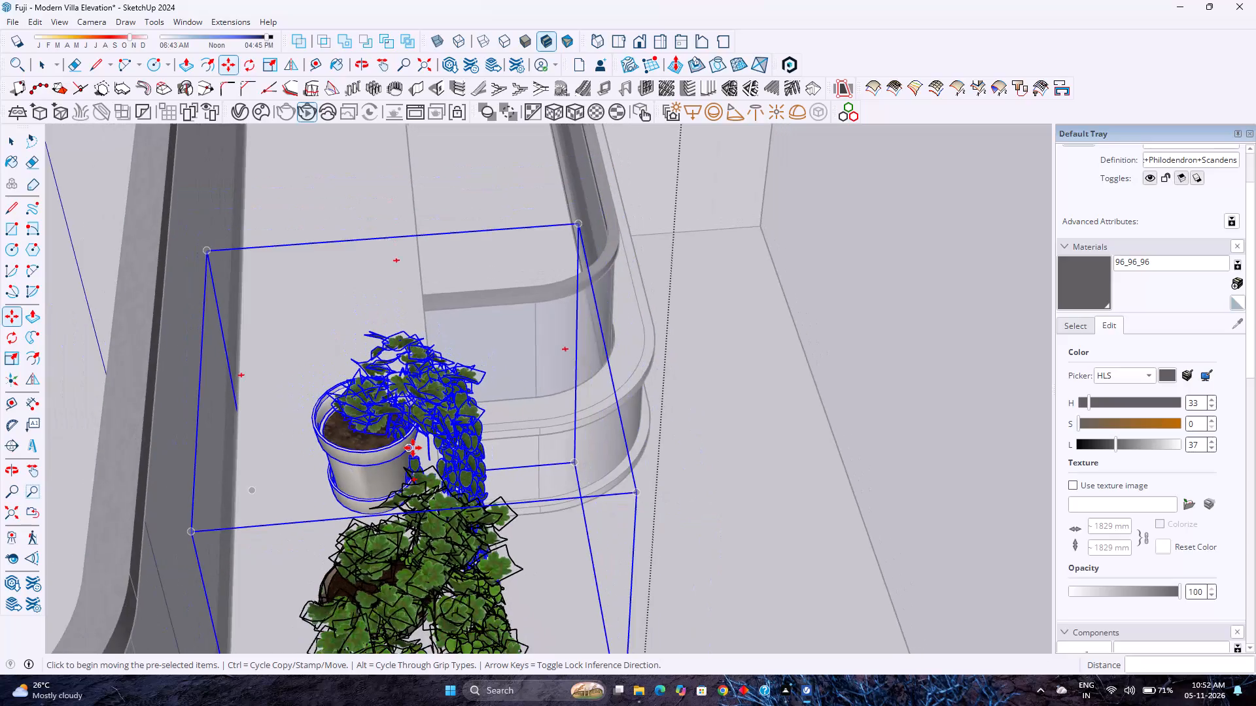
Leave the potted plant deselected and examine the hanging plants' placement along the upper balcony ledge from the villa's front.
scroll(413, 448, "down", 3)
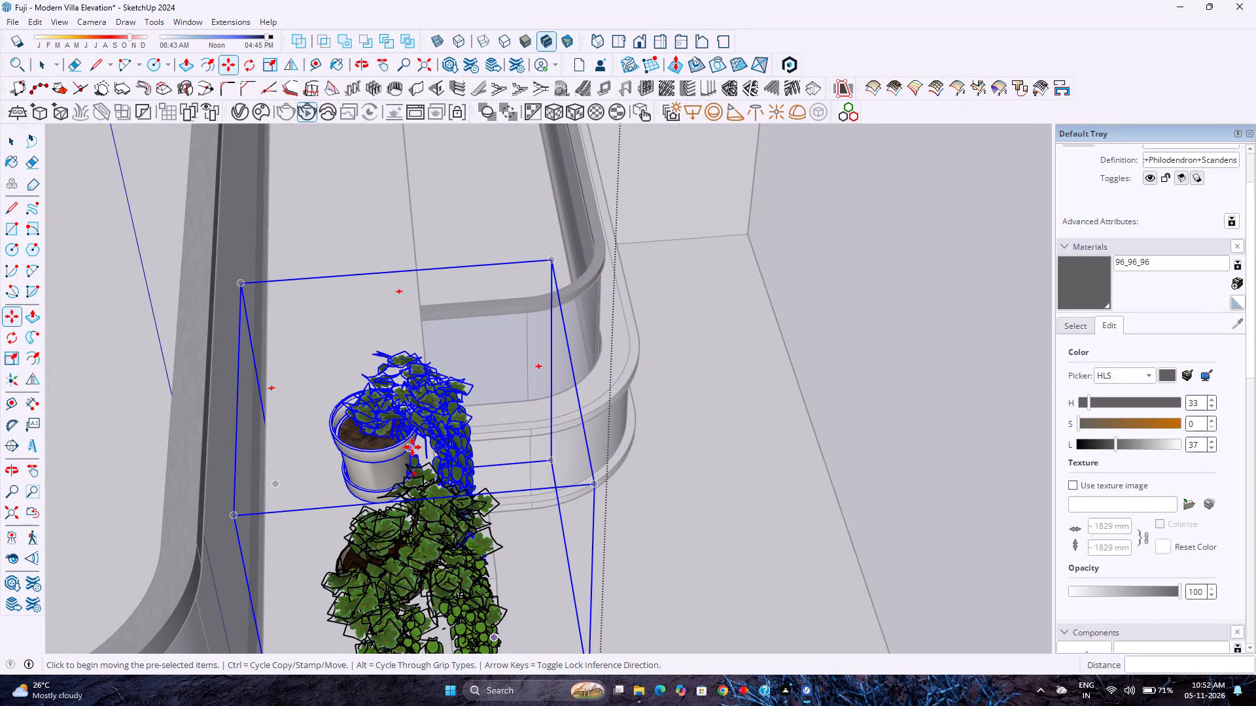
scroll(412, 448, "down", 6)
middle_click(627, 429)
middle_click_drag(626, 429, 423, 426)
middle_click_drag(396, 418, 290, 382)
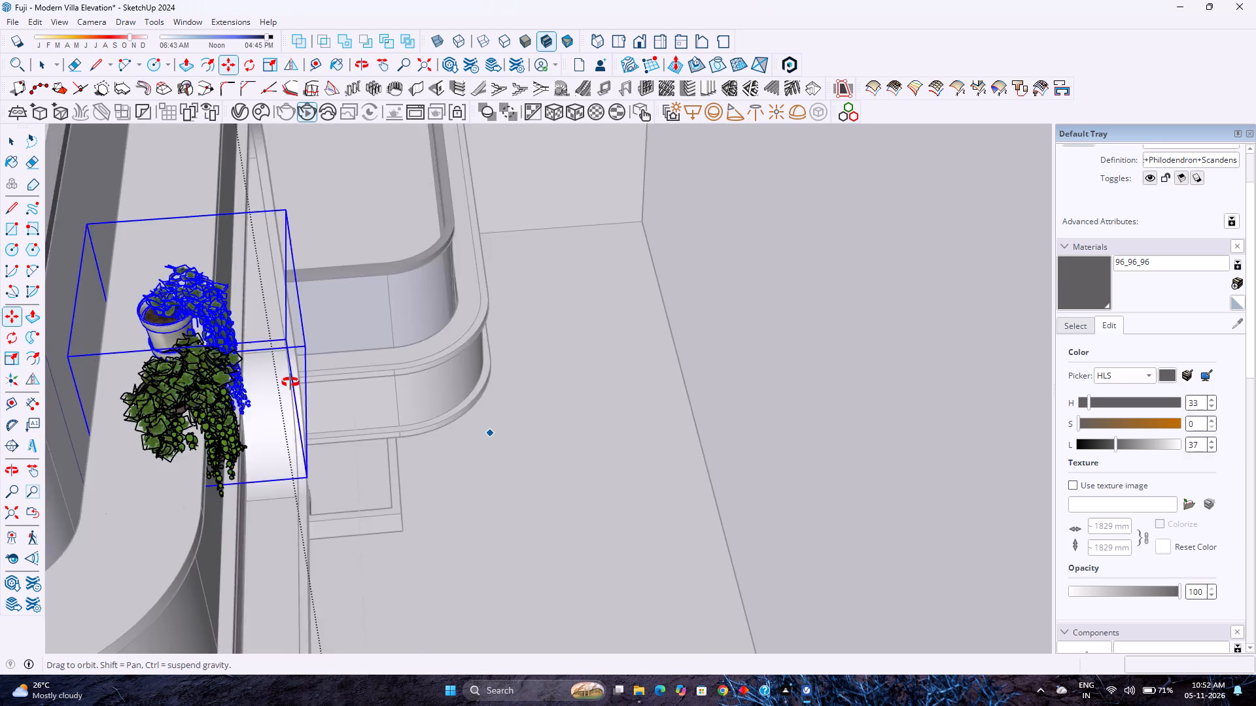
middle_click_drag(290, 382, 276, 373)
scroll(275, 371, "down", 3)
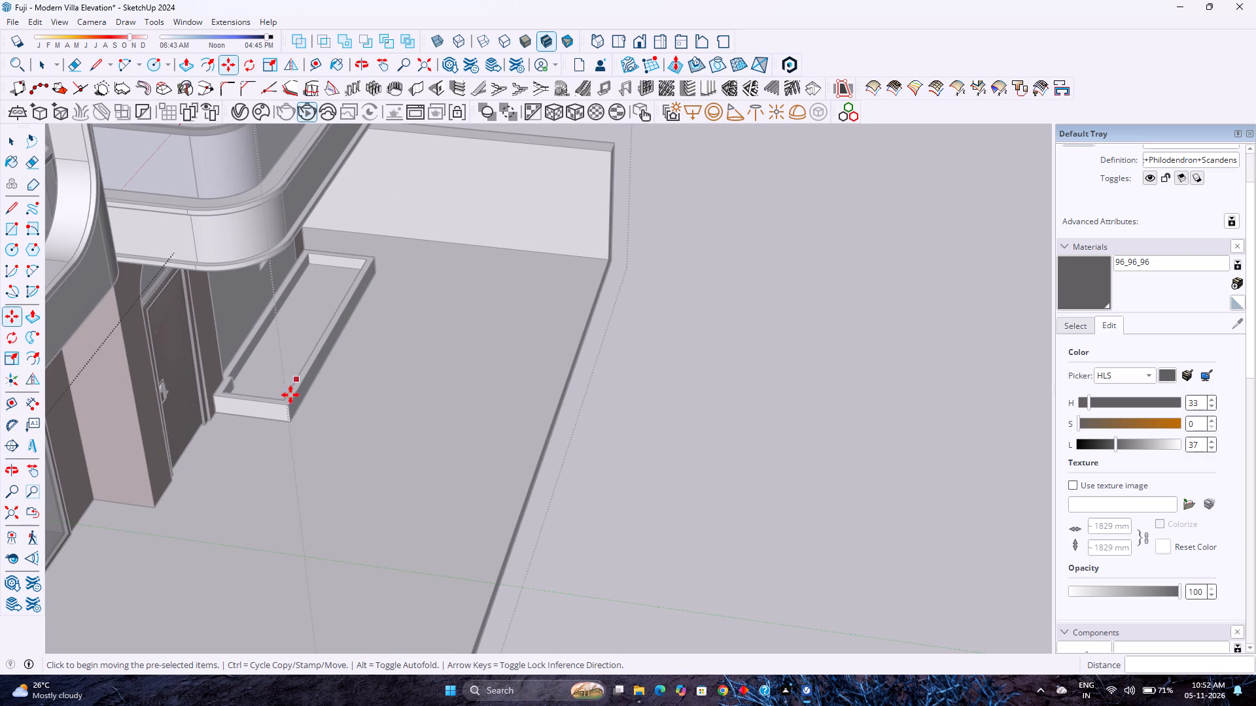
key("space")
scroll(366, 413, "down", 4)
middle_click_drag(578, 277, 772, 458, "shift")
scroll(769, 436, "down", 2)
middle_click_drag(758, 436, 307, 337)
middle_click(304, 335)
scroll(287, 263, "up", 1)
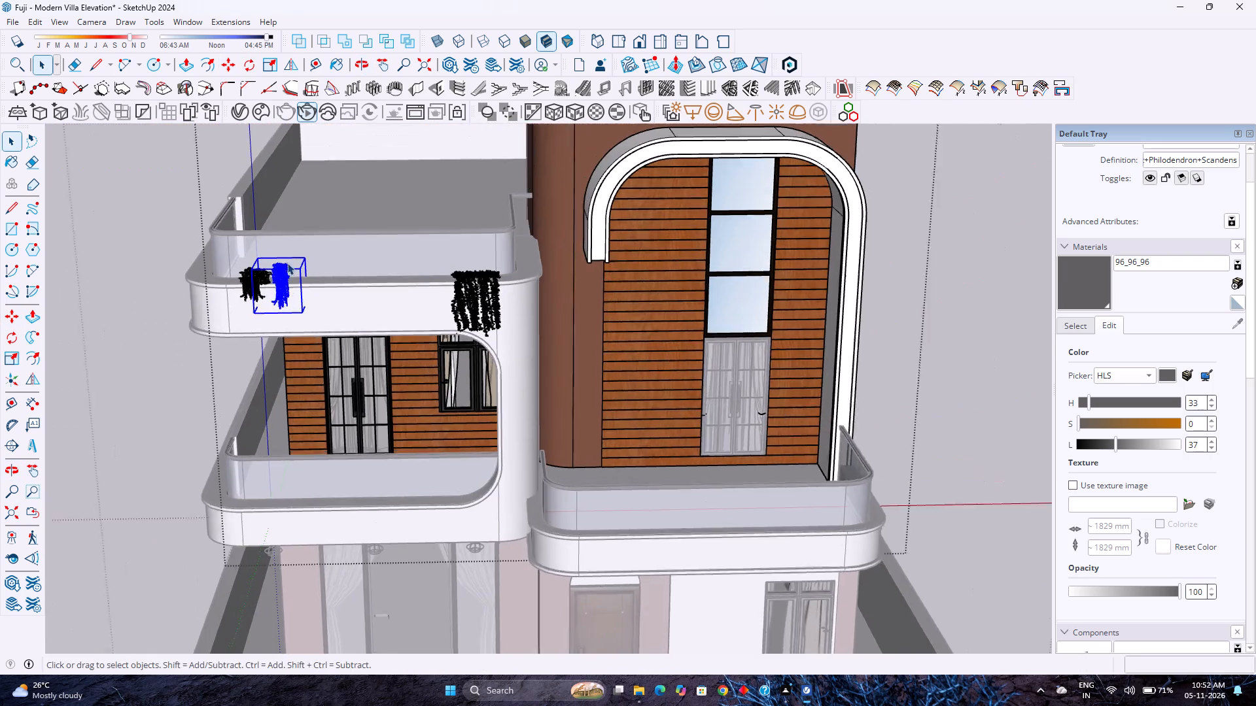
scroll(287, 263, "up", 14)
key("Escape")
scroll(296, 294, "down", 3)
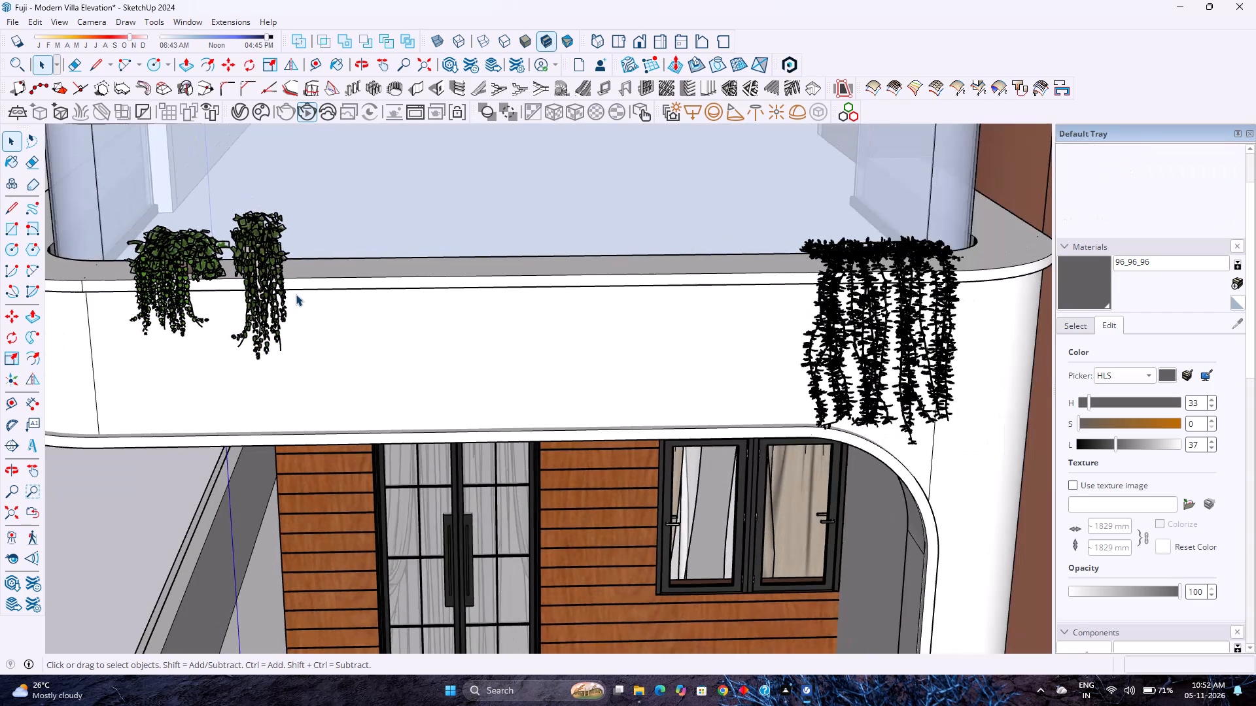
scroll(296, 294, "down", 3)
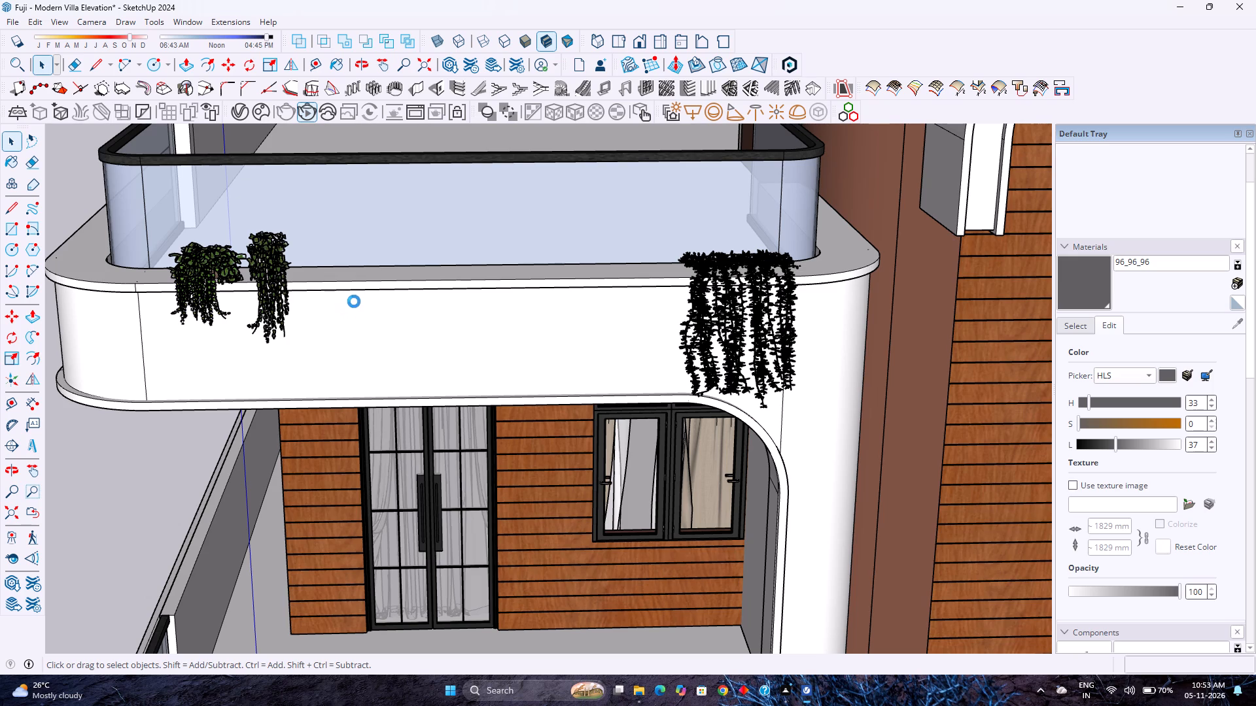
scroll(355, 301, "down", 3)
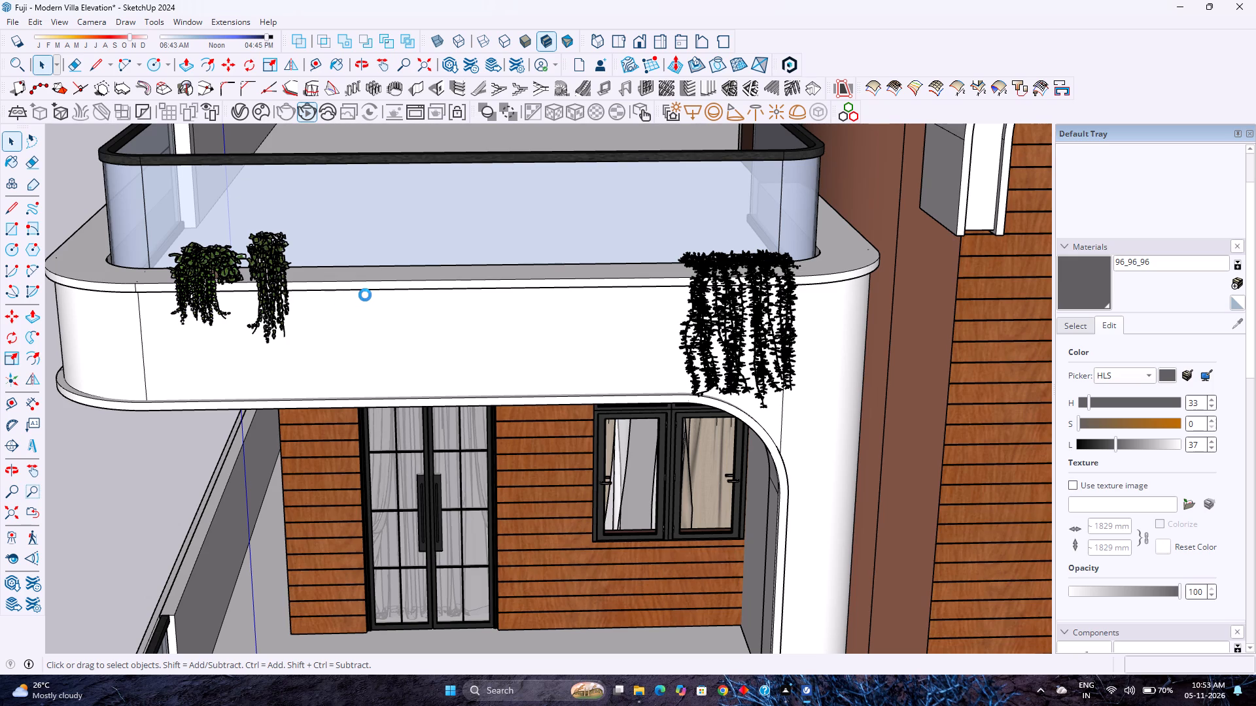
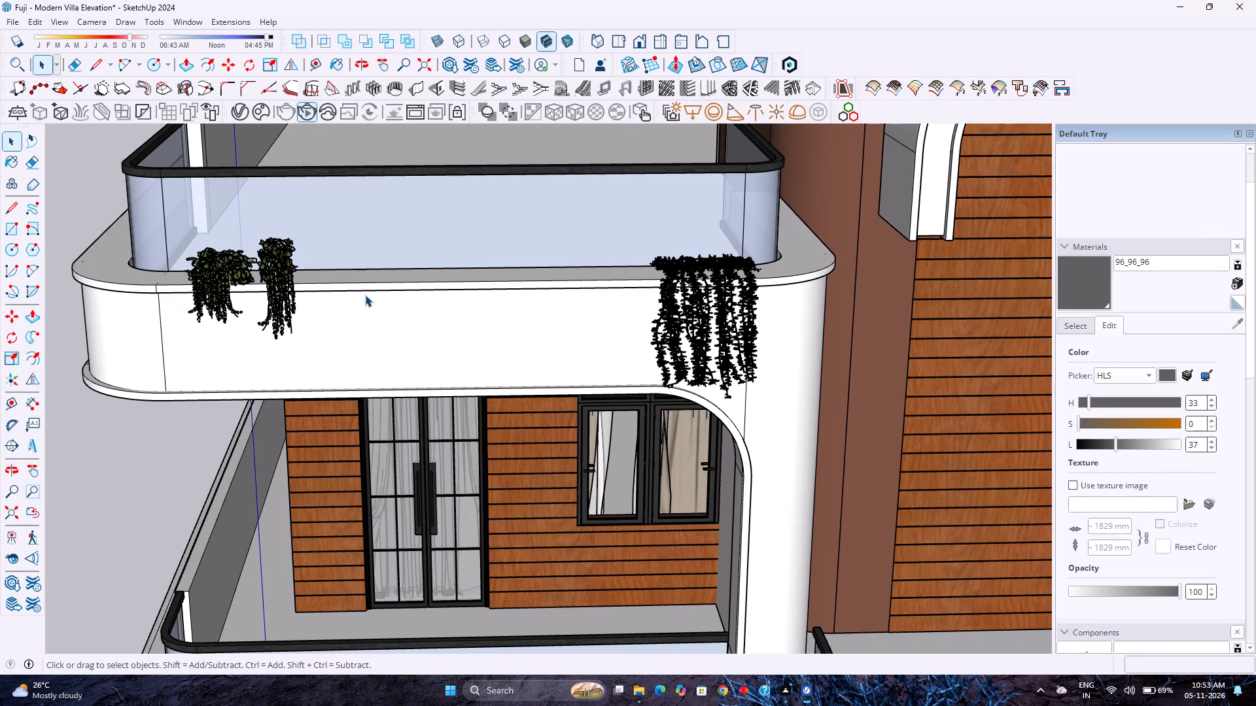
Examine the hanging plants on the upper balcony ledge up close and in relation to the villa's whole front elevation.
scroll(389, 273, "down", 3)
scroll(389, 273, "up", 3)
scroll(389, 273, "down", 3)
scroll(389, 273, "up", 3)
scroll(389, 273, "down", 3)
scroll(389, 273, "up", 3)
scroll(389, 273, "down", 2)
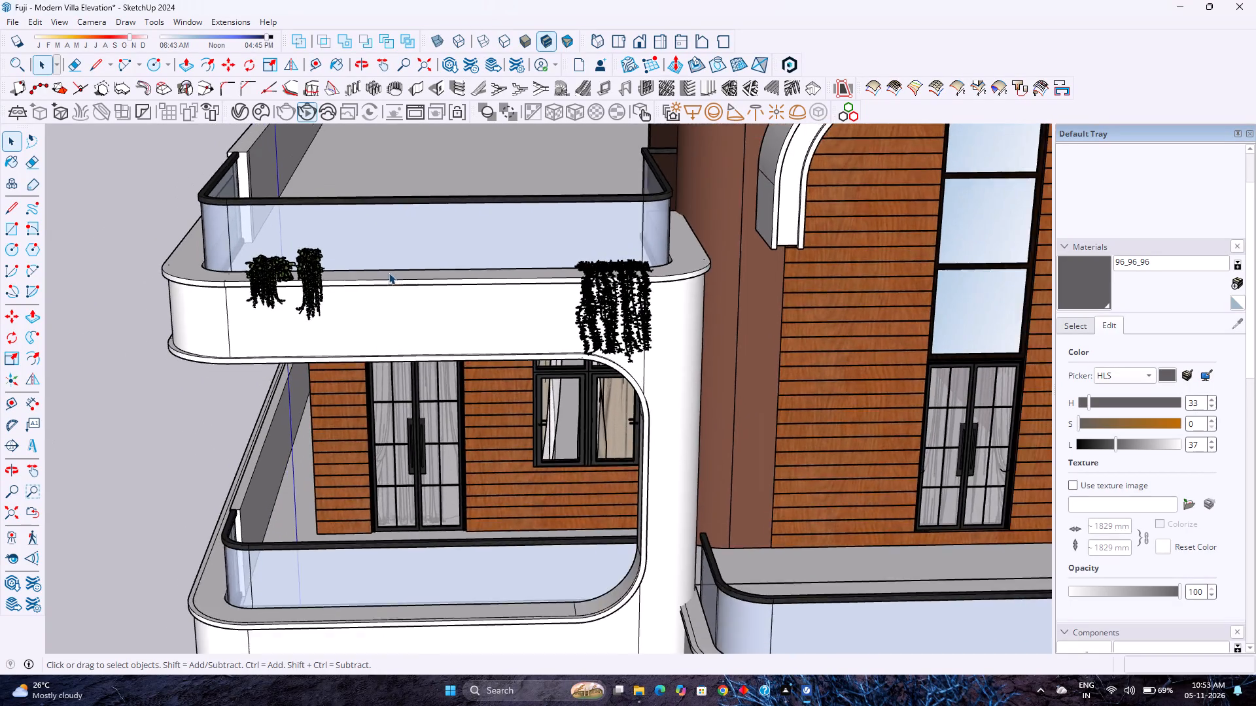
scroll(389, 273, "up", 2)
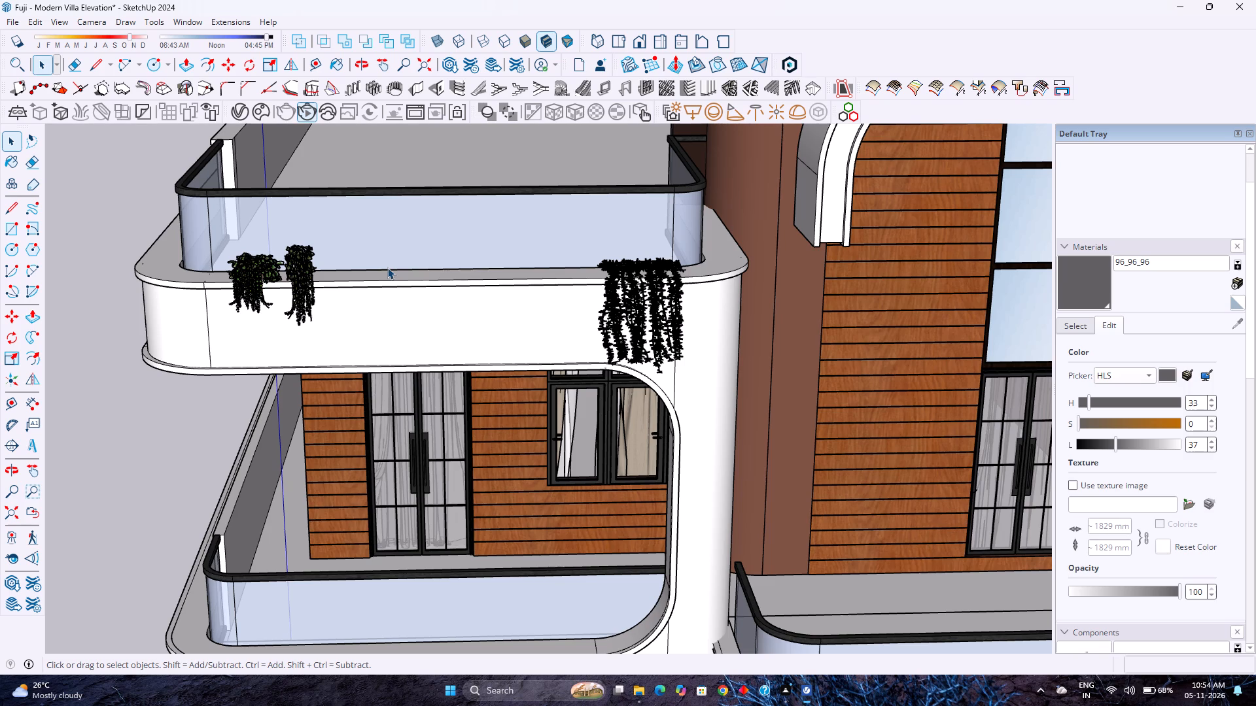
scroll(387, 267, "down", 3)
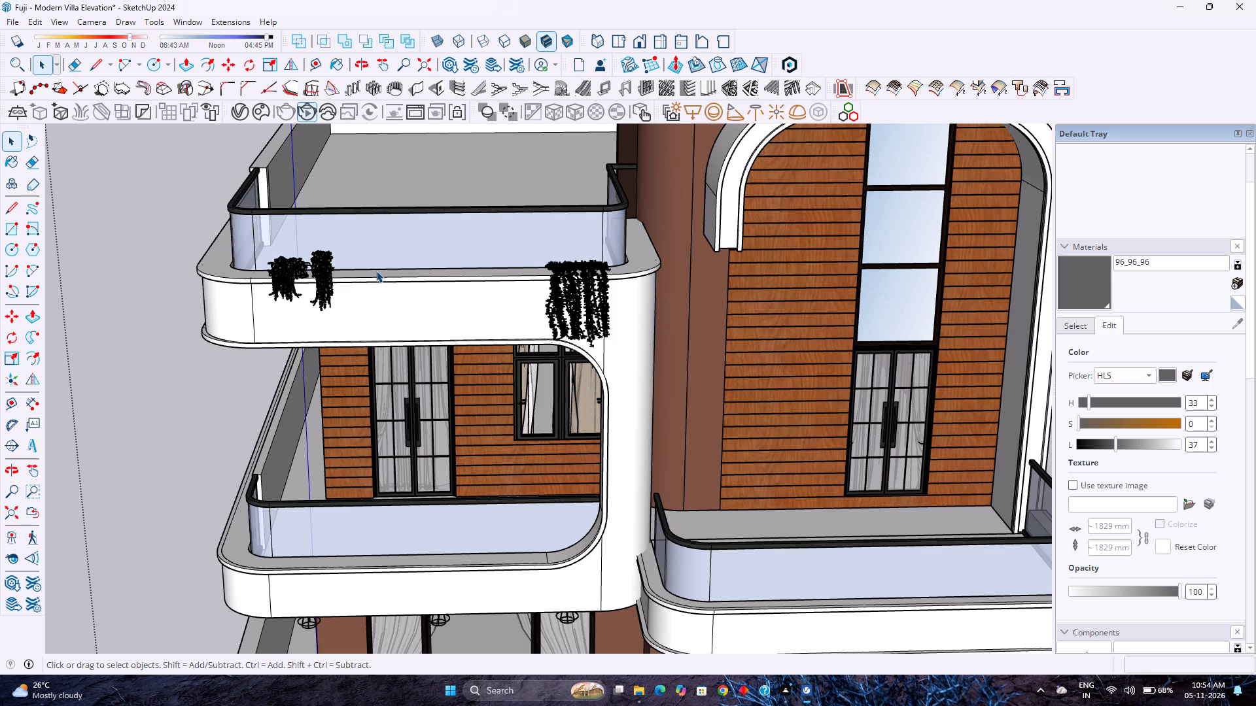
scroll(378, 271, "down", 6)
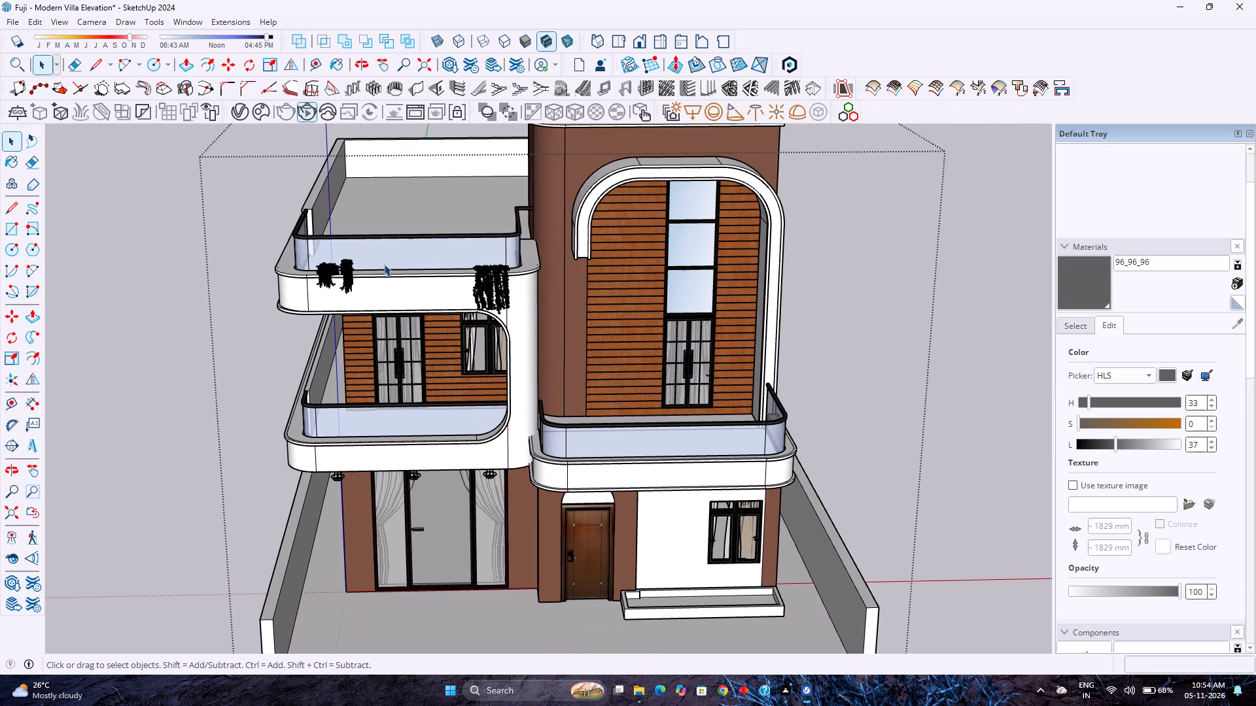
scroll(361, 280, "down", 1)
scroll(411, 247, "up", 6)
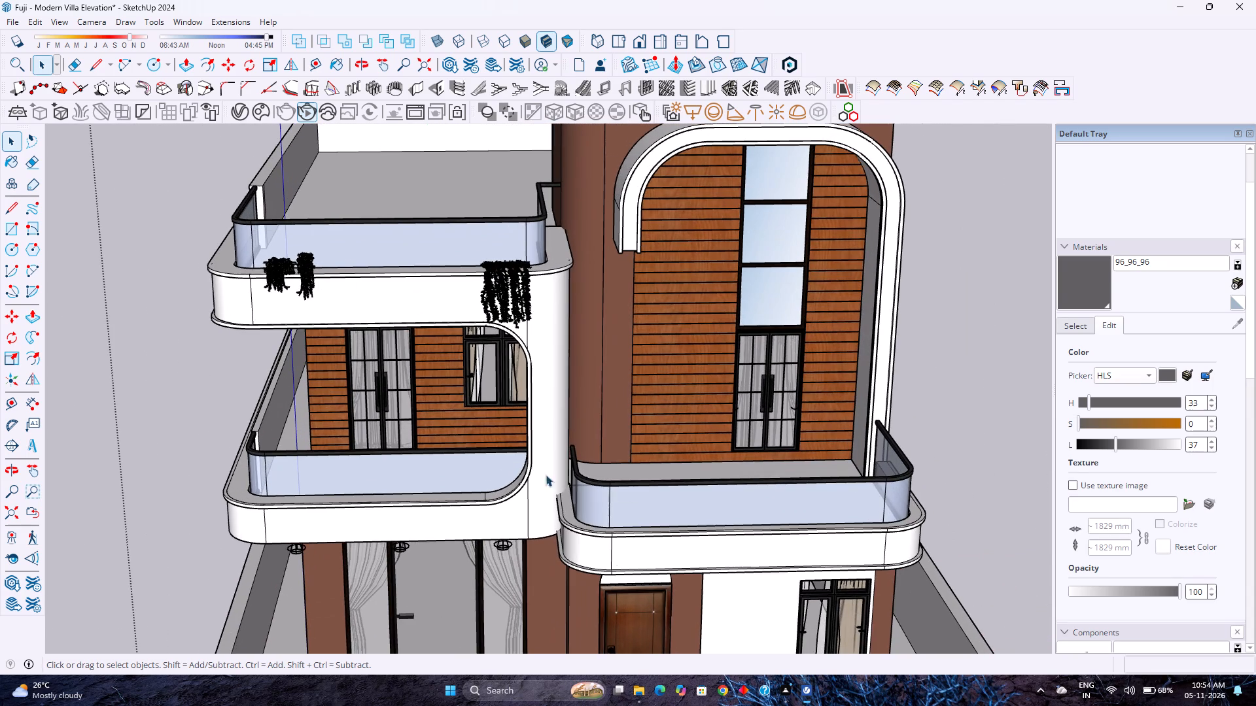
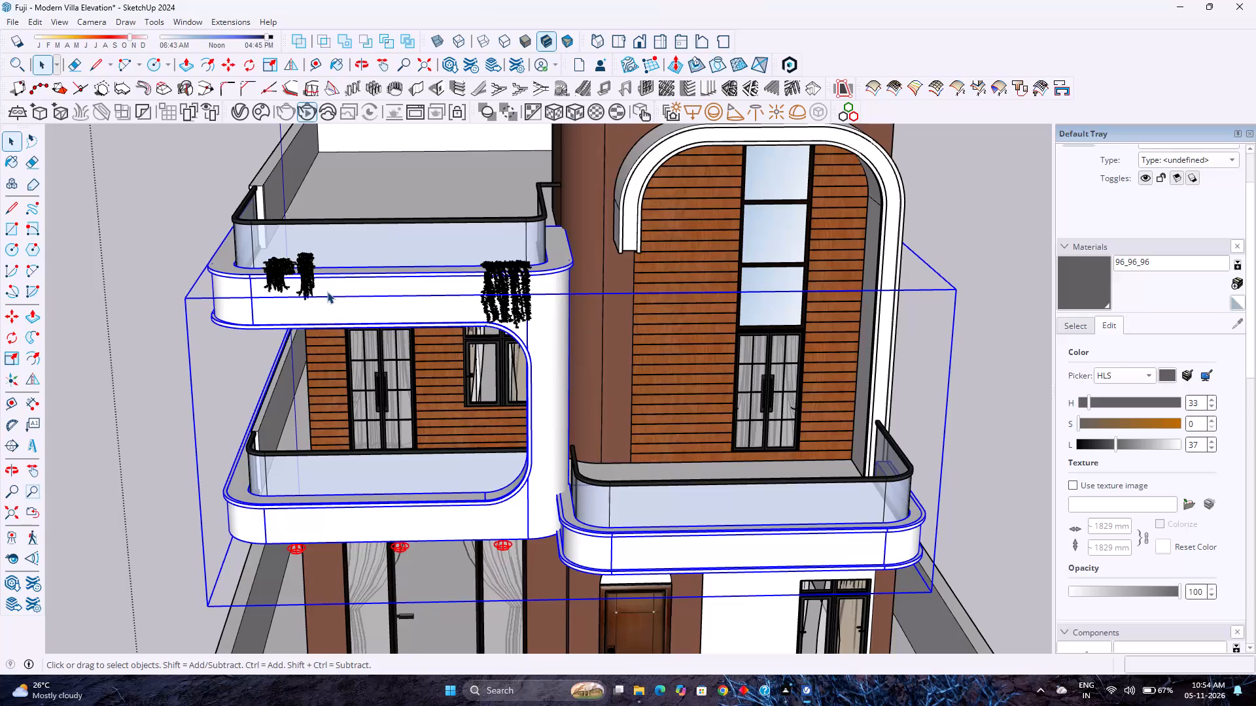
Move the narrower Philodendron Scandens hanging plant on the upper balcony ledge about 5 1/16" along the red axis toward the neighbouring bushy plant.
left_click(311, 280)
scroll(311, 280, "up", 7)
double_click(311, 278)
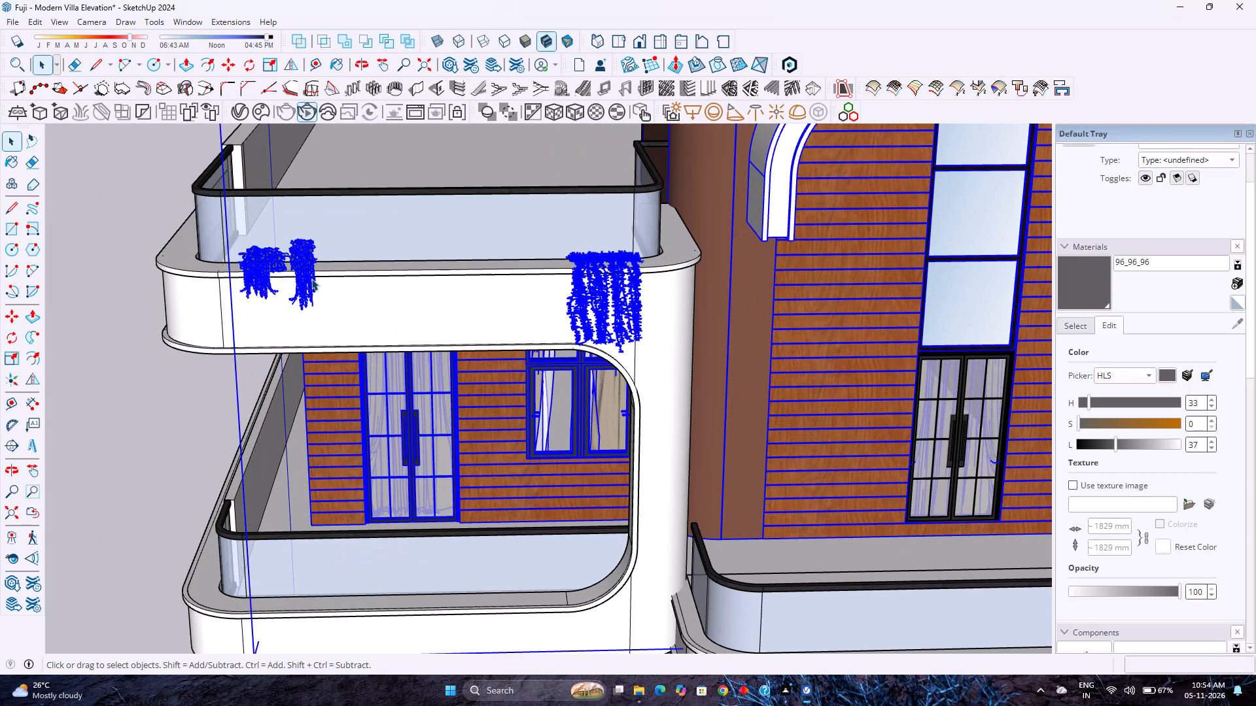
scroll(310, 278, "up", 3)
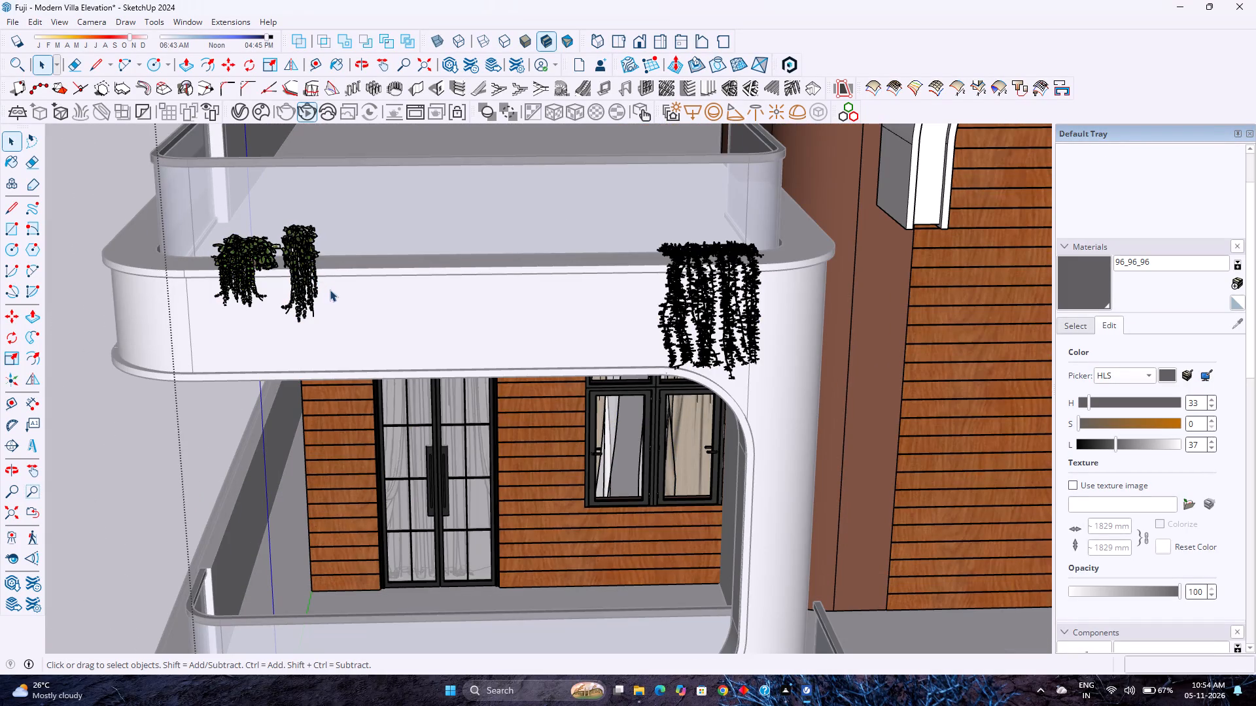
left_click(307, 250)
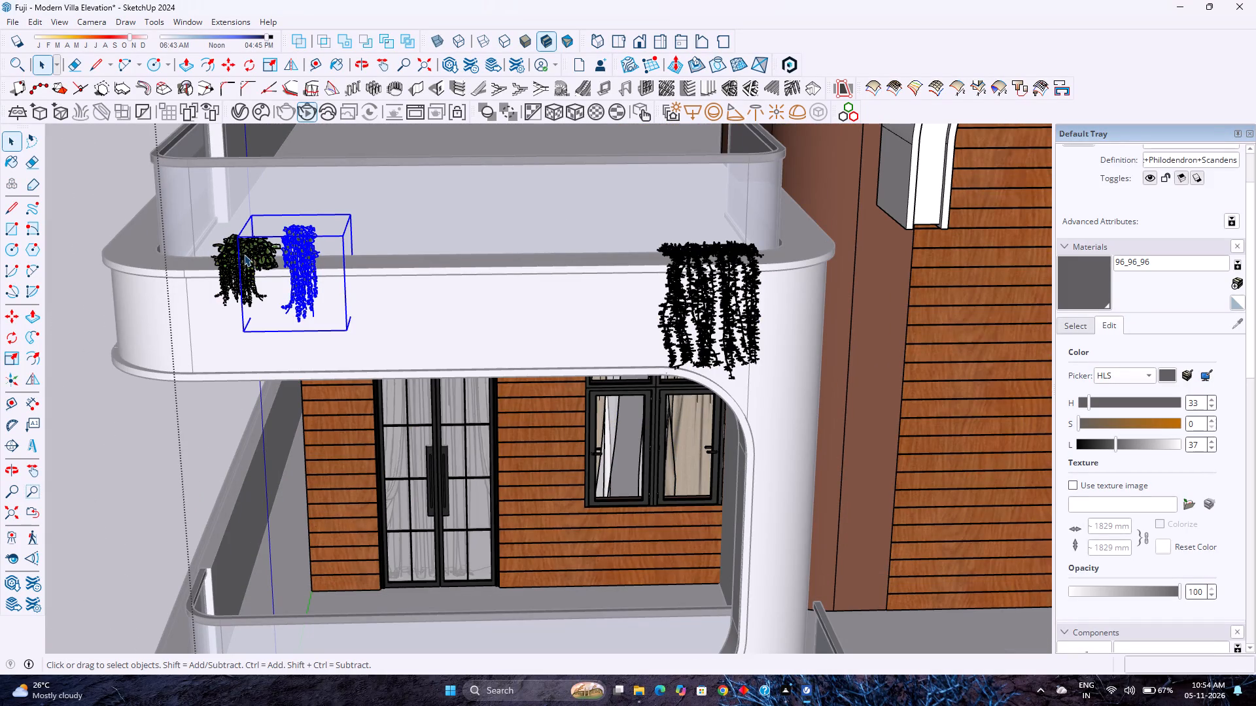
key("m")
scroll(265, 284, "up", 2)
middle_click(267, 284)
middle_click(273, 284)
middle_click_drag(281, 286, 348, 315)
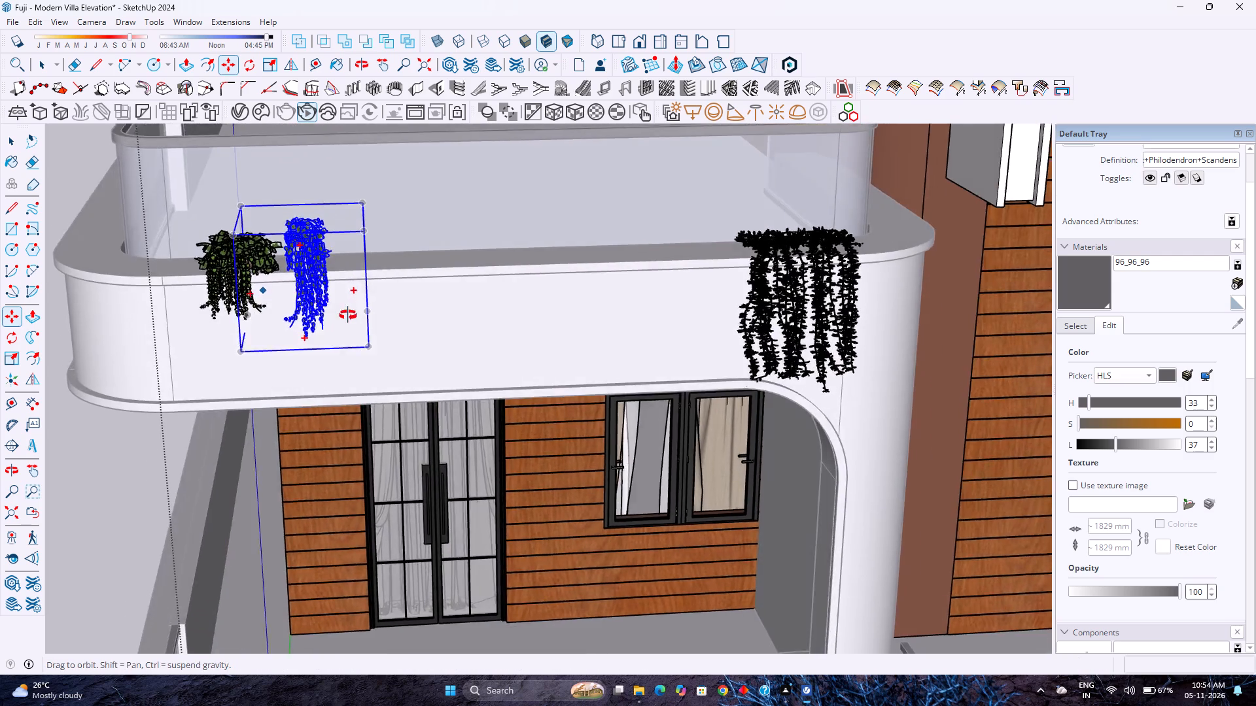
middle_click_drag(348, 315, 394, 331)
middle_click_drag(396, 331, 405, 333)
middle_click(405, 333)
left_click(217, 234)
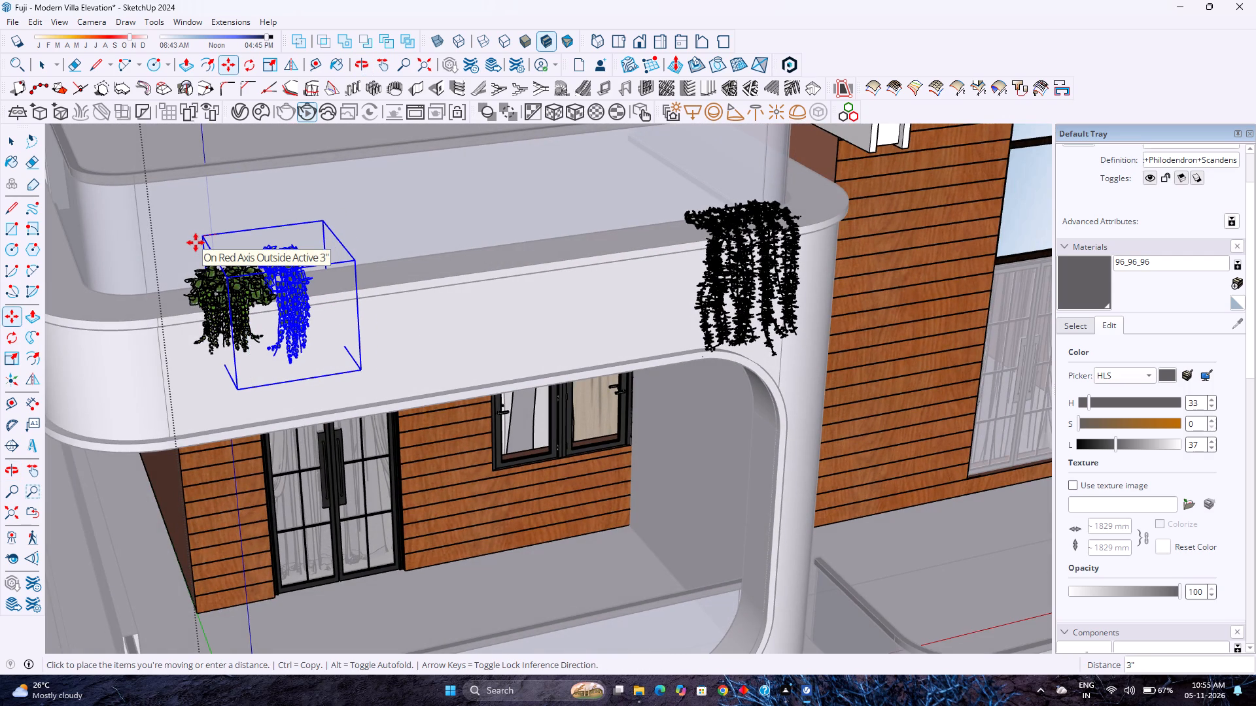
key("Right")
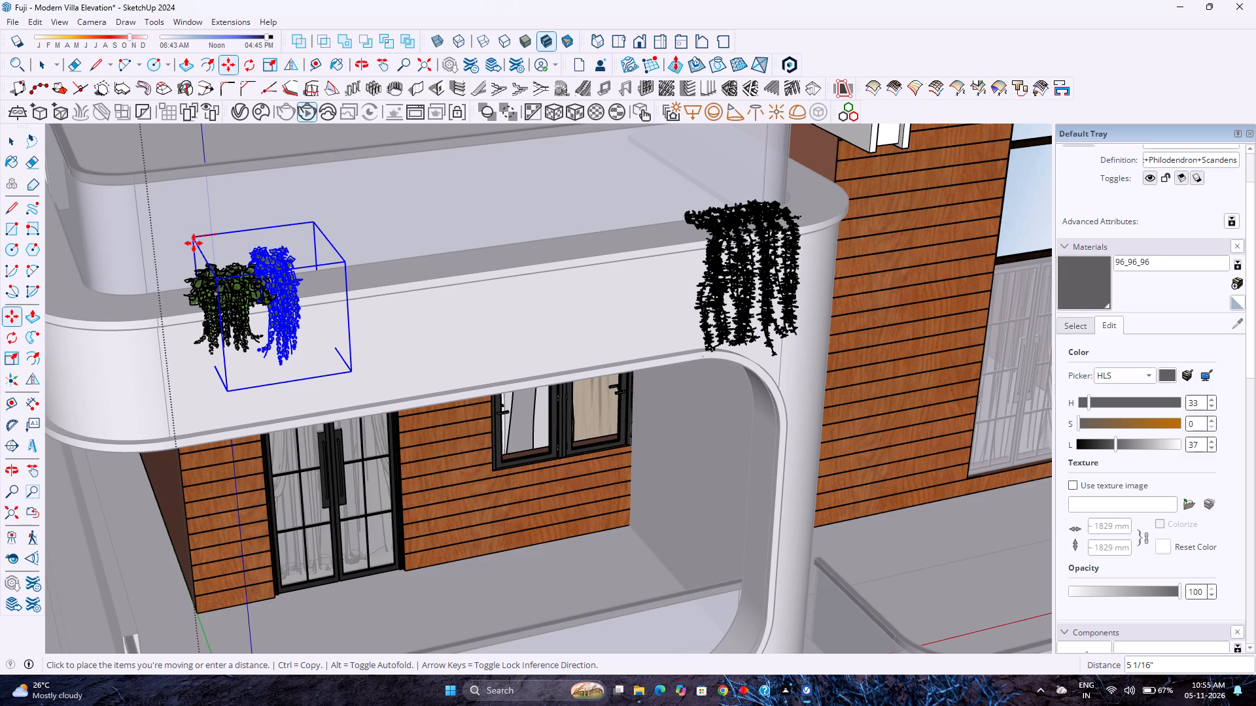
left_click(194, 243)
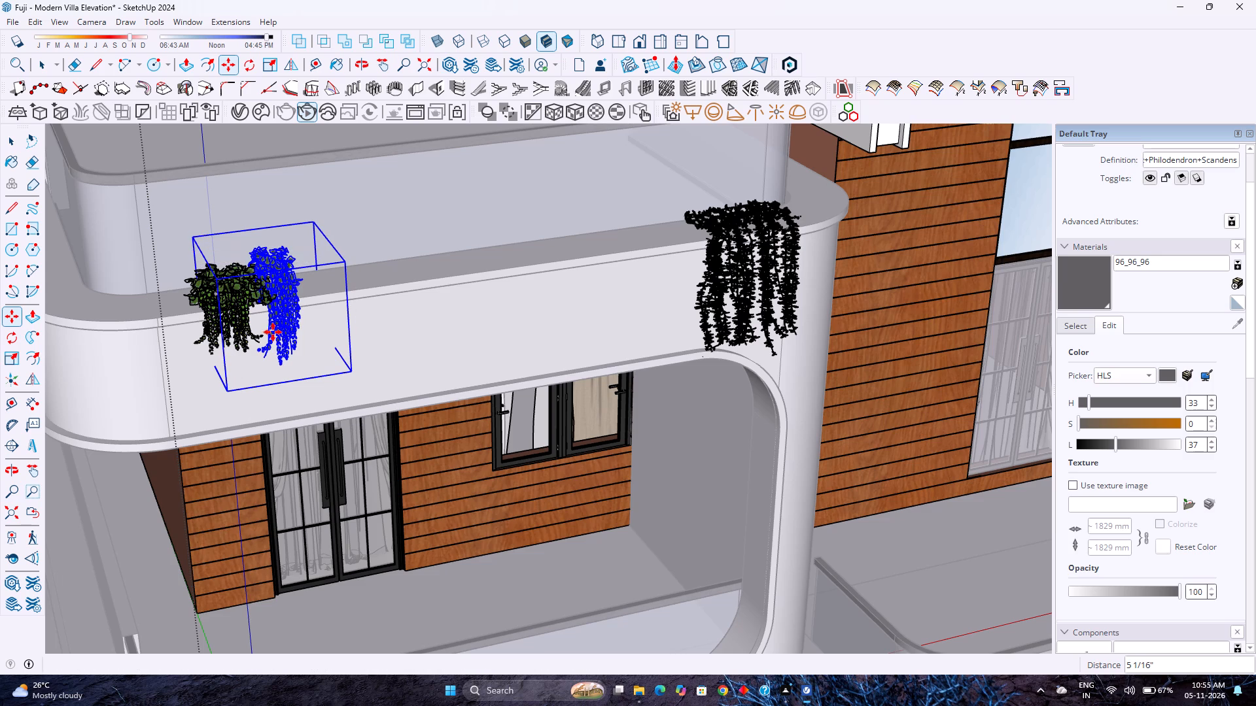
scroll(313, 354, "down", 3)
key("space")
Mirror a copy of the two adjoining hanging plants across the red-axis plane, offset about 10 7/16", to extend the cluster along the upper ledge.
scroll(313, 354, "down", 4)
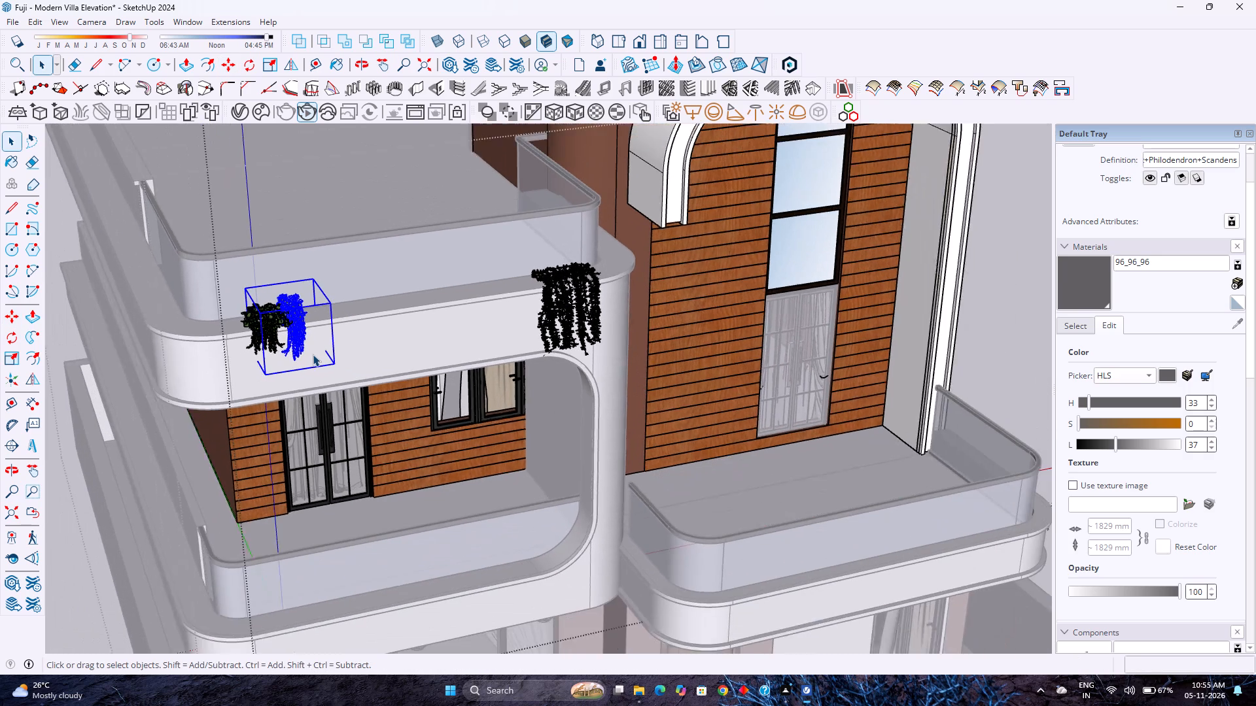
left_click(254, 326, "ctrl")
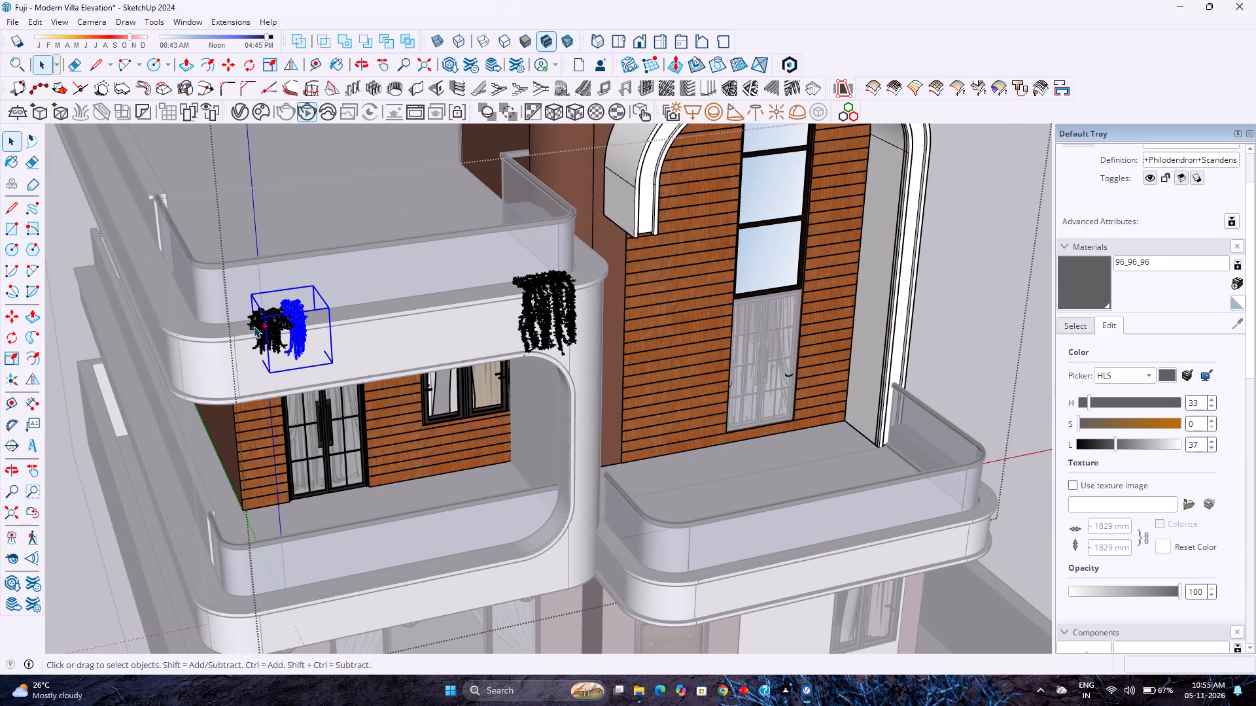
left_click(294, 67)
left_click_drag(292, 390, 304, 361)
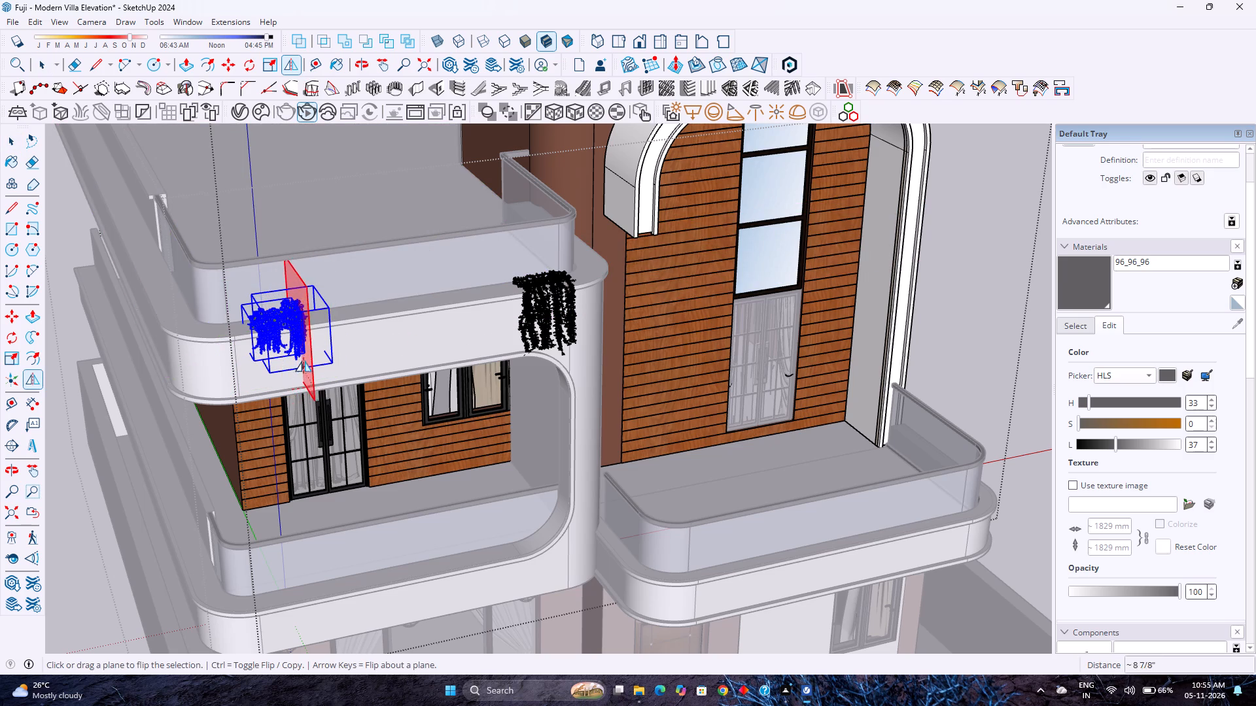
left_click_drag(304, 361, 310, 340)
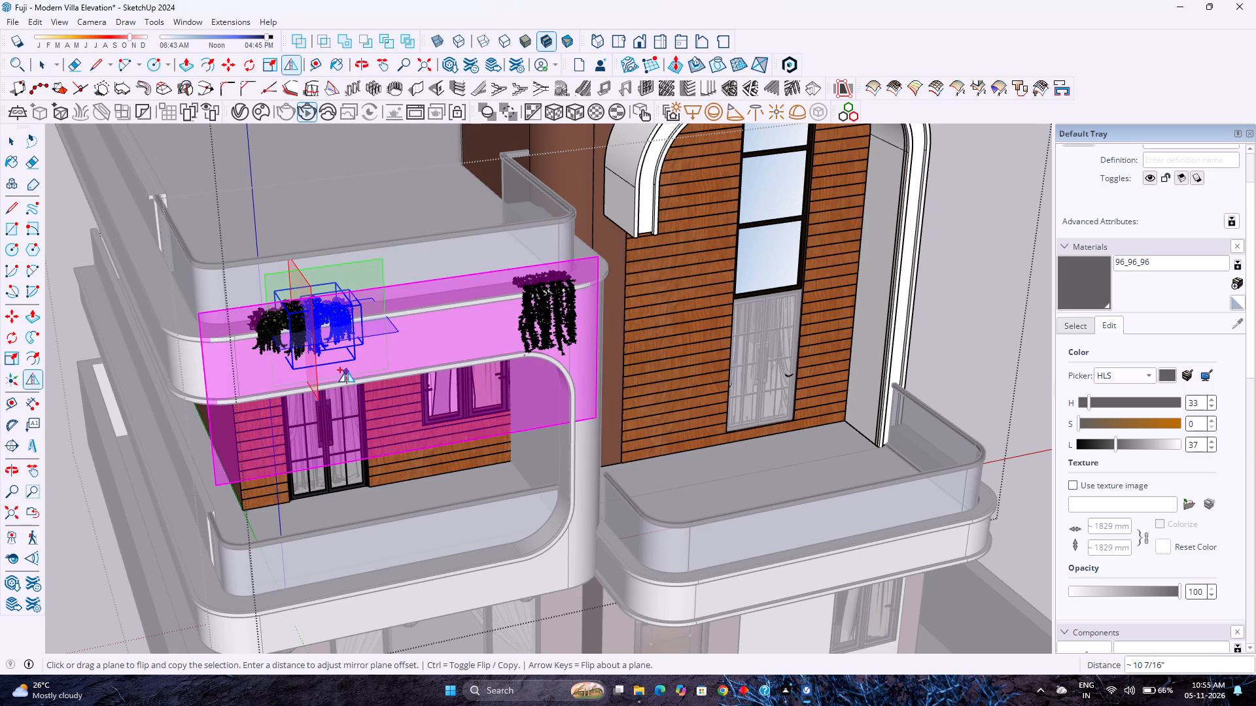
key("space")
key("Escape")
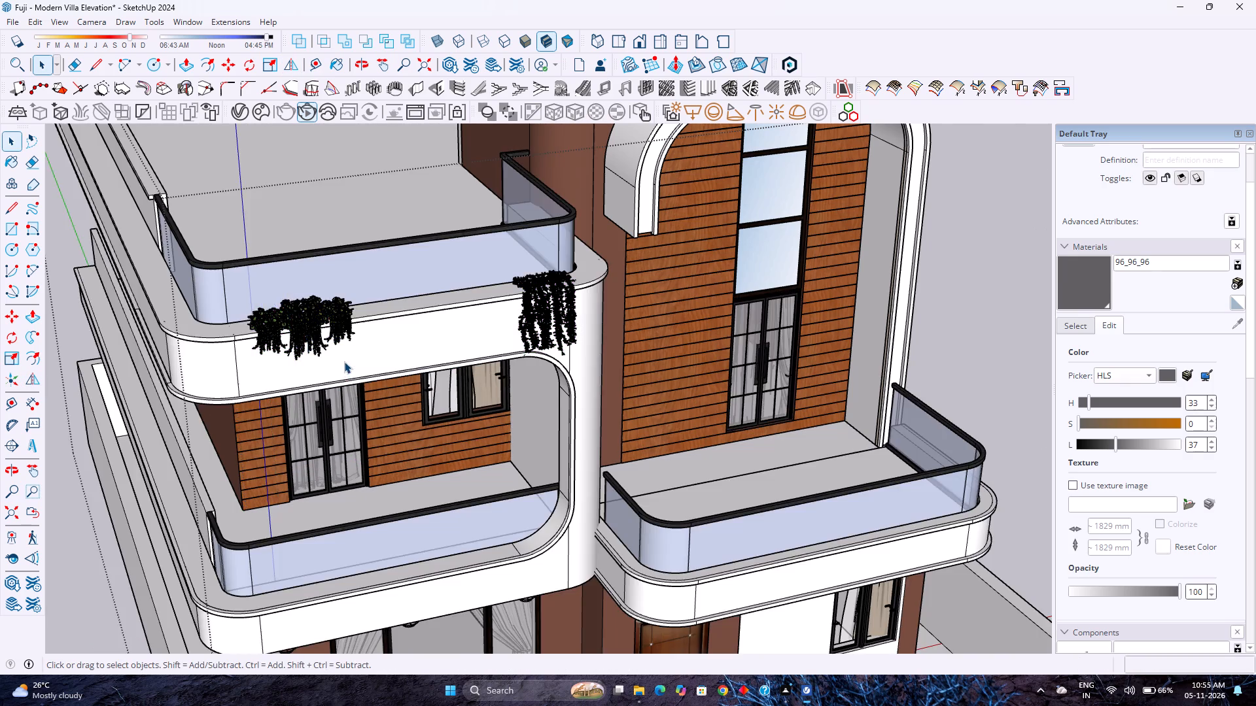
Examine the widened plant cluster and the trailing plant on the upper balcony ledge up close and against the whole front elevation.
scroll(344, 358, "down", 2)
middle_click(341, 359)
middle_click_drag(335, 363, 298, 365)
middle_click(298, 365)
middle_click(298, 365)
scroll(654, 315, "up", 2)
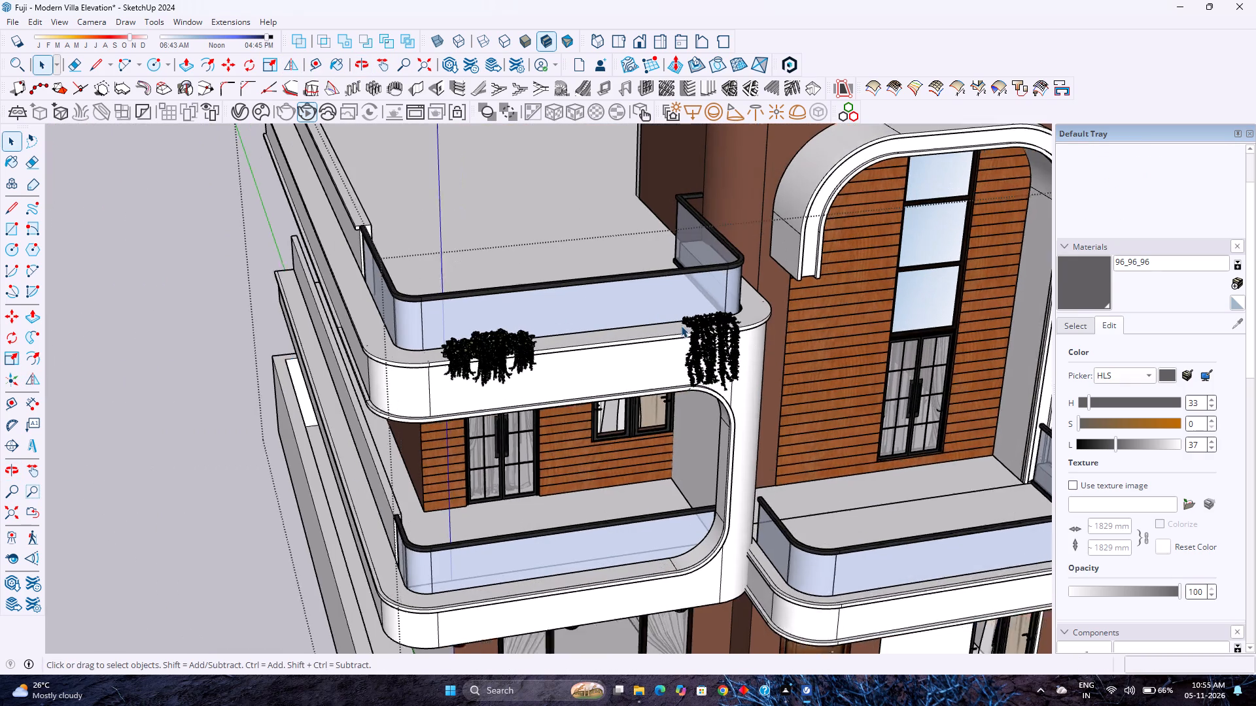
scroll(681, 326, "up", 7)
left_click(711, 328)
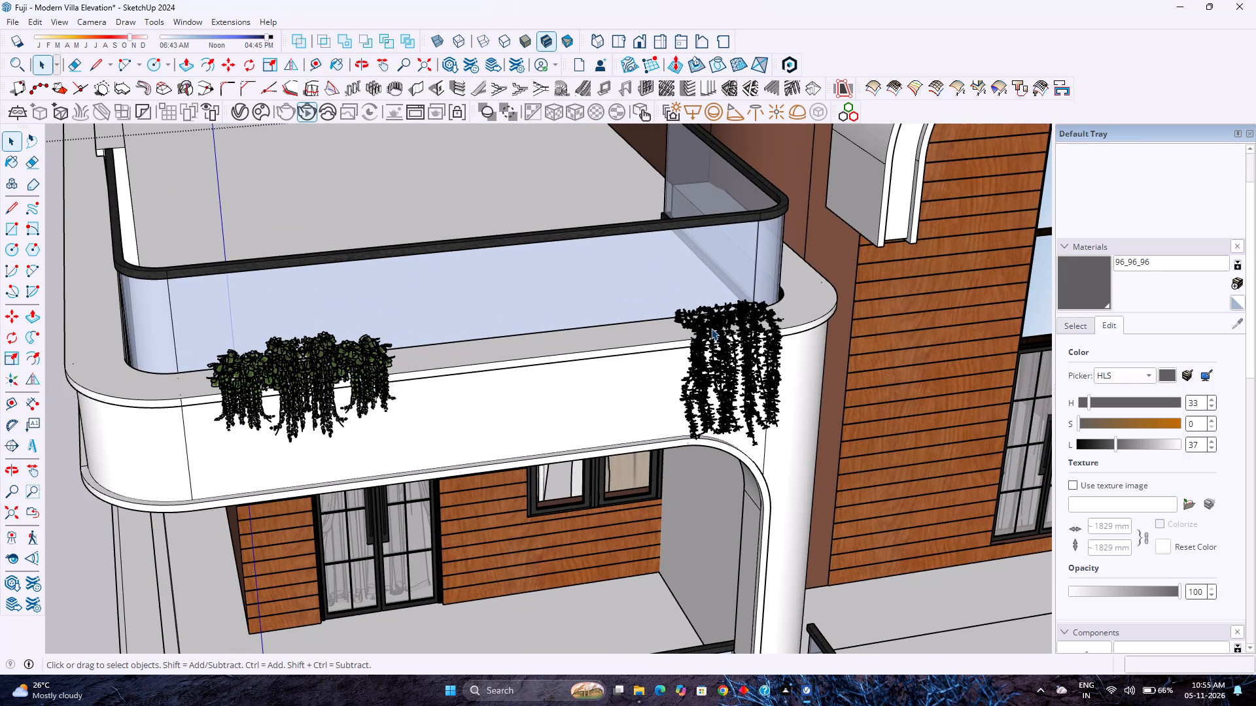
scroll(711, 328, "down", 2)
scroll(630, 376, "down", 2)
middle_click_drag(521, 393, 489, 296)
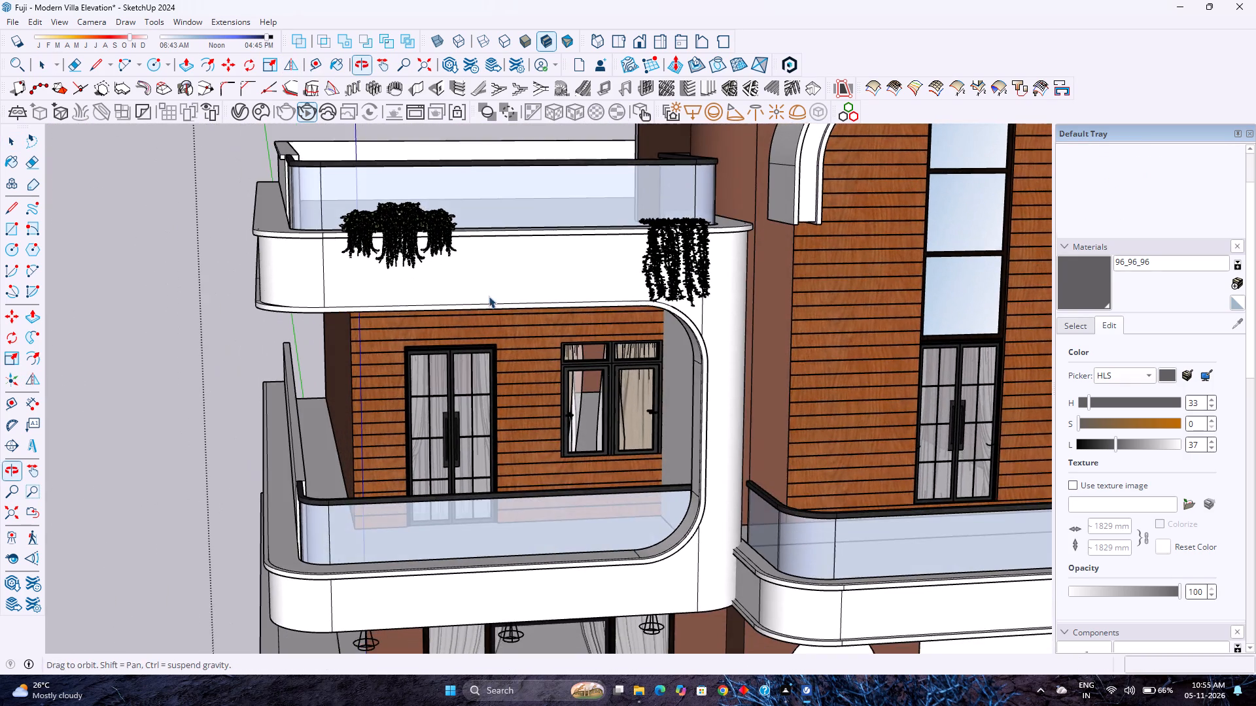
scroll(436, 286, "up", 4)
middle_click(447, 278, "shift")
middle_click_drag(449, 278, 486, 421, "shift")
scroll(486, 397, "down", 2)
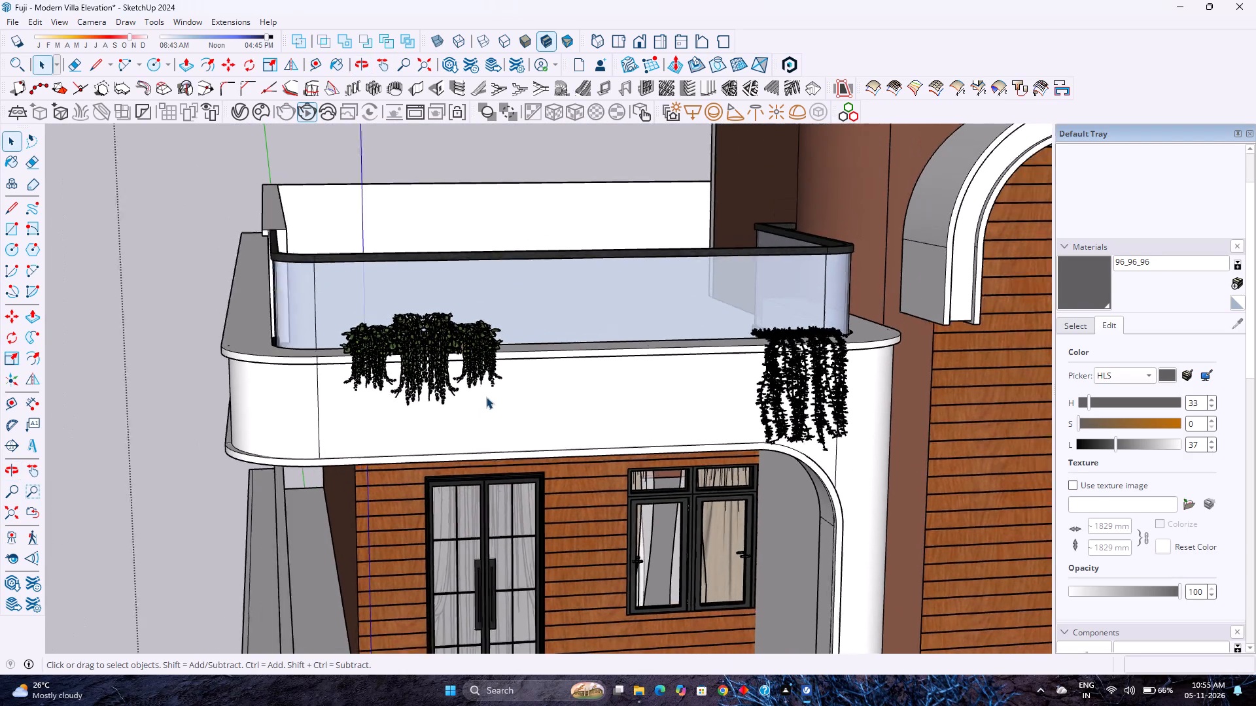
scroll(486, 397, "down", 2)
scroll(552, 393, "down", 5)
middle_click_drag(596, 458, 517, 360)
scroll(518, 360, "down", 3)
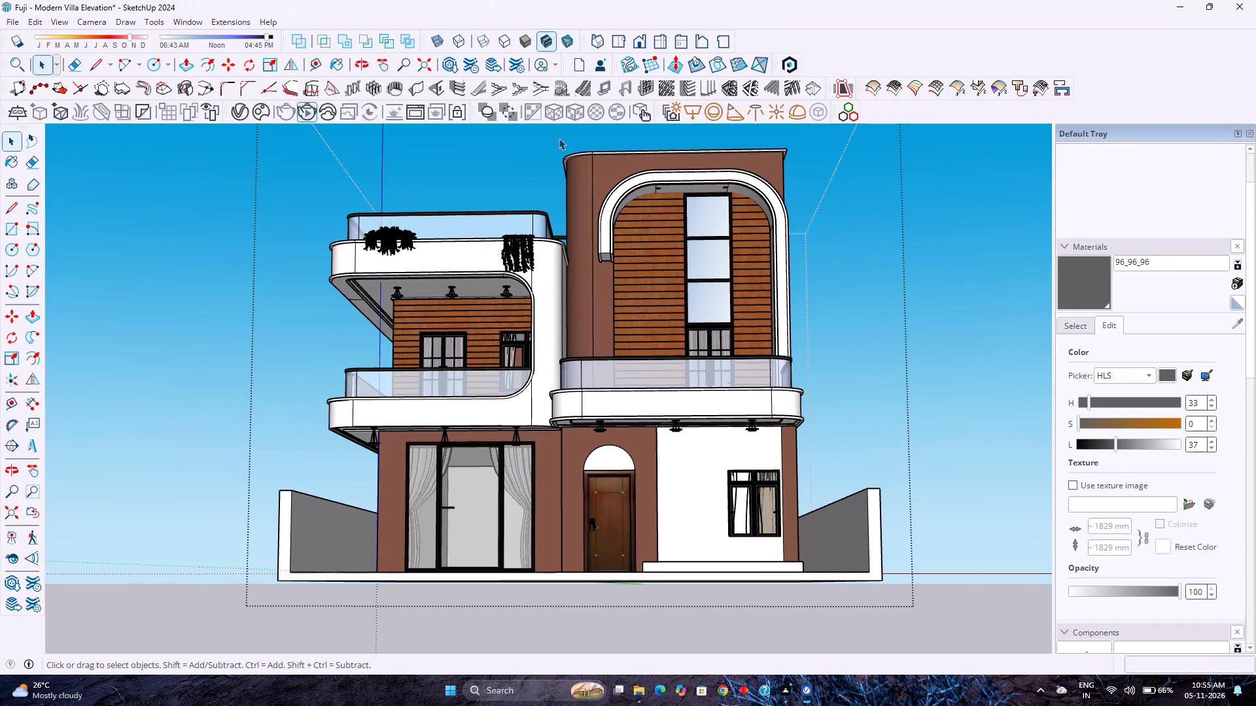
Open 3D Warehouse and browse the models for the search "plants" to find further greenery for the villa.
left_click(195, 26)
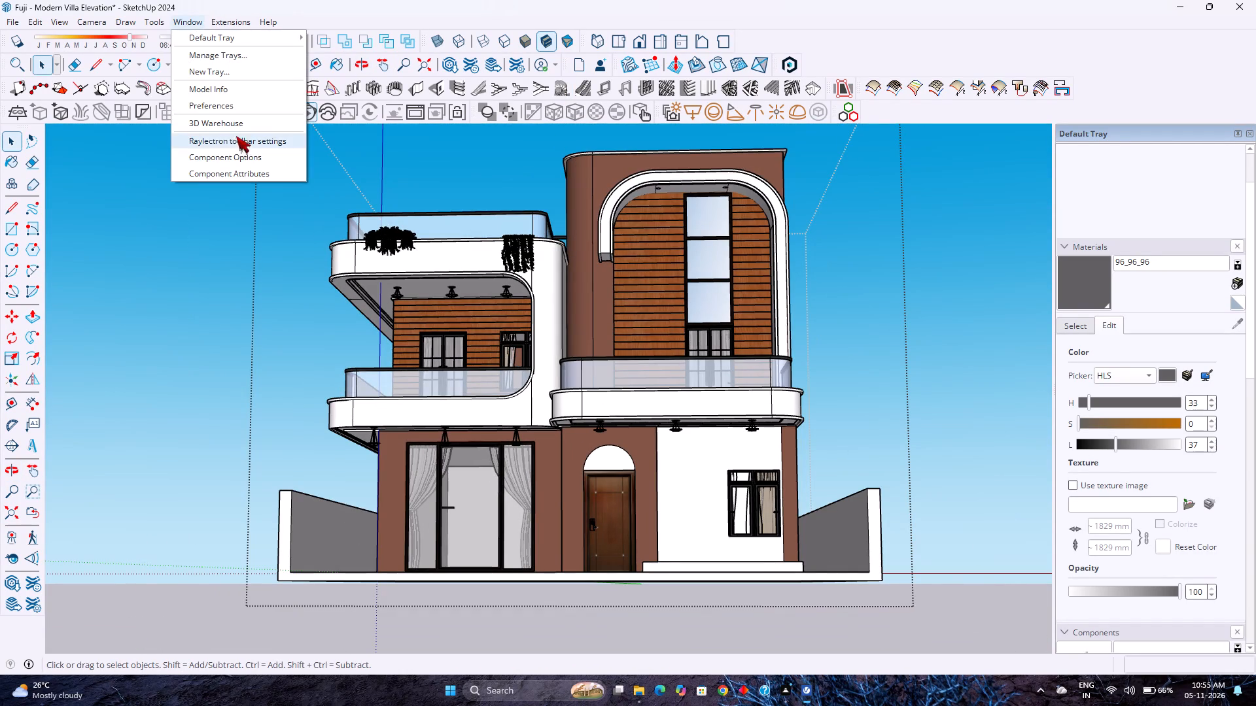
left_click(243, 129)
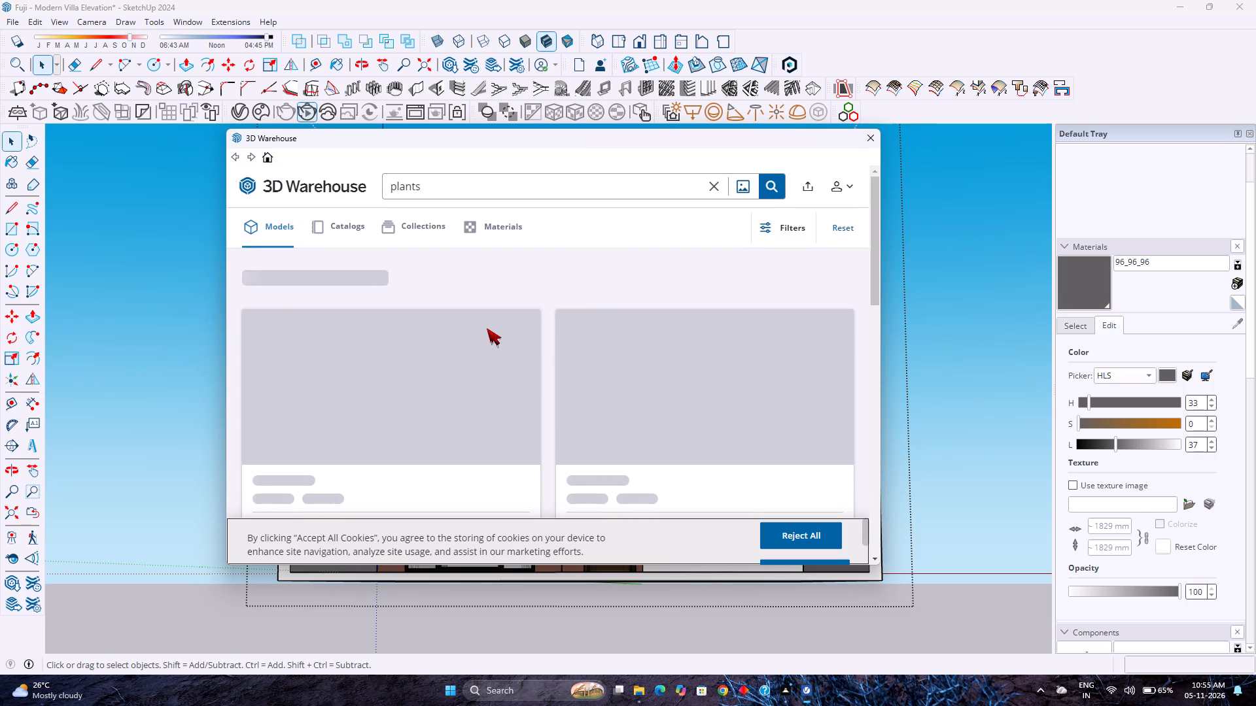
scroll(554, 346, "down", 7)
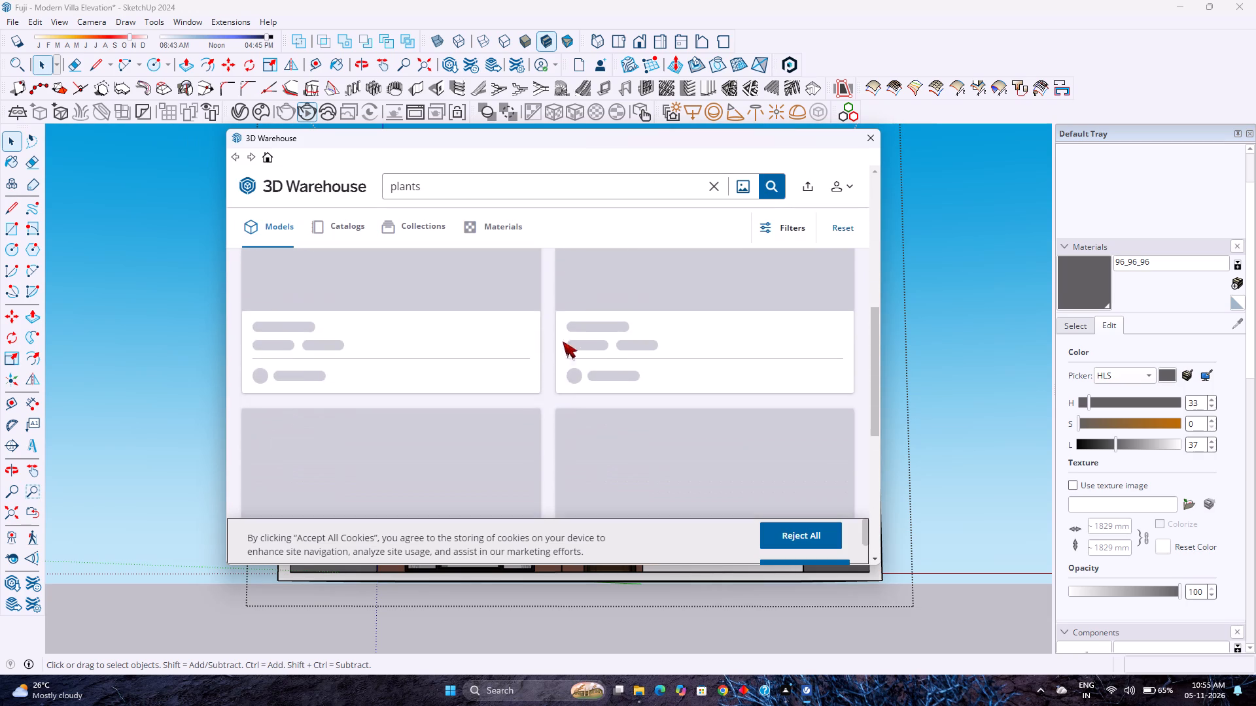
scroll(559, 334, "down", 1)
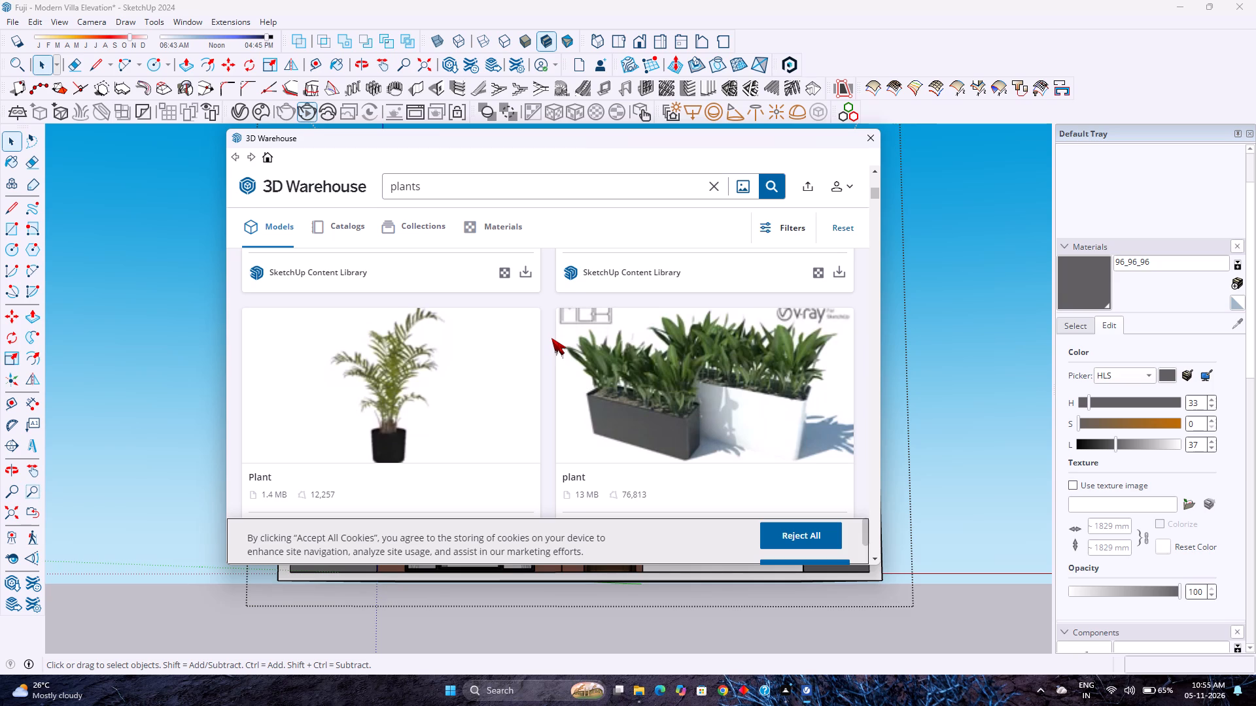
scroll(551, 338, "down", 1)
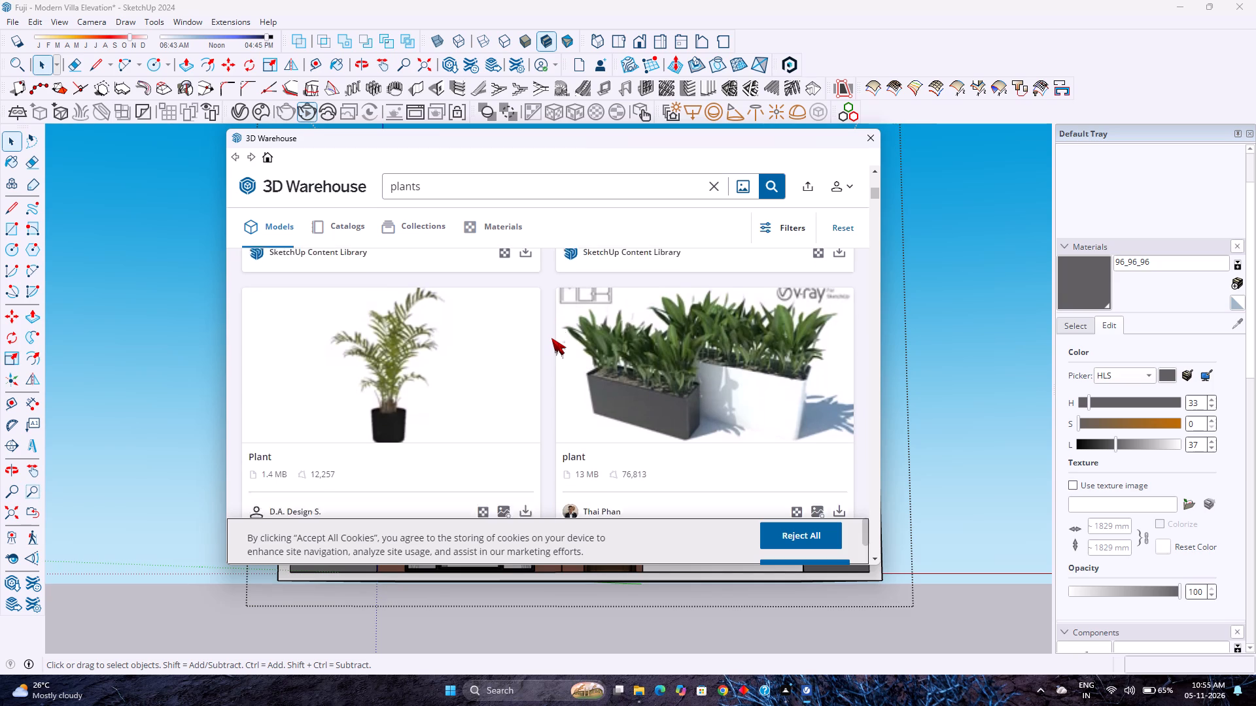
scroll(551, 338, "down", 2)
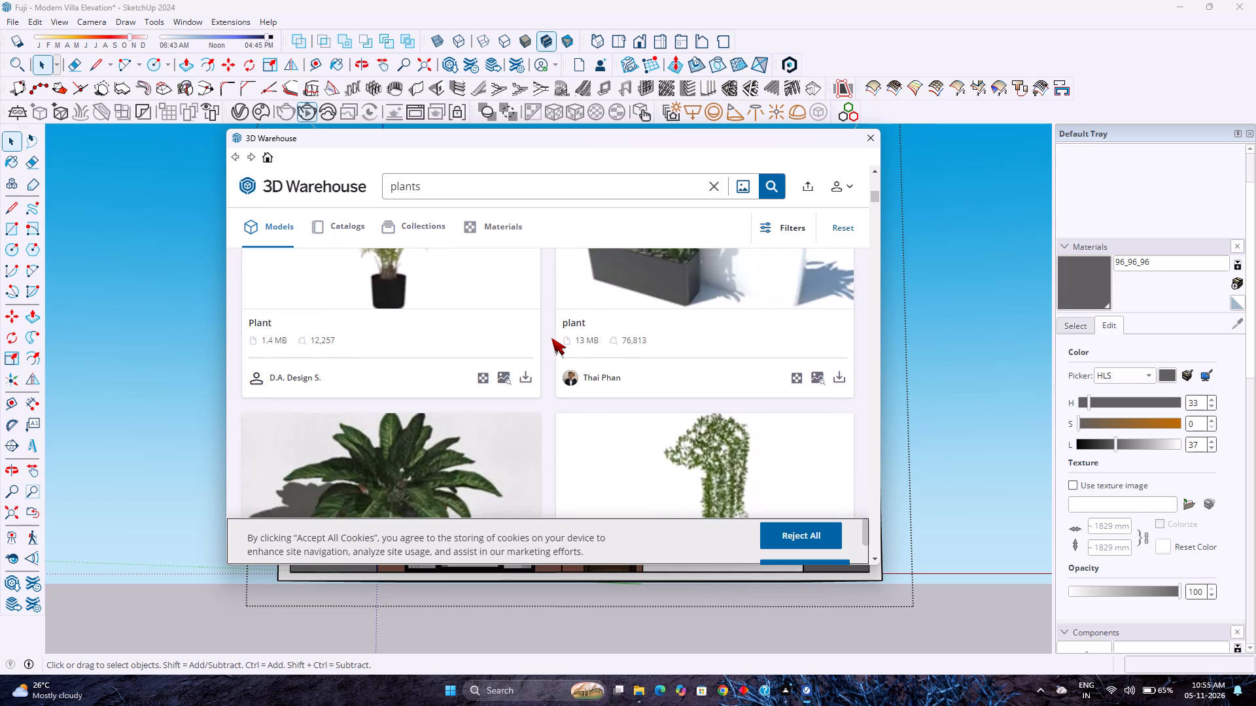
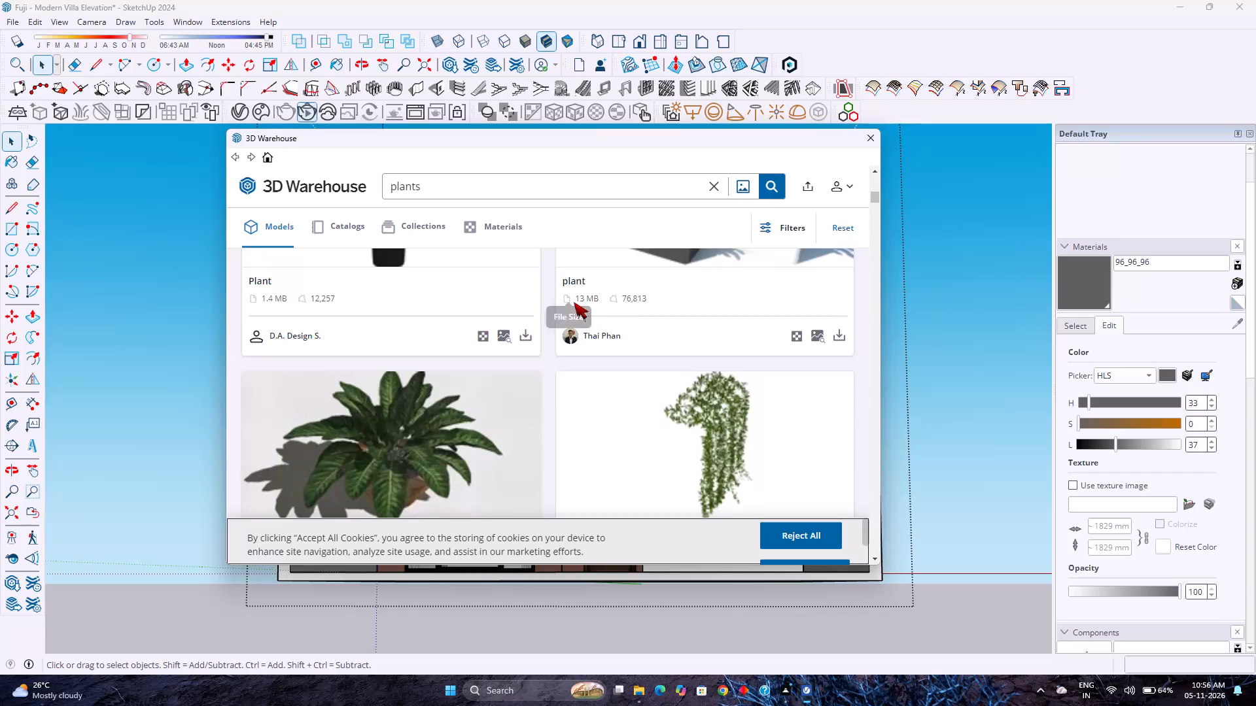
Look through further models in the "plants" results for potted or hanging greenery suited to the villa's balcony ledges.
scroll(574, 302, "down", 3)
scroll(574, 302, "up", 2)
scroll(574, 302, "down", 2)
scroll(574, 302, "up", 2)
scroll(574, 302, "down", 5)
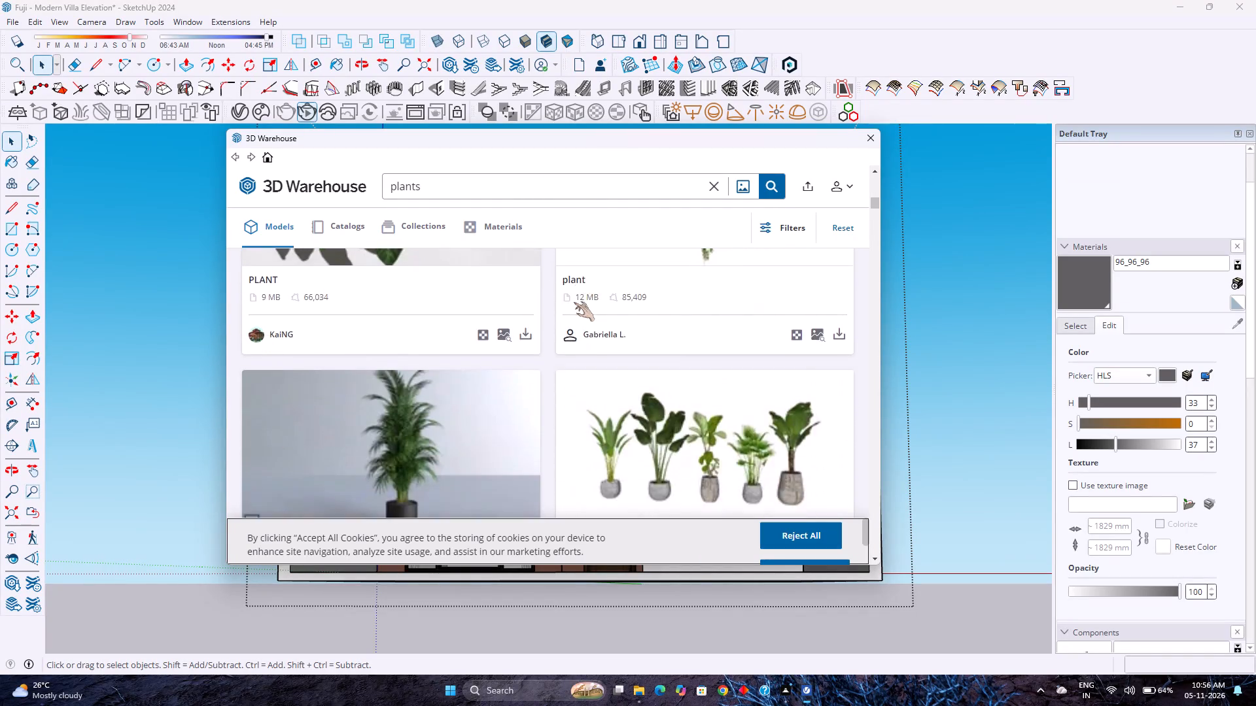
scroll(574, 302, "down", 2)
scroll(574, 302, "up", 4)
scroll(574, 302, "down", 2)
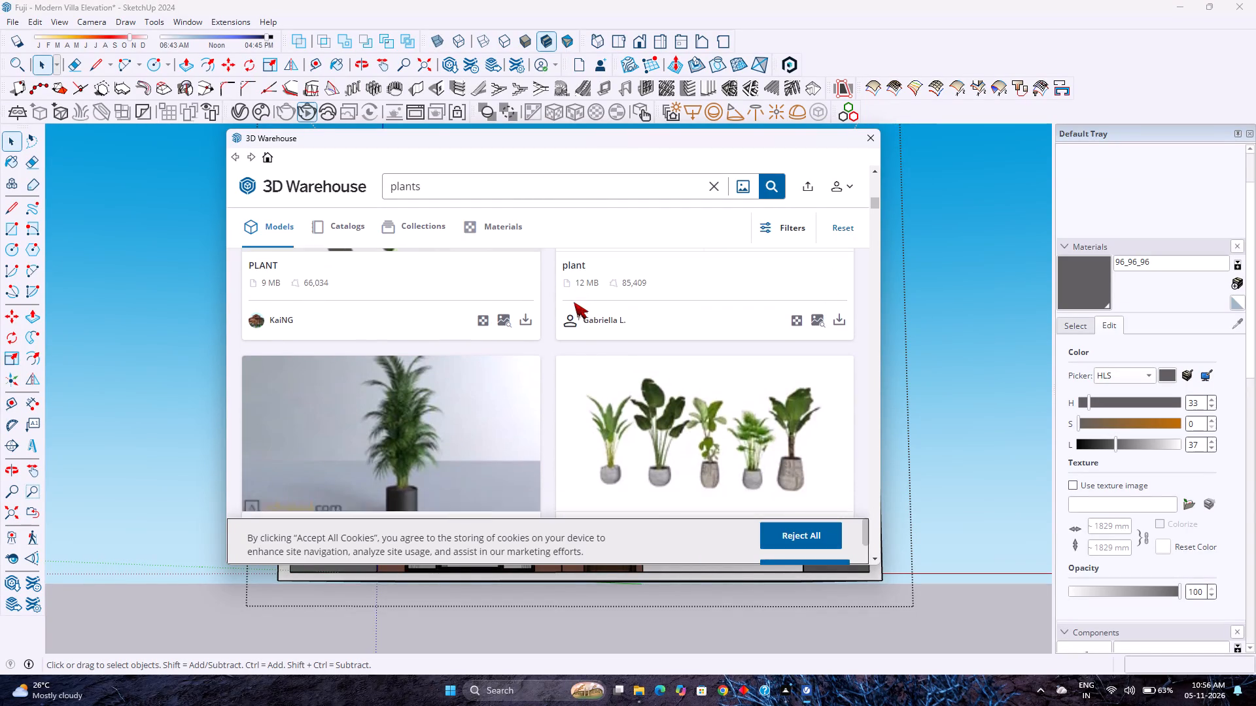
scroll(574, 302, "down", 8)
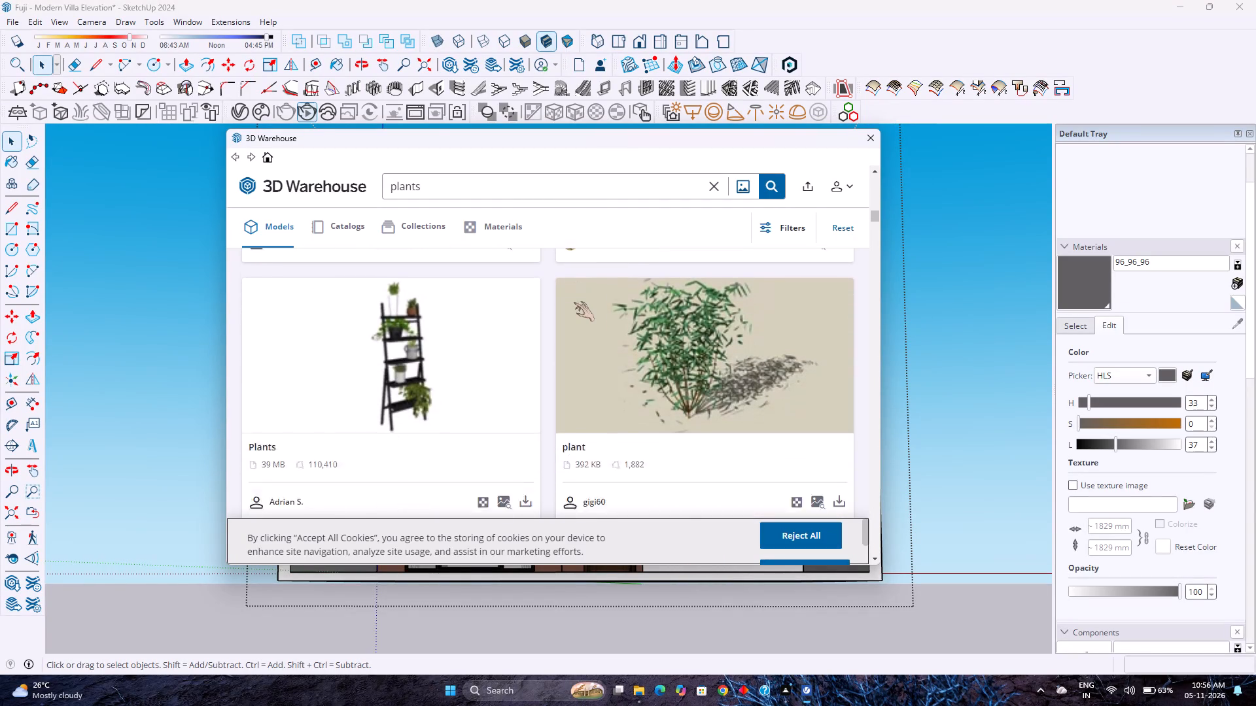
scroll(574, 302, "down", 1)
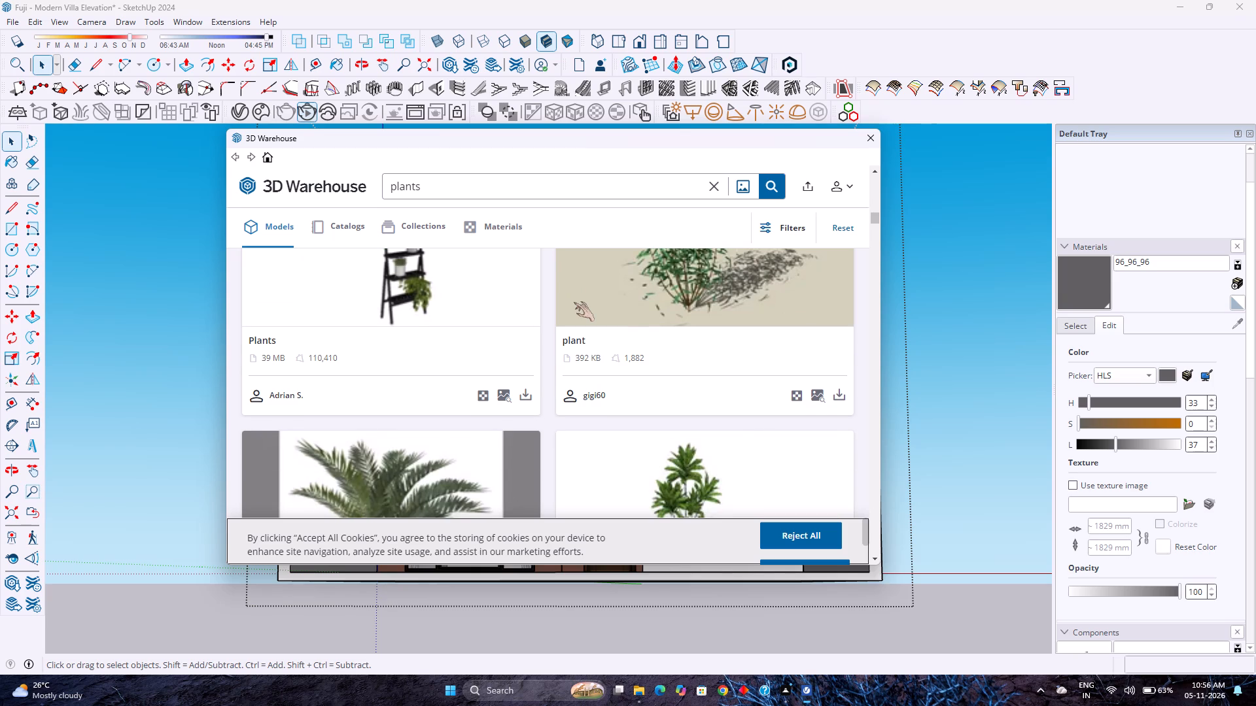
scroll(574, 302, "down", 2)
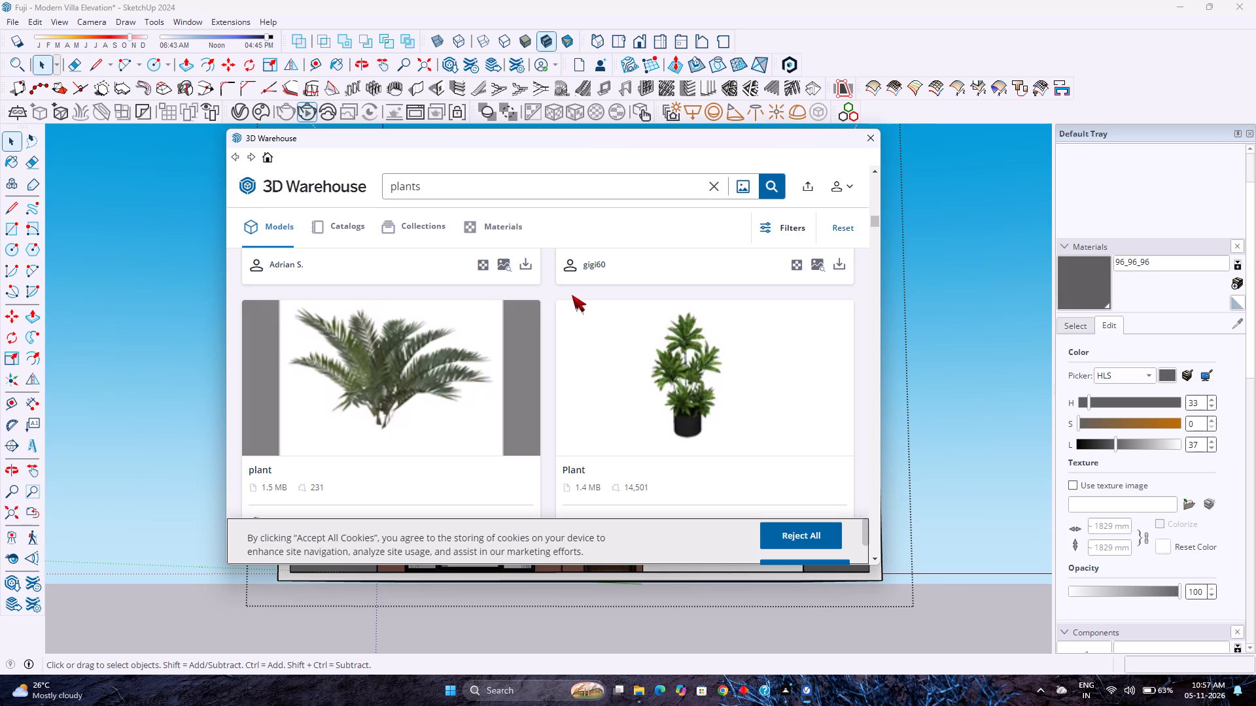
scroll(572, 295, "down", 4)
scroll(572, 295, "up", 4)
scroll(572, 295, "down", 4)
scroll(572, 295, "up", 4)
scroll(572, 295, "down", 4)
scroll(572, 295, "up", 2)
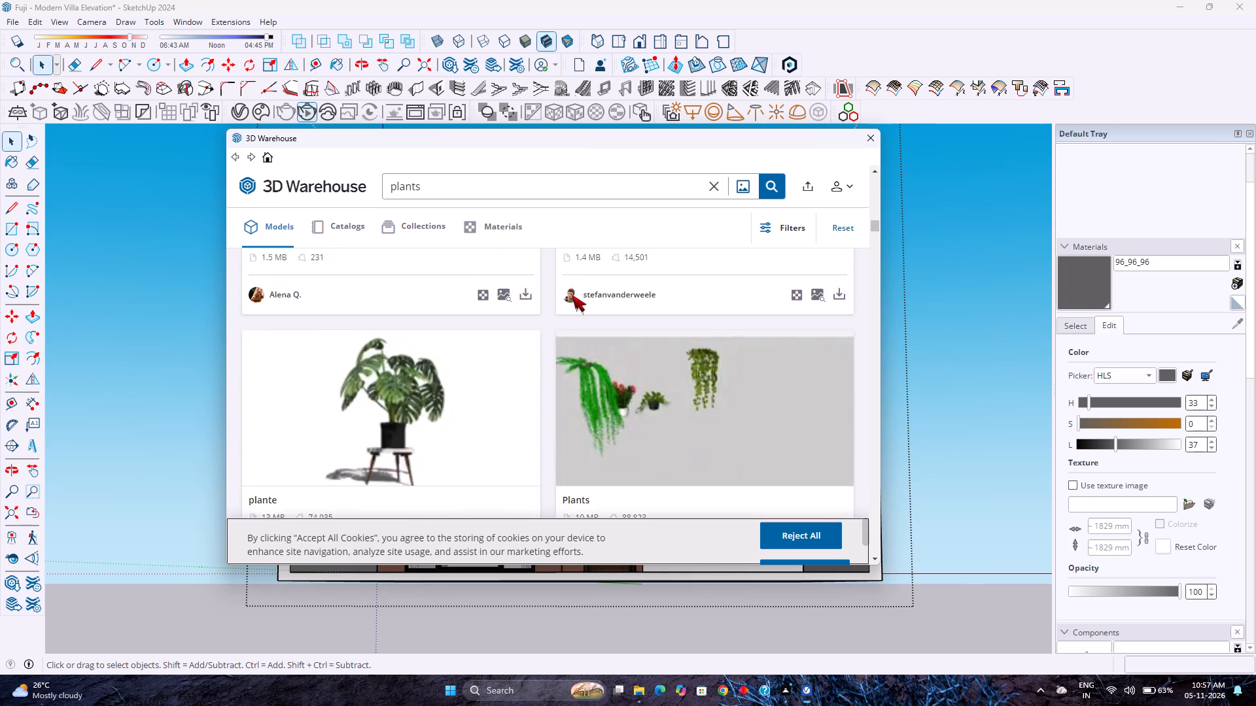
scroll(572, 295, "up", 1)
scroll(572, 295, "down", 1)
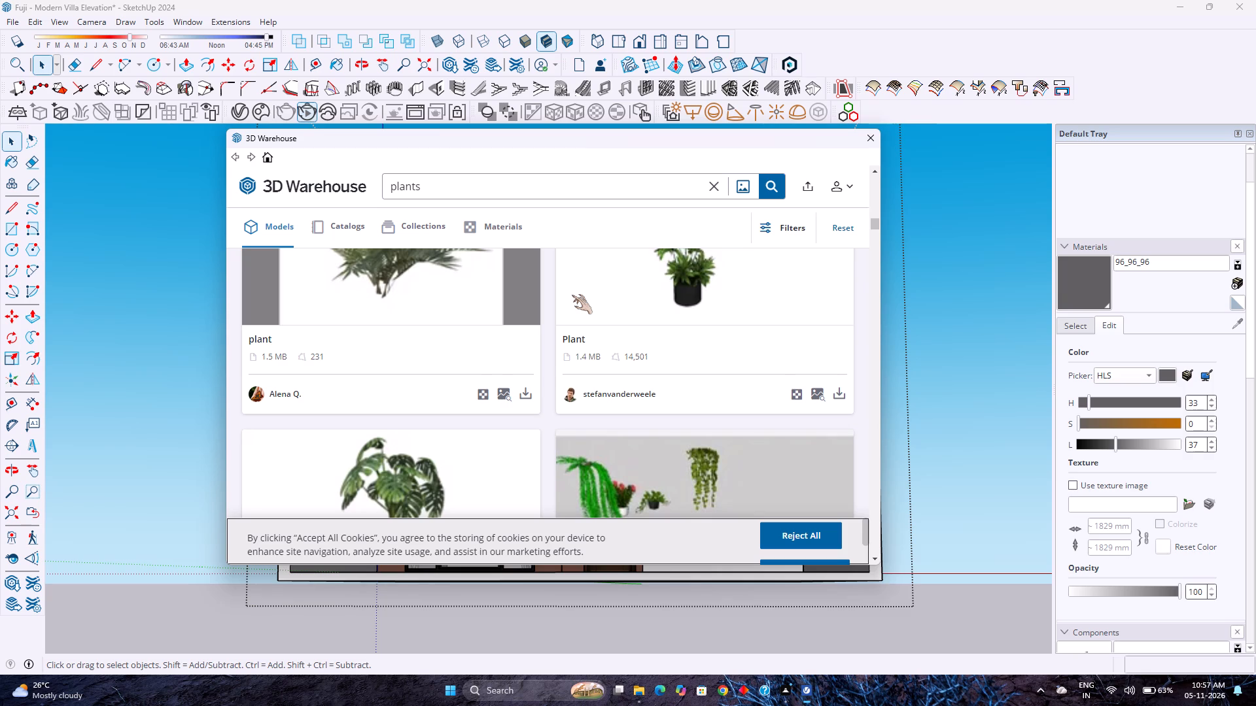
scroll(572, 295, "down", 3)
scroll(572, 295, "up", 3)
scroll(572, 295, "down", 3)
scroll(572, 295, "up", 1)
scroll(572, 295, "down", 3)
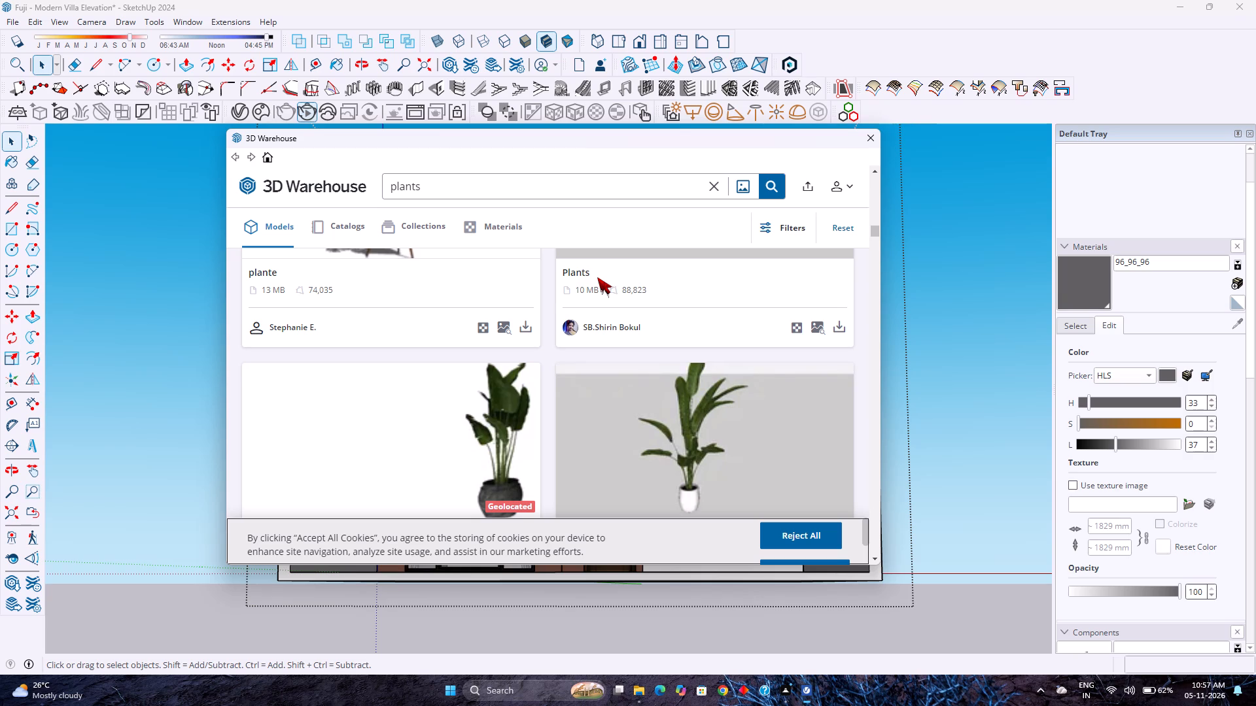
scroll(597, 277, "down", 2)
scroll(589, 345, "down", 5)
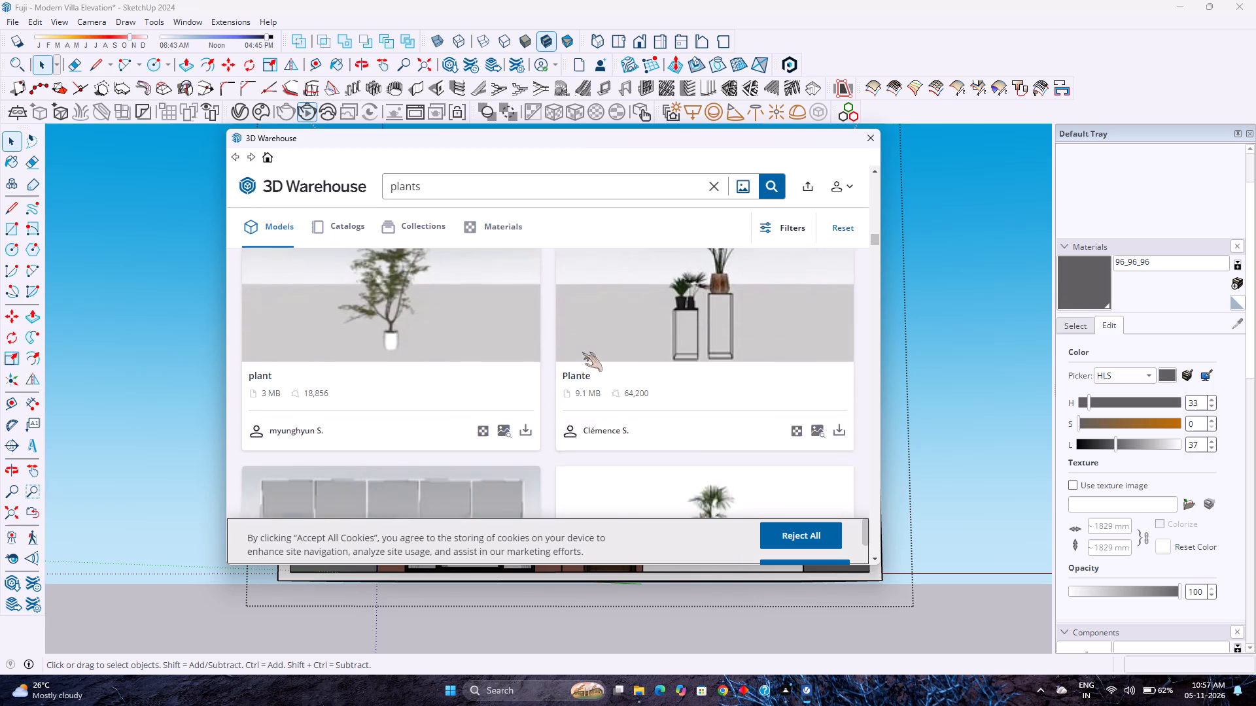
scroll(582, 352, "down", 4)
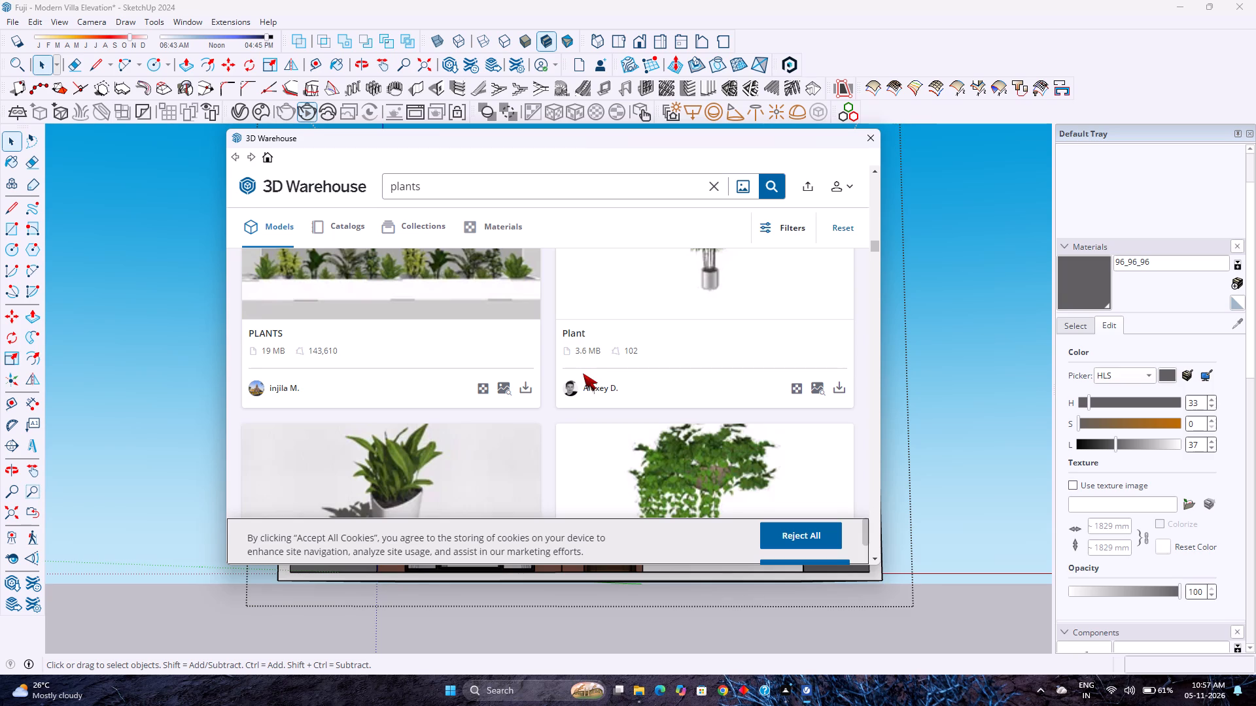
scroll(583, 373, "down", 5)
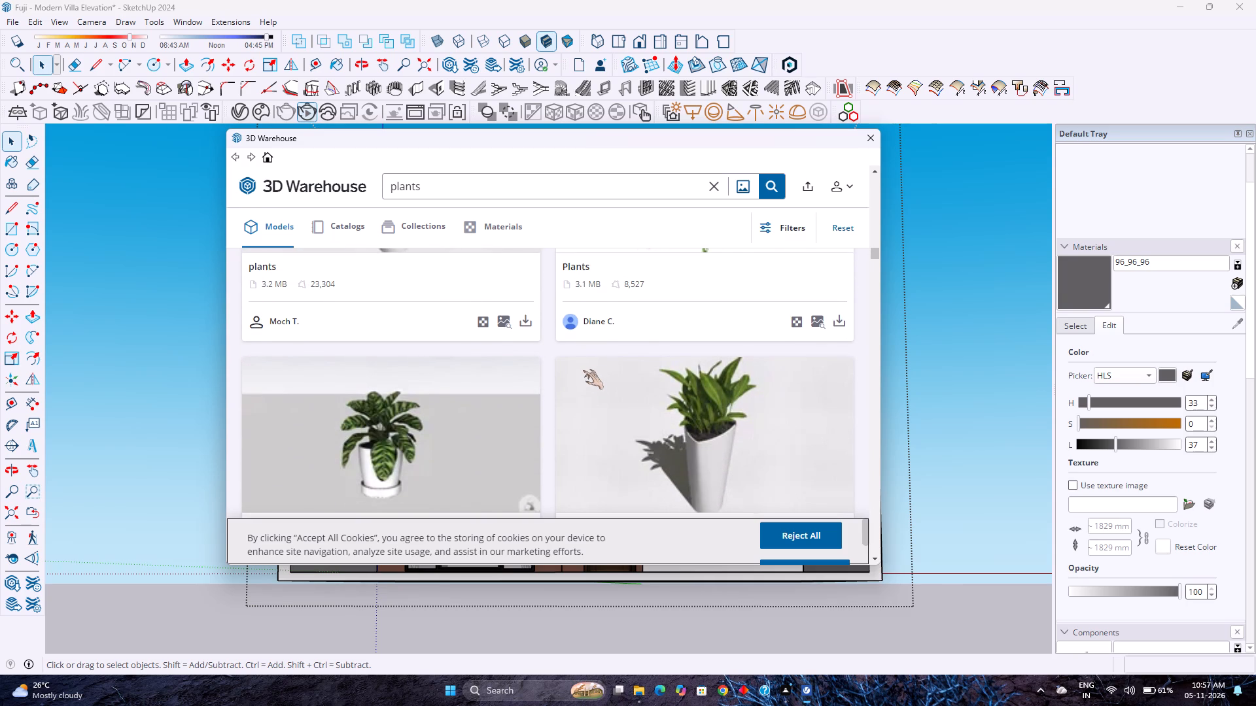
scroll(583, 370, "down", 3)
scroll(583, 370, "up", 1)
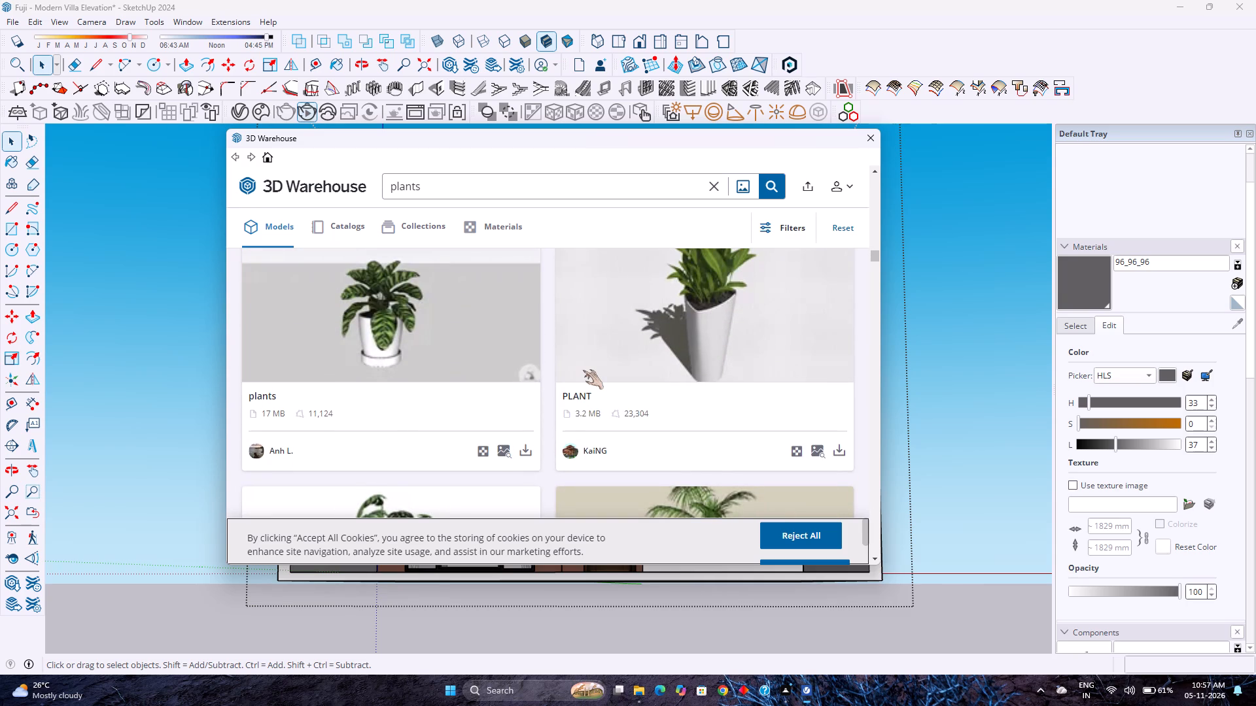
scroll(583, 370, "down", 3)
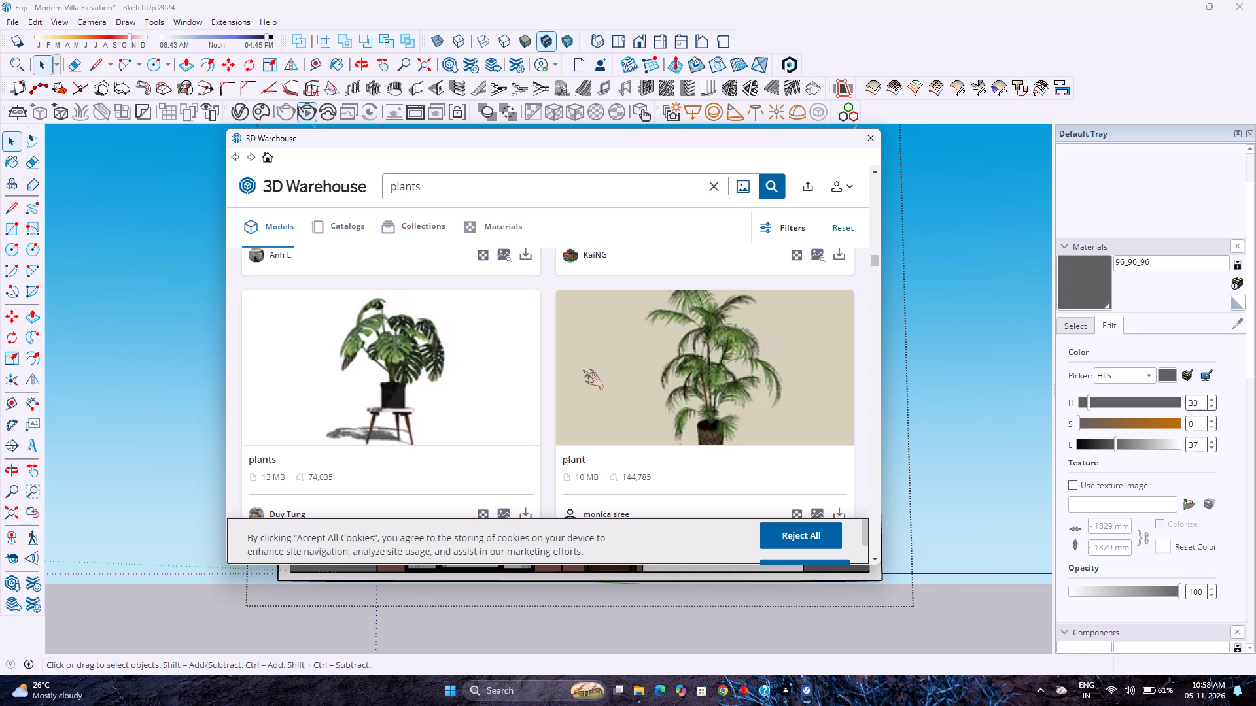
scroll(583, 370, "down", 3)
scroll(486, 409, "down", 2)
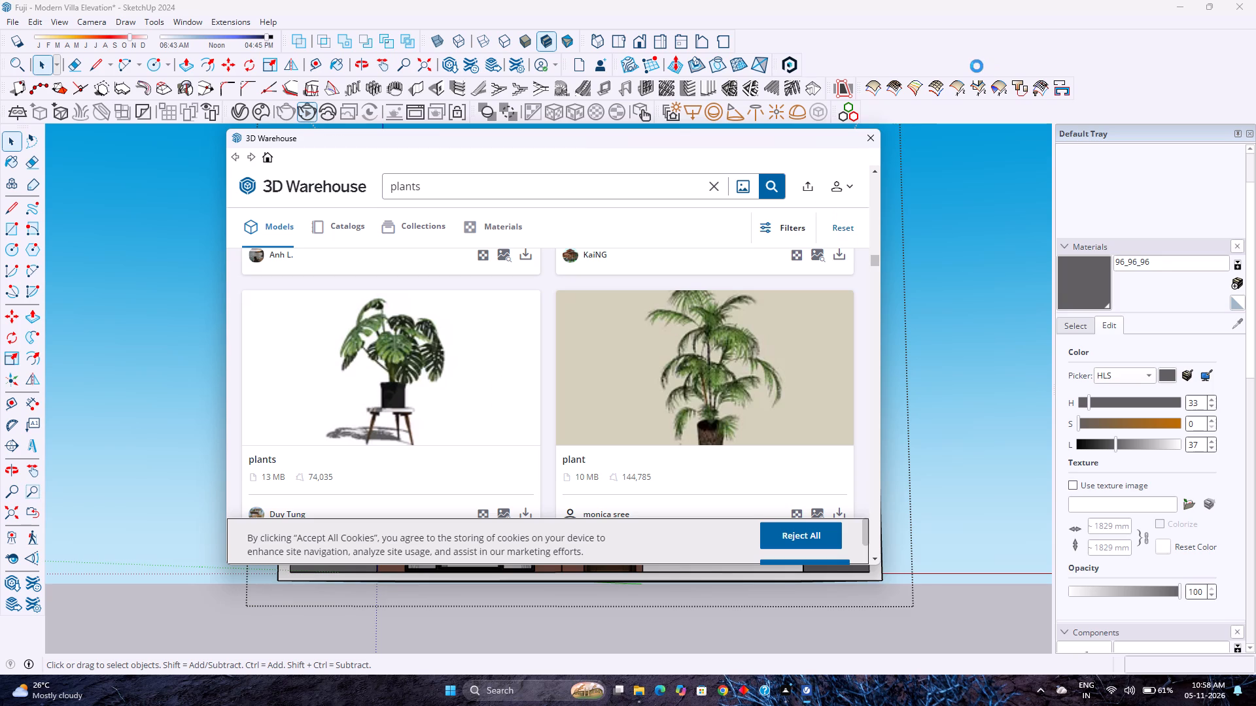
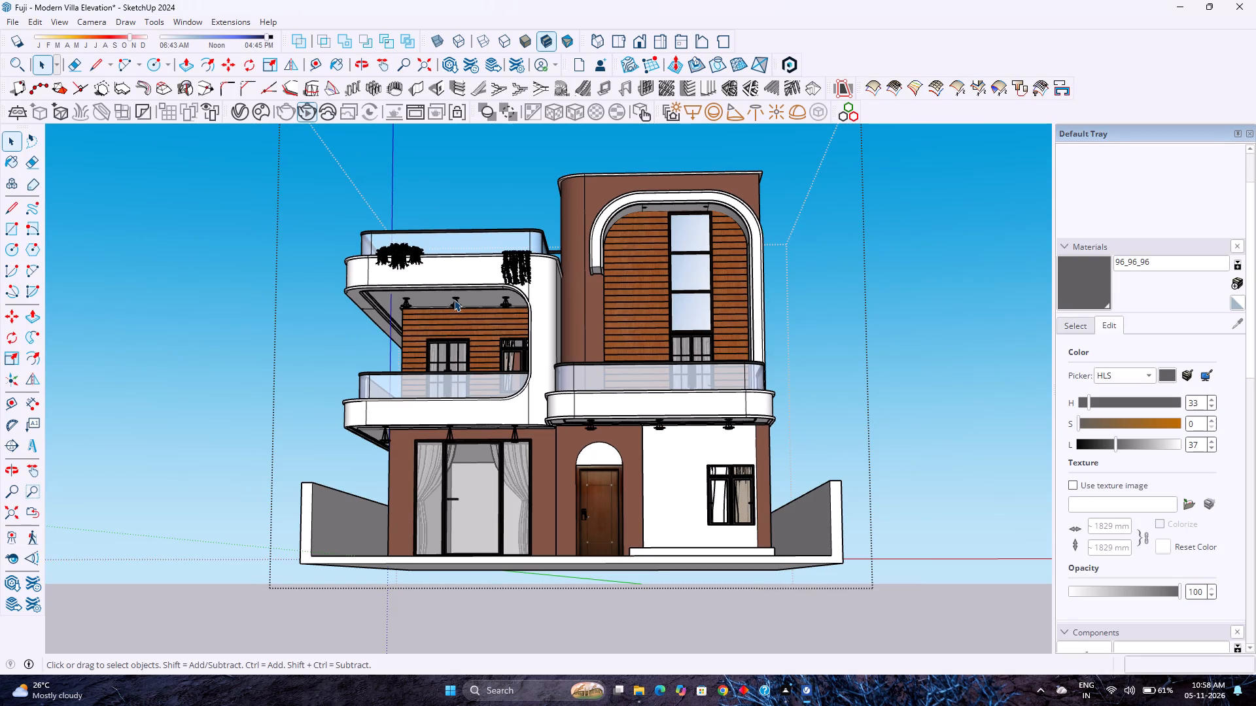
Examine the villa's front facade, balcony ledges and undersides from the front and from below.
scroll(454, 299, "down", 3)
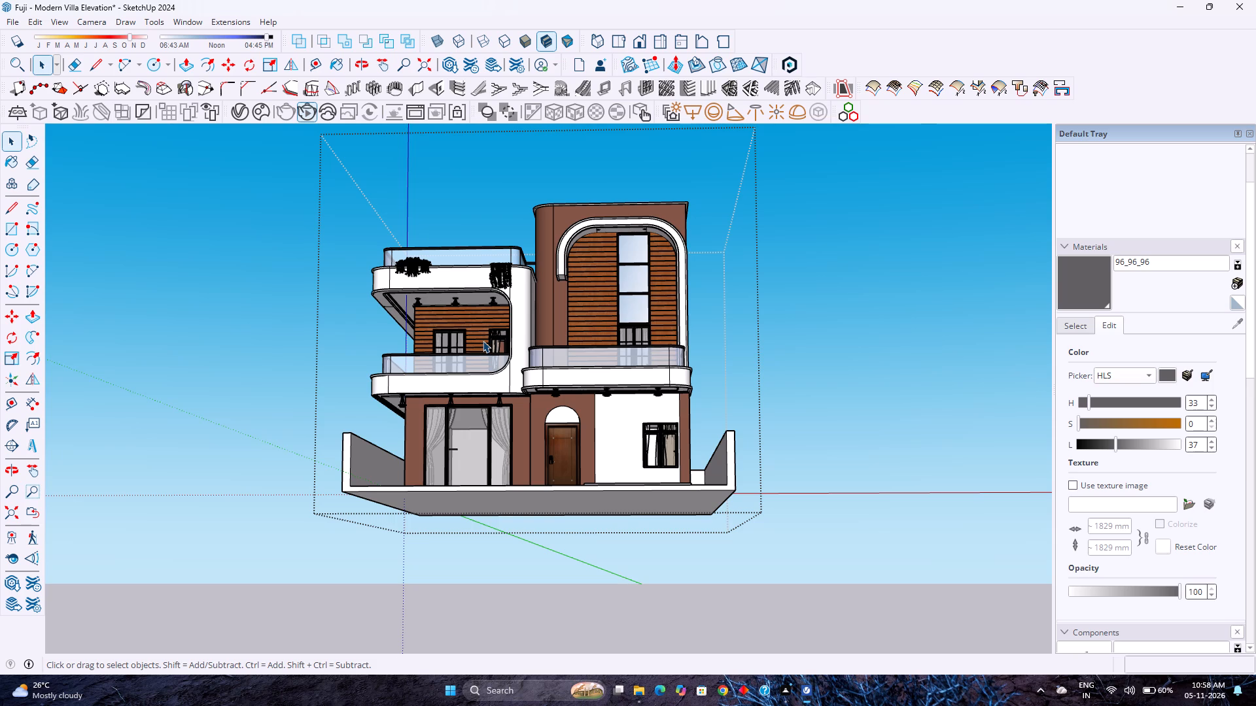
scroll(483, 341, "down", 9)
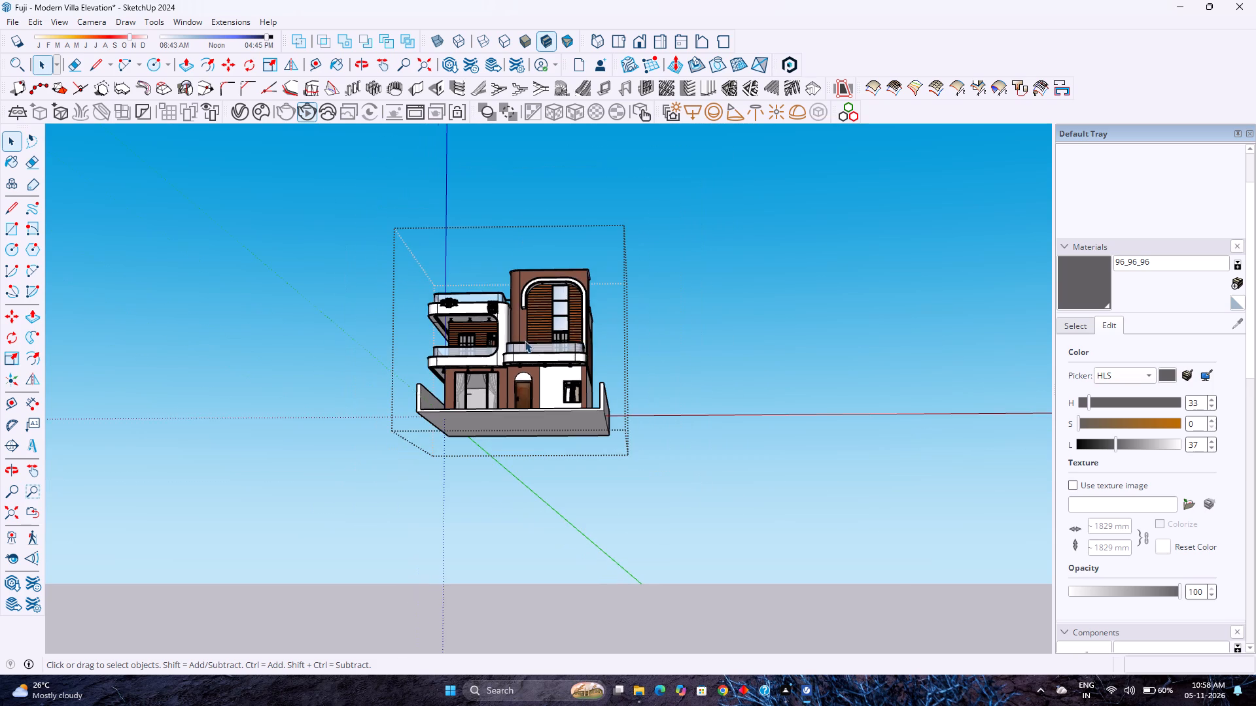
scroll(477, 314, "up", 9)
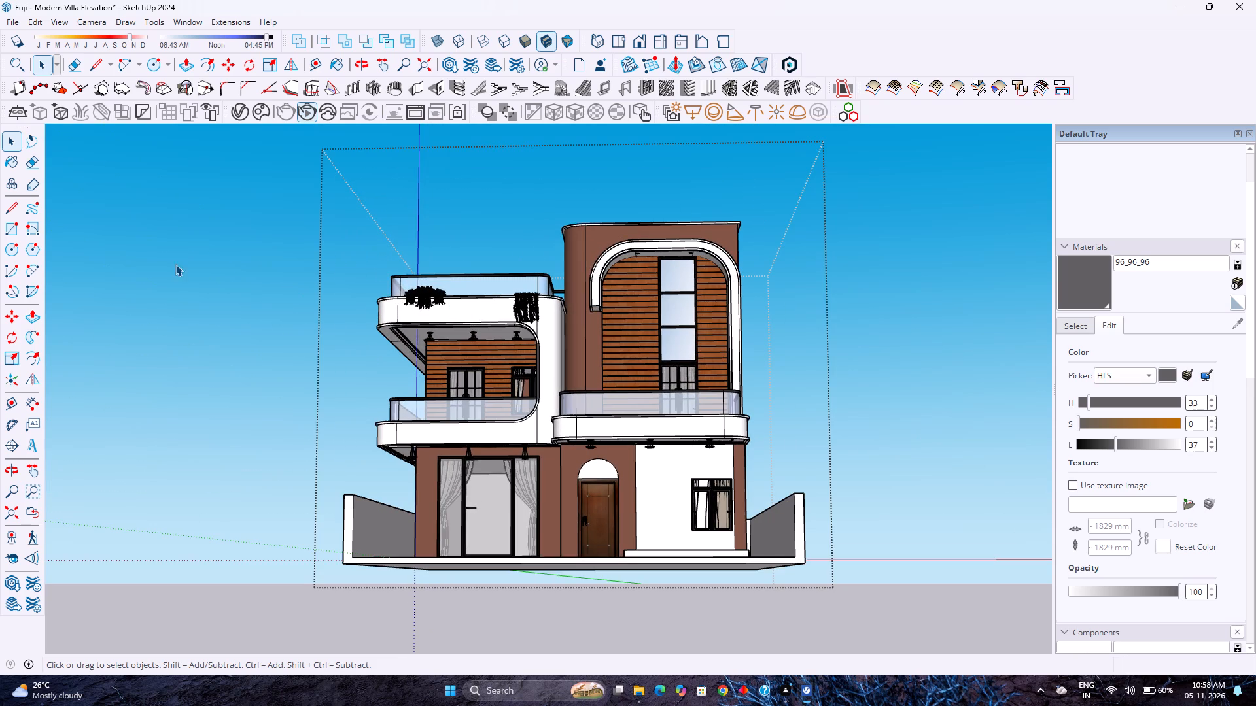
left_click(177, 19)
left_click(217, 114)
scroll(504, 369, "down", 4)
scroll(503, 369, "up", 4)
scroll(503, 369, "down", 3)
scroll(503, 369, "up", 3)
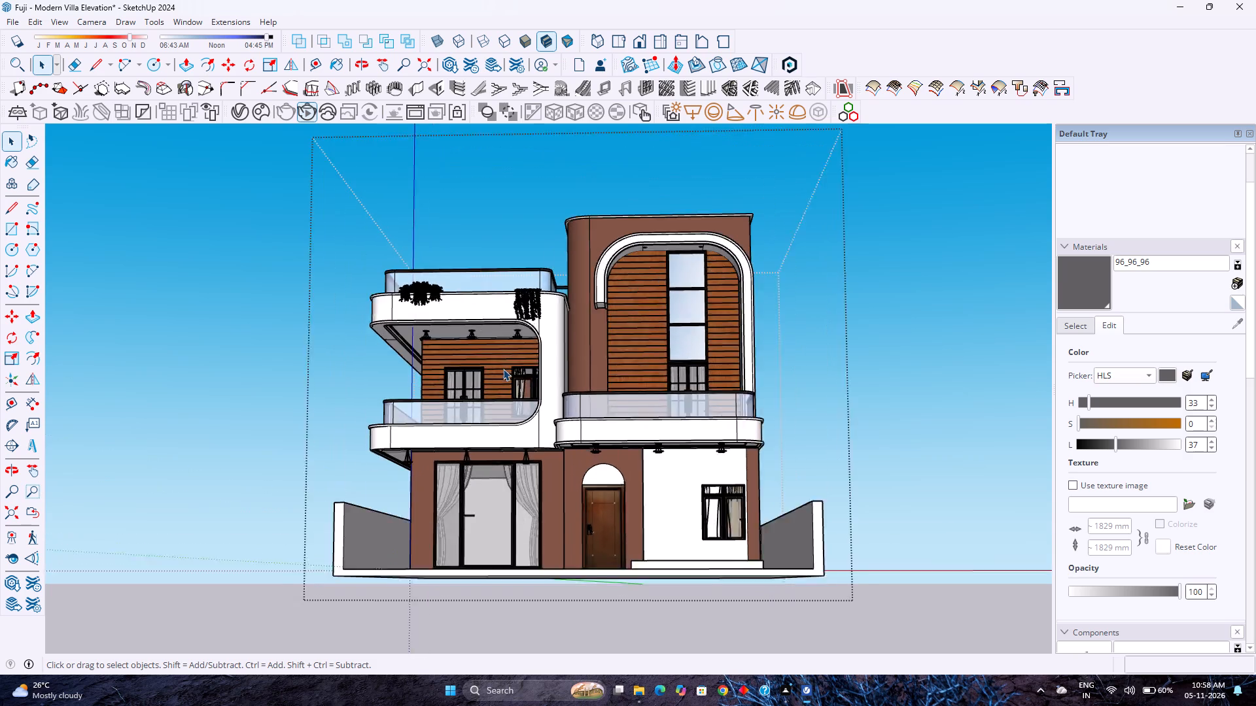
scroll(741, 394, "up", 3)
scroll(741, 394, "down", 3)
scroll(875, 469, "up", 1)
middle_click_drag(875, 467, 806, 401)
middle_click(806, 401)
scroll(805, 398, "down", 4)
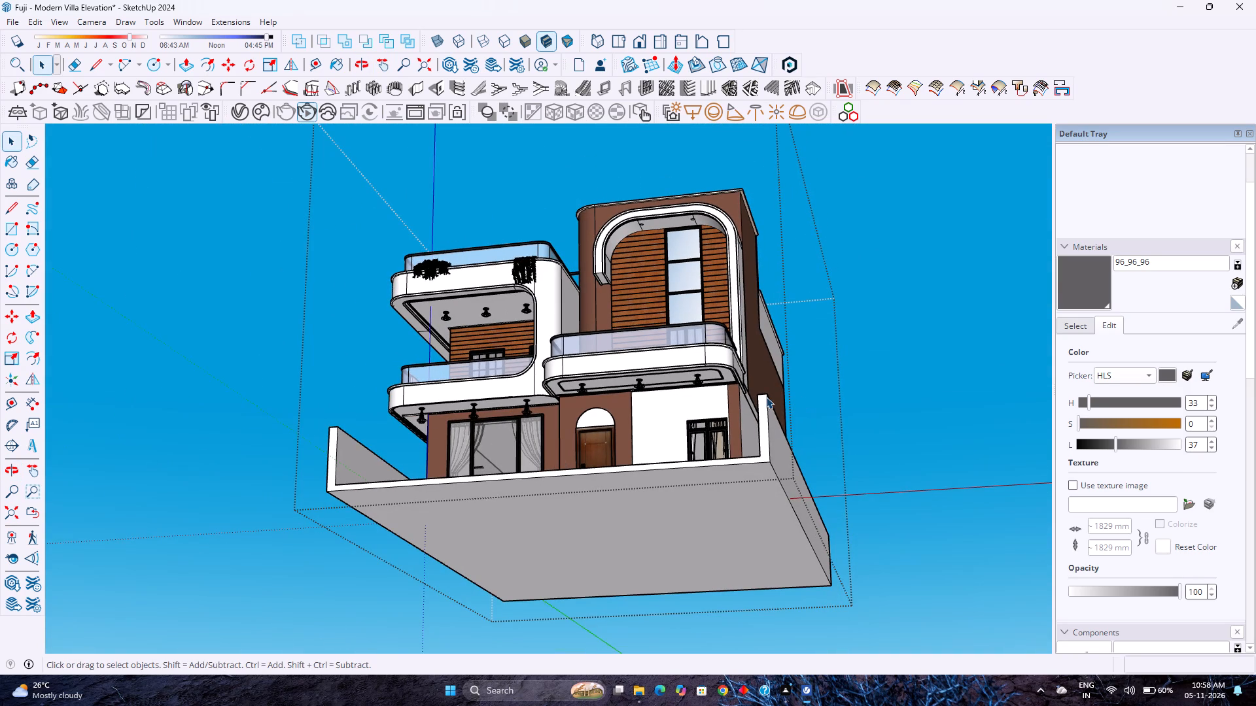
scroll(763, 414, "up", 3)
middle_click_drag(768, 426, 758, 467)
right_click_drag(768, 428, 767, 435)
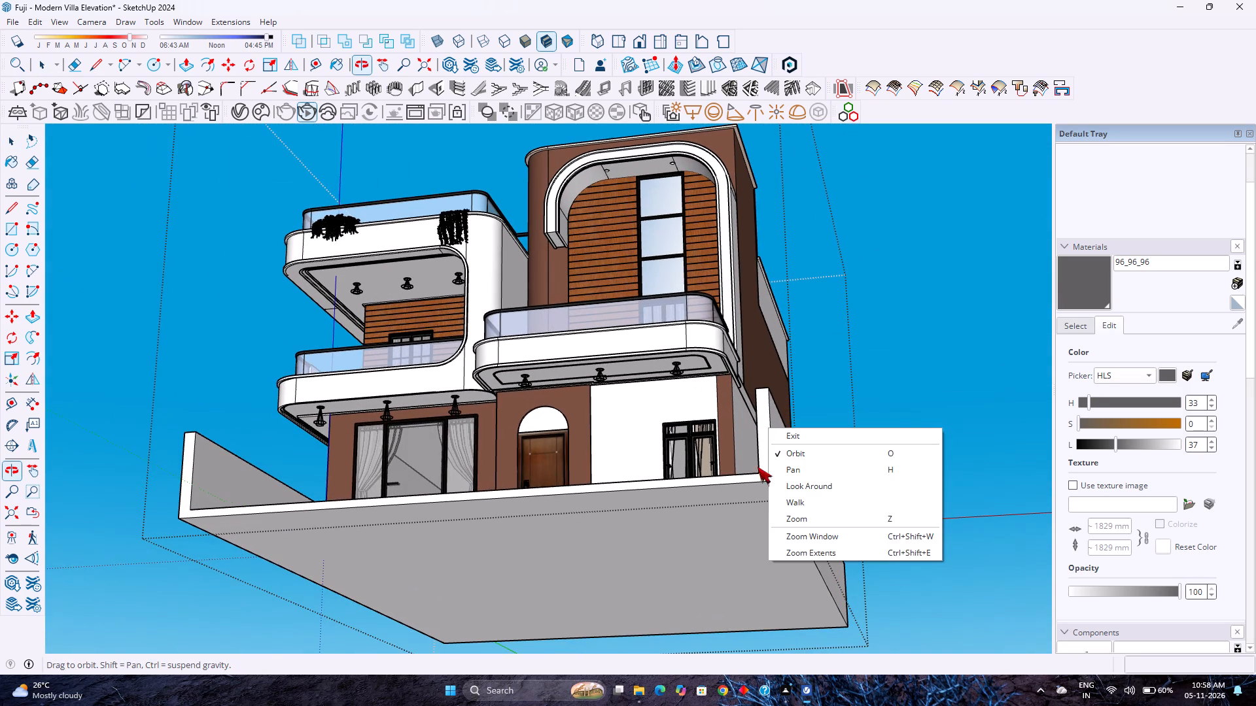
middle_click_drag(758, 467, 750, 519)
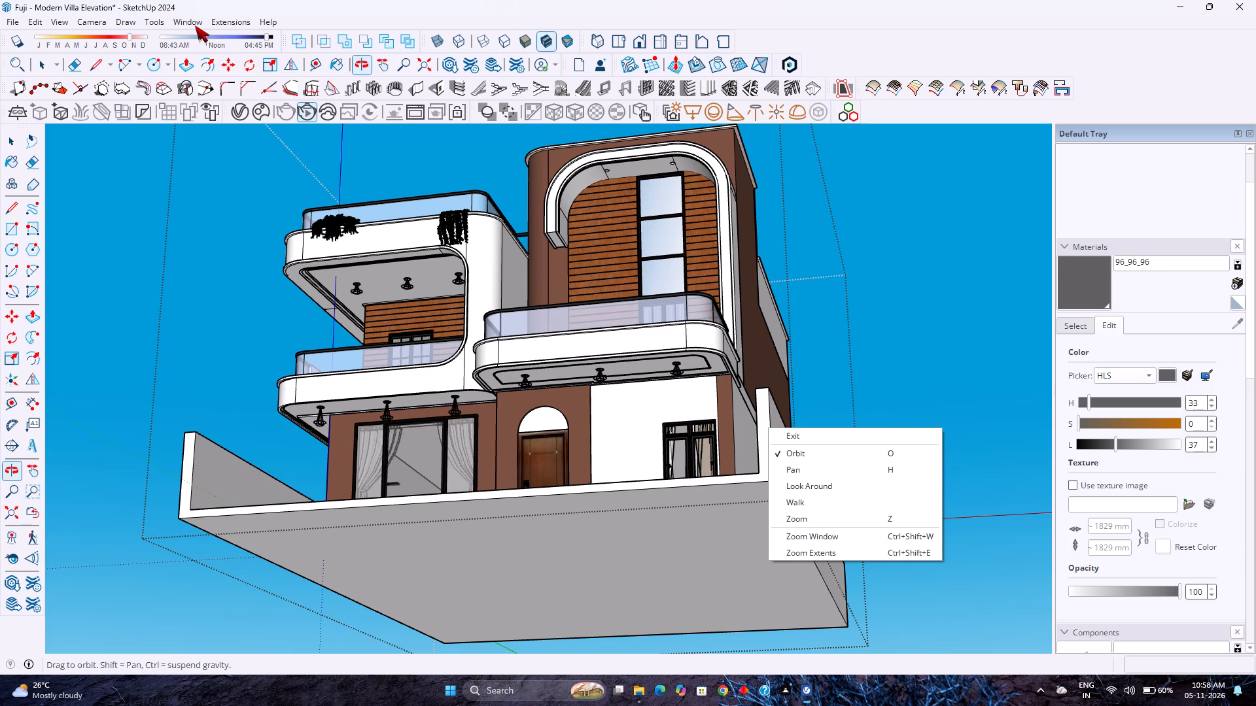
Open 3D Warehouse and look through the "plants" results for greenery suited to the villa's balconies.
left_click(195, 25)
left_click(222, 119)
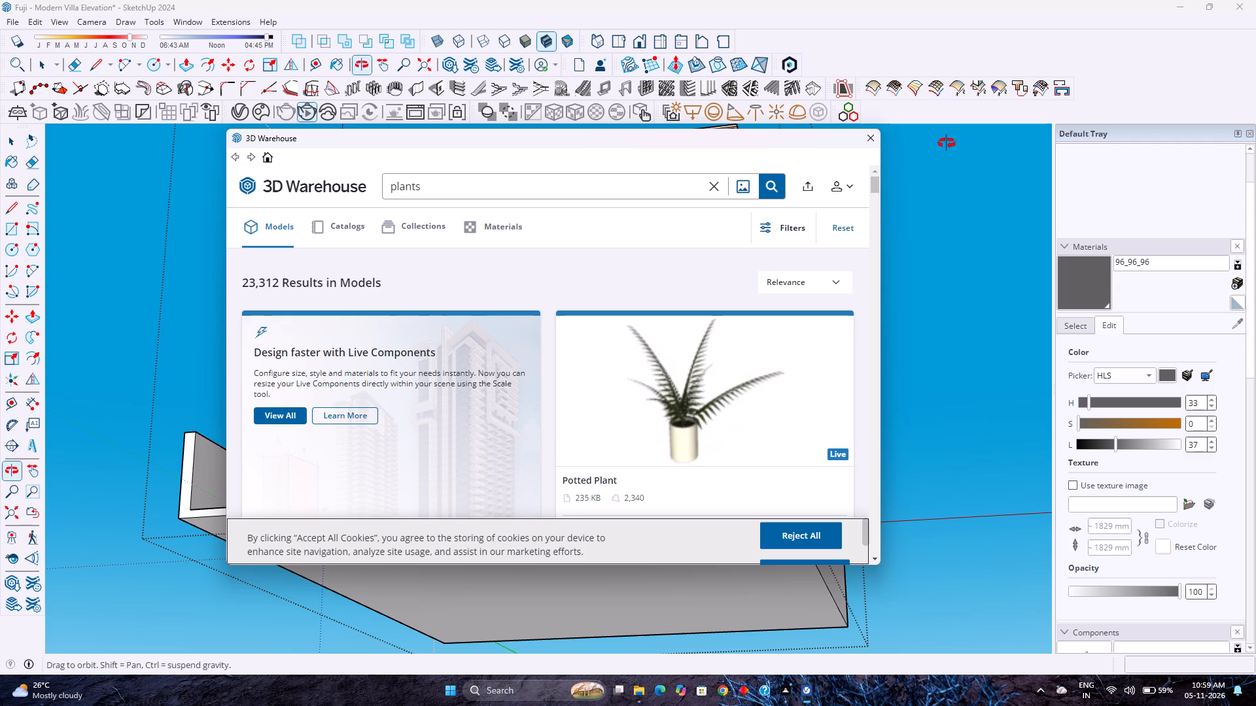
scroll(570, 226, "down", 2)
scroll(567, 320, "down", 3)
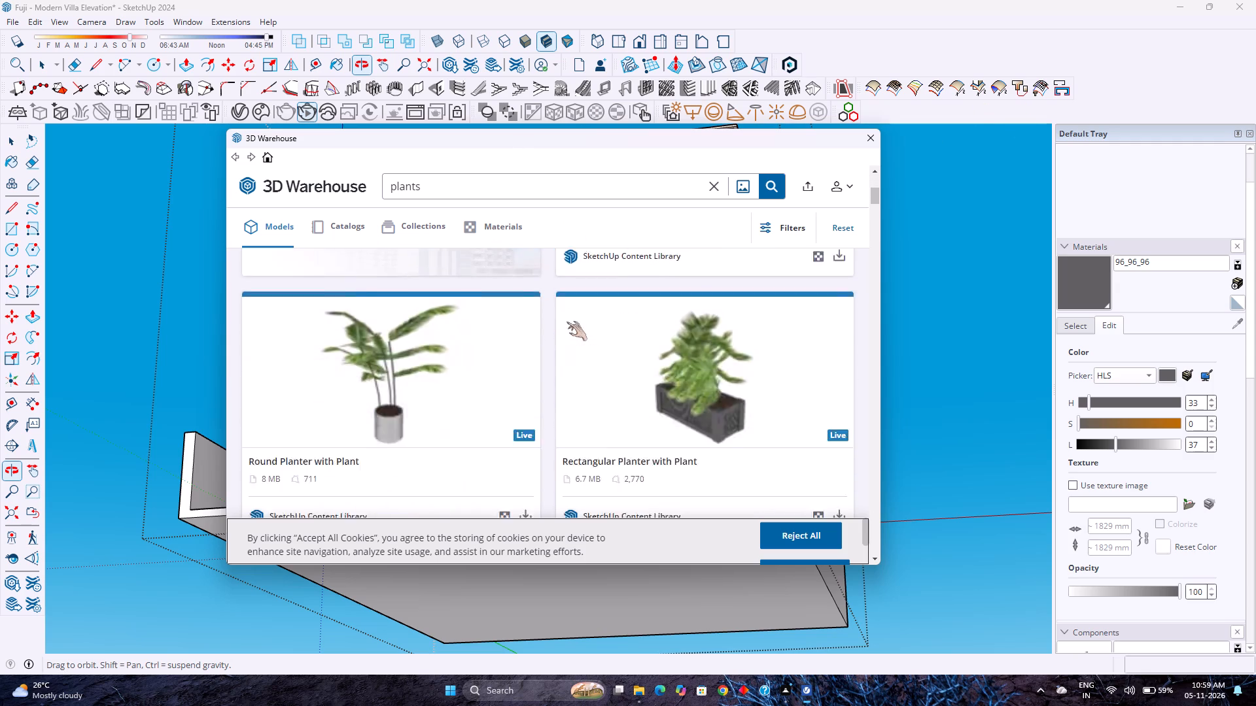
scroll(567, 322, "down", 12)
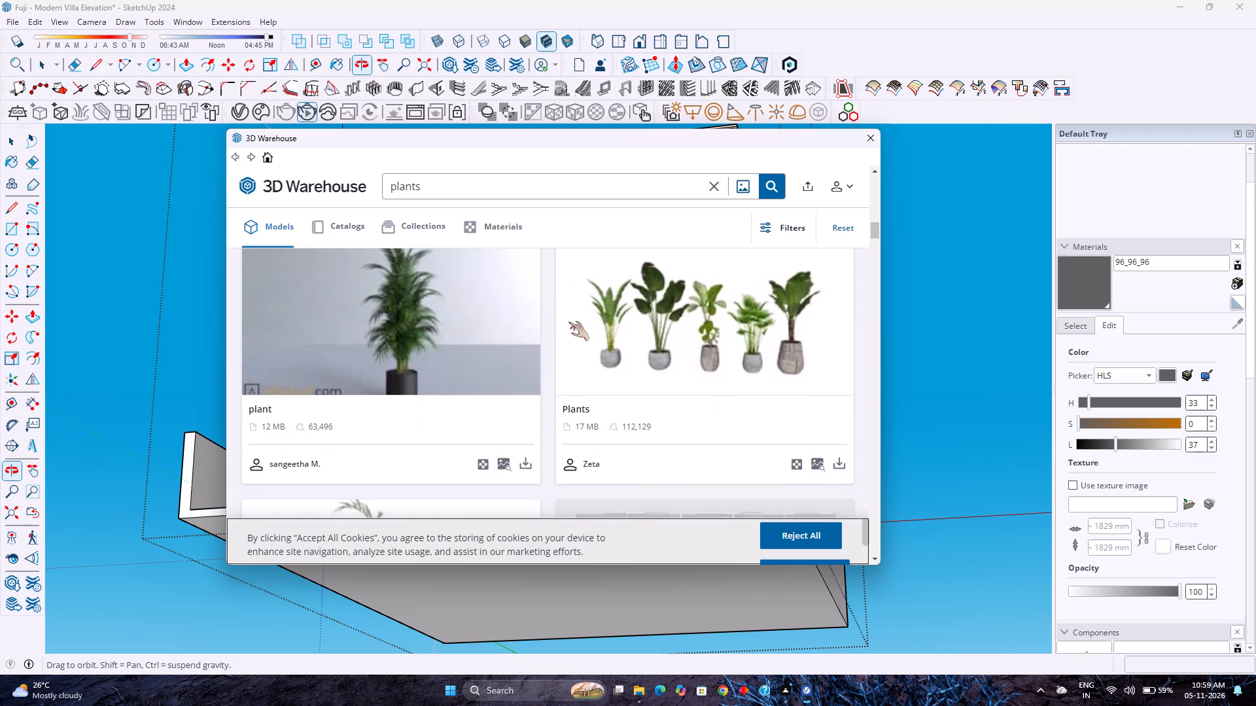
scroll(568, 322, "down", 9)
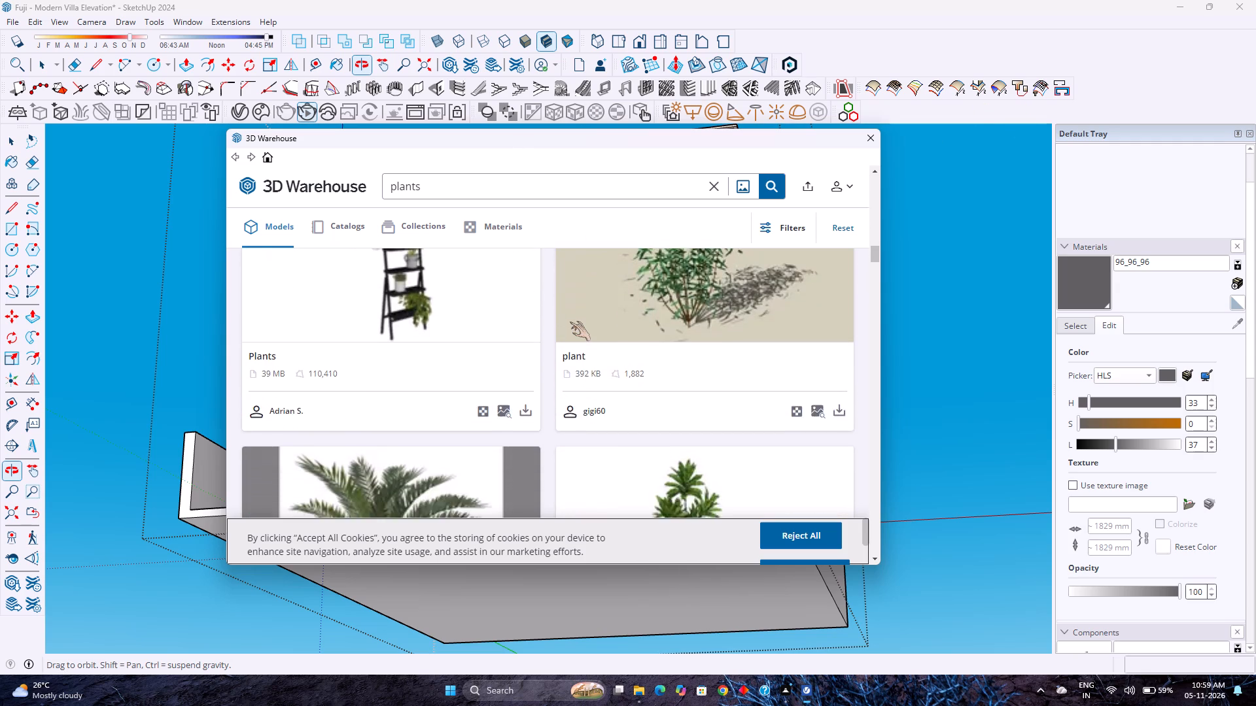
scroll(570, 322, "down", 8)
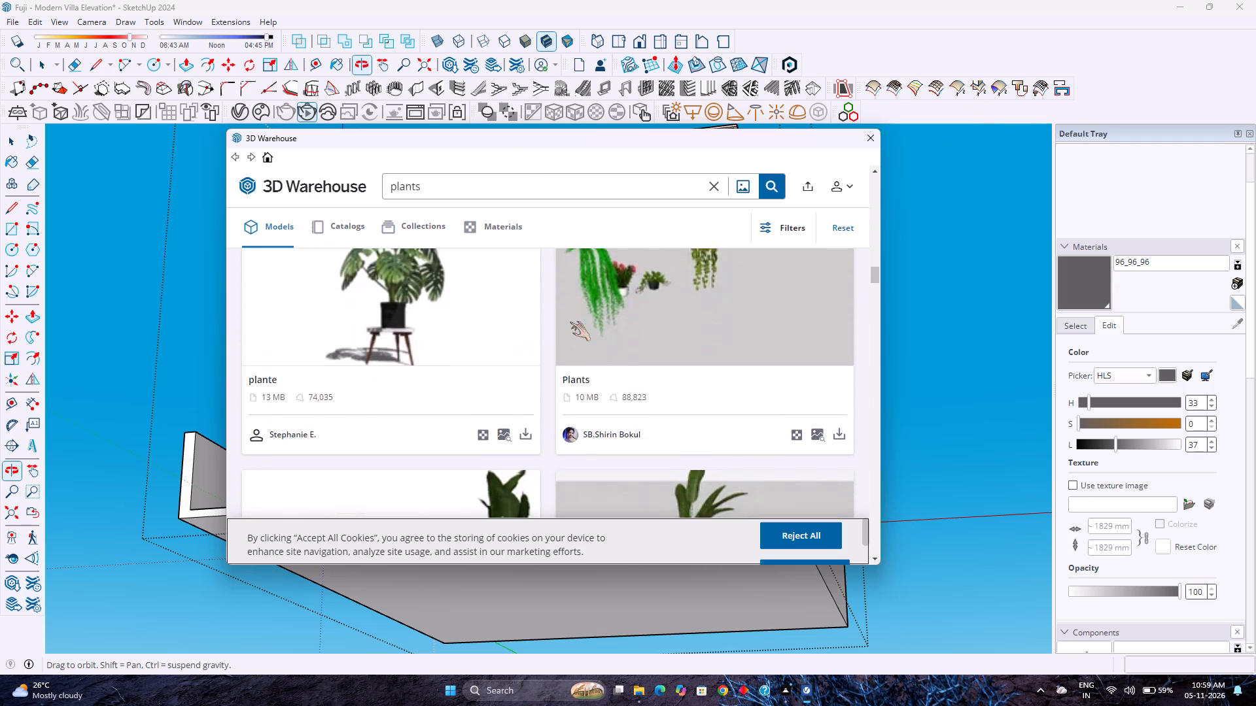
scroll(570, 322, "down", 1)
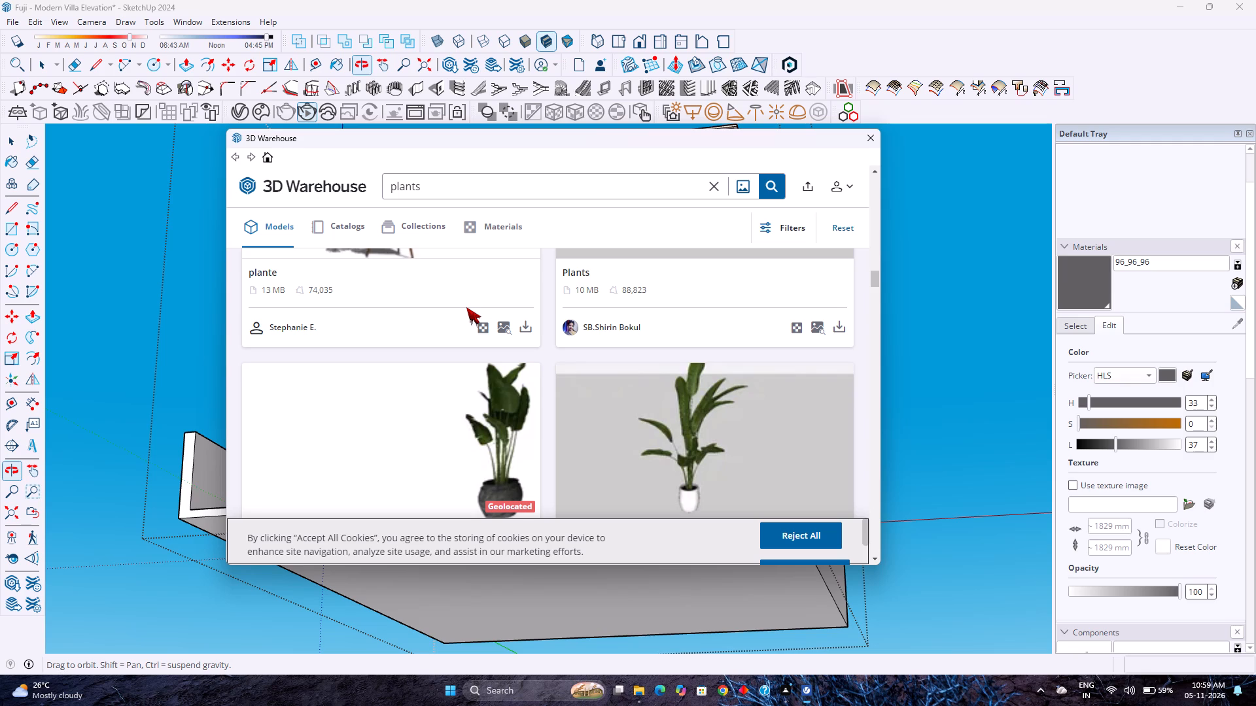
Look further through the "plants" results, comparing potted plants, planter rows and the trailing ivy model.
scroll(466, 307, "up", 2)
scroll(449, 310, "down", 2)
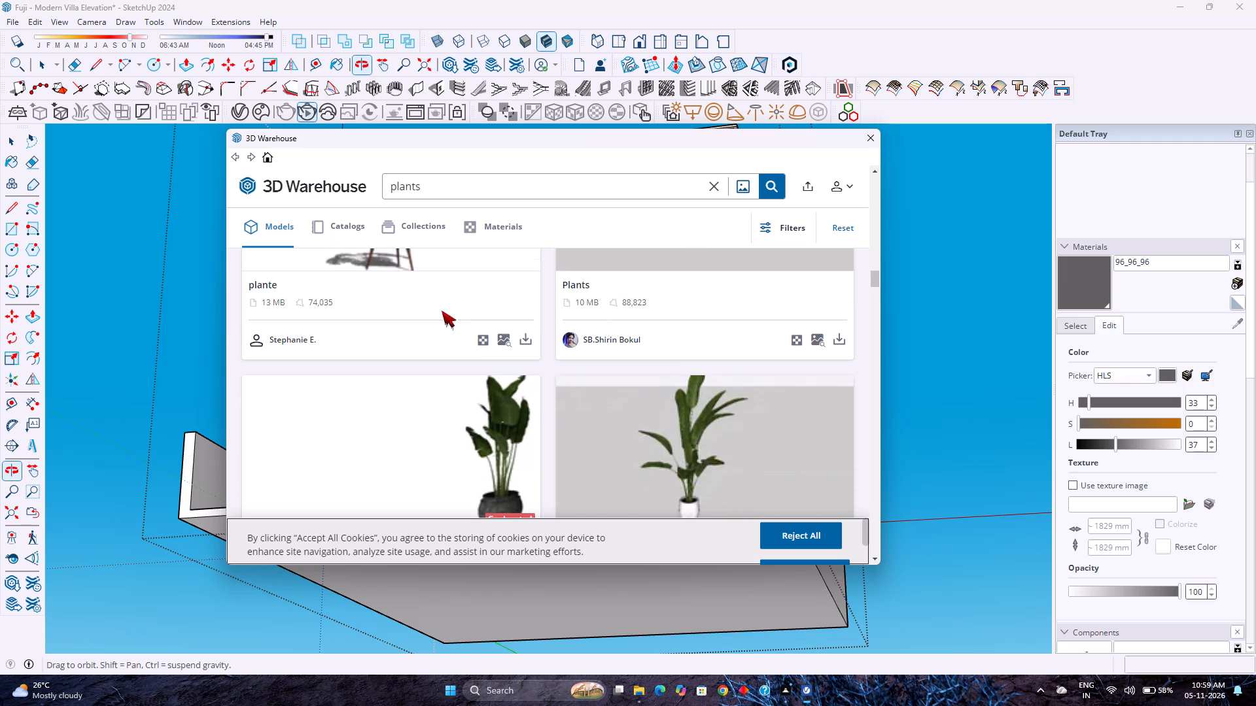
scroll(436, 351, "down", 7)
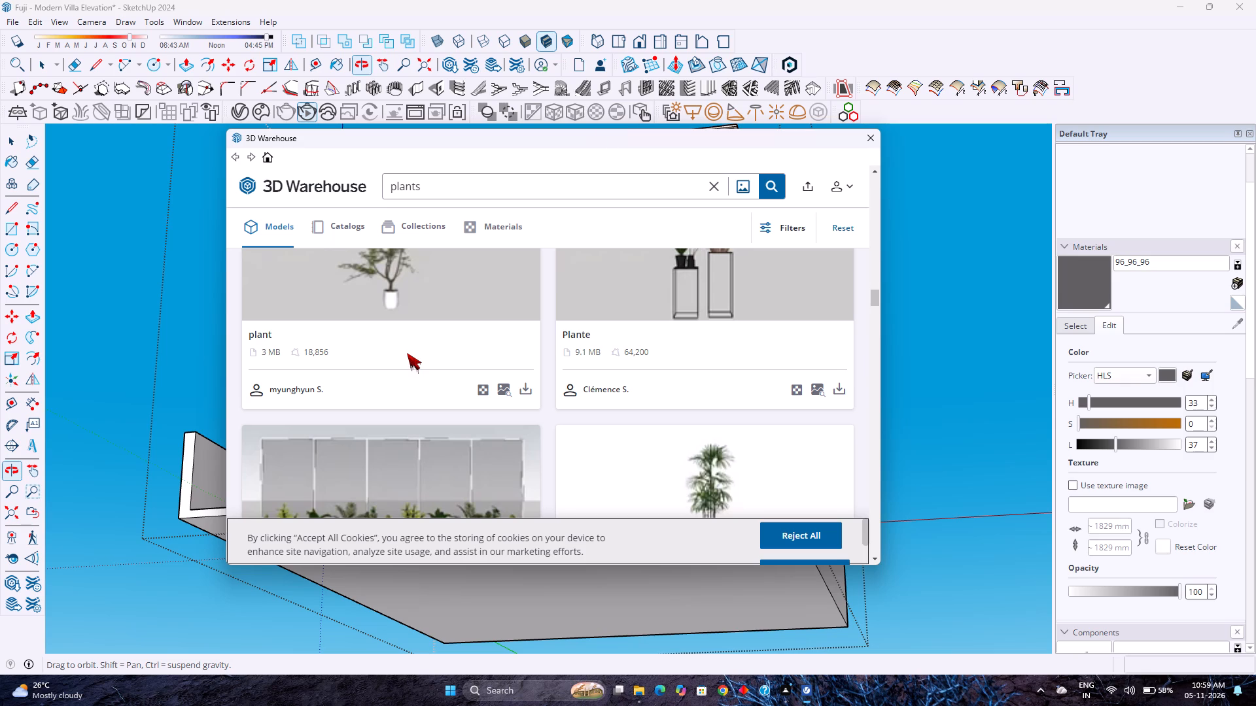
scroll(455, 402, "down", 1)
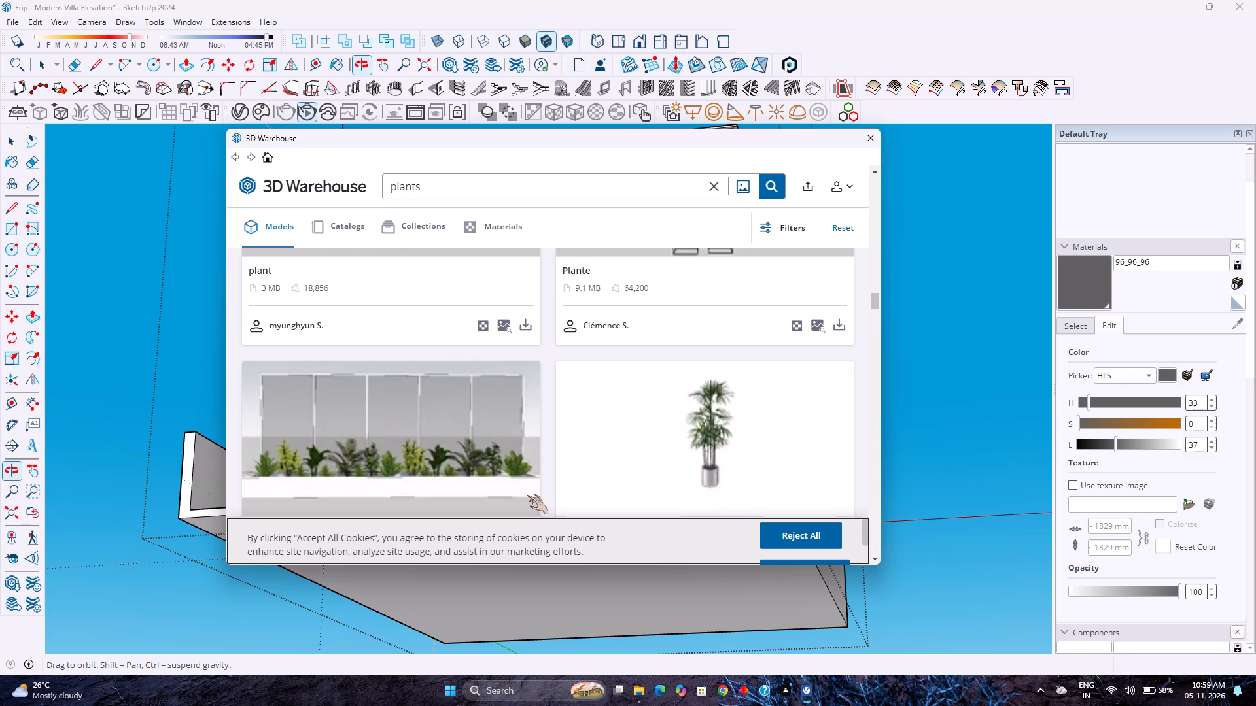
scroll(527, 495, "down", 3)
scroll(527, 493, "up", 3)
scroll(527, 492, "down", 5)
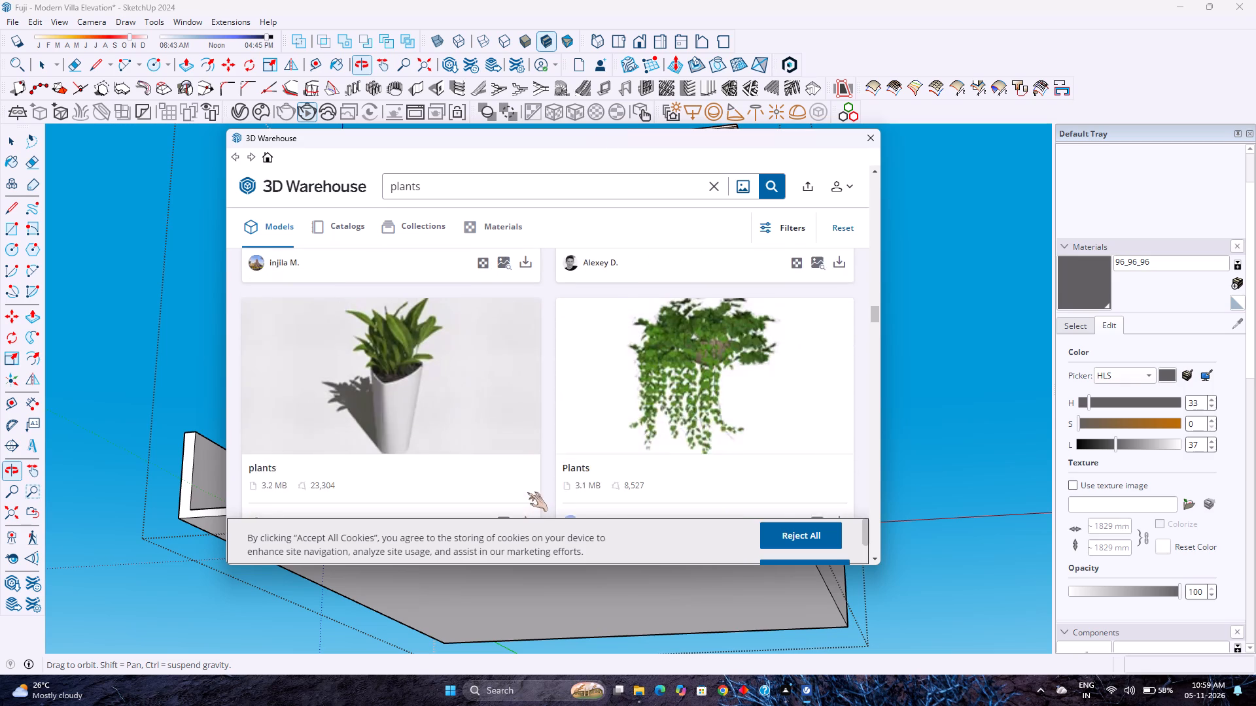
scroll(527, 492, "down", 3)
scroll(526, 488, "up", 1)
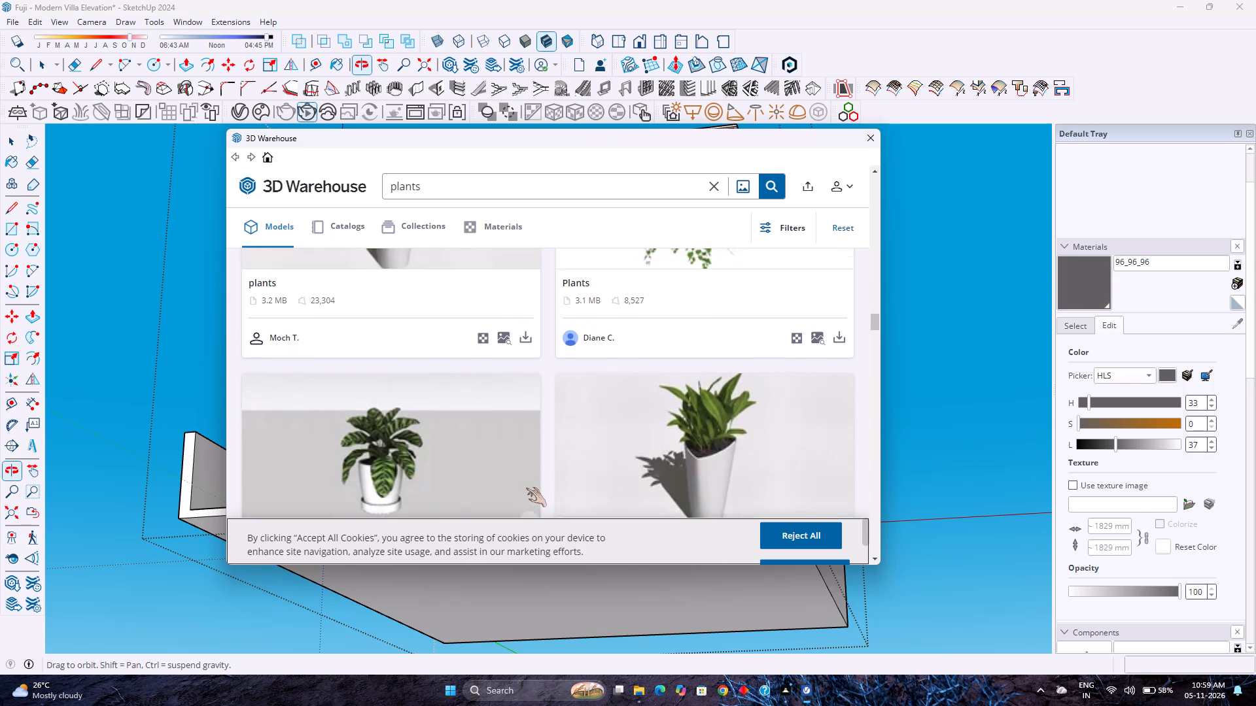
scroll(526, 488, "up", 1)
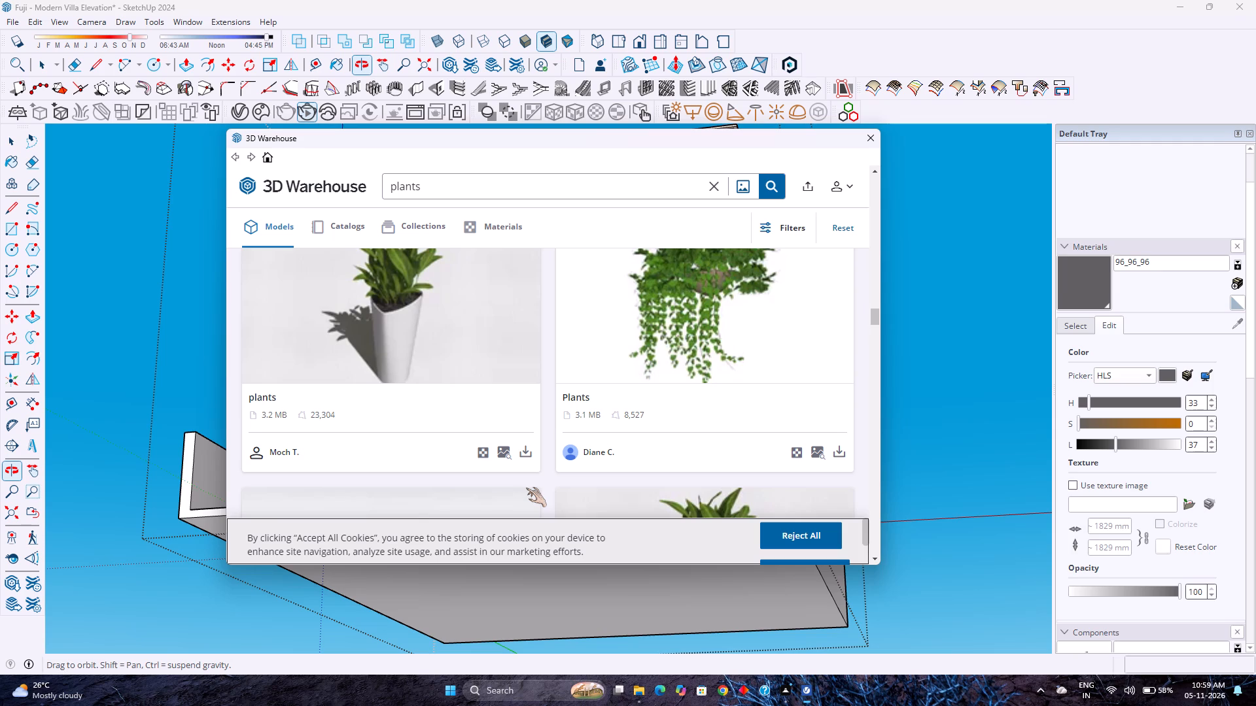
scroll(526, 488, "down", 2)
scroll(526, 488, "up", 3)
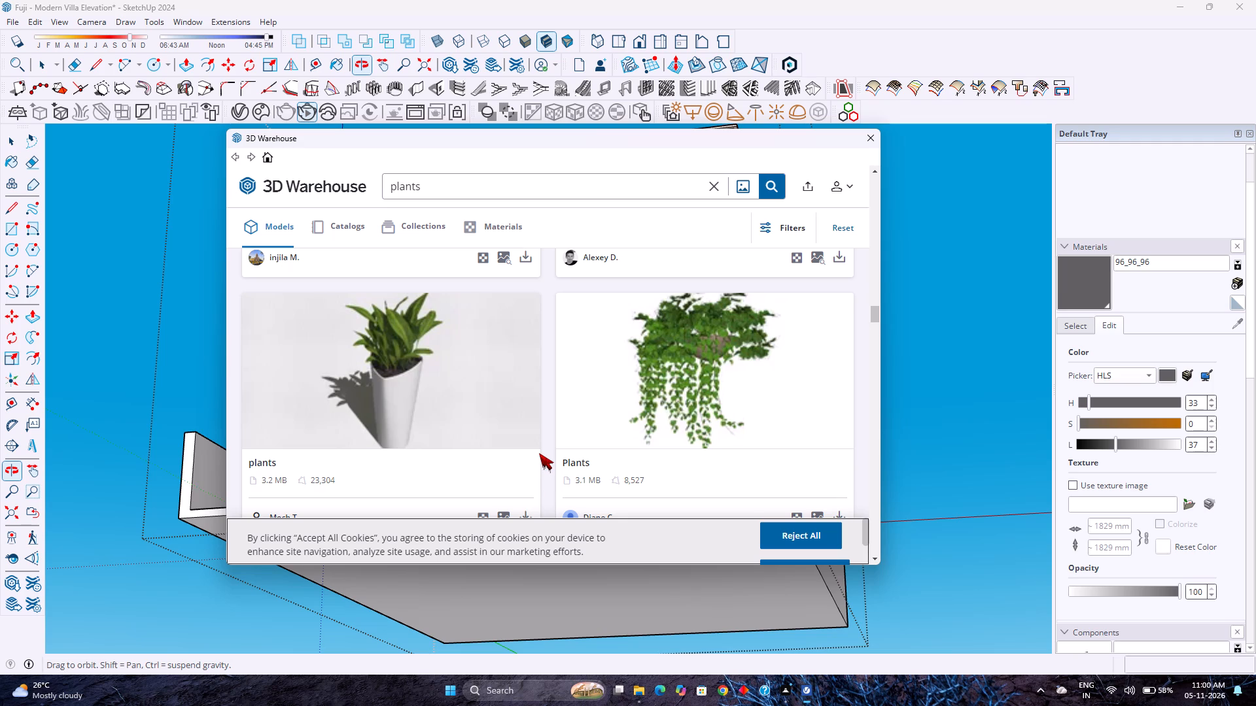
scroll(481, 371, "down", 3)
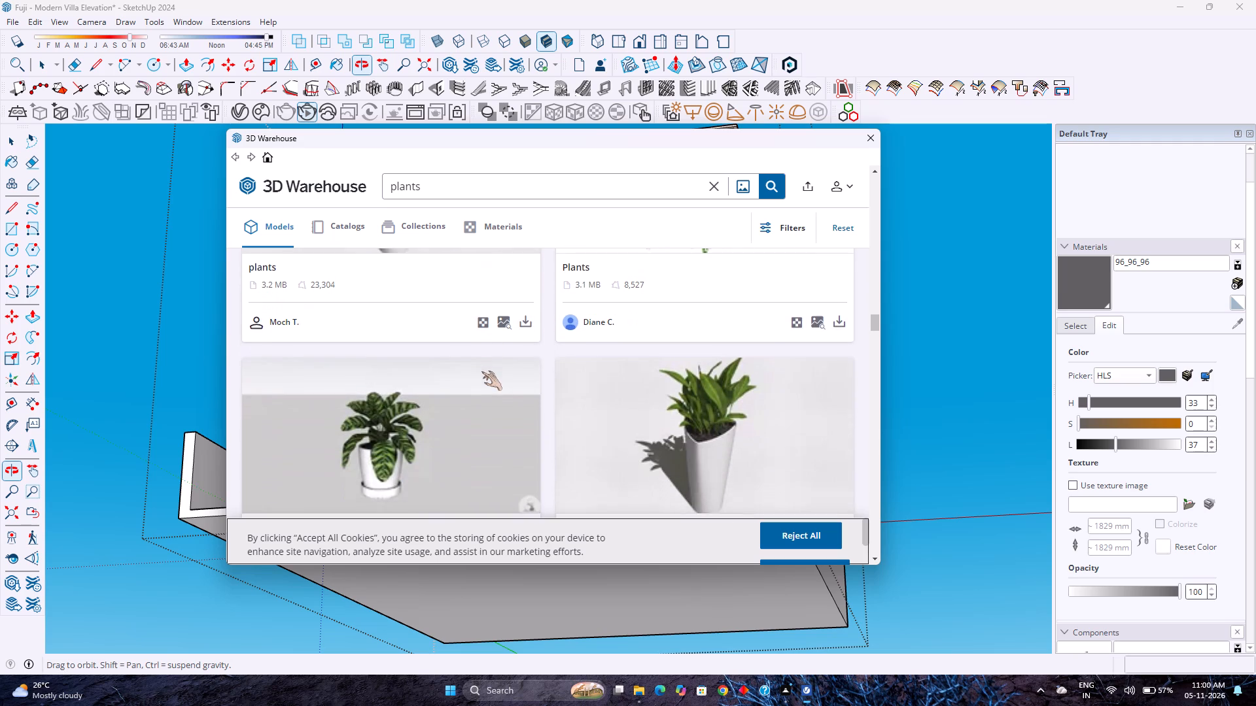
Find the 20 MB "plants" model of bamboo in dark pots and load it directly into the villa model.
scroll(481, 371, "down", 7)
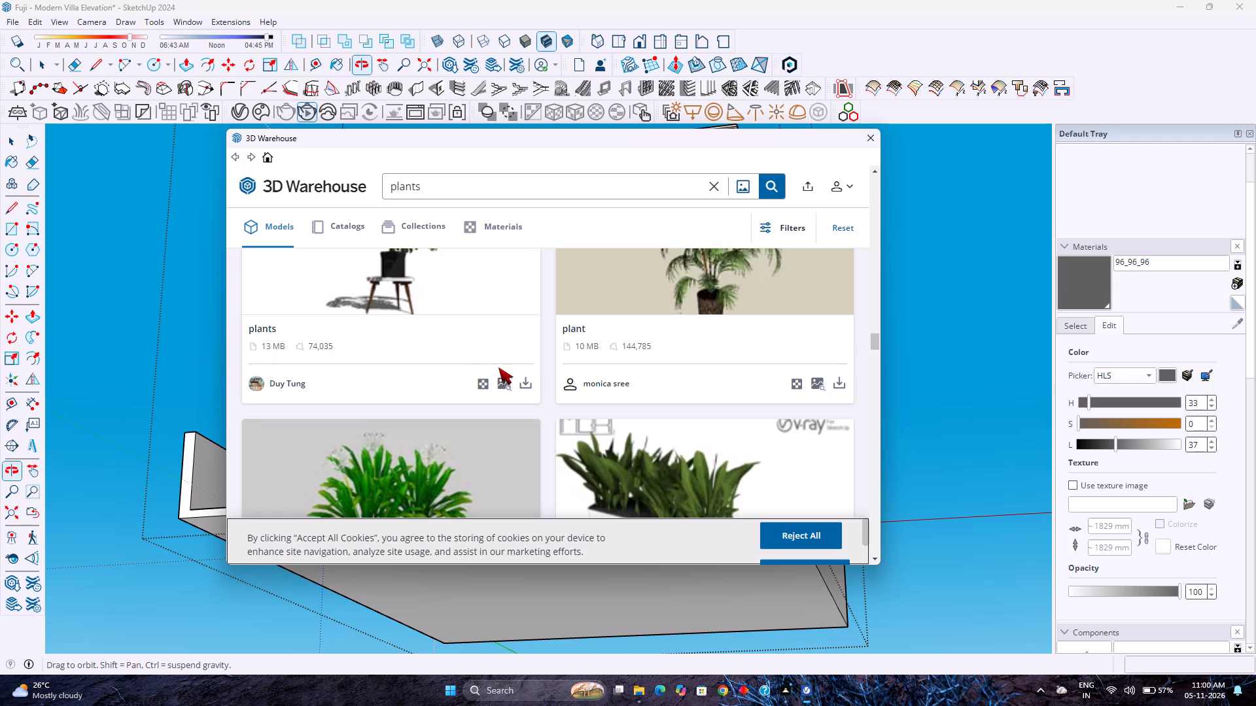
scroll(502, 361, "down", 4)
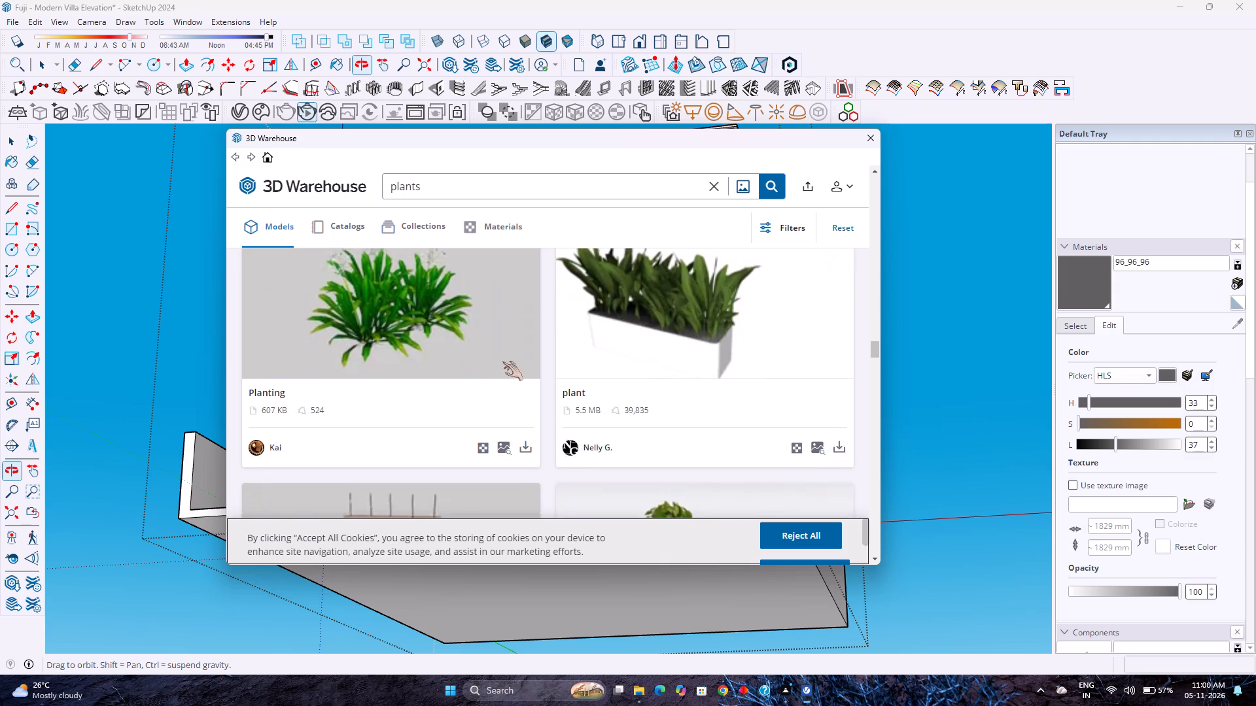
scroll(502, 361, "down", 7)
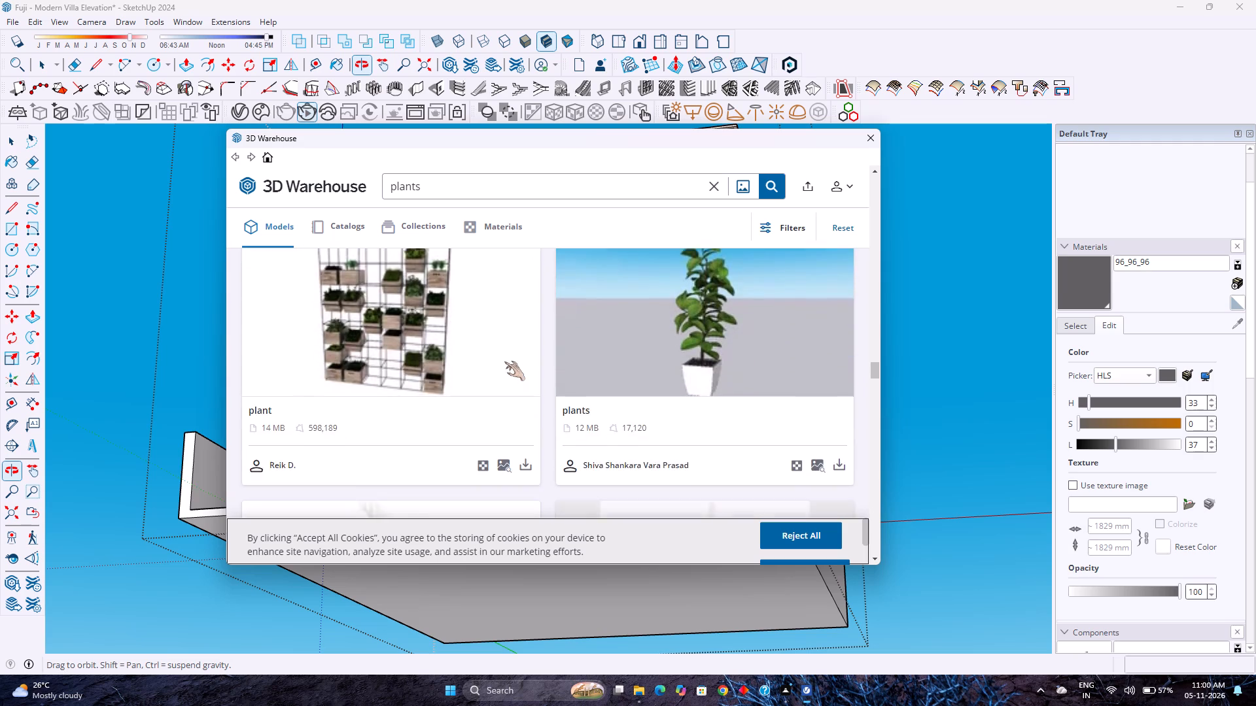
scroll(504, 361, "down", 5)
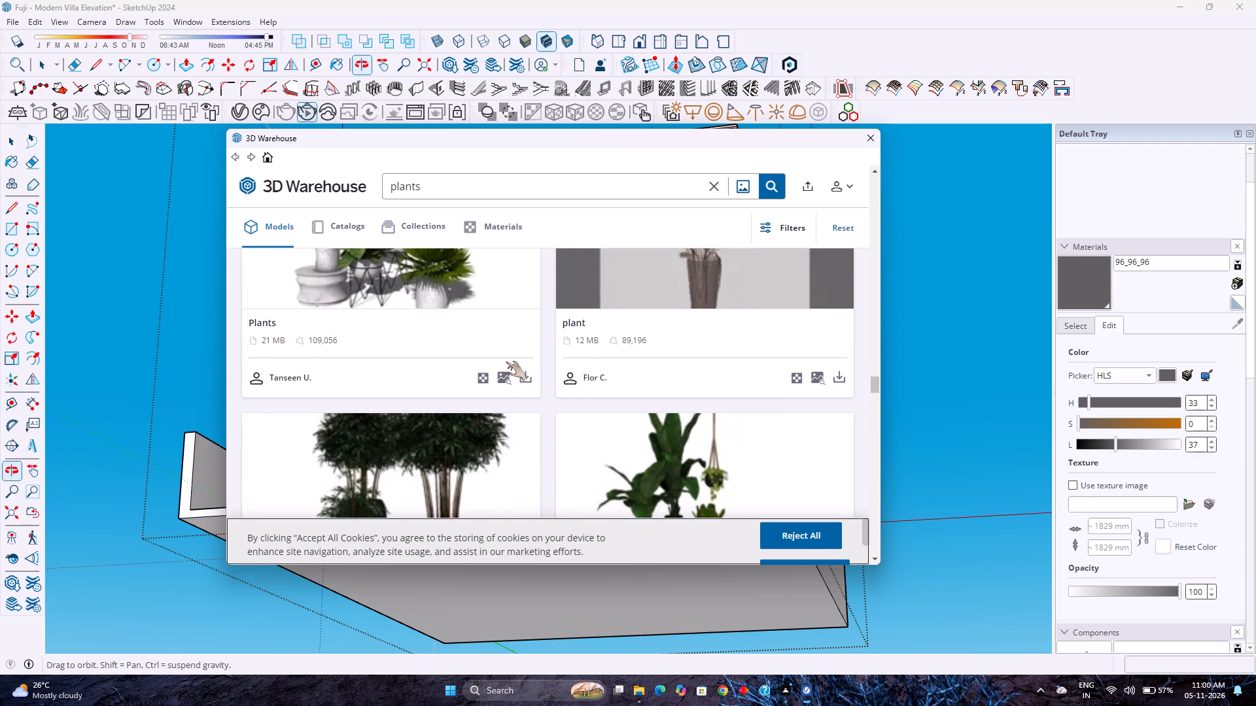
scroll(506, 361, "up", 1)
scroll(506, 361, "down", 4)
left_click(532, 446)
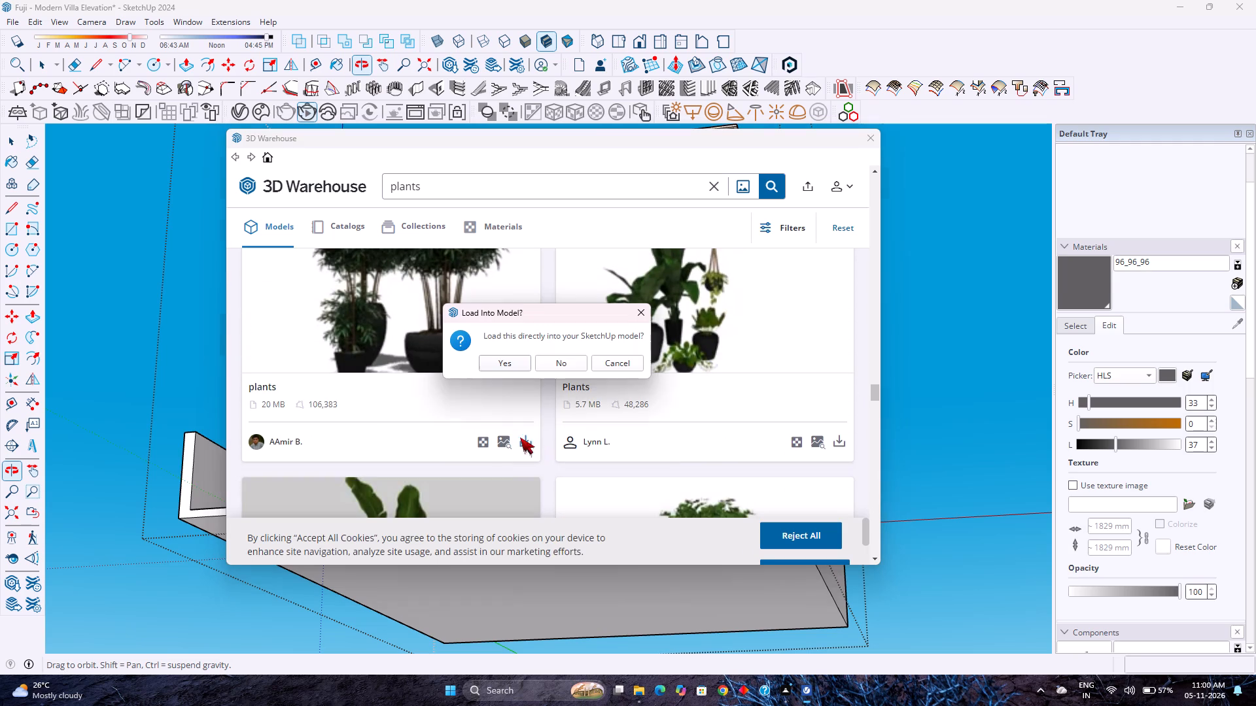
left_click(512, 367)
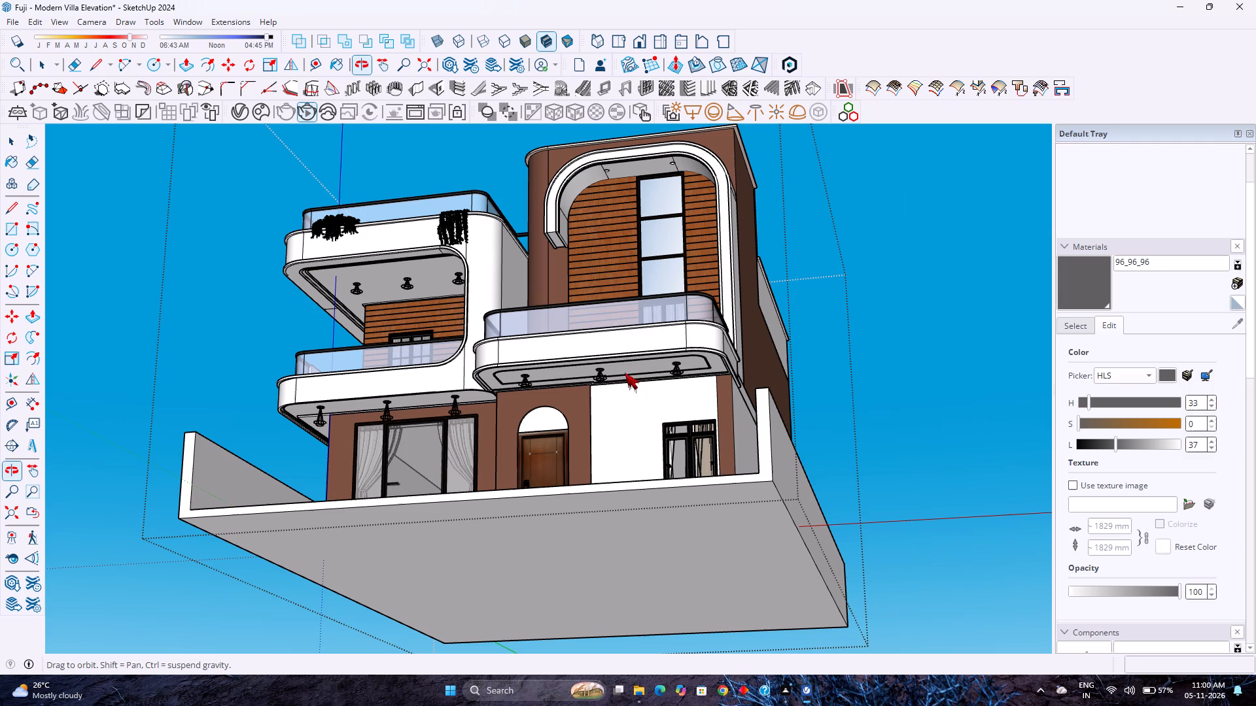
Place the potted bamboo set on the first-floor balcony above the entrance door.
scroll(621, 368, "down", 2)
scroll(618, 363, "up", 7)
scroll(616, 352, "down", 2)
scroll(616, 352, "up", 2)
scroll(613, 354, "down", 1)
scroll(613, 354, "up", 1)
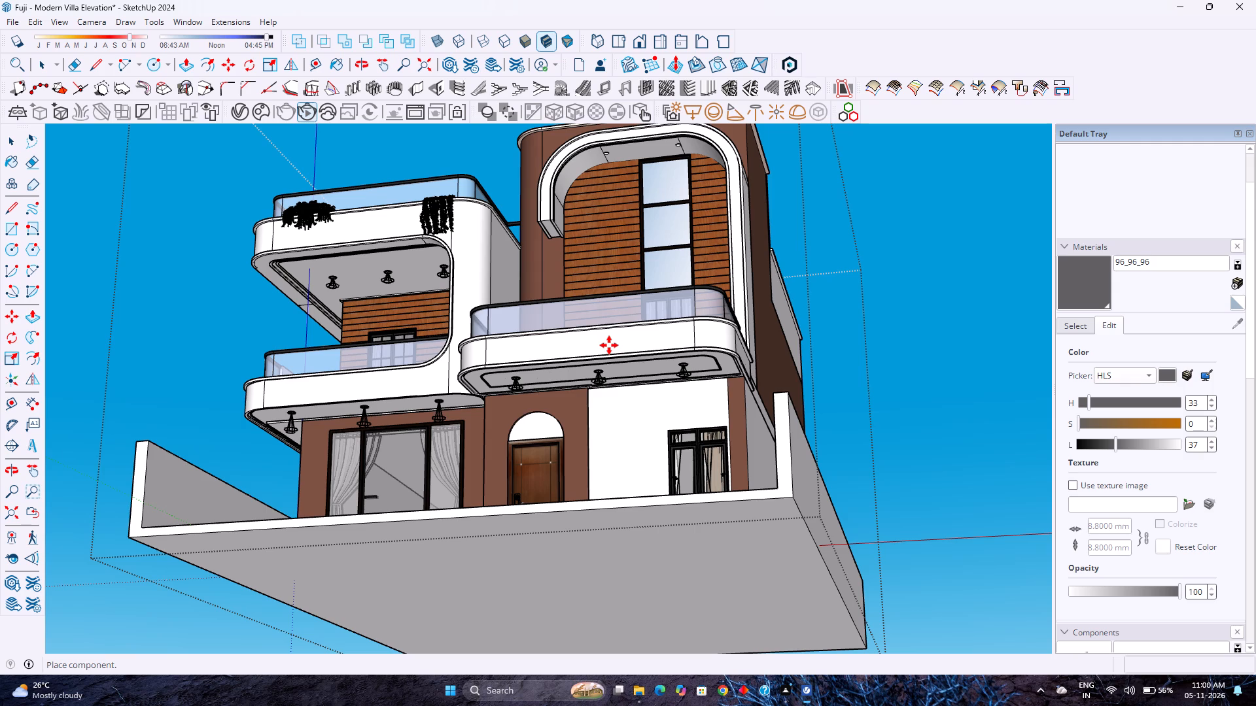
scroll(610, 344, "up", 5)
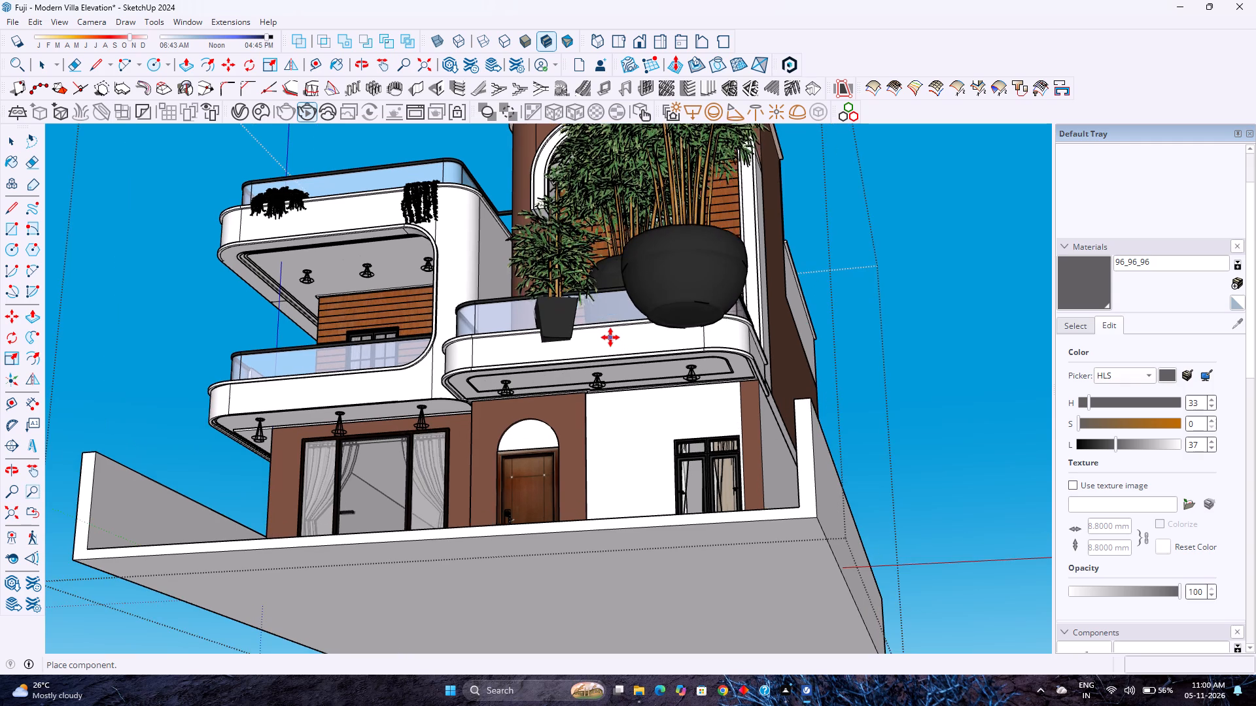
middle_click_drag(610, 337, 612, 356)
middle_click_drag(612, 356, 593, 527)
middle_click(593, 527)
scroll(596, 506, "down", 4)
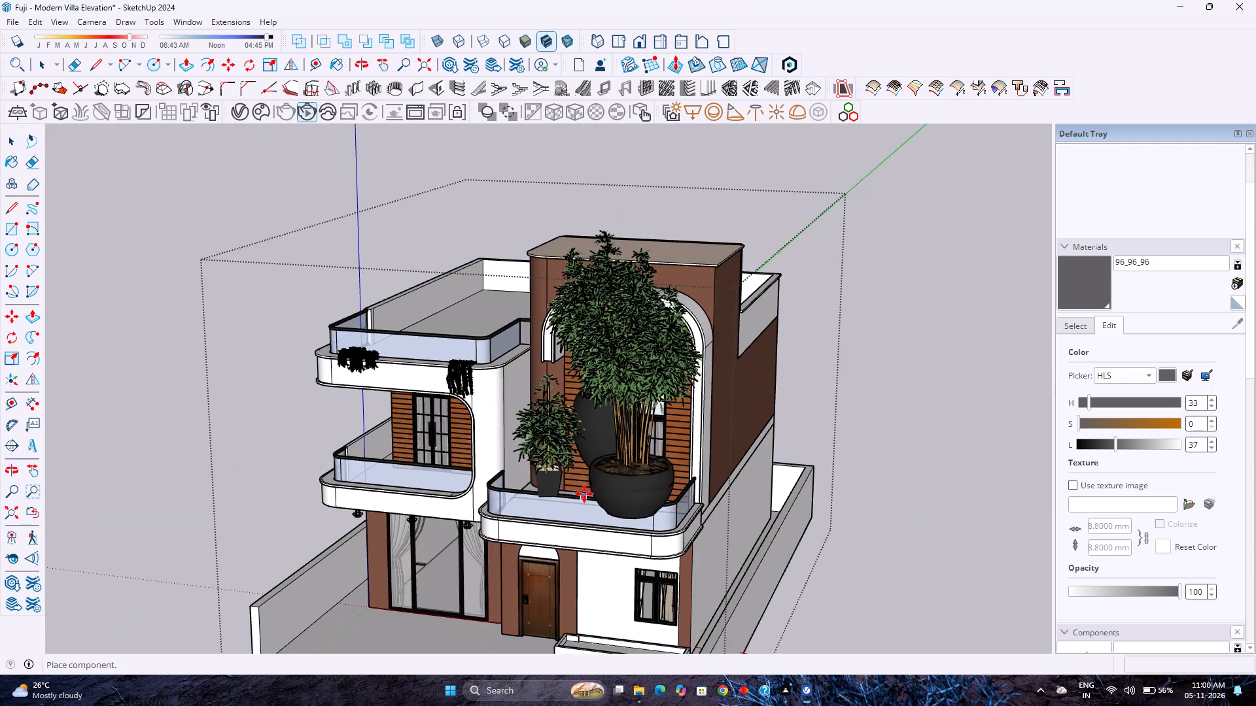
scroll(584, 494, "up", 6)
left_click(555, 513)
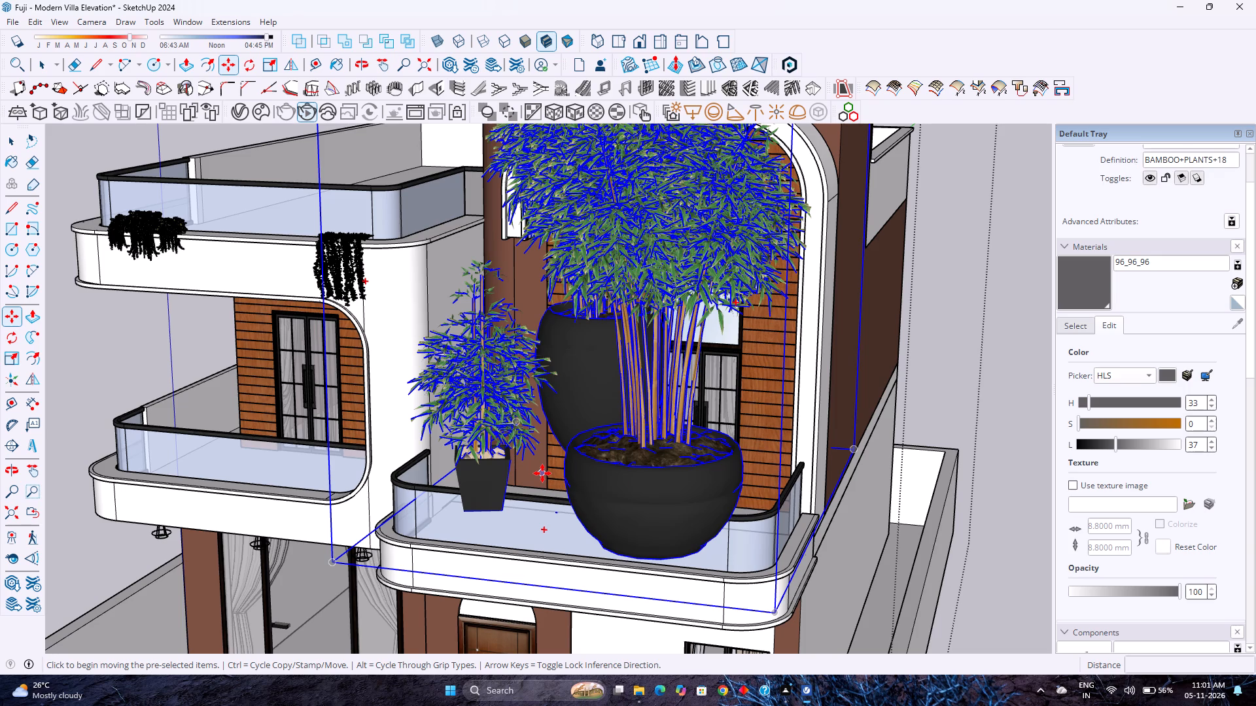
Open the placed bamboo component for editing and select the foliage group of the tall rear bamboo.
scroll(546, 473, "down", 3)
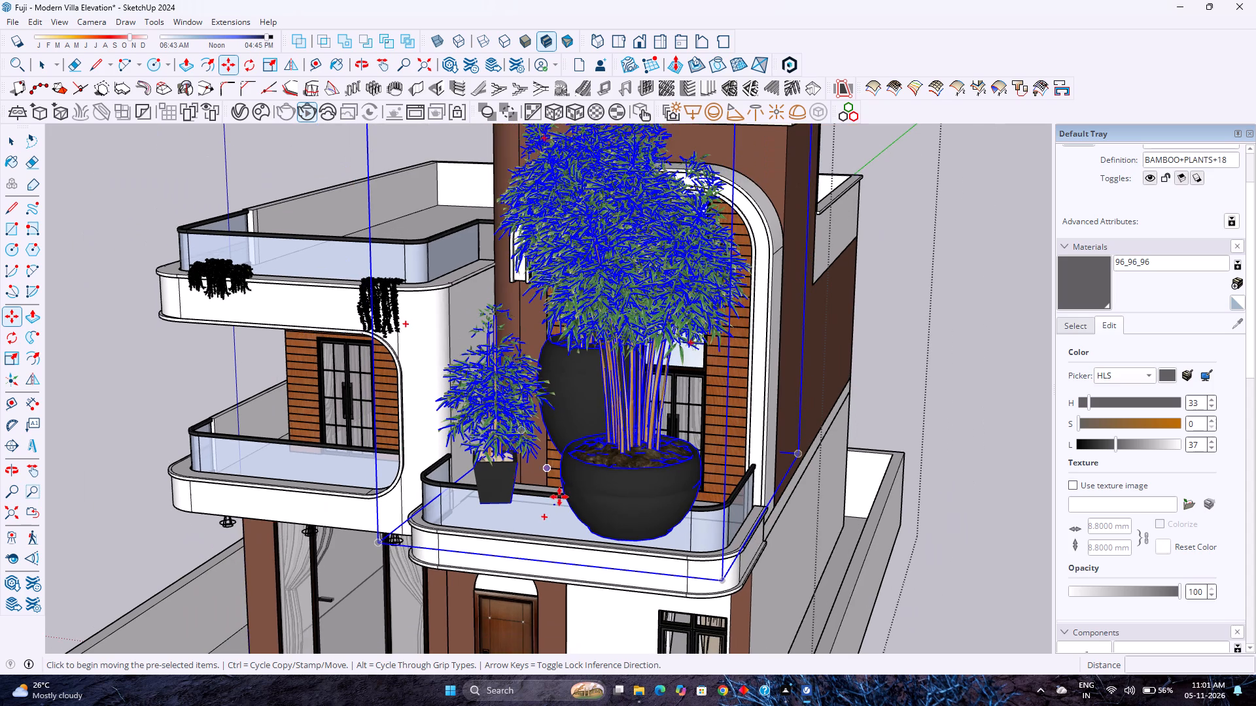
key("space")
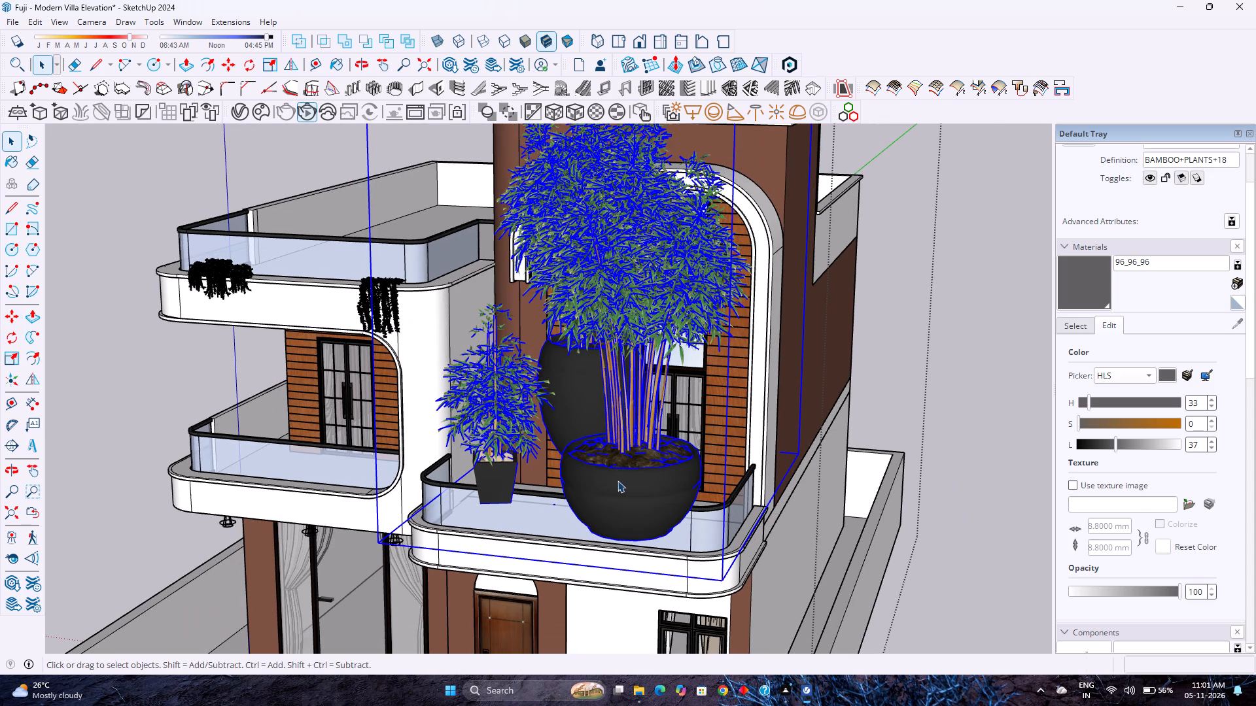
left_click(618, 480)
left_click(618, 480)
scroll(618, 480, "down", 1)
middle_click_drag(618, 480, 679, 515)
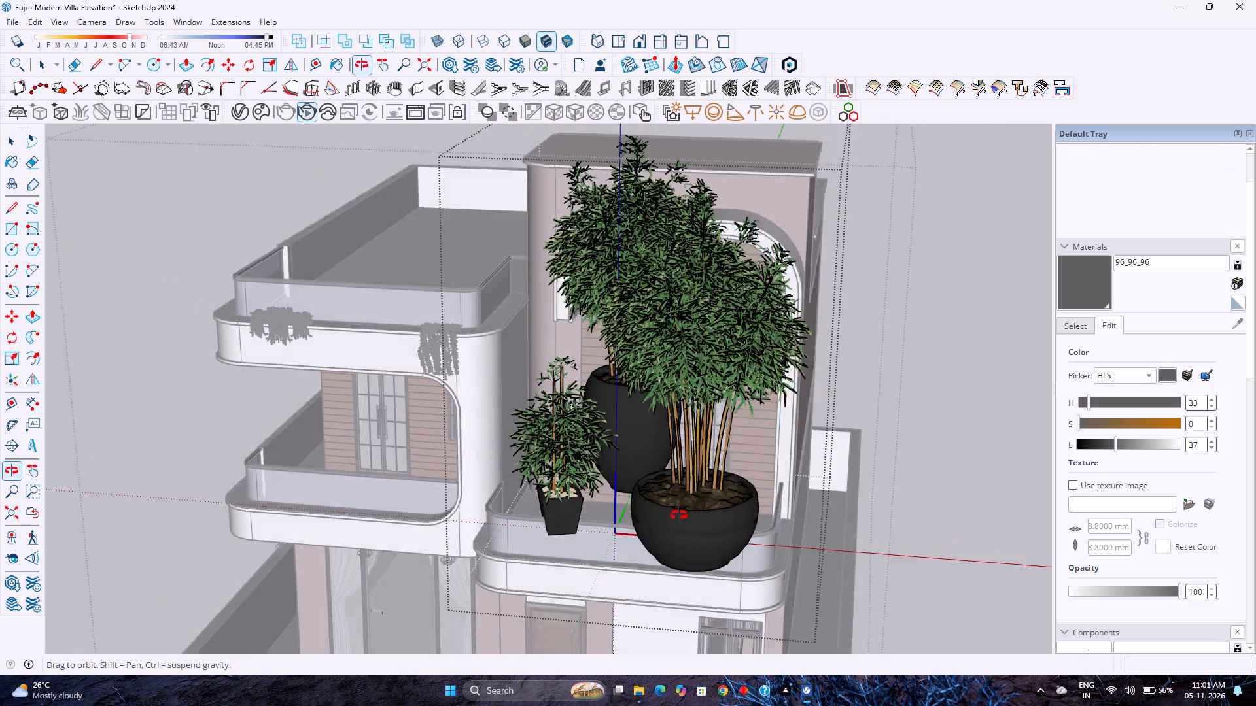
middle_click_drag(679, 515, 737, 523)
middle_click(737, 523)
left_click(708, 412)
scroll(734, 407, "up", 2)
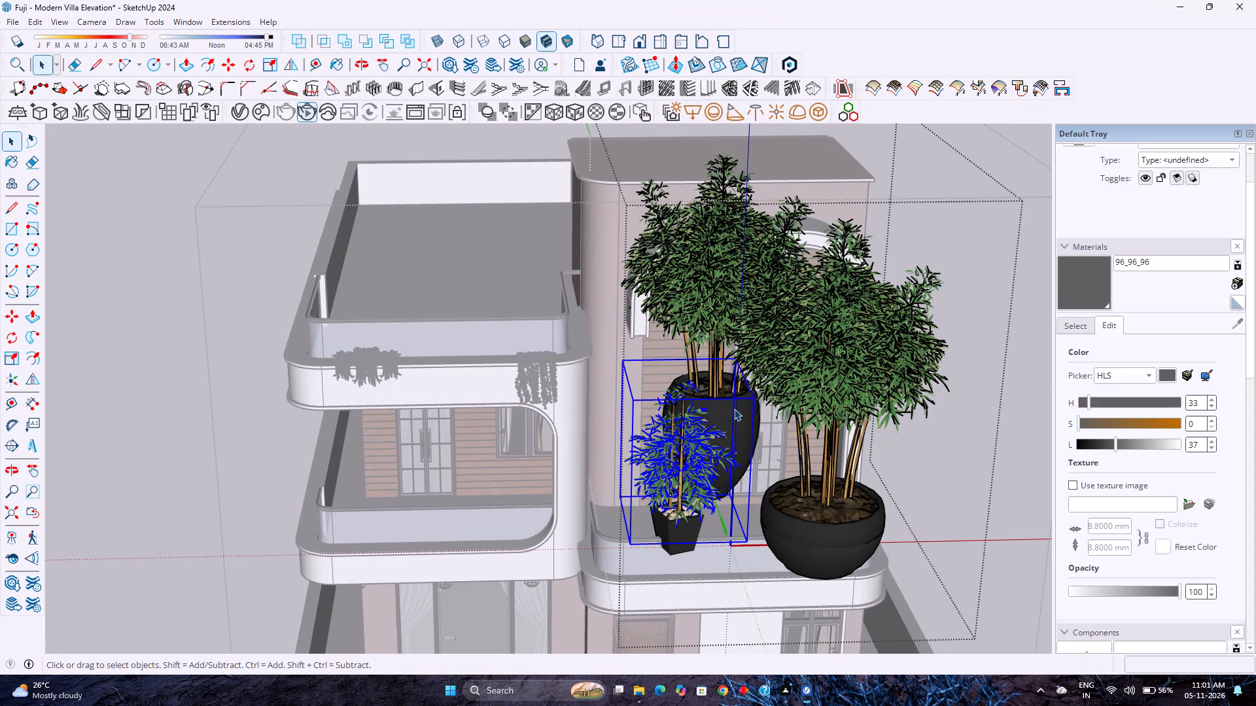
left_click(693, 271)
right_click(693, 271)
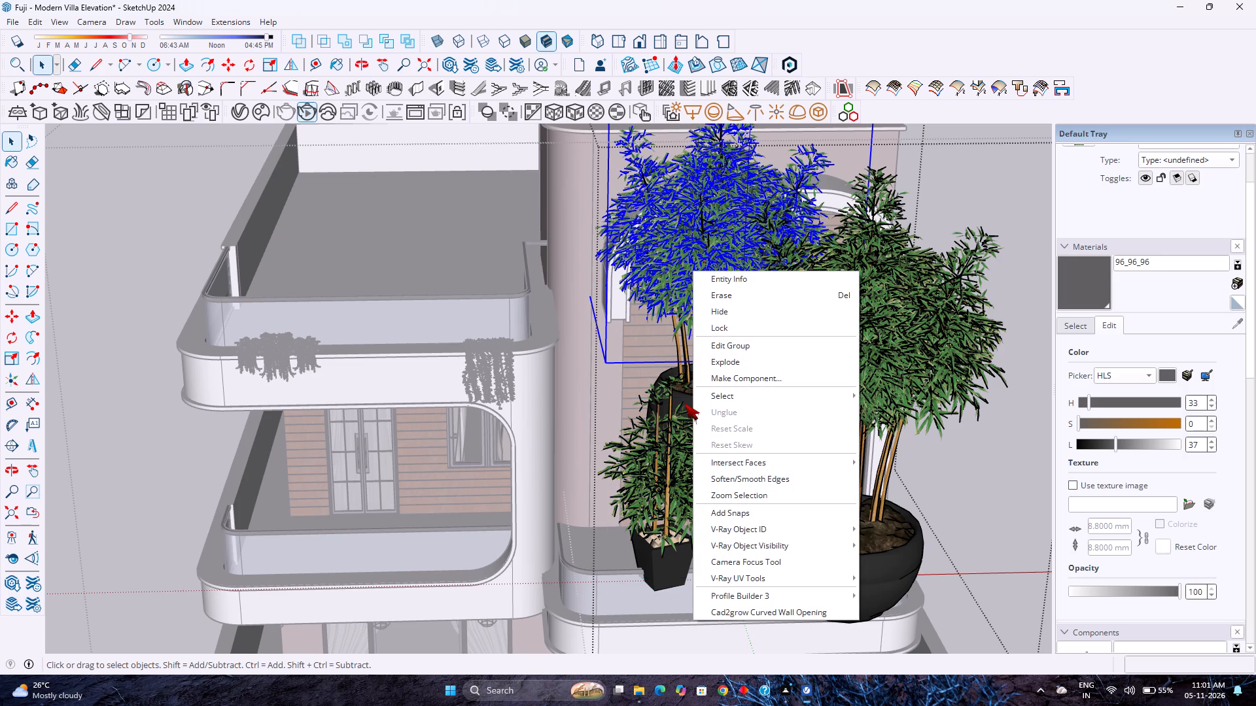
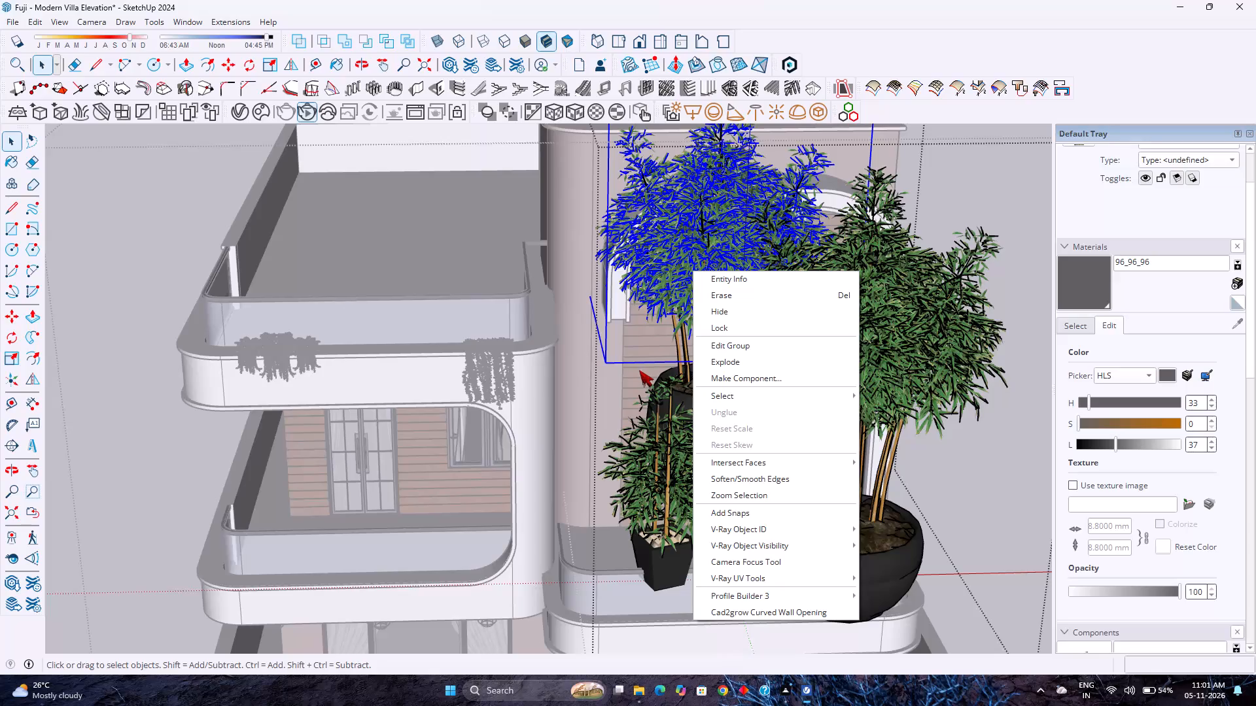
Combine the tall rear bamboo's foliage, stems, soil and tapered dark pot into one group inside the component.
scroll(639, 370, "down", 2)
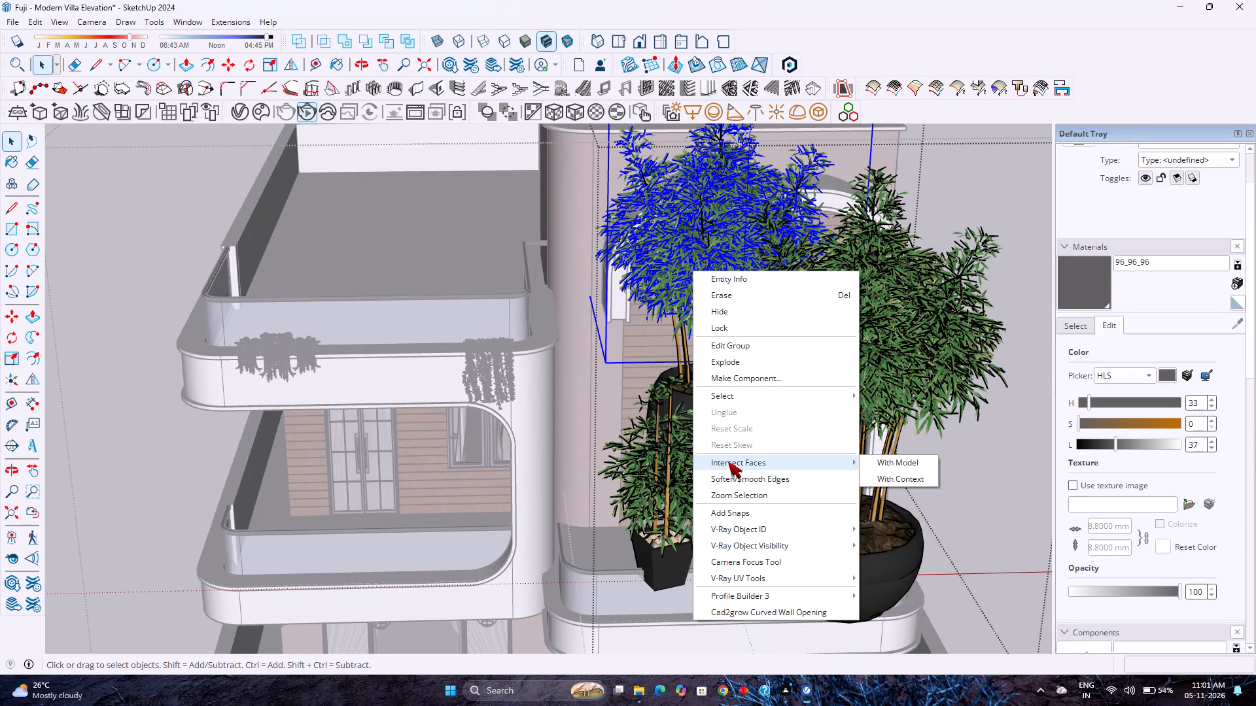
key("space")
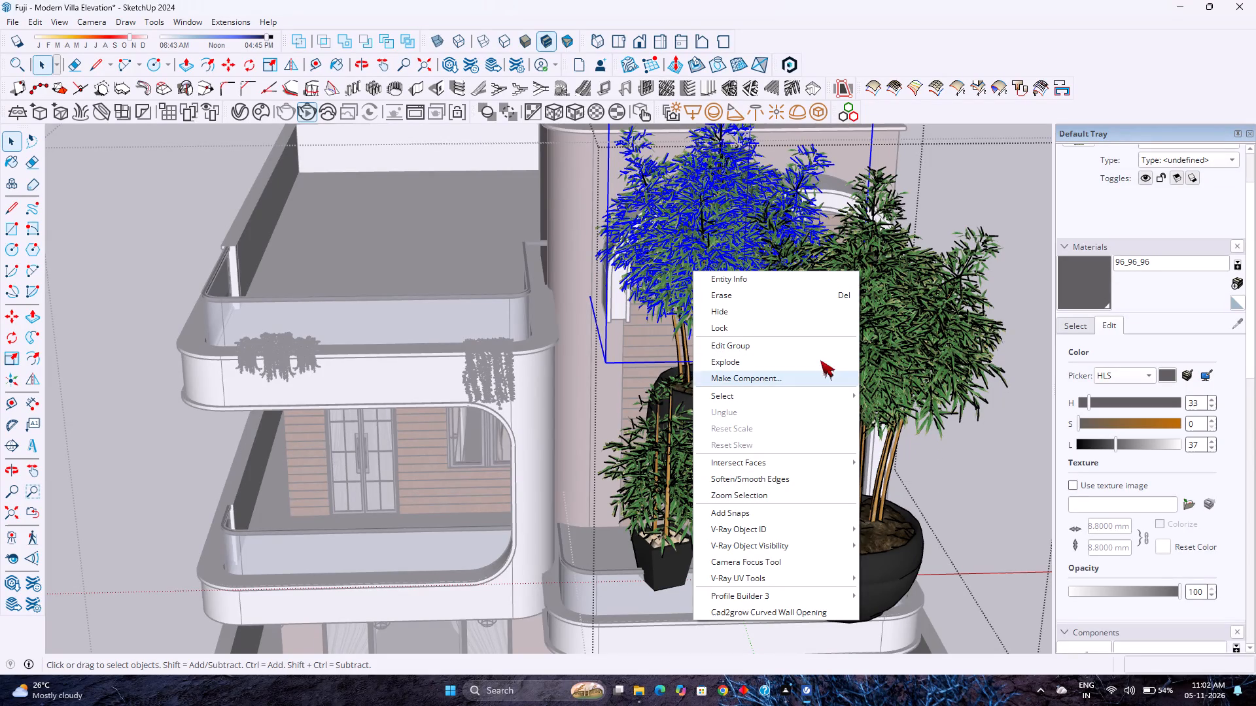
left_click(967, 247)
left_click(686, 280)
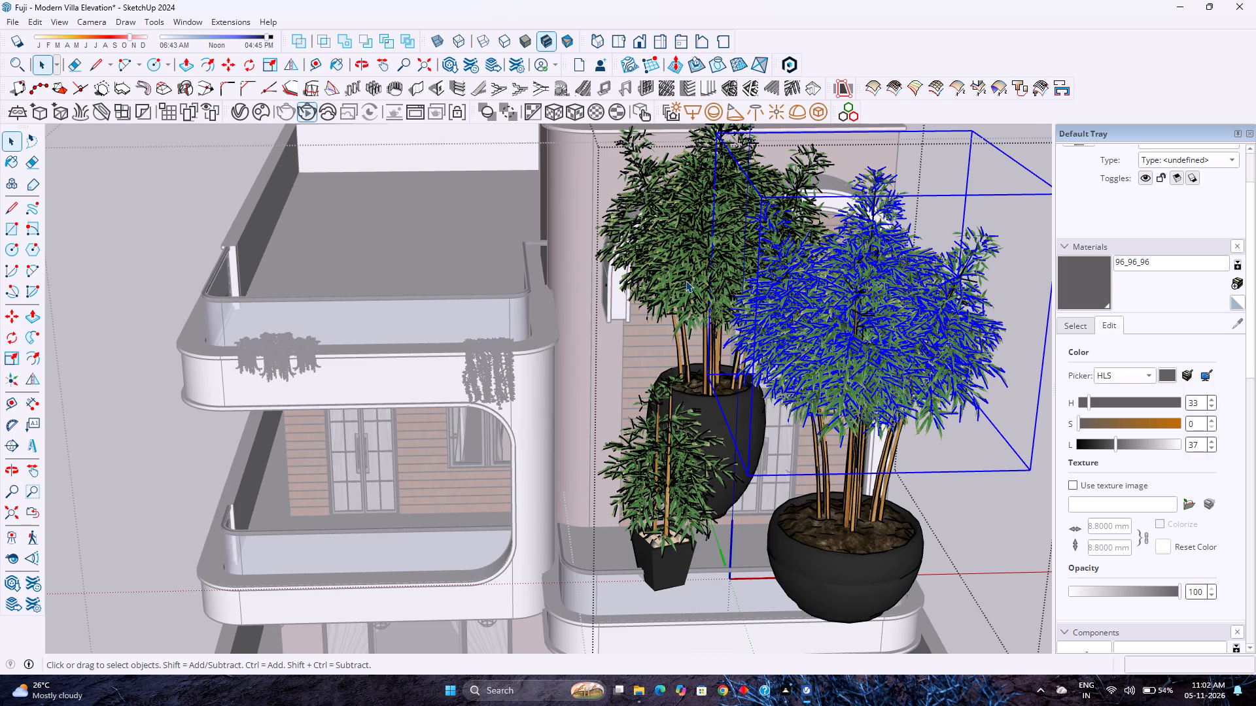
left_click(706, 379, "ctrl")
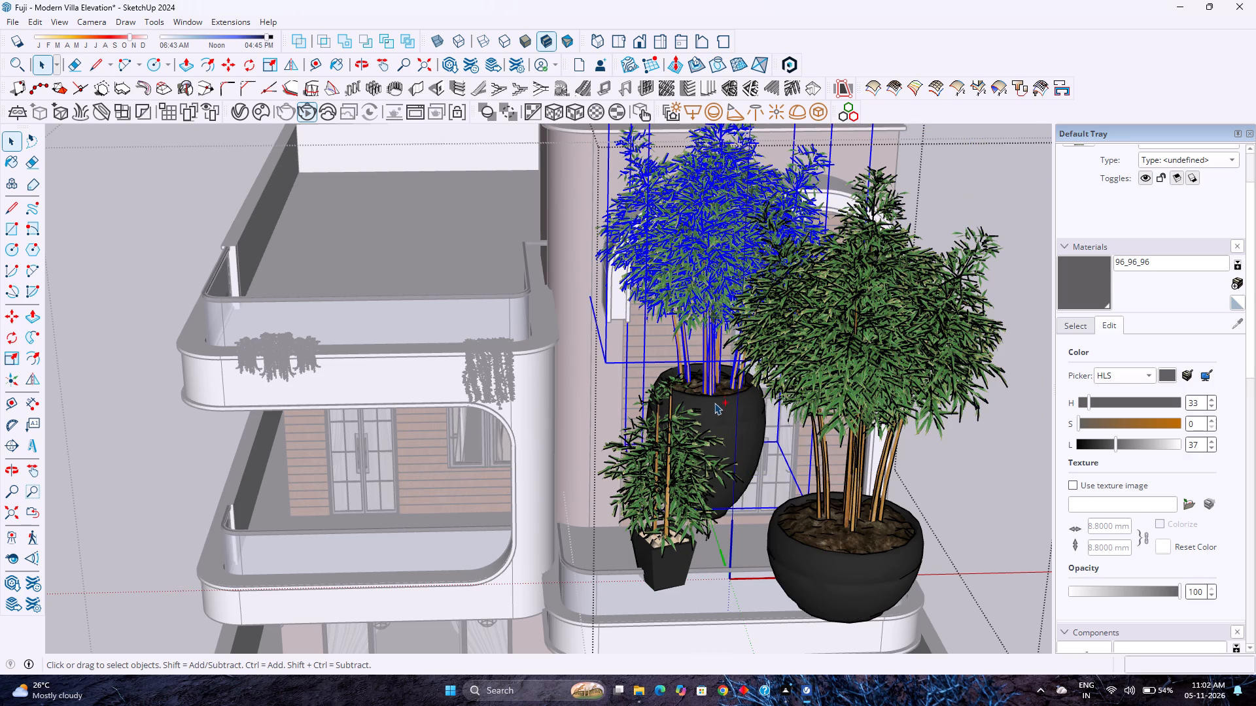
left_click(716, 407, "ctrl")
scroll(726, 422, "up", 3)
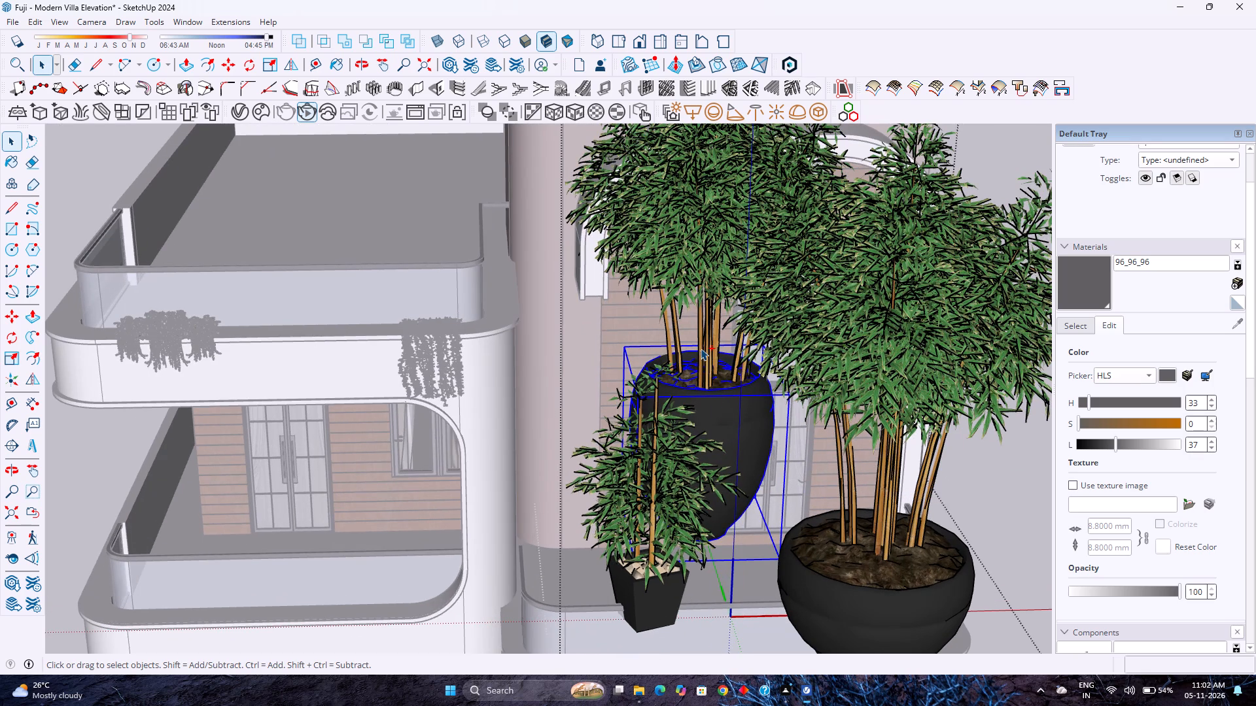
left_click(702, 348, "ctrl")
left_click(597, 211, "ctrl")
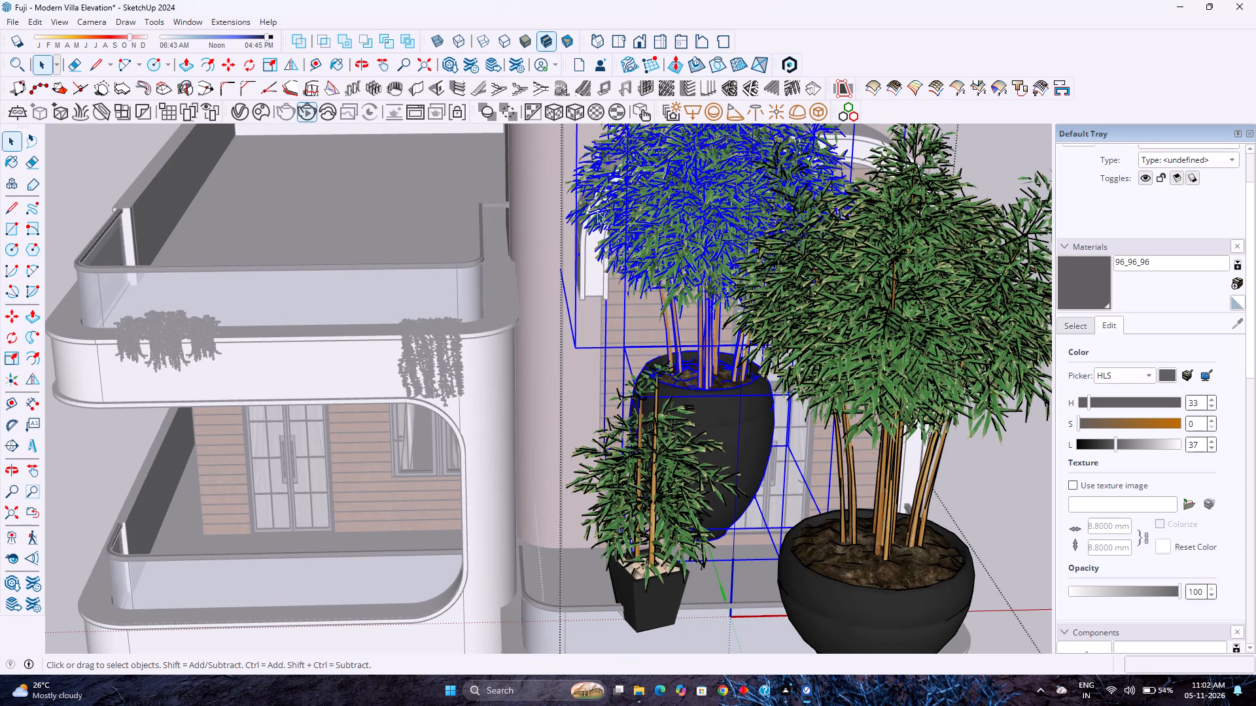
right_click(597, 211)
left_click(661, 358)
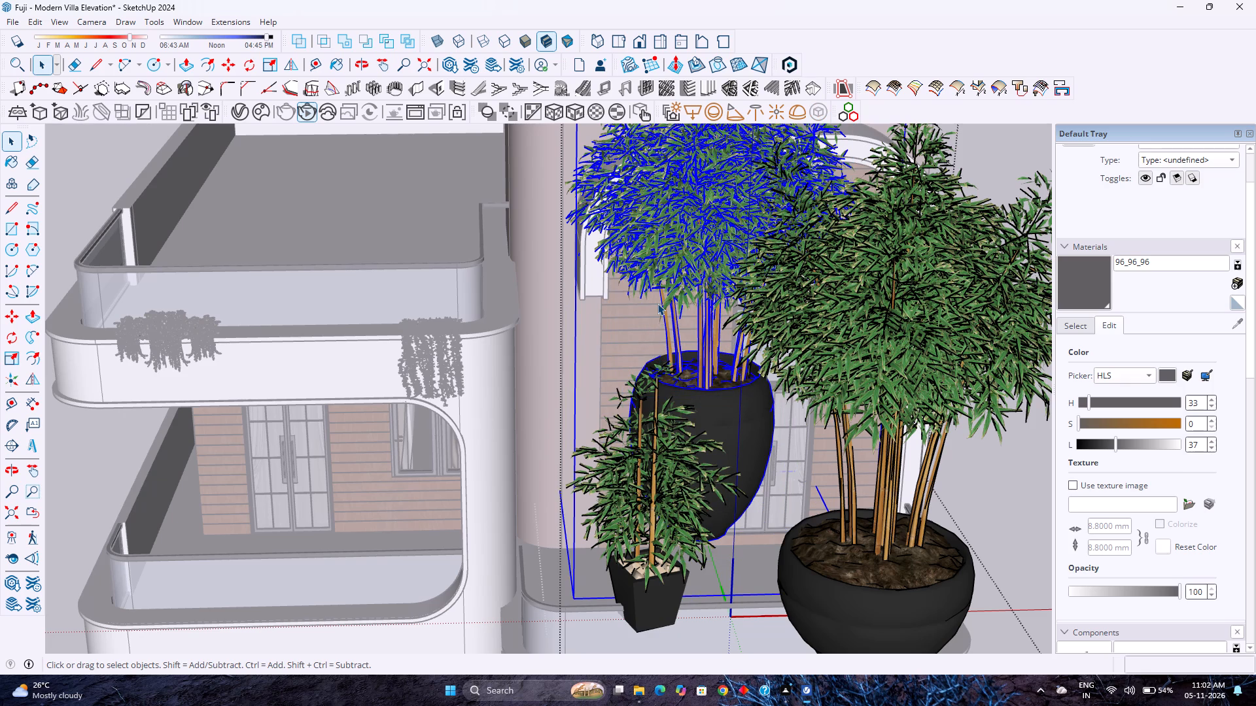
Select the grouped rear bamboo, invert the selection and delete the small square-potted bamboo and the large round-potted bamboo.
right_click(657, 303)
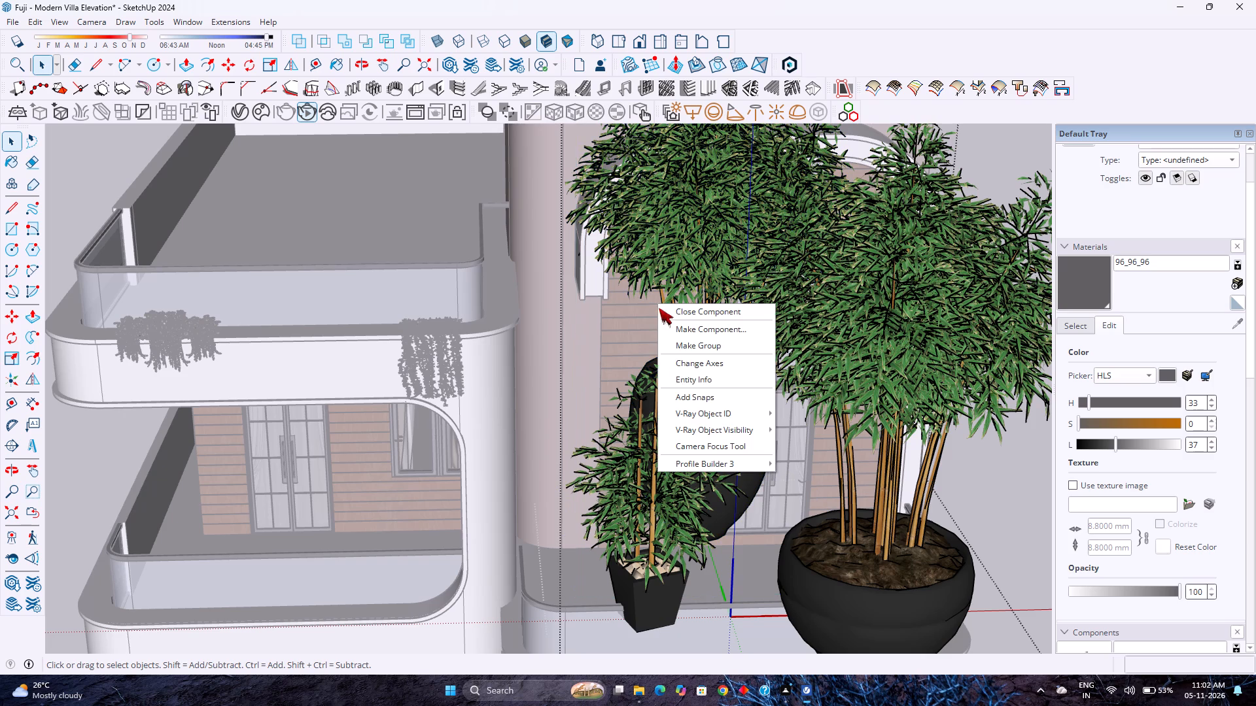
left_click(676, 221)
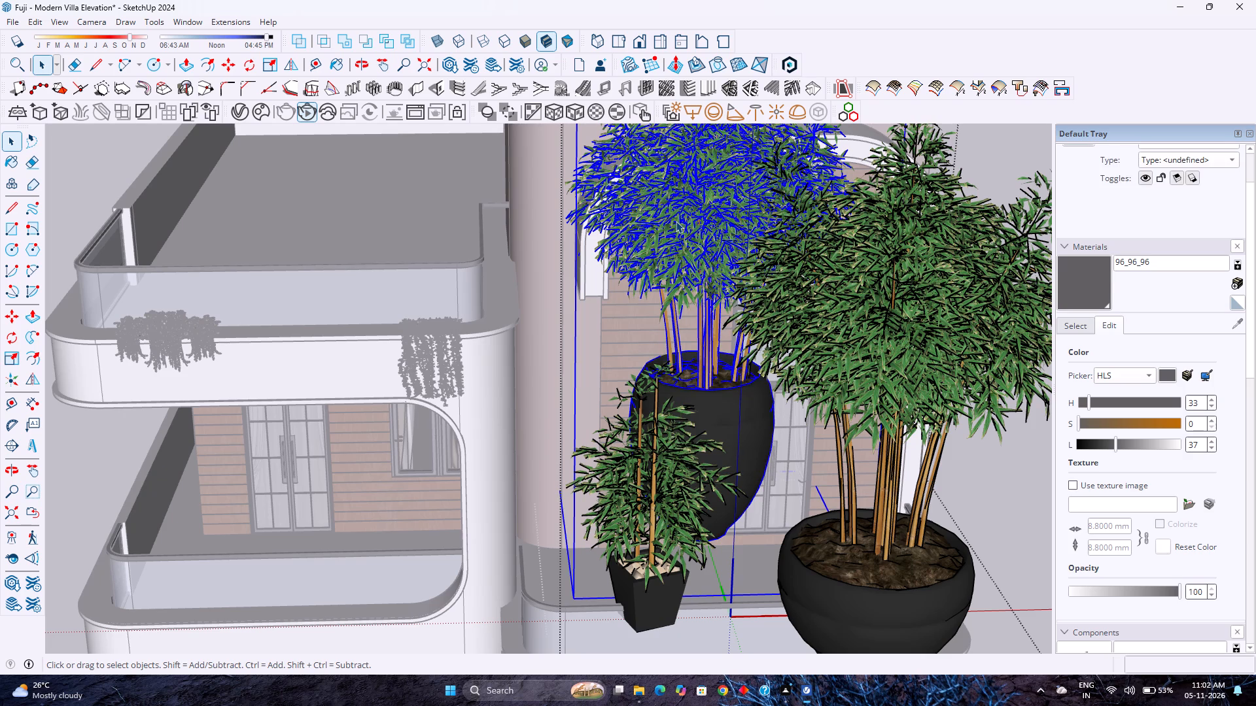
right_click(676, 221)
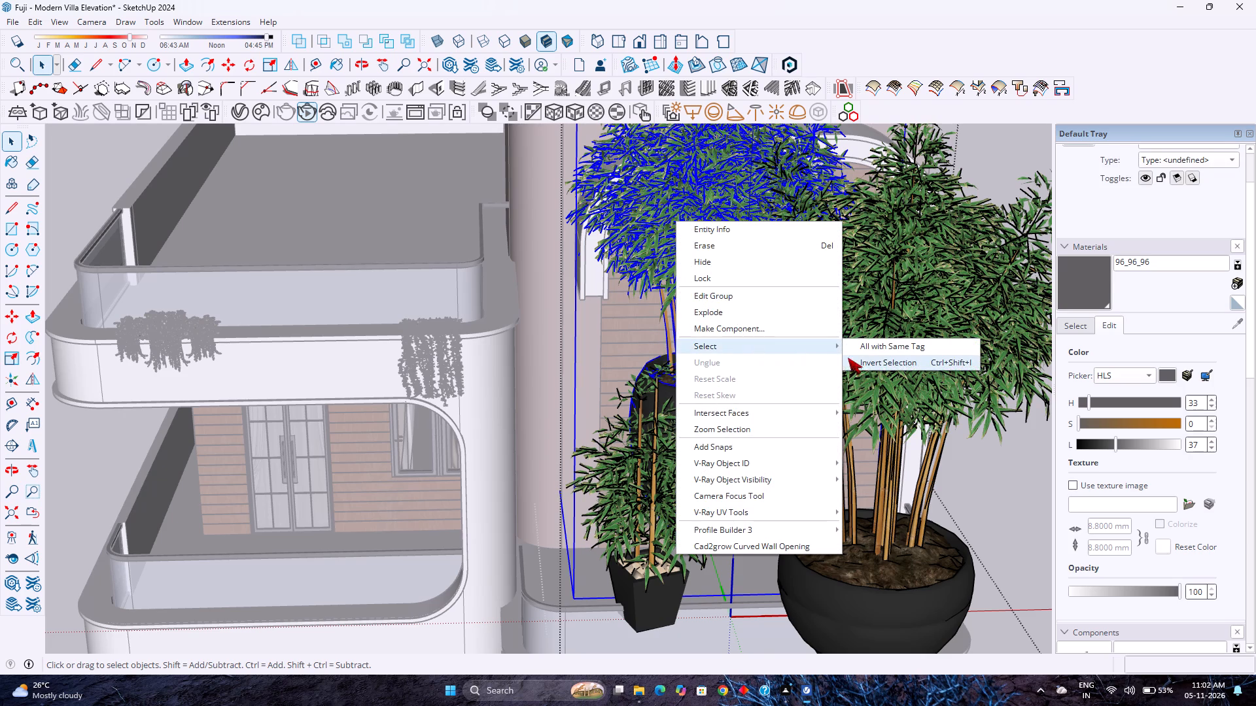
left_click(857, 362)
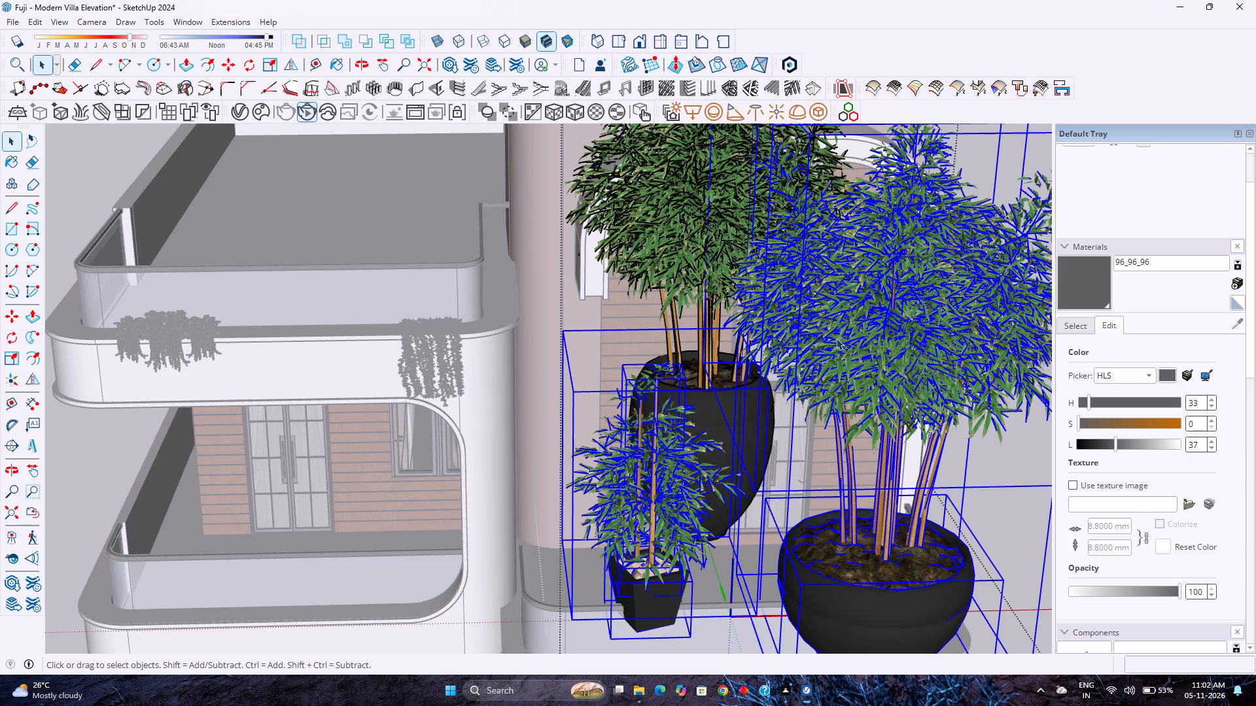
key("Delete")
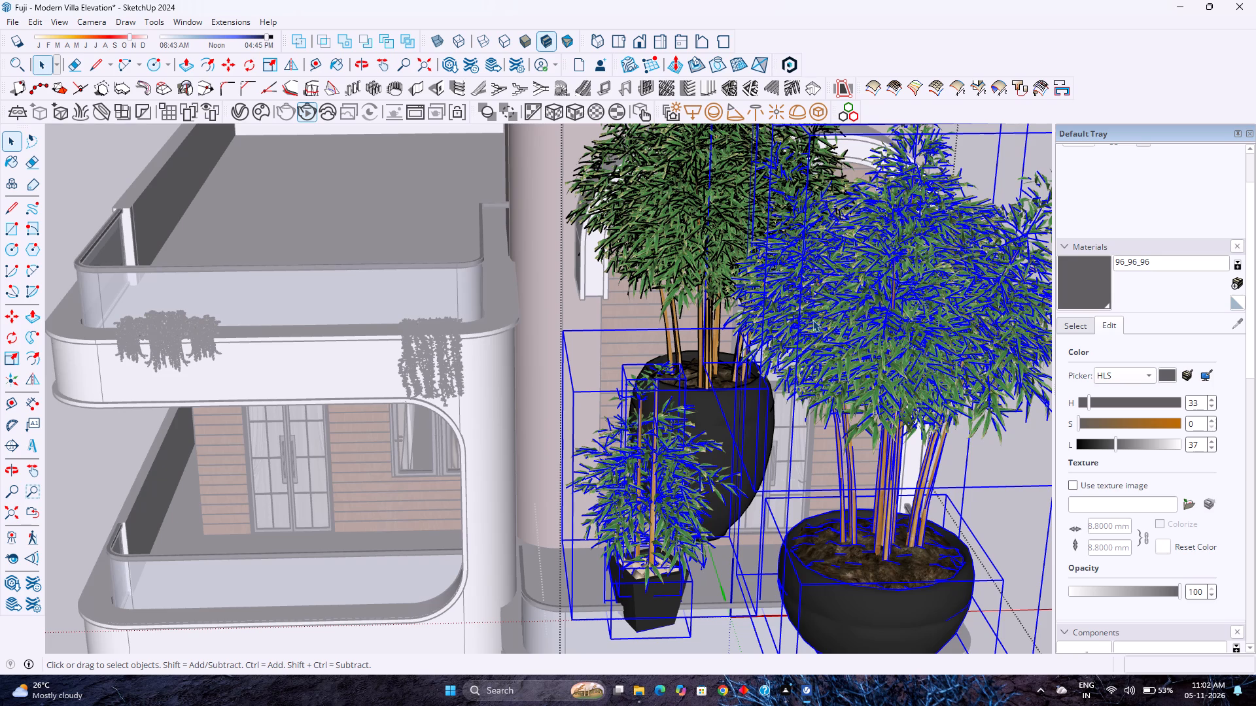
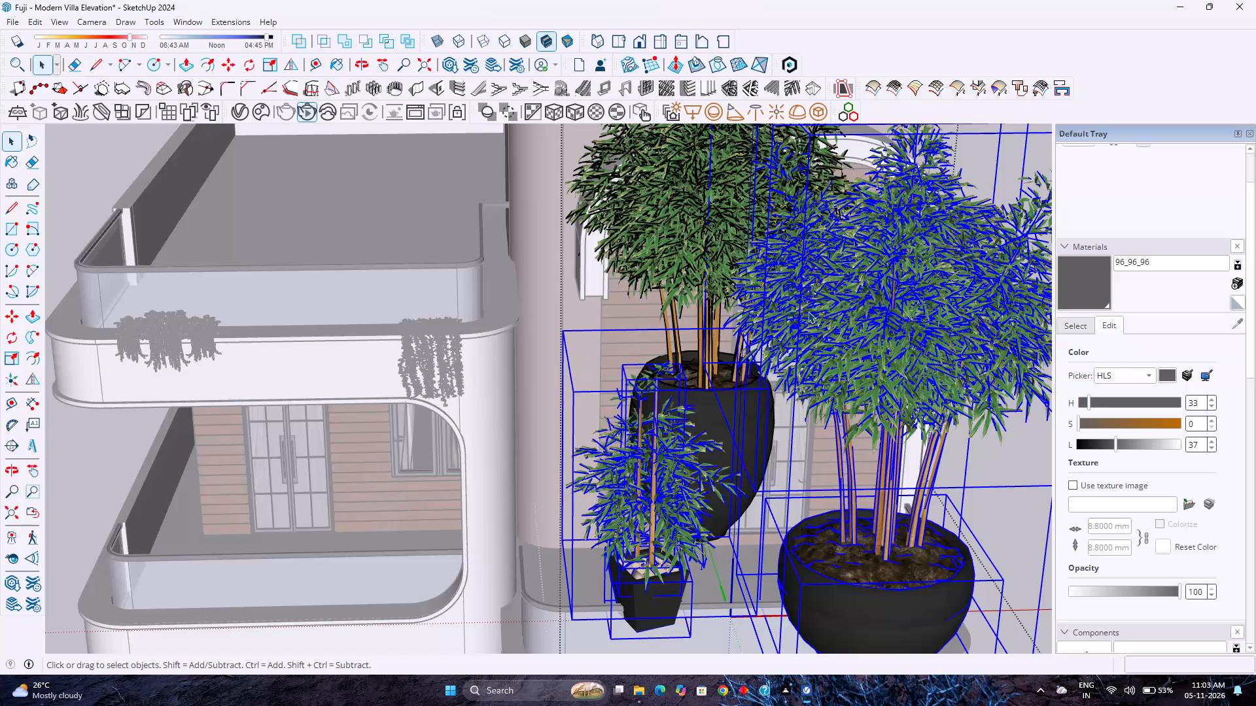
Examine the remaining potted bamboo's size and position against the villa's balconies and facade.
scroll(808, 311, "down", 1)
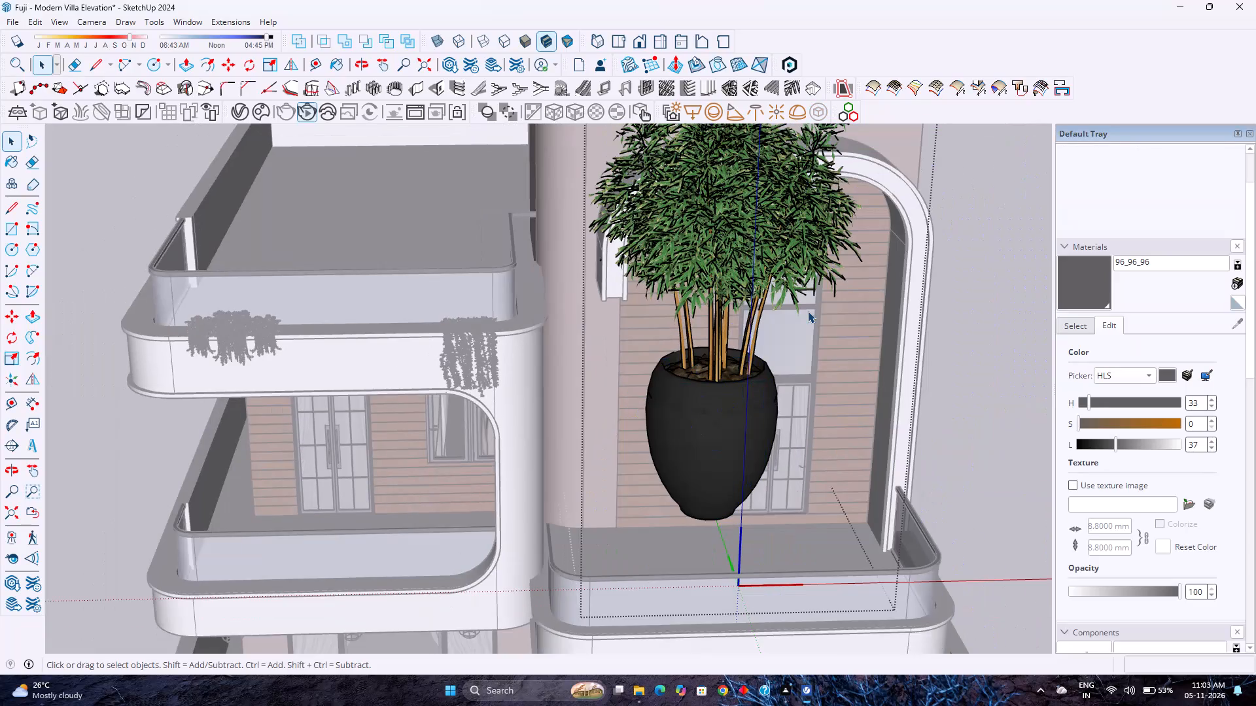
scroll(808, 311, "down", 3)
scroll(808, 311, "up", 3)
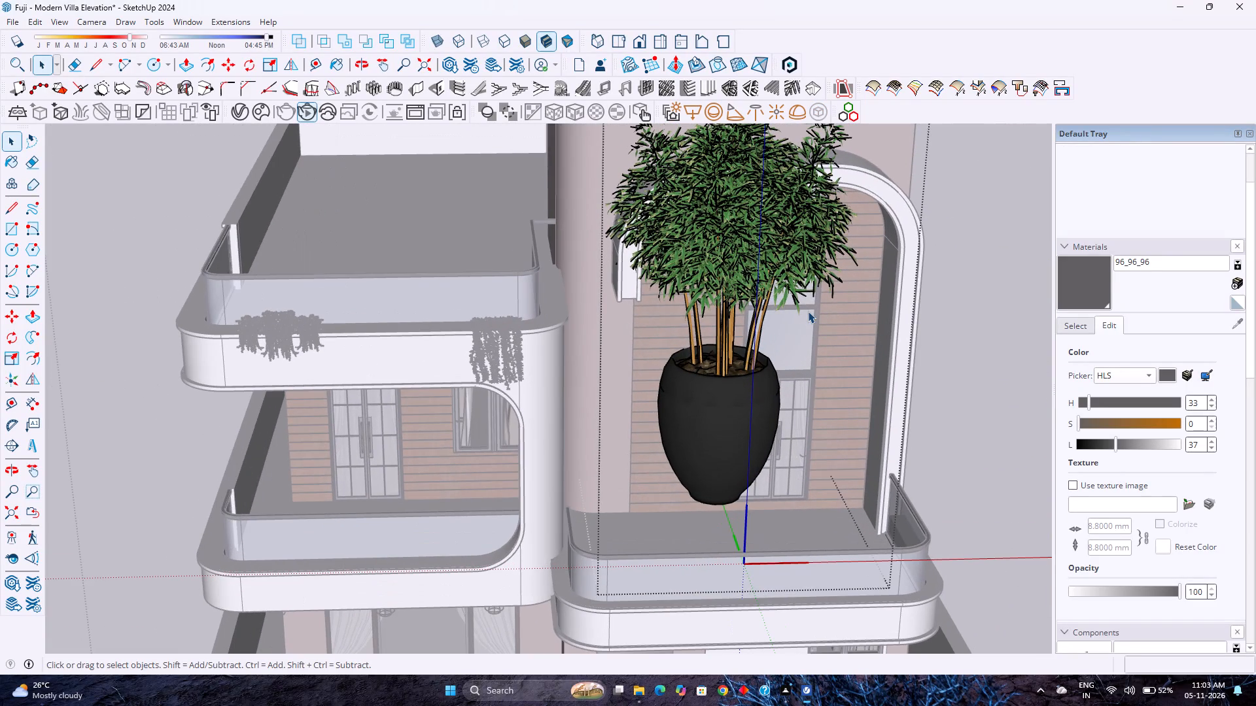
scroll(808, 311, "down", 1)
scroll(808, 311, "up", 1)
scroll(808, 311, "down", 2)
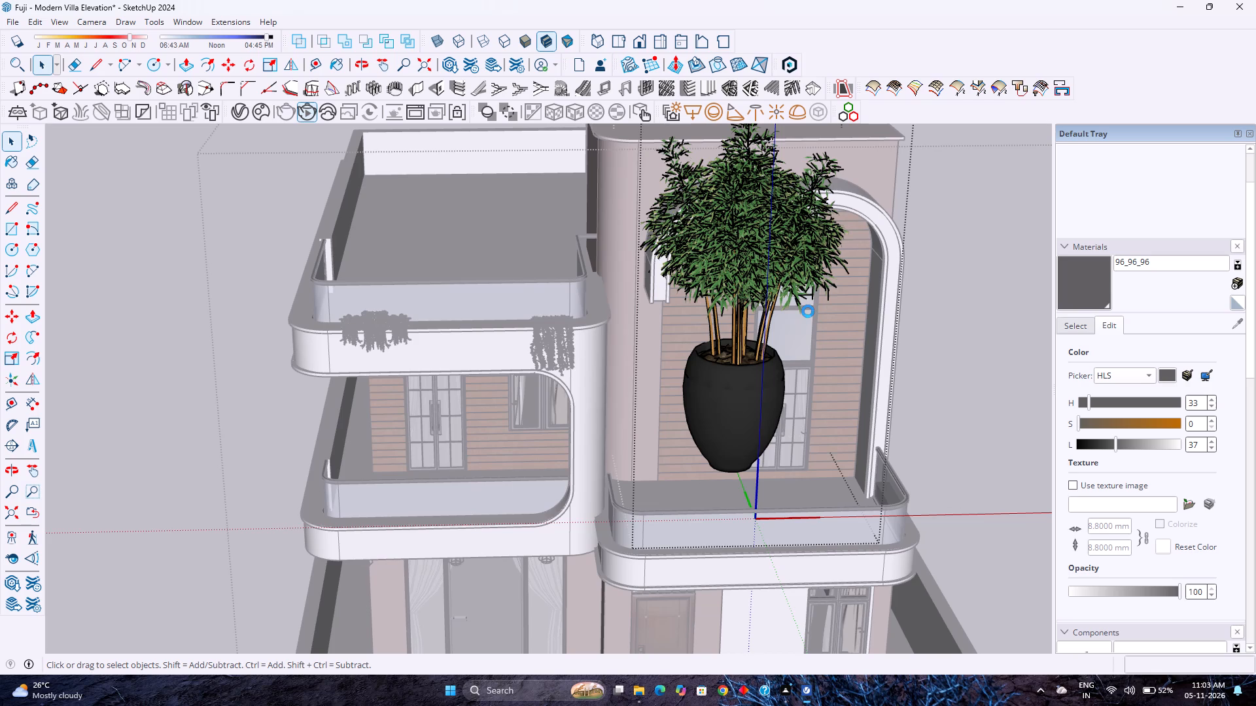
scroll(808, 311, "down", 3)
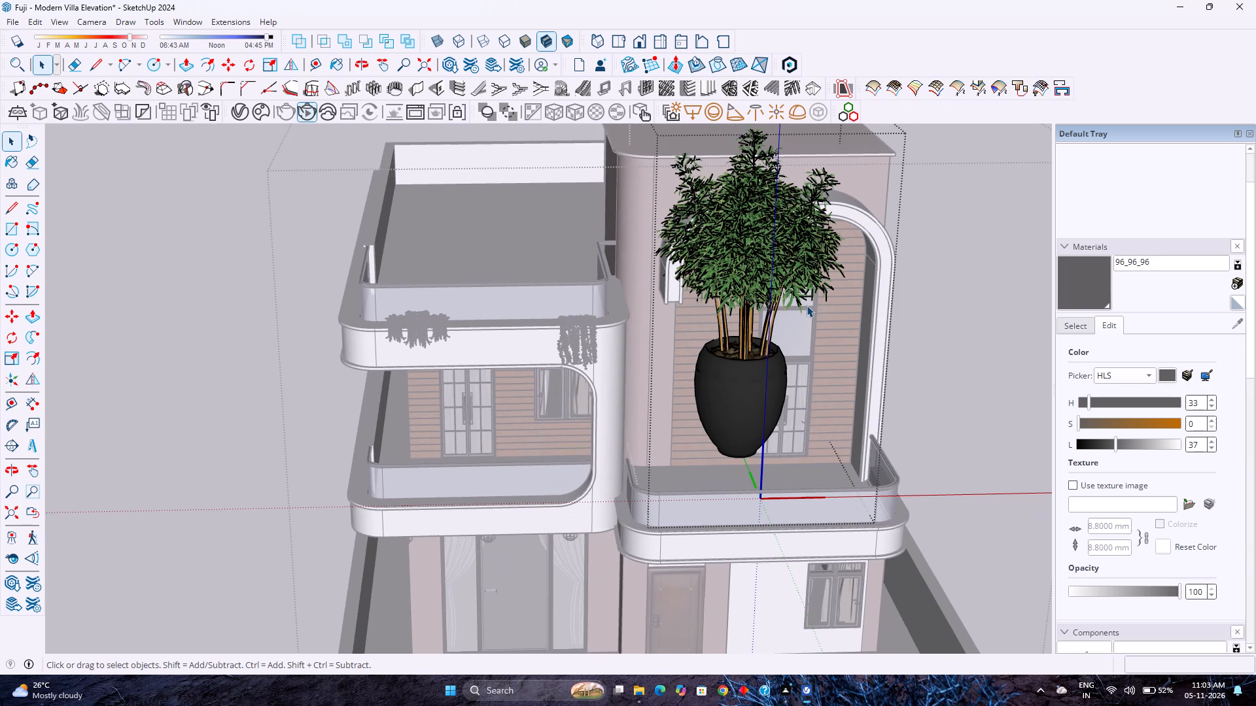
scroll(807, 305, "down", 2)
scroll(807, 305, "up", 3)
scroll(807, 305, "down", 4)
scroll(807, 305, "up", 3)
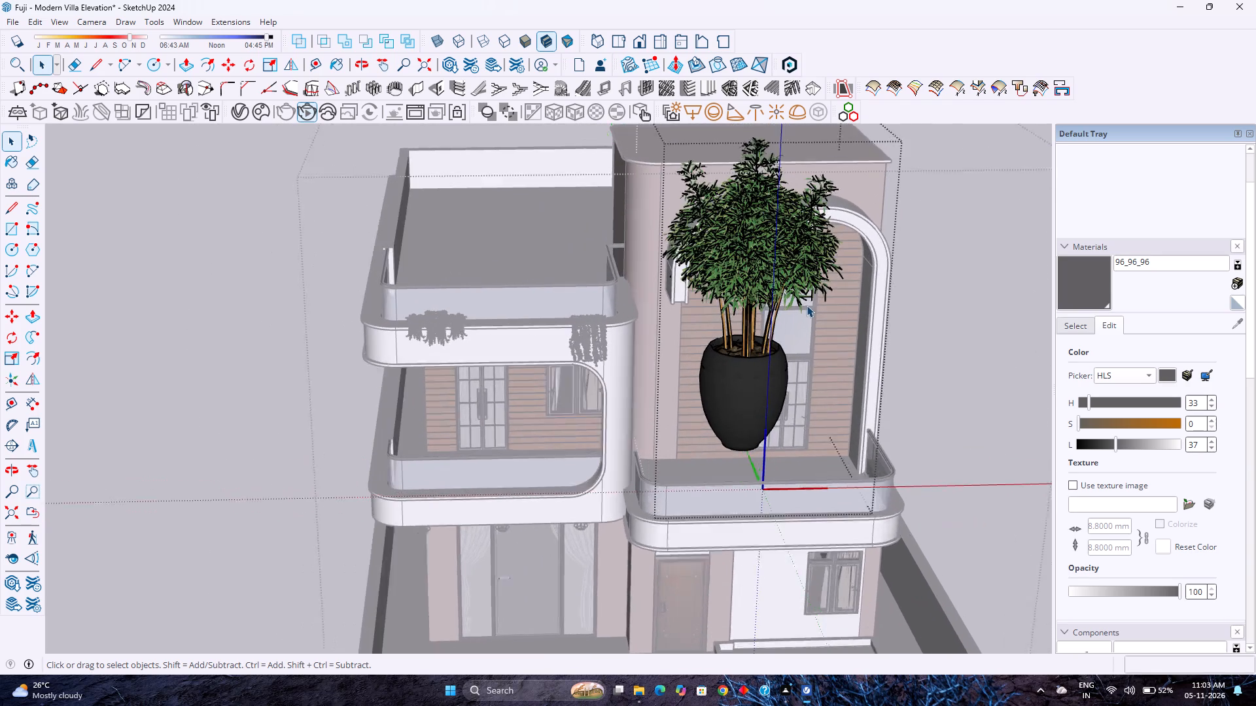
scroll(807, 305, "up", 1)
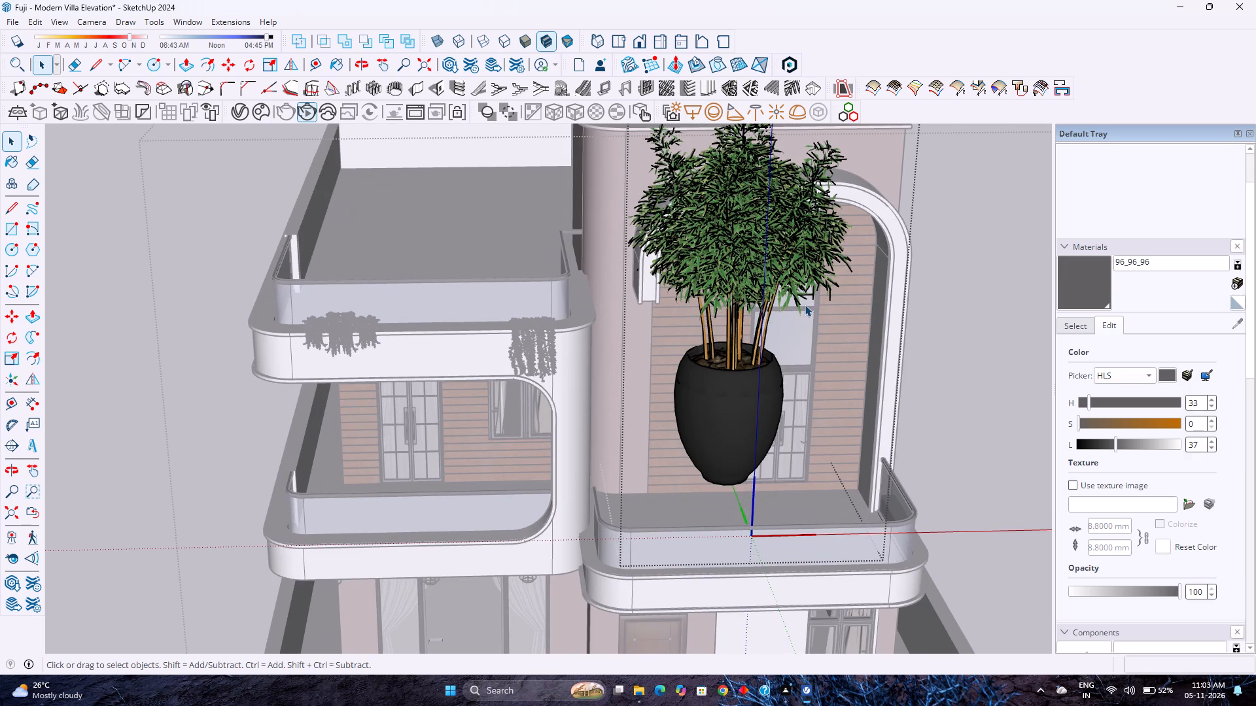
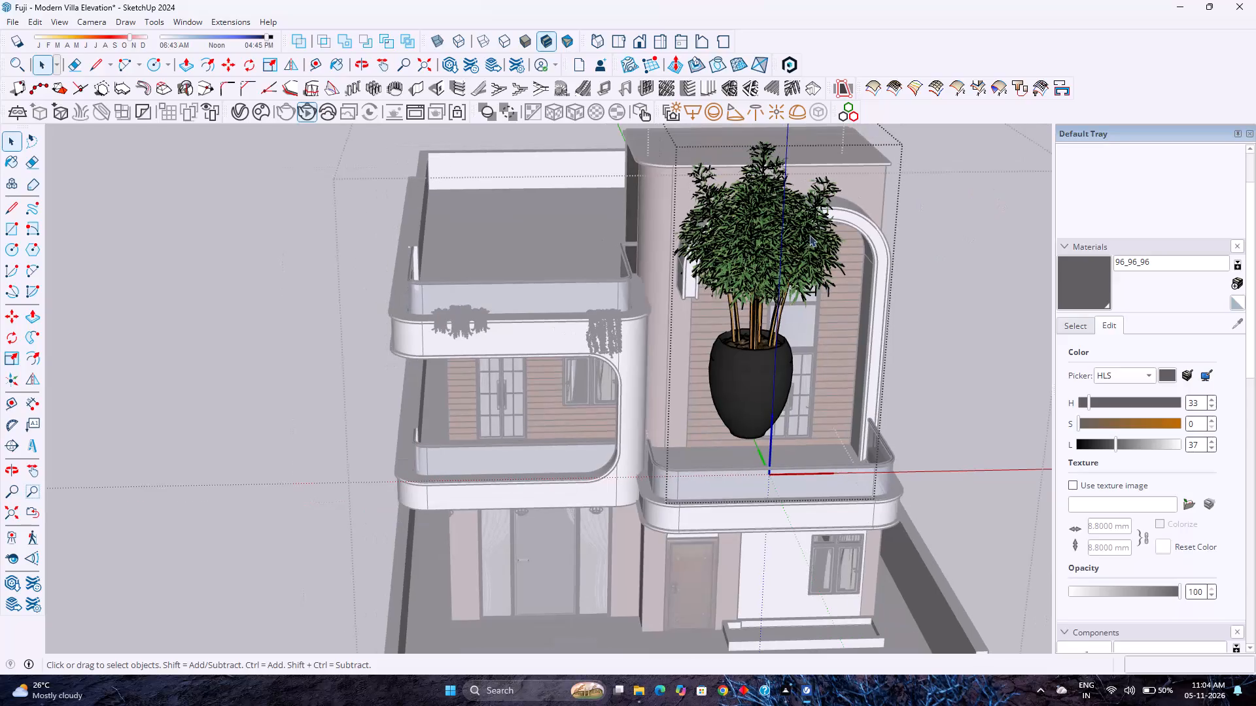
Cut the remaining potted bamboo out of its enclosing component and leave the component's editing context.
left_click(729, 354)
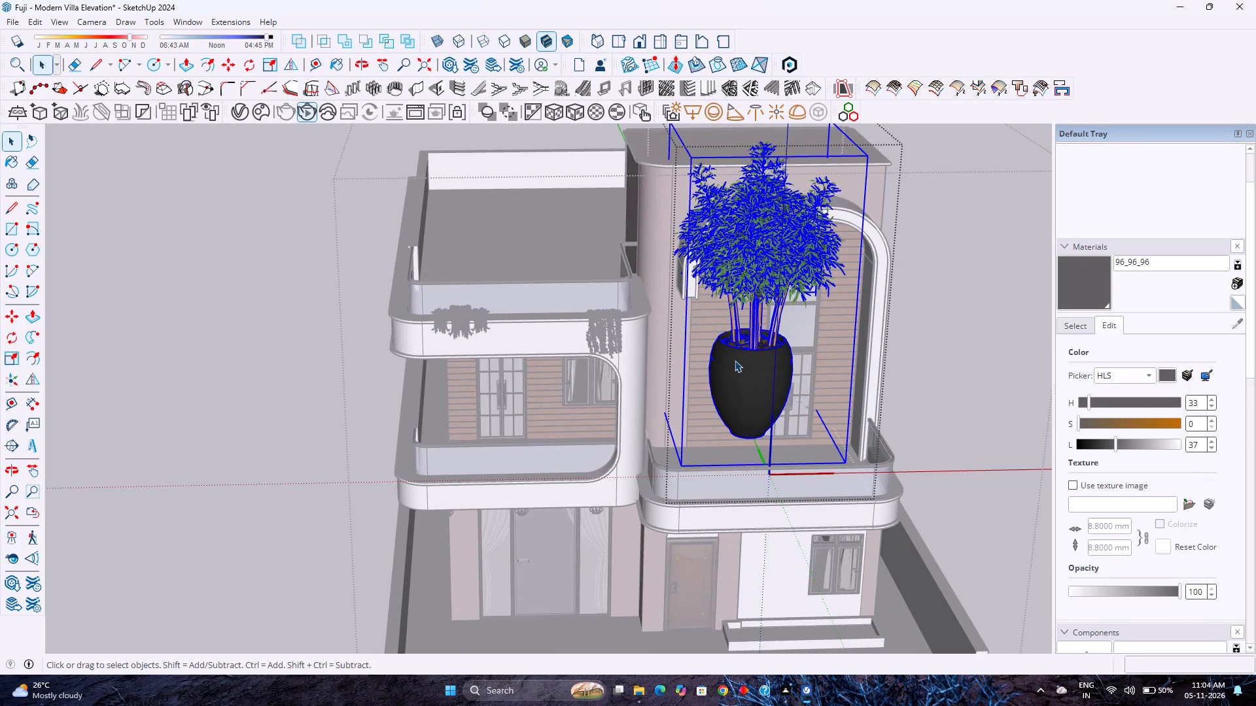
key("ctrl+x")
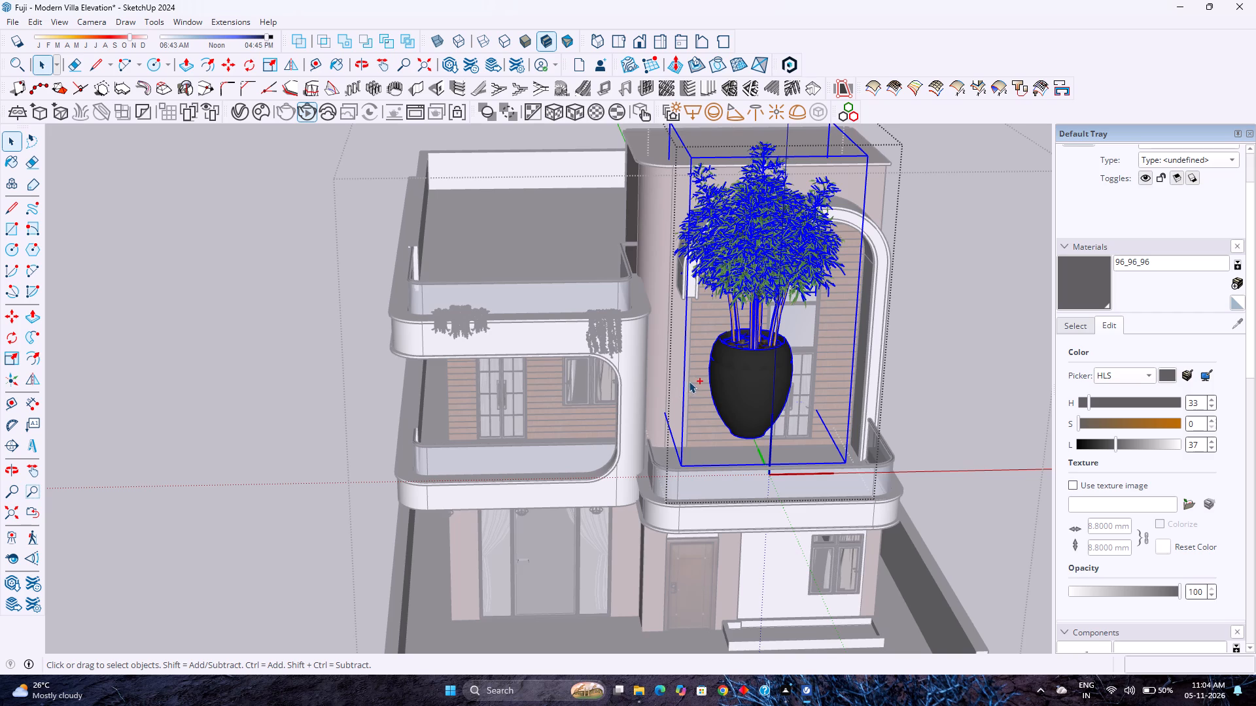
scroll(778, 361, "down", 4)
scroll(746, 448, "up", 2)
scroll(751, 444, "down", 2)
scroll(751, 444, "up", 3)
scroll(750, 444, "down", 1)
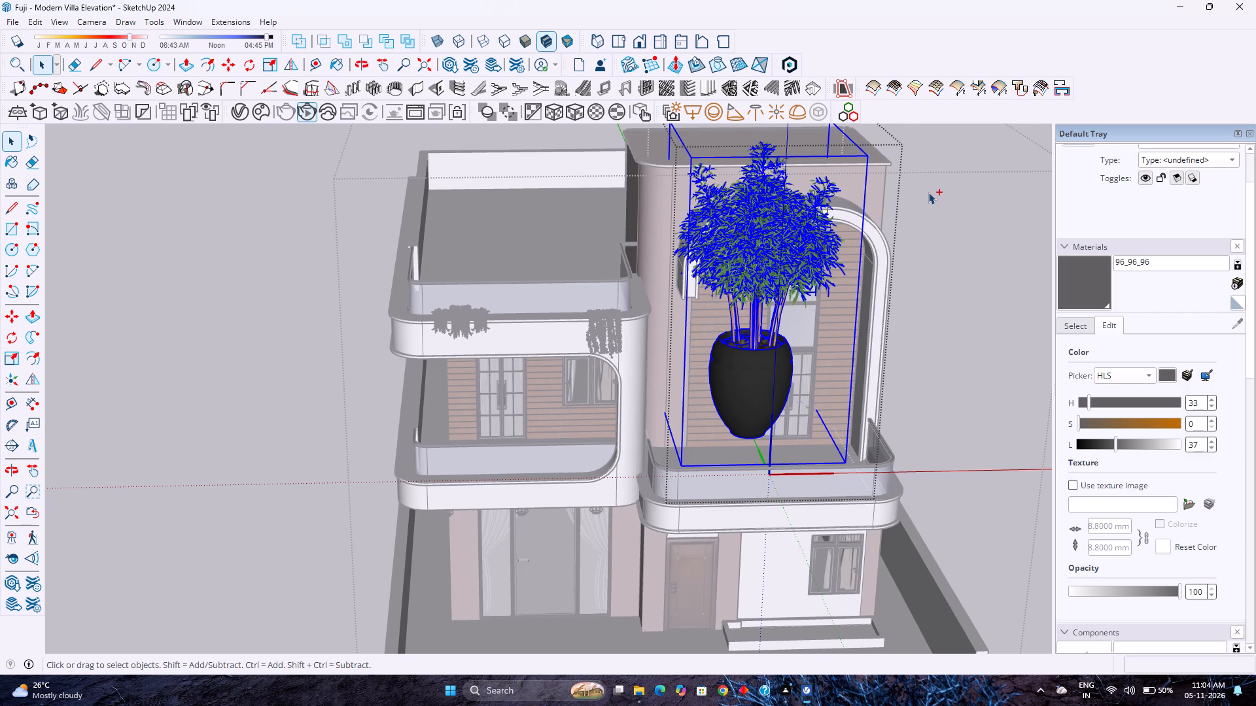
left_click(928, 192)
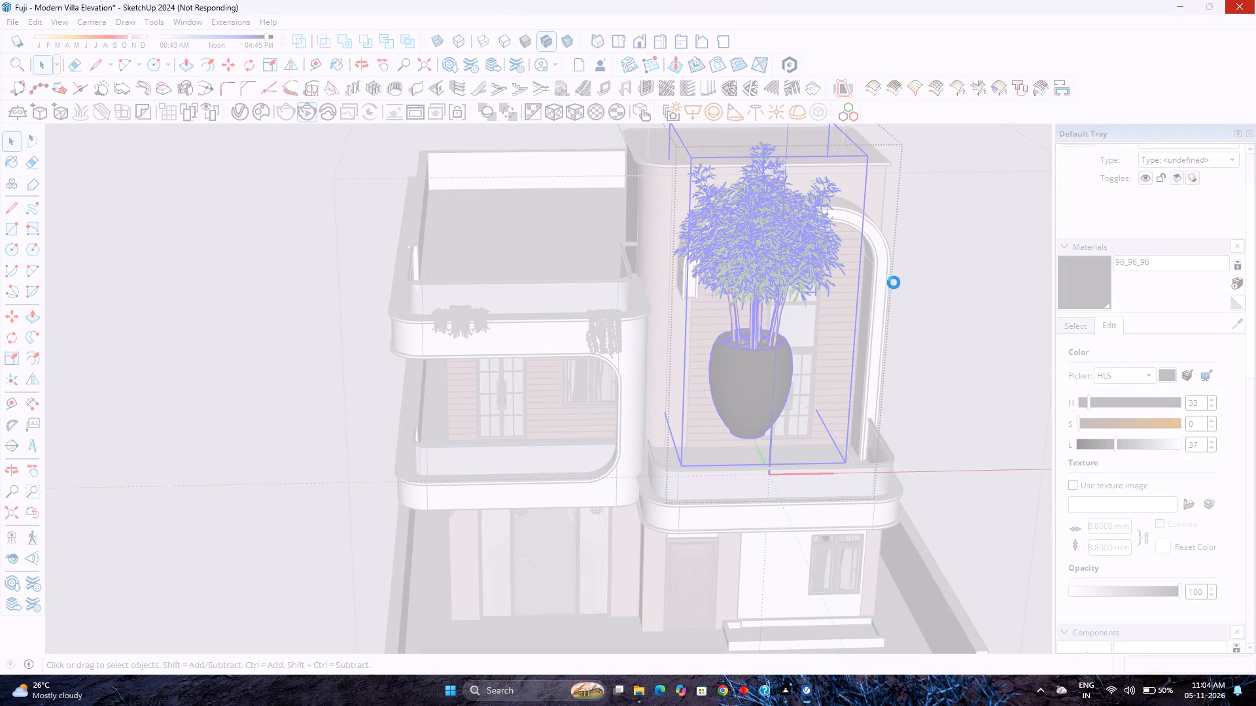
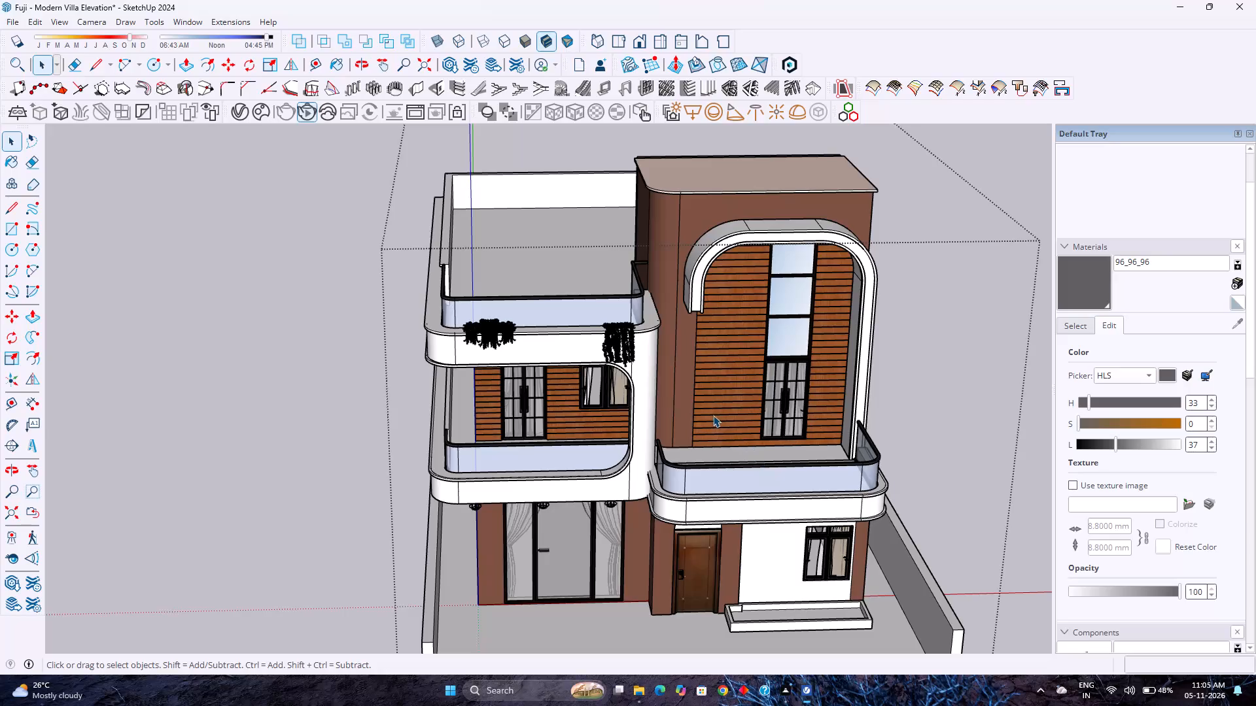
Paste the potted bamboo inside the building group, placing it at the front edge of the balcony below the arched frame.
left_click(713, 414)
double_click(681, 389)
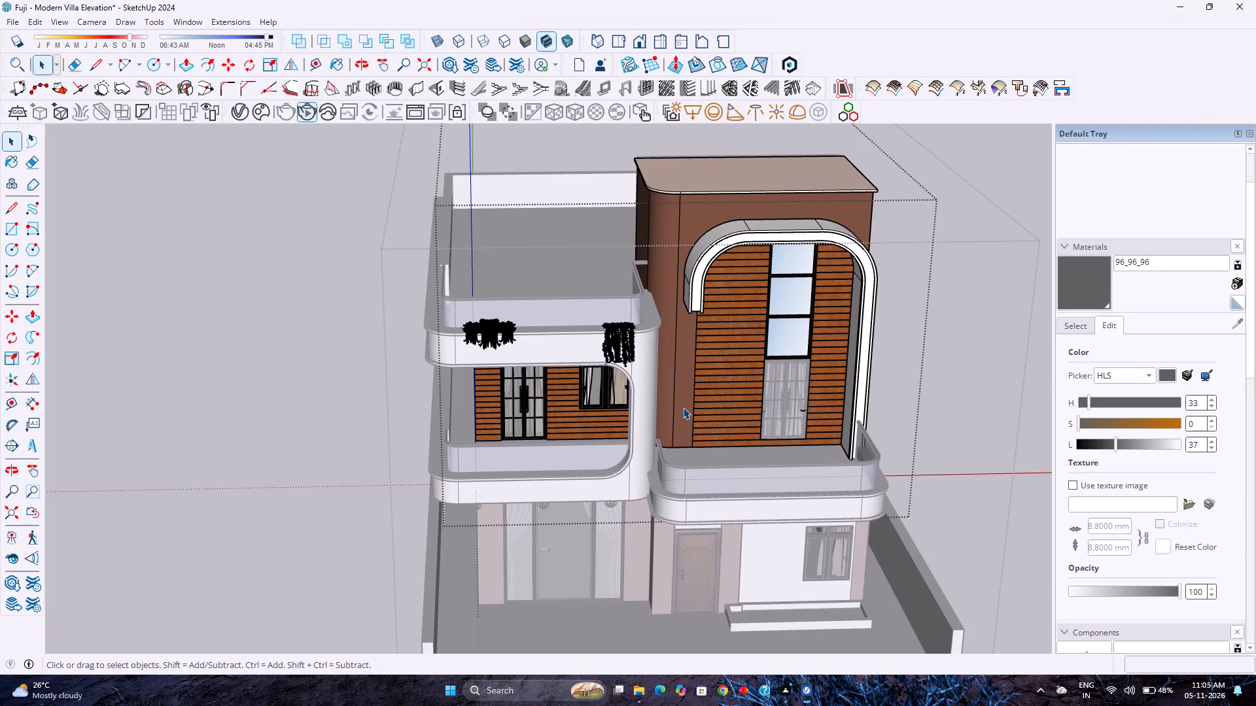
key("ctrl+v")
scroll(710, 455, "down", 3)
scroll(702, 447, "up", 1)
scroll(666, 424, "down", 2)
scroll(666, 424, "up", 3)
scroll(677, 428, "down", 2)
scroll(674, 424, "up", 2)
scroll(673, 423, "down", 1)
scroll(673, 423, "up", 2)
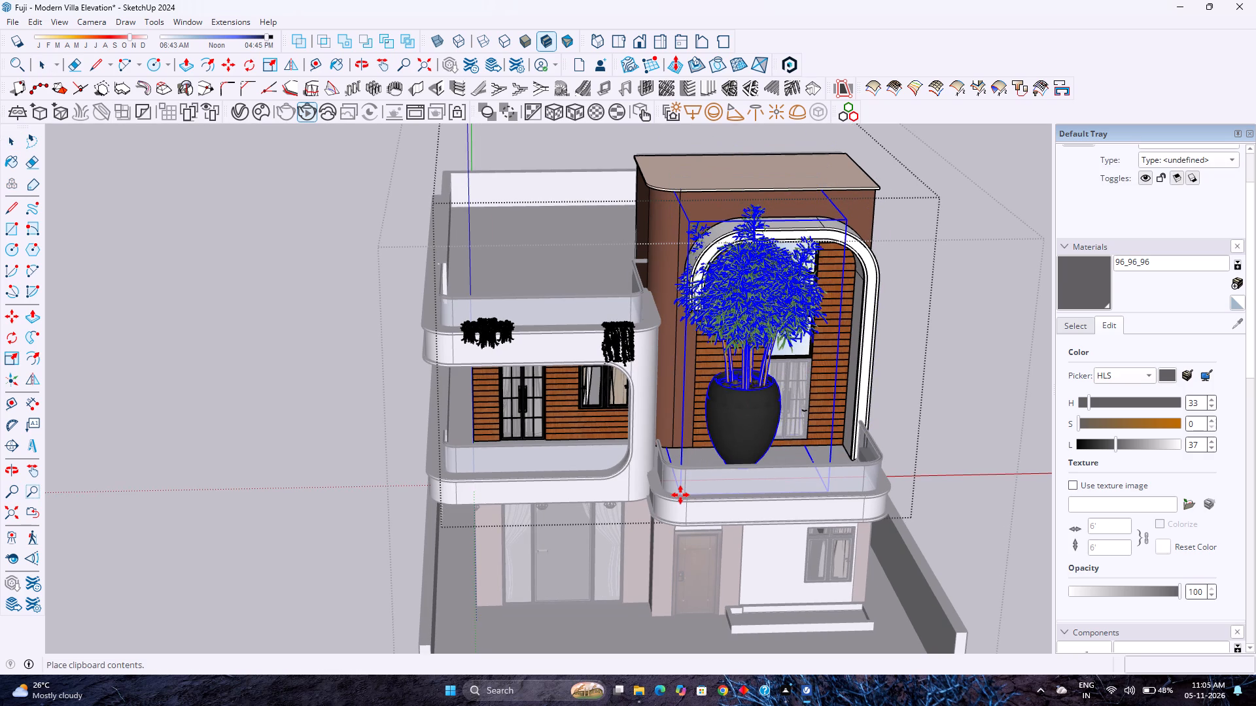
left_click(690, 495)
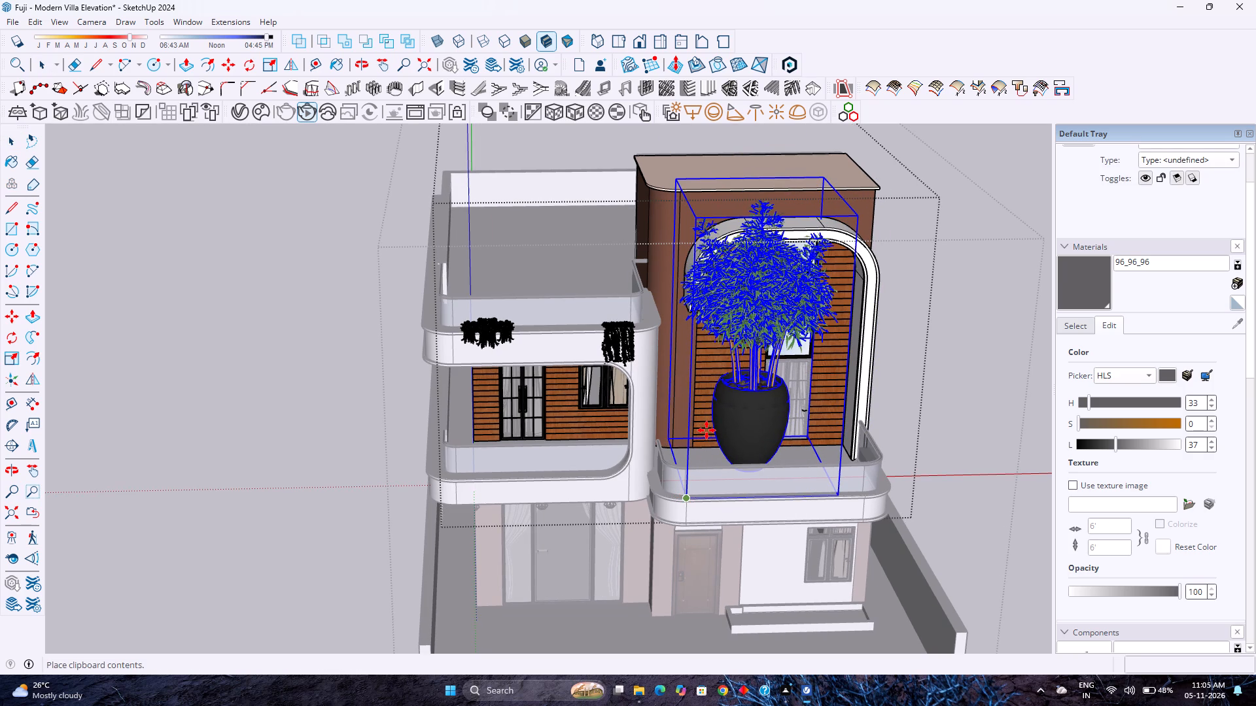
Scale the pasted potted bamboo uniformly to 0.40.
key("s")
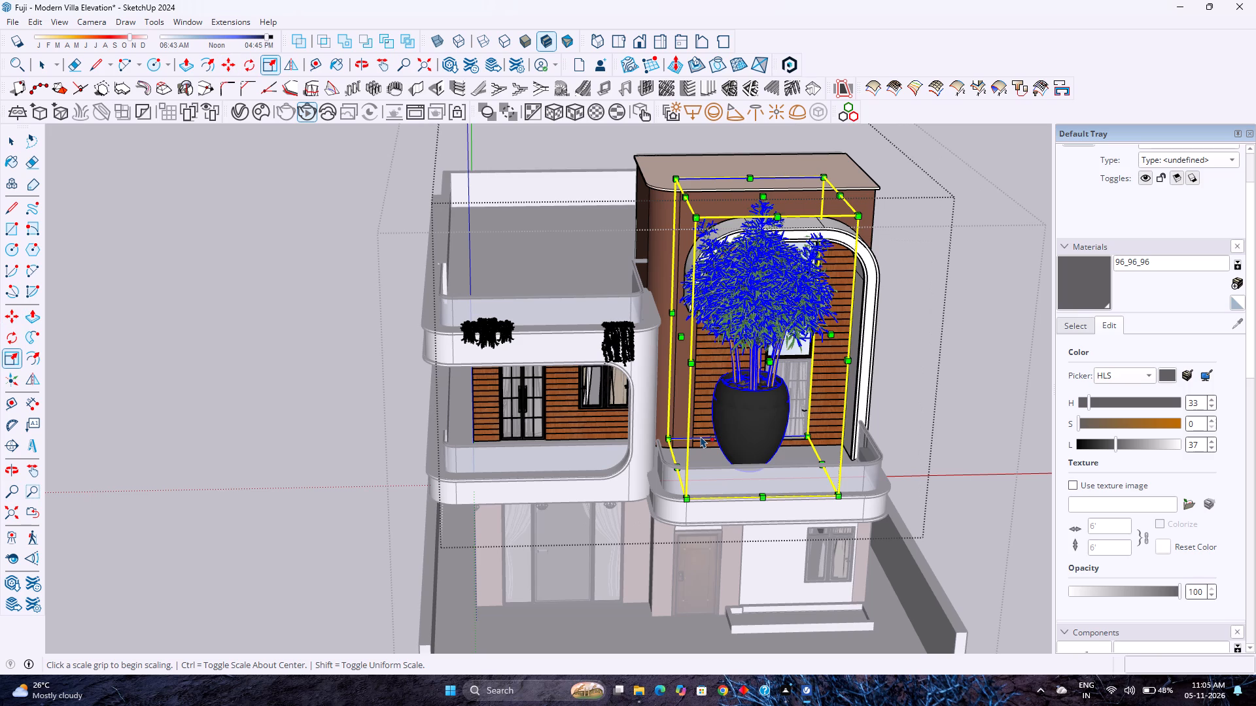
left_click(828, 178)
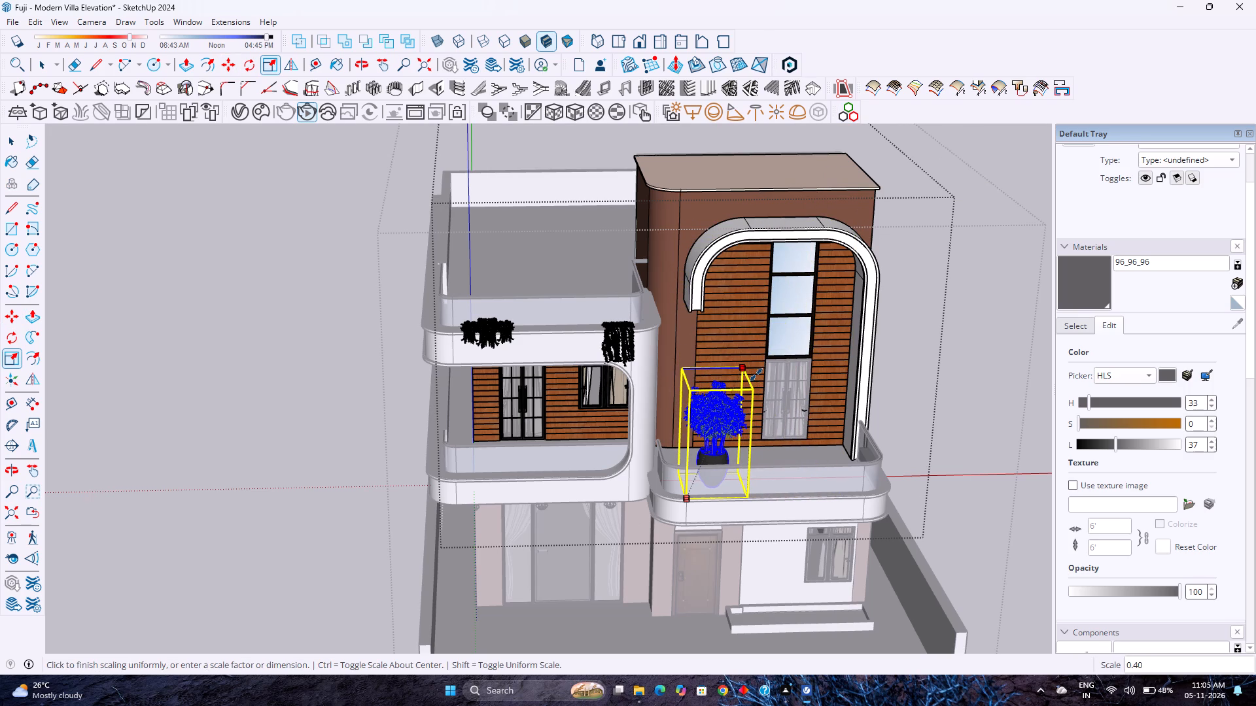
left_click(756, 375)
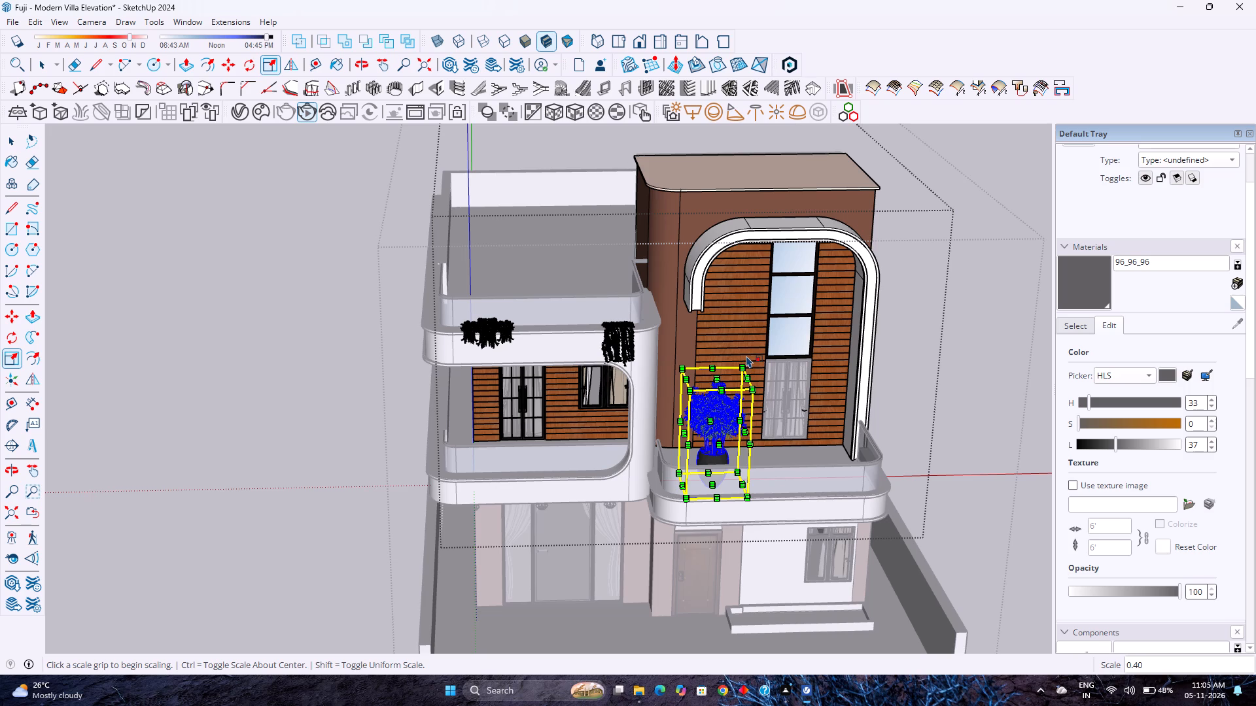
Move the potted bamboo about 6' 3 1/2" along the green axis, back over the balcony floor beside the wood-clad wall.
key("m")
scroll(692, 470, "down", 1)
middle_click_drag(708, 481, 576, 567)
middle_click(576, 567)
scroll(577, 558, "up", 4)
left_click(587, 536)
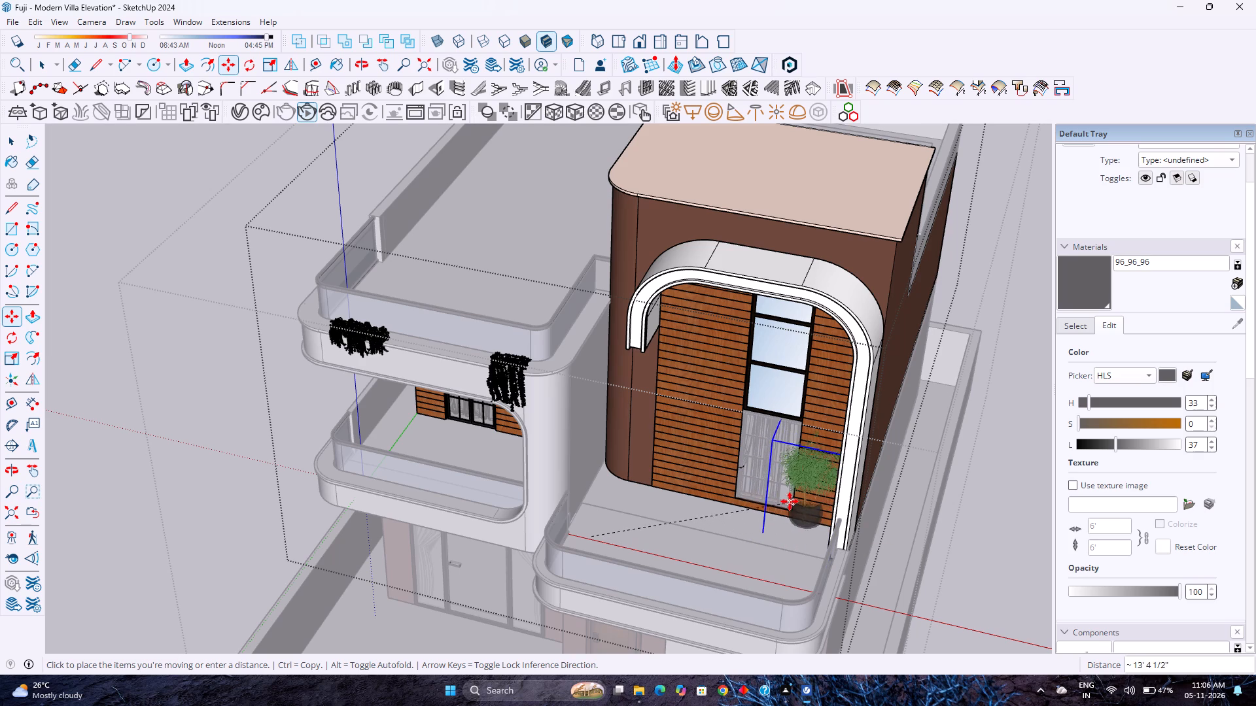
key("Left")
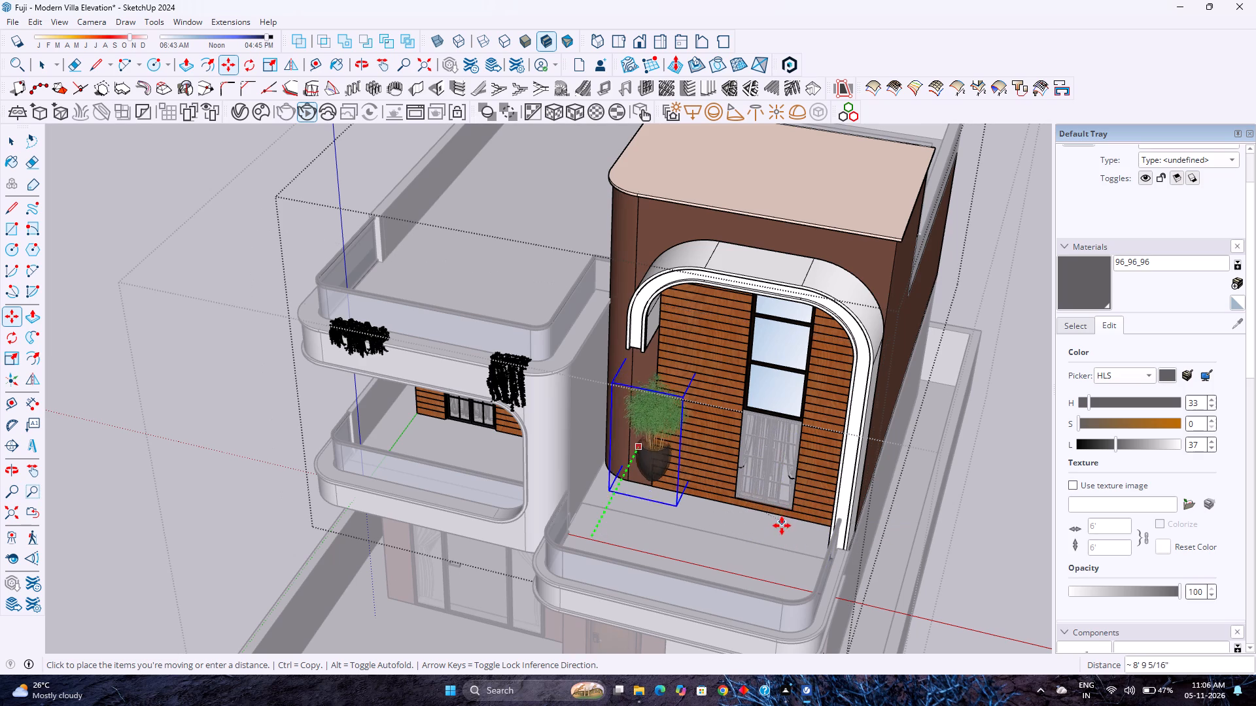
left_click(779, 547)
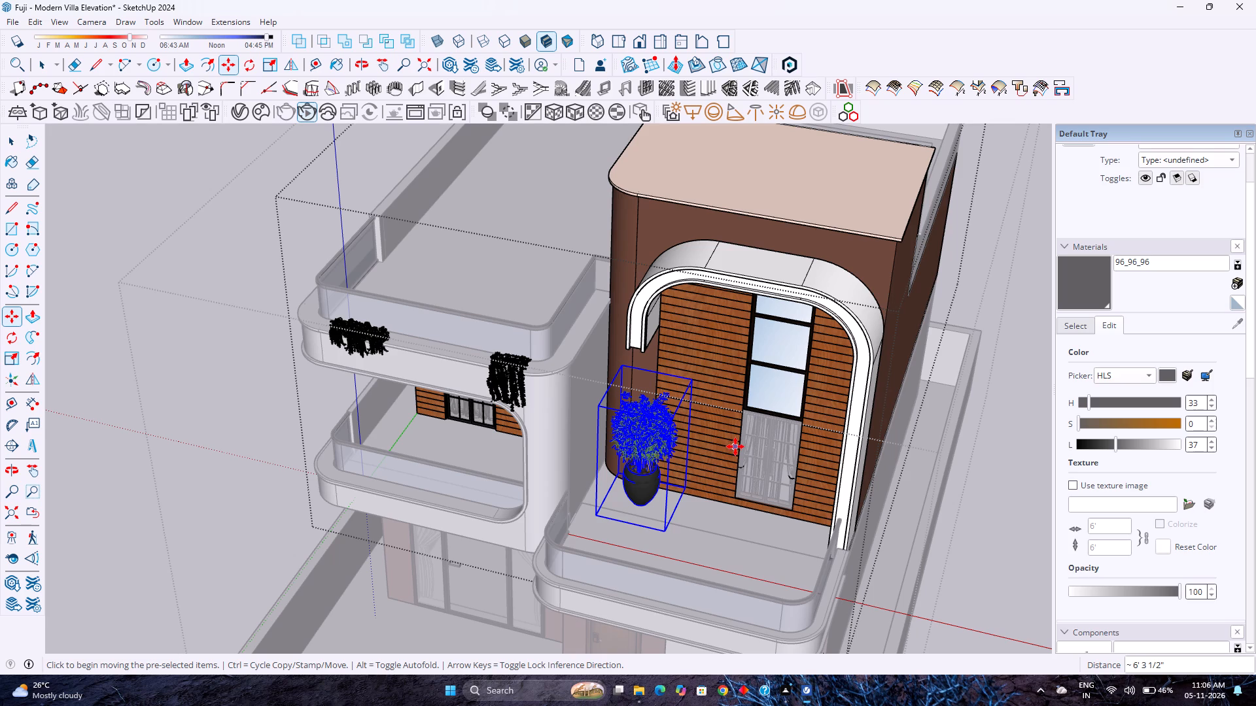
Move the potted bamboo about 8' 11 13/16" along the red axis, past the balcony door to the white arch's far leg.
left_click(682, 490)
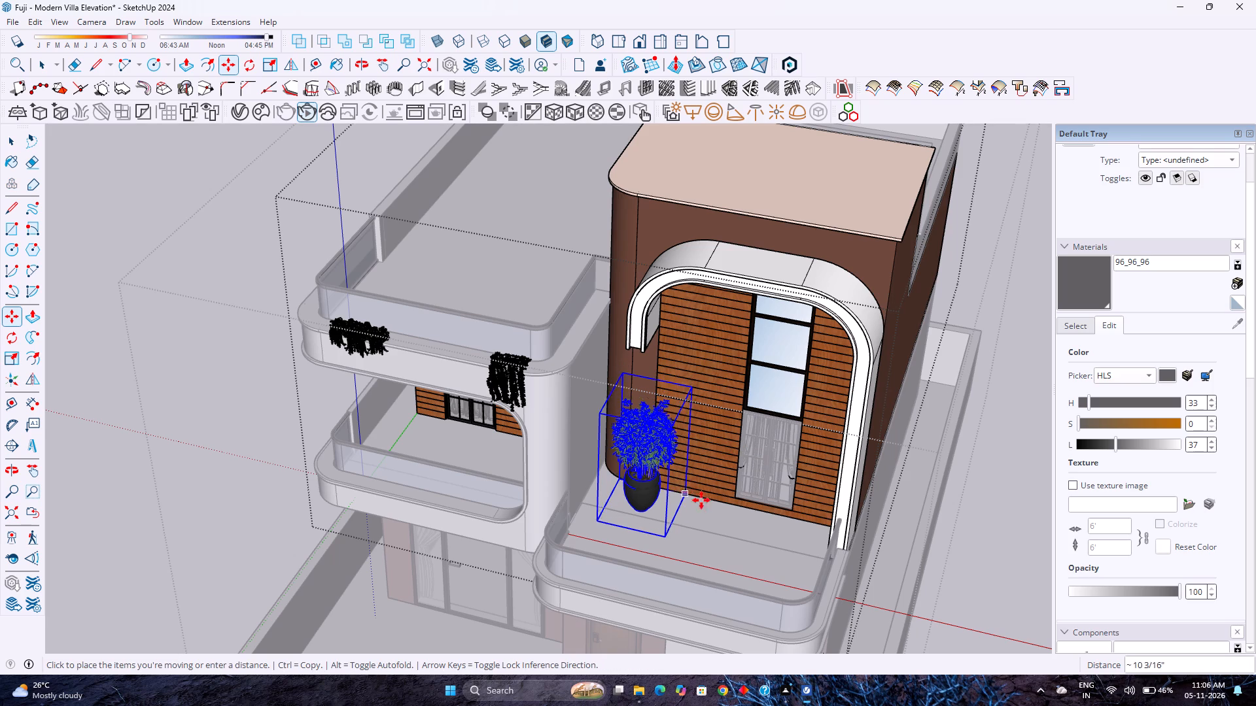
scroll(791, 520, "up", 5)
middle_click_drag(791, 520, 846, 511)
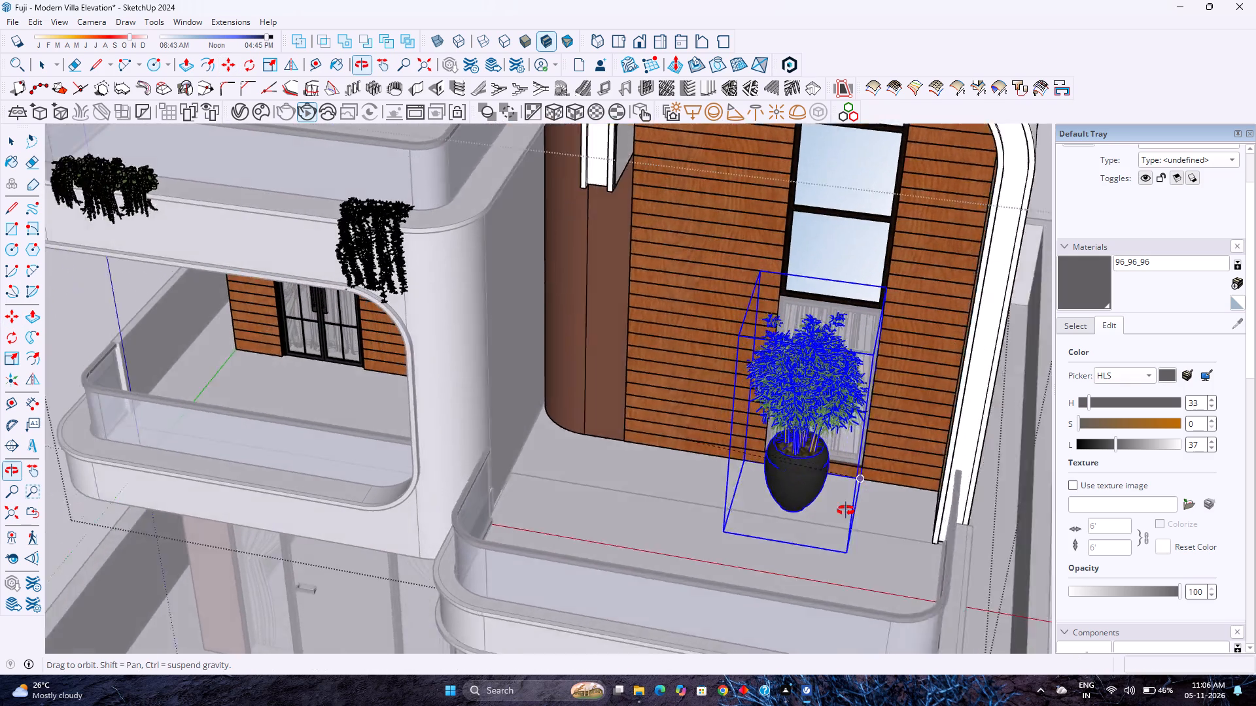
middle_click_drag(846, 511, 860, 510)
middle_click(860, 510)
middle_click(860, 510)
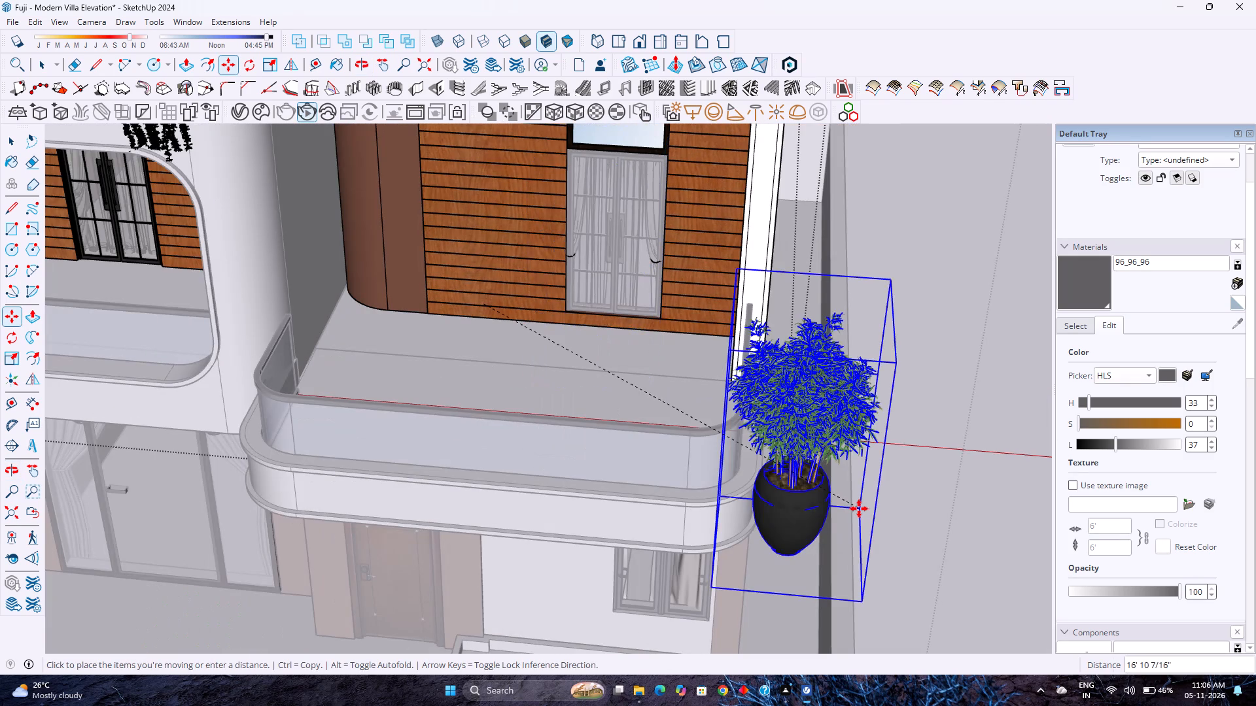
scroll(858, 509, "up", 3)
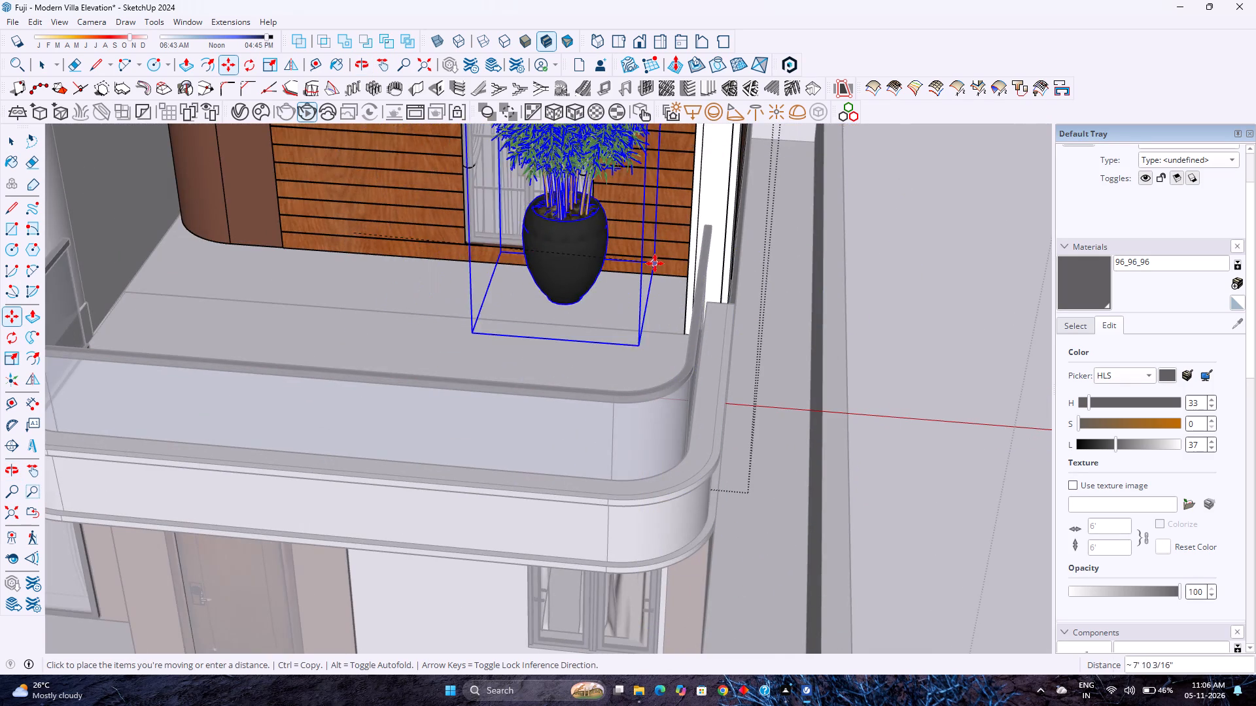
scroll(653, 266, "up", 2)
middle_click_drag(652, 266, 720, 286)
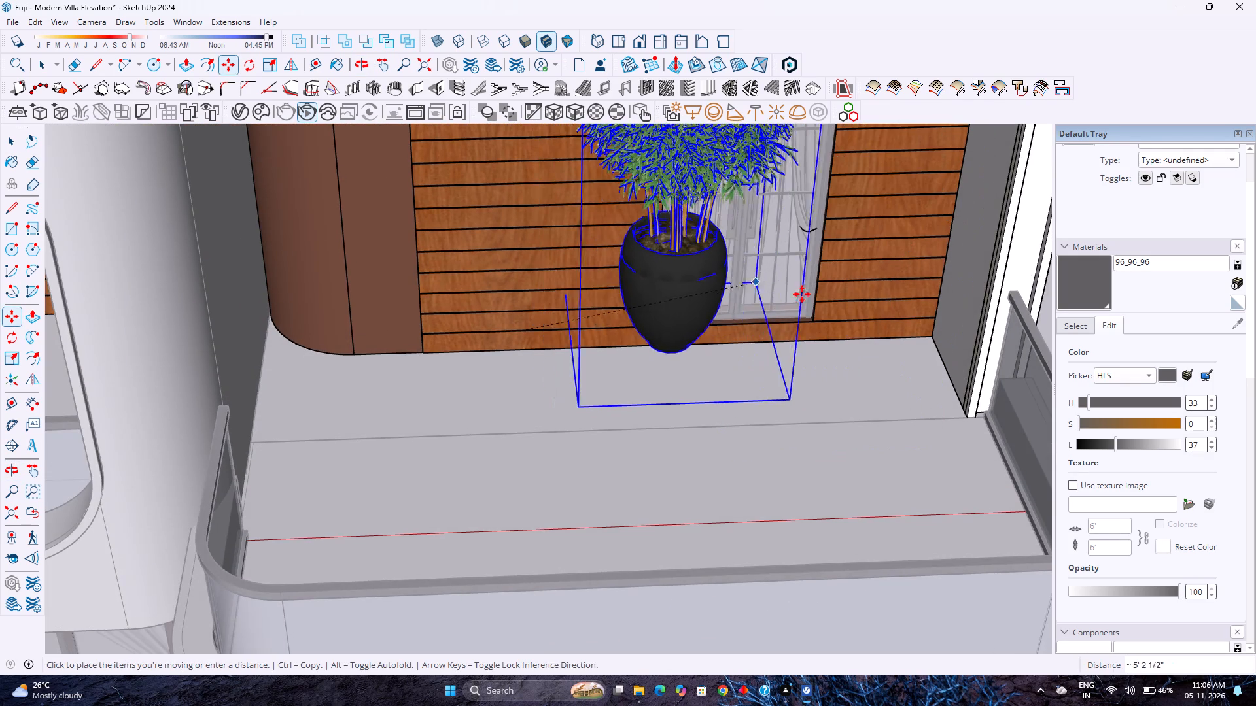
key("Left")
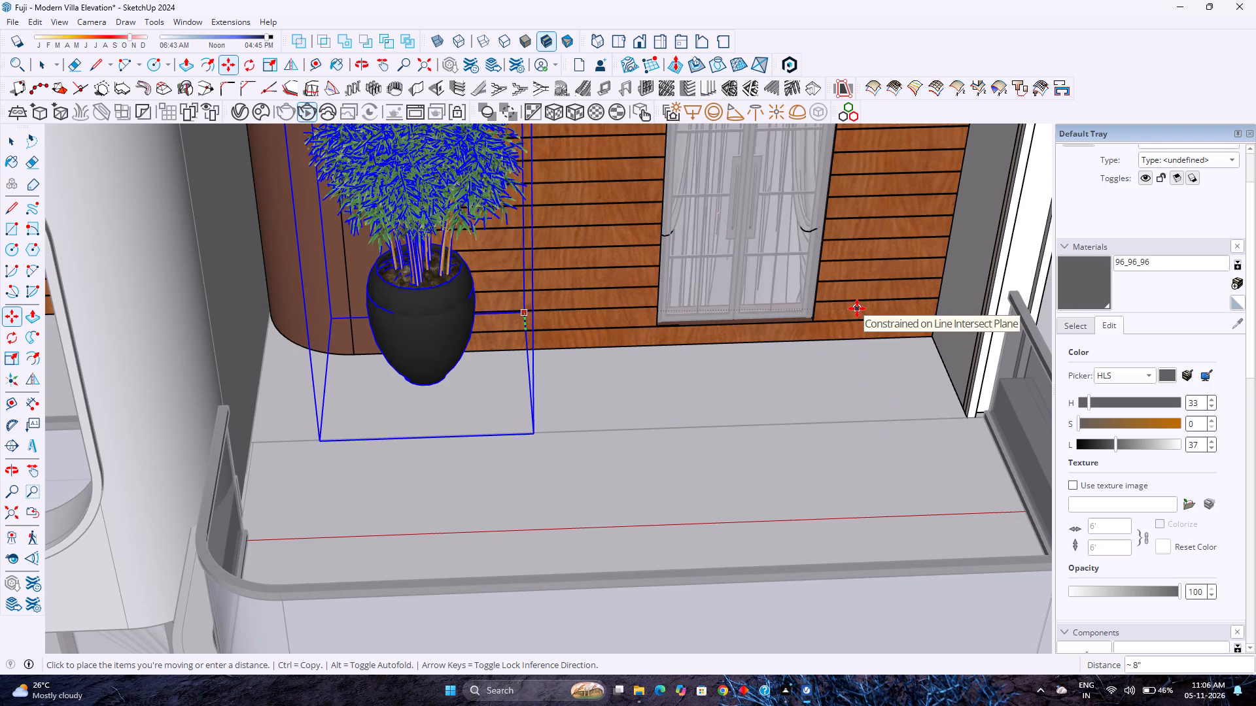
key("Right")
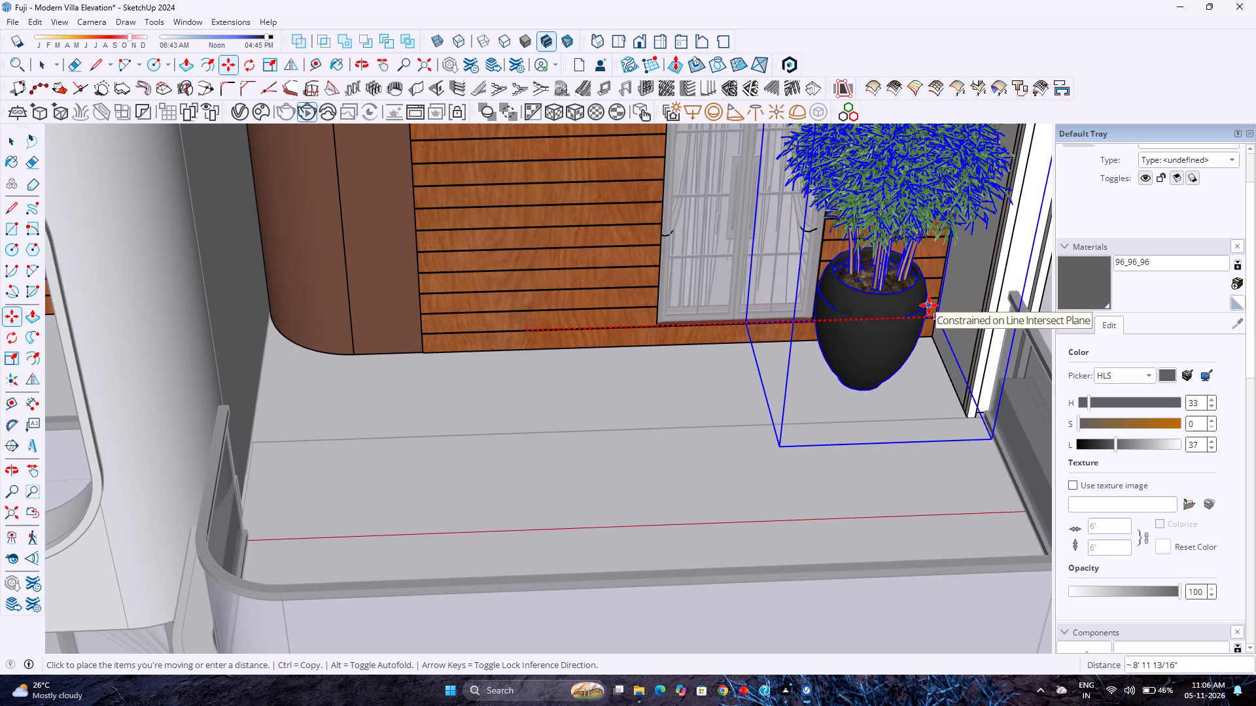
left_click(929, 305)
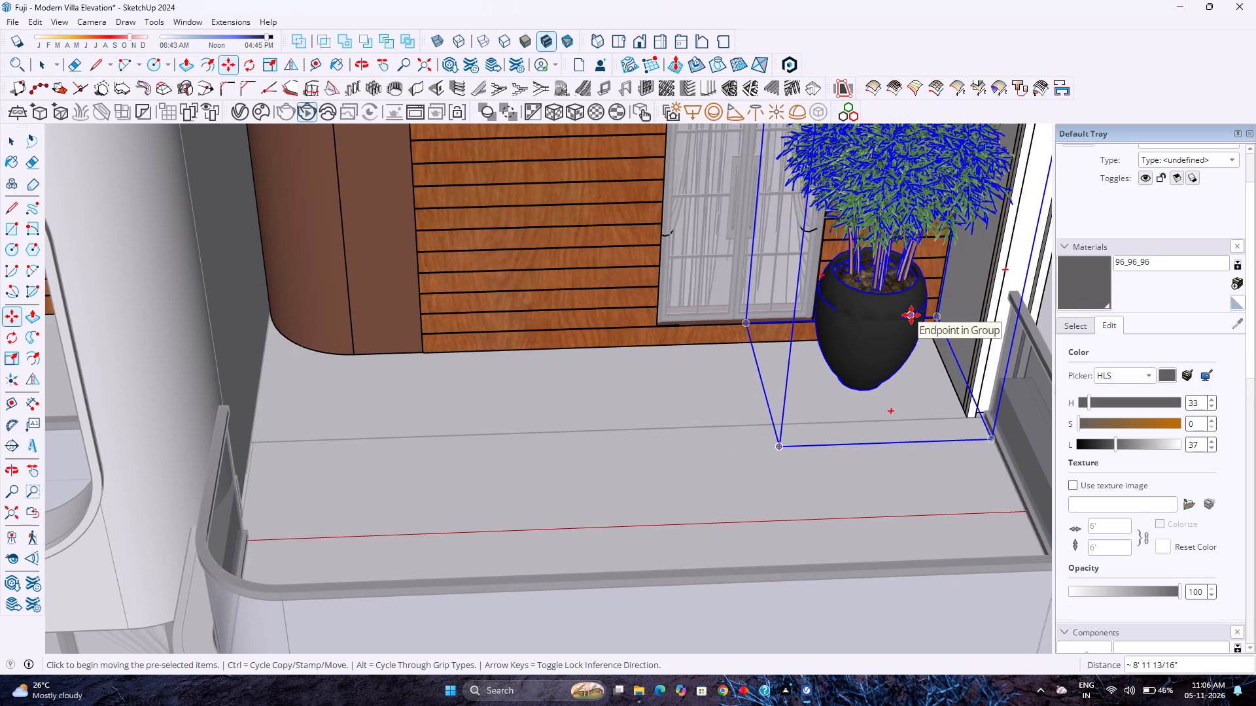
Lower the potted bamboo 6" along the blue axis, aligning its bounding box base with the bottom corner of the wood-clad wall.
scroll(787, 372, "up", 2)
scroll(735, 409, "up", 3)
middle_click_drag(751, 404, 764, 395)
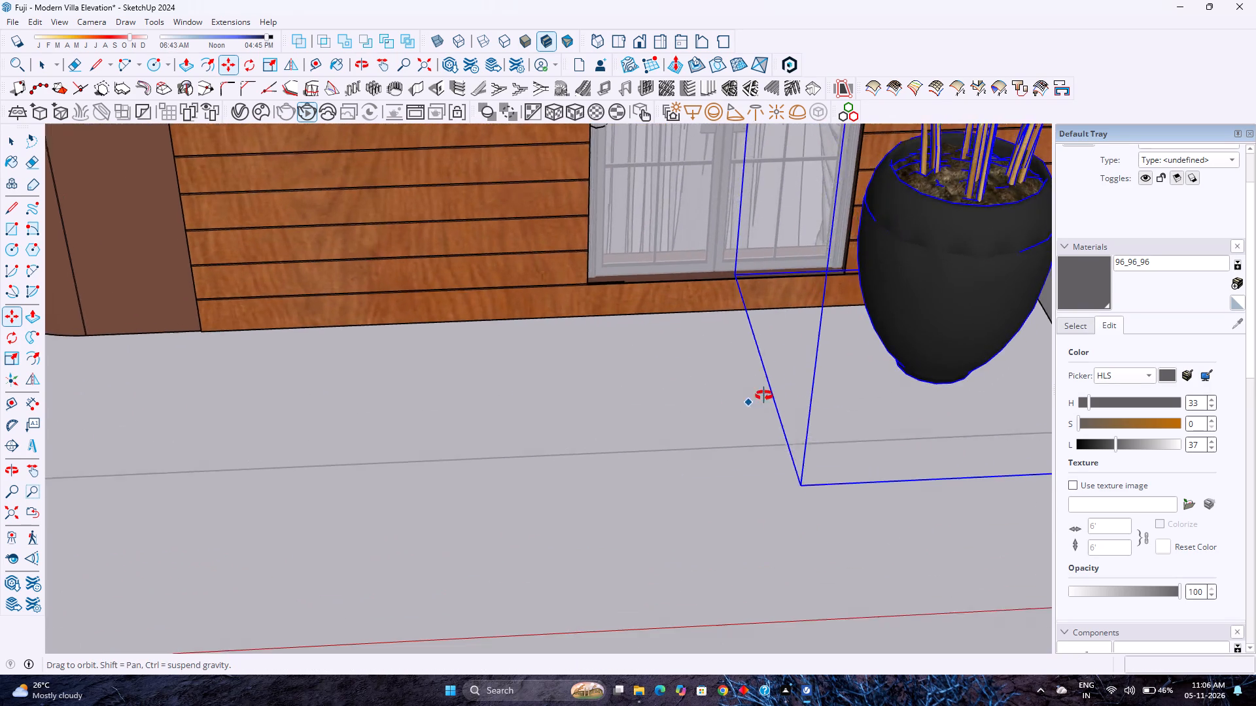
middle_click_drag(764, 395, 951, 339)
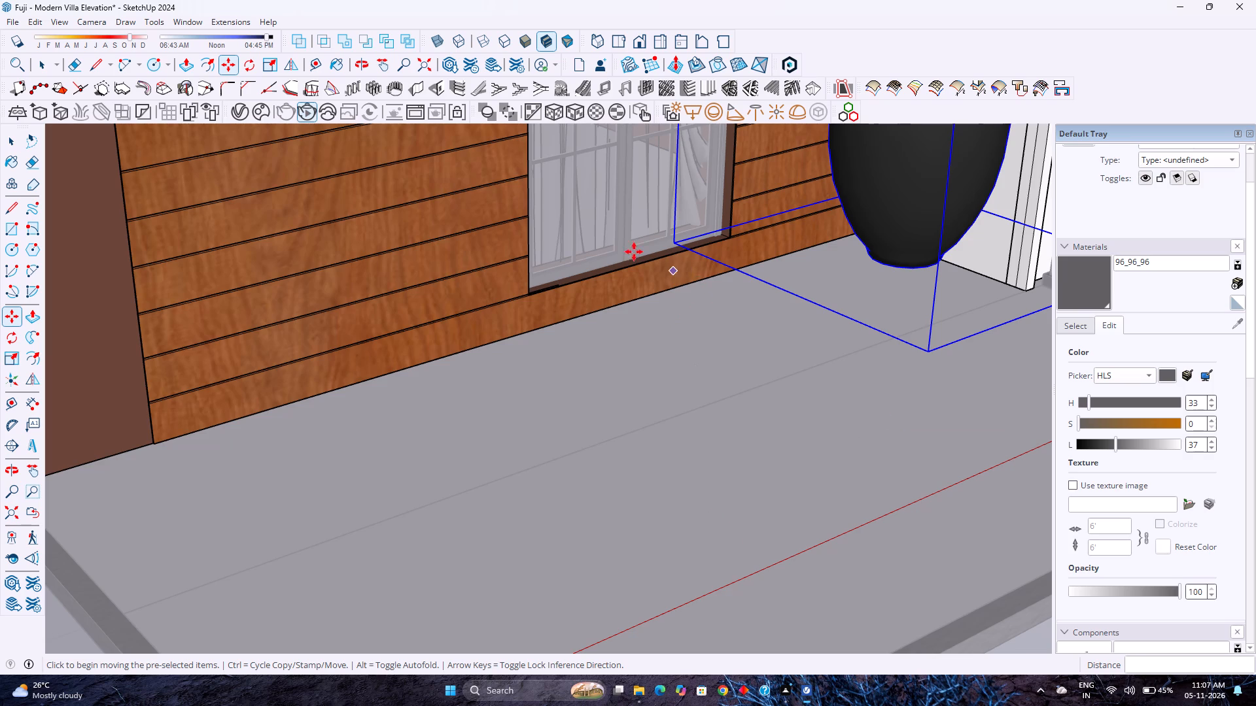
left_click(677, 242)
key("Up")
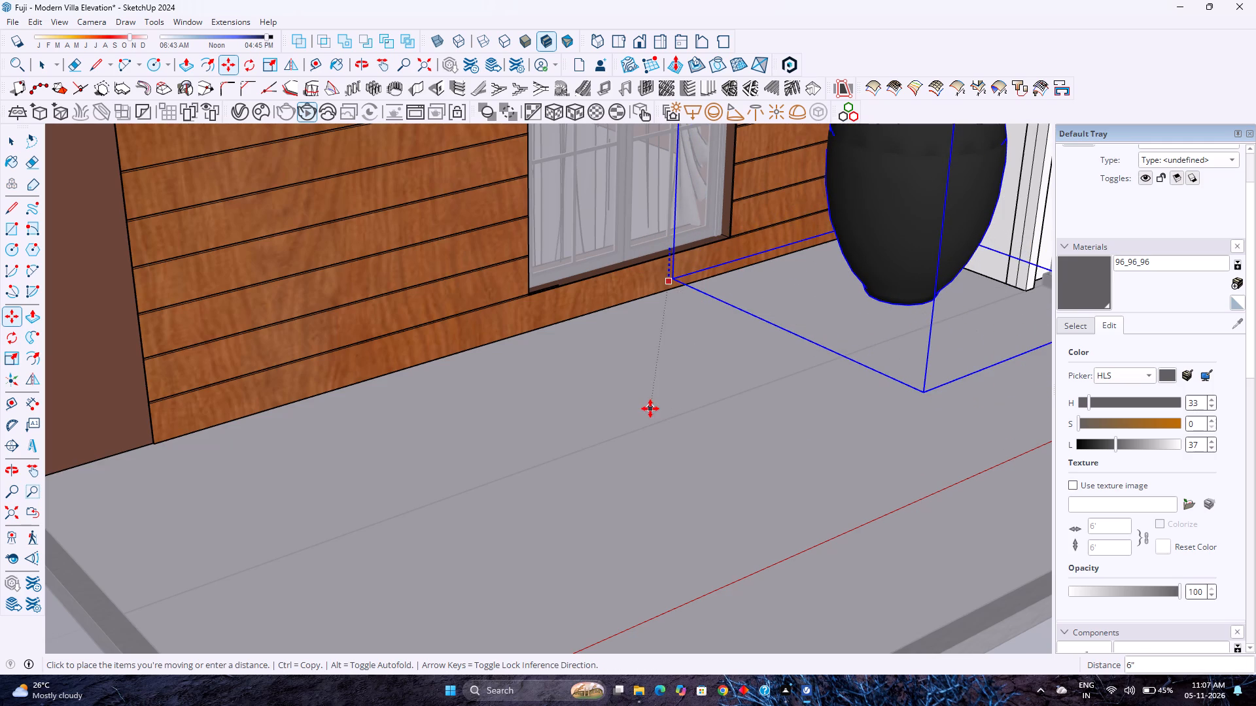
left_click(146, 445)
Lower the potted bamboo about 6" along the blue axis to seat the pot's base on the balcony floor.
scroll(616, 365, "up", 2)
middle_click_drag(616, 365, 632, 354)
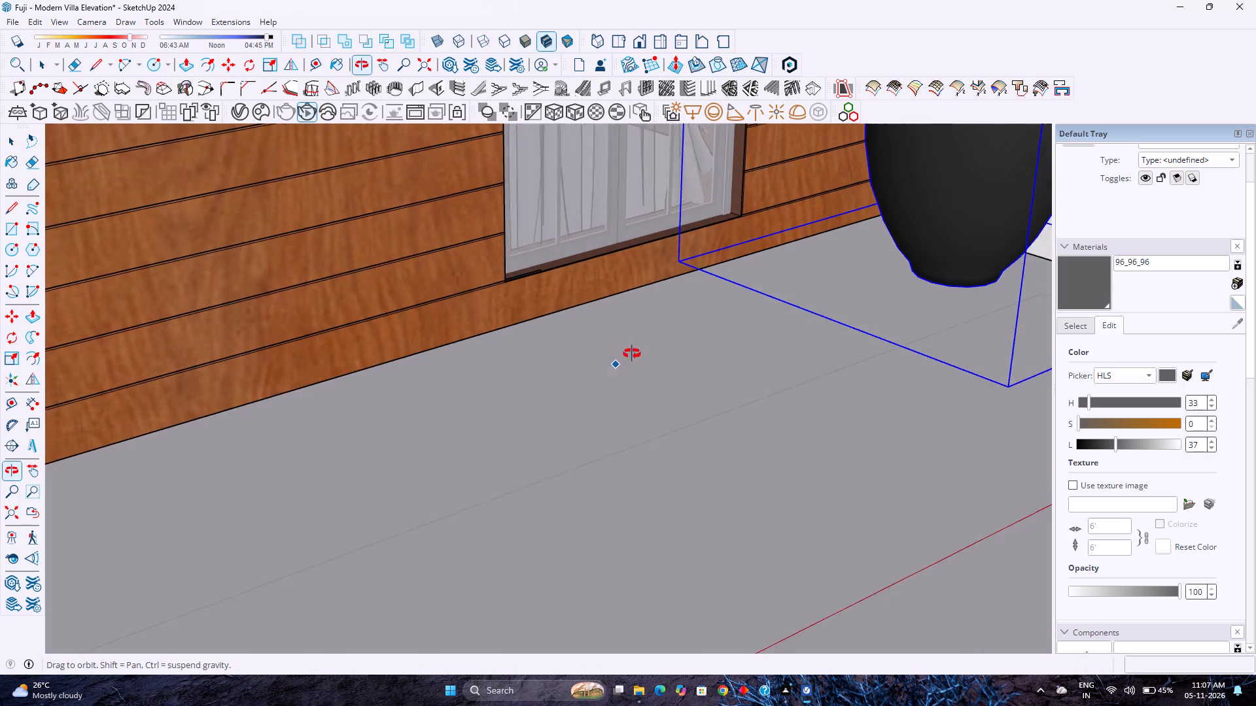
middle_click_drag(632, 354, 786, 311)
middle_click(638, 349)
scroll(641, 349, "down", 6)
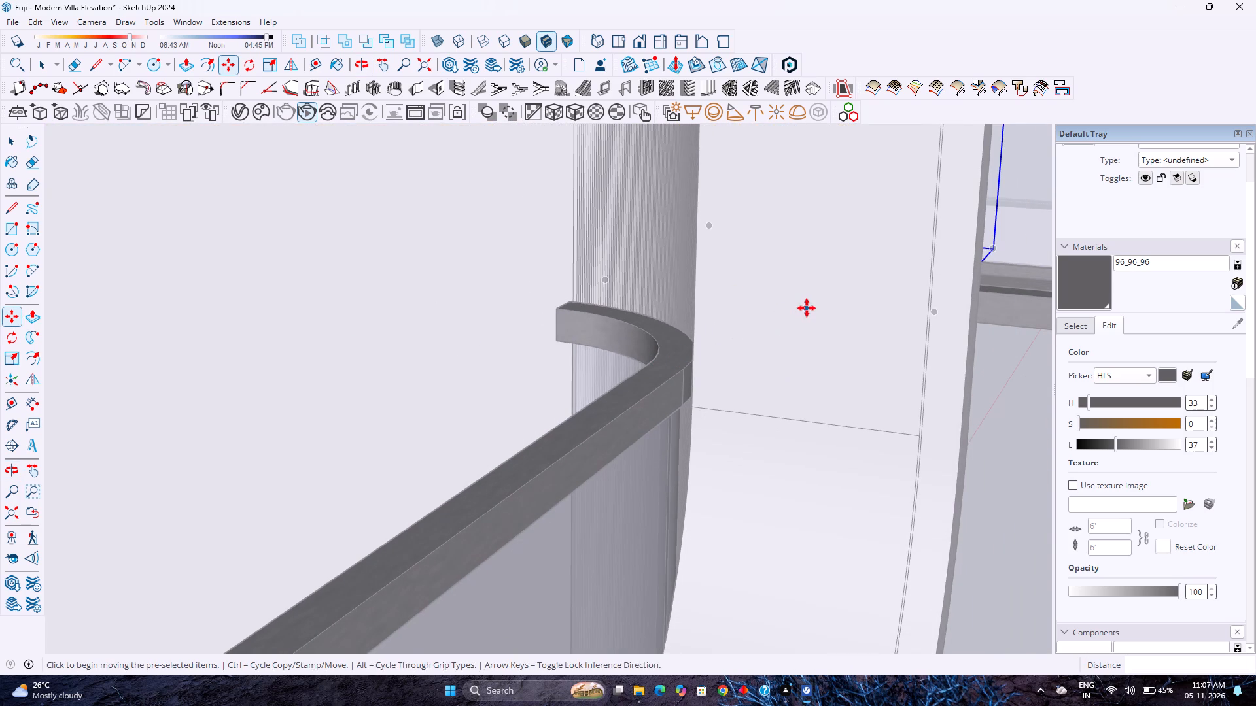
middle_click_drag(807, 308, 714, 343, "shift")
middle_click_drag(706, 346, 165, 571, "shift")
scroll(638, 372, "up", 5)
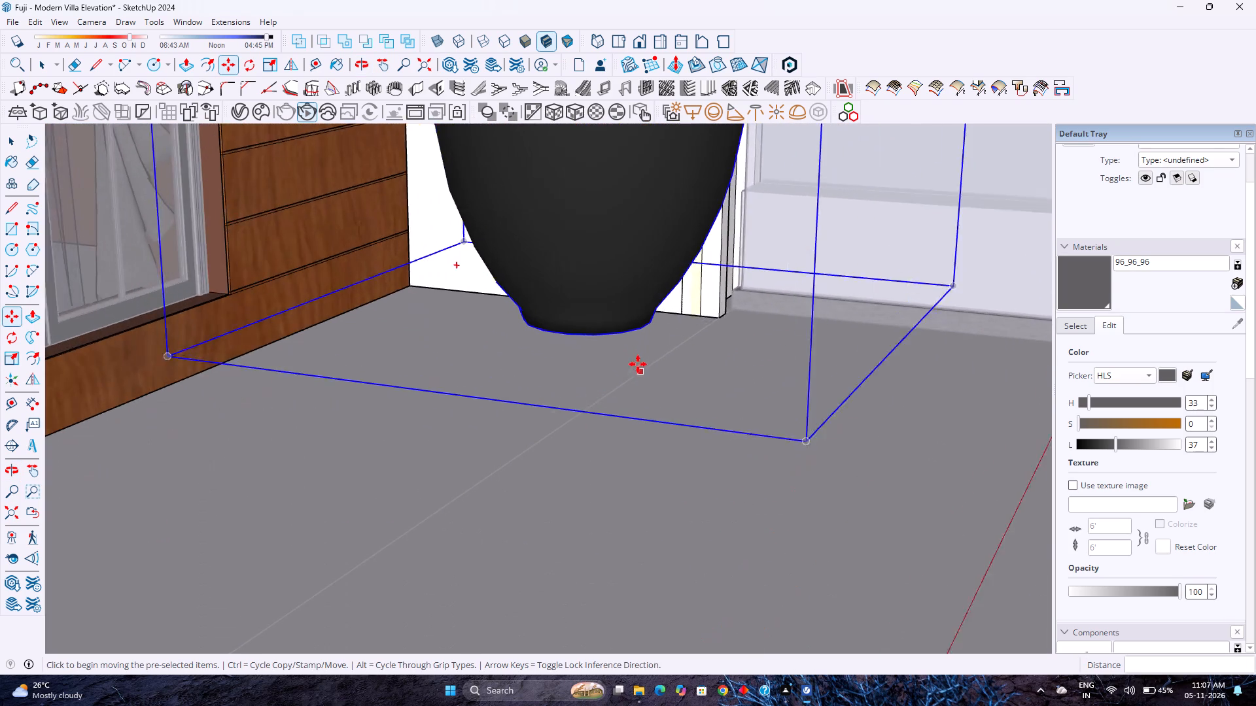
scroll(638, 364, "up", 3)
scroll(642, 333, "up", 1, "shift")
middle_click_drag(642, 333, 619, 419, "shift")
scroll(604, 421, "up", 4)
middle_click_drag(603, 418, 665, 328)
middle_click(666, 328)
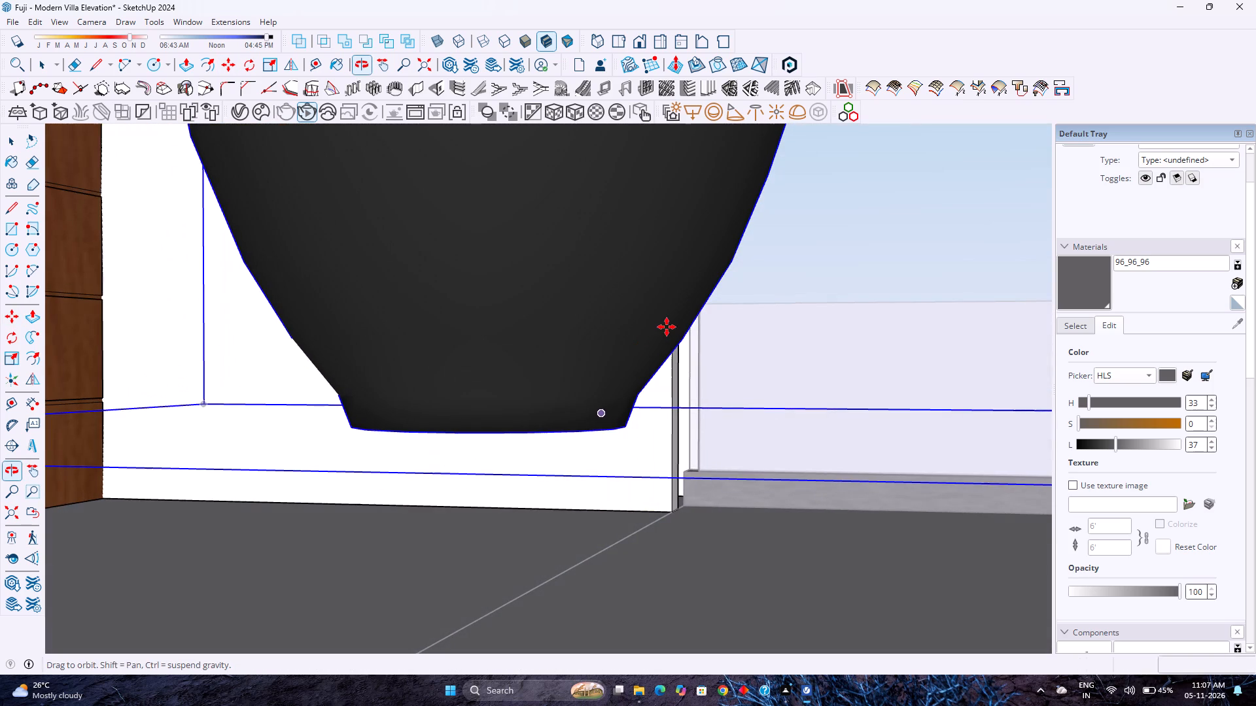
left_click(616, 431)
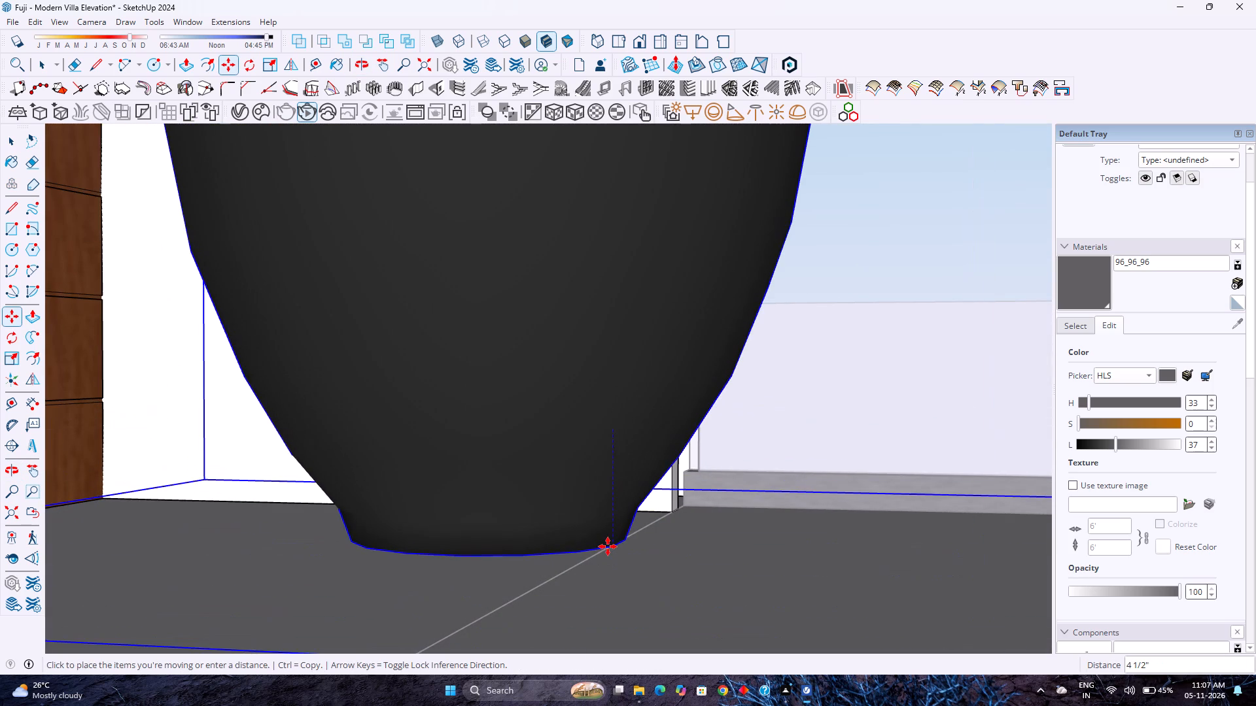
key("Up")
left_click(631, 607)
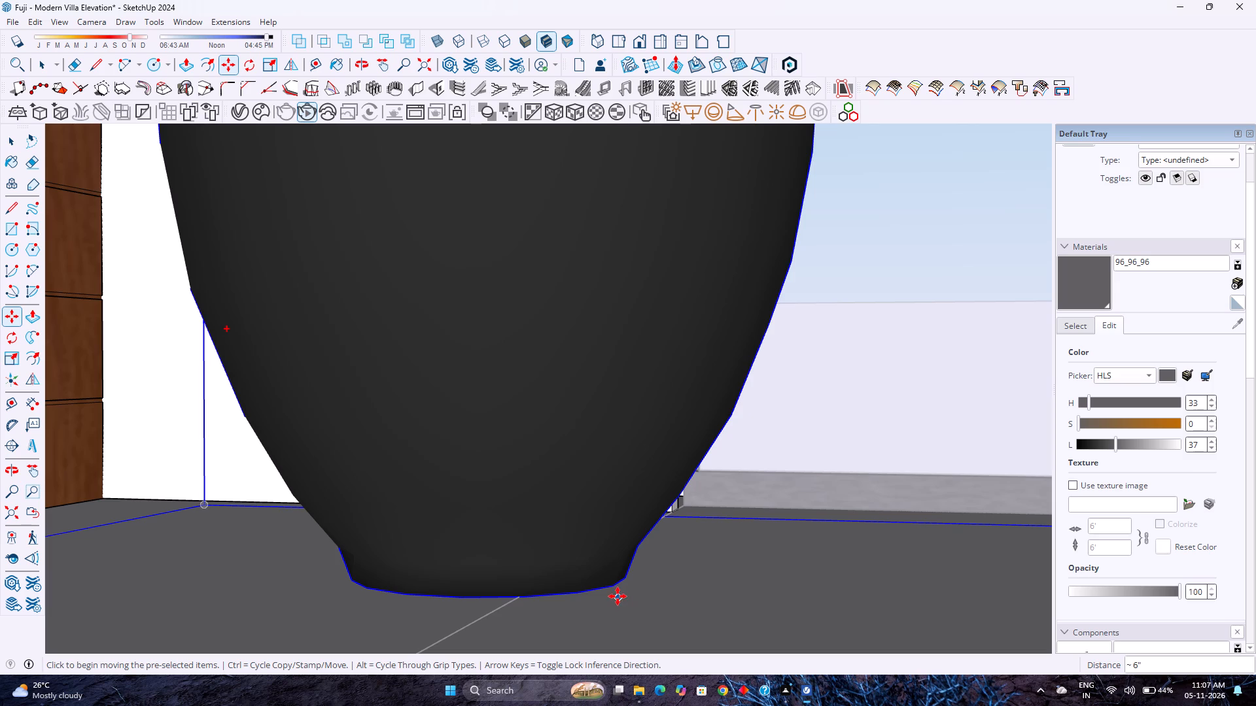
Move the potted bamboo 9 13/16" along the green axis, closer to the wood-clad wall.
scroll(619, 588, "down", 8)
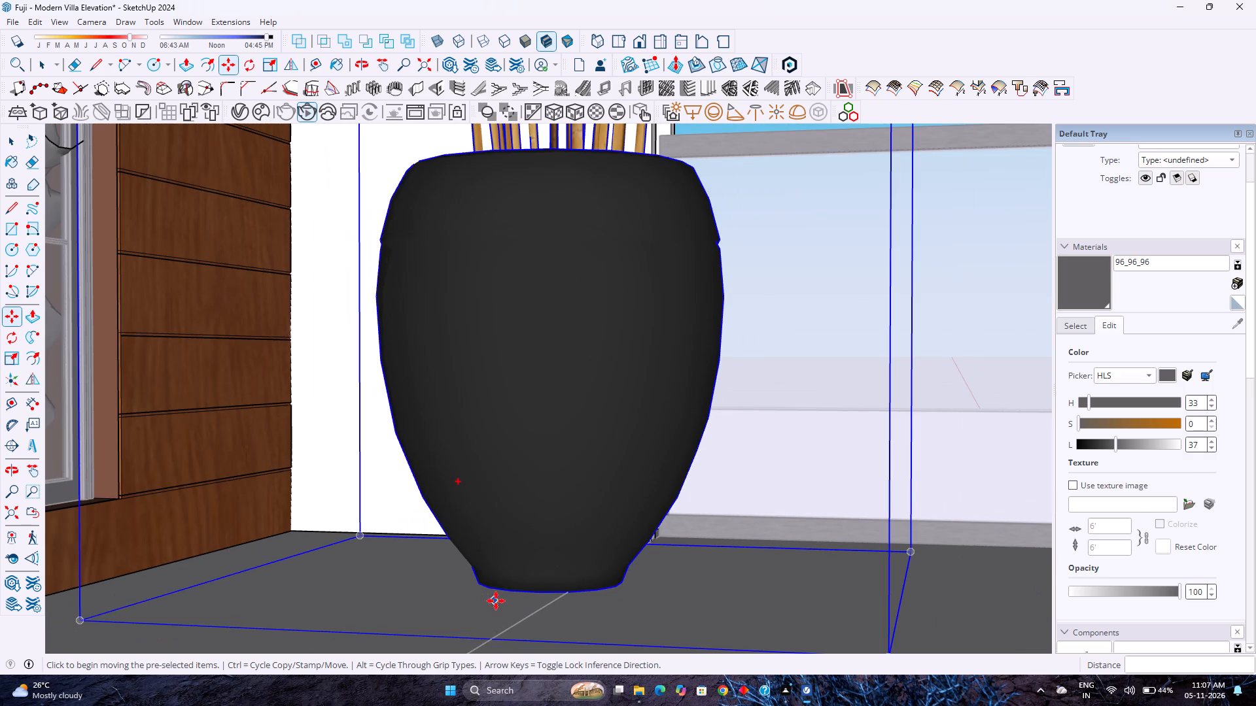
left_click(501, 589)
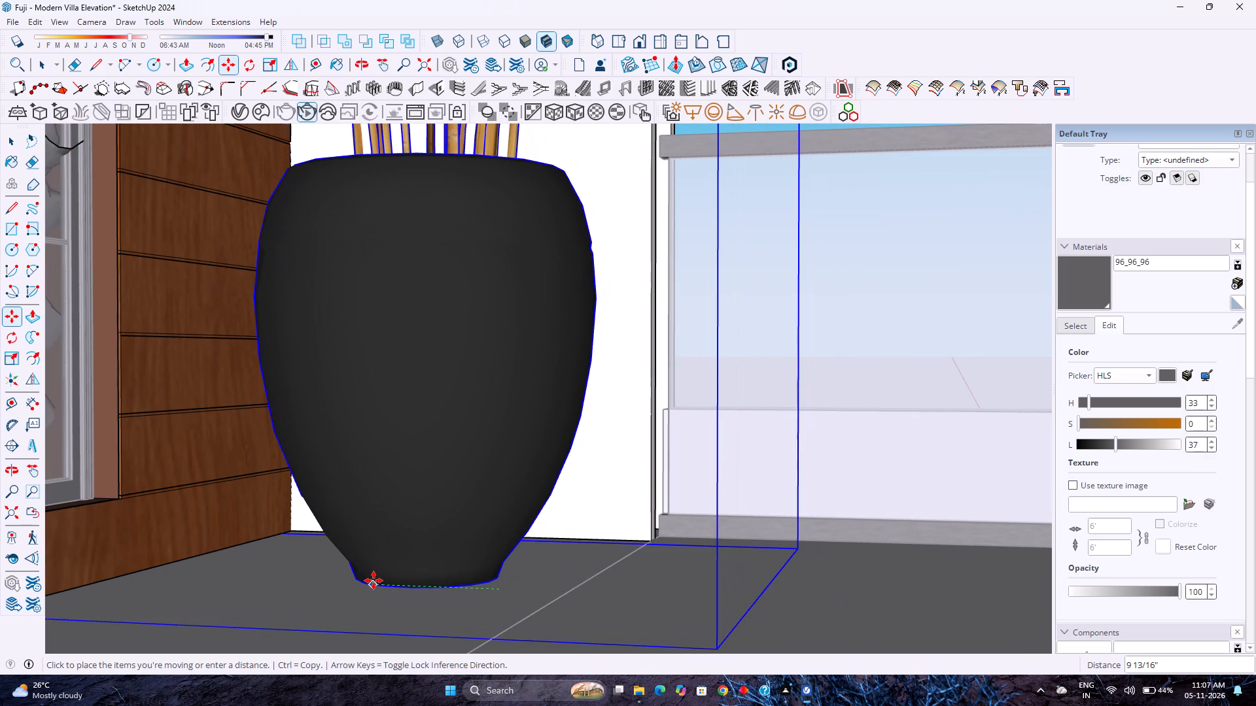
left_click(374, 580)
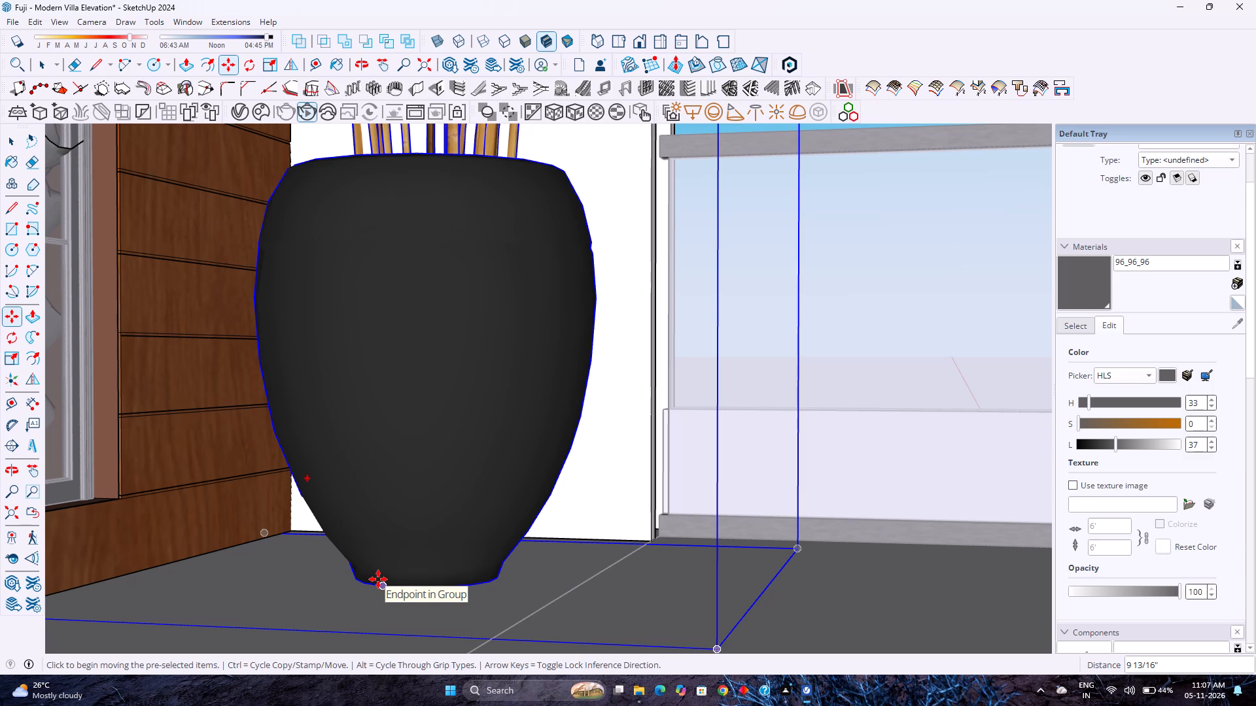
scroll(383, 578, "down", 9)
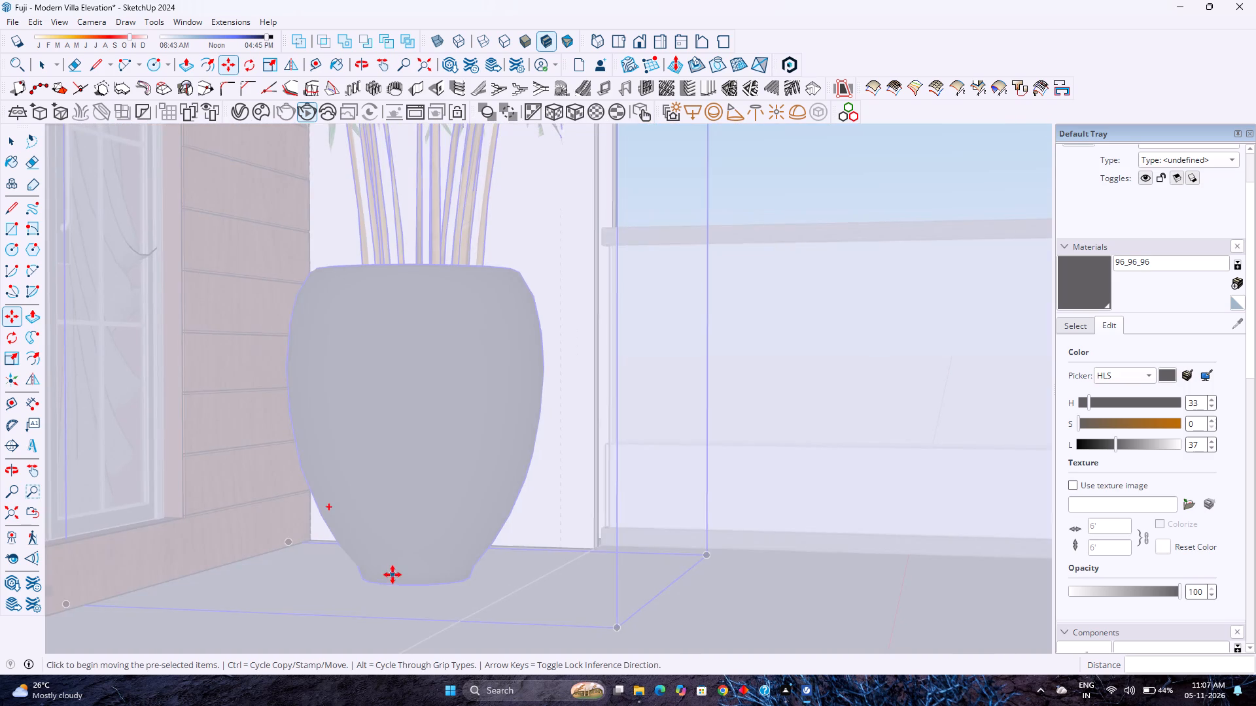
Examine the potted bamboo's placement and scale on the first-floor balcony, in the whole villa and closer in.
scroll(401, 569, "down", 3)
left_click(12, 512)
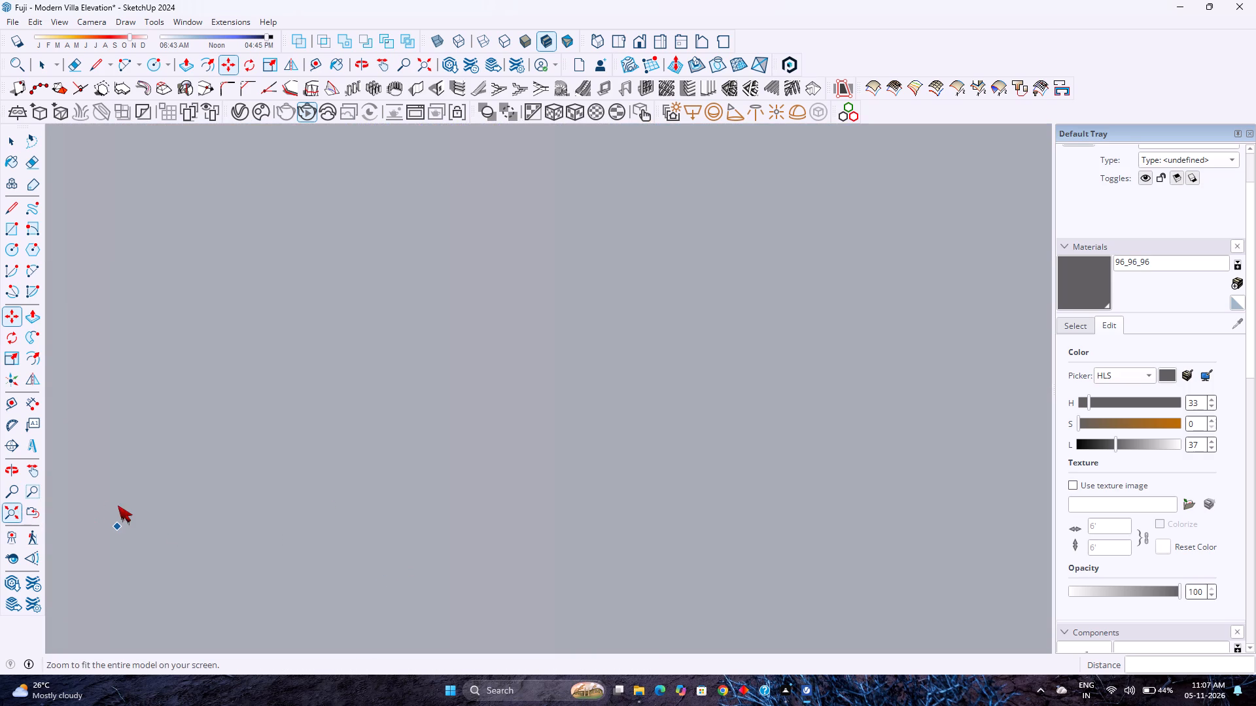
scroll(288, 466, "down", 2)
middle_click_drag(434, 466, 217, 528)
middle_click_drag(217, 528, 204, 531)
middle_click_drag(171, 538, 49, 543)
key("space")
scroll(441, 479, "up", 4)
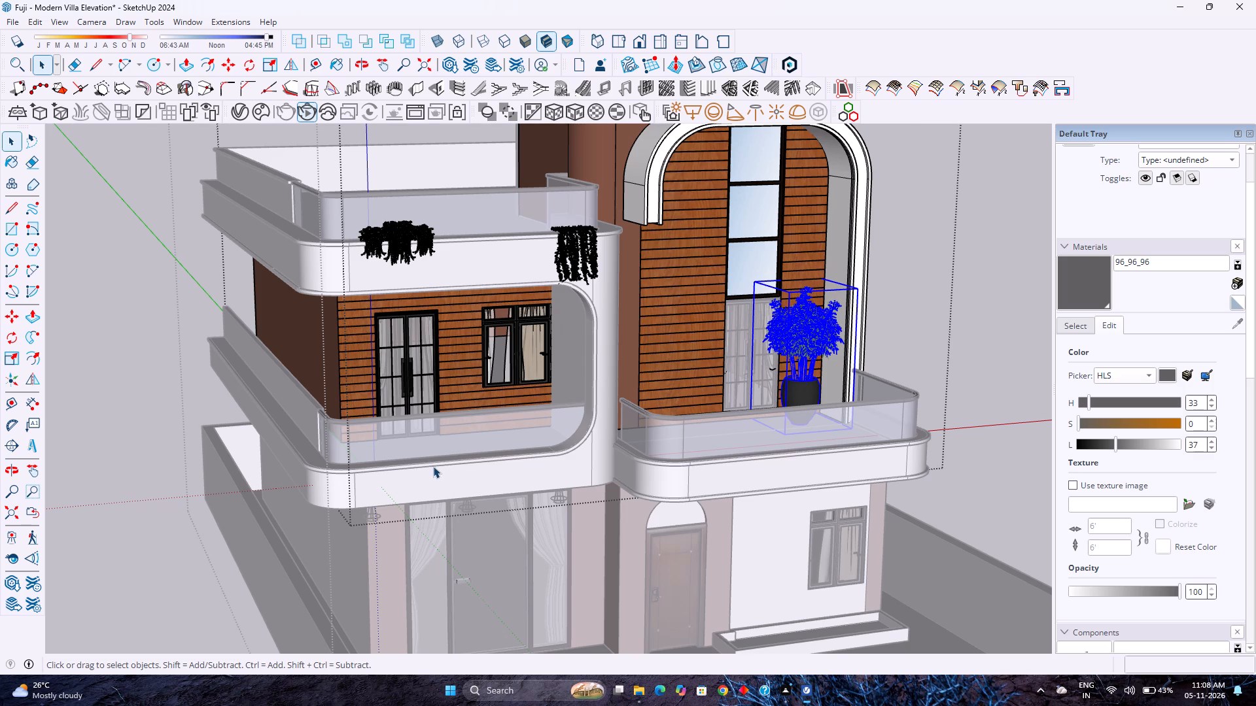
scroll(475, 496, "down", 4)
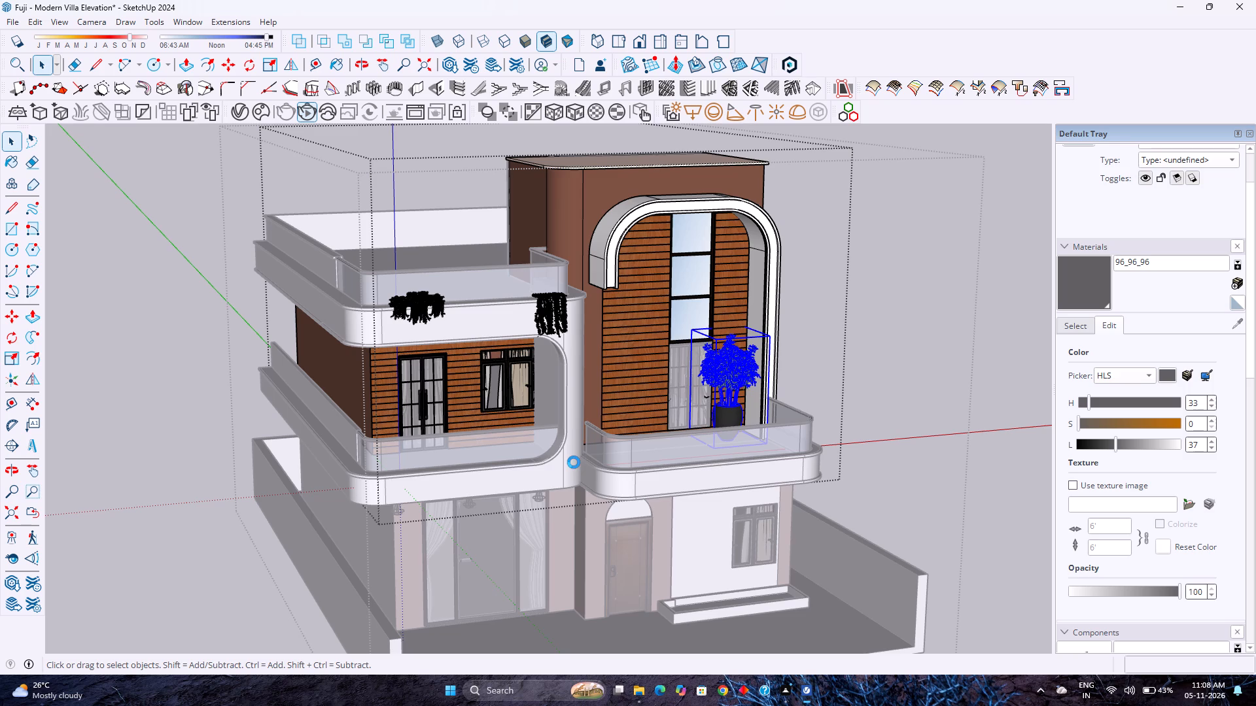
scroll(574, 462, "down", 4)
scroll(574, 462, "up", 4)
scroll(676, 442, "up", 4)
left_click(622, 420)
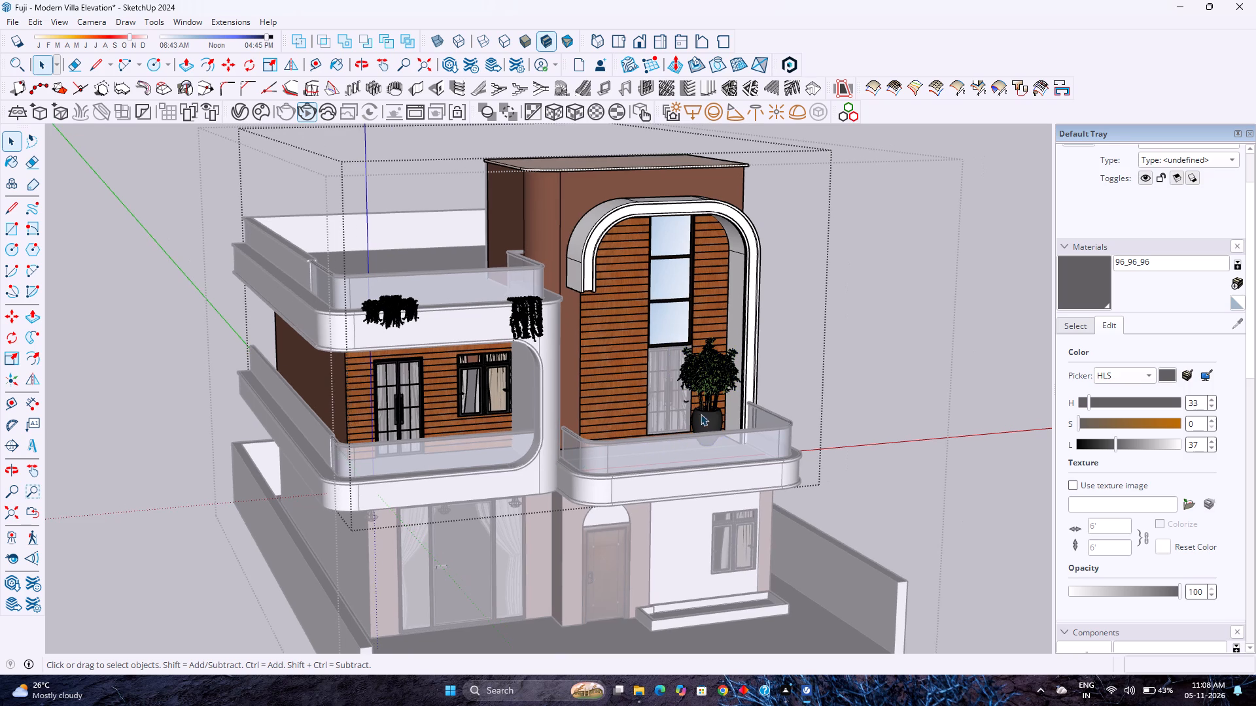
scroll(708, 412, "up", 8)
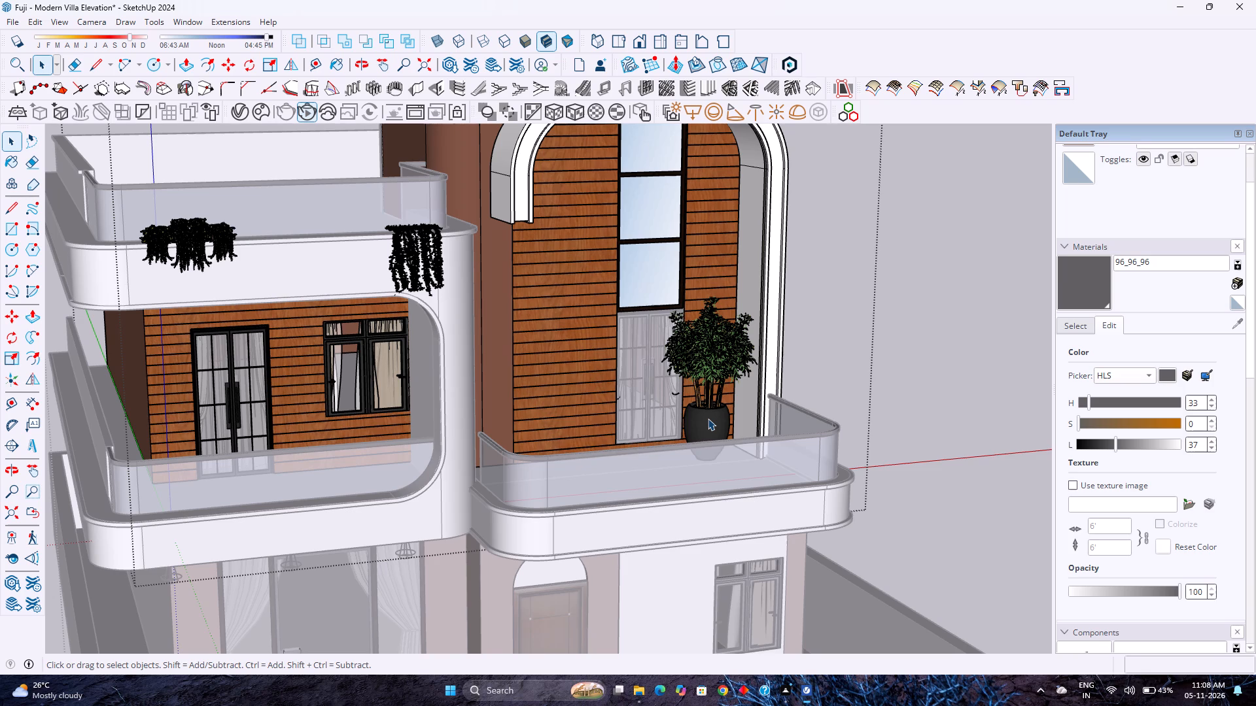
scroll(708, 418, "down", 2)
scroll(708, 418, "up", 1)
scroll(708, 418, "down", 2)
scroll(708, 418, "up", 2)
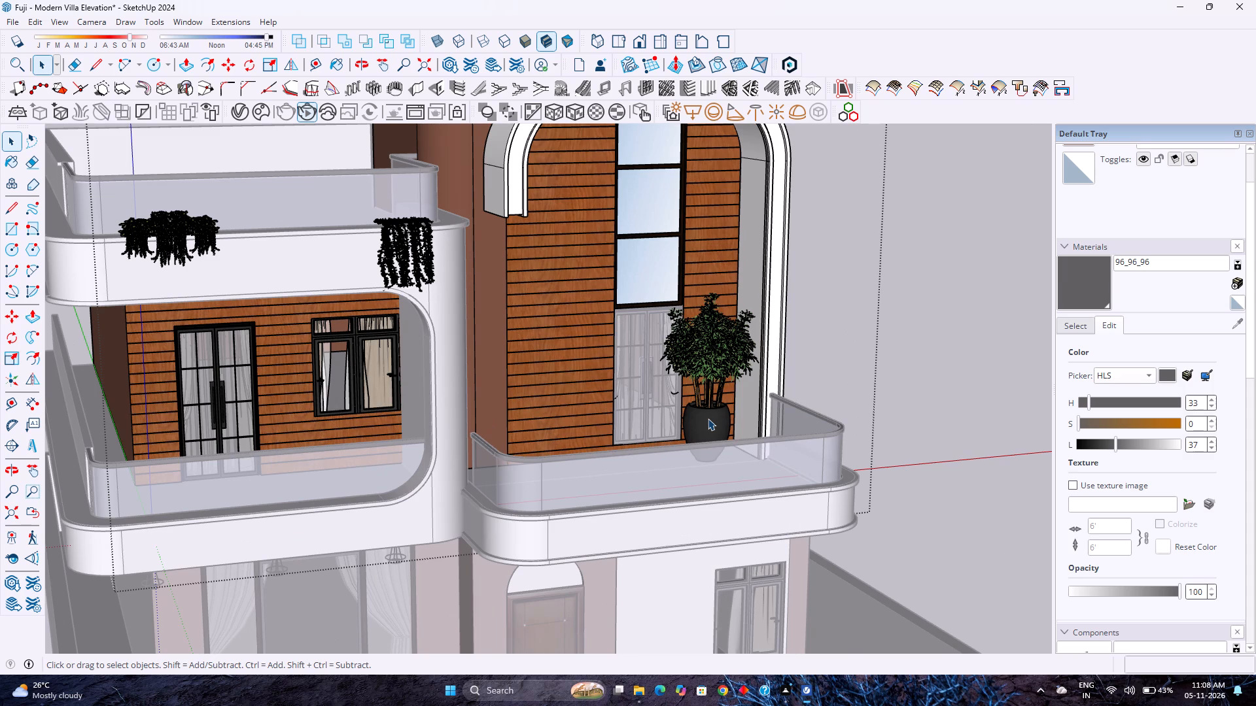
scroll(708, 418, "down", 2)
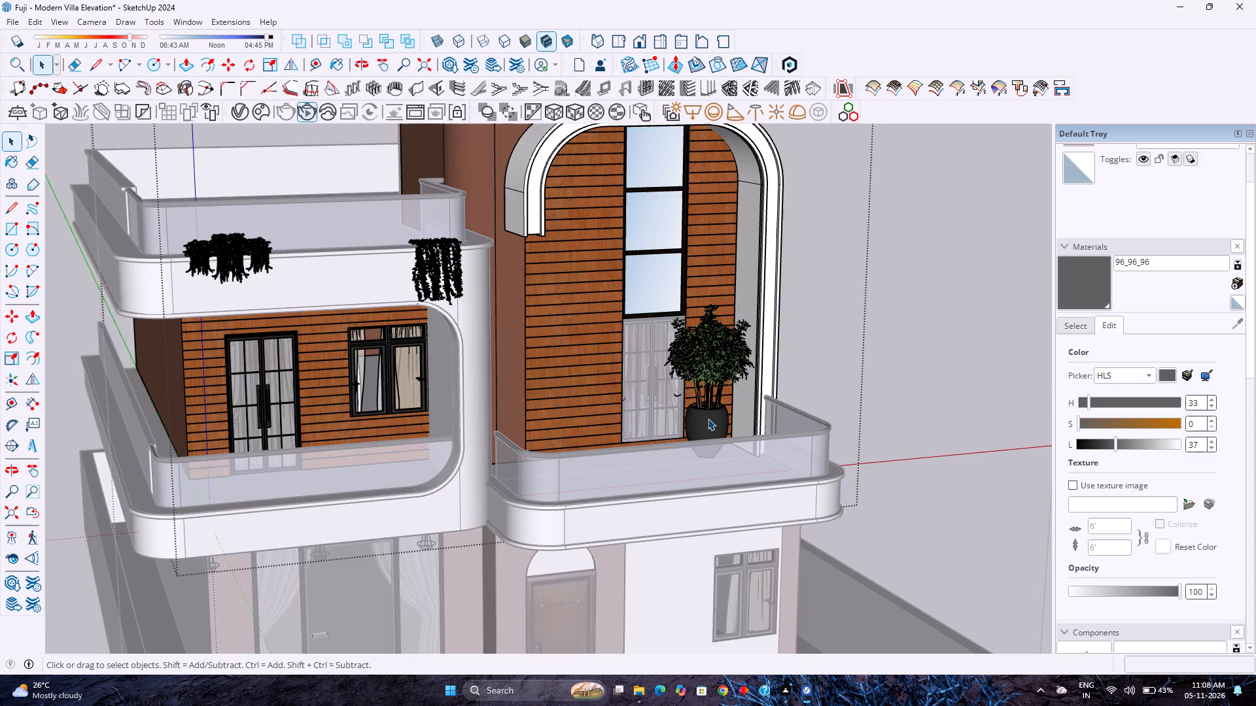
scroll(708, 418, "up", 6)
Move the potted bamboo about 9" along the wood-clad wall, away from the balcony door toward the white arch's far leg.
middle_click_drag(708, 419, 584, 464)
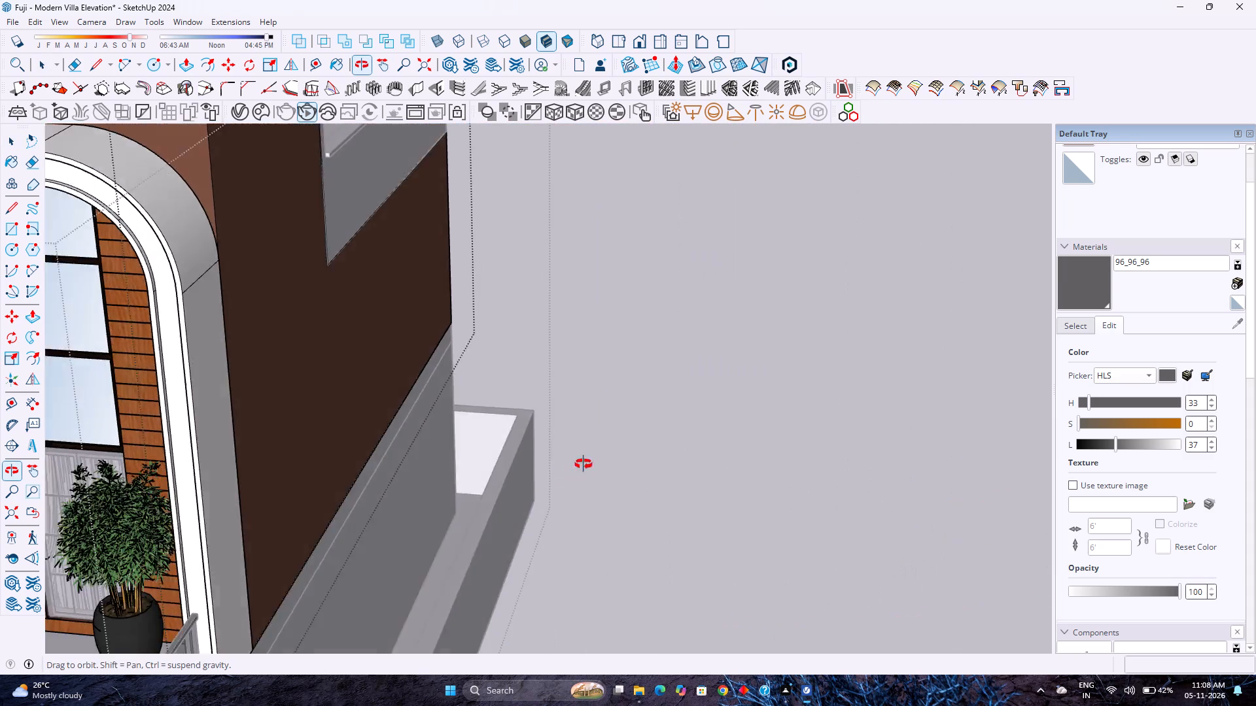
middle_click_drag(584, 464, 591, 461)
middle_click(594, 460)
scroll(601, 457, "down", 3)
left_click(340, 544)
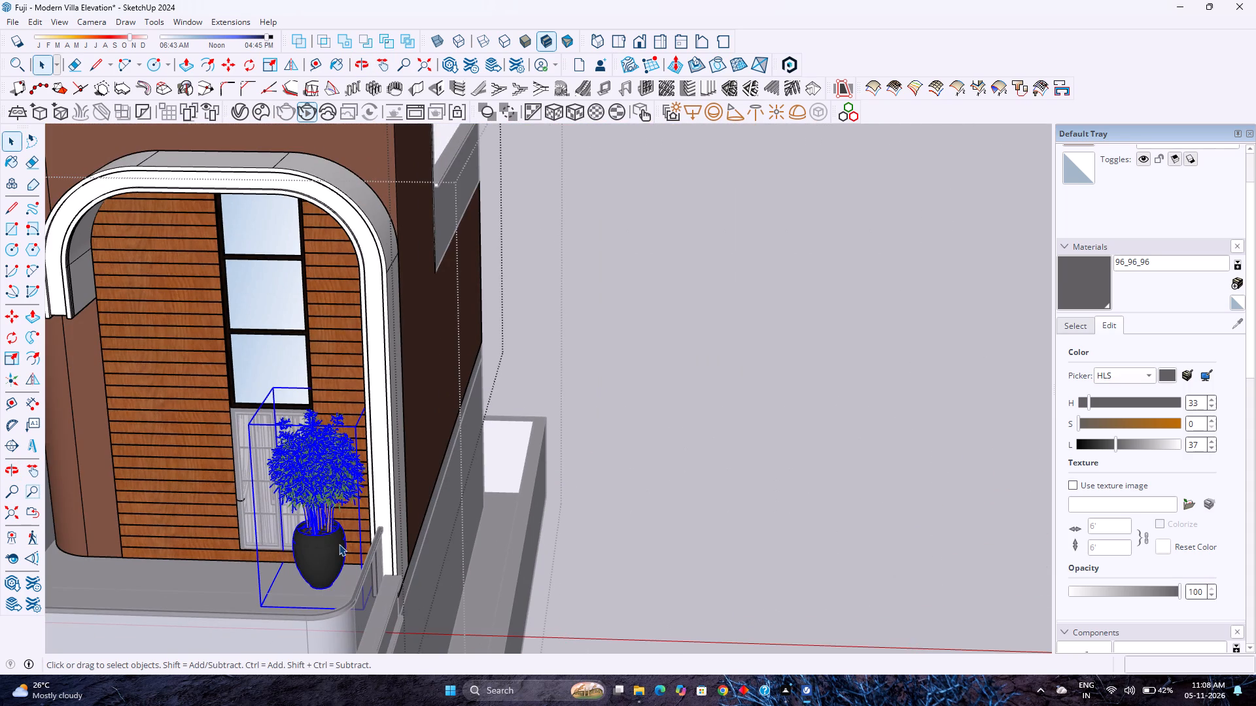
key("m")
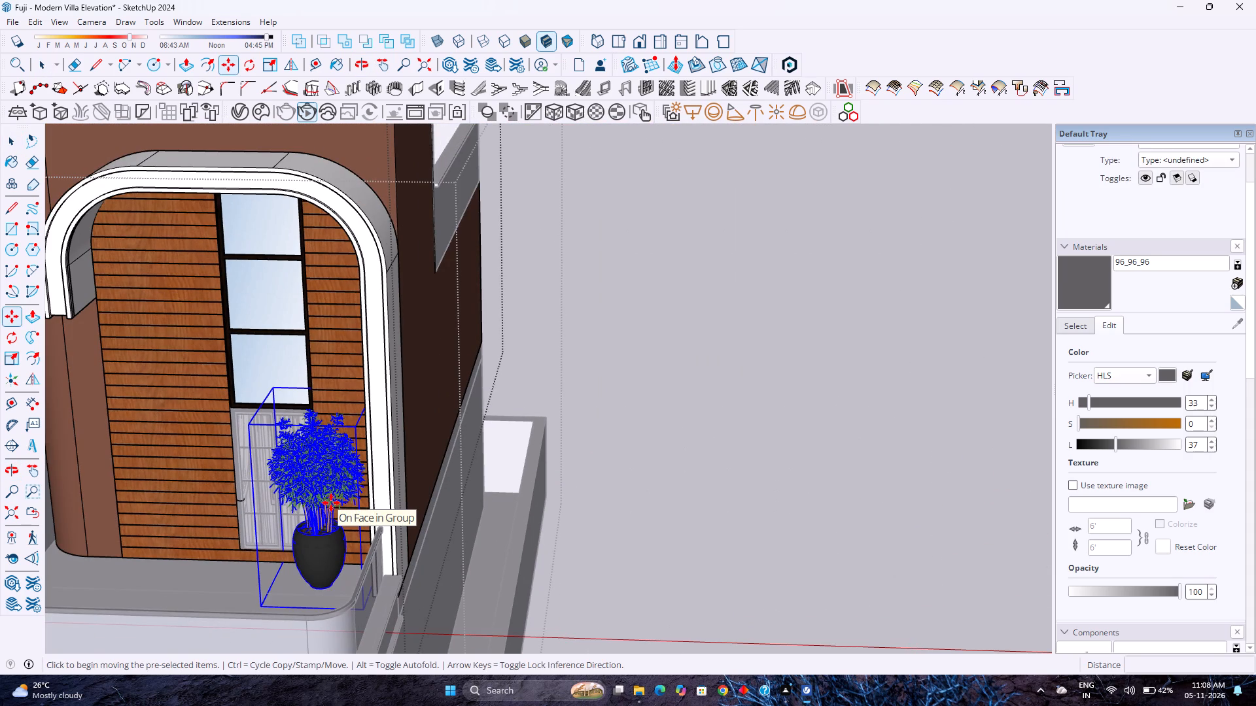
scroll(438, 545, "down", 3)
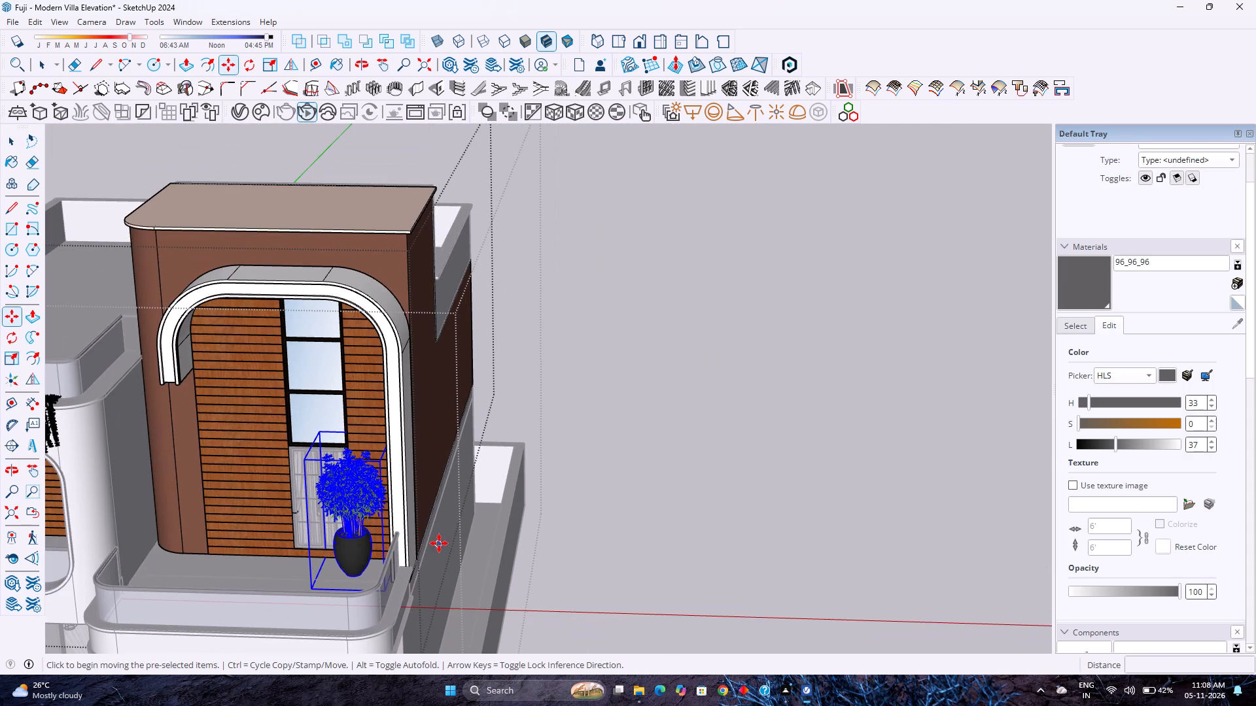
middle_click_drag(315, 551, 362, 569)
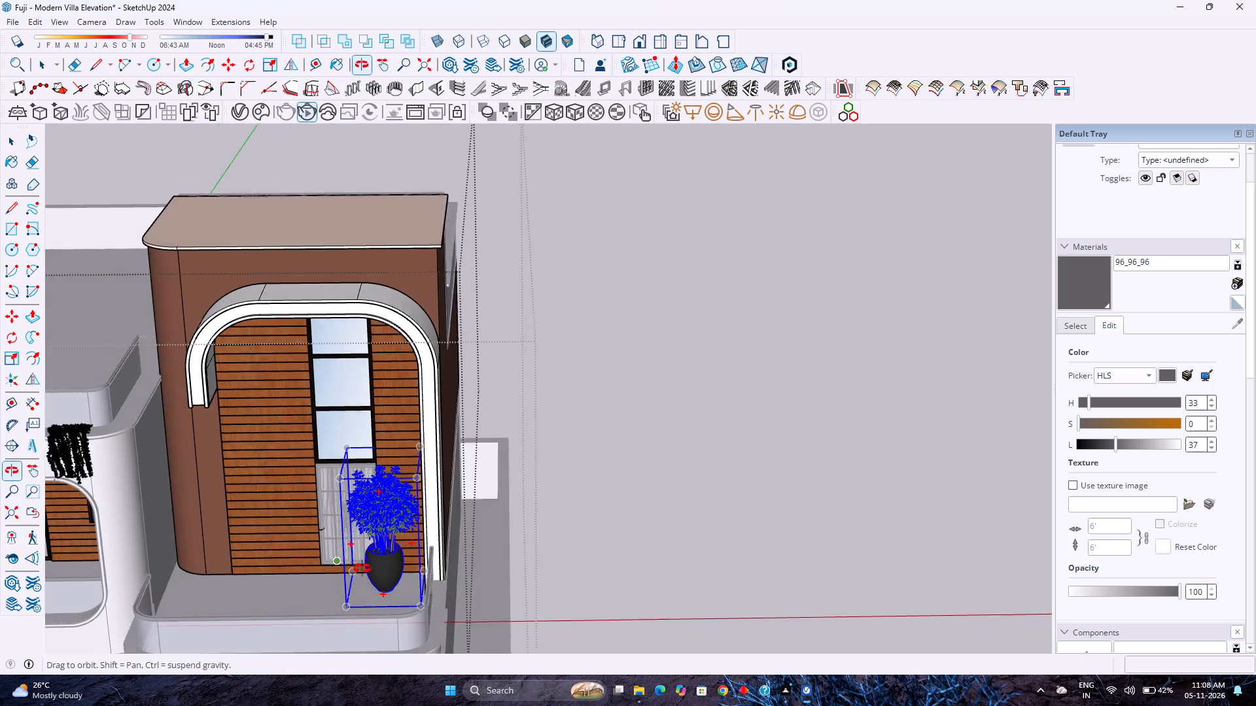
middle_click_drag(362, 569, 436, 554)
left_click(443, 588)
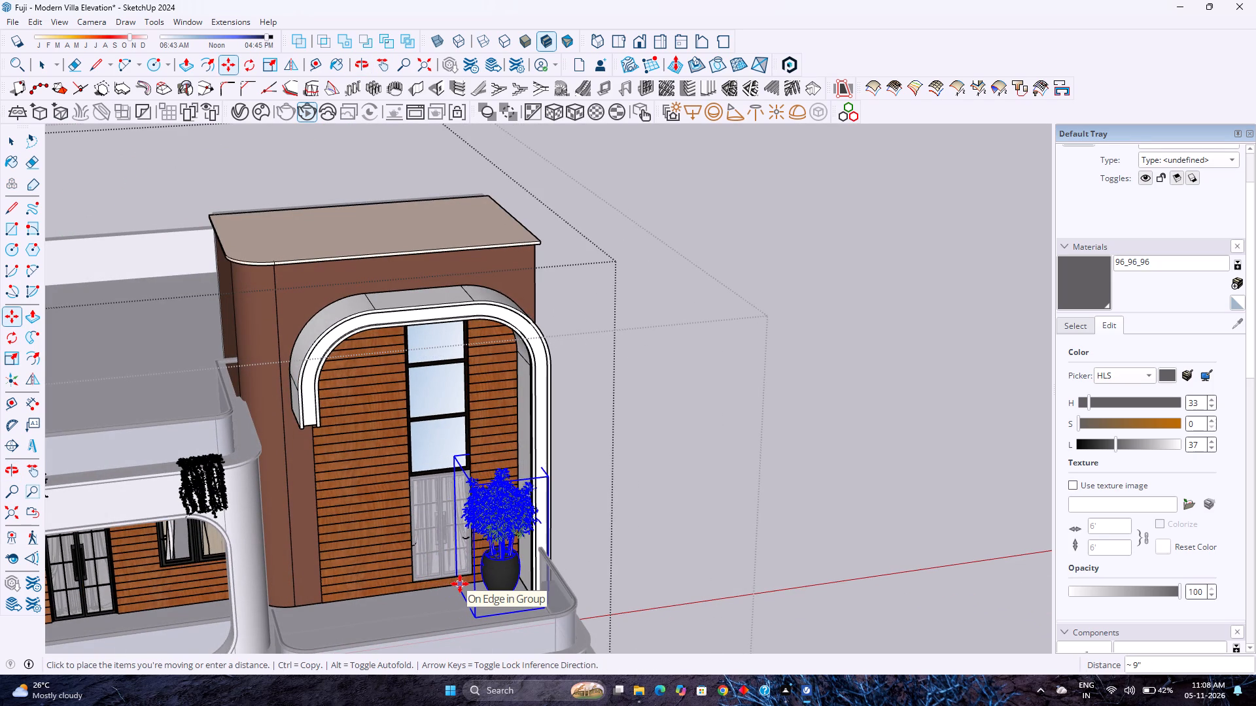
left_click(460, 584)
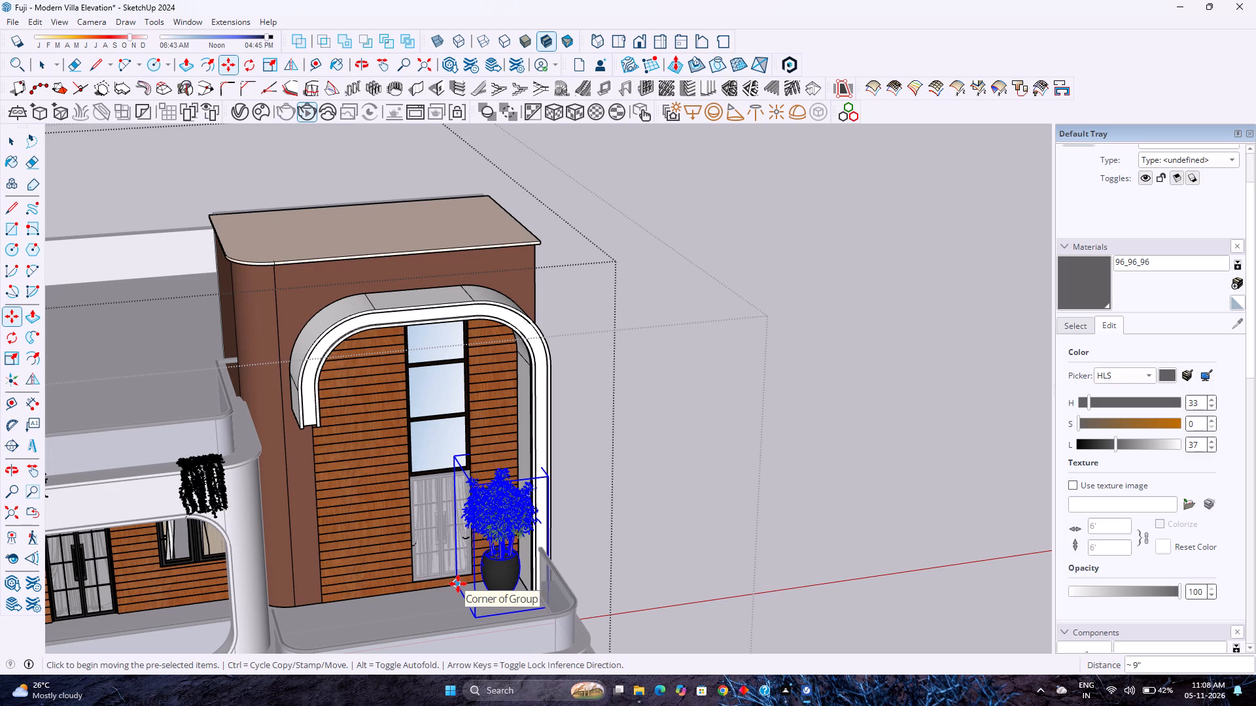
key("space")
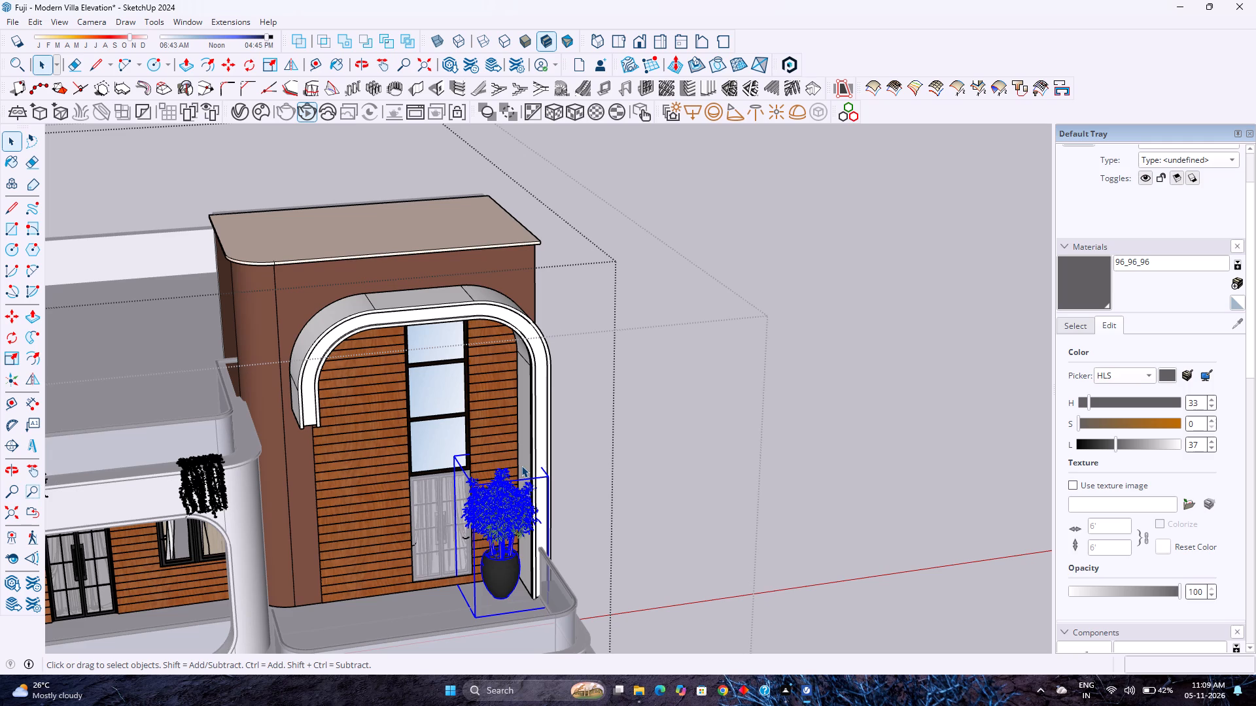
Browse the 3D Warehouse model results for plants to find another potted plant.
scroll(546, 461, "down", 8)
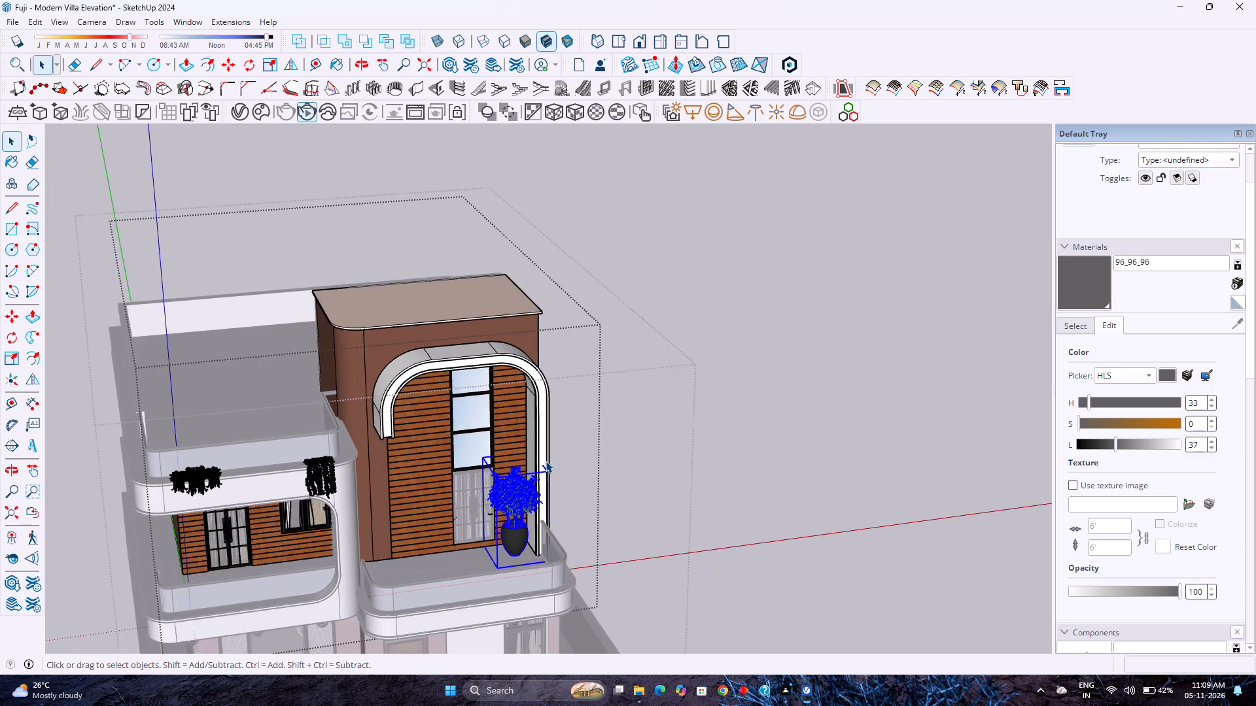
scroll(548, 462, "up", 1)
scroll(548, 464, "down", 2)
left_click(191, 22)
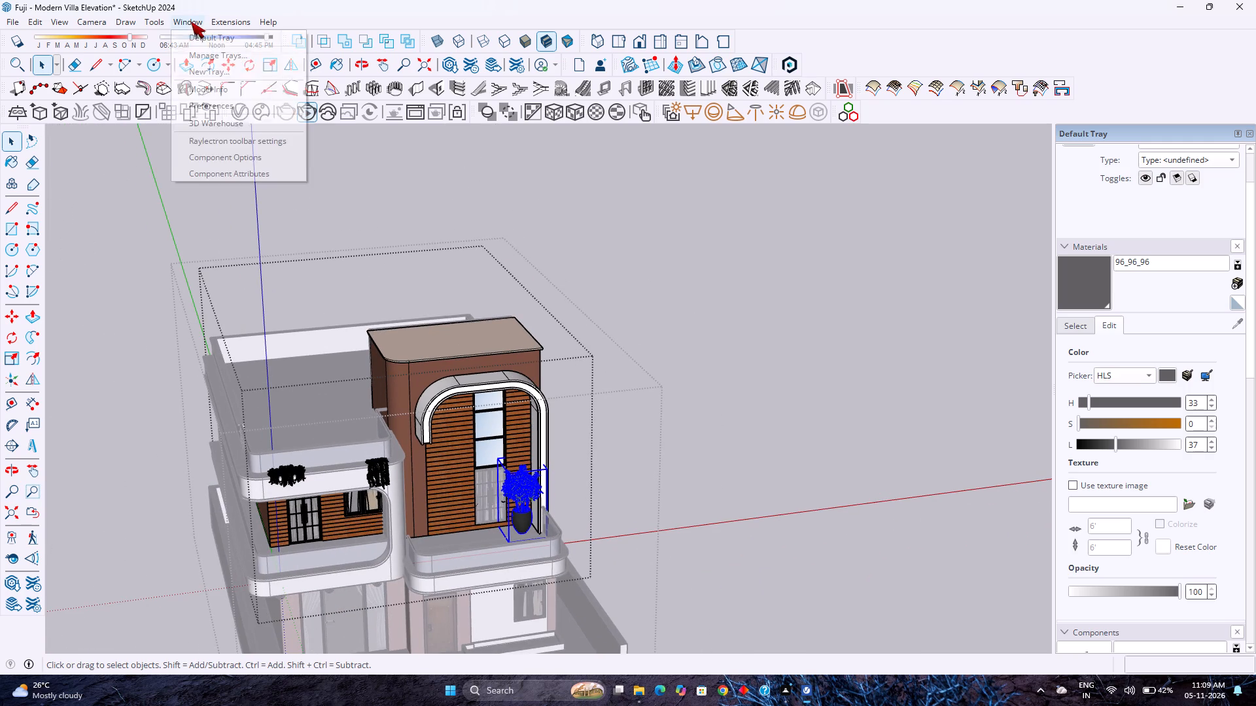
left_click(217, 126)
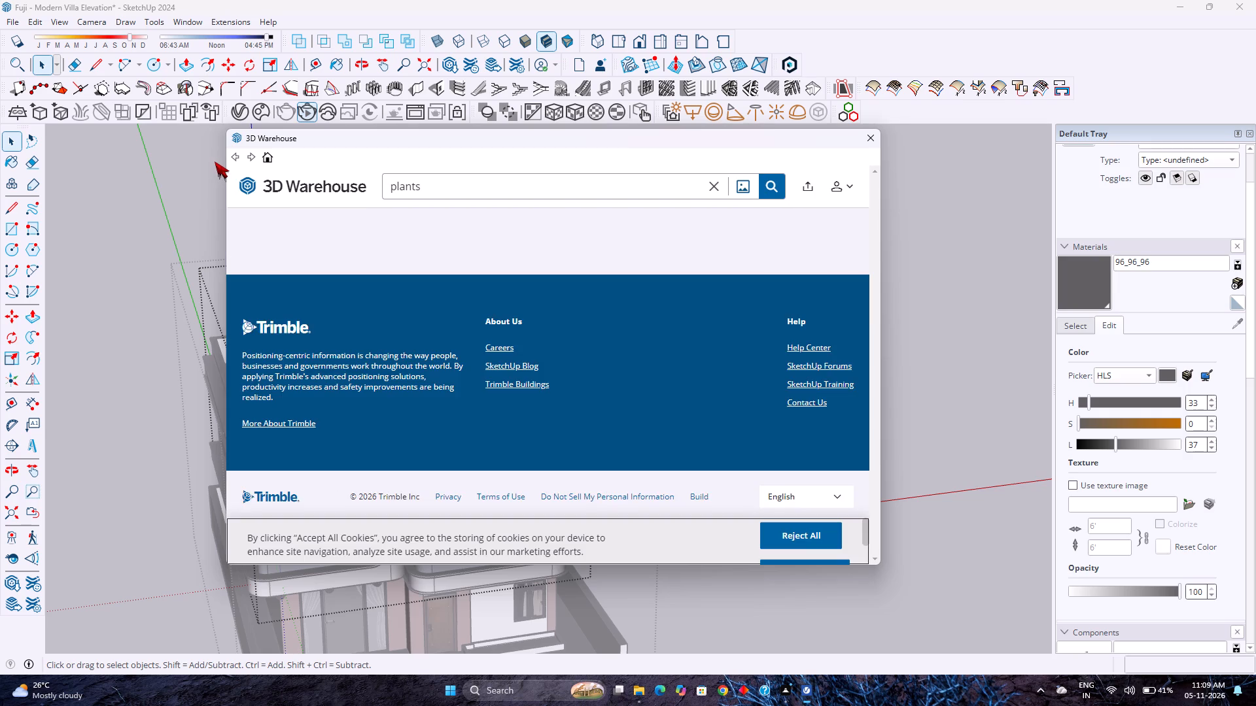
scroll(290, 233, "down", 3)
scroll(461, 275, "down", 3)
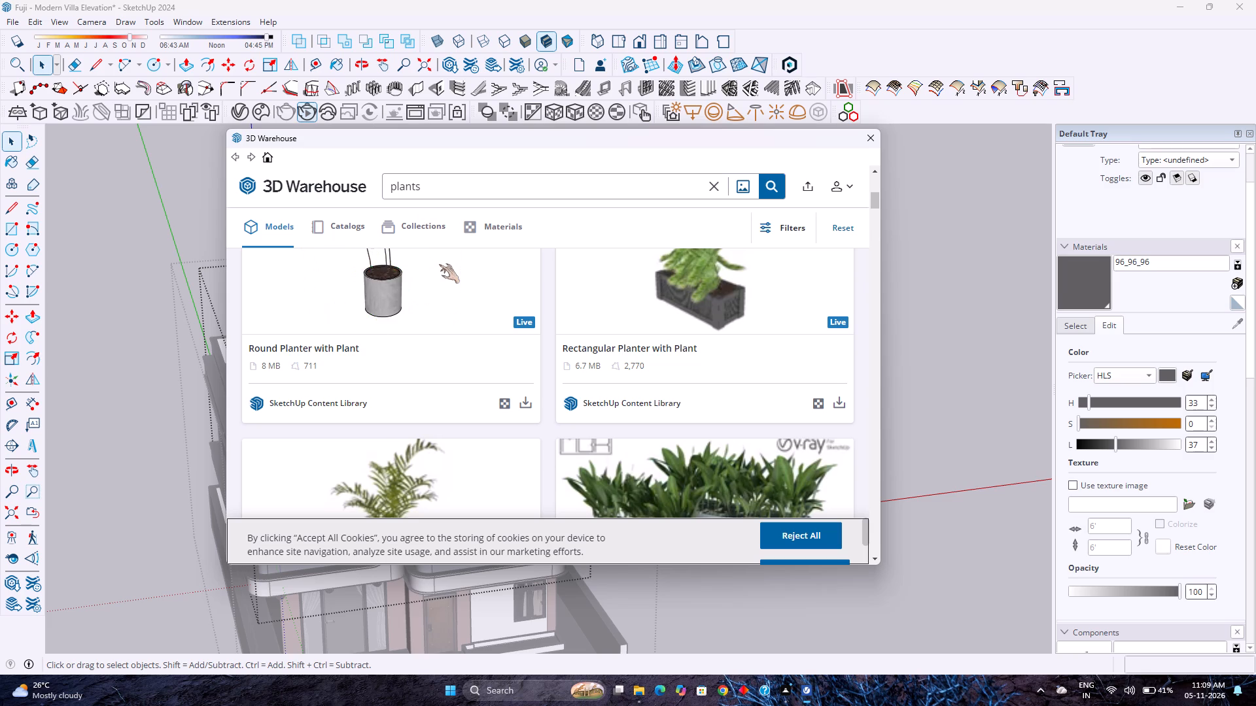
scroll(446, 260, "down", 4)
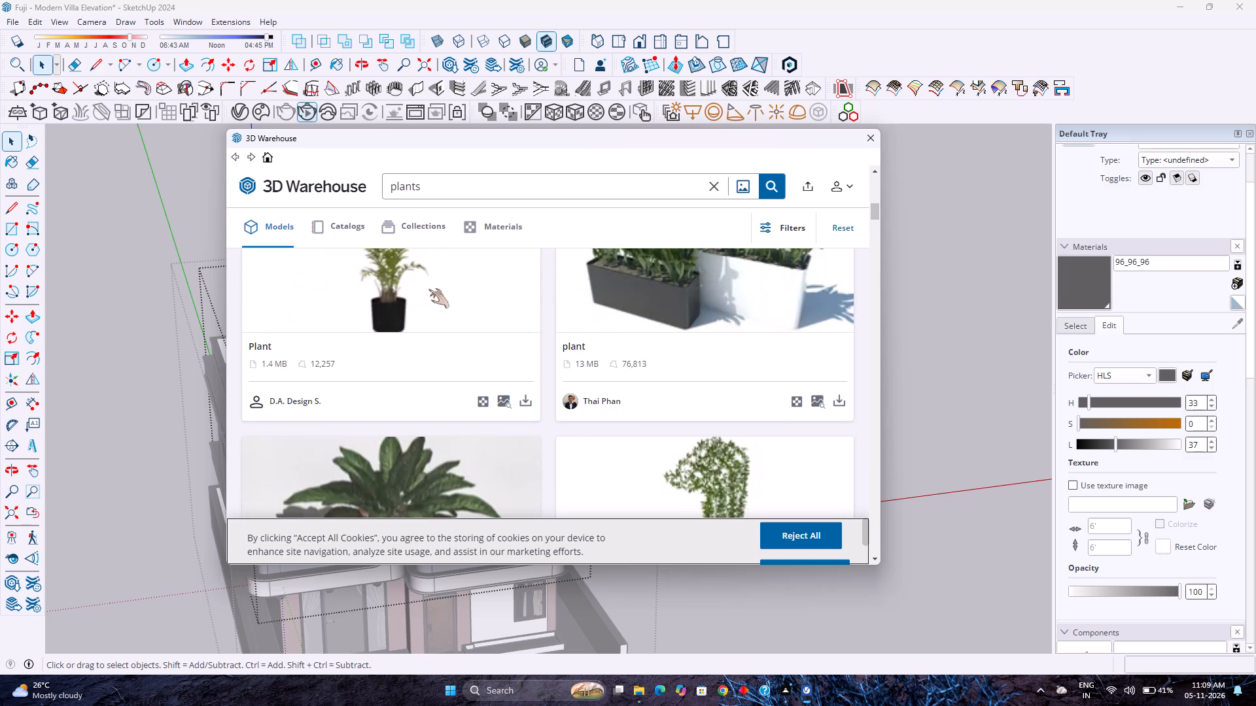
scroll(378, 358, "up", 3)
scroll(378, 358, "down", 8)
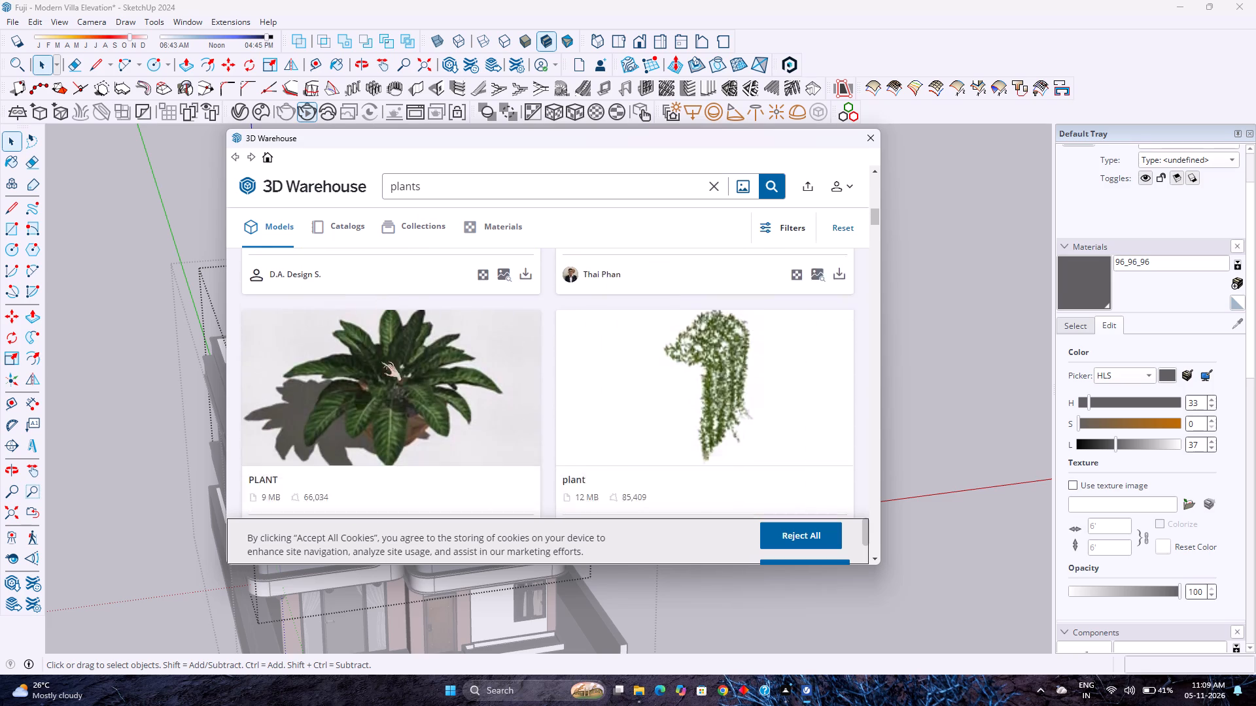
scroll(392, 370, "down", 20)
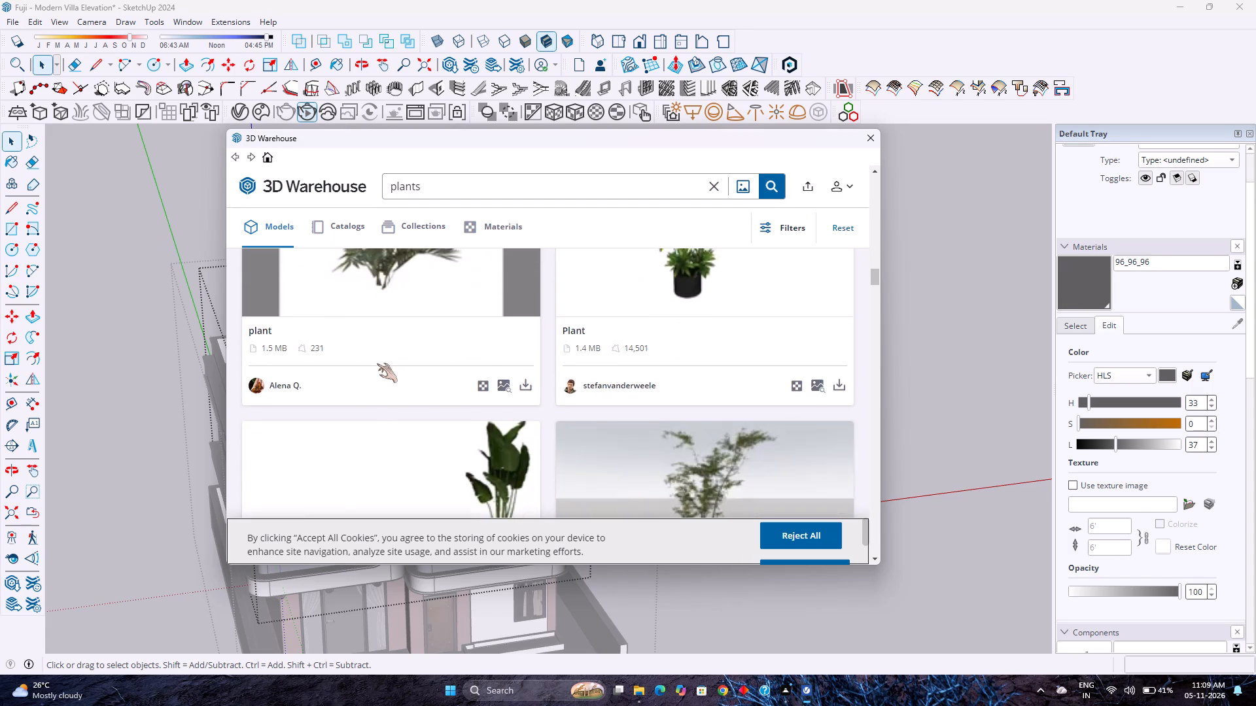
scroll(377, 363, "down", 8)
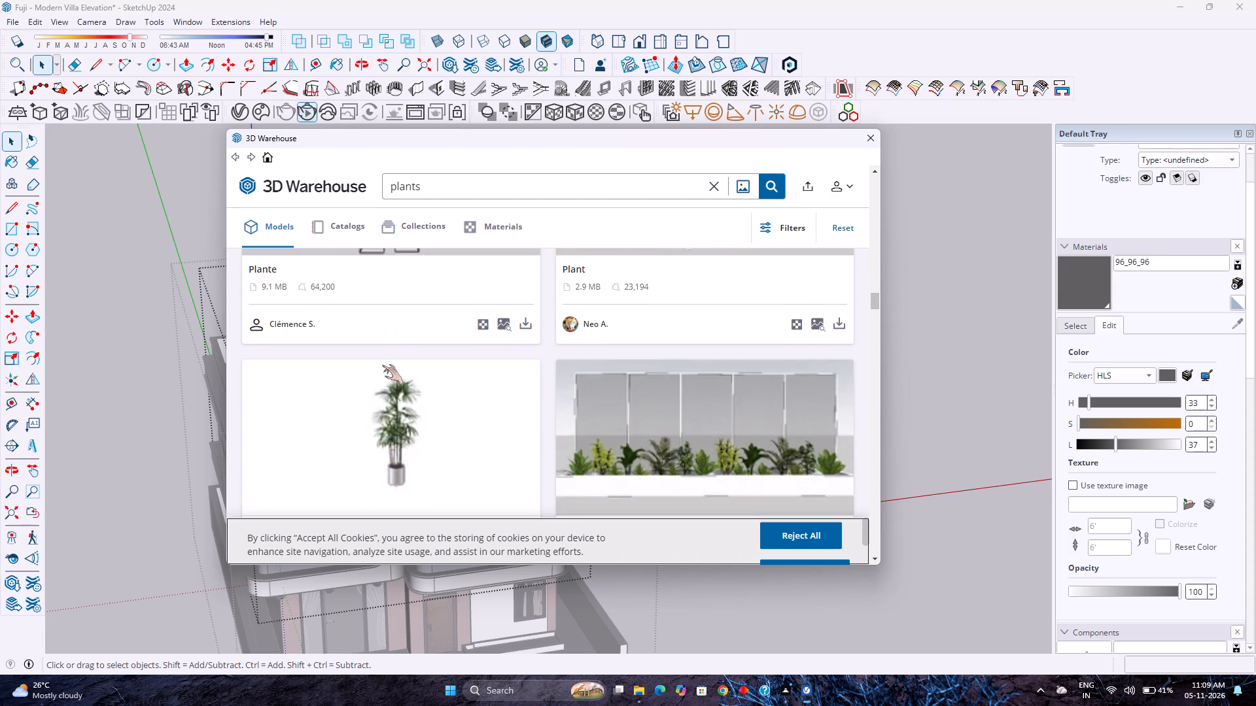
scroll(382, 365, "down", 3)
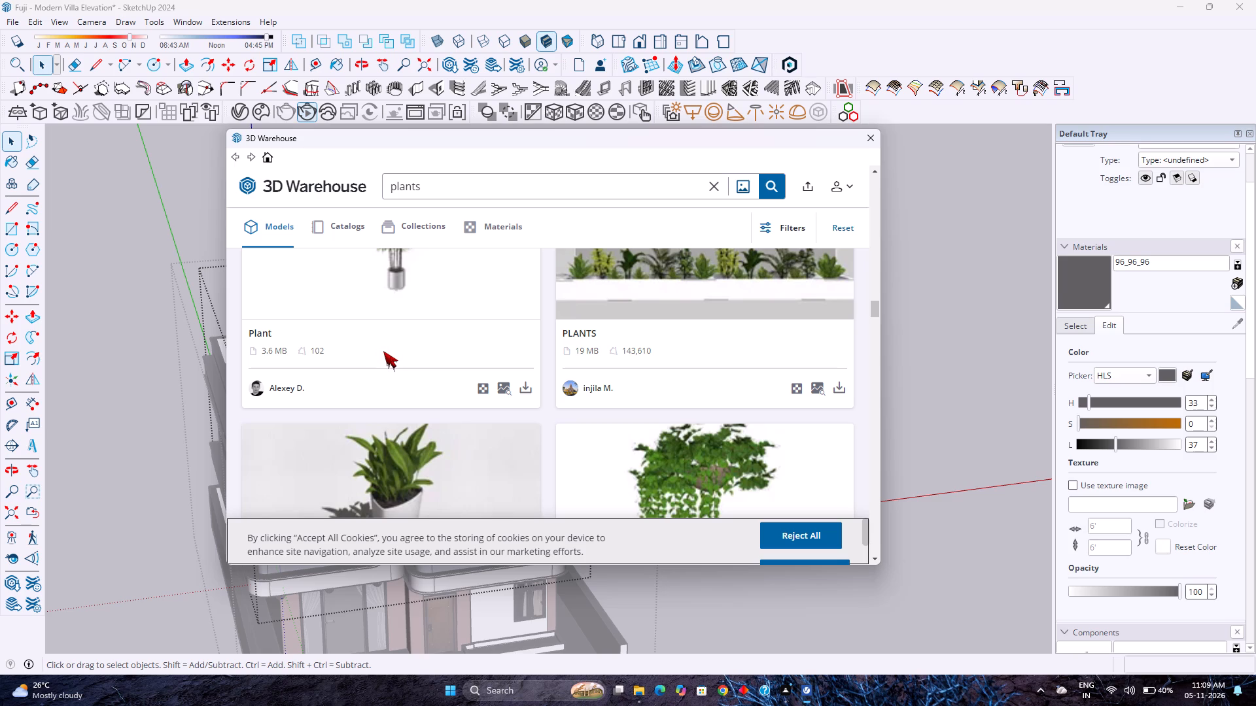
scroll(383, 352, "down", 9)
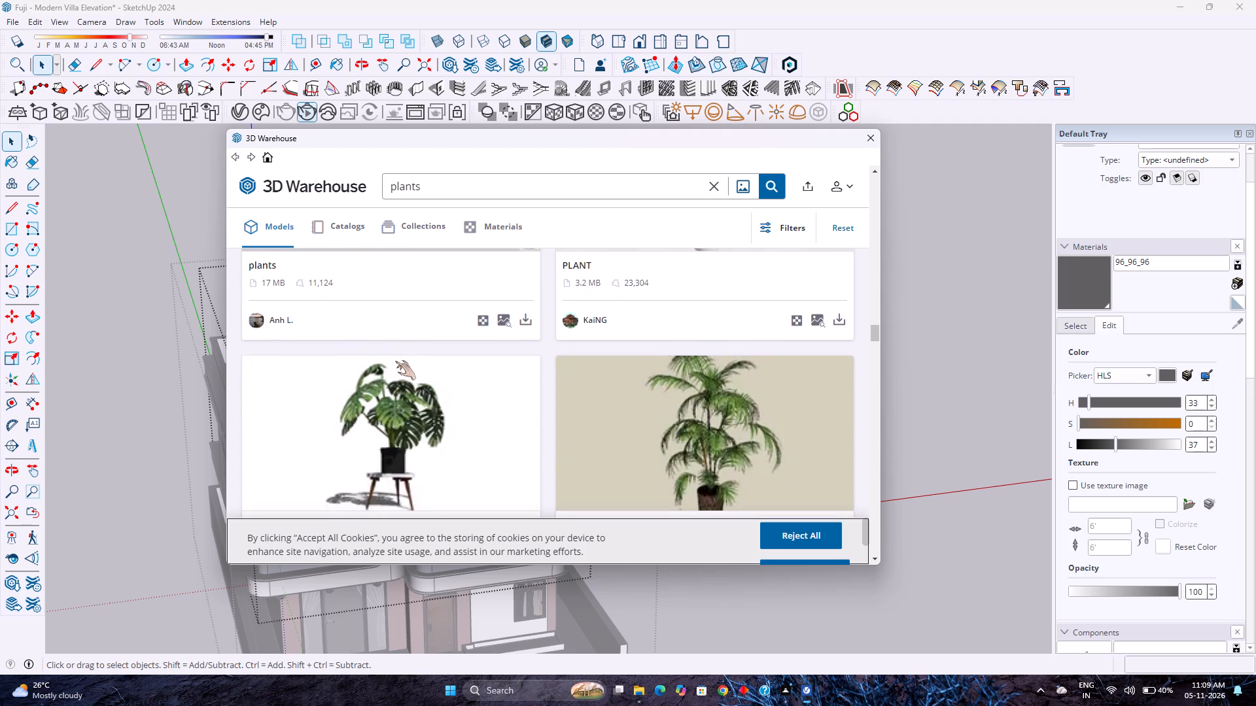
scroll(395, 361, "down", 7)
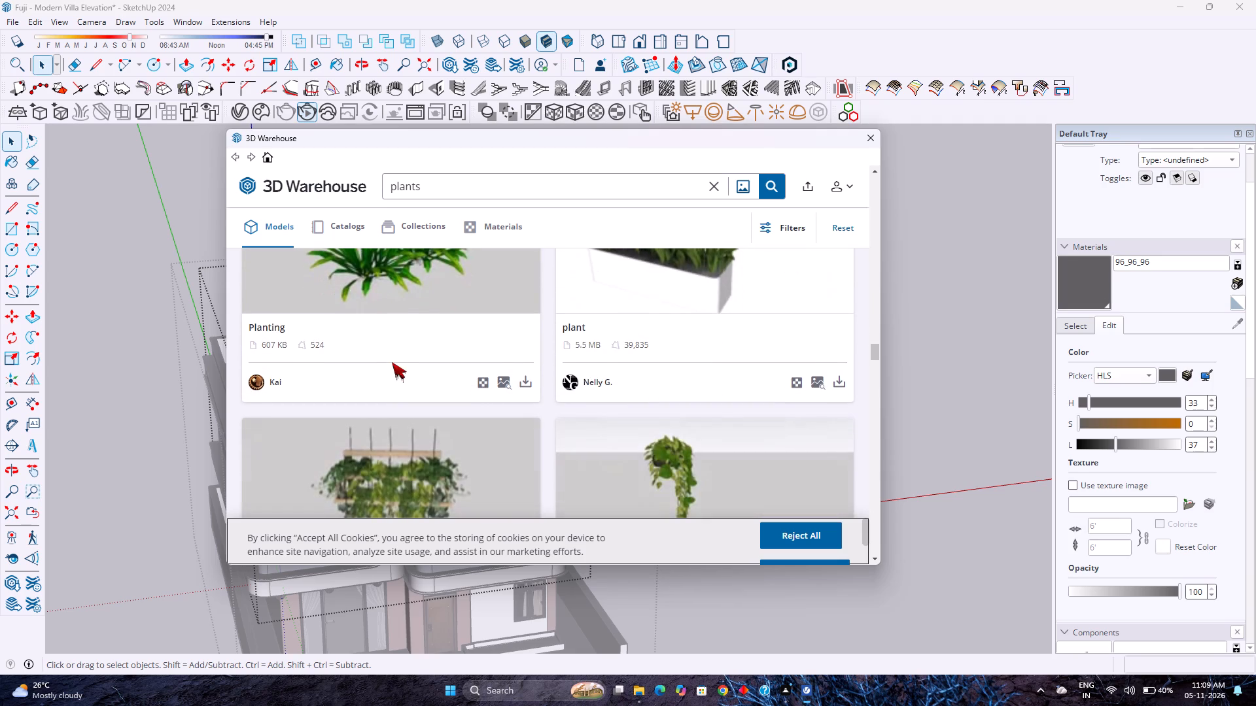
scroll(383, 361, "down", 3)
scroll(449, 393, "up", 2)
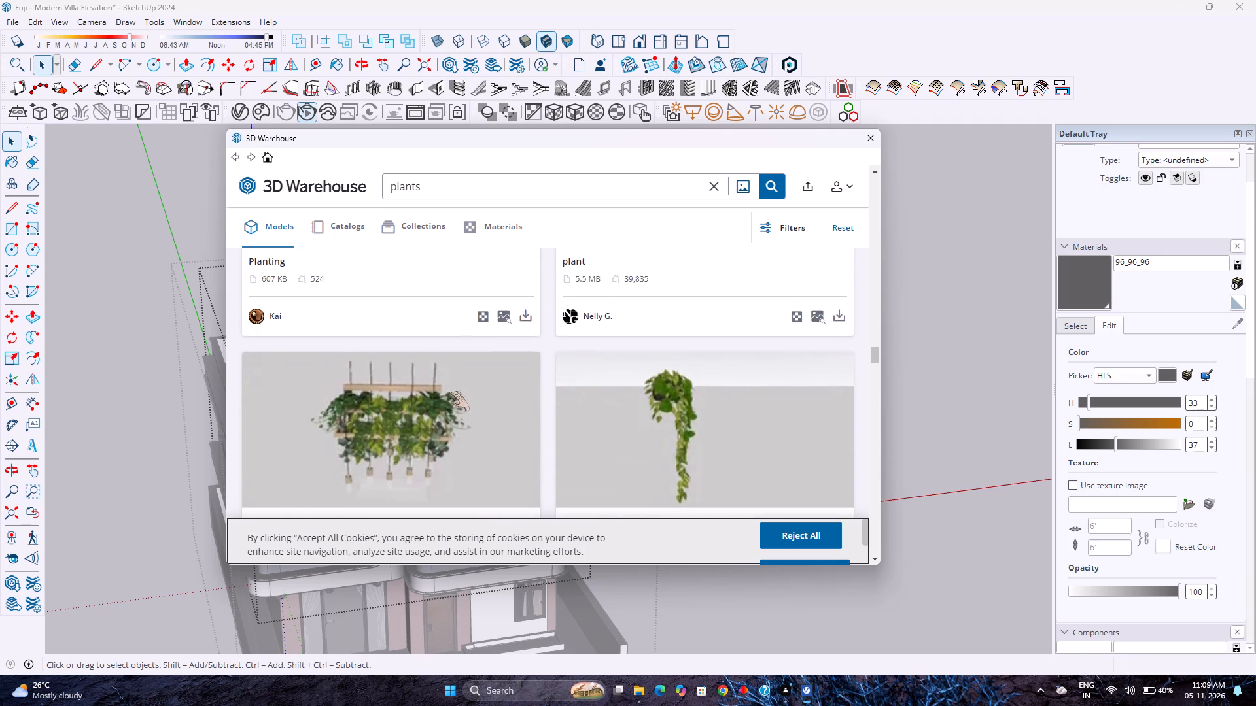
scroll(419, 387, "up", 4)
scroll(406, 384, "down", 5)
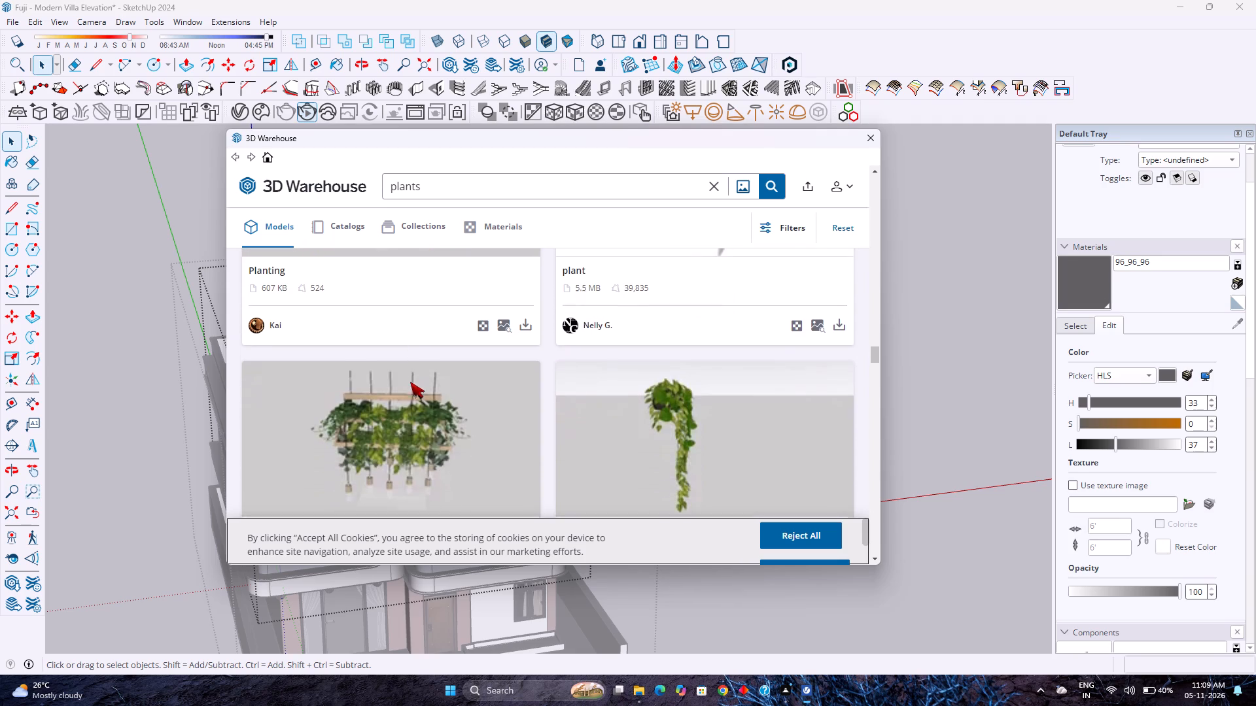
scroll(410, 382, "down", 2)
scroll(552, 398, "down", 4)
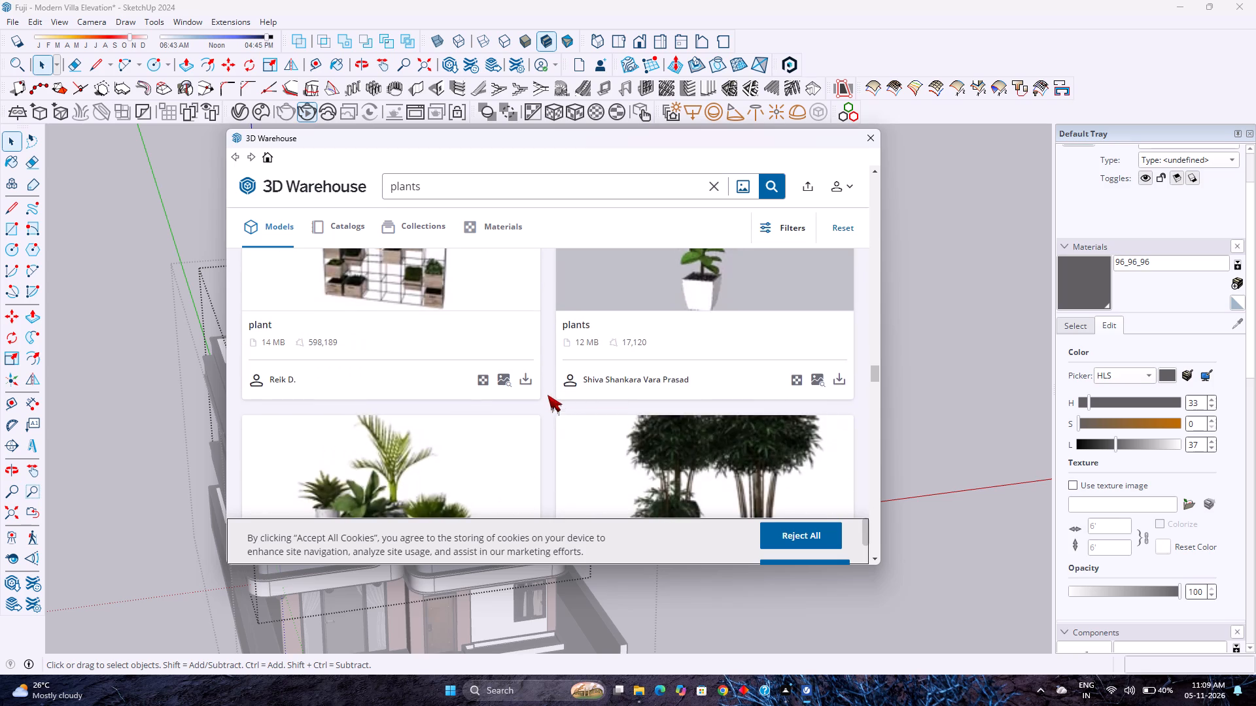
scroll(544, 393, "down", 3)
scroll(418, 377, "down", 3)
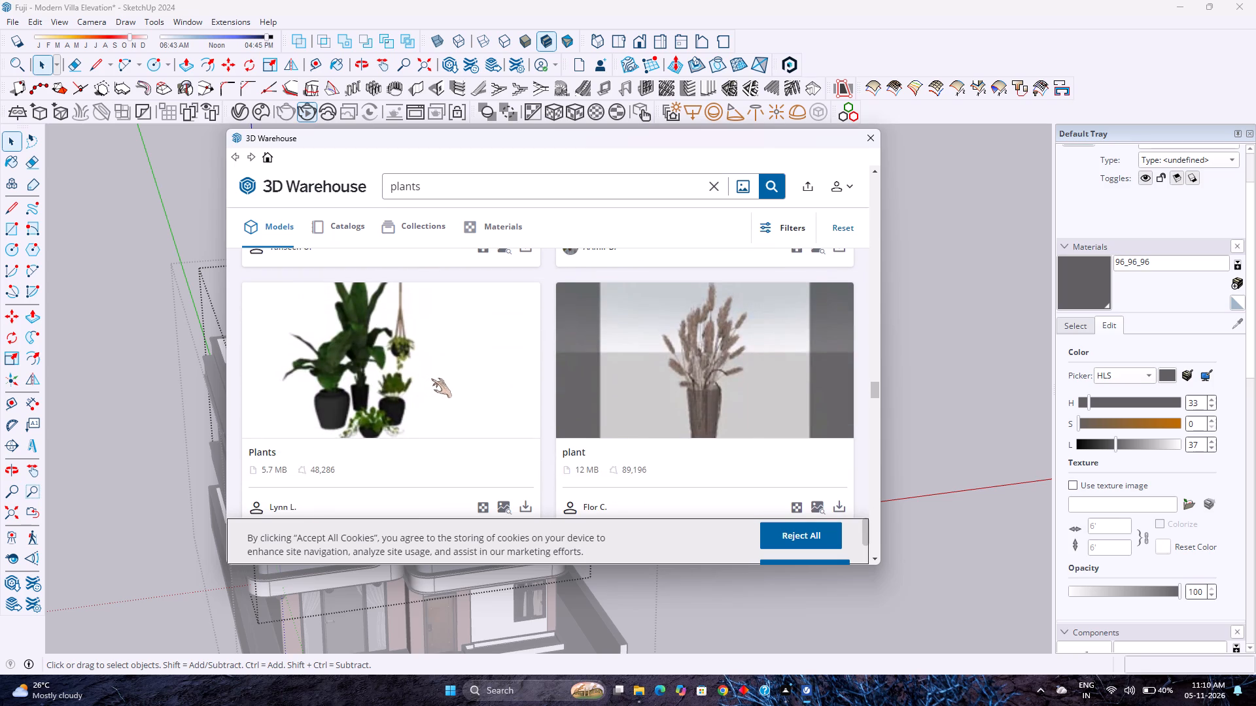
scroll(431, 378, "down", 6)
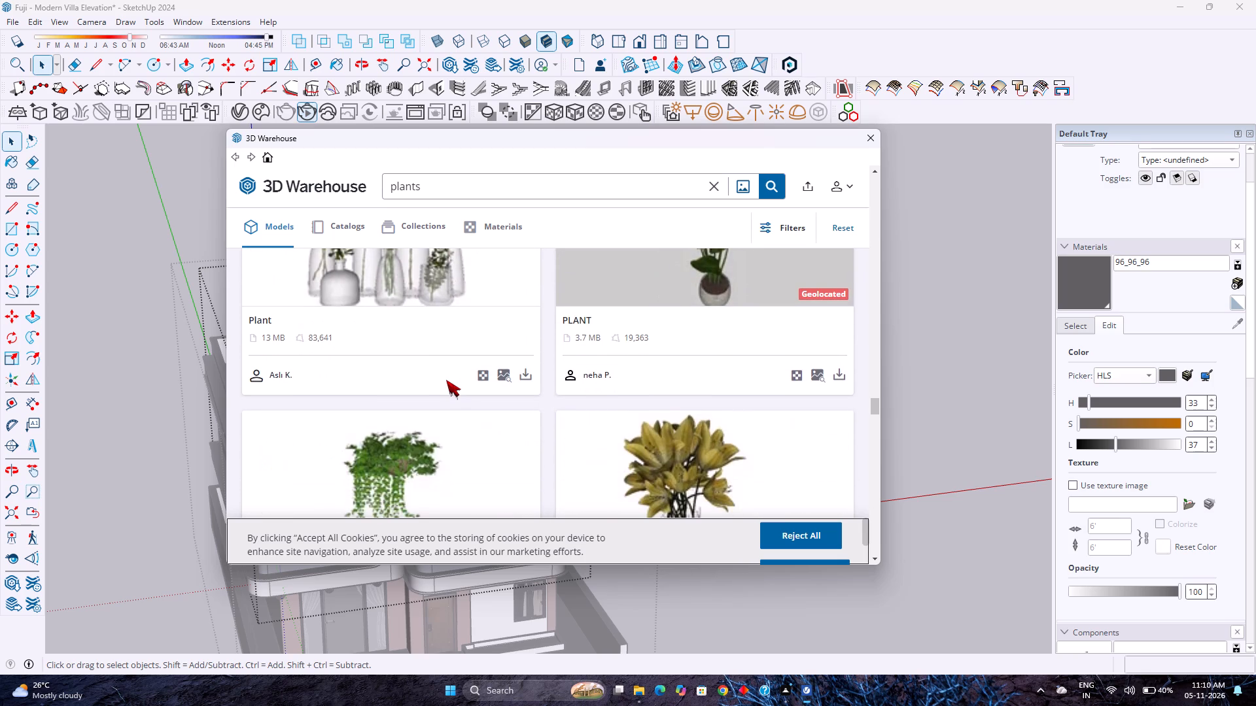
Download the 3.7 MB geolocated potted PLANT from 3D Warehouse directly into the villa model.
left_click(836, 369)
left_click(512, 358)
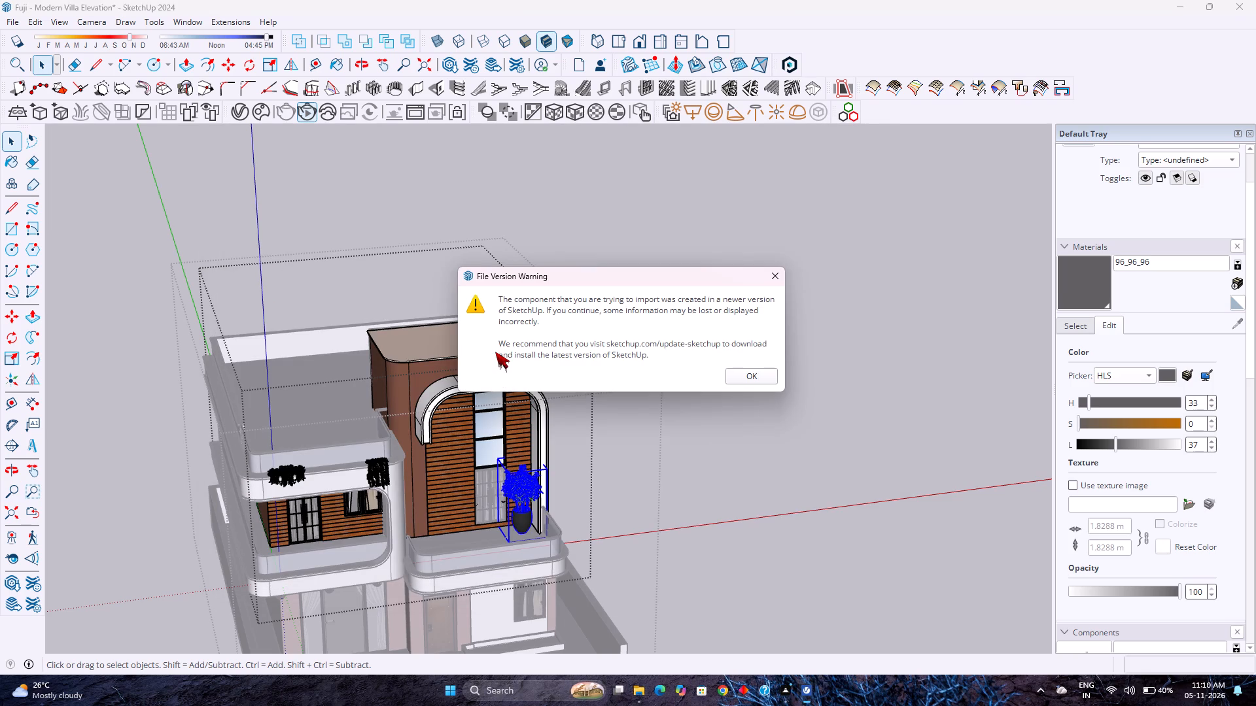
left_click(740, 375)
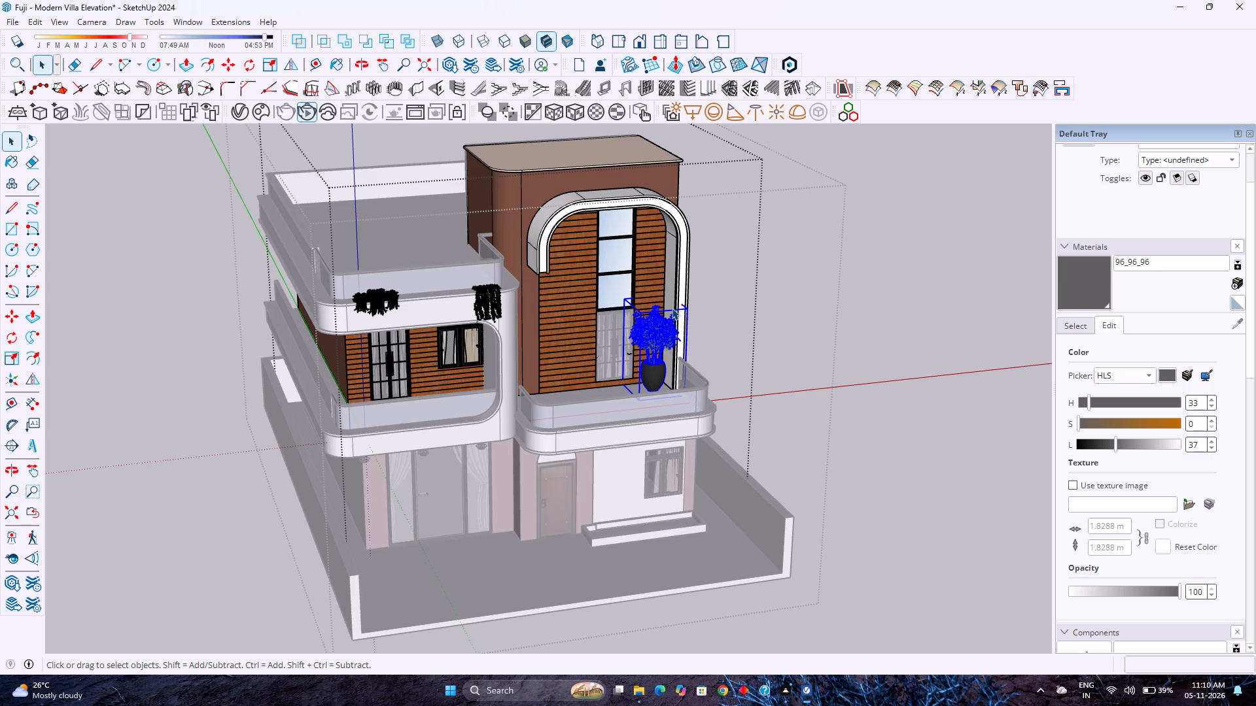
Move the Plant Alocasia Zebrina about 20' from beside the villa onto the first-floor balcony, at the brown wall end opposite the potted bamboo.
scroll(663, 290, "down", 3)
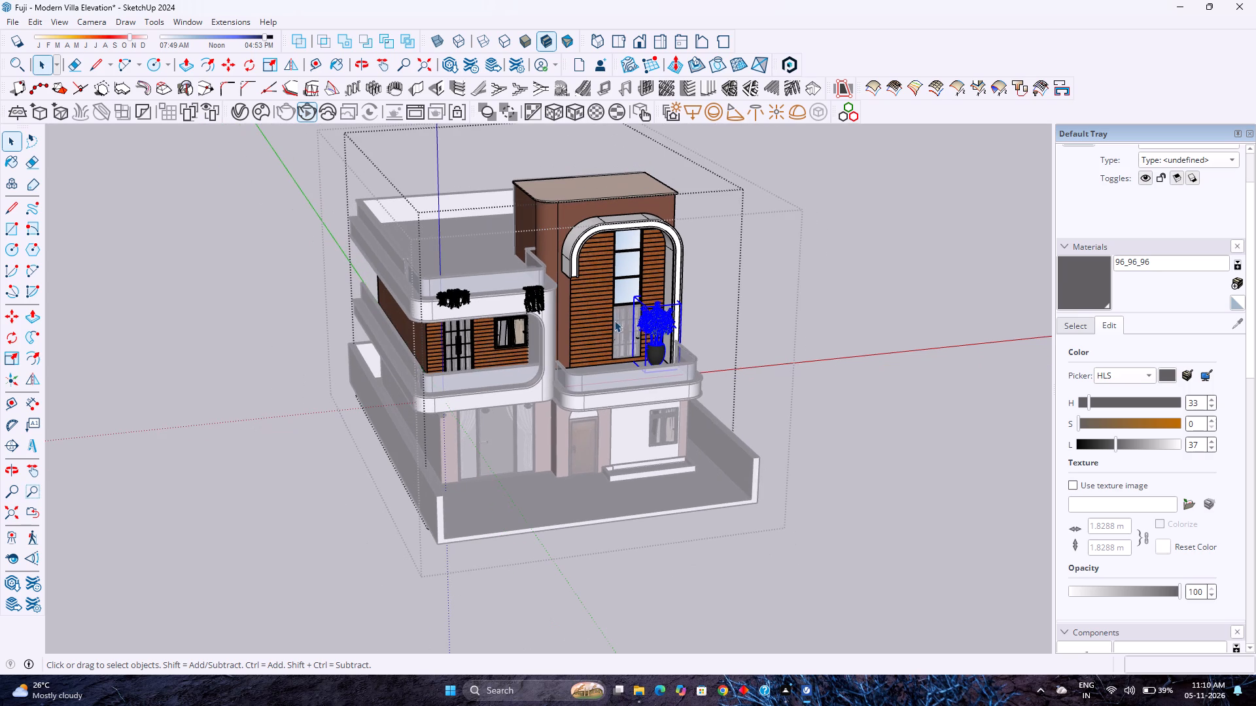
scroll(623, 383, "up", 4)
middle_click(635, 369)
middle_click_drag(635, 376, 637, 420)
middle_click_drag(637, 425, 627, 449)
scroll(610, 421, "down", 2)
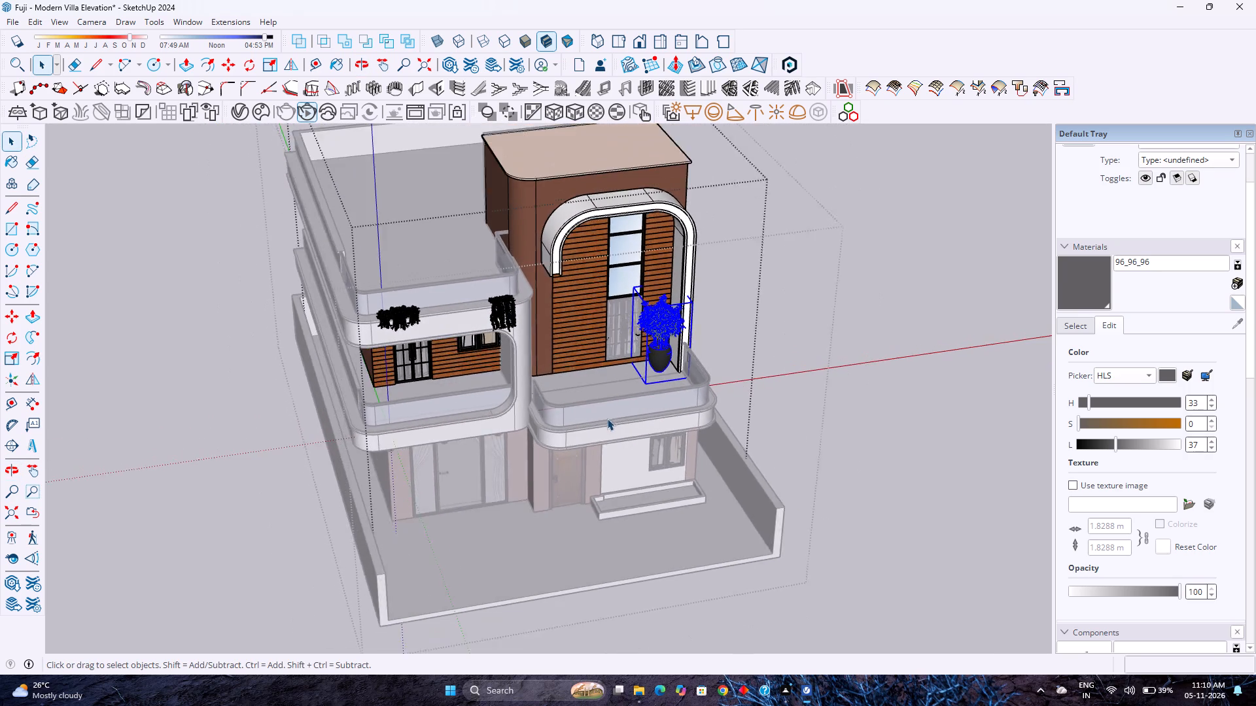
scroll(607, 418, "down", 4)
middle_click_drag(763, 394, 302, 367)
middle_click(302, 367)
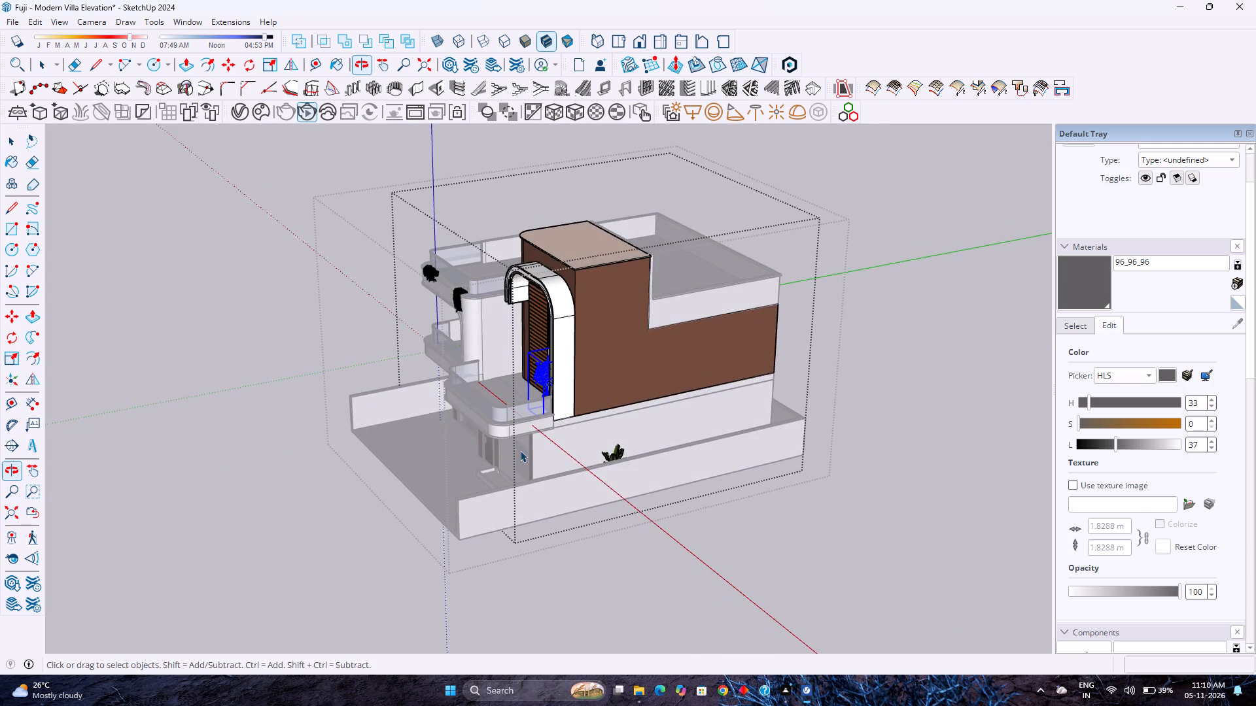
scroll(520, 450, "up", 2)
middle_click_drag(503, 458, 789, 462)
middle_click(789, 462)
scroll(676, 458, "up", 3)
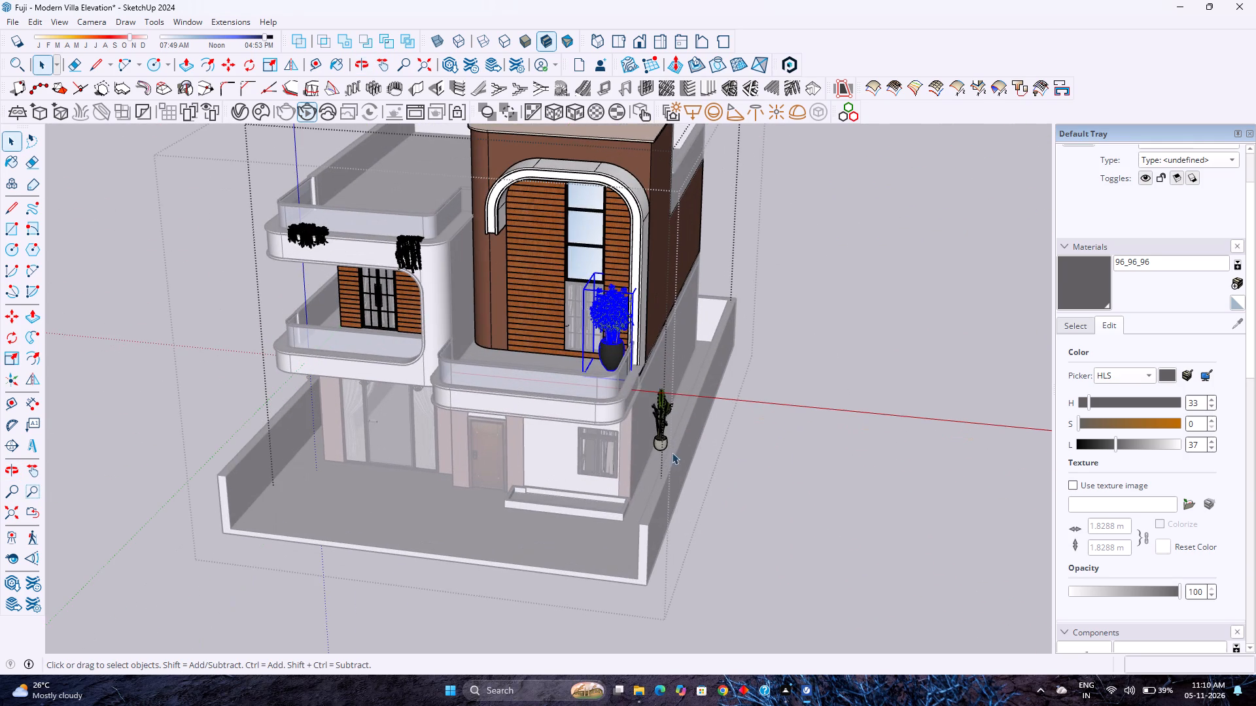
left_click(661, 441)
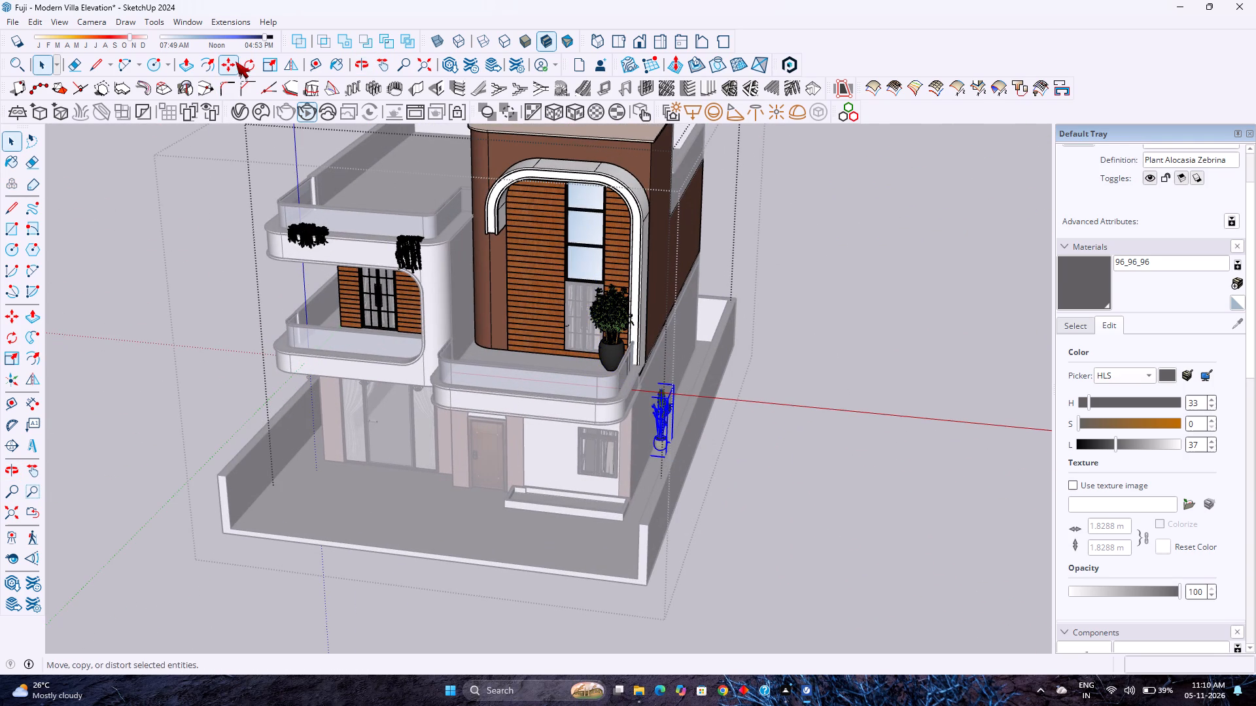
left_click(235, 61)
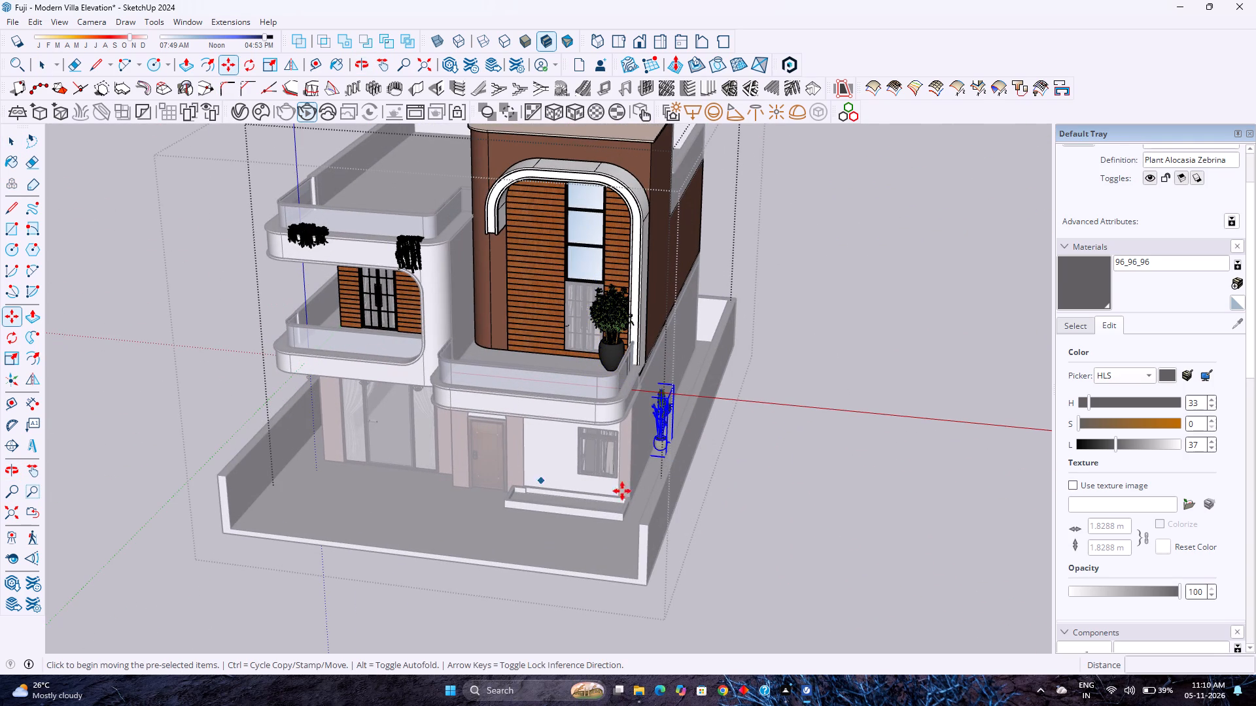
left_click(666, 459)
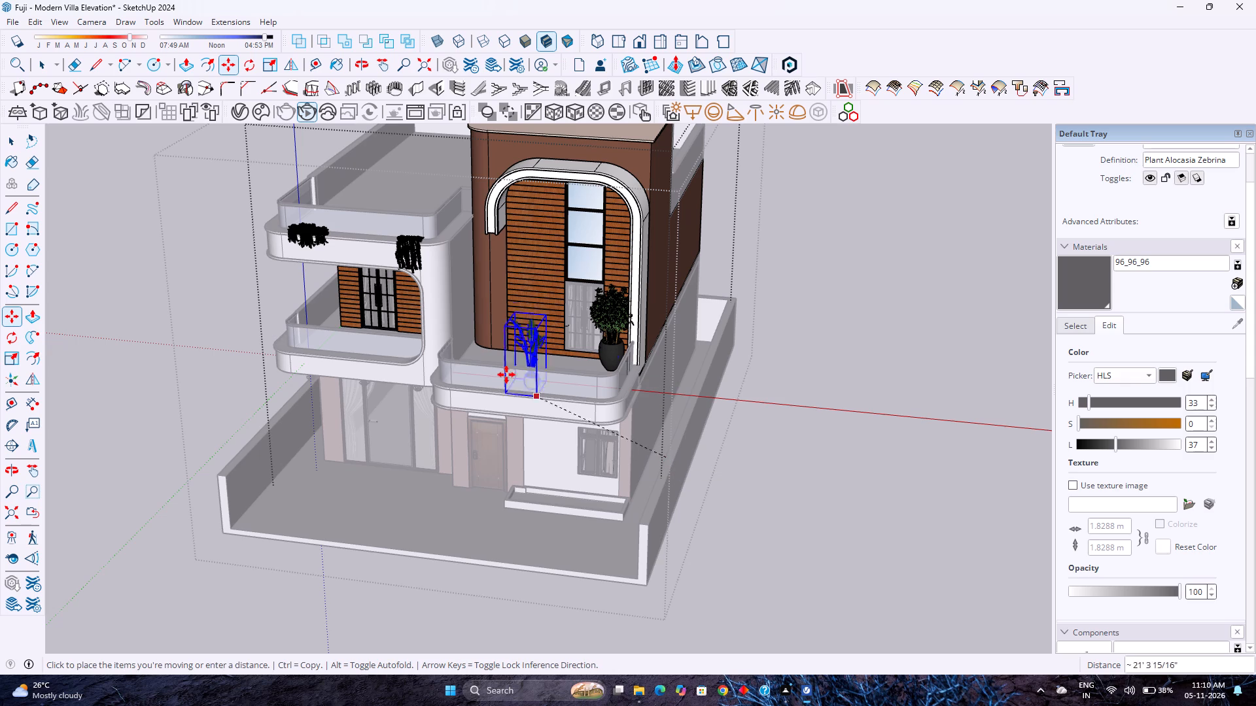
scroll(490, 360, "up", 10)
middle_click_drag(489, 359, 501, 422)
scroll(497, 416, "down", 3)
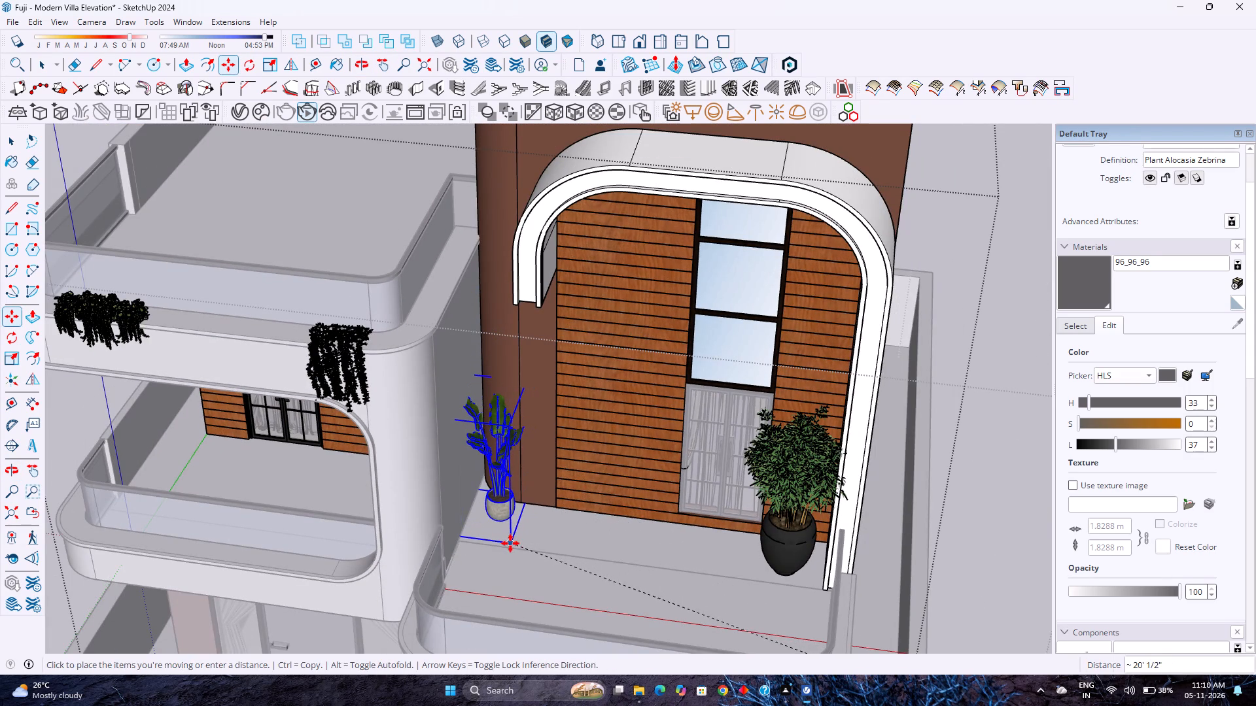
left_click(517, 558)
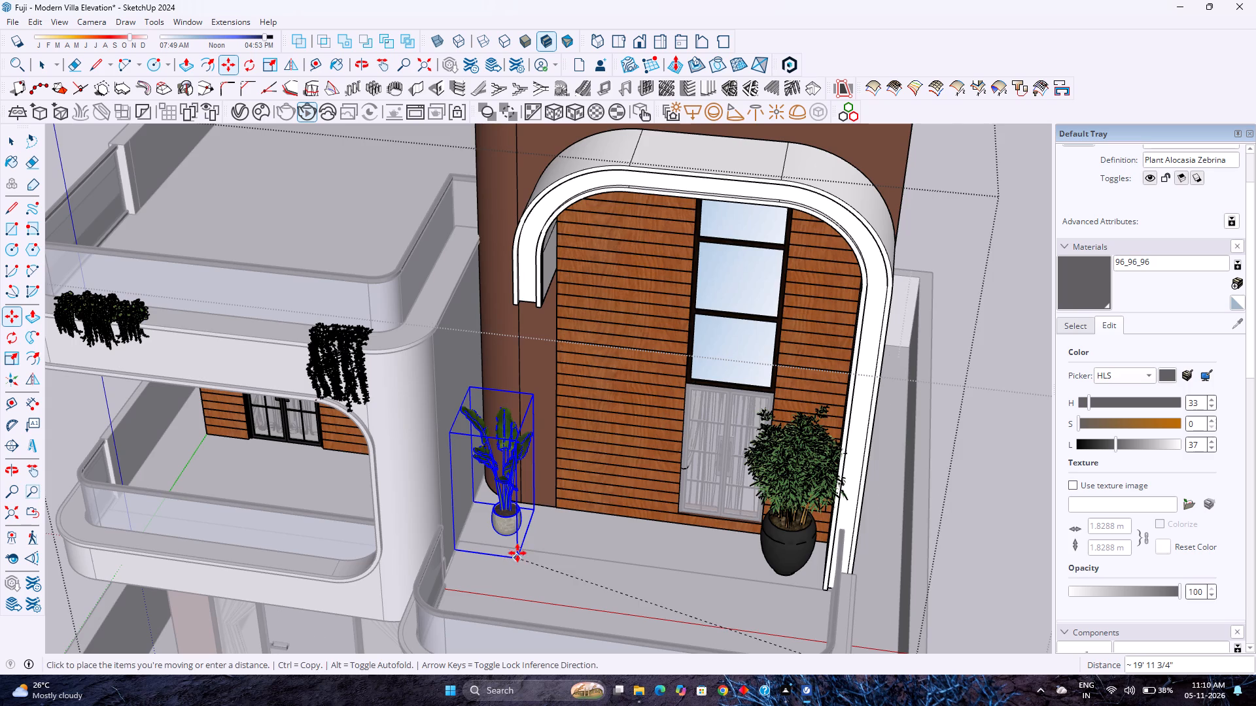
scroll(559, 544, "down", 2)
middle_click_drag(555, 542, 570, 390)
scroll(570, 390, "down", 2)
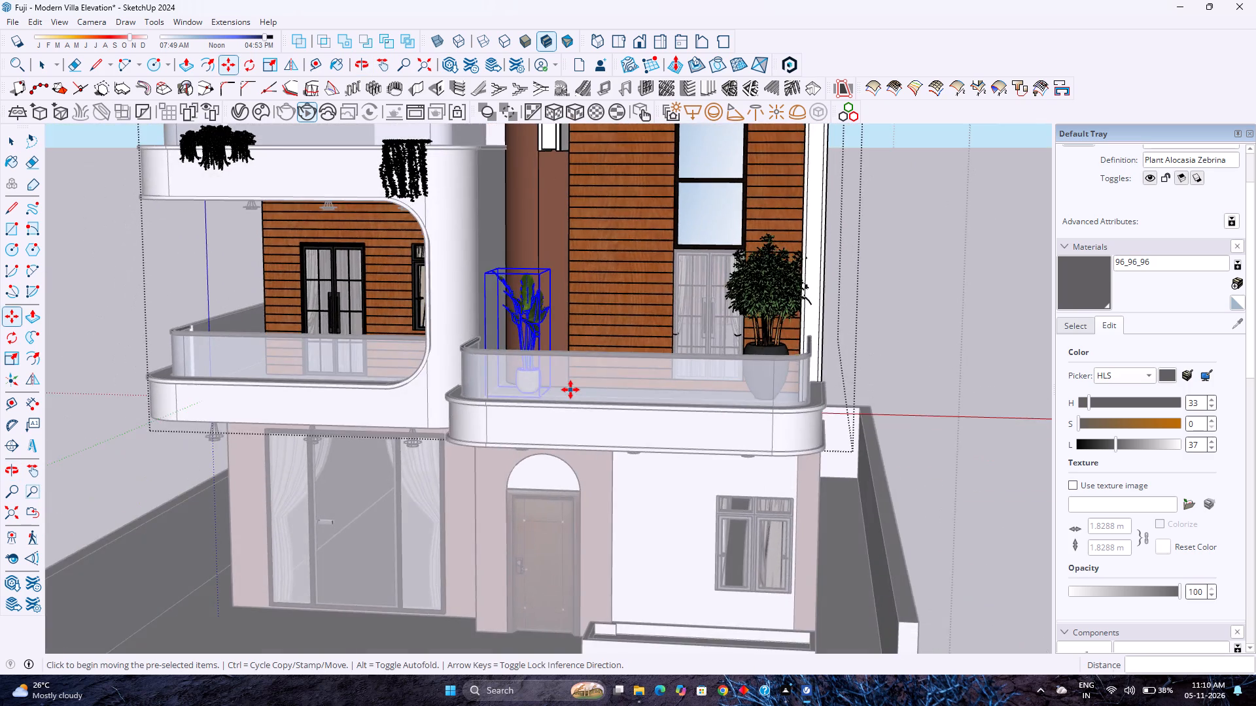
scroll(570, 390, "down", 2)
key("space")
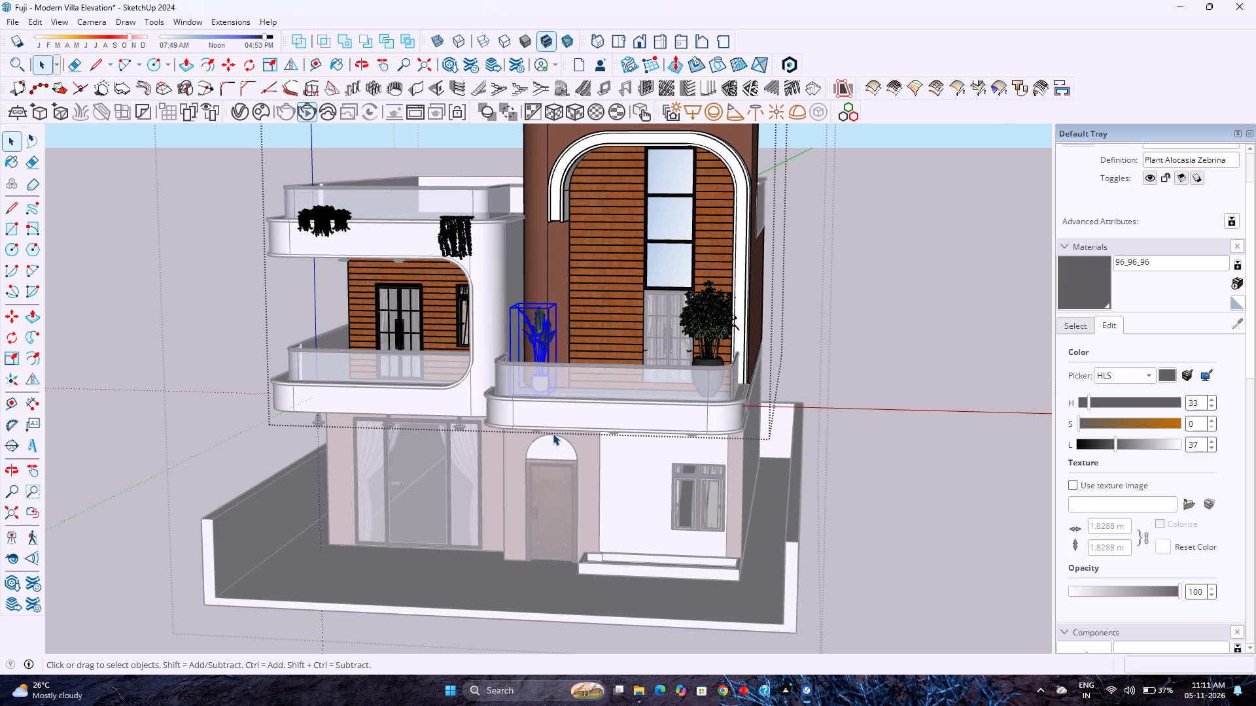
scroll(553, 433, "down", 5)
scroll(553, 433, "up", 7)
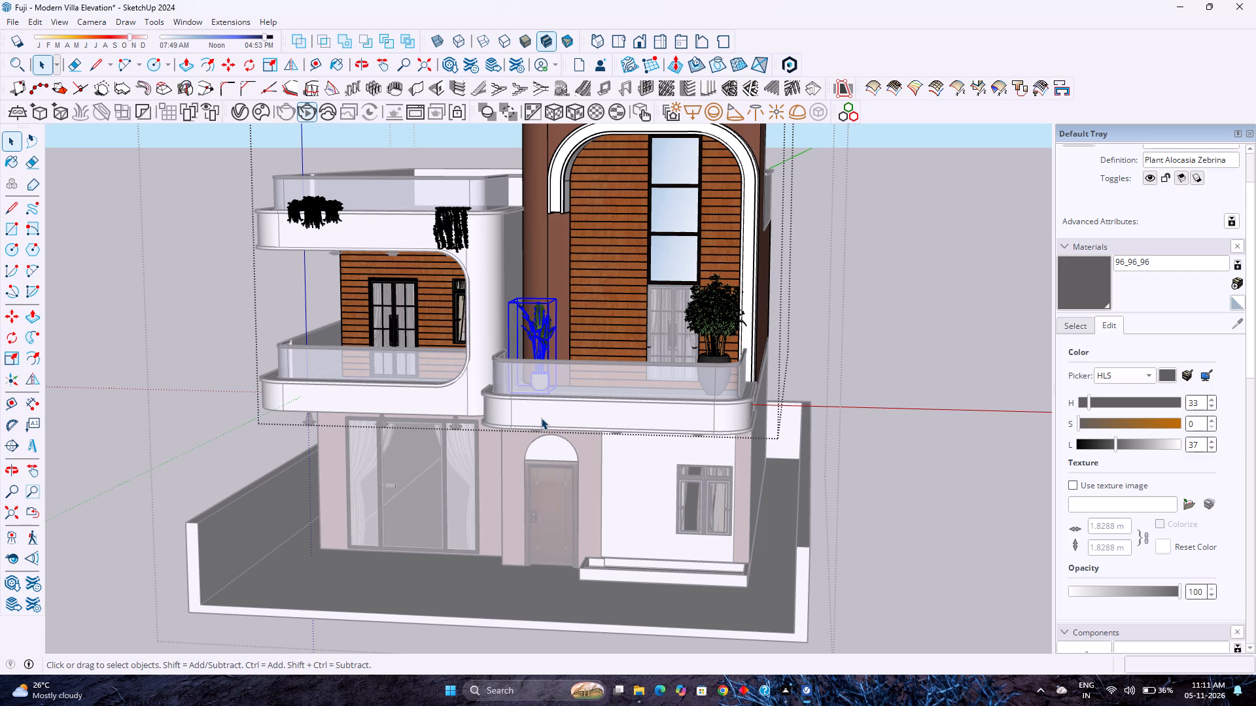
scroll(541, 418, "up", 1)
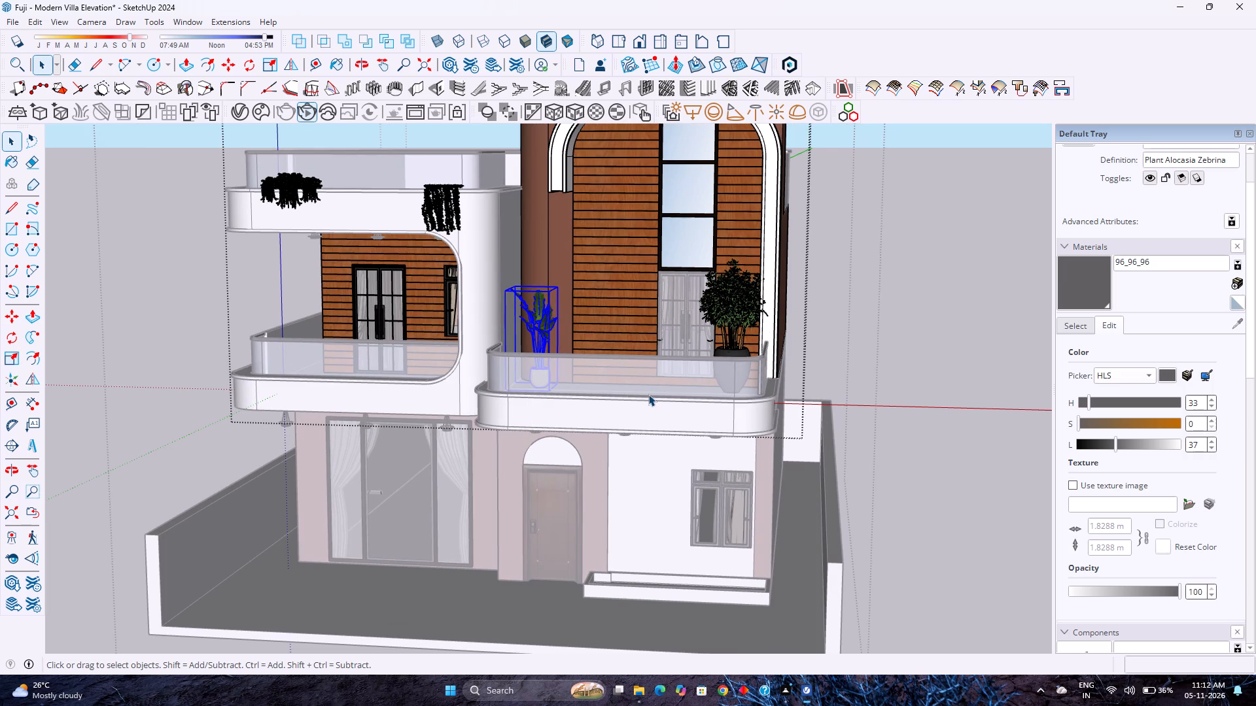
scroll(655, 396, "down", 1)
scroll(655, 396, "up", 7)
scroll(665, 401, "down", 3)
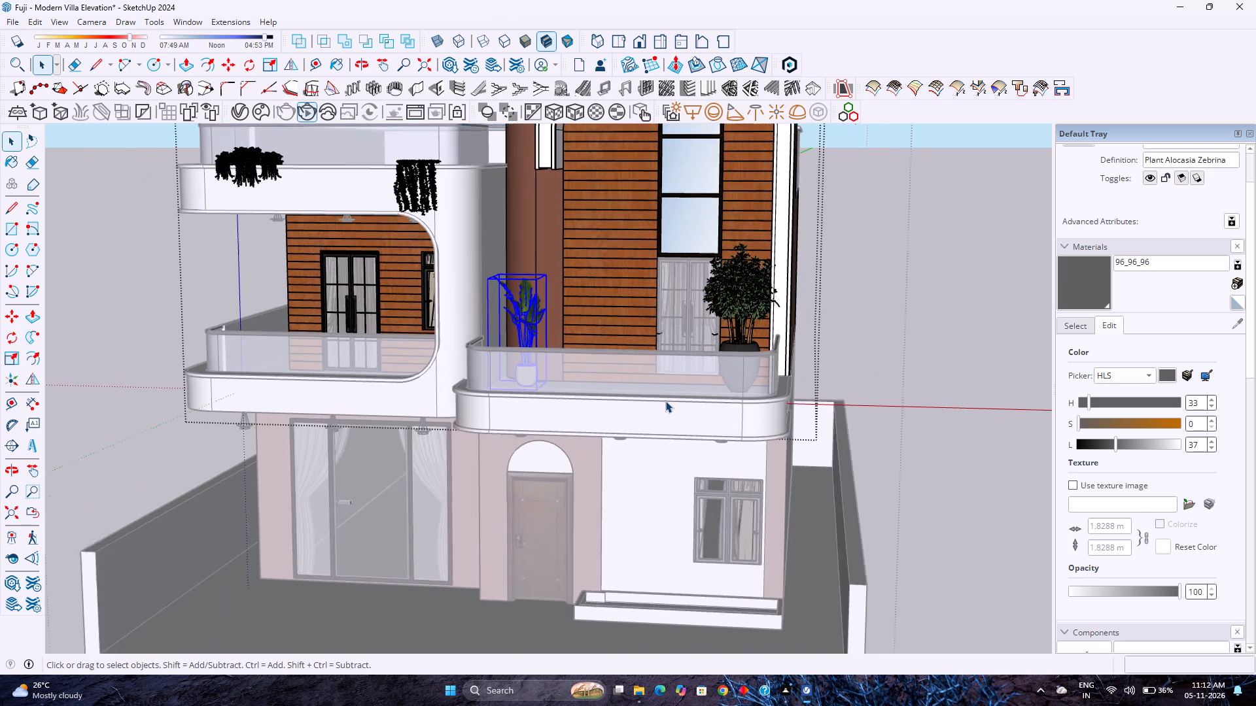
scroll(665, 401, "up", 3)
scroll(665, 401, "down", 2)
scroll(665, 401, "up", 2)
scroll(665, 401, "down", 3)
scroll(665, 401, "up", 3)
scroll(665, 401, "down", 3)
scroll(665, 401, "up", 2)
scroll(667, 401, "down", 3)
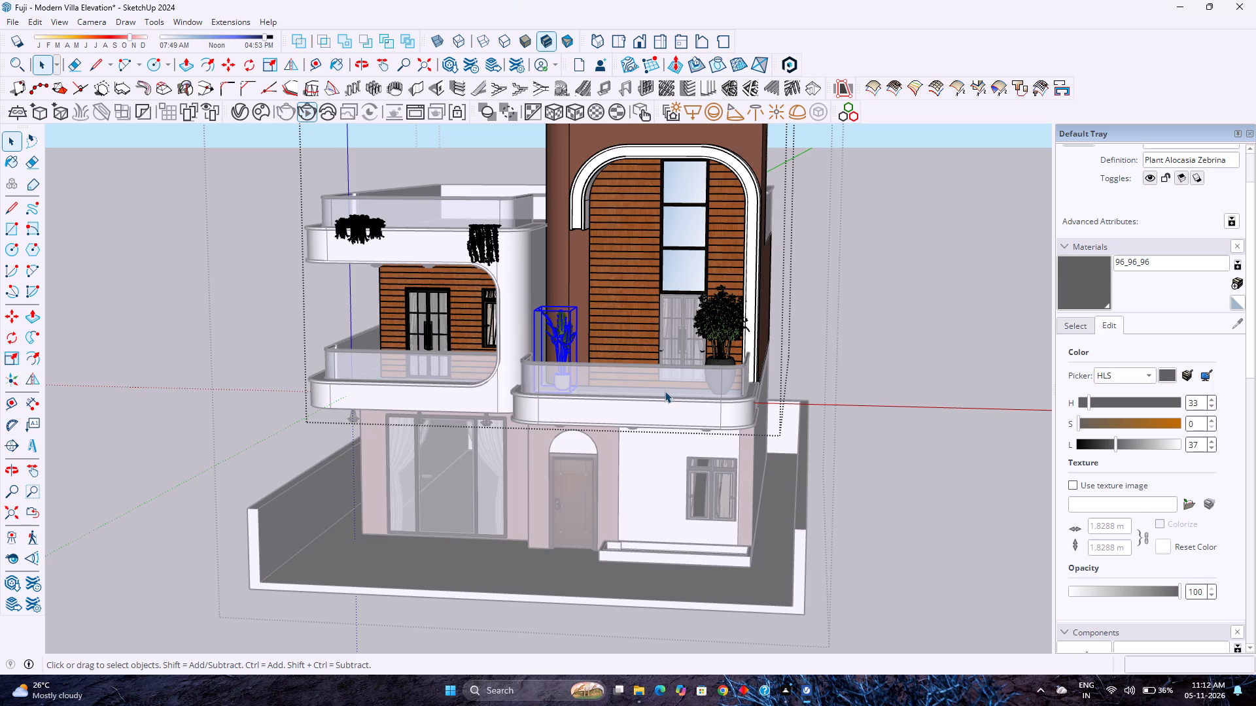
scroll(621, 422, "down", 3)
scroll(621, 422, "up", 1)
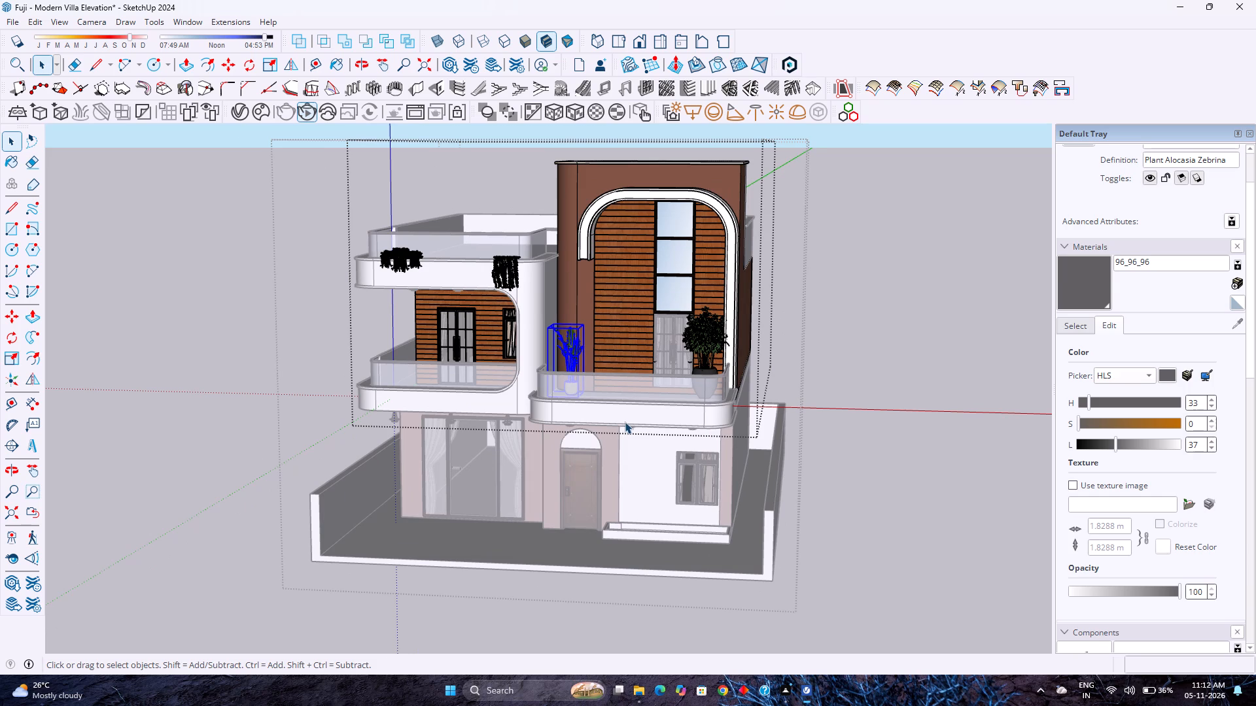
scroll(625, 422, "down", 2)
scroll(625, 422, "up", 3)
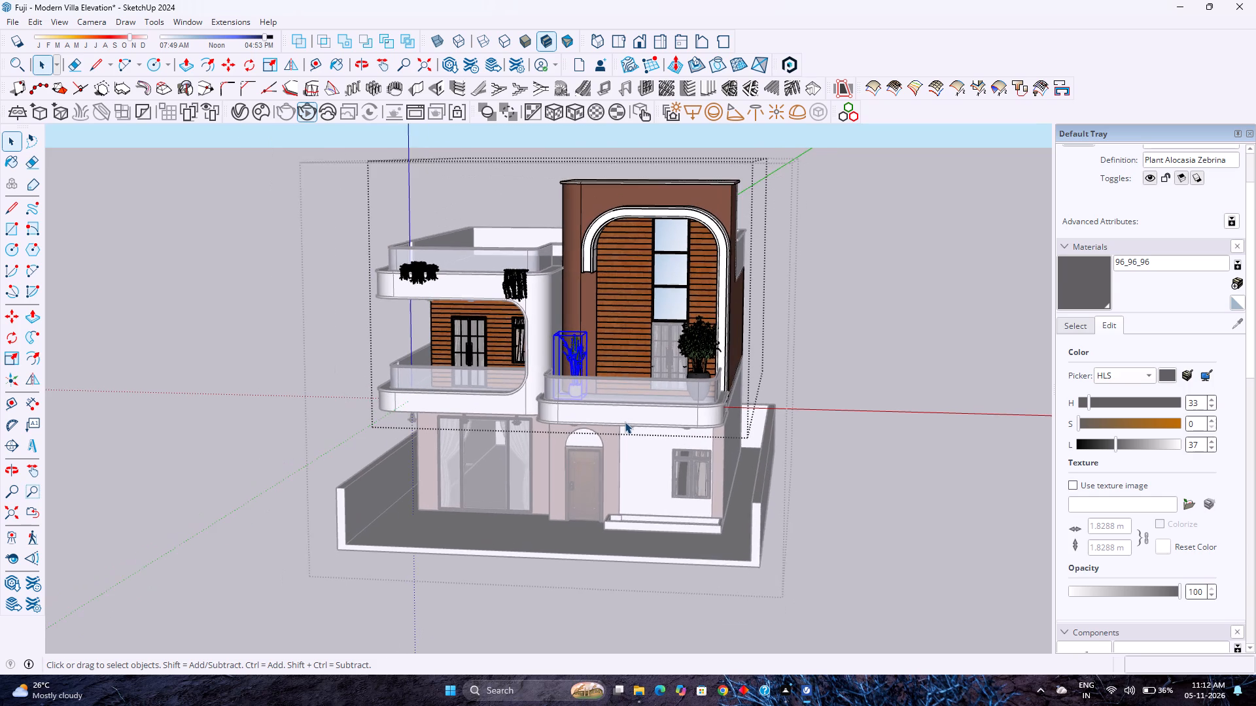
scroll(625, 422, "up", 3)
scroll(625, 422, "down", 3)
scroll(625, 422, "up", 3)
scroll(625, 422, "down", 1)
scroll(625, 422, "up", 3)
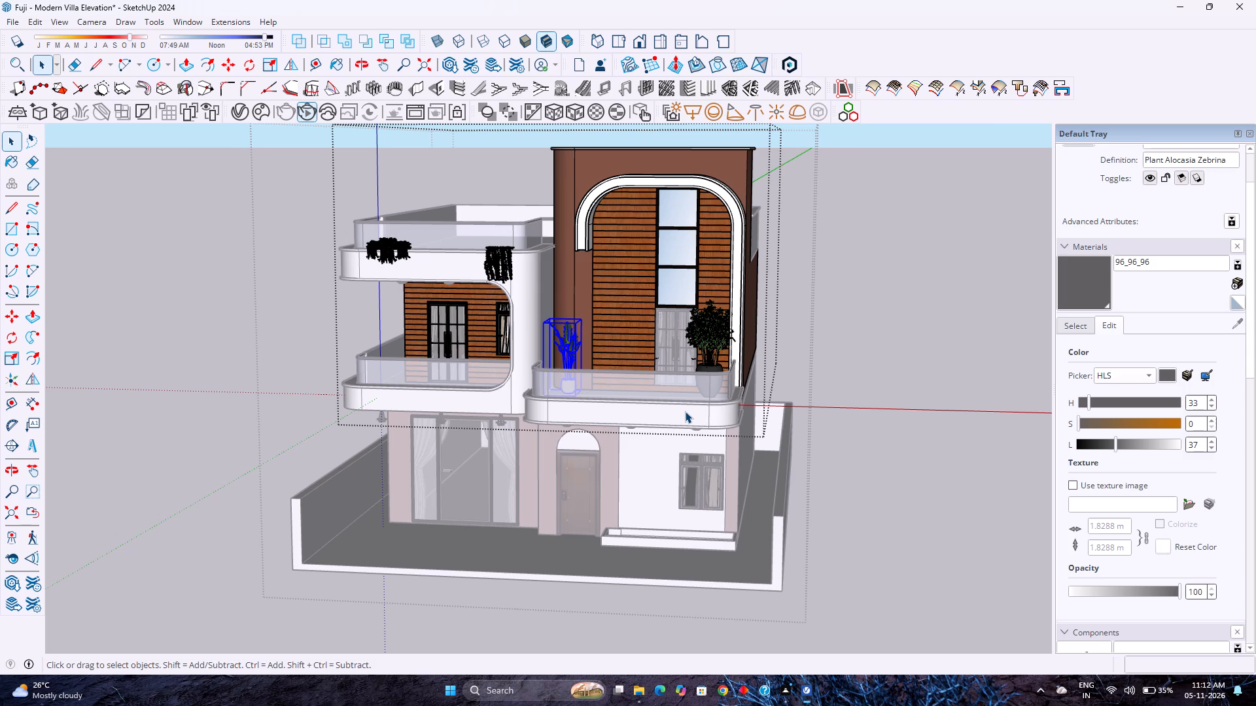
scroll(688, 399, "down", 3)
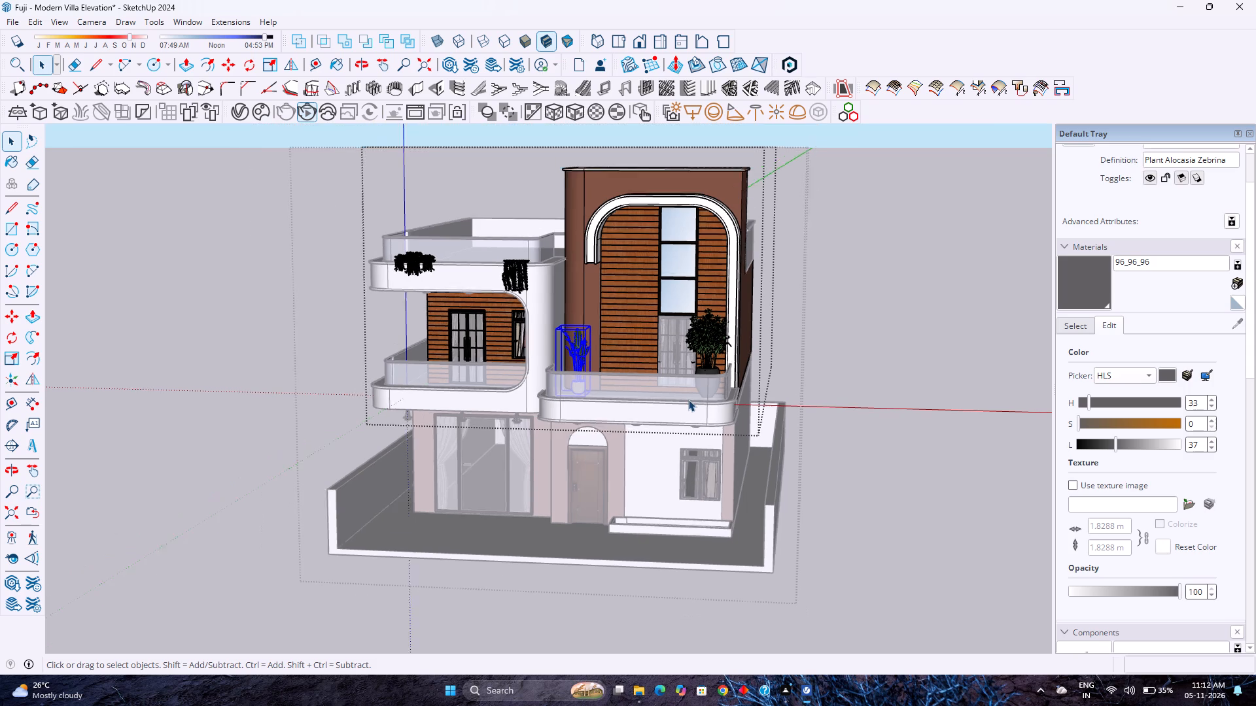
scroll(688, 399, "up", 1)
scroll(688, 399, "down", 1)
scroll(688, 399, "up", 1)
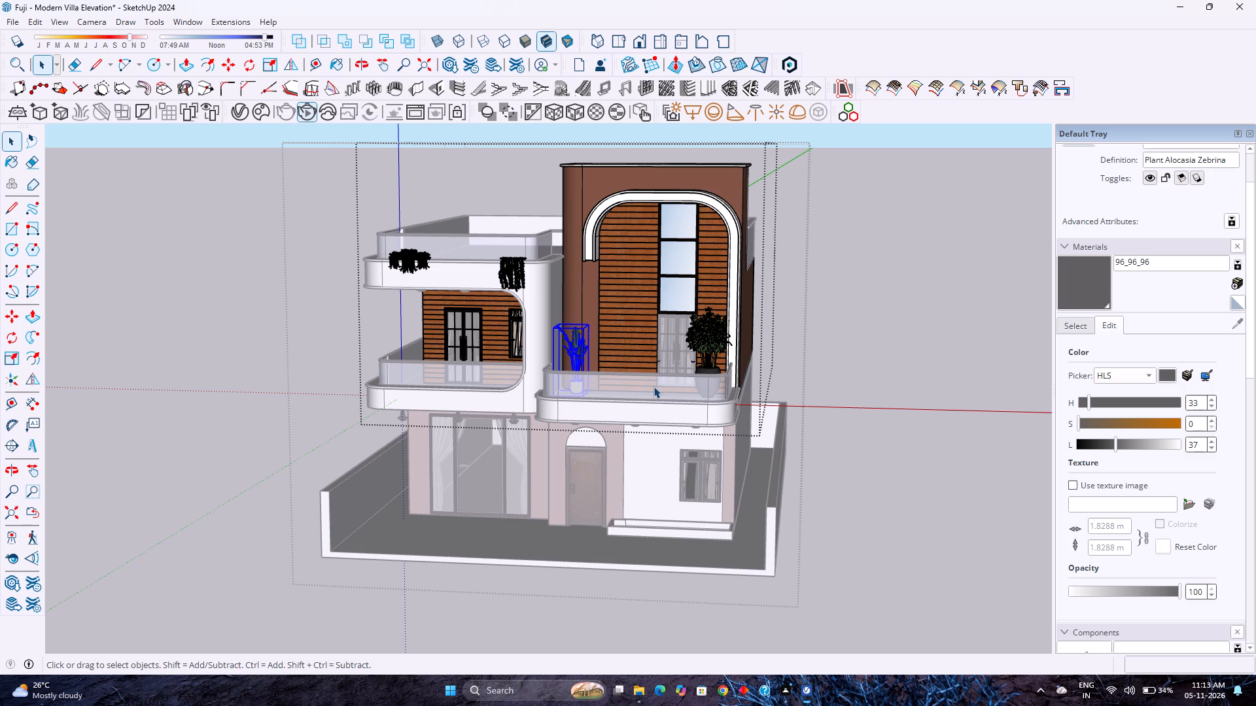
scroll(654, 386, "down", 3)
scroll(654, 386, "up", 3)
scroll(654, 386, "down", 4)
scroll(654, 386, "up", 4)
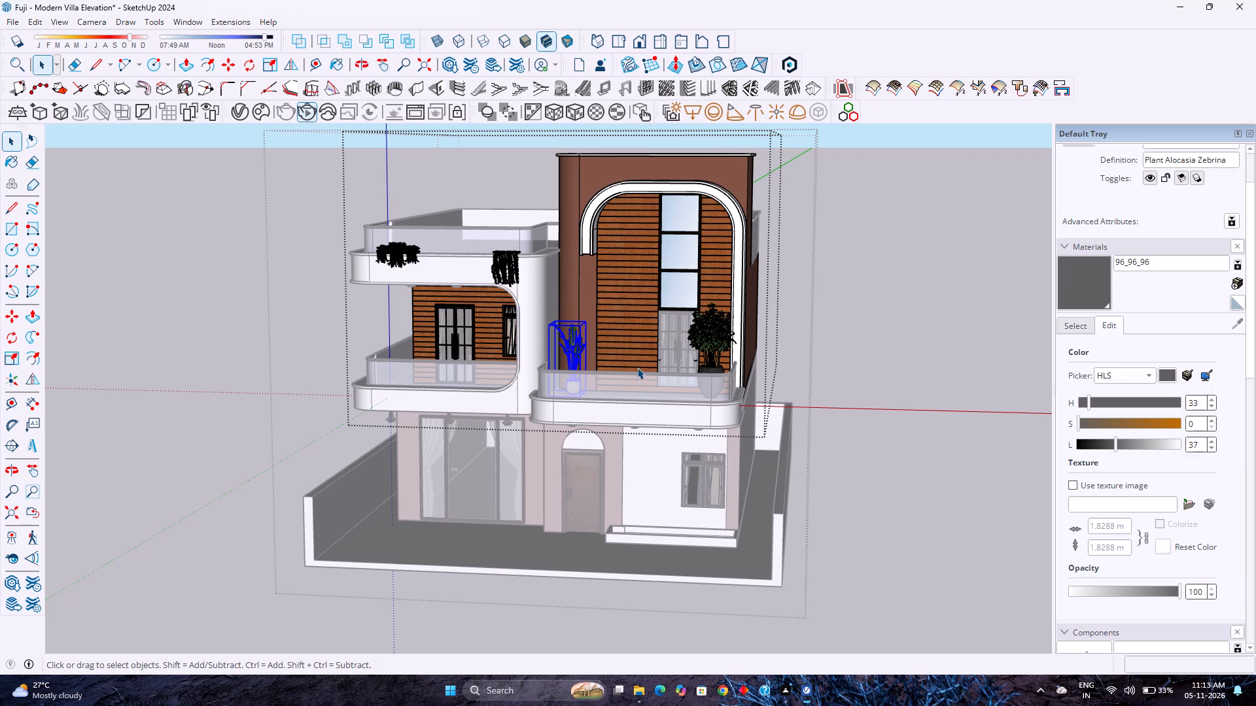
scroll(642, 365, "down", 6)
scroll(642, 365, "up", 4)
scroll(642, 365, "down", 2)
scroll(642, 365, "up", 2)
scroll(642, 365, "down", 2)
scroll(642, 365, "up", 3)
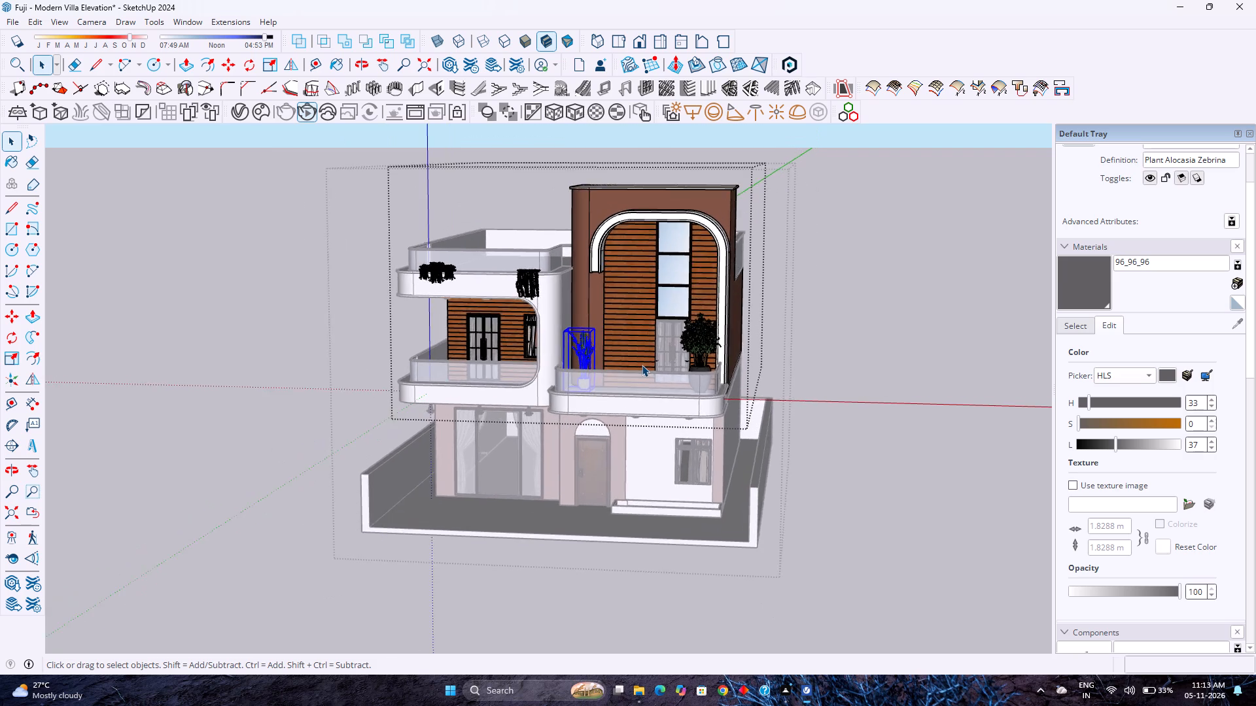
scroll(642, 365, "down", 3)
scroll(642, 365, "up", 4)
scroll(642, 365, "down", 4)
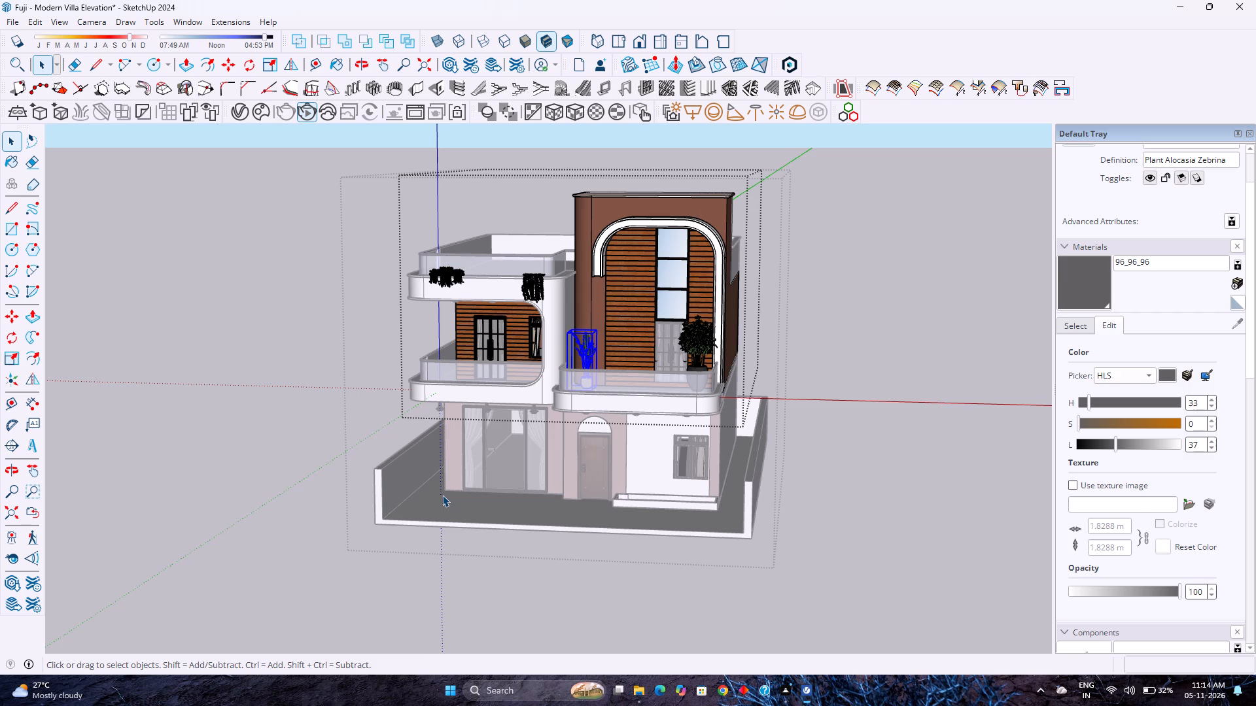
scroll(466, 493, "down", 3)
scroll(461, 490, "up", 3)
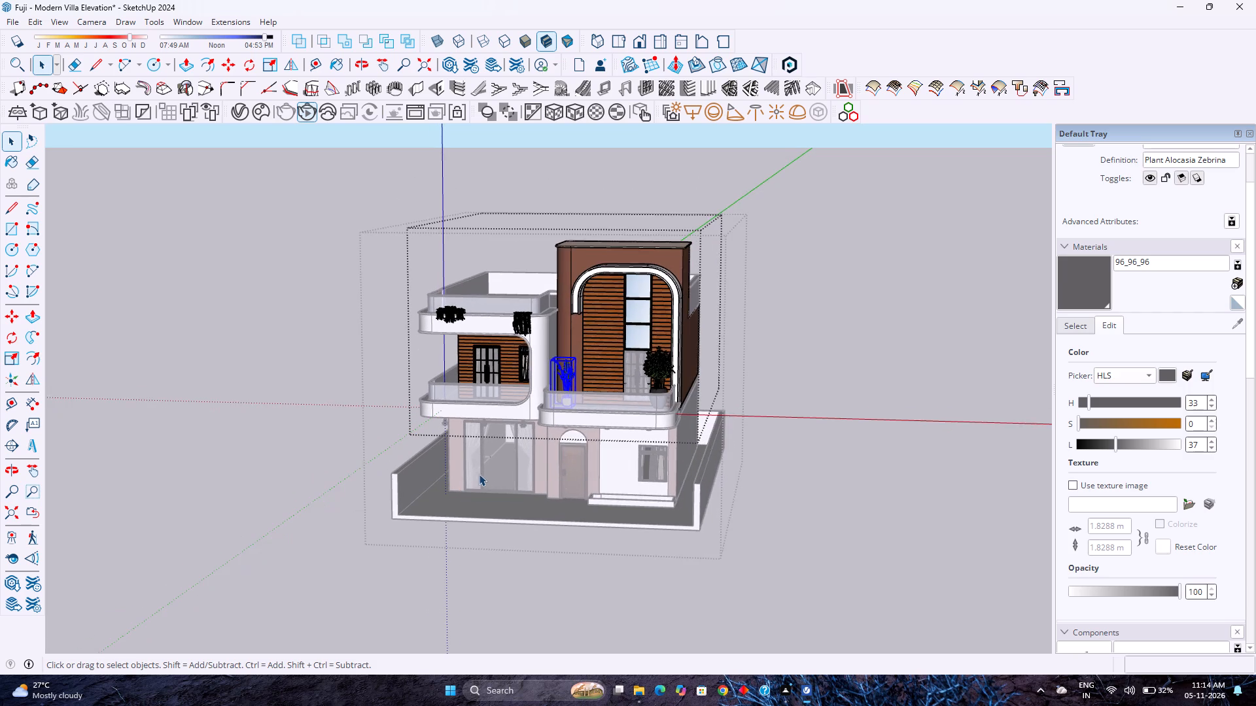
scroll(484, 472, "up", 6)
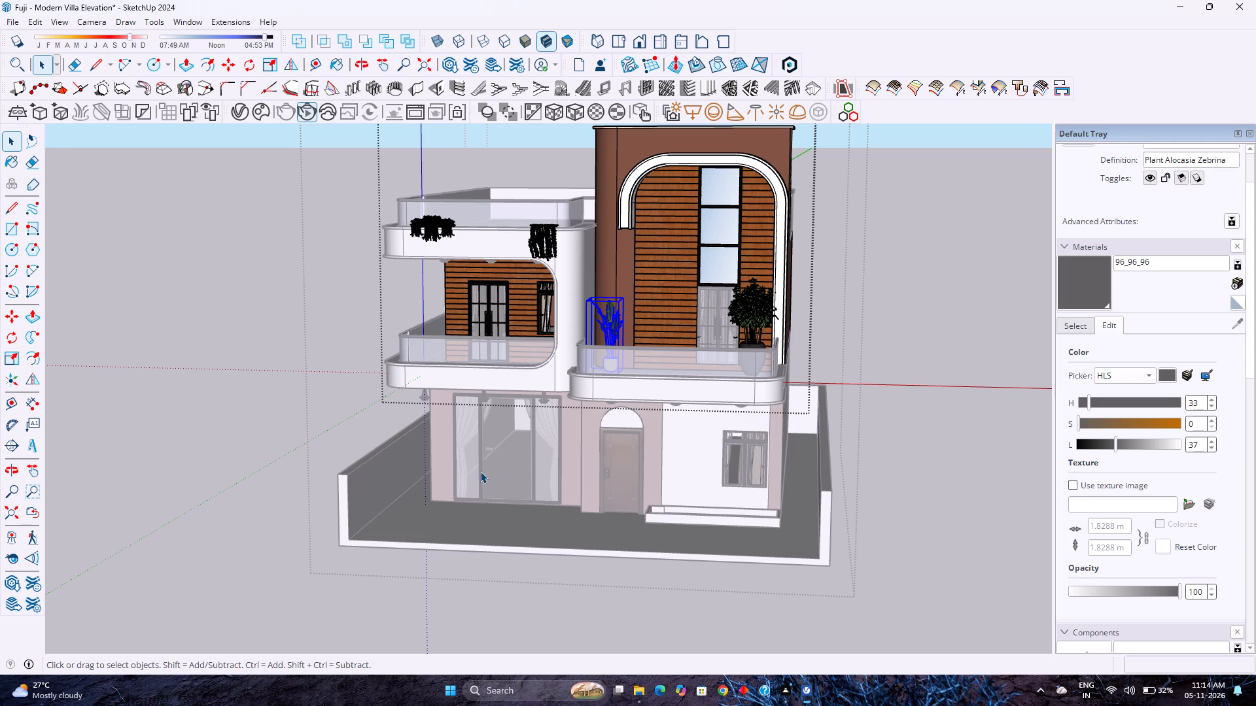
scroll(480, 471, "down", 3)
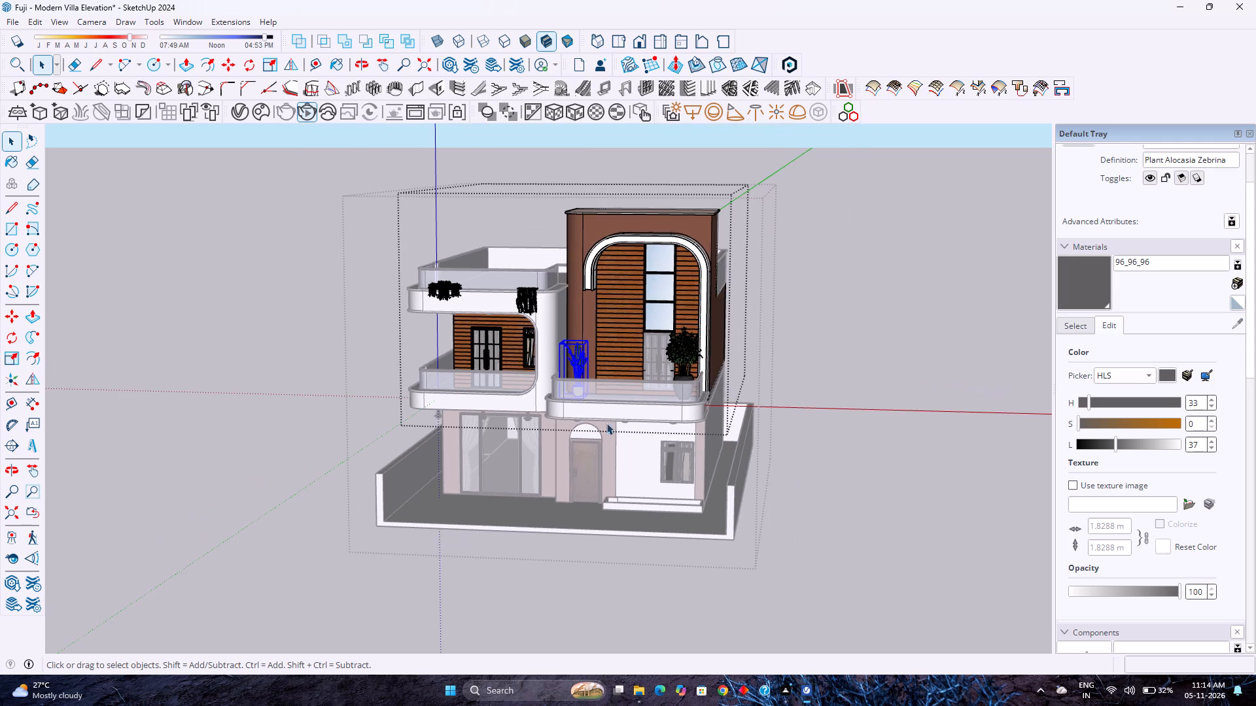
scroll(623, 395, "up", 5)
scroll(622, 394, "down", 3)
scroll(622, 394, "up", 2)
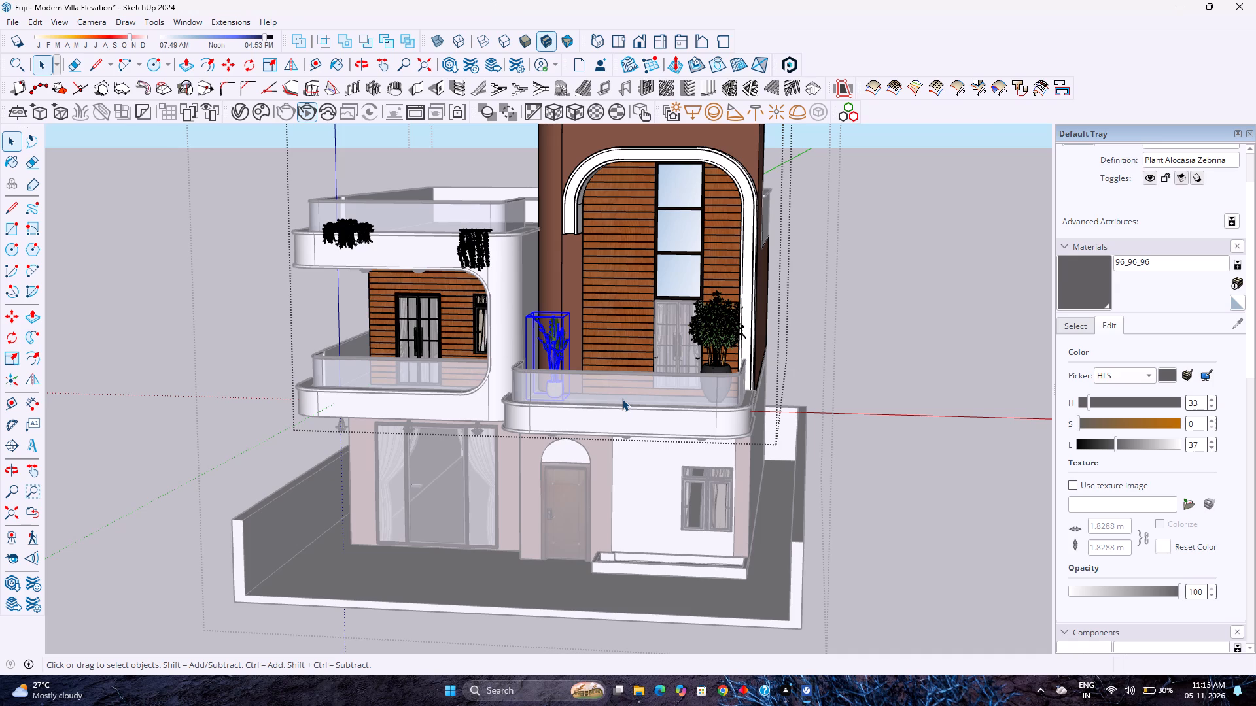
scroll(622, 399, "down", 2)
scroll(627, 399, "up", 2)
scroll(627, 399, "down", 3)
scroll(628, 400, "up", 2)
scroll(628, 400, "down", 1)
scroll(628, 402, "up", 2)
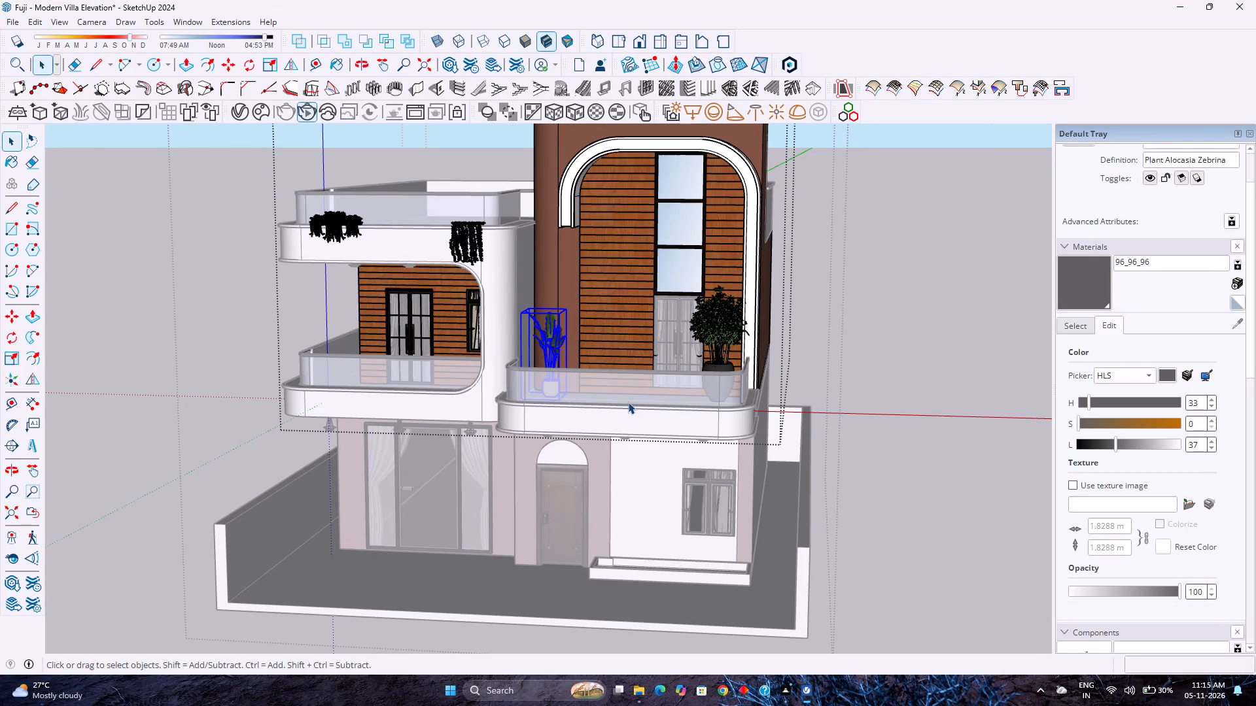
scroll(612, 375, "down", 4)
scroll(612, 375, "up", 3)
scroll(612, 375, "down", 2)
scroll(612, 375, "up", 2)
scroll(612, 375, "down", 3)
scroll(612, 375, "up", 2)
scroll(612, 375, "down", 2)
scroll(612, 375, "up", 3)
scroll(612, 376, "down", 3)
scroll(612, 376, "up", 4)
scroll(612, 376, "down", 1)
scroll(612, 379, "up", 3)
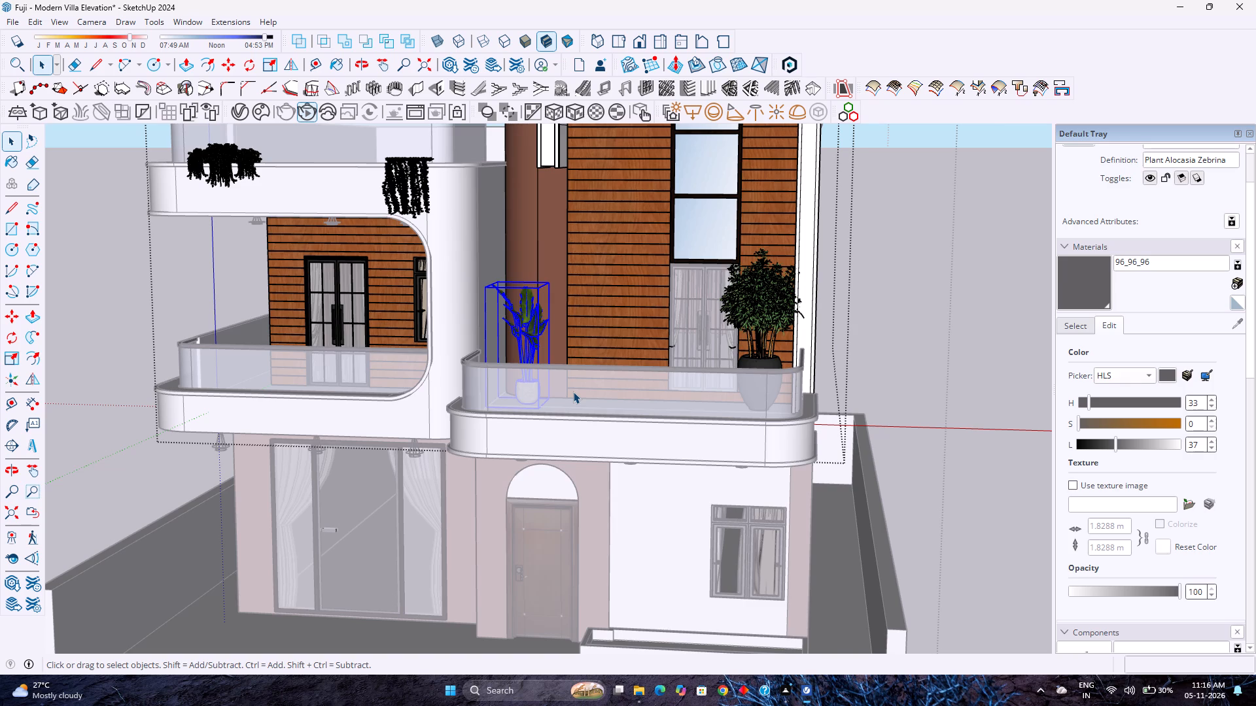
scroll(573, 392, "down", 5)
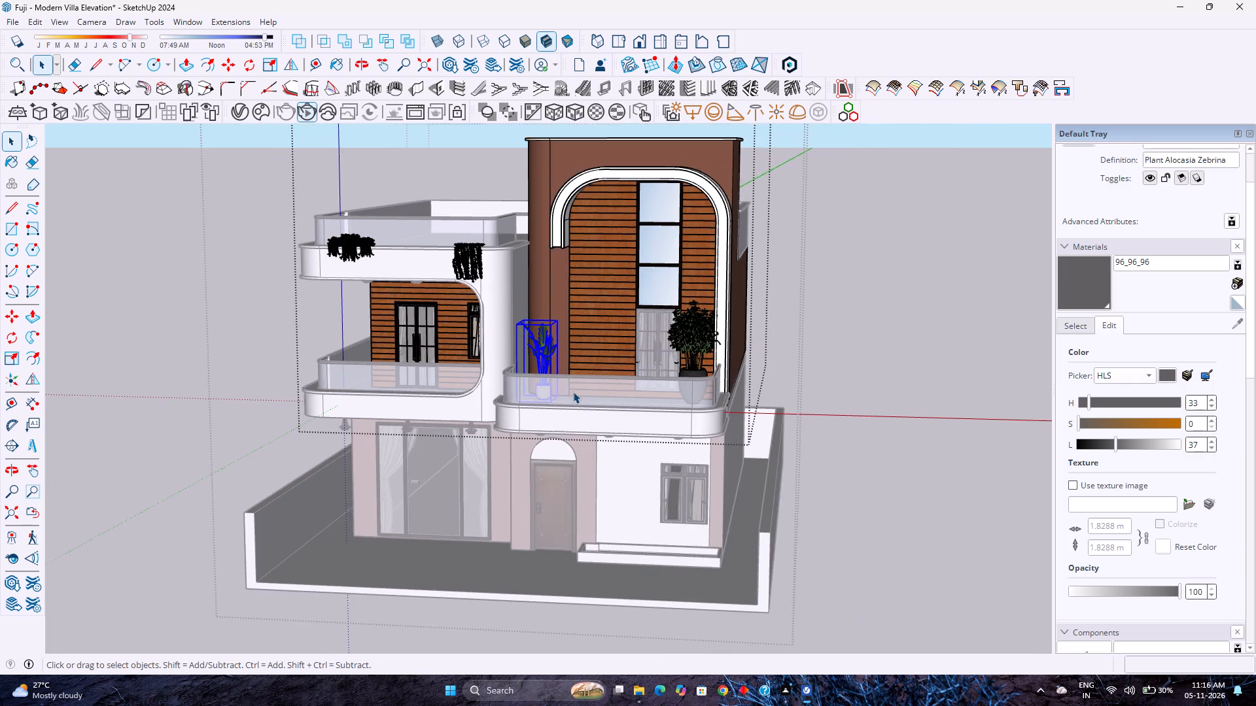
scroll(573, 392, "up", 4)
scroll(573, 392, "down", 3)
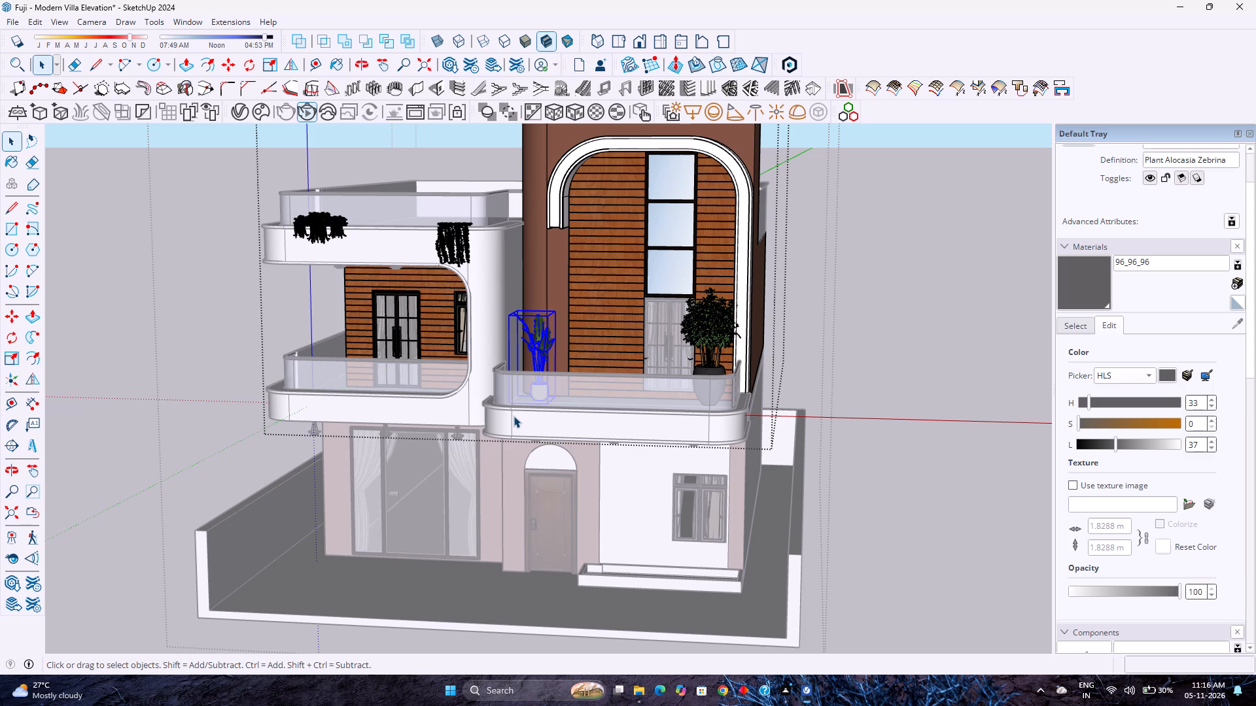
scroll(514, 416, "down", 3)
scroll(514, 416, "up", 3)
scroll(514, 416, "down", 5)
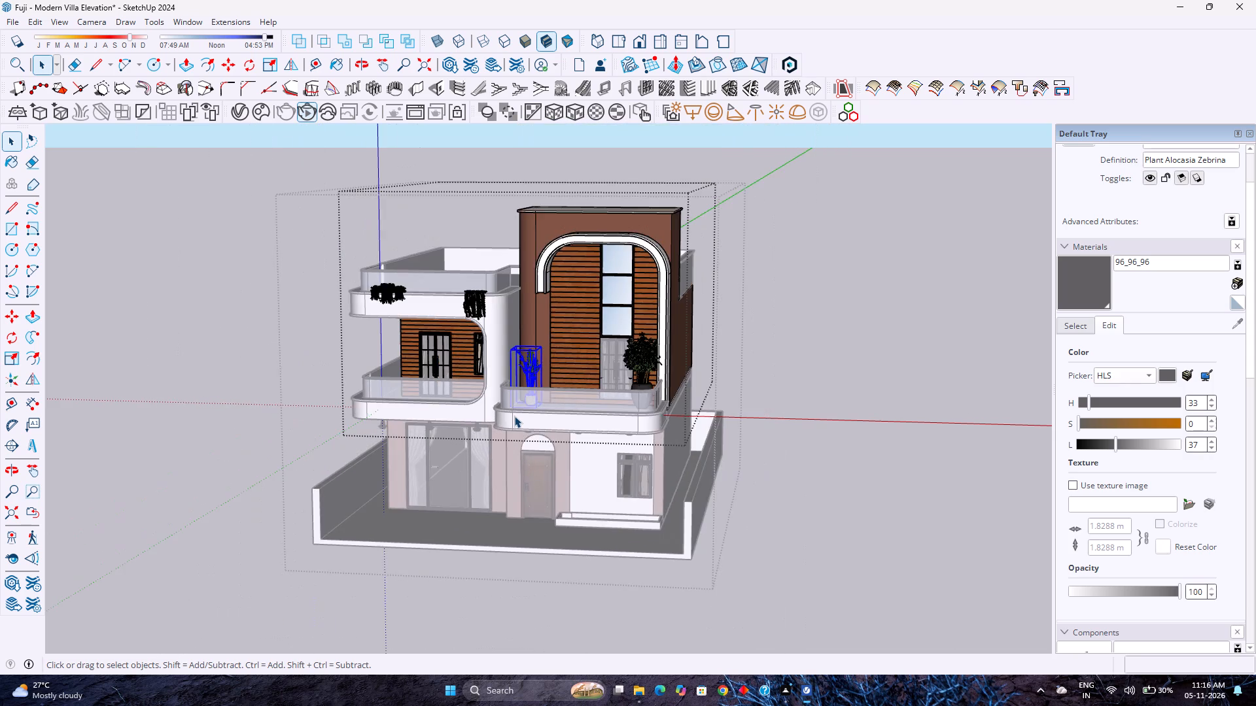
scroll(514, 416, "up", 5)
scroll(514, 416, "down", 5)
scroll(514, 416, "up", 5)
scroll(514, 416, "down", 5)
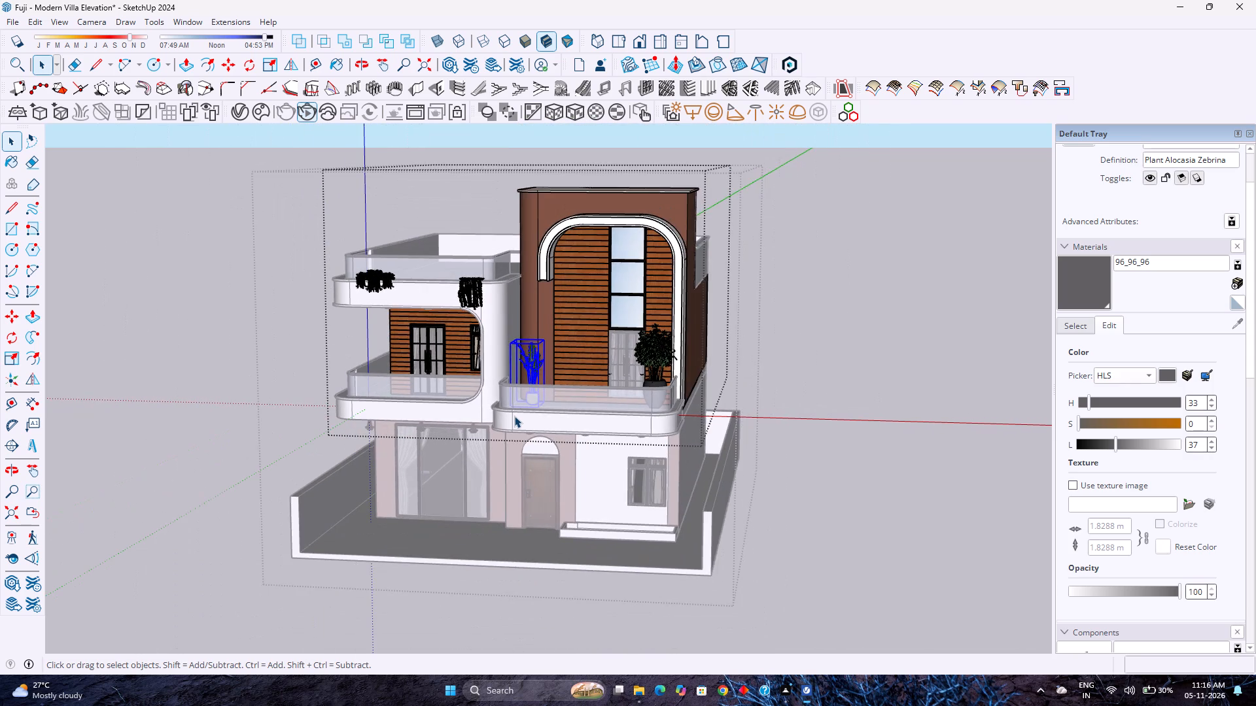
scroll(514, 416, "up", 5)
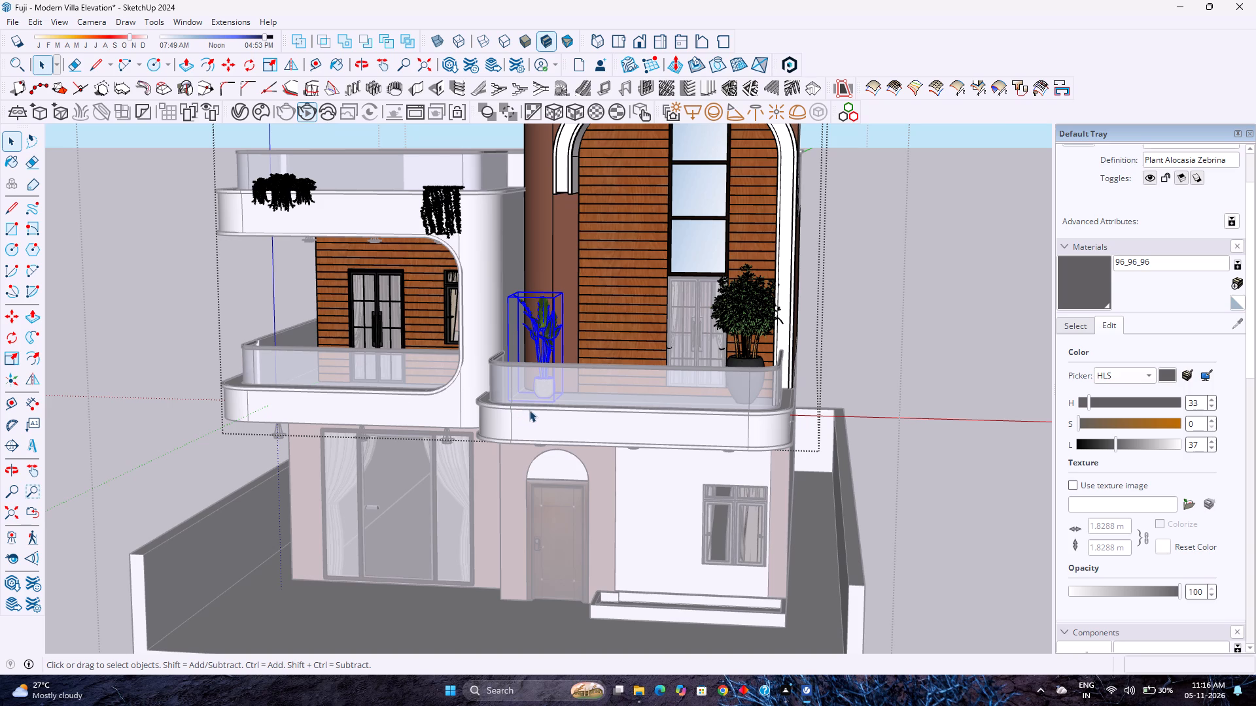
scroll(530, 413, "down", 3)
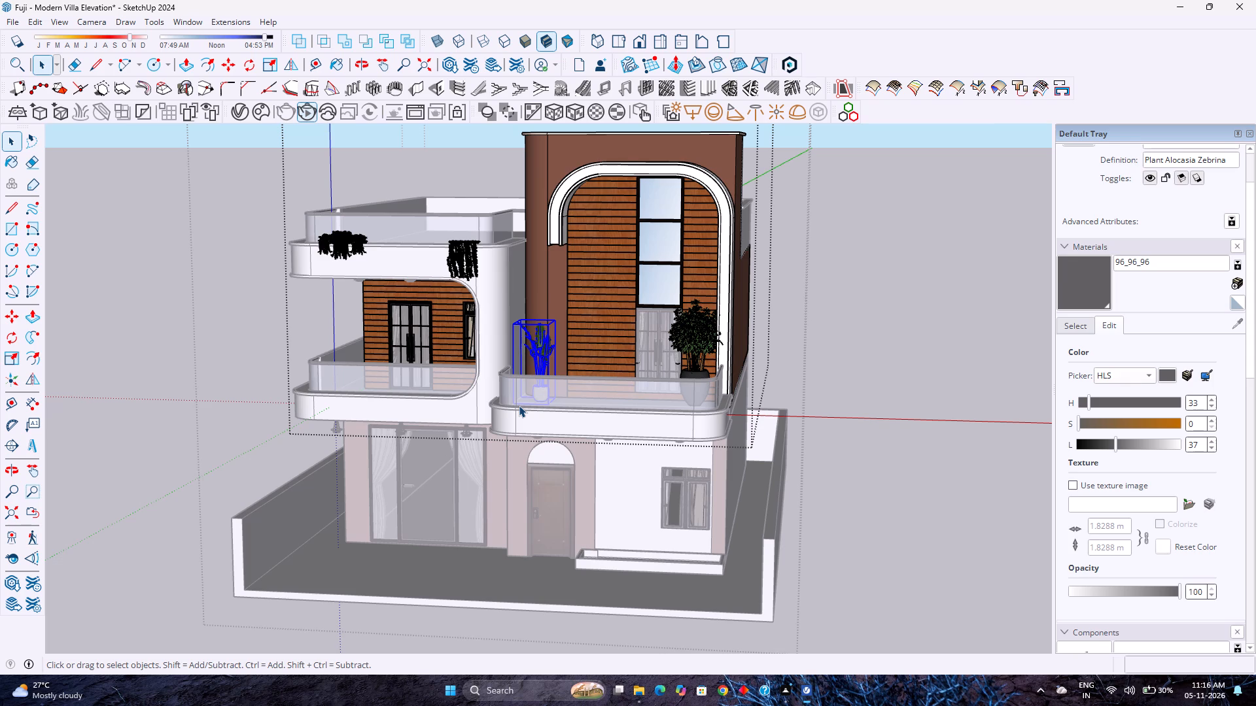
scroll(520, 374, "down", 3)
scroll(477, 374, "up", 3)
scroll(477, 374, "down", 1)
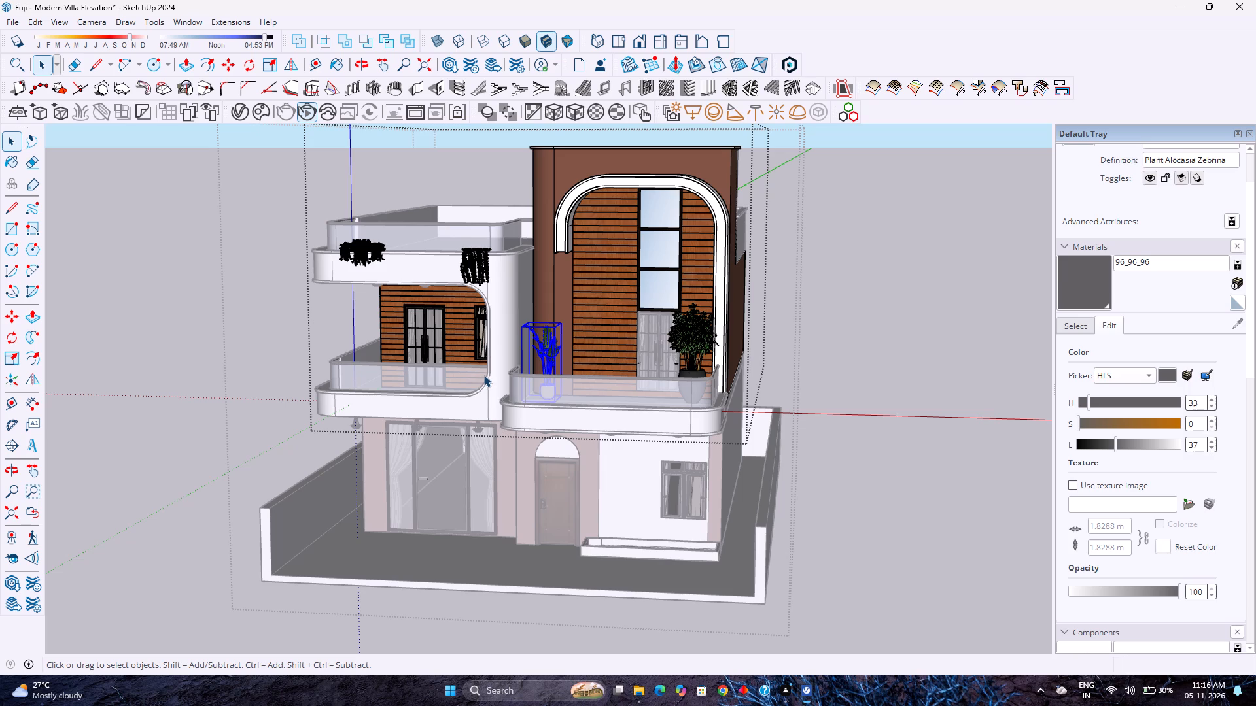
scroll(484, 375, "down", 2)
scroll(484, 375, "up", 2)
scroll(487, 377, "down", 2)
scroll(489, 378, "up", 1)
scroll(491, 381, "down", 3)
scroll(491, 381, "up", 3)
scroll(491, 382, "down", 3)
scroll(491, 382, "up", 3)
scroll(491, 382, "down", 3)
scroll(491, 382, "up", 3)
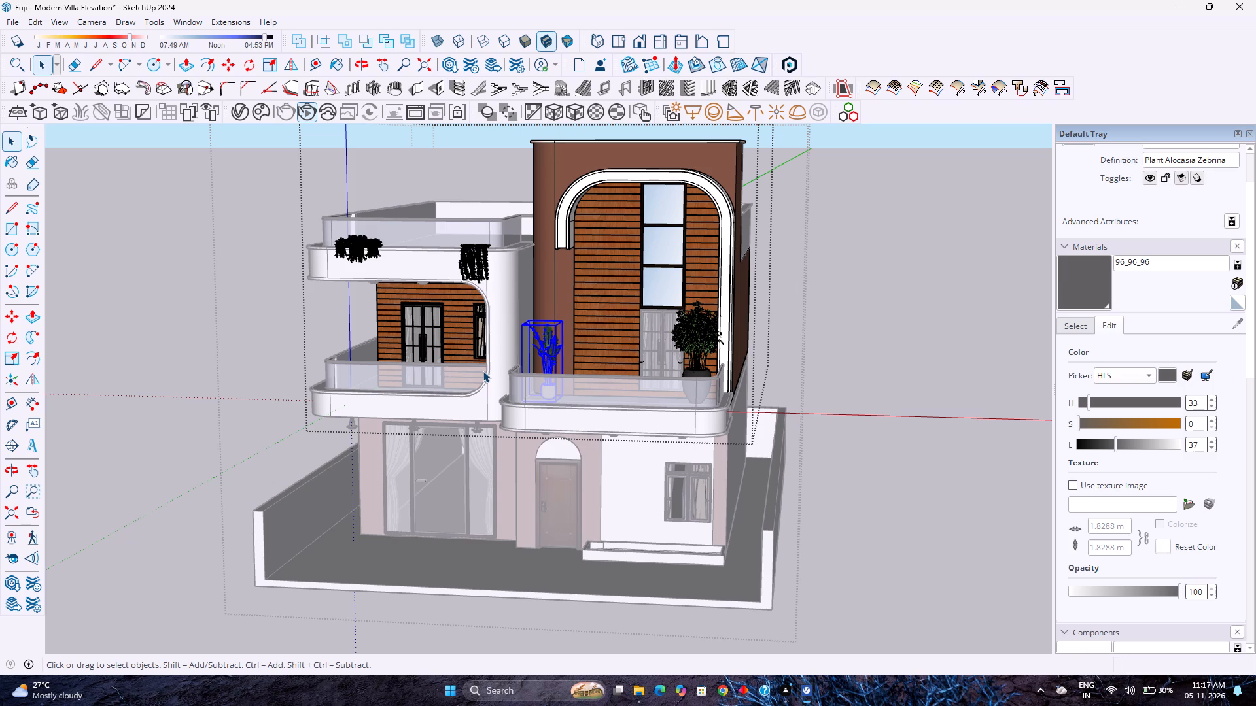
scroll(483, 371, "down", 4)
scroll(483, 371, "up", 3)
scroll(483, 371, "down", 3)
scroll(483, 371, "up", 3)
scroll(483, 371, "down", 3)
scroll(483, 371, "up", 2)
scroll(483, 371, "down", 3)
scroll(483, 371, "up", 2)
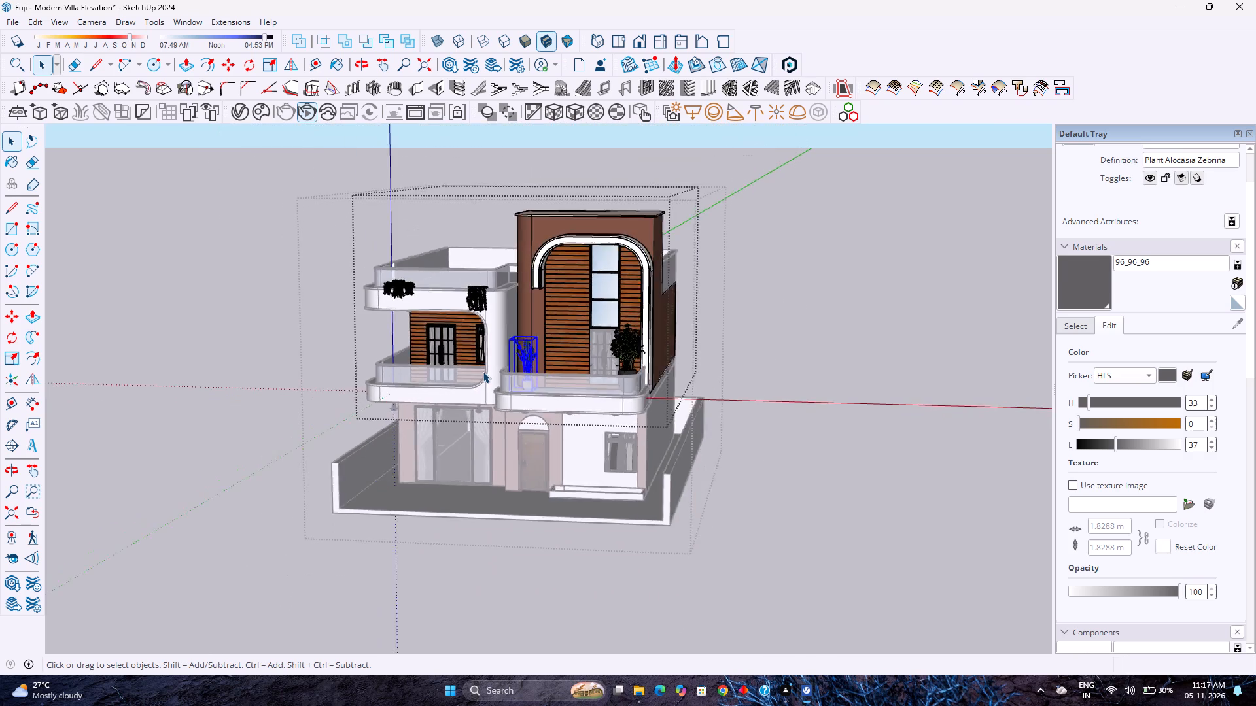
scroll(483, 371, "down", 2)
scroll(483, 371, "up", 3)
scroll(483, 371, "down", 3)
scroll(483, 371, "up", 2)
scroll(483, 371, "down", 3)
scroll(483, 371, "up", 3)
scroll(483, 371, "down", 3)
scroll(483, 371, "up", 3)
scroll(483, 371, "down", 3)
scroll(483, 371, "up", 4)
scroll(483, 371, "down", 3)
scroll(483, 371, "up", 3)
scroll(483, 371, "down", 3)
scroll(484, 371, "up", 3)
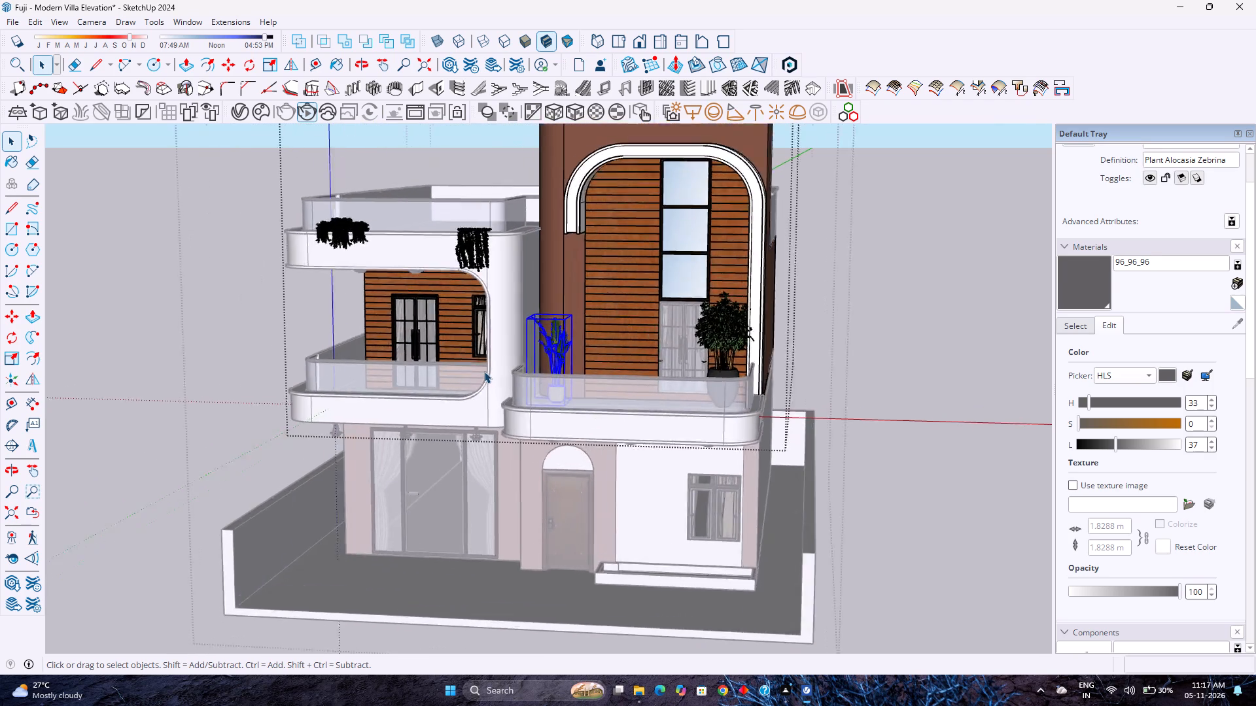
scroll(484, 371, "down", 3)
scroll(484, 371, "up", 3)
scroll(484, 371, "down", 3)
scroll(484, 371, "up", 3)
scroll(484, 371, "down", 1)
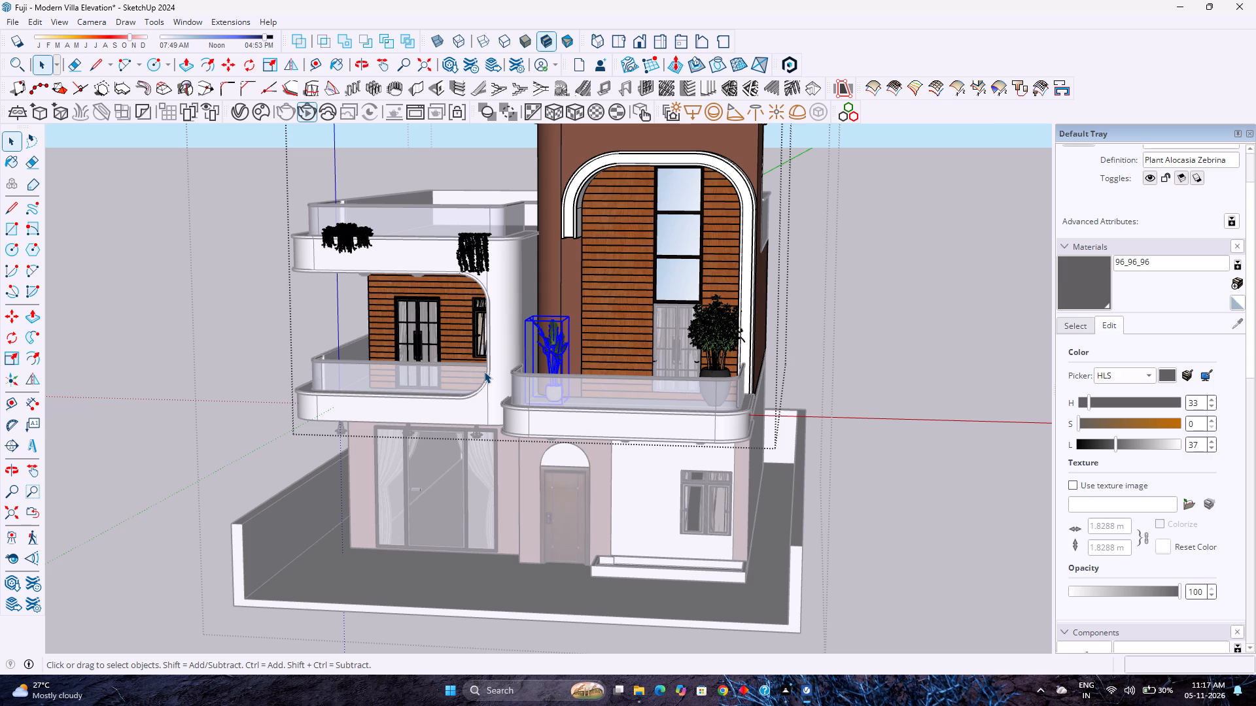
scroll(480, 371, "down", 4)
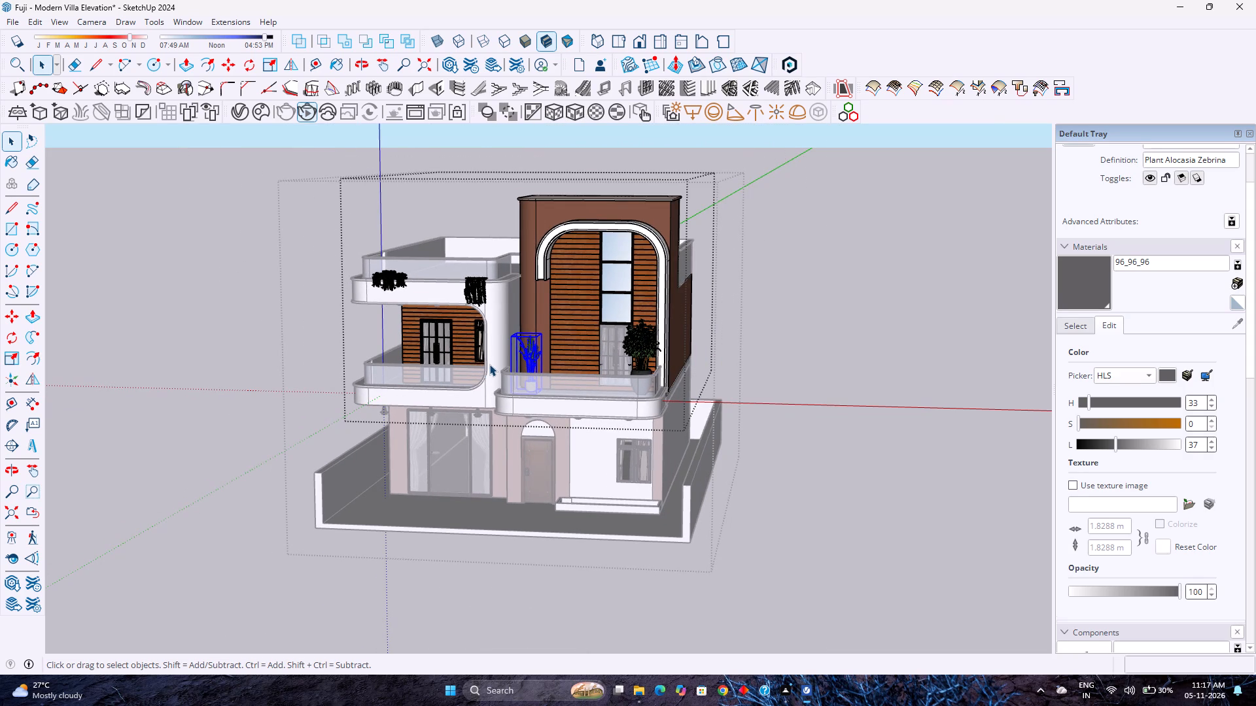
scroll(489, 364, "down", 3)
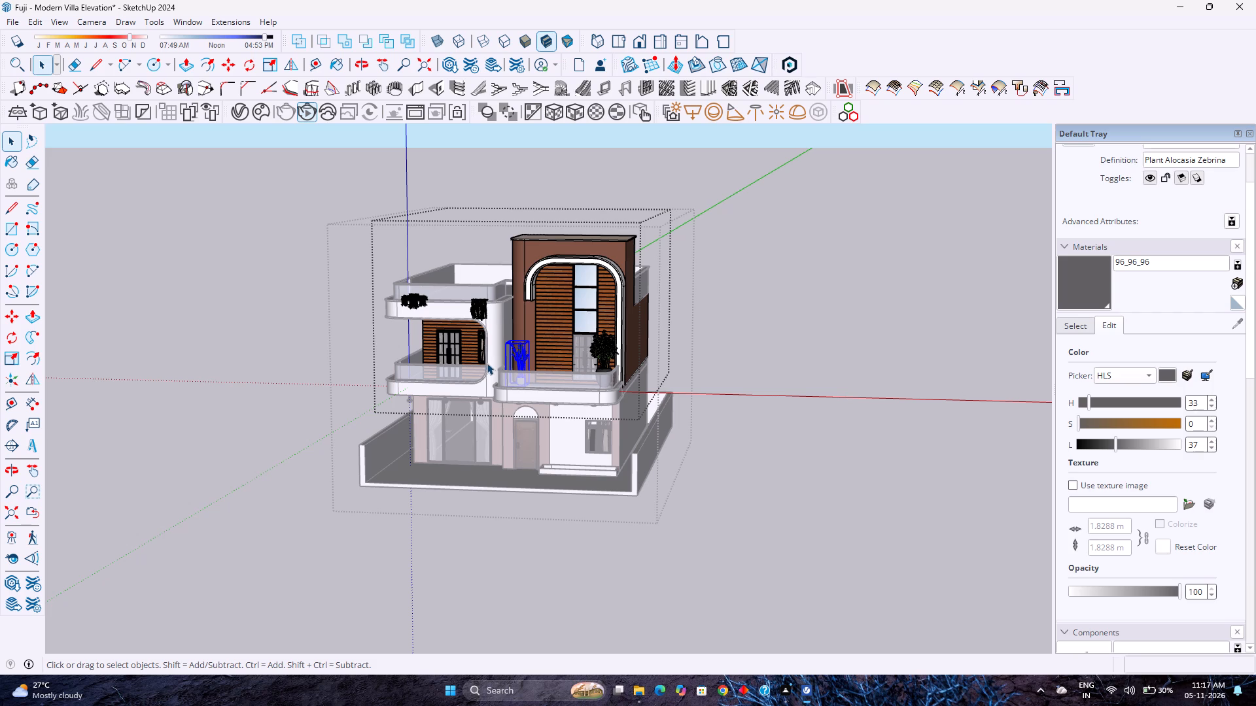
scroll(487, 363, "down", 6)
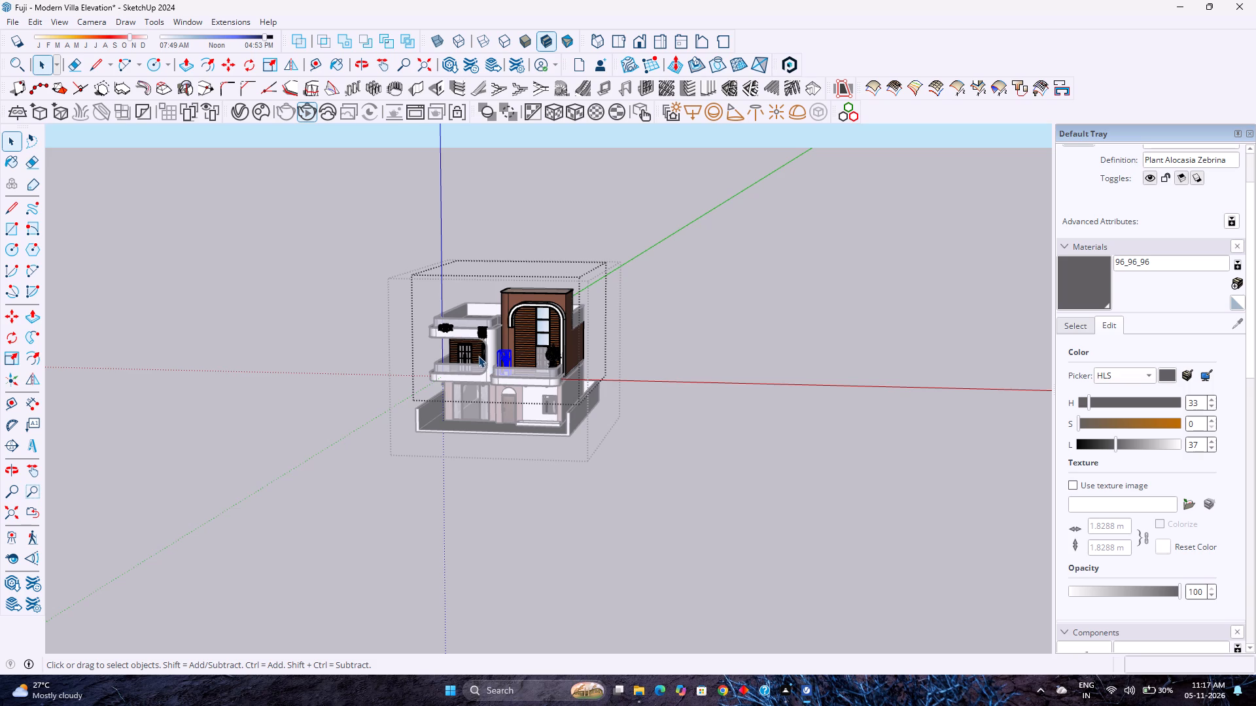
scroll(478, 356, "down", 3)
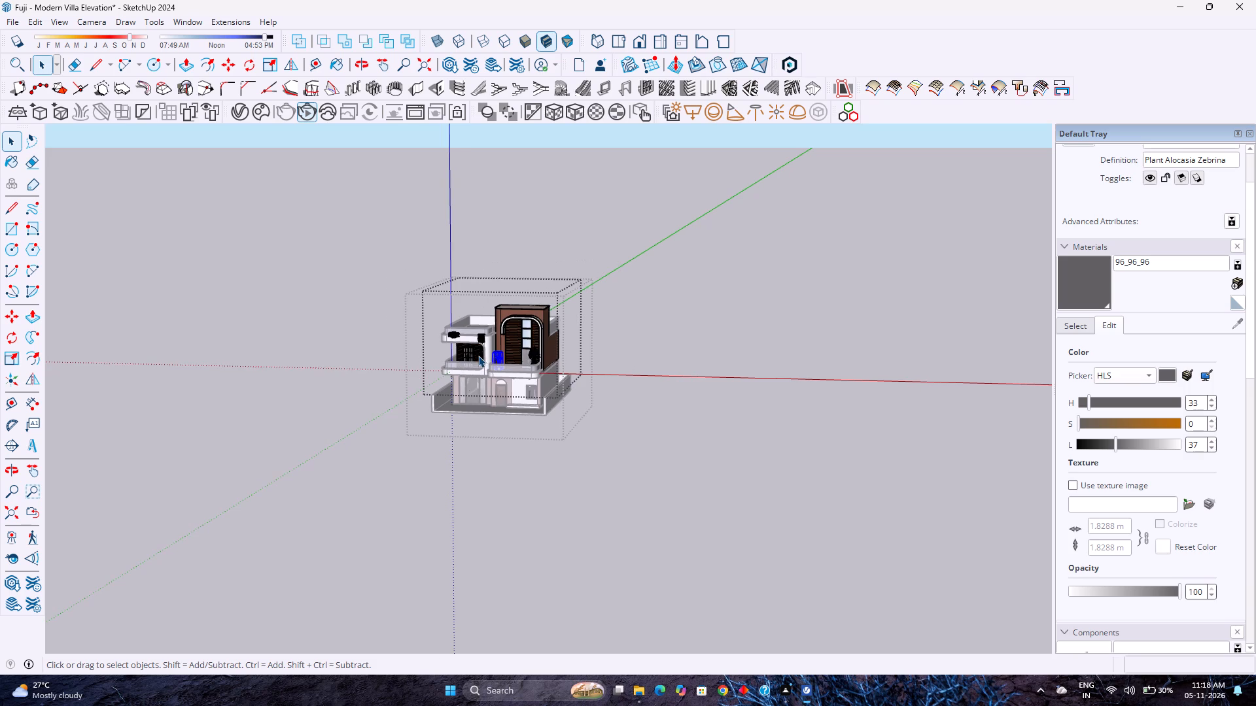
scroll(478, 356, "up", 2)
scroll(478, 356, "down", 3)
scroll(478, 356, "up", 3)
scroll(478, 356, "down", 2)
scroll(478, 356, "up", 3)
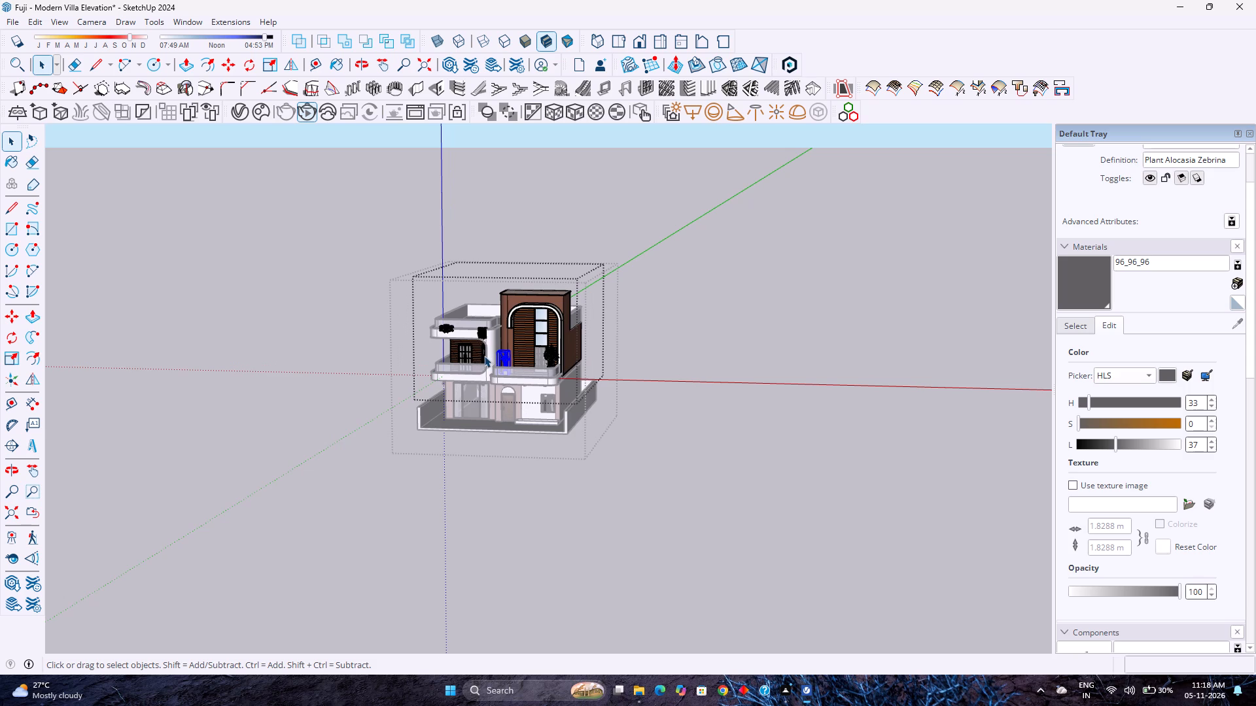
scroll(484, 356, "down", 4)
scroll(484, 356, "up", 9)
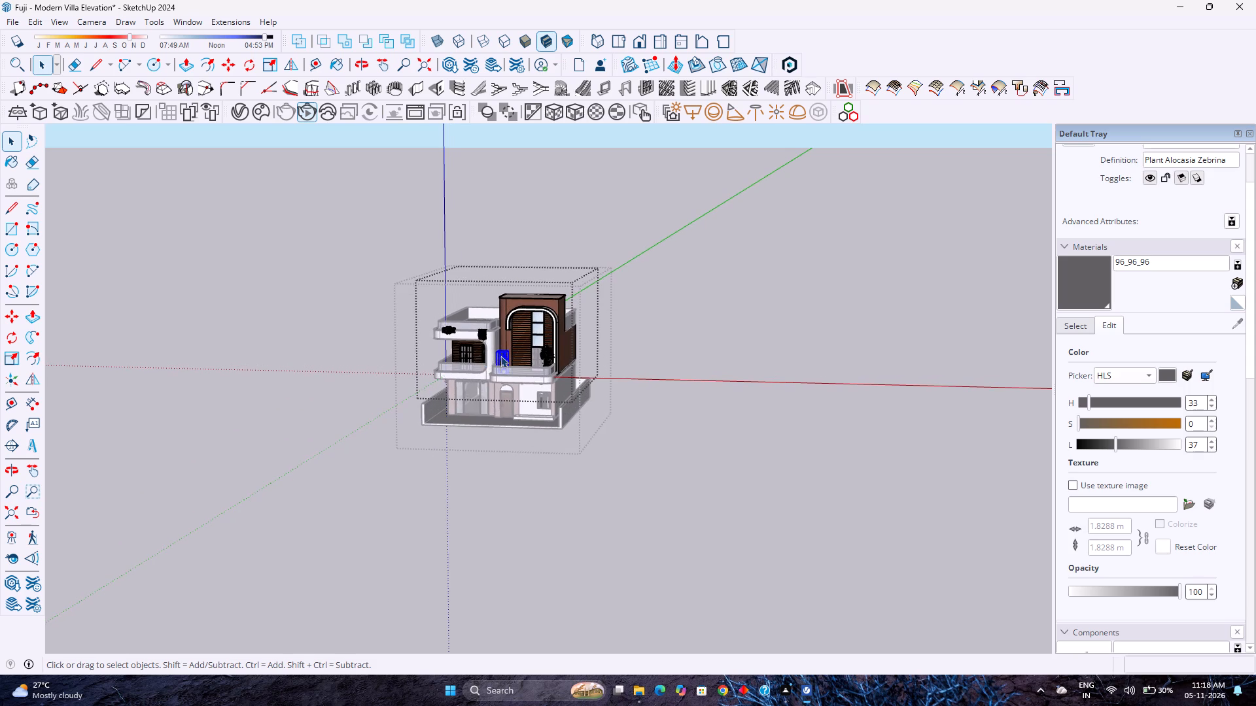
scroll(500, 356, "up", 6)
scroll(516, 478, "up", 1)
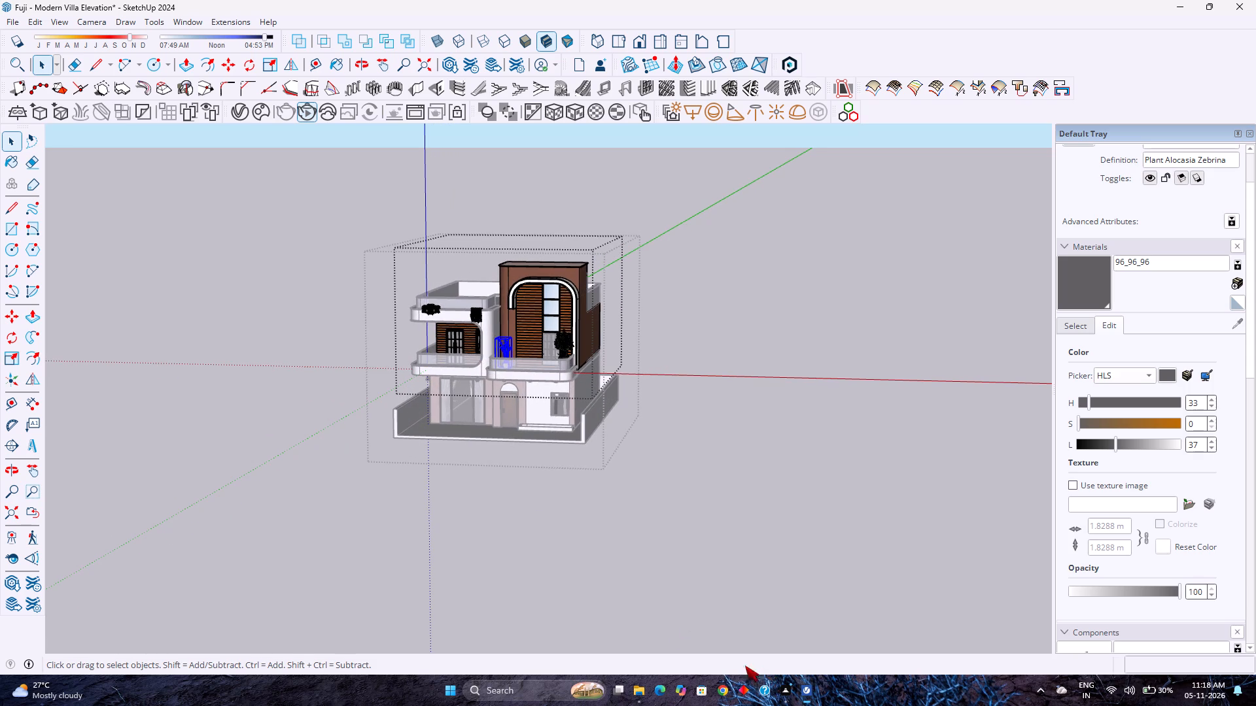
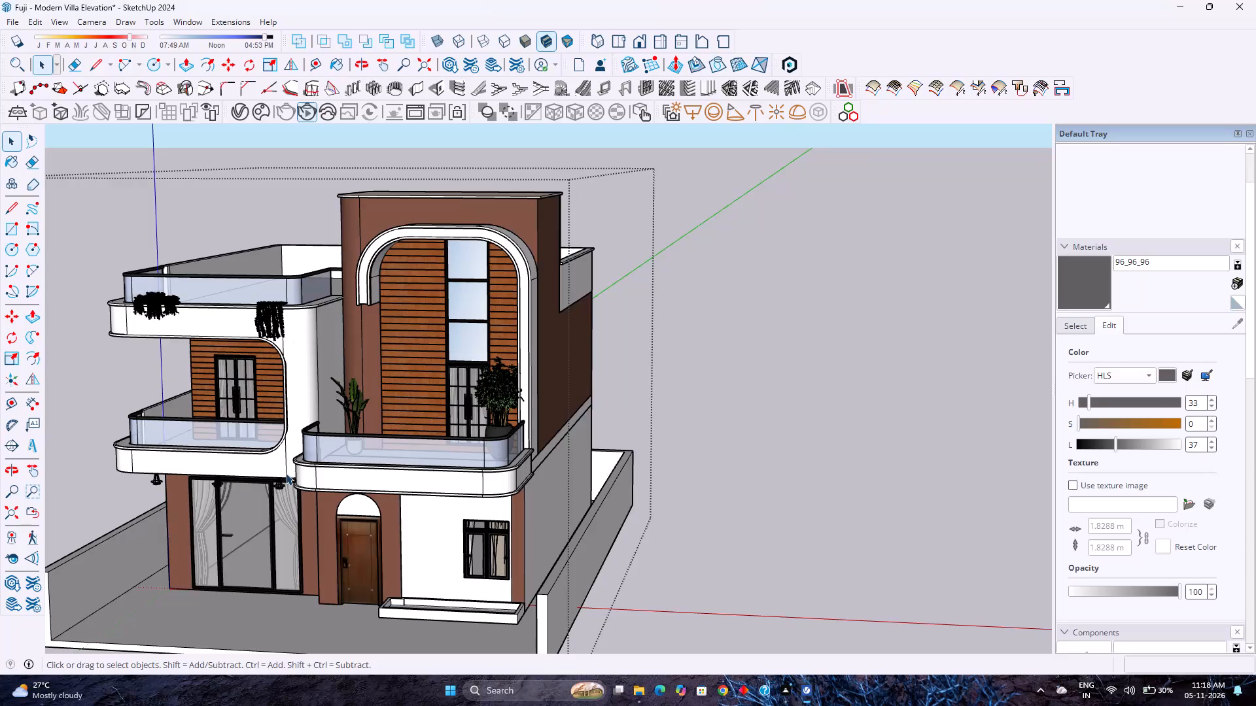
Open the villa's ground-floor group for editing, near the front wall with the window and low planter.
double_click(455, 571)
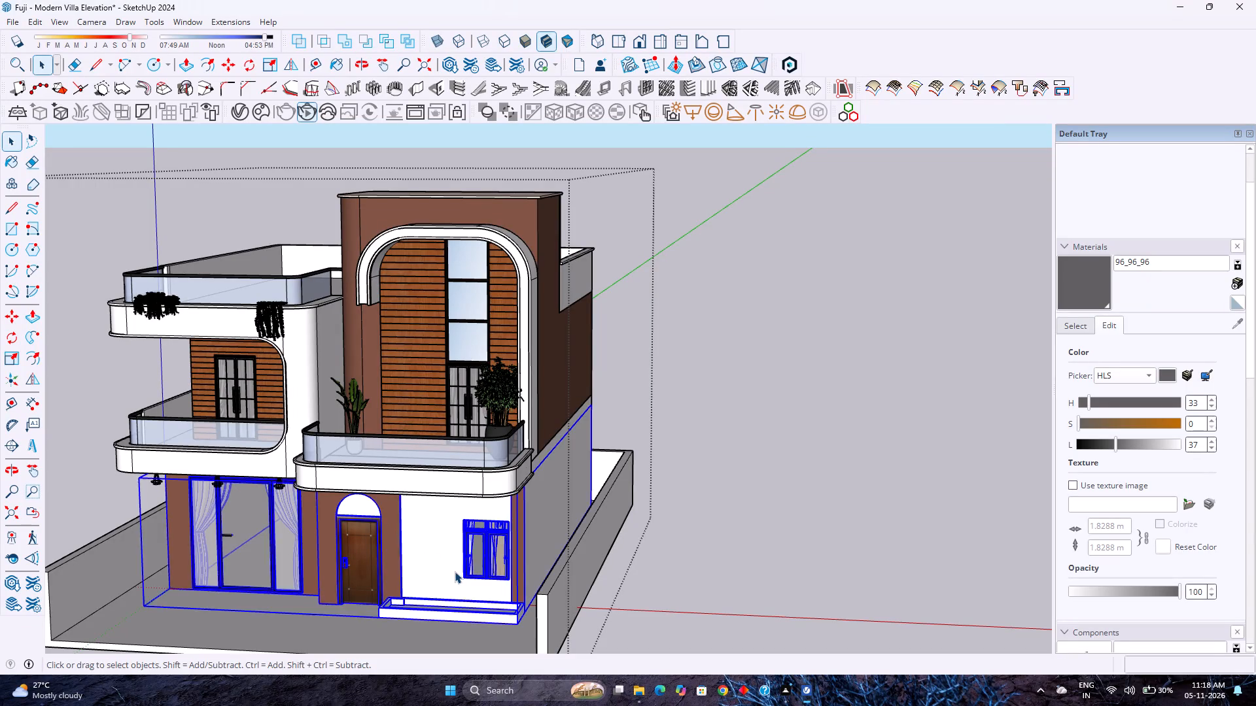
scroll(430, 565, "up", 4)
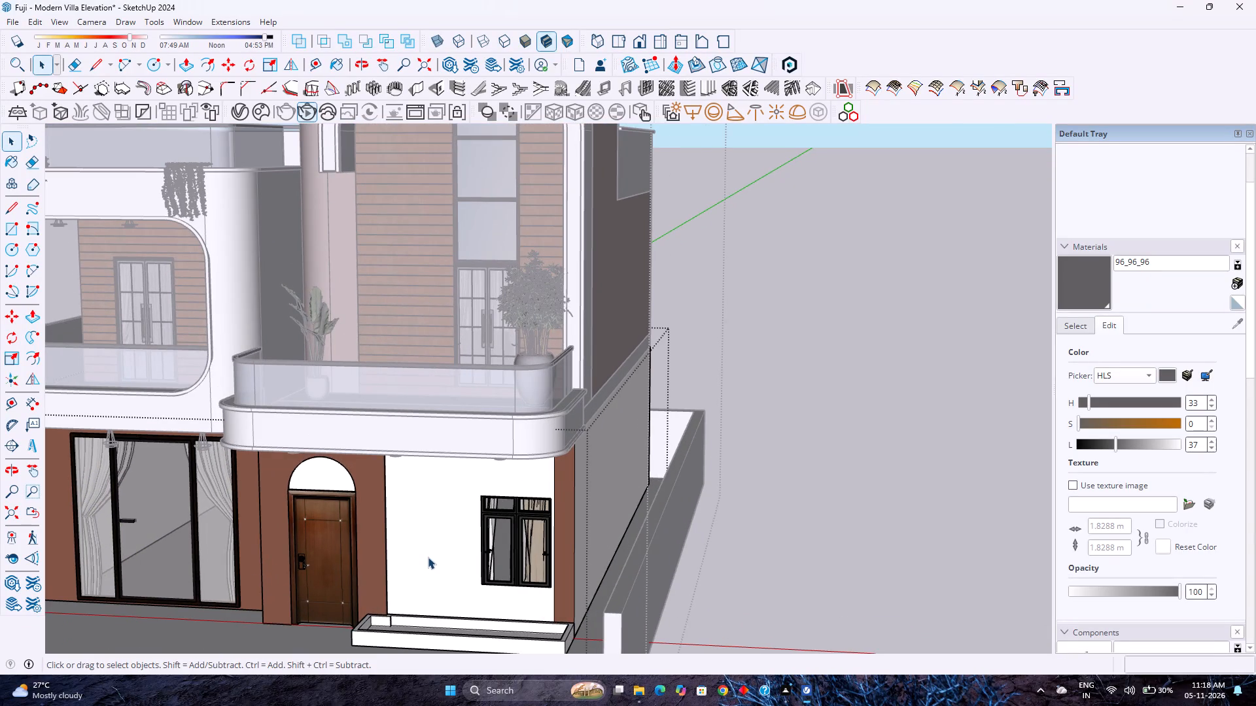
scroll(428, 557, "up", 4)
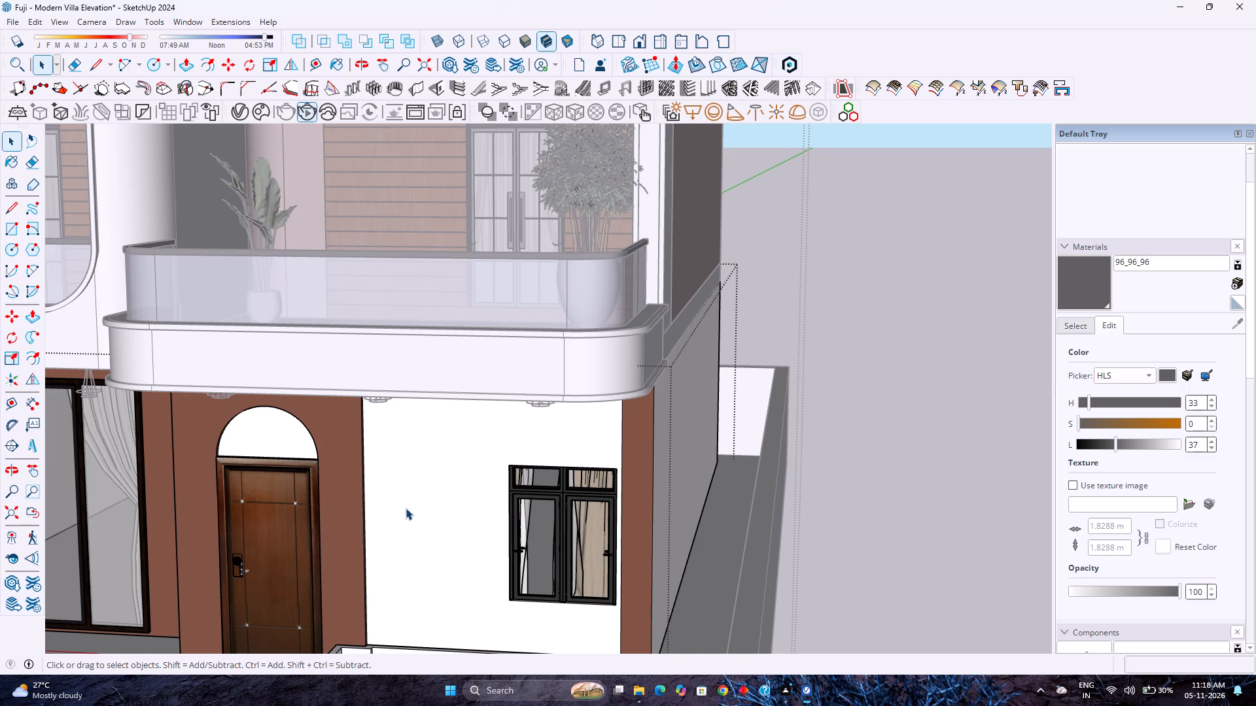
Search 3D Warehouse for "garden plants".
left_click(199, 26)
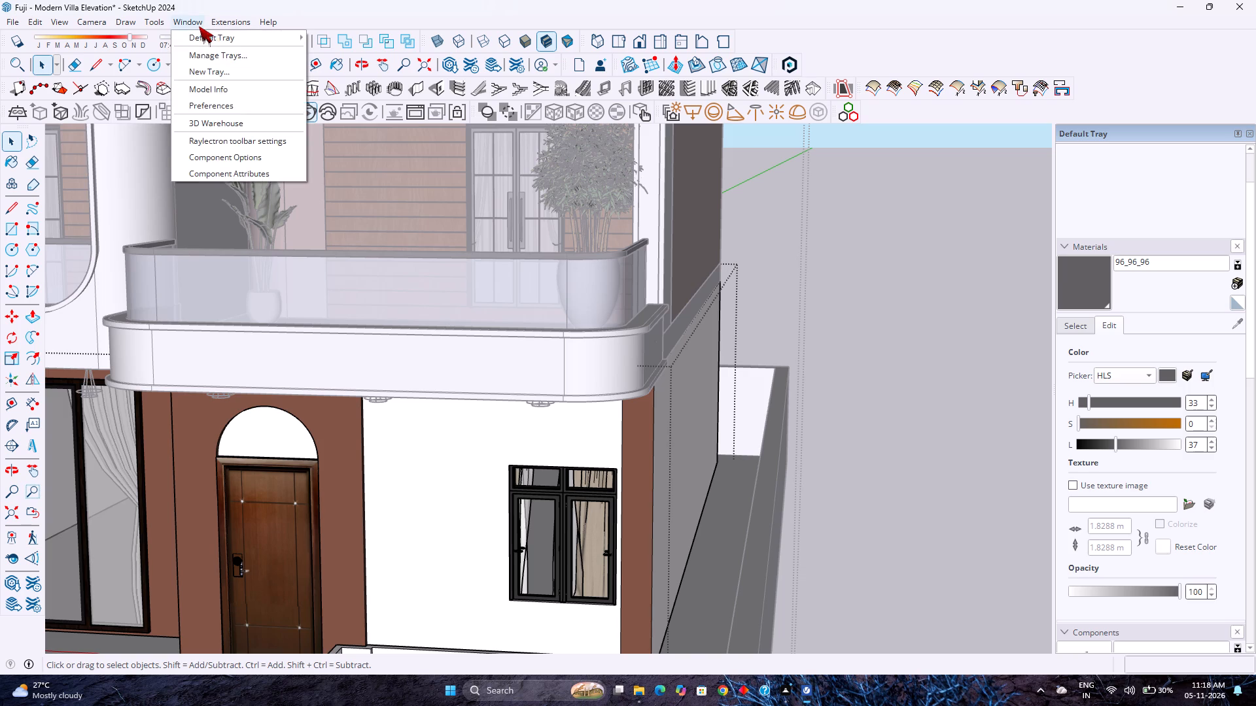
left_click(210, 116)
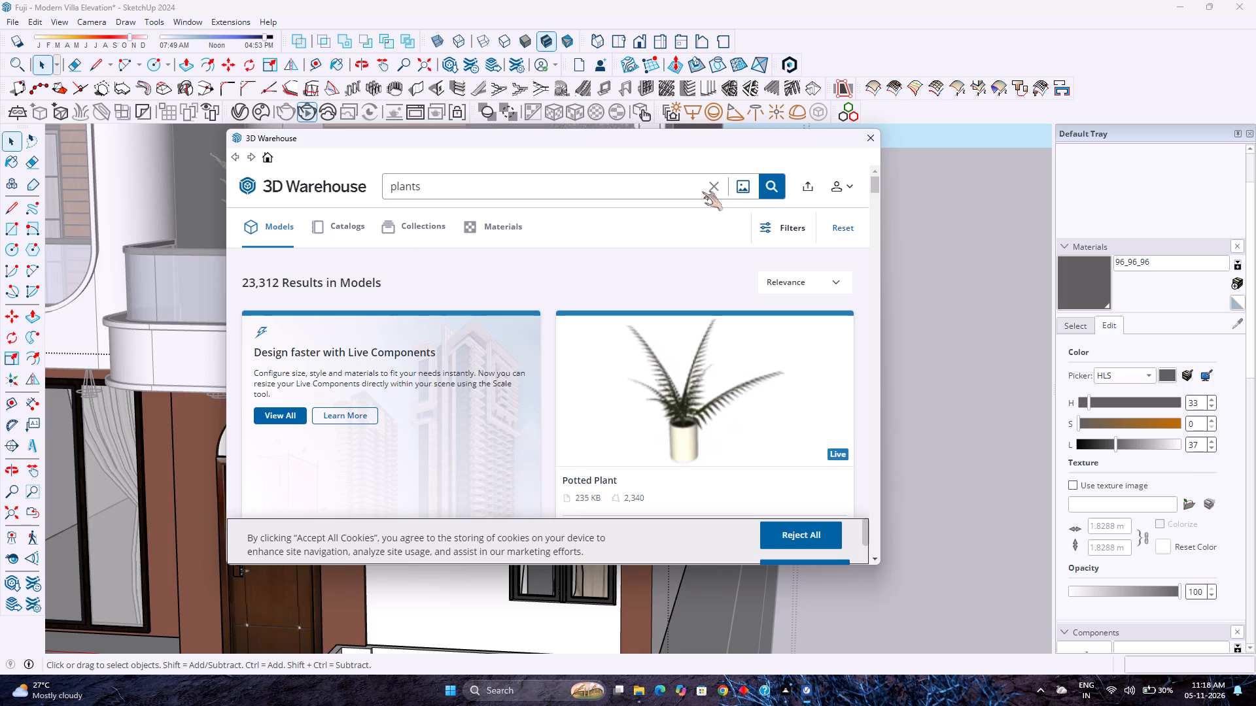
left_click(389, 183)
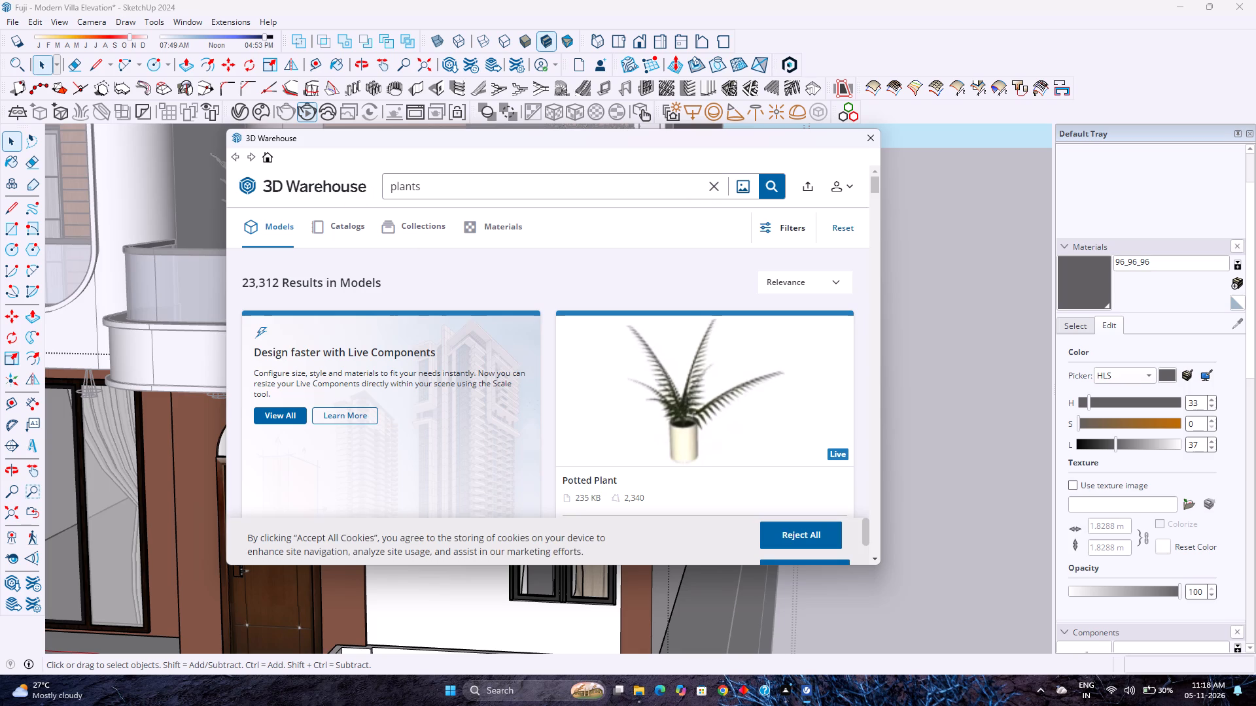
type("garden")
key("space")
key("Return")
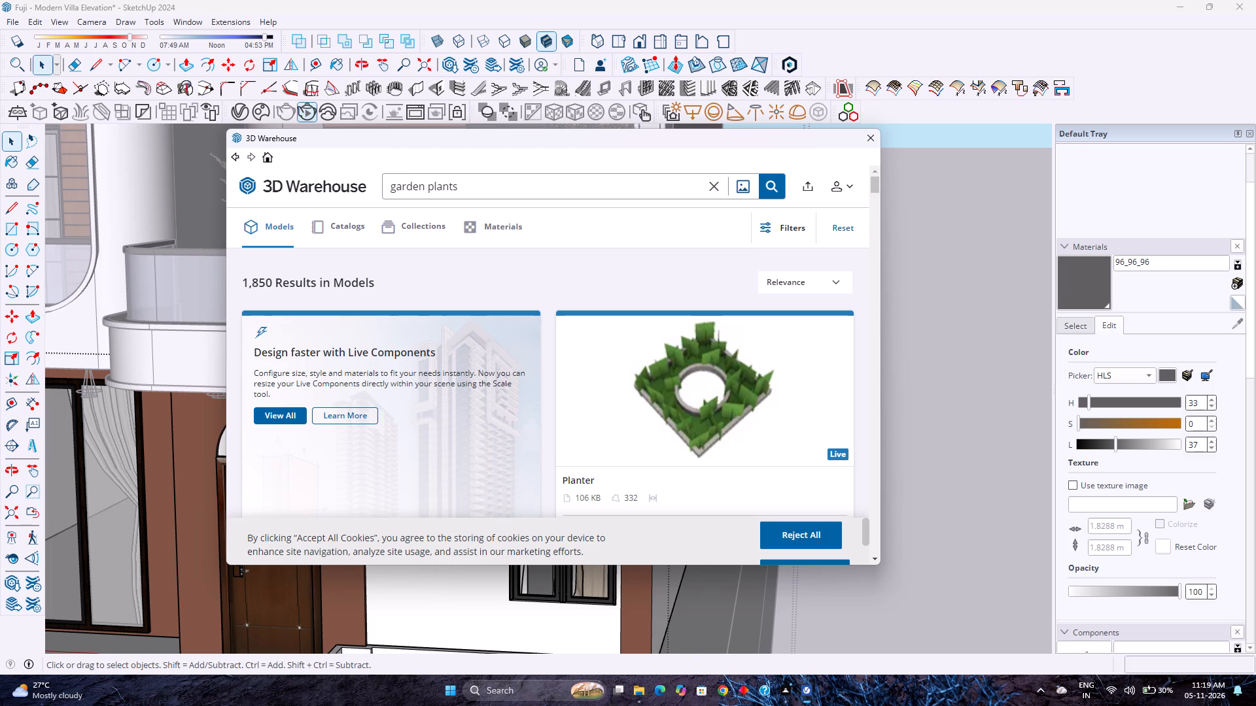
Browse the garden plants model results for planting suited to the villa's front.
scroll(612, 319, "down", 3)
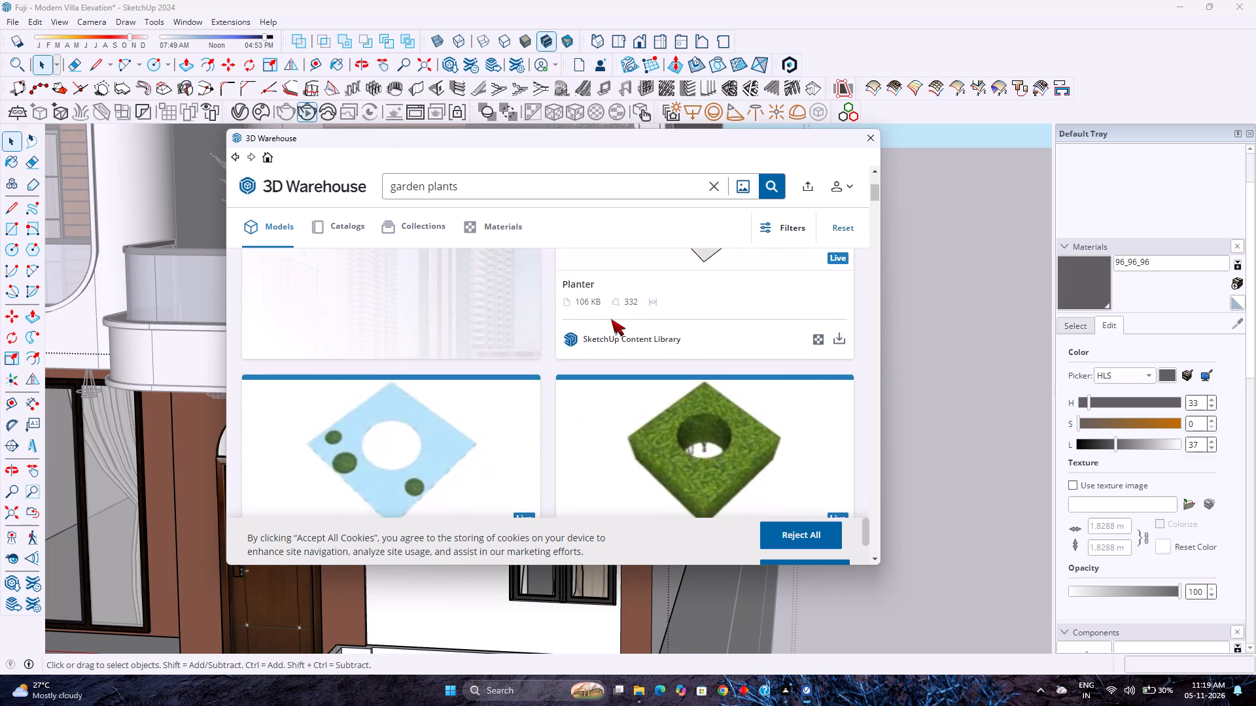
scroll(611, 319, "down", 6)
scroll(544, 314, "down", 1)
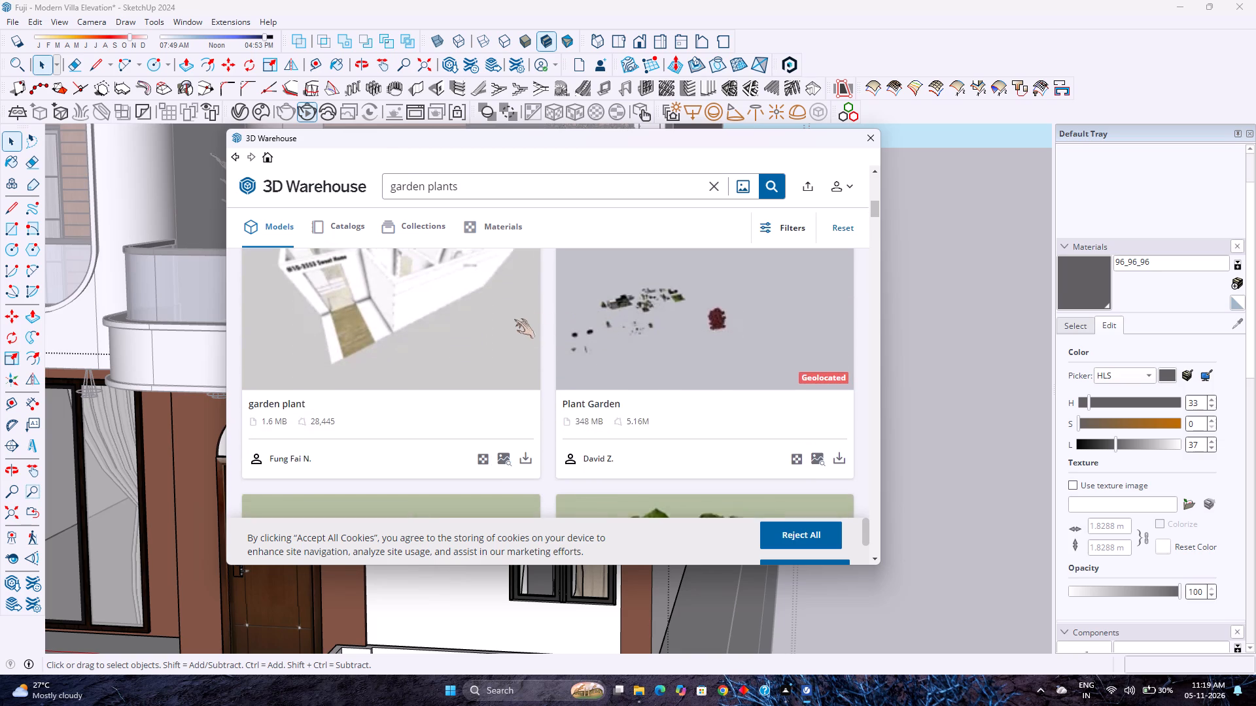
scroll(514, 319, "down", 8)
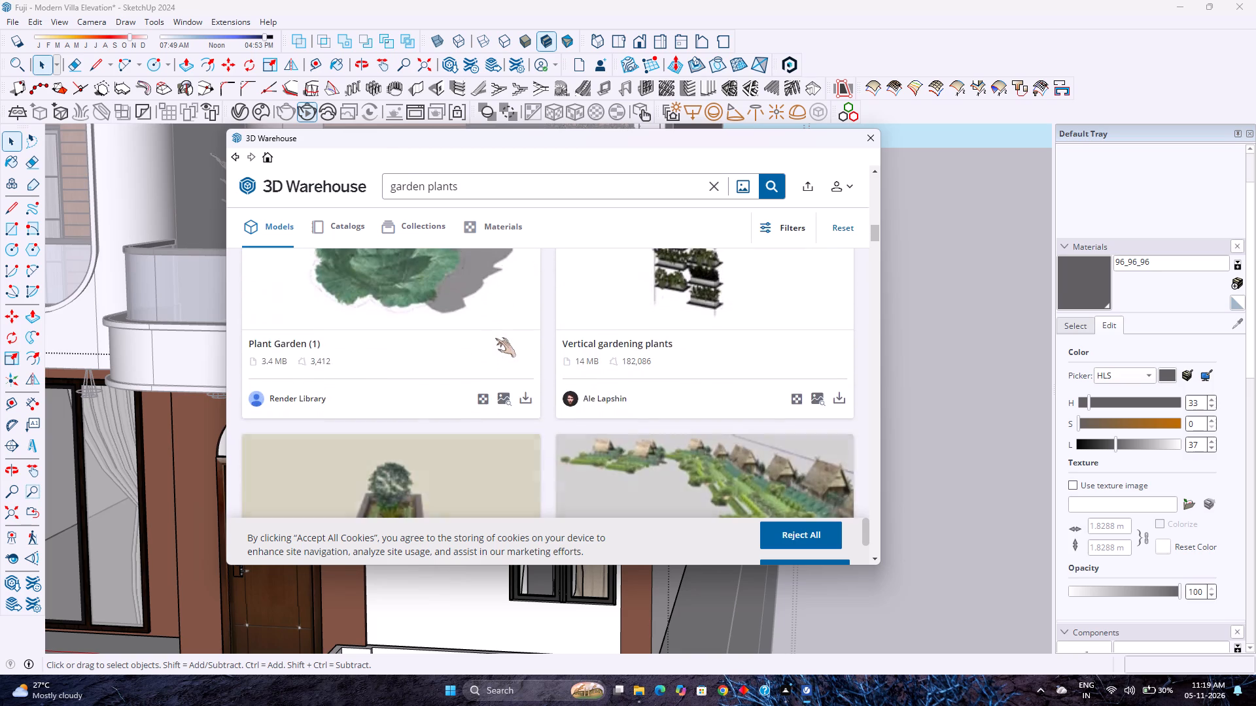
scroll(495, 338, "down", 9)
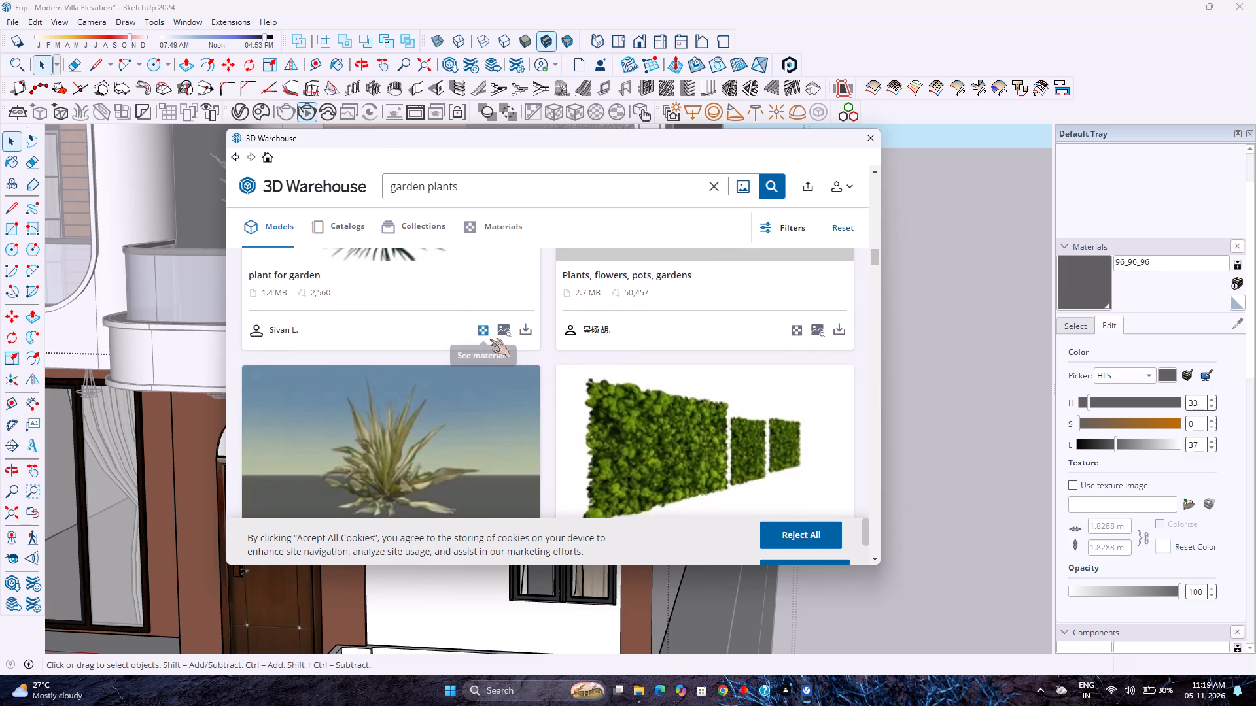
scroll(489, 339, "down", 13)
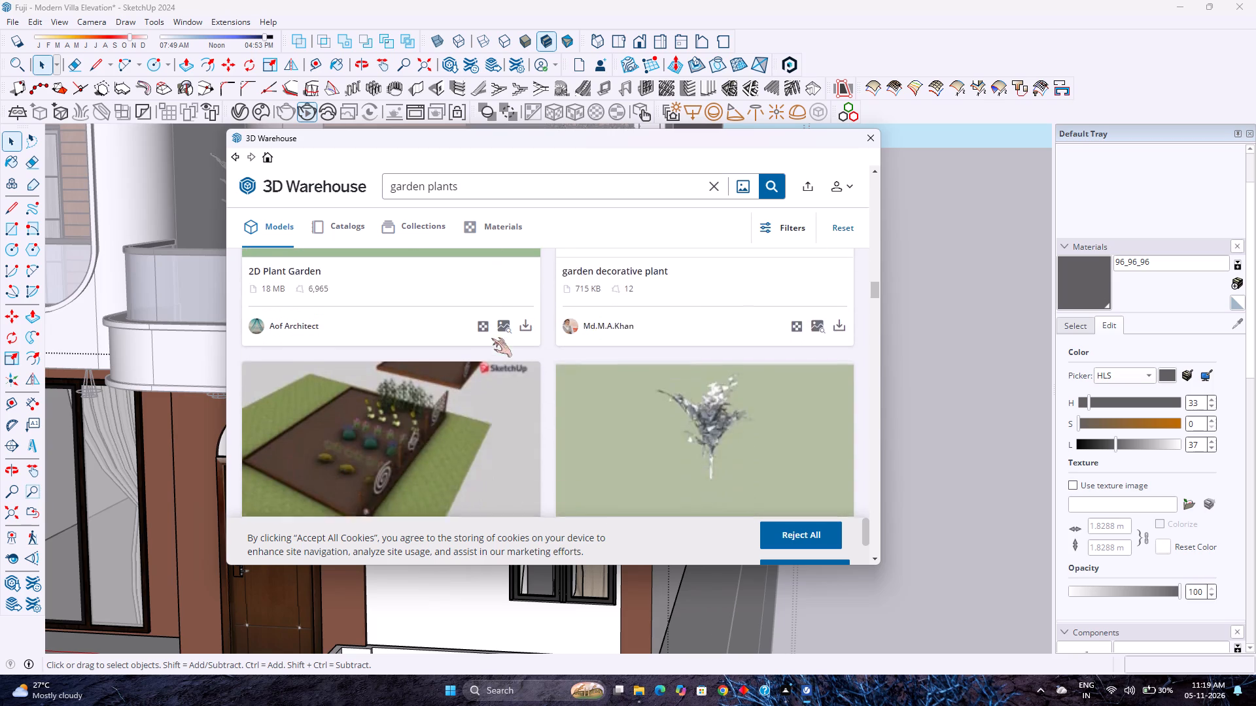
scroll(491, 338, "down", 3)
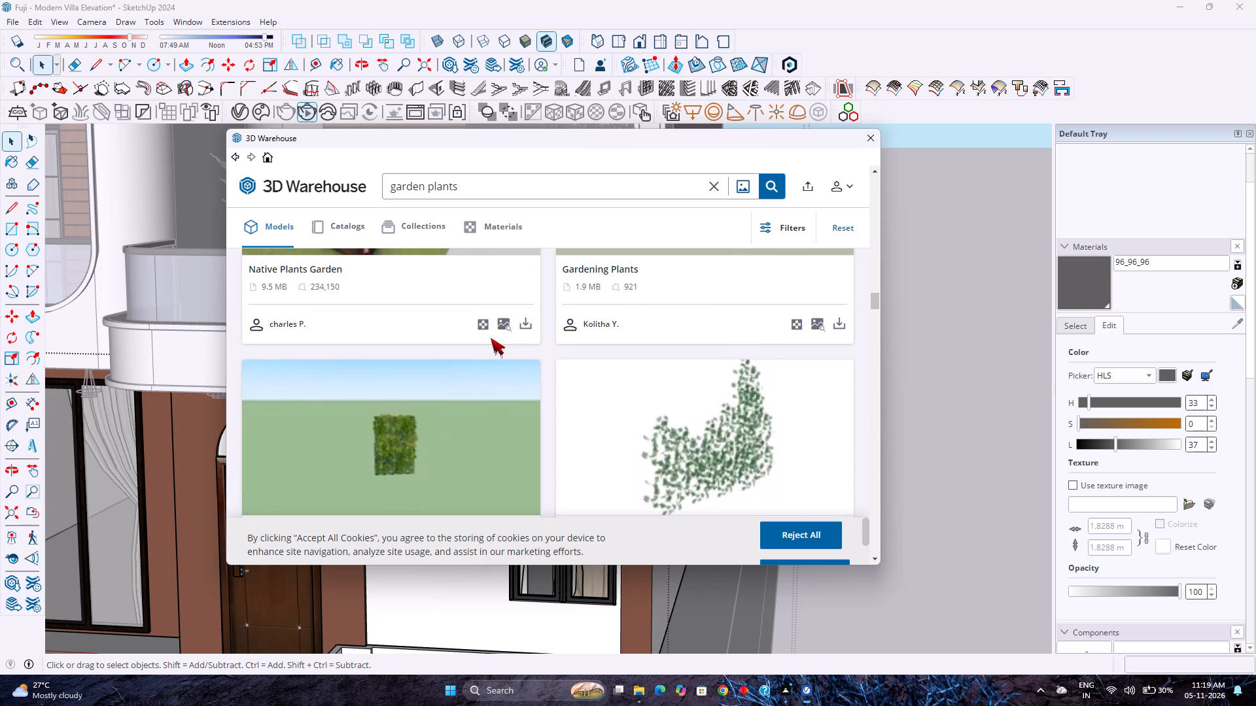
scroll(491, 337, "down", 9)
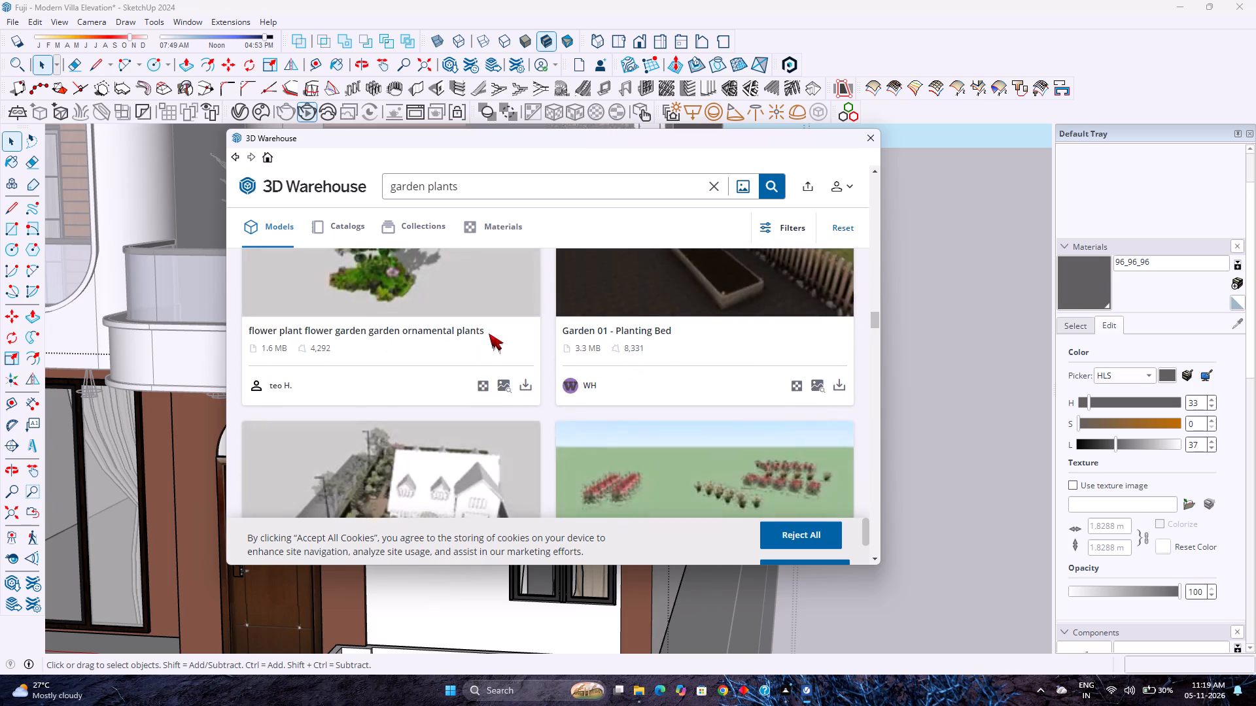
scroll(489, 333, "down", 8)
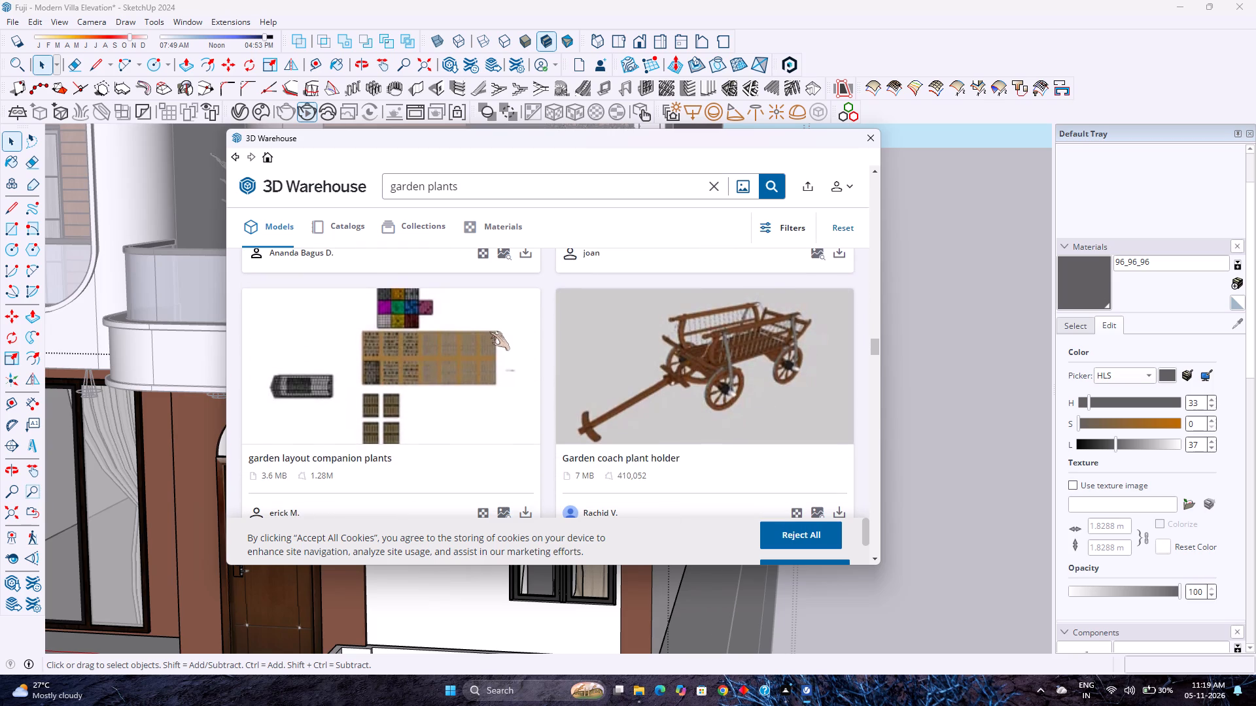
scroll(489, 331, "down", 6)
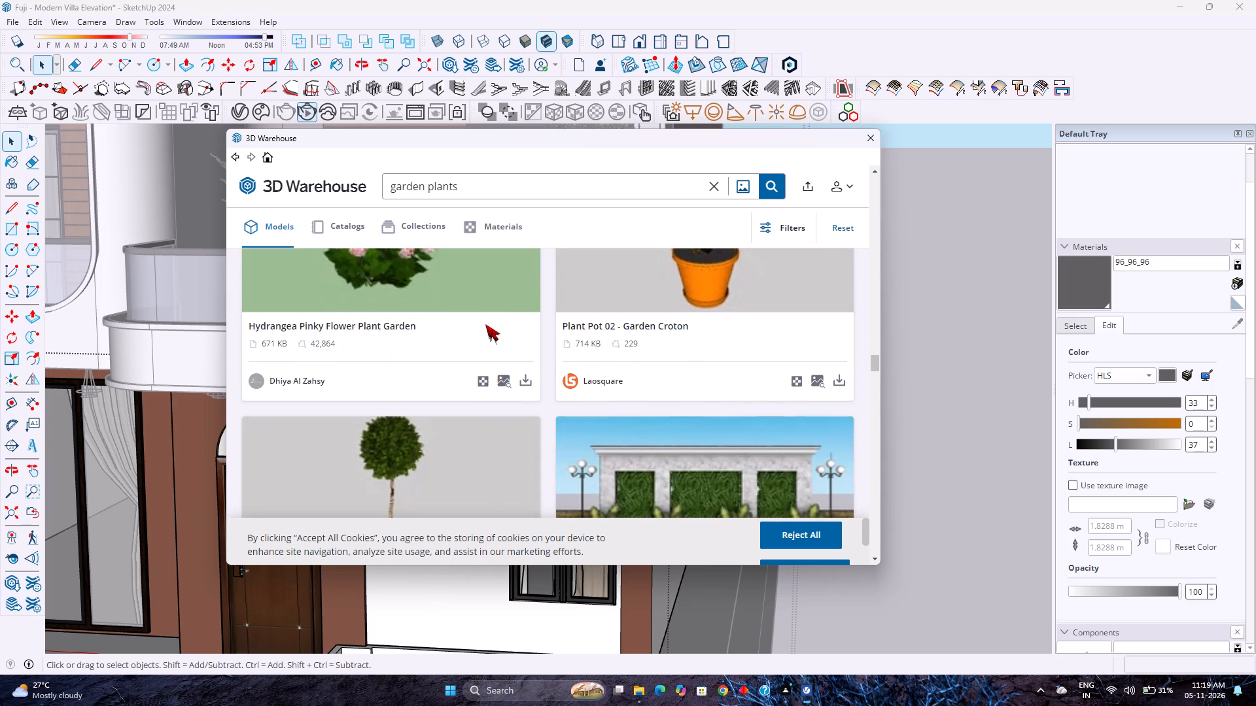
scroll(485, 324, "down", 9)
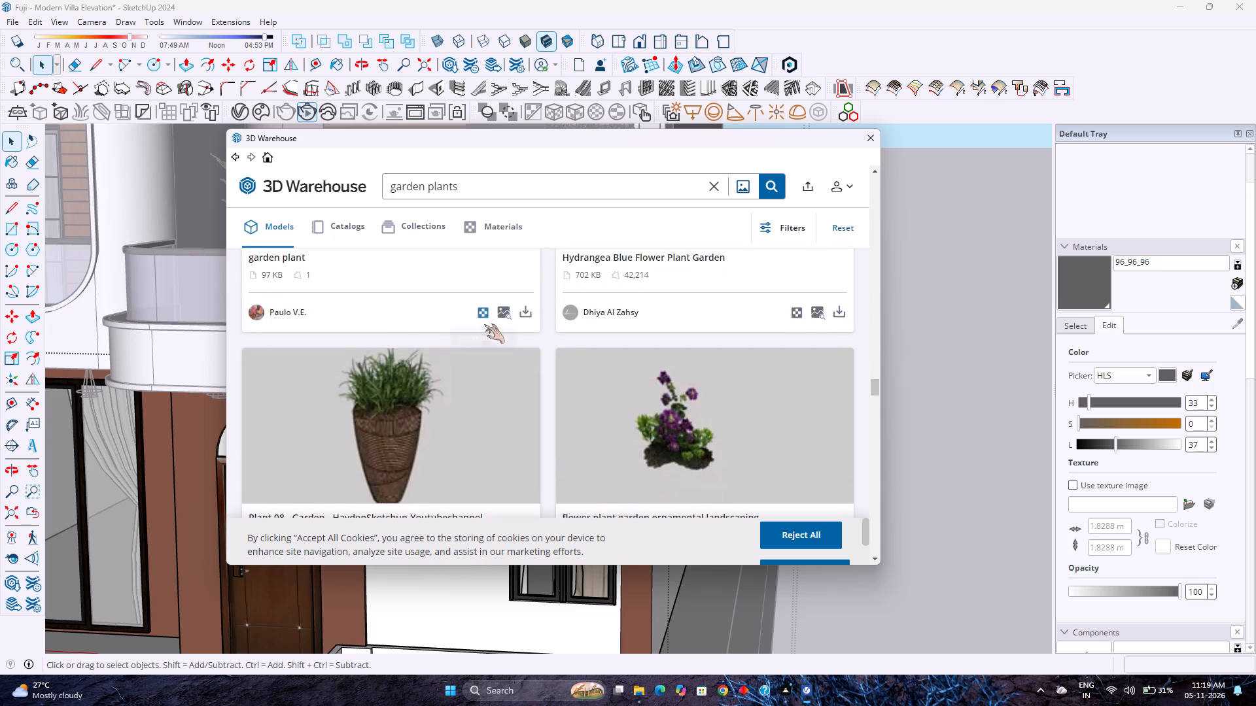
scroll(484, 324, "down", 10)
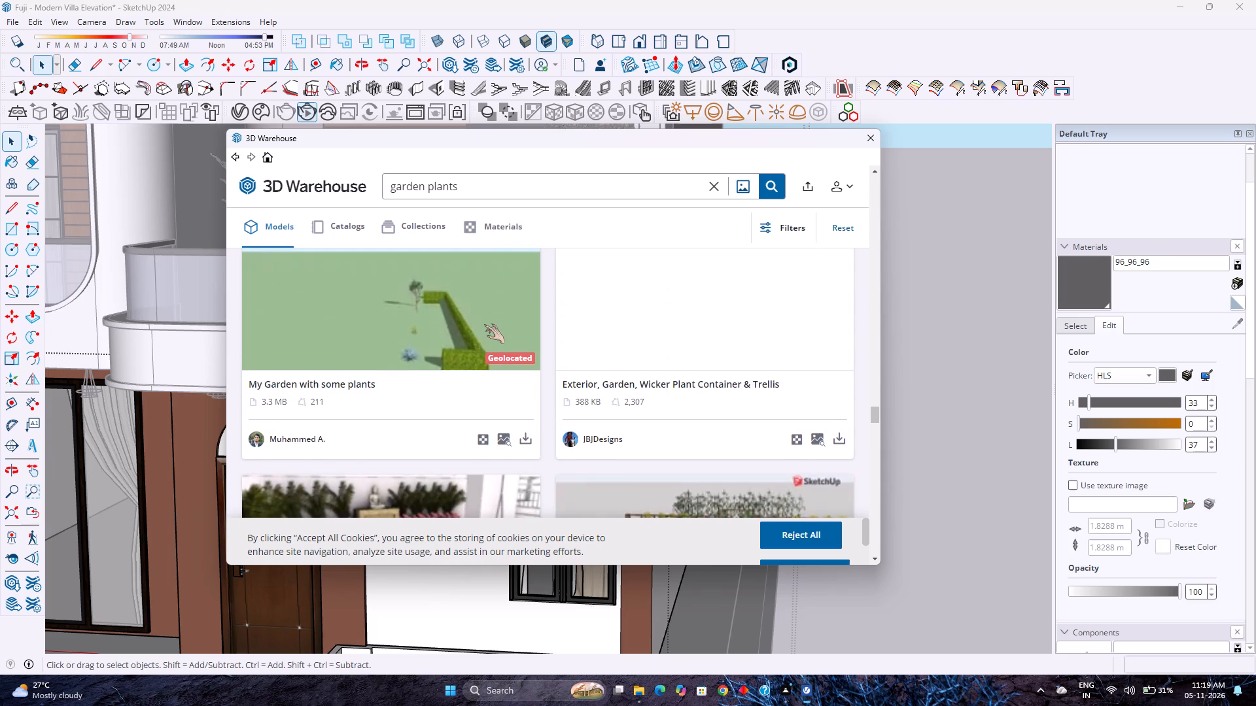
scroll(484, 324, "down", 15)
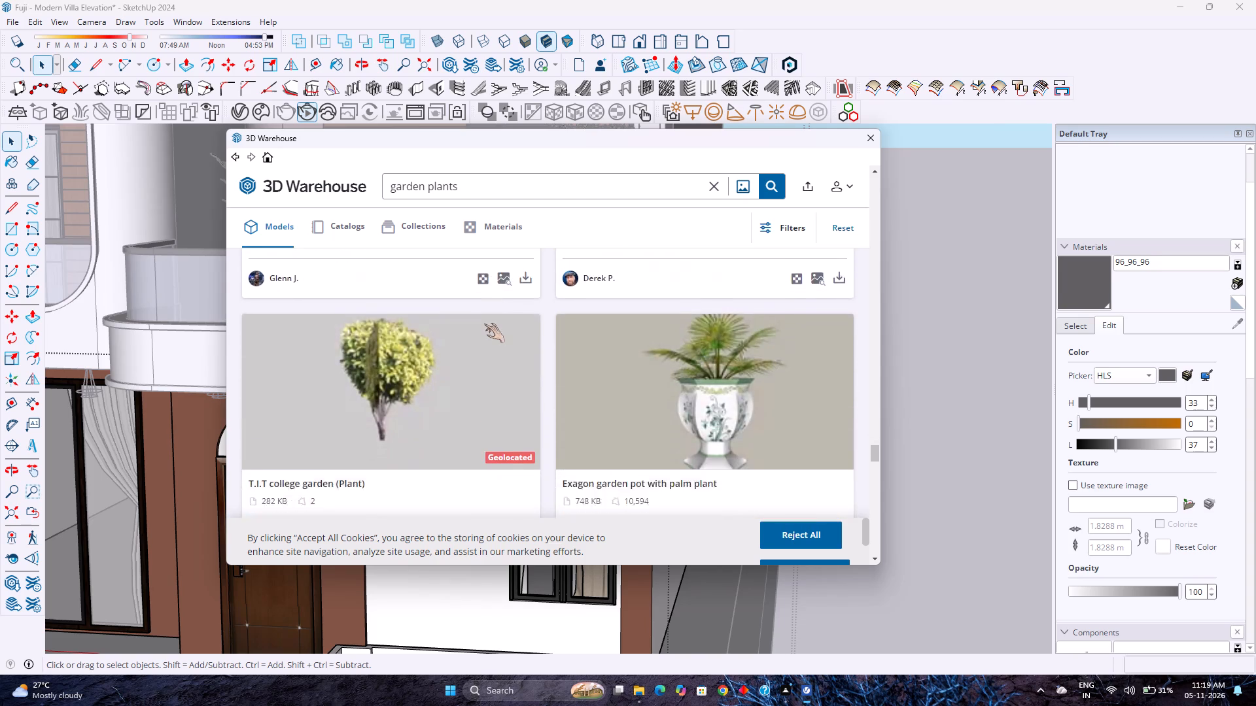
scroll(484, 324, "down", 8)
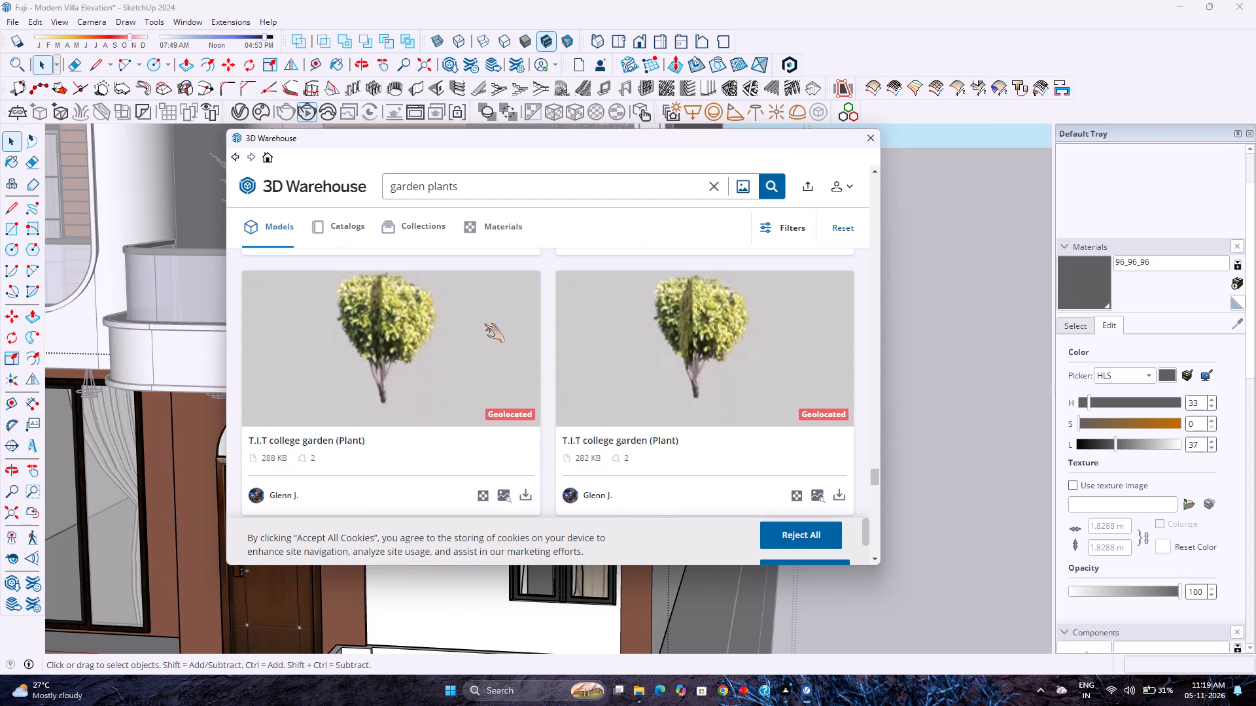
scroll(484, 324, "down", 2)
scroll(484, 324, "up", 1)
scroll(484, 324, "down", 1)
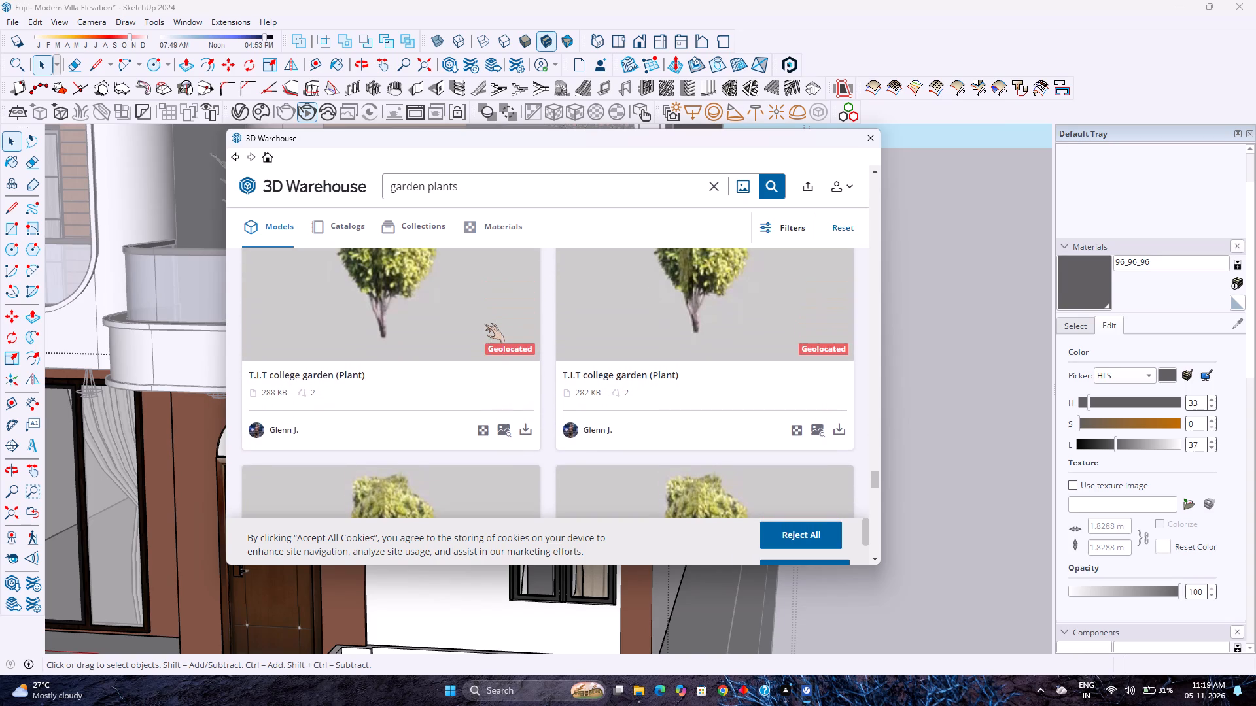
scroll(484, 324, "down", 7)
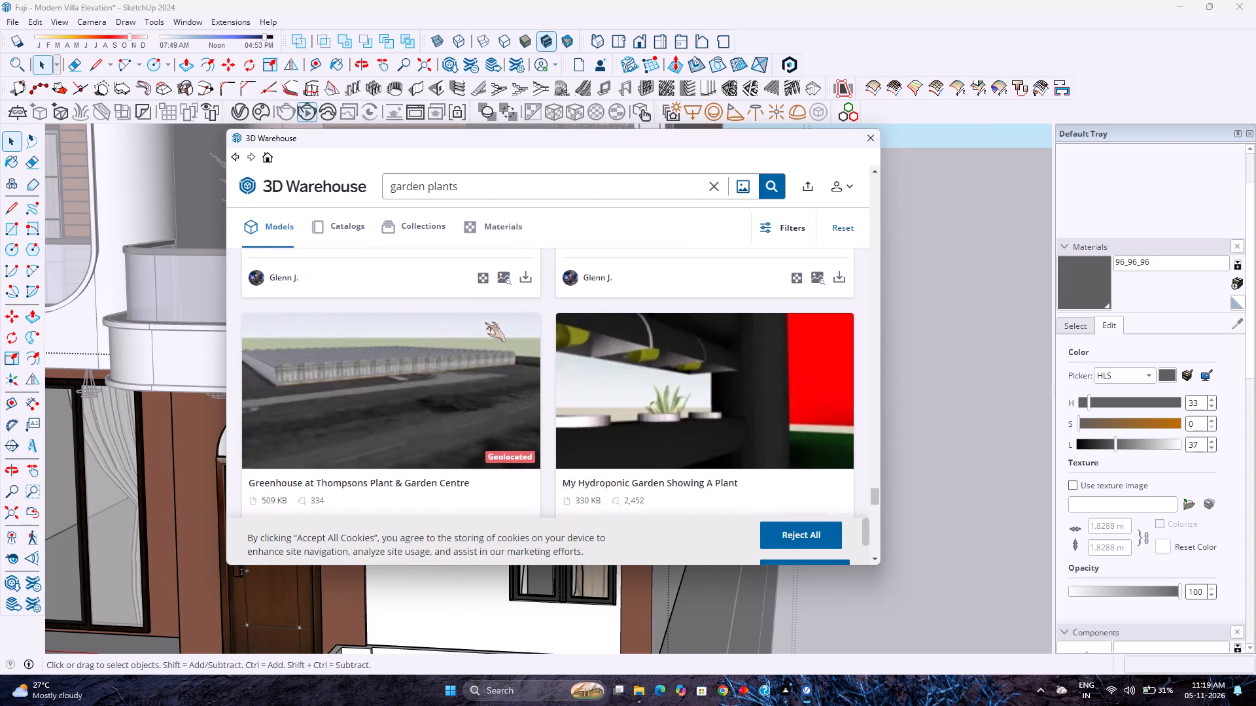
scroll(485, 322, "down", 12)
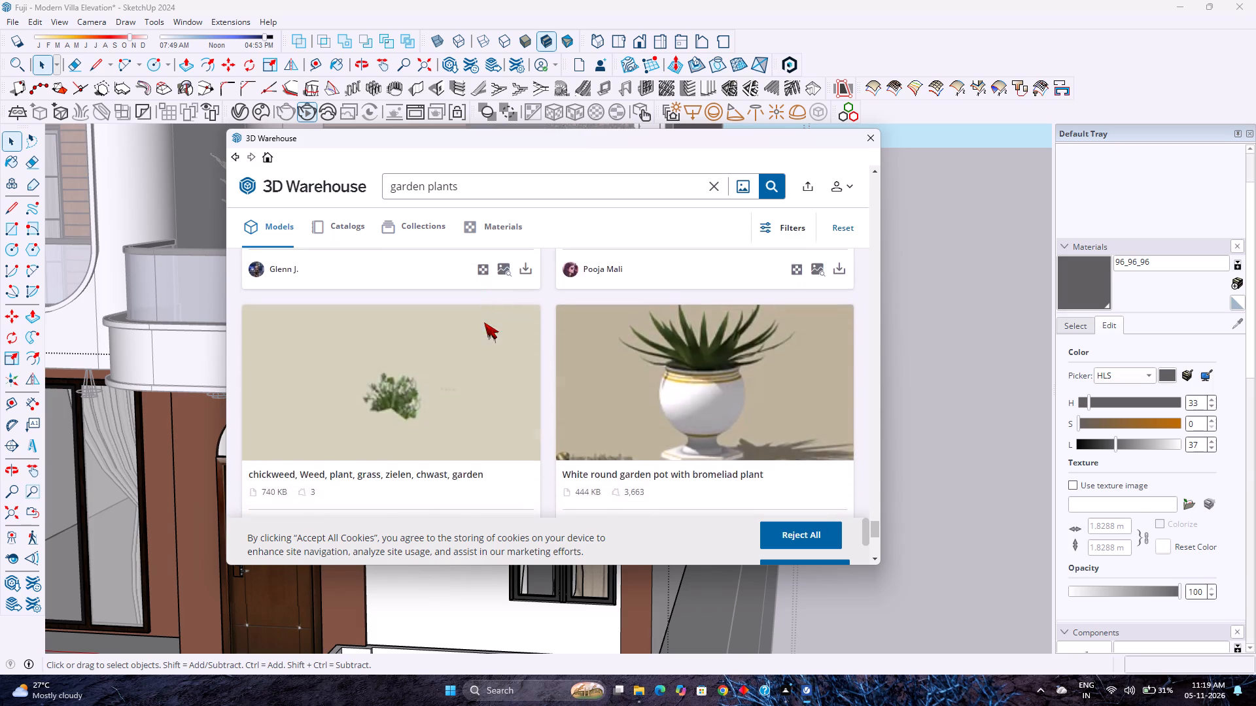
scroll(484, 322, "down", 5)
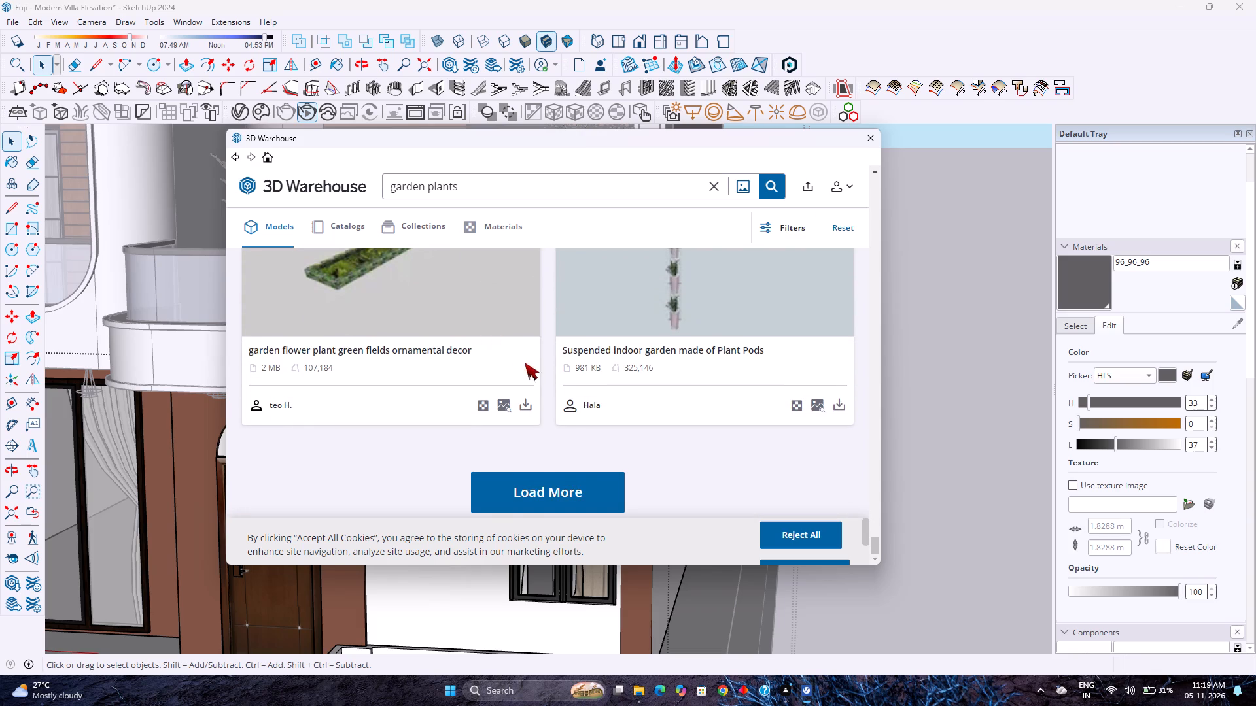
Load more garden plants models and look through that batch for planting suited to the villa's ground-floor front.
left_click(487, 484)
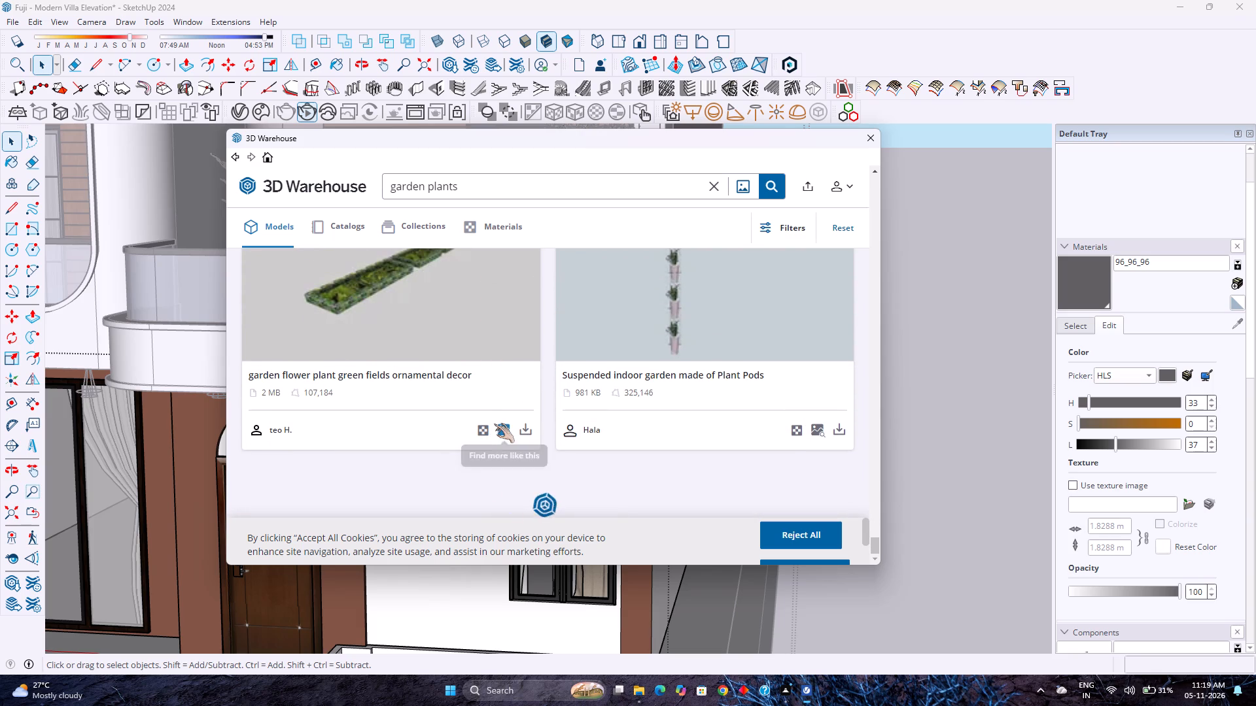
scroll(517, 426, "down", 4)
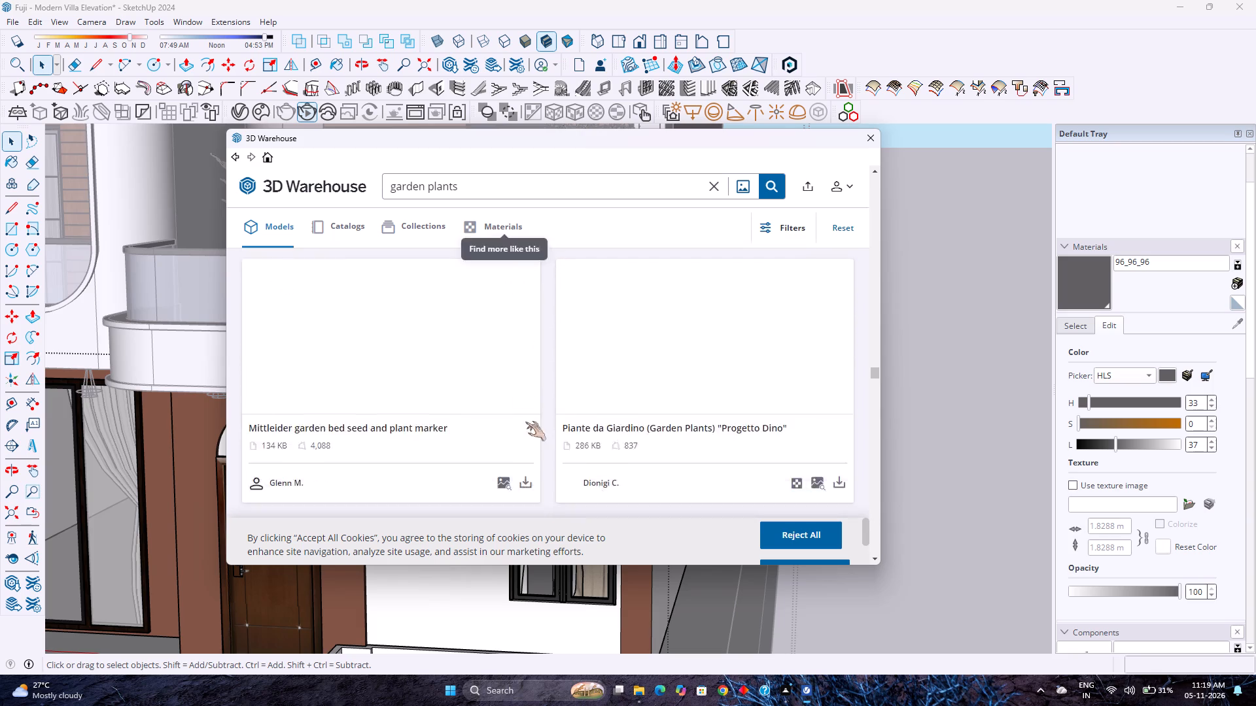
scroll(554, 393, "up", 2)
scroll(553, 393, "down", 7)
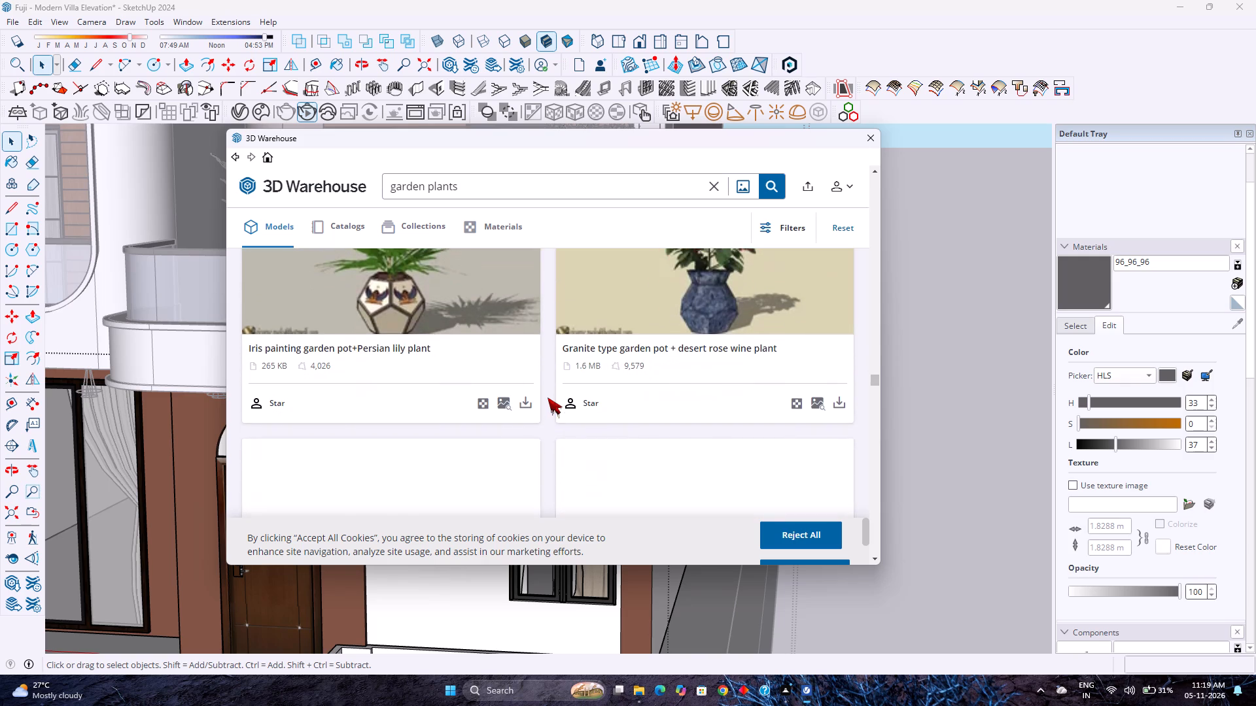
scroll(545, 400, "down", 6)
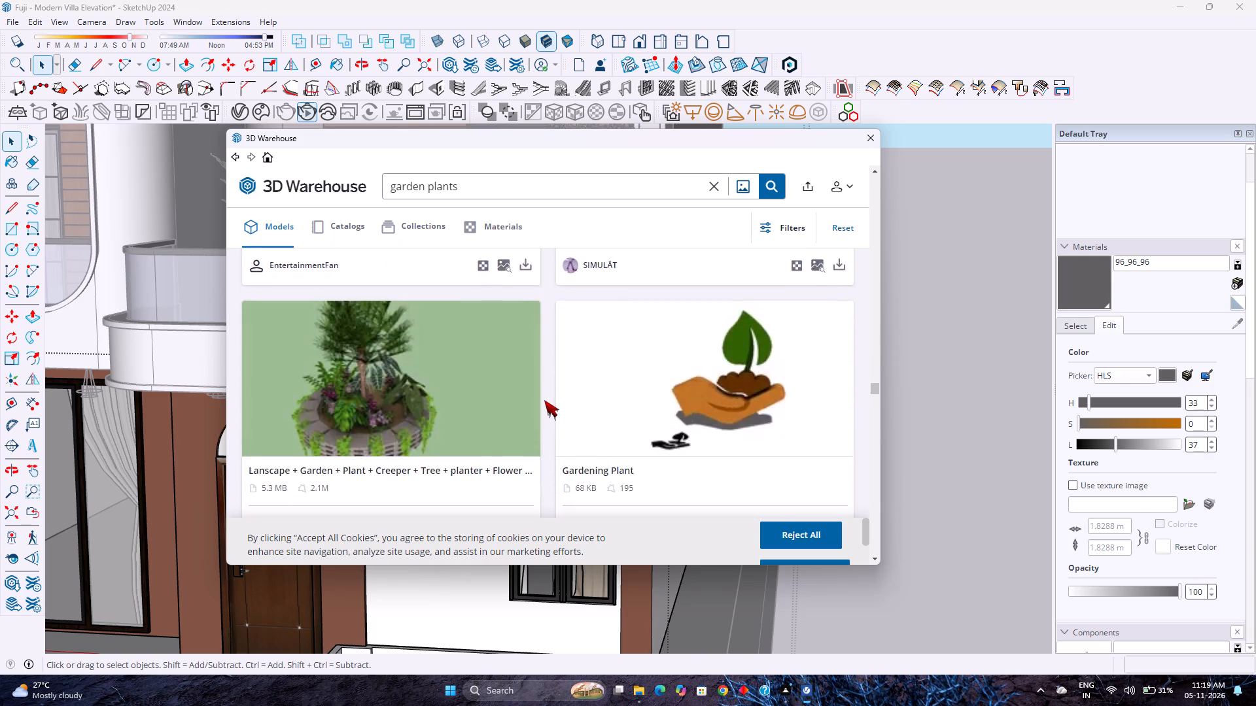
scroll(544, 400, "down", 9)
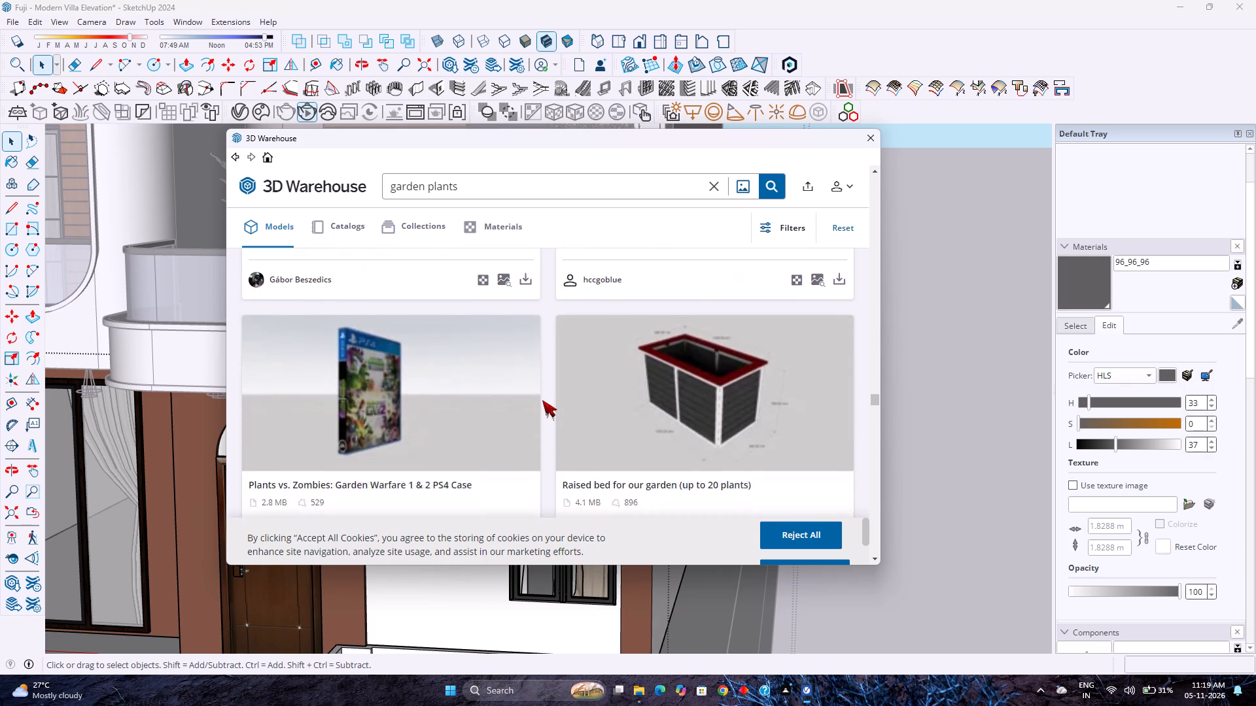
scroll(542, 400, "up", 1)
scroll(542, 400, "down", 2)
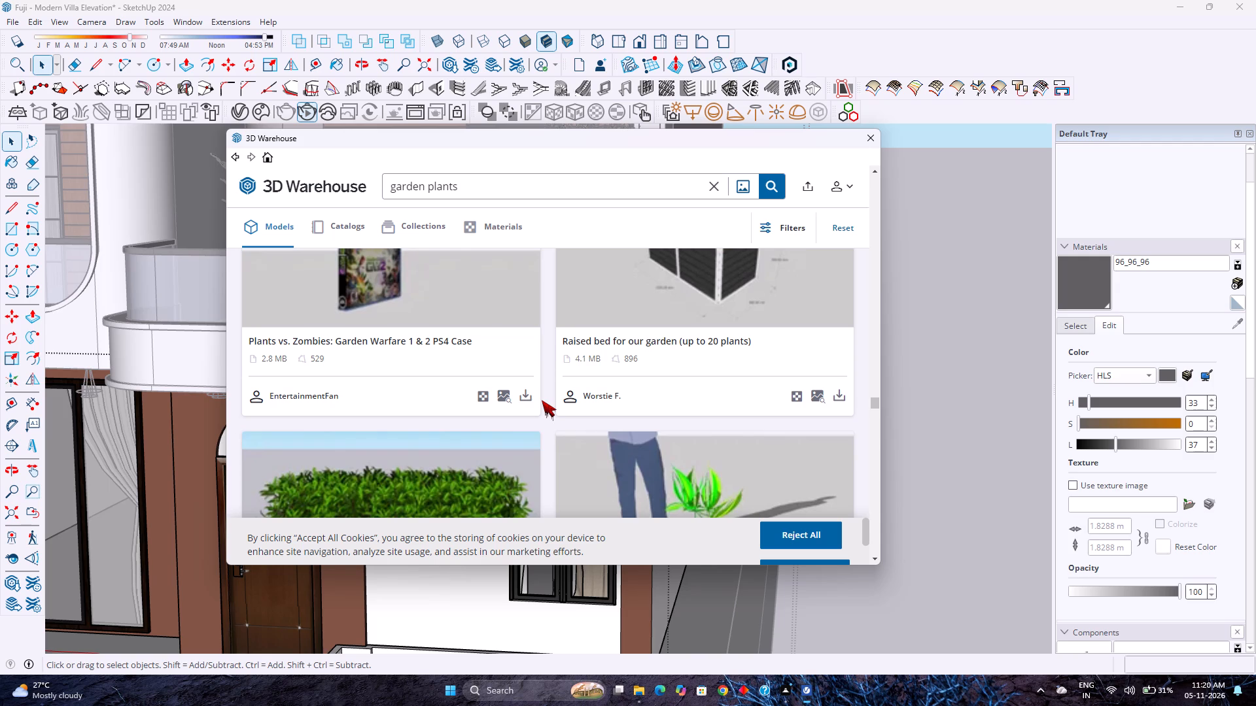
scroll(542, 400, "down", 3)
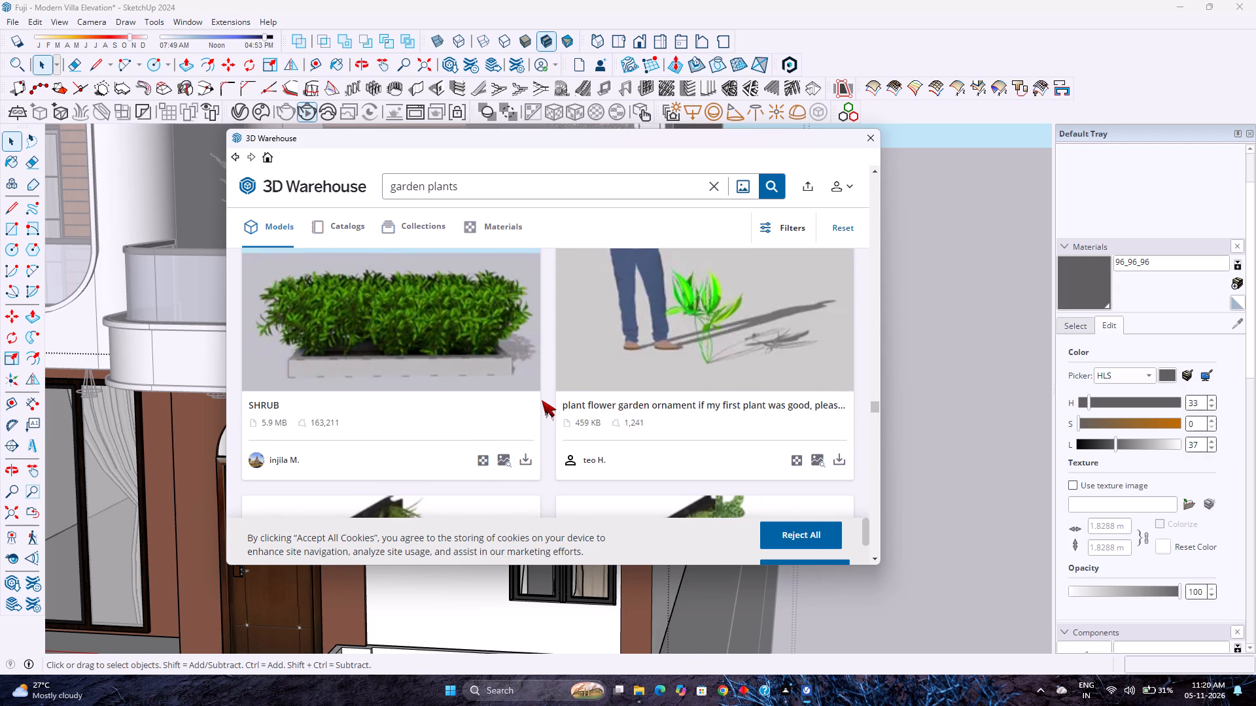
scroll(542, 400, "down", 7)
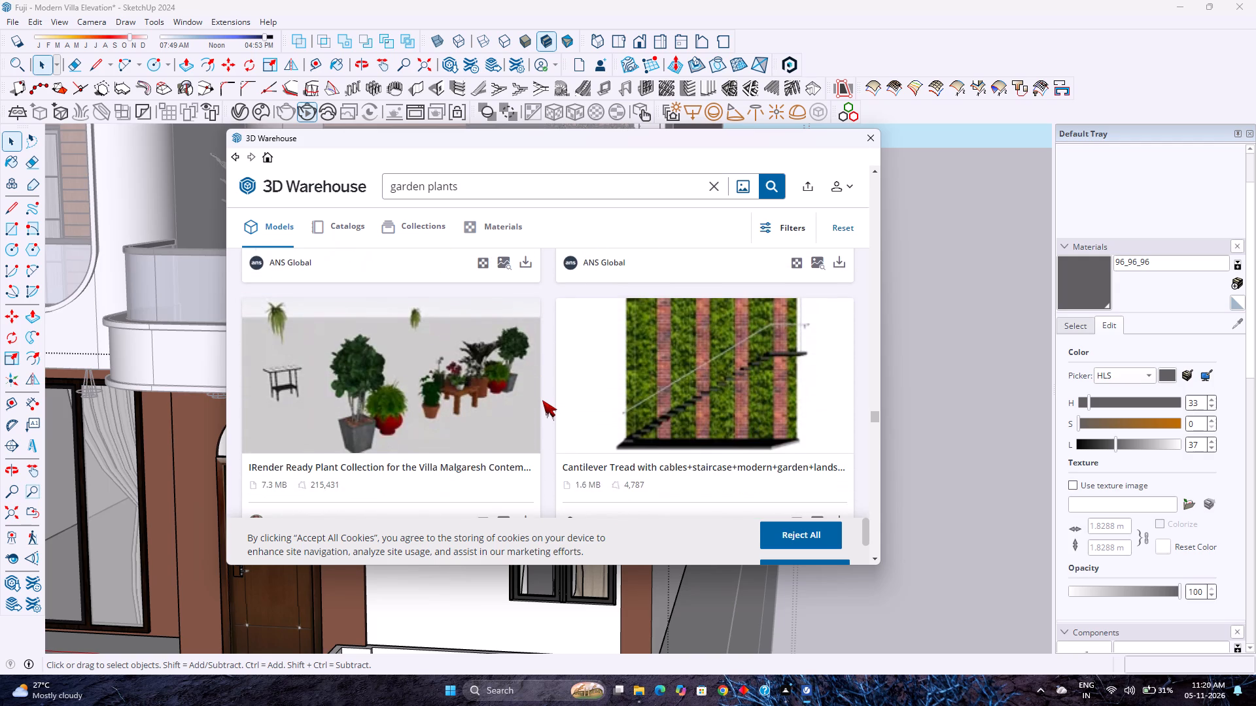
scroll(542, 400, "down", 8)
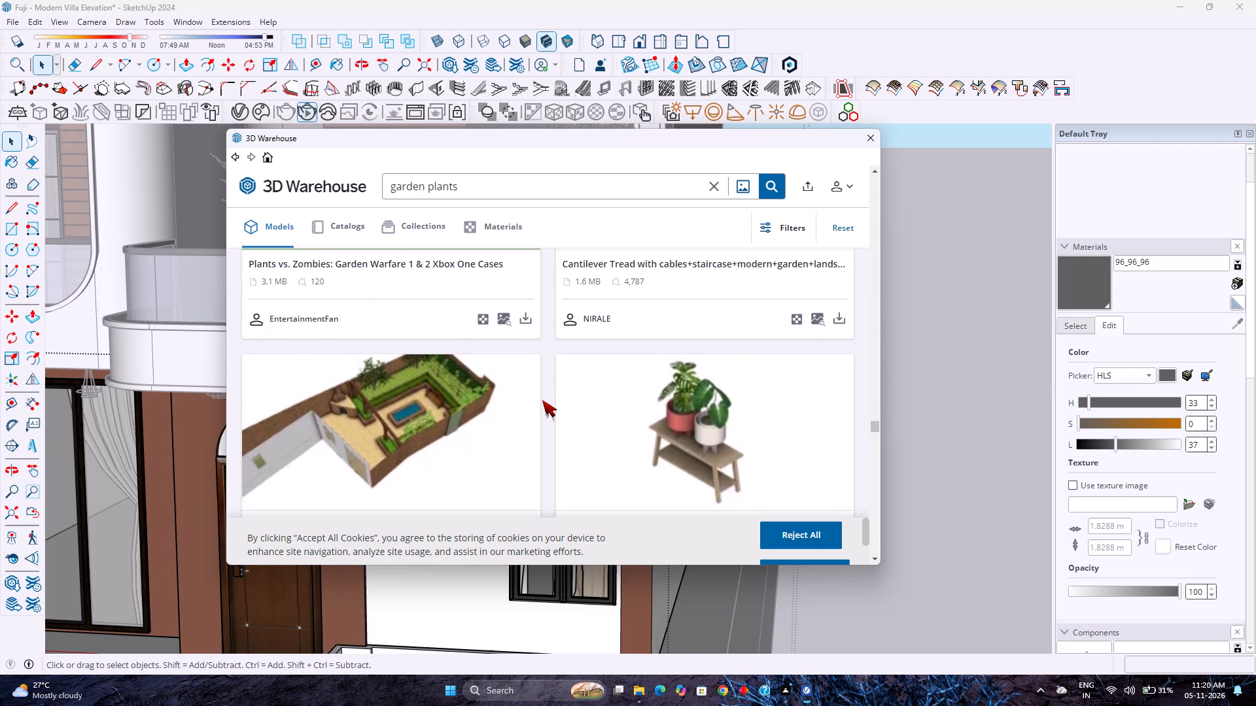
scroll(542, 400, "down", 8)
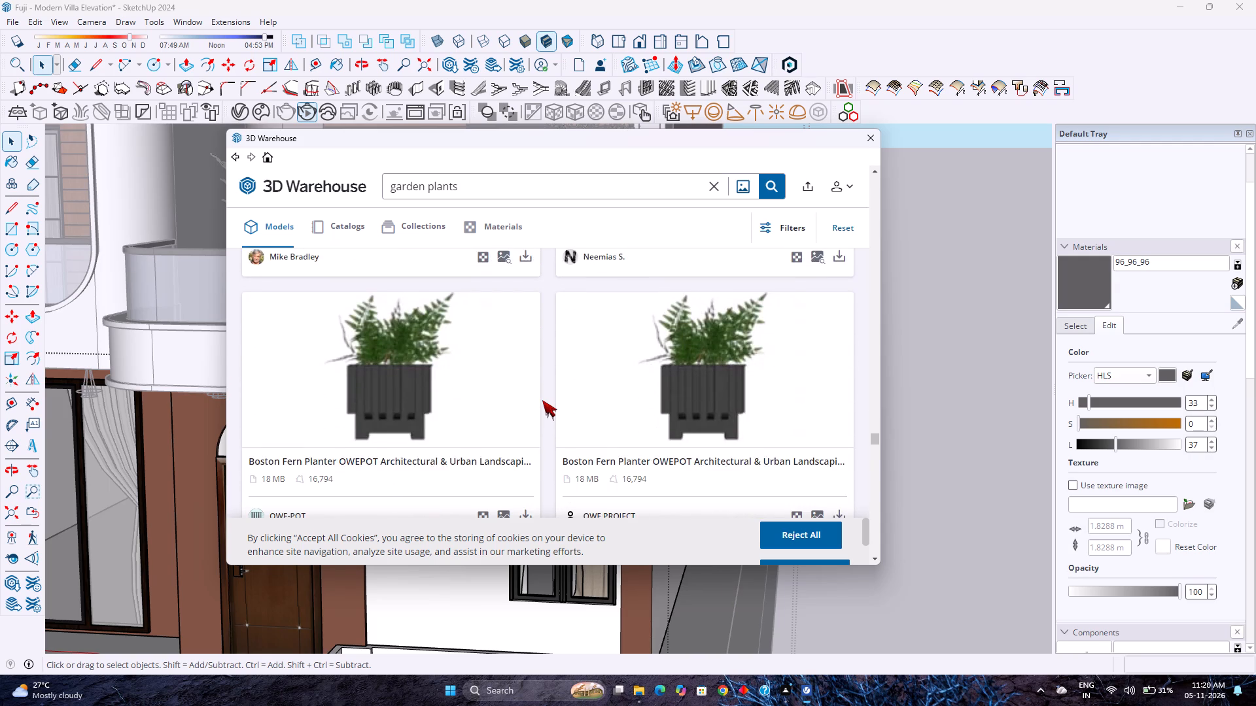
scroll(542, 400, "down", 7)
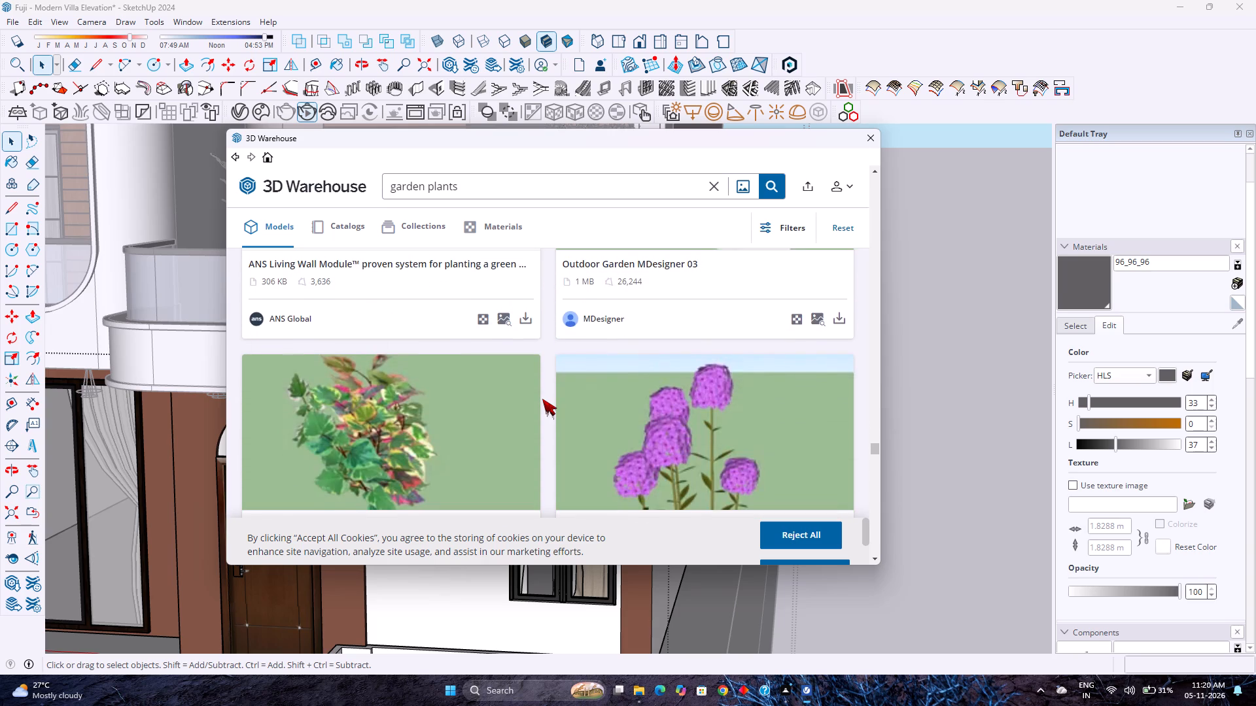
scroll(542, 399, "down", 12)
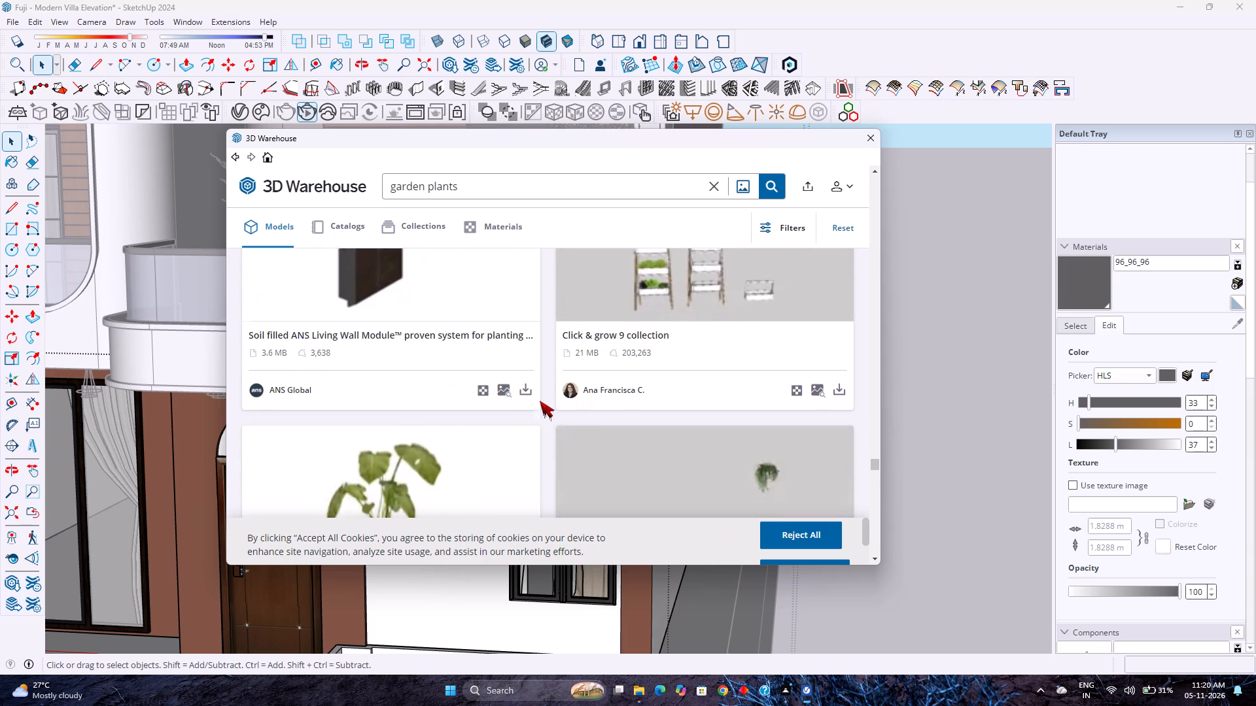
scroll(540, 401, "down", 14)
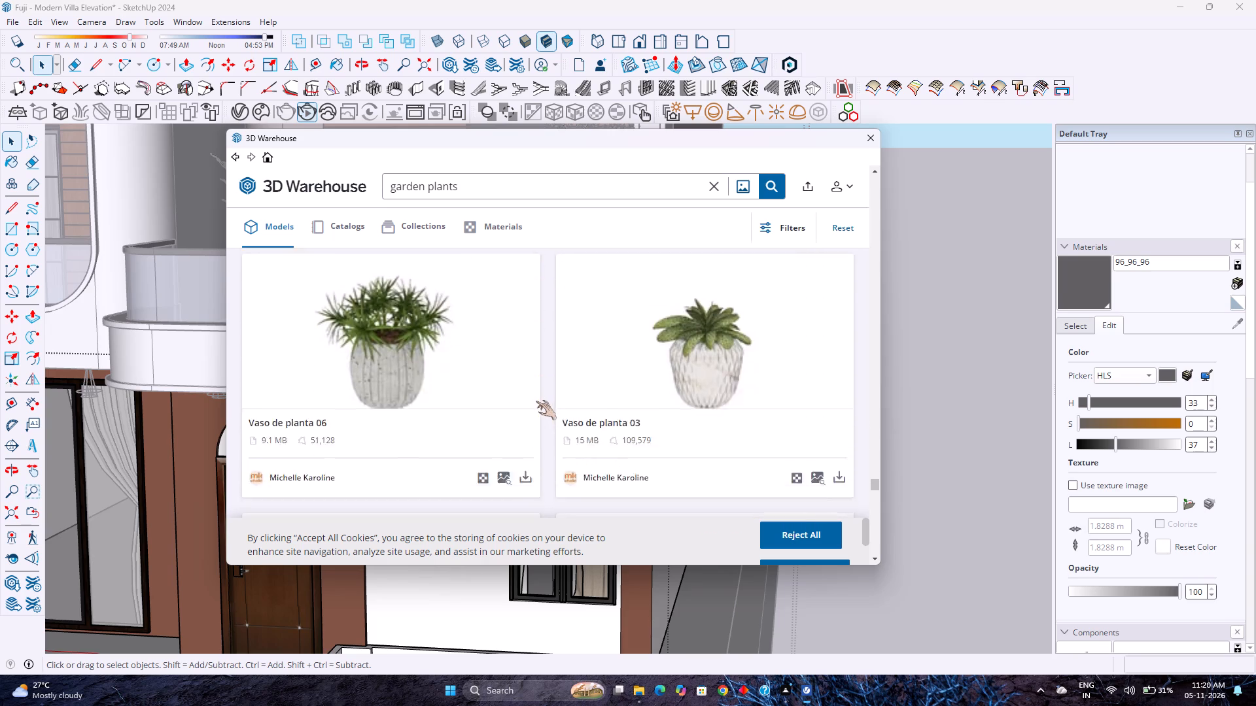
scroll(534, 401, "down", 7)
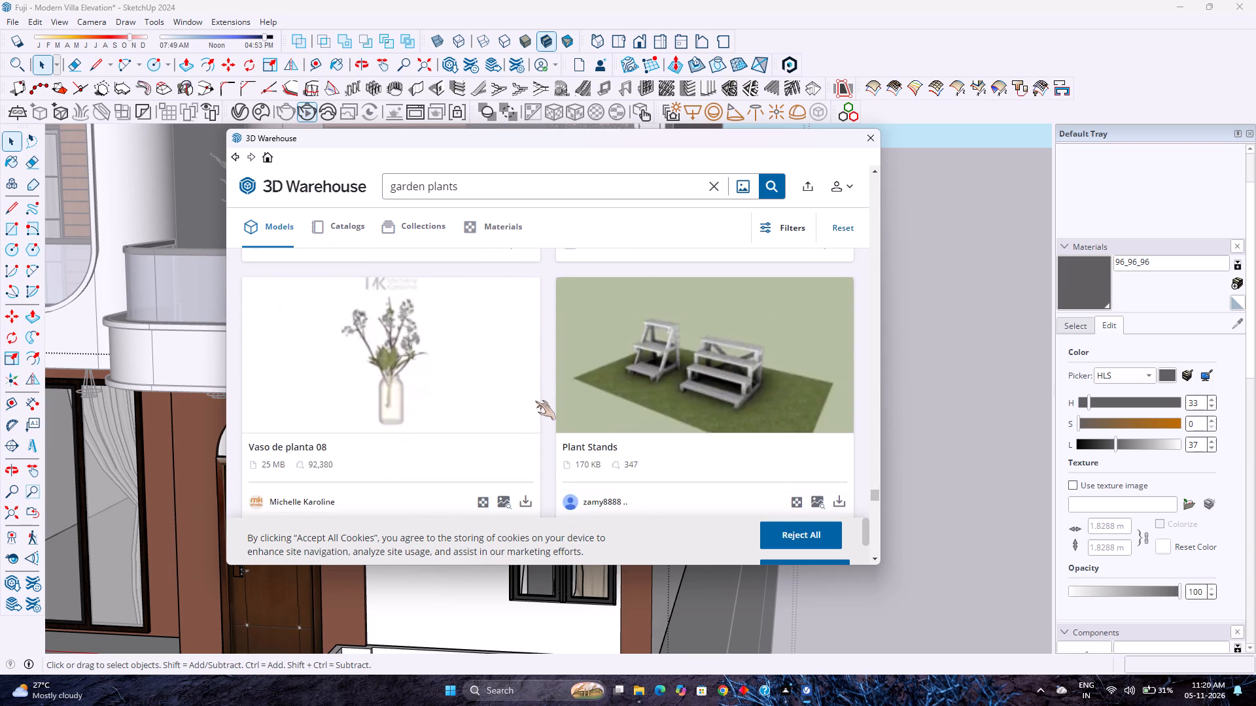
scroll(535, 401, "down", 9)
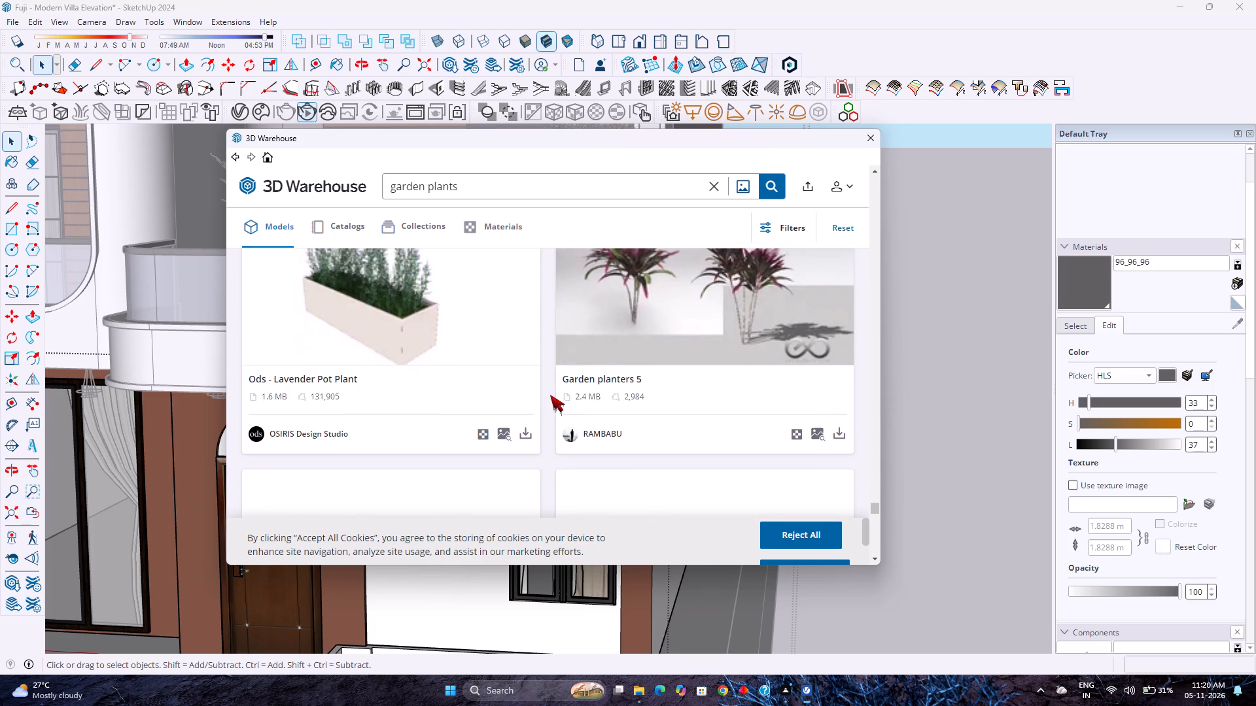
scroll(547, 395, "up", 7)
scroll(547, 395, "down", 6)
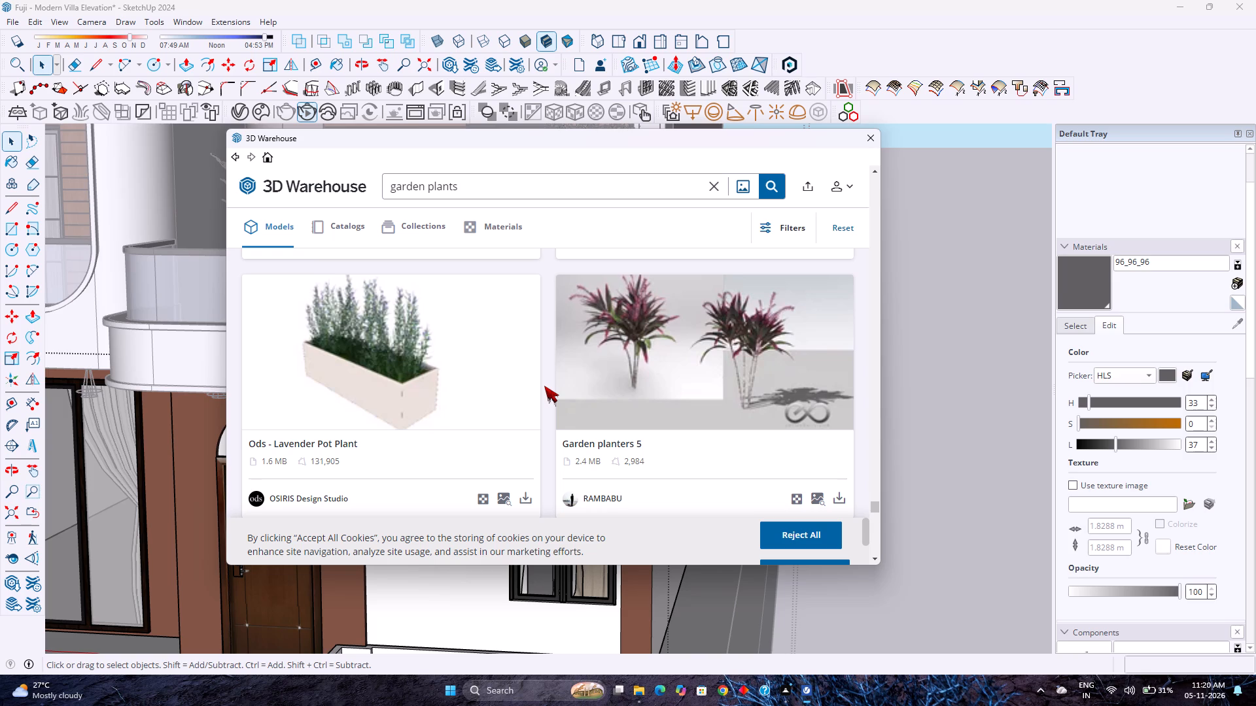
scroll(513, 390, "down", 13)
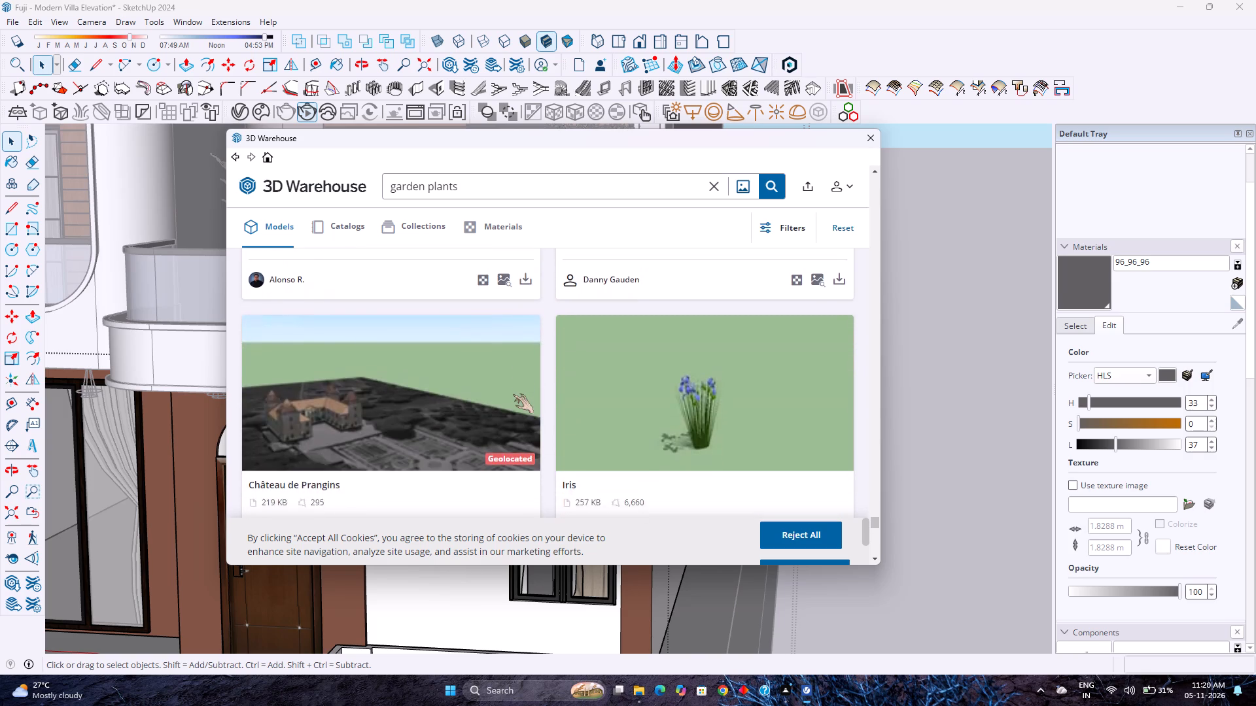
scroll(513, 394, "down", 16)
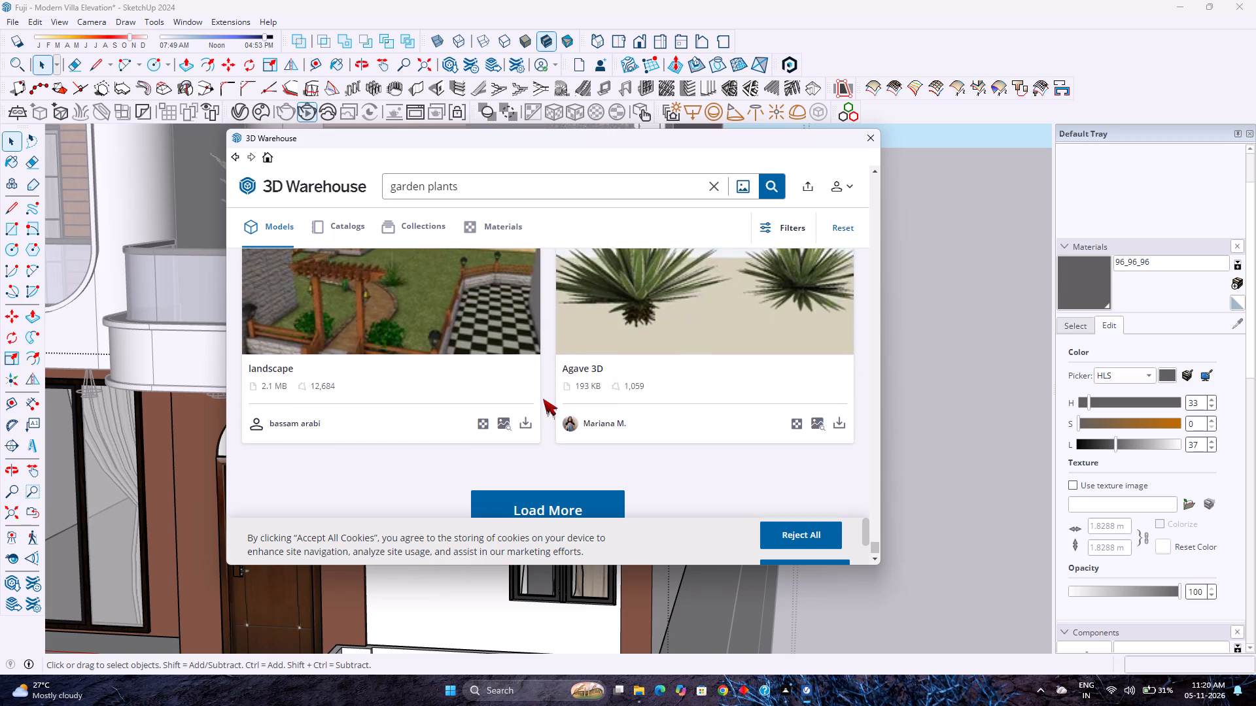
scroll(546, 408, "down", 1)
Load another batch of garden plants models and look through it for planting suited to the villa's ground-floor front.
left_click(559, 487)
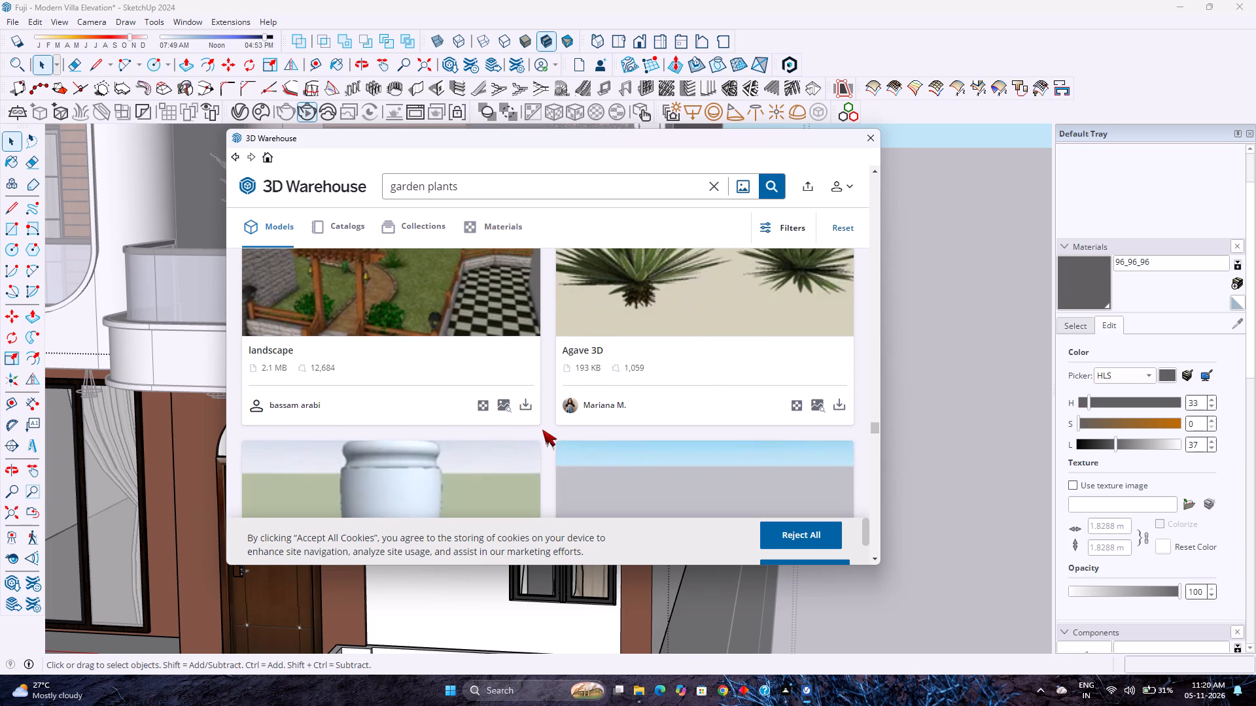
scroll(542, 429, "down", 8)
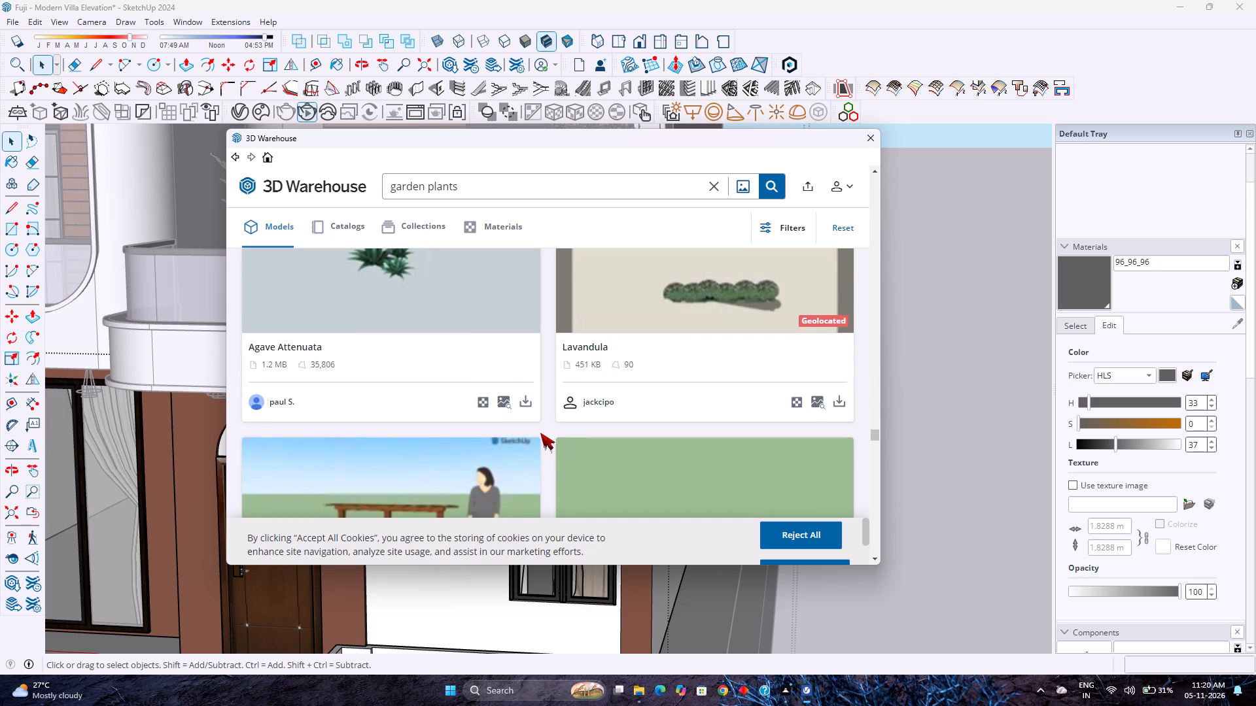
scroll(542, 431, "down", 2)
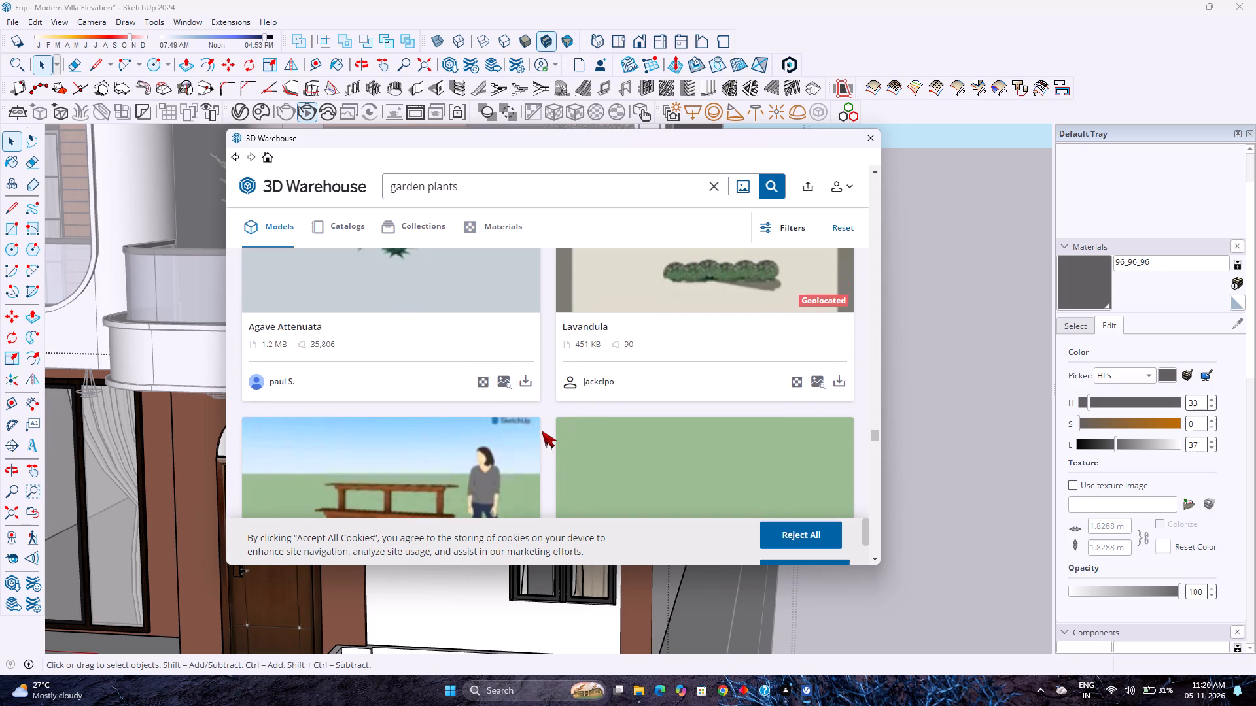
scroll(542, 431, "down", 10)
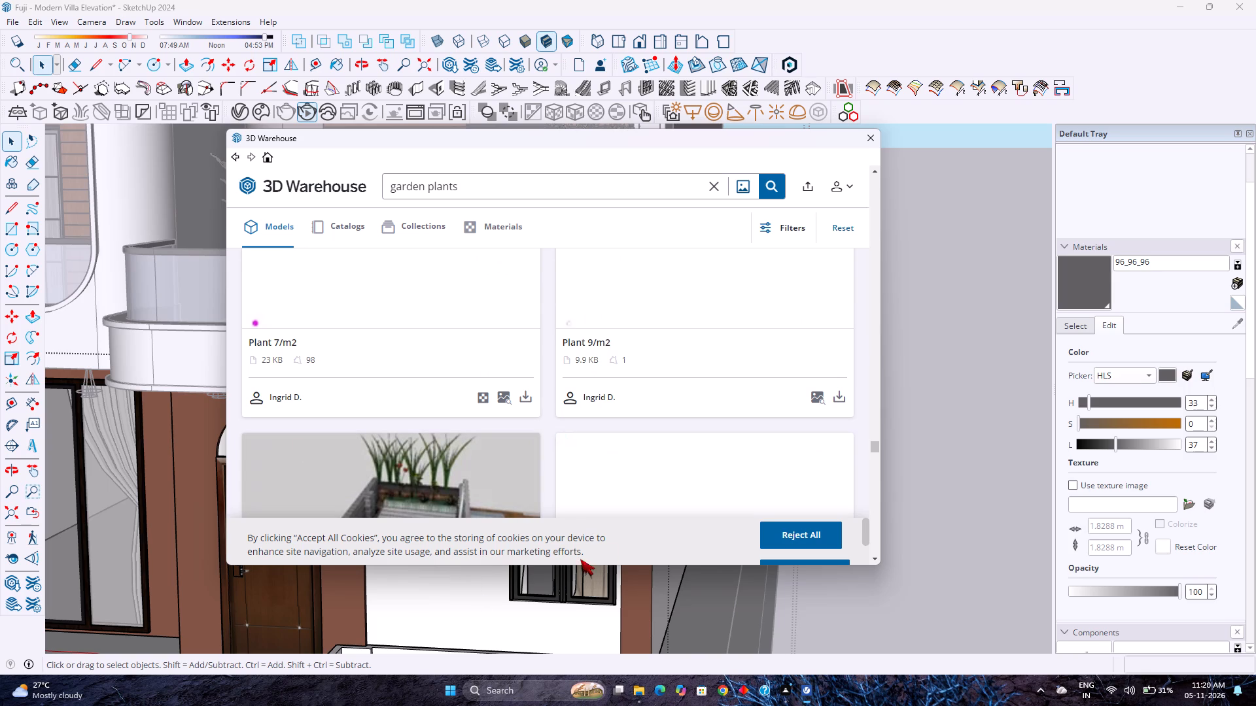
scroll(570, 566, "down", 4)
scroll(589, 463, "down", 3)
scroll(708, 462, "down", 3)
scroll(536, 414, "down", 5)
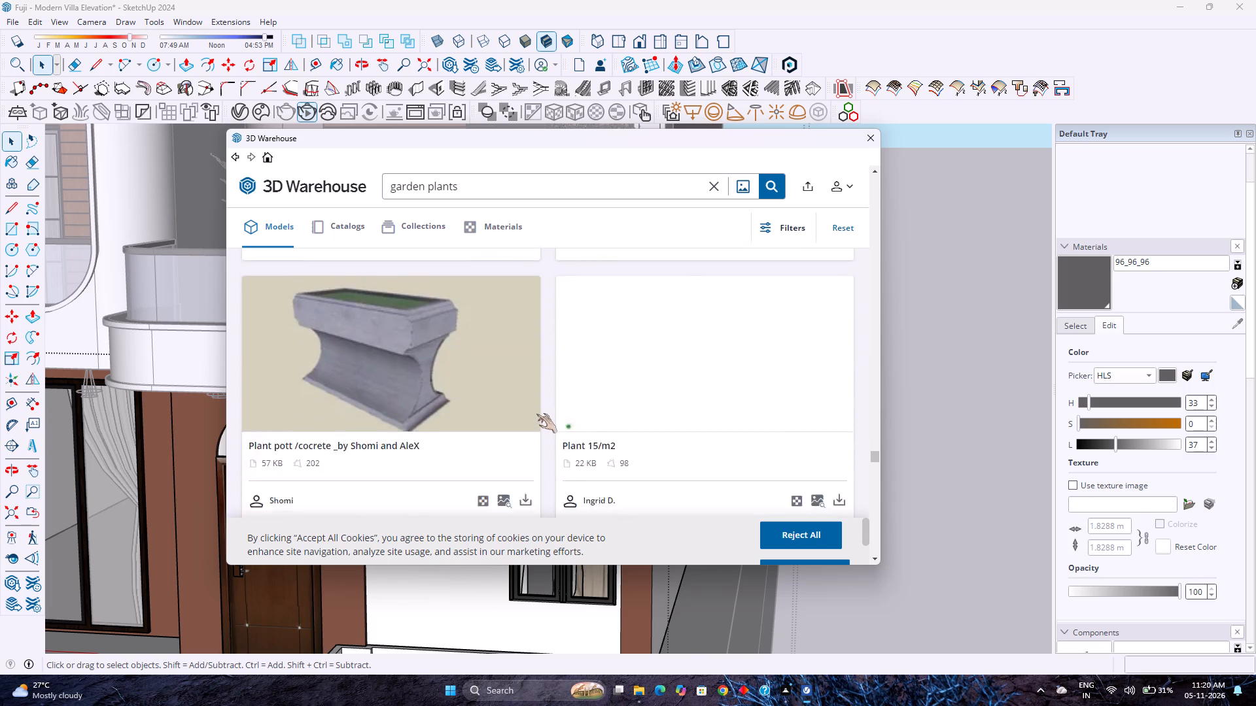
scroll(536, 414, "down", 7)
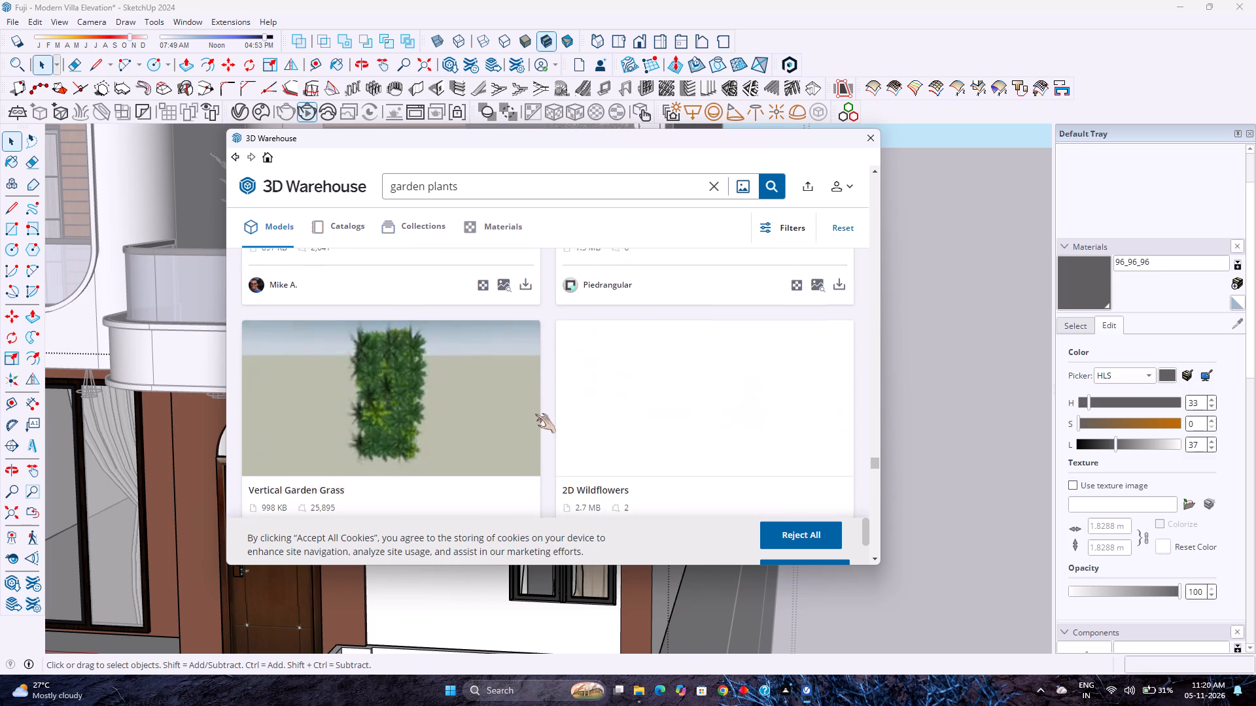
scroll(535, 414, "down", 8)
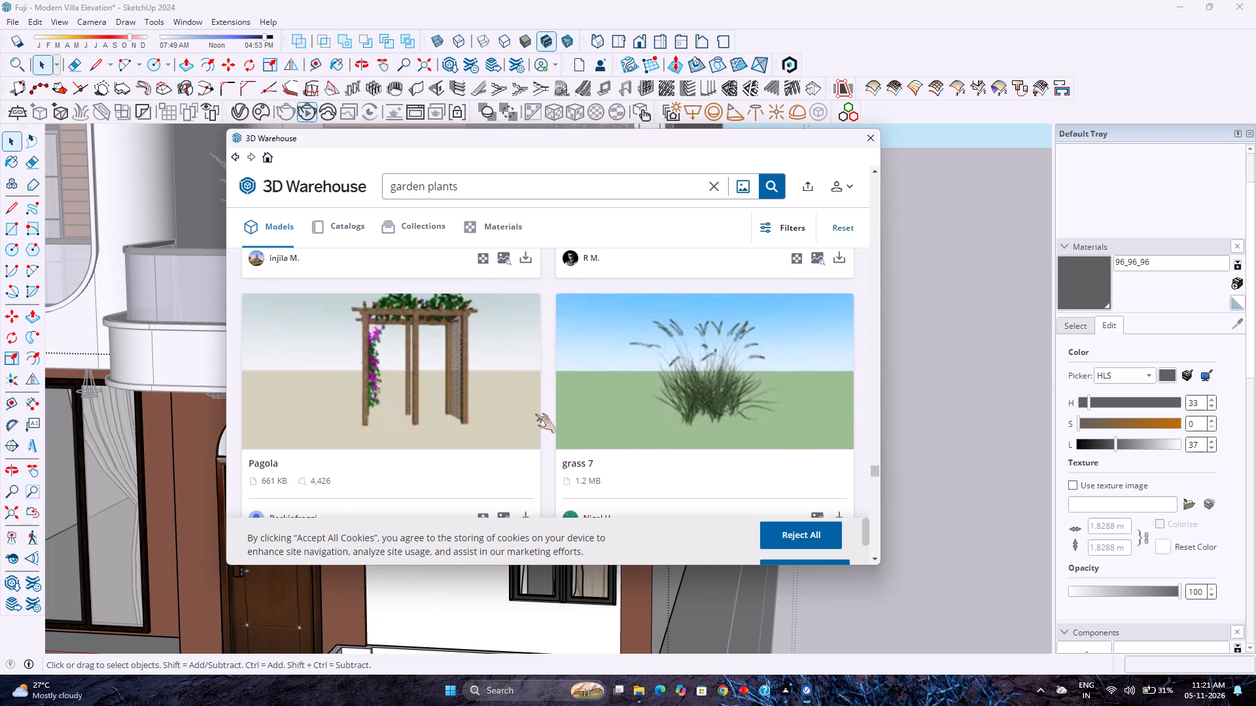
scroll(535, 414, "down", 8)
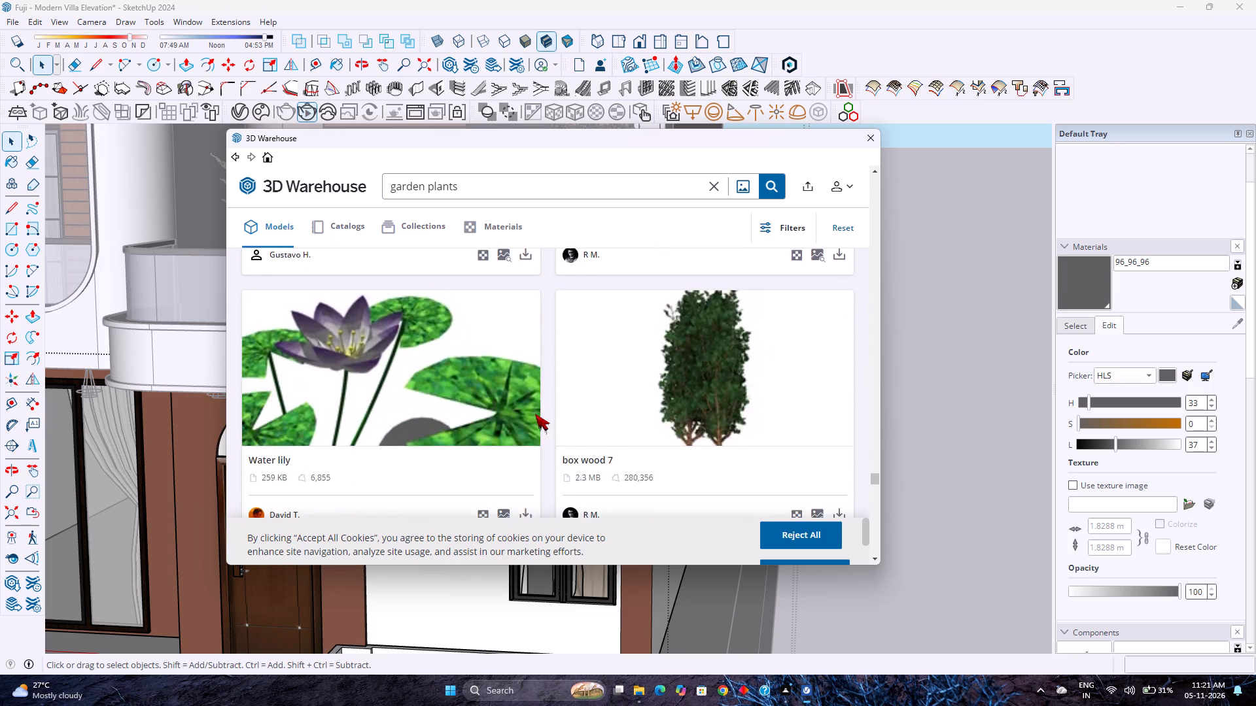
scroll(535, 414, "down", 20)
scroll(534, 414, "down", 3)
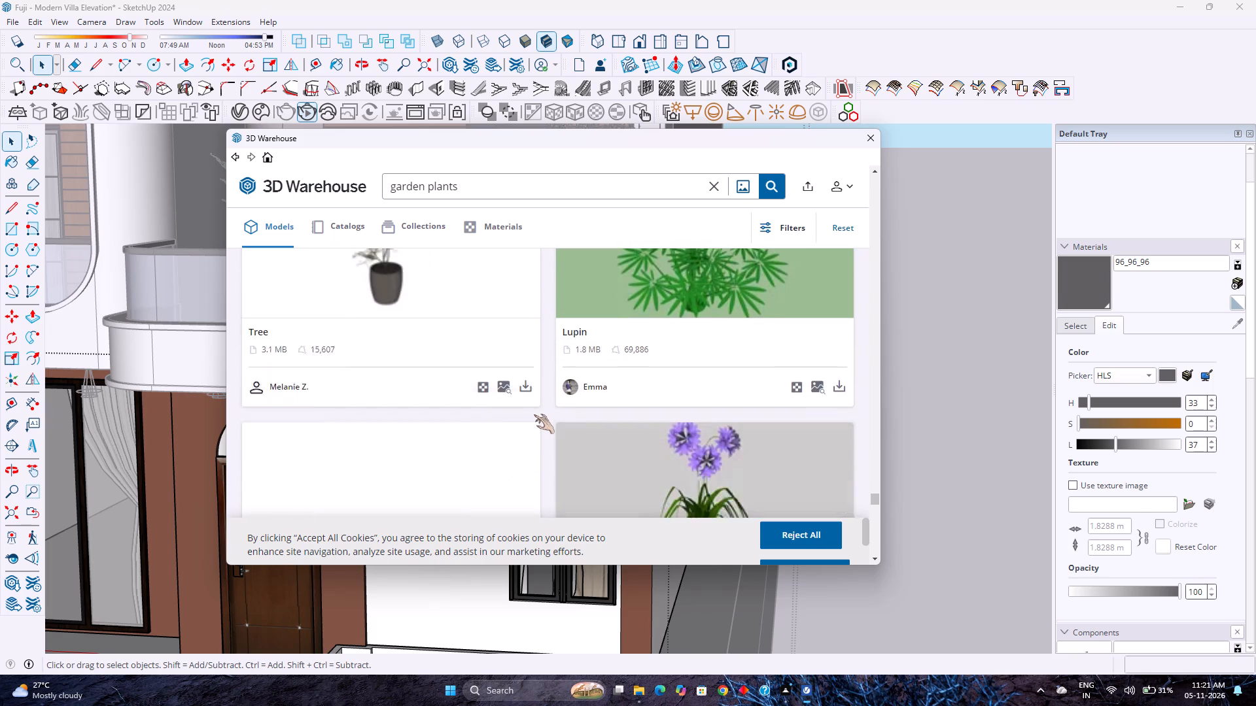
scroll(534, 414, "down", 6)
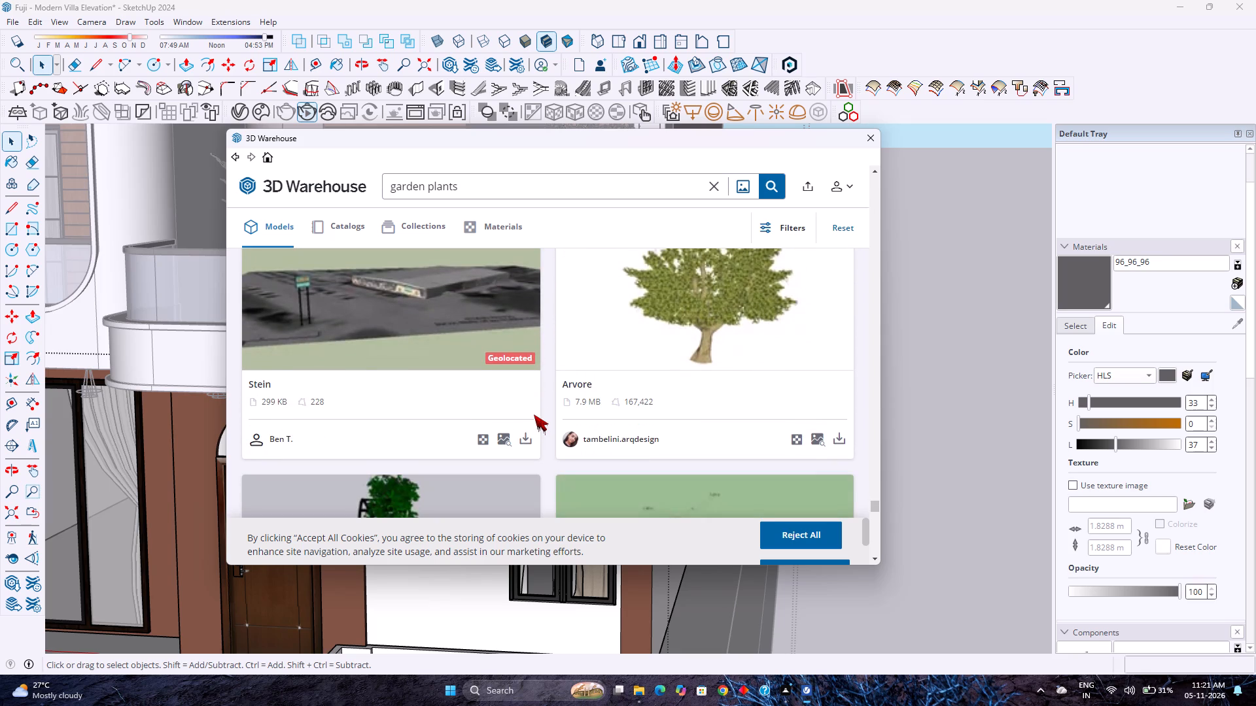
scroll(534, 414, "down", 8)
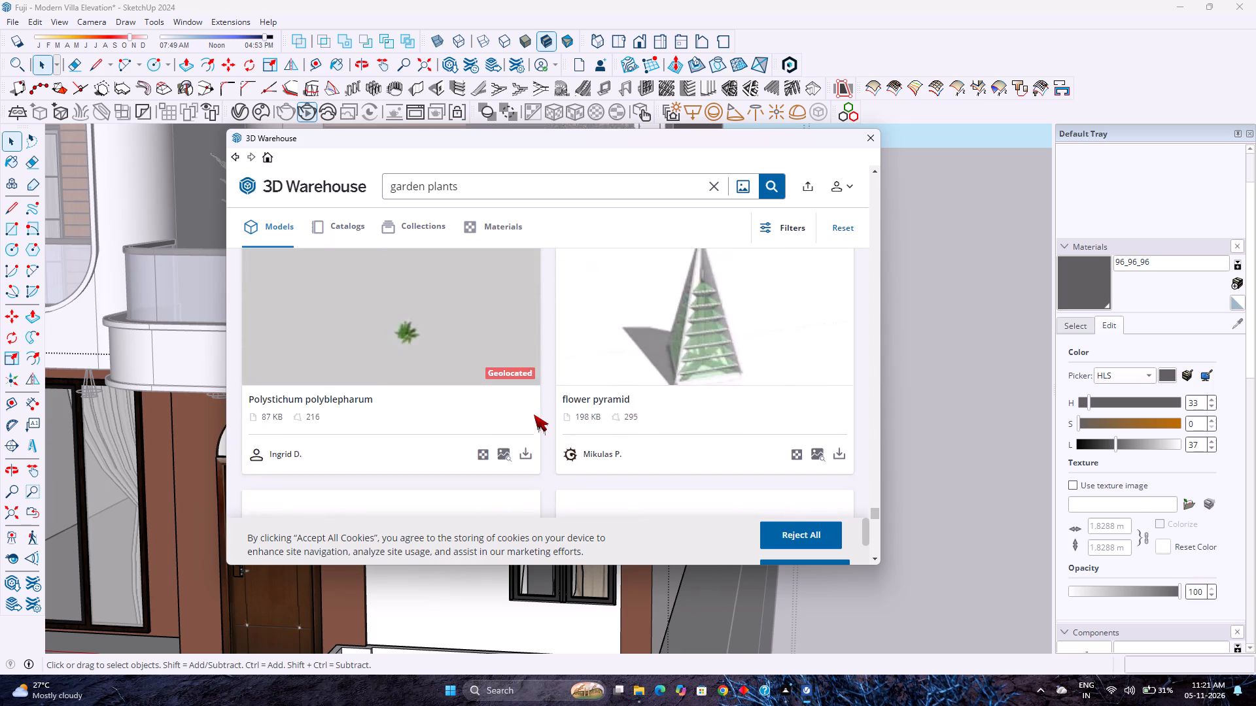
scroll(534, 414, "down", 11)
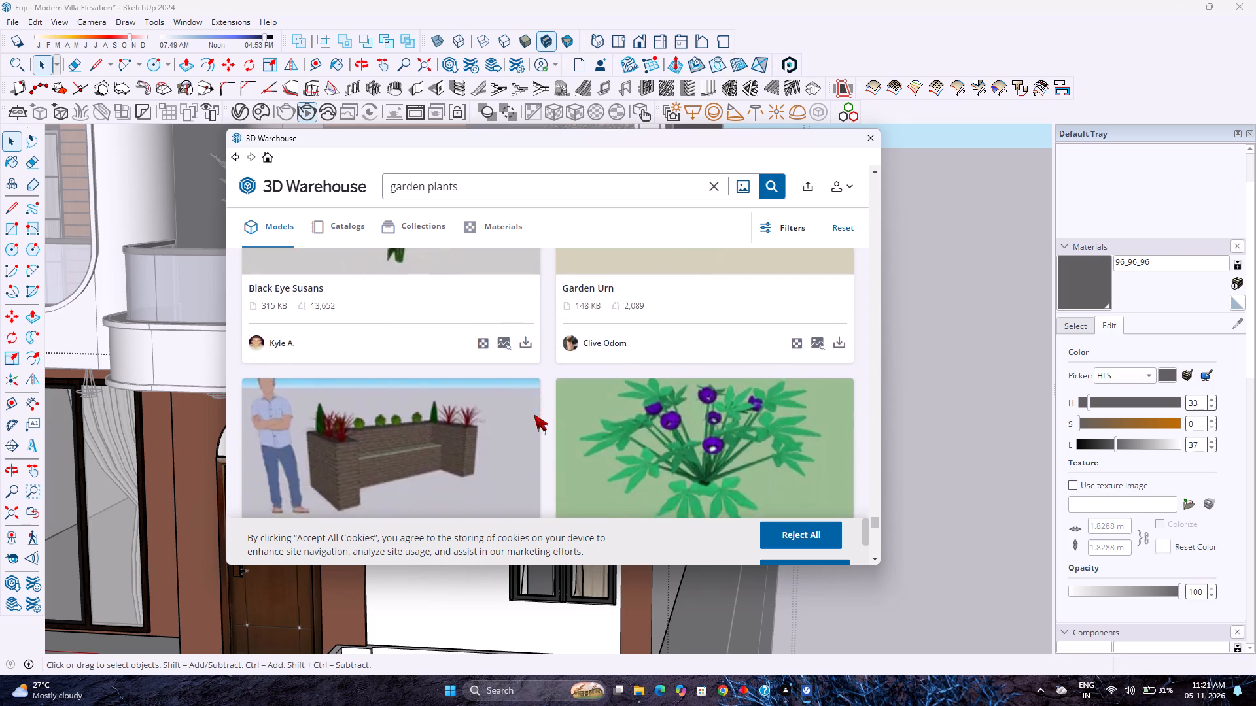
scroll(534, 414, "down", 7)
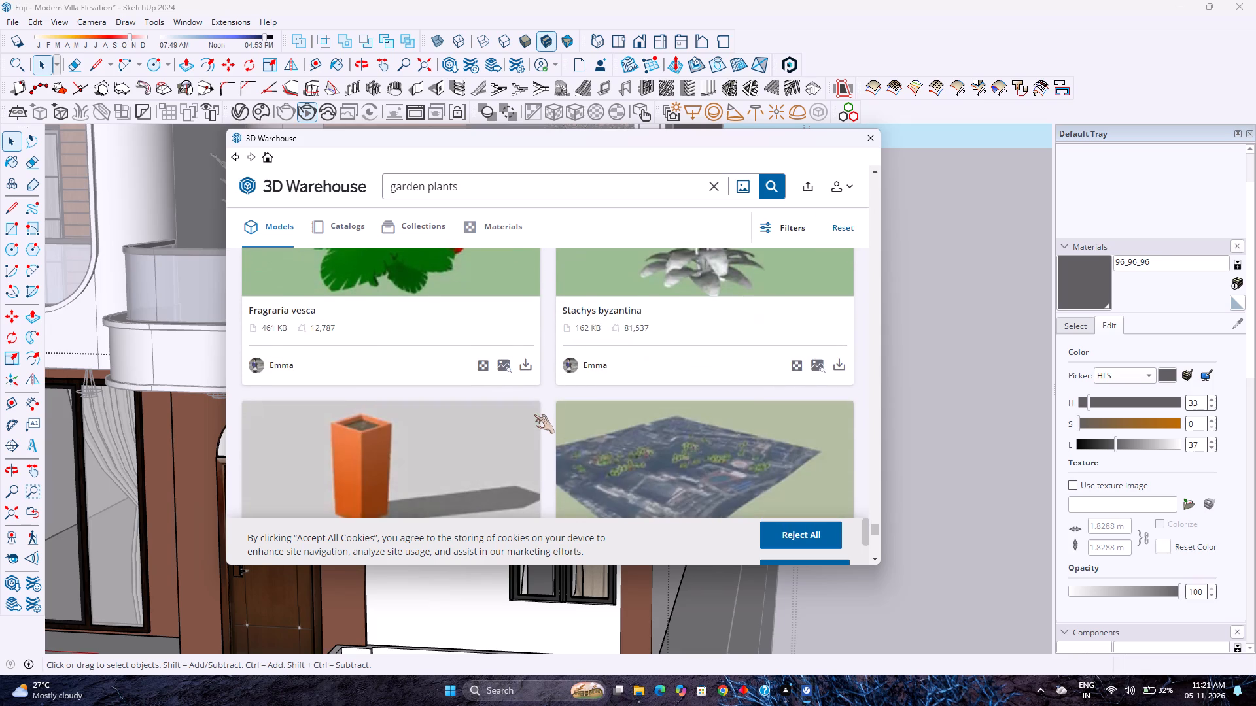
scroll(534, 414, "down", 5)
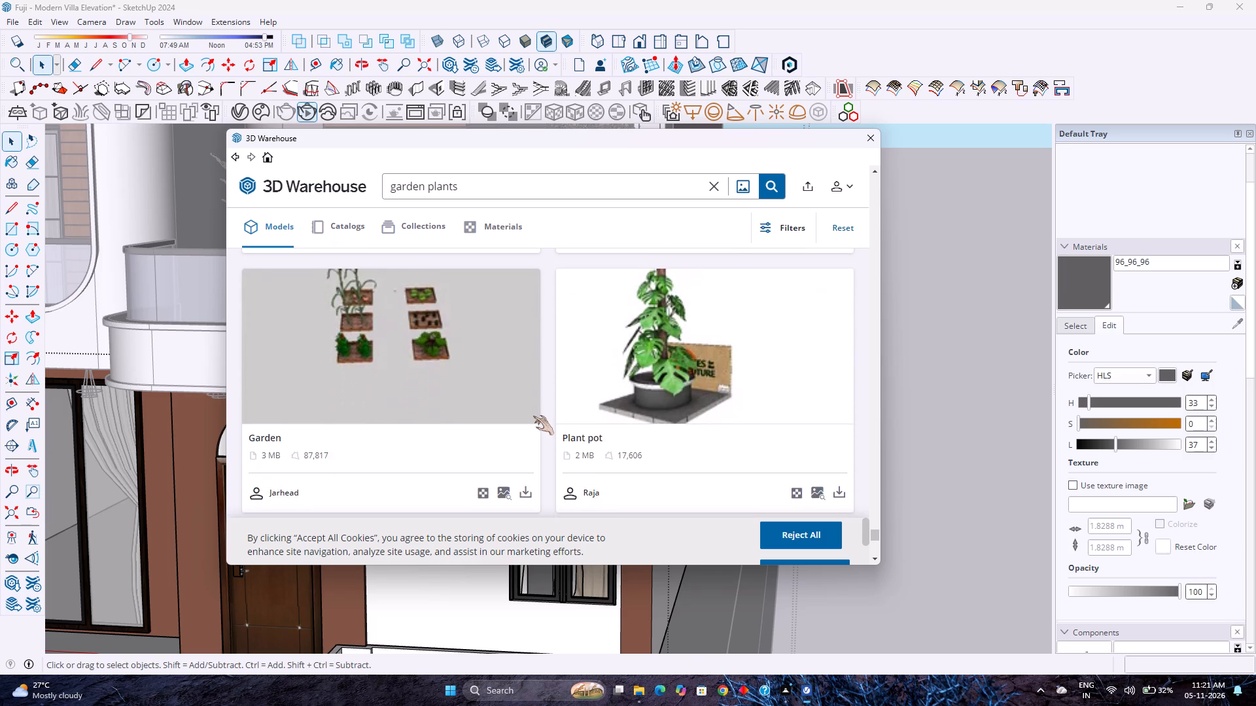
scroll(531, 418, "down", 8)
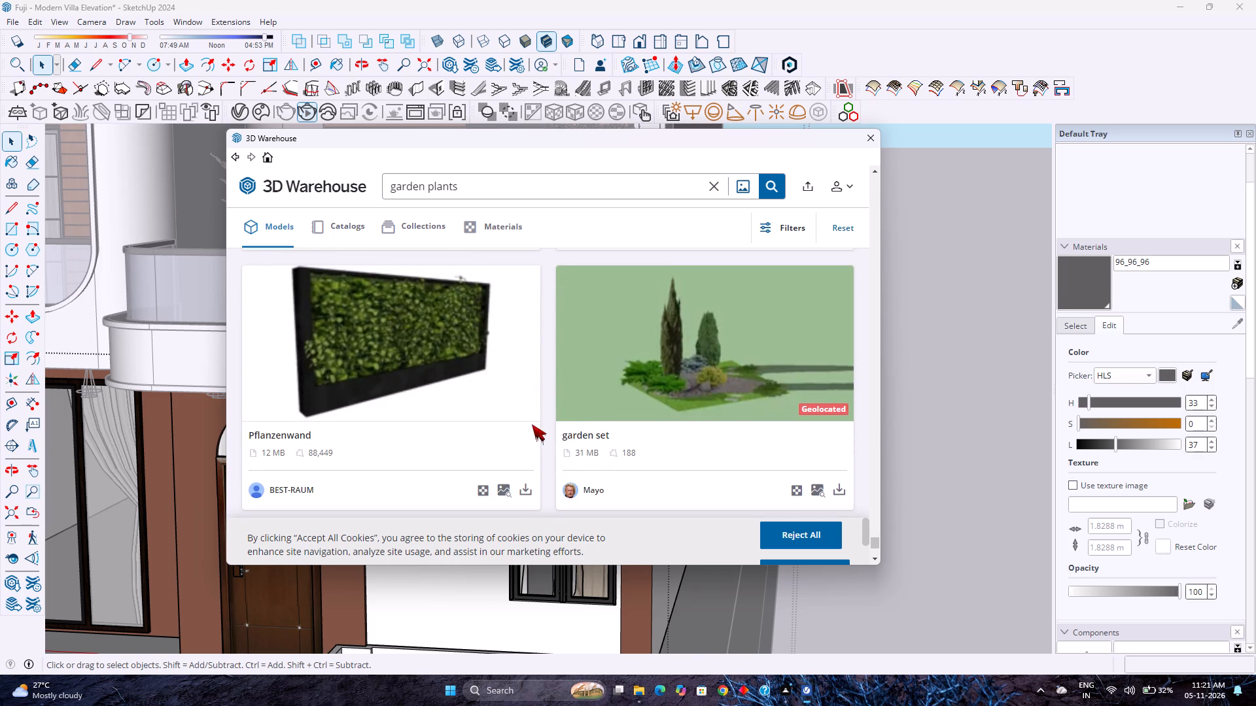
scroll(532, 424, "down", 7)
Load one more batch of garden plants results and examine its planters, grasses and shrubs for the villa's front.
left_click(544, 492)
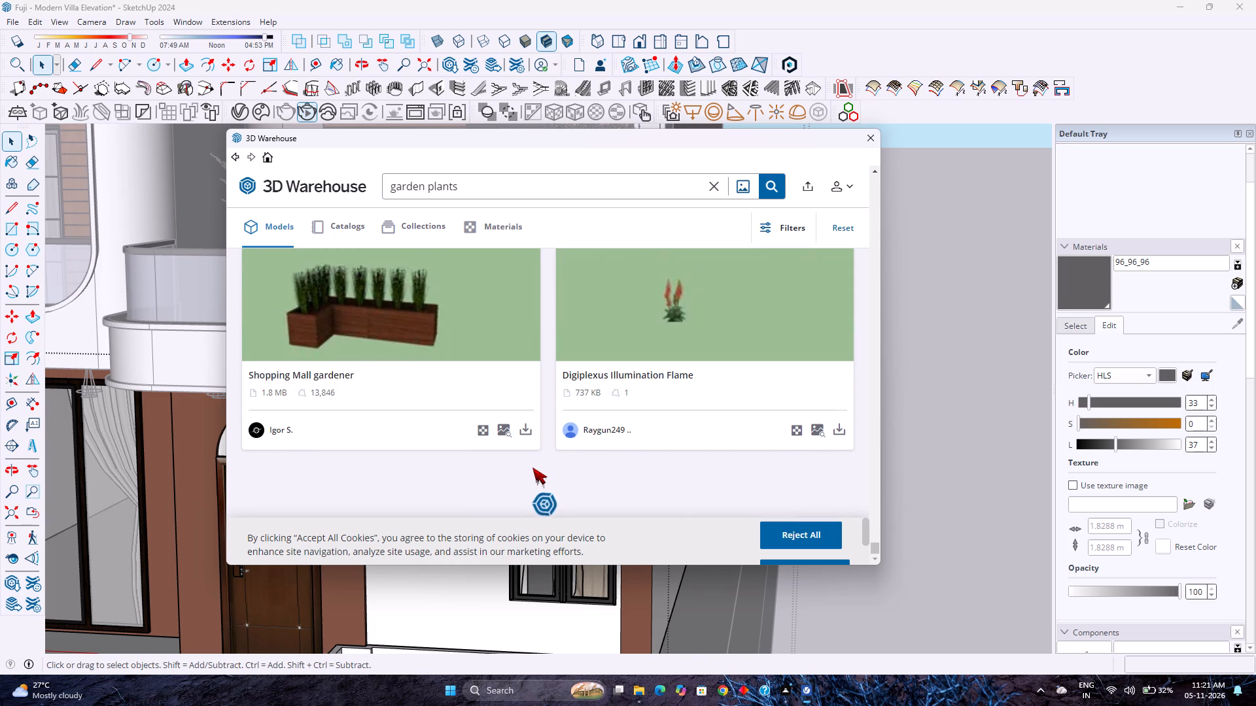
scroll(532, 467, "down", 2)
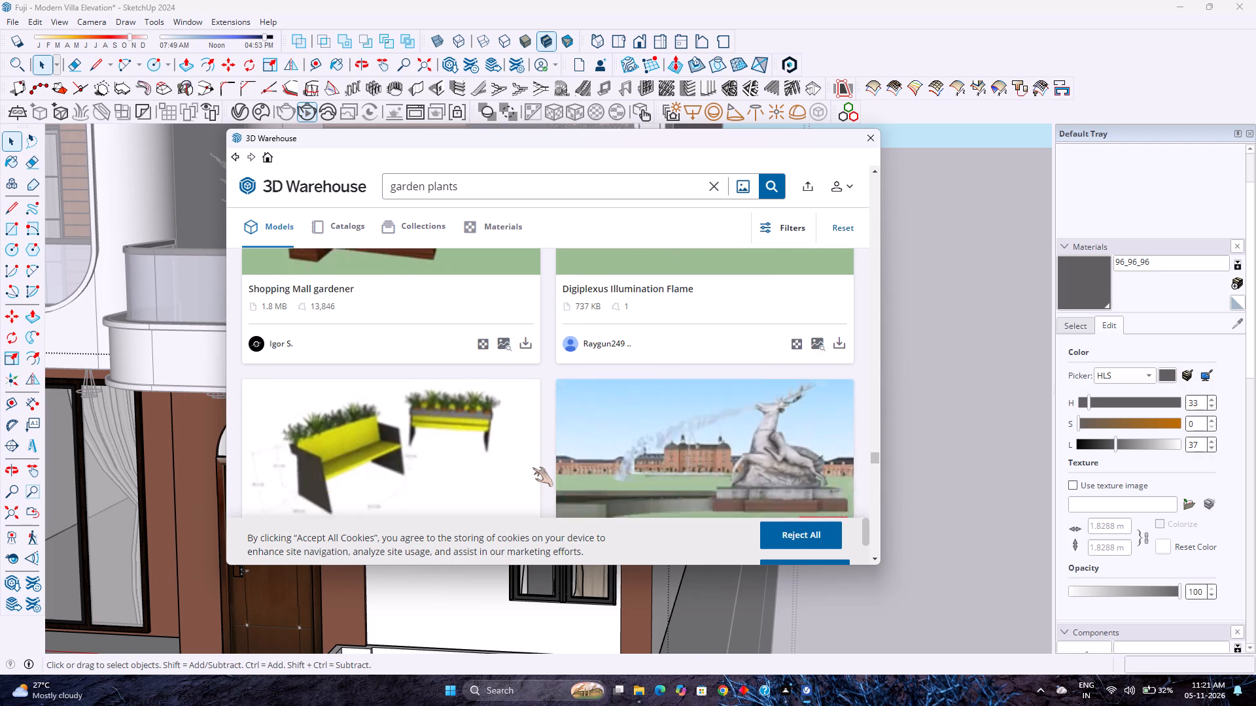
scroll(532, 467, "down", 4)
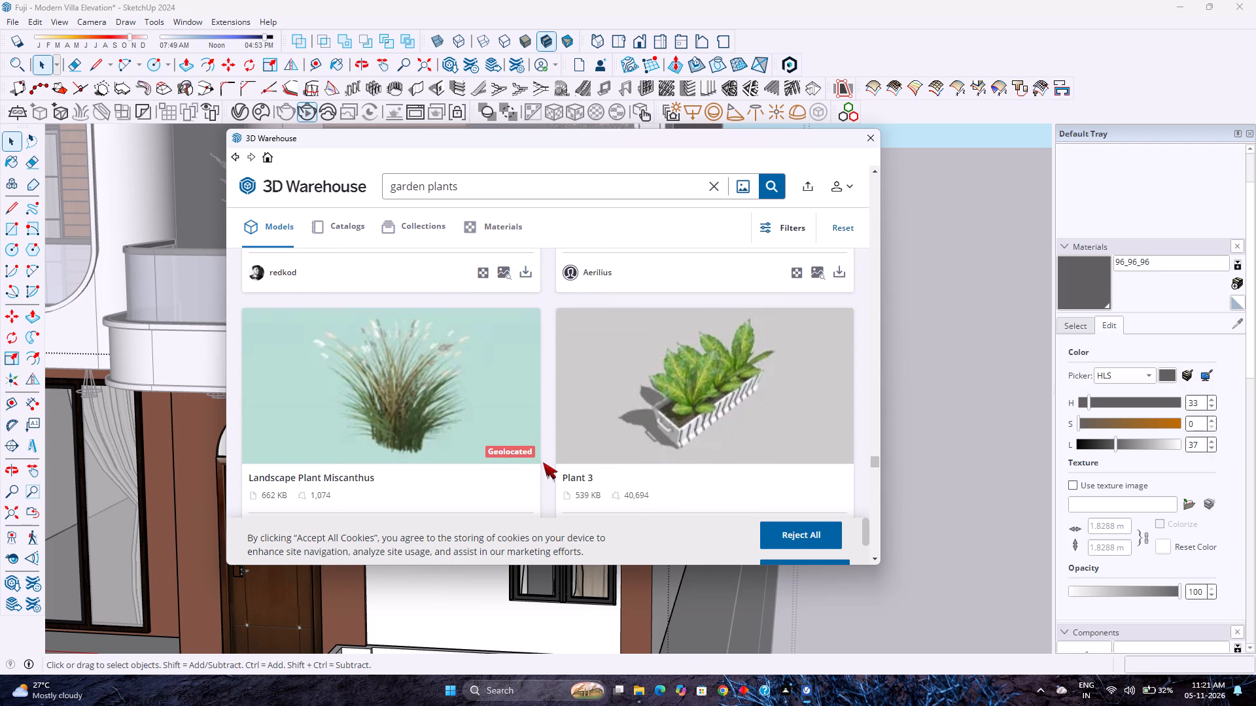
scroll(543, 462, "down", 9)
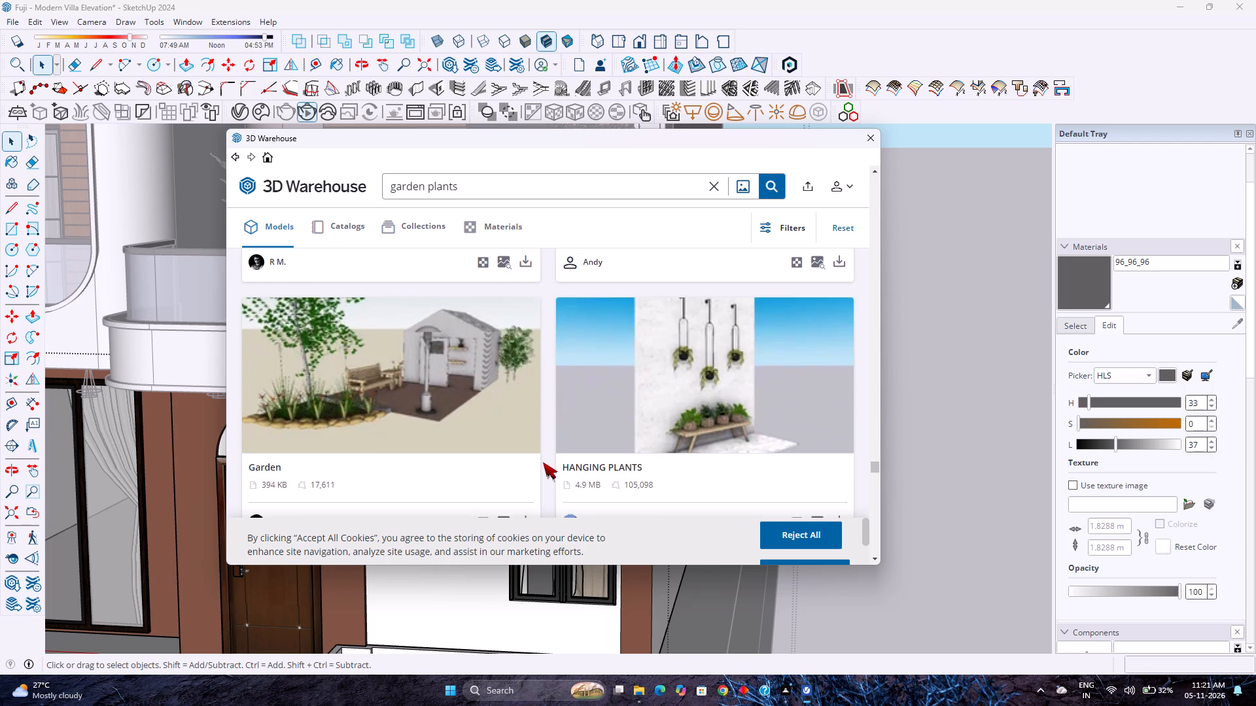
scroll(543, 462, "down", 9)
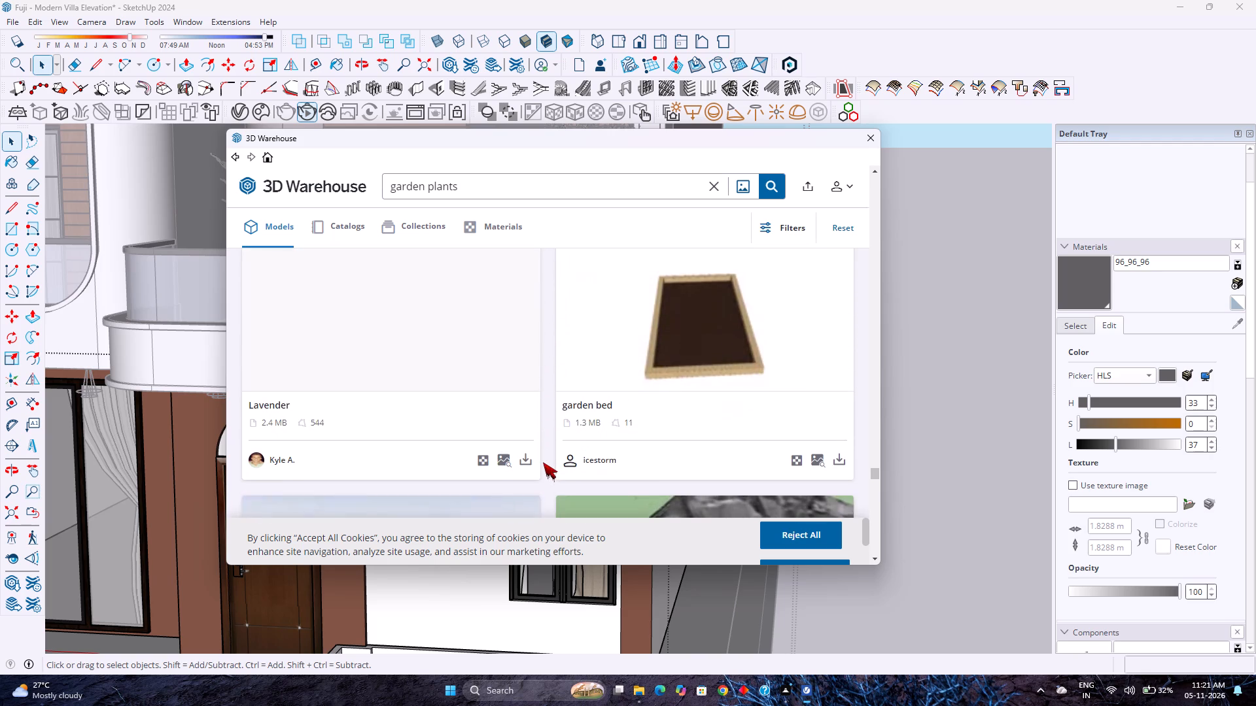
scroll(543, 462, "down", 2)
Go back through the already loaded garden plants results and re-examine their shrubs, planters and grasses for the villa's ground-floor front.
left_click_drag(876, 473, 871, 469)
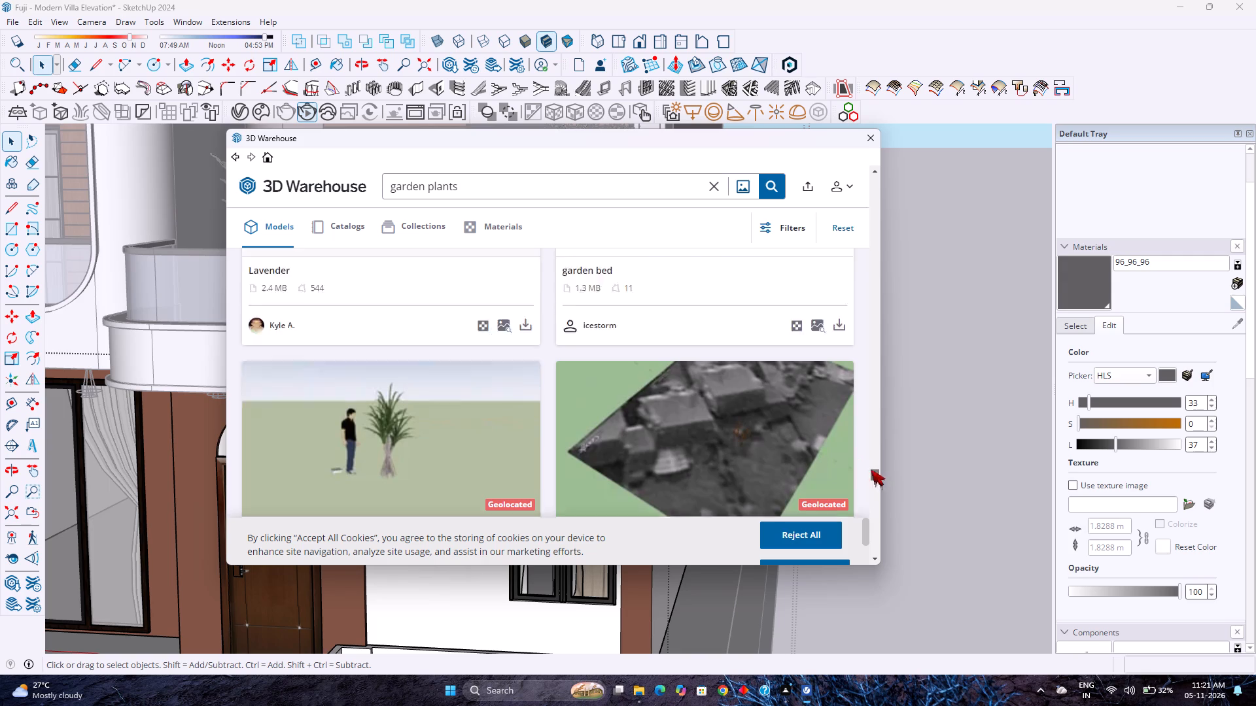
left_click_drag(871, 469, 865, 294)
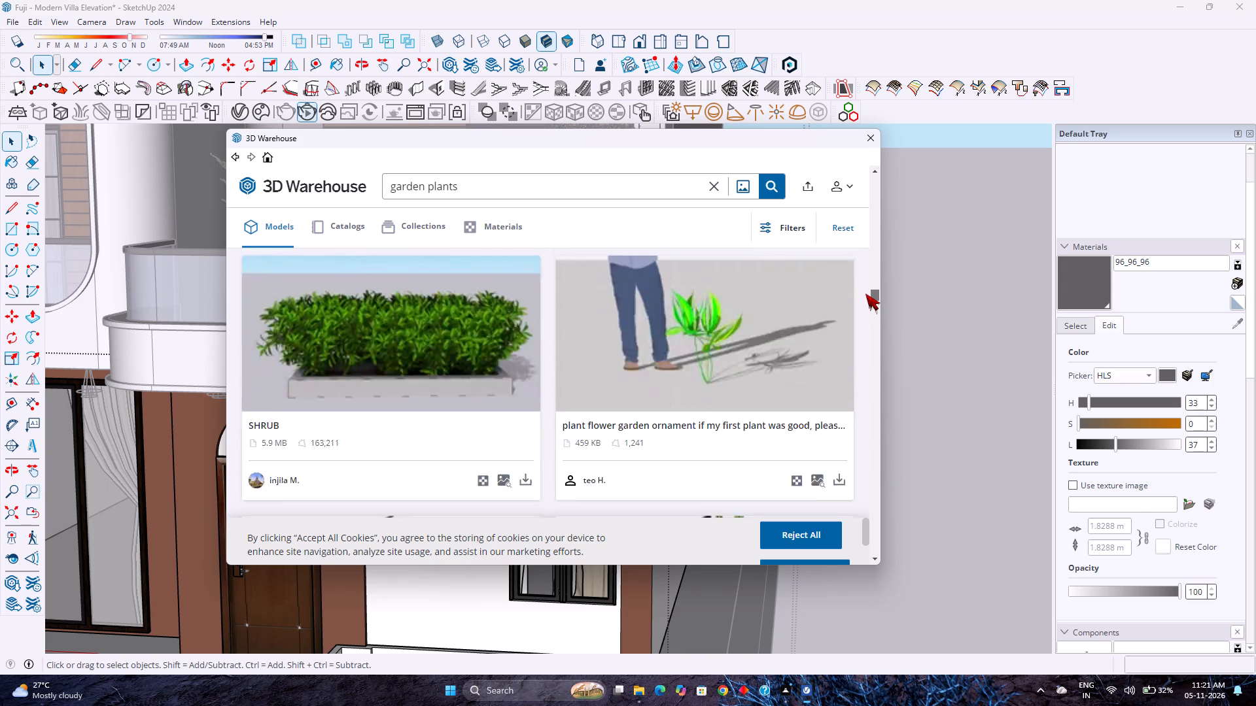
left_click_drag(865, 294, 865, 312)
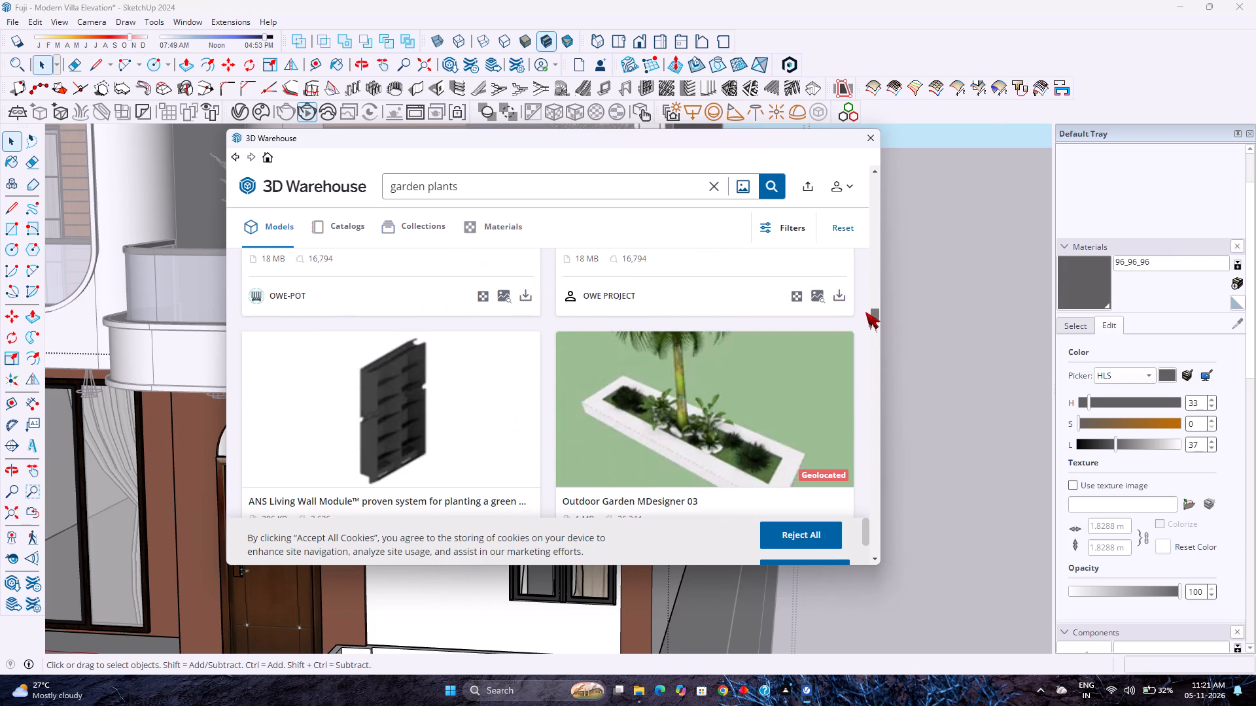
left_click_drag(865, 312, 865, 324)
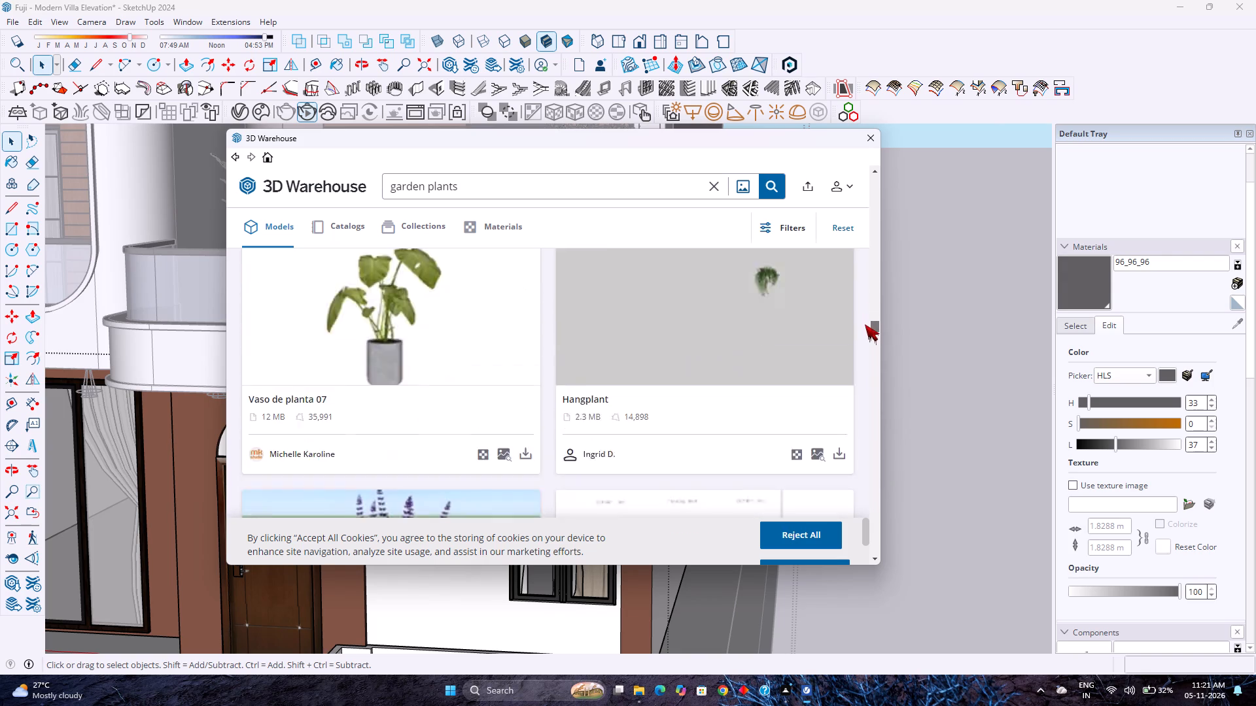
left_click_drag(865, 324, 863, 344)
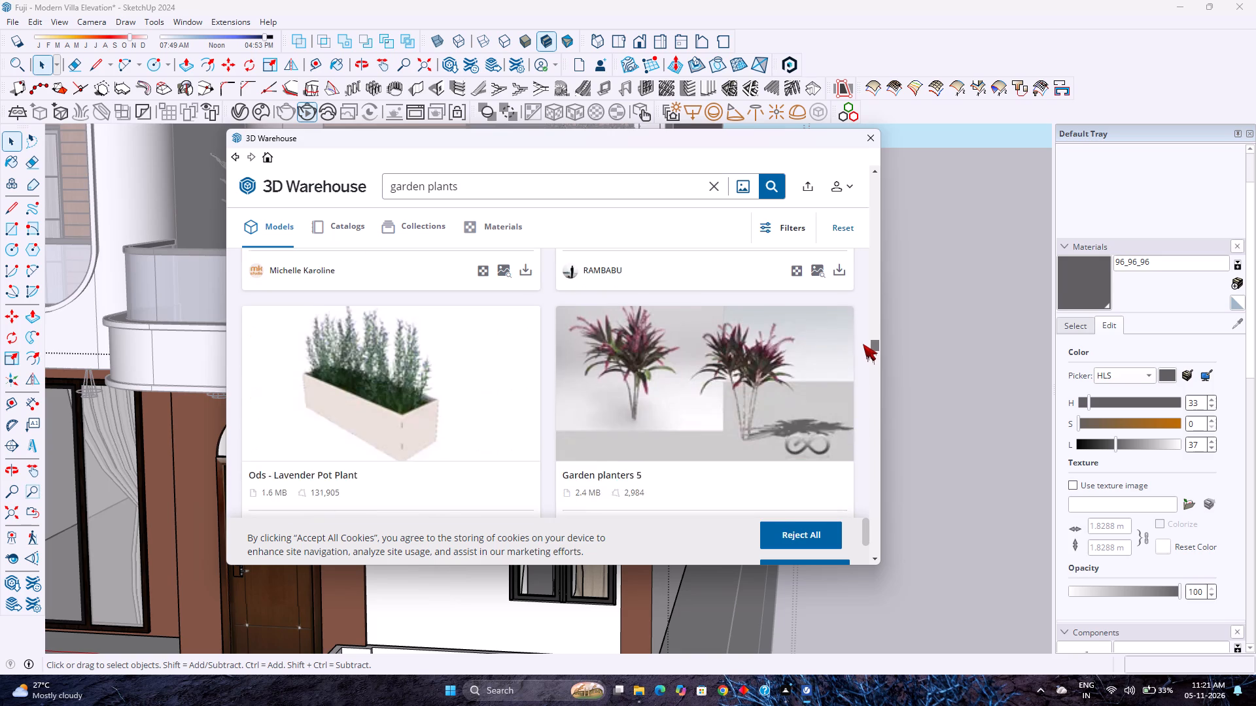
left_click_drag(863, 344, 863, 341)
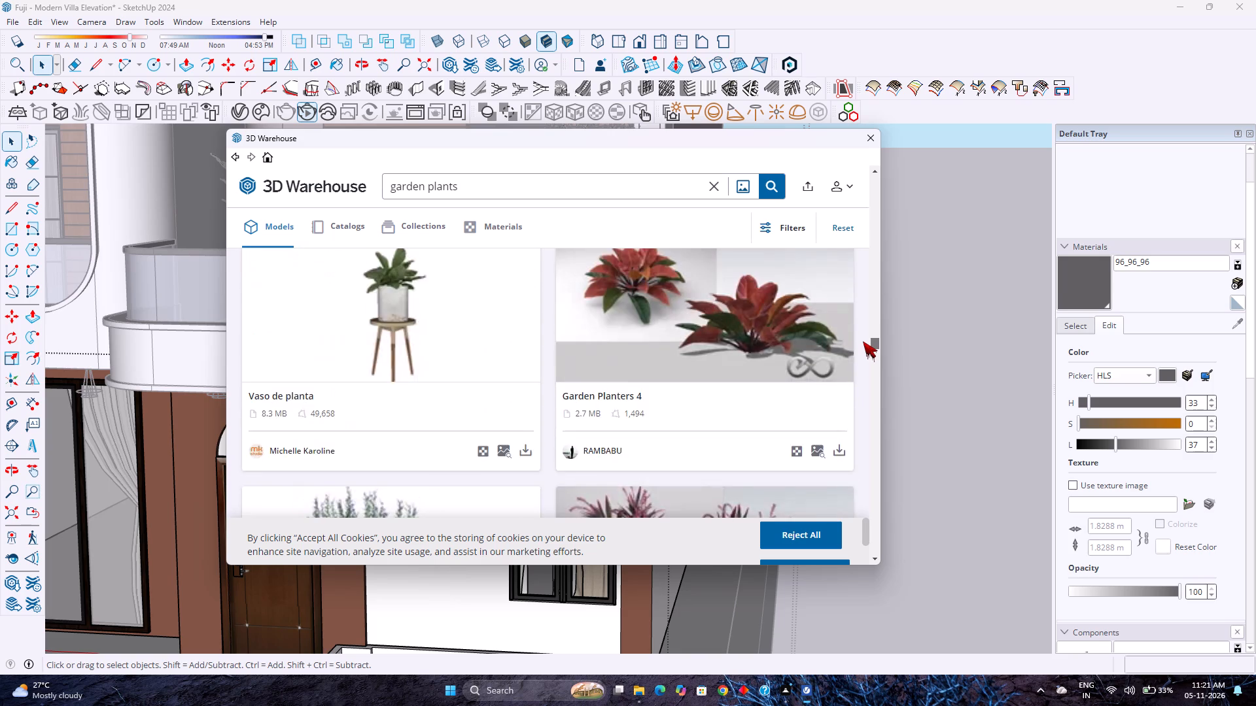
left_click_drag(863, 341, 863, 330)
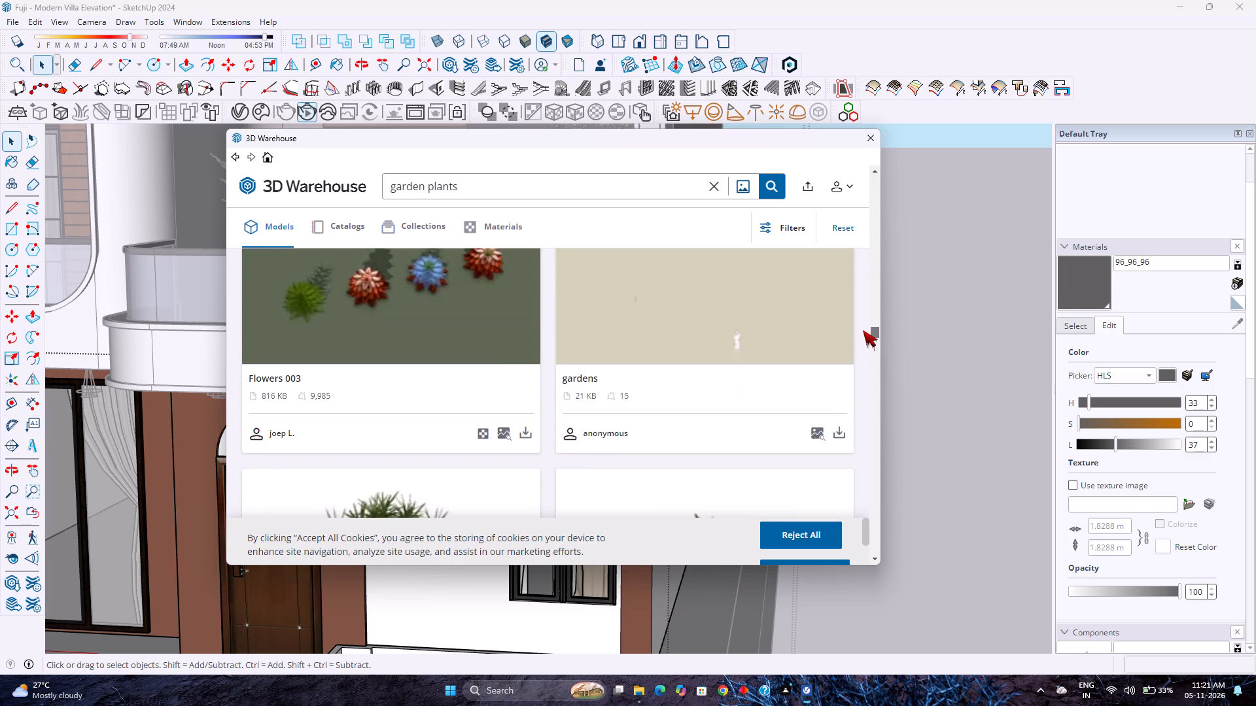
left_click_drag(863, 330, 861, 352)
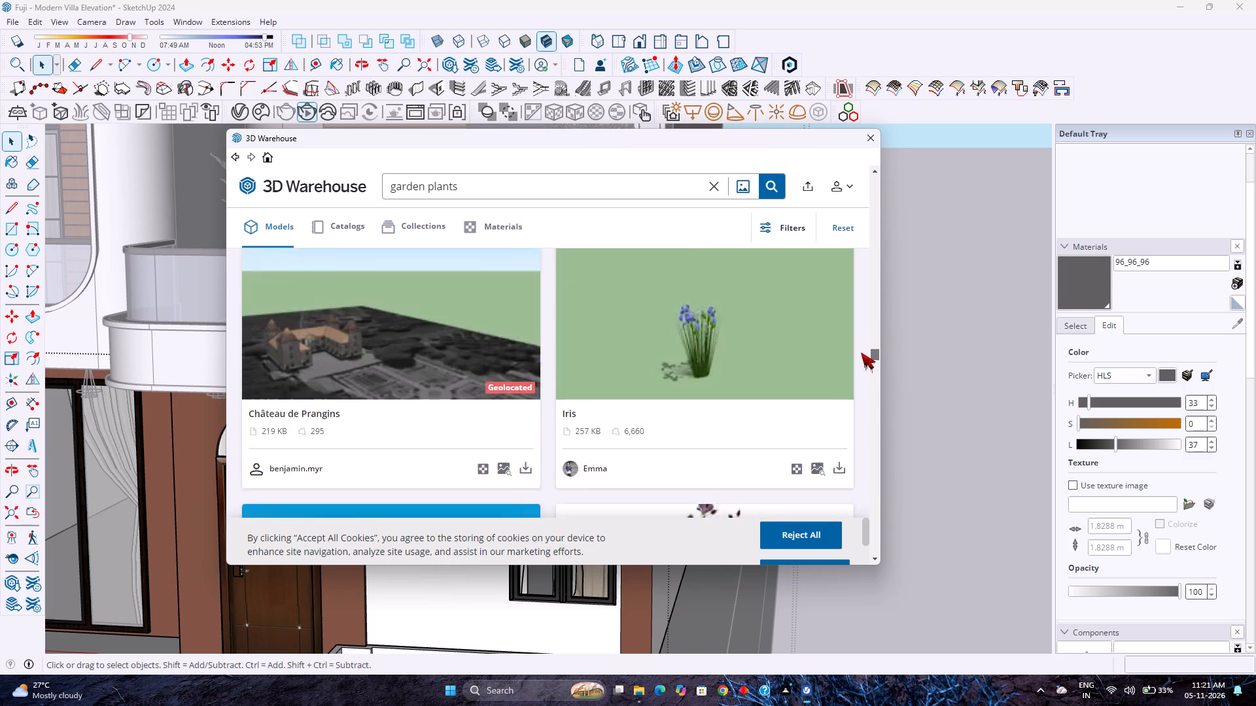
left_click_drag(861, 352, 858, 368)
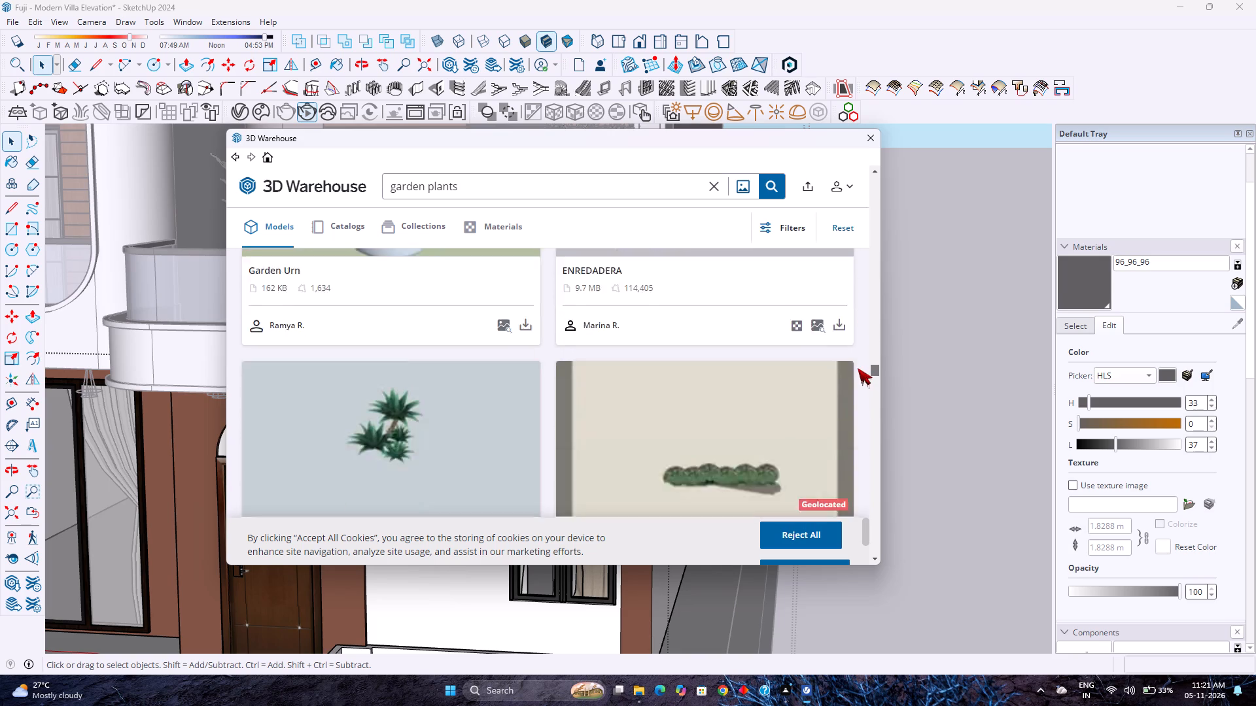
left_click_drag(858, 368, 850, 380)
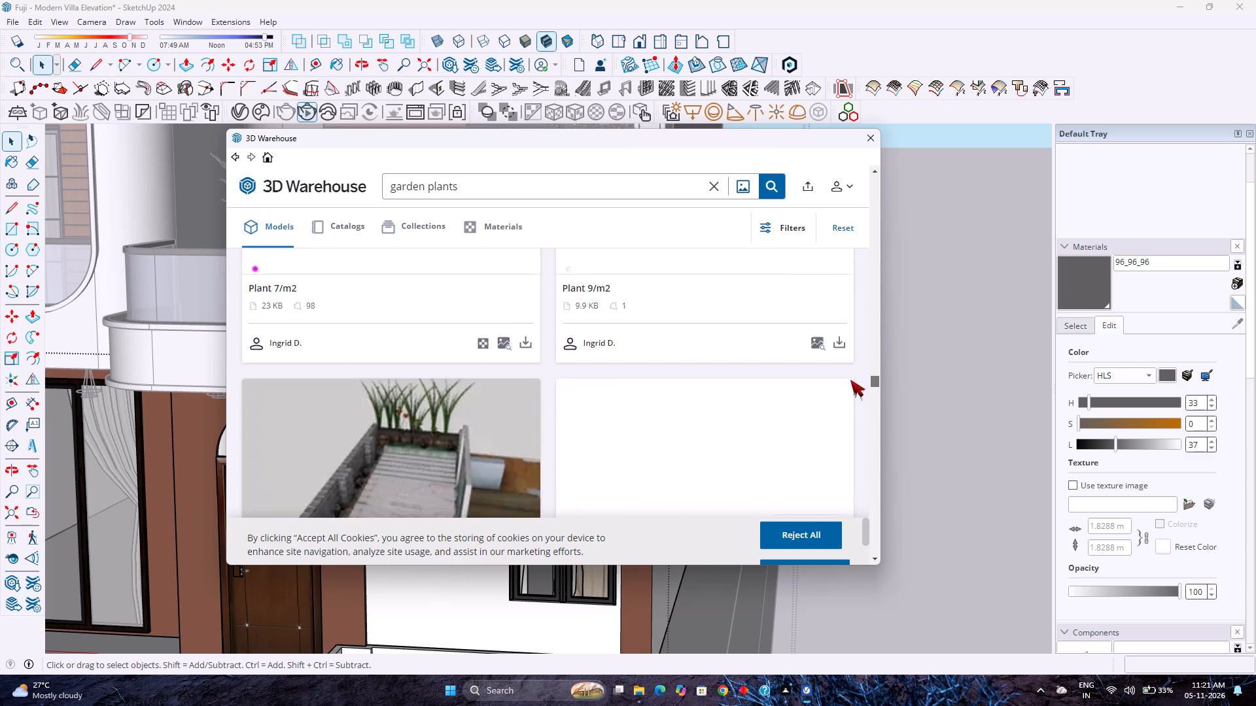
left_click_drag(850, 380, 845, 387)
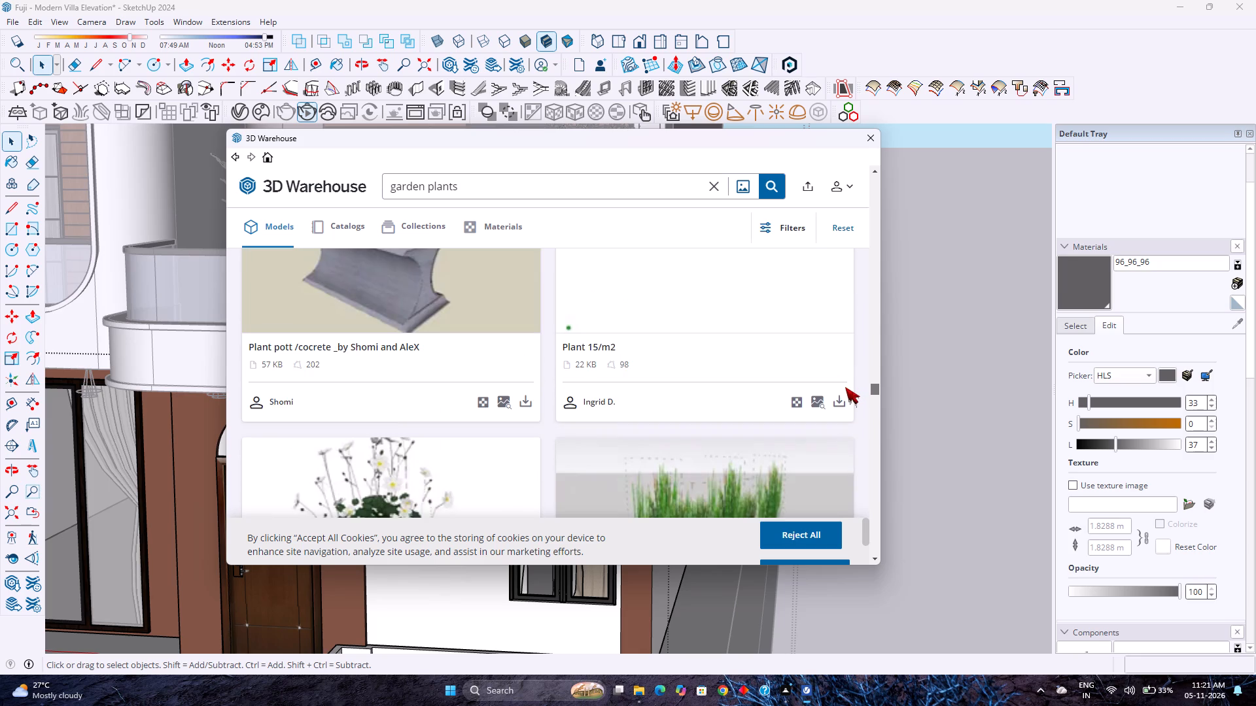
left_click_drag(845, 387, 843, 397)
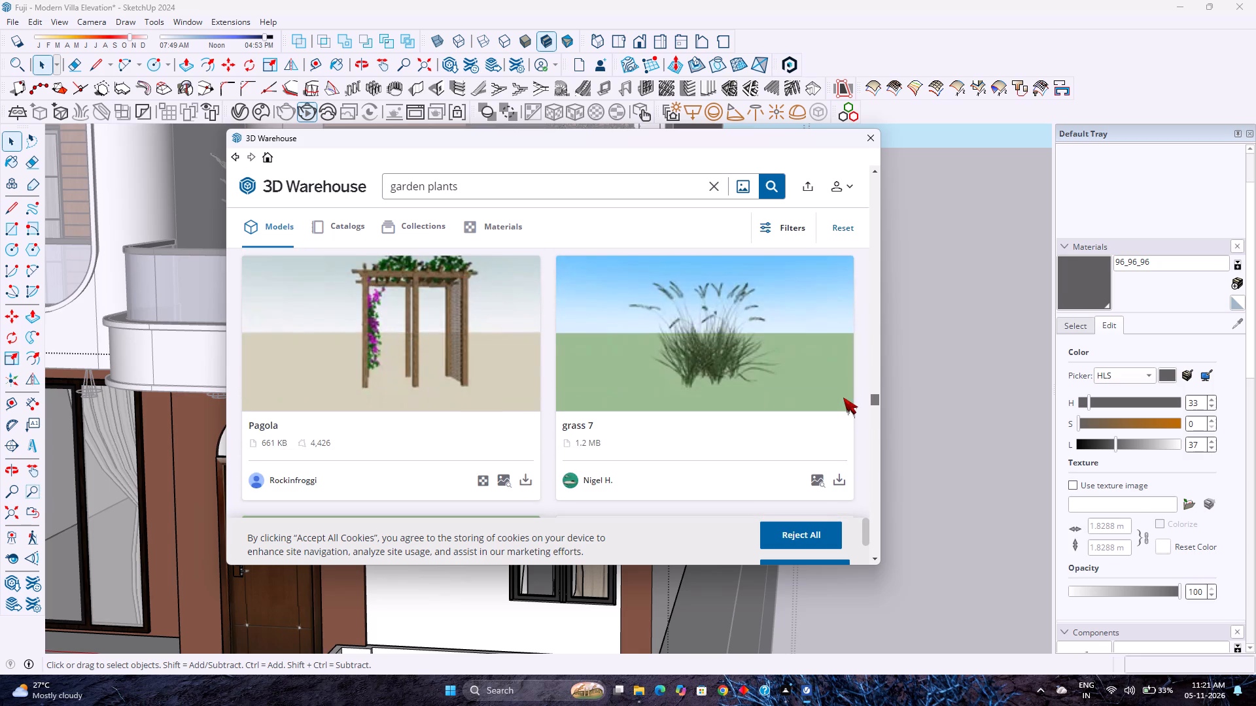
left_click_drag(843, 397, 843, 407)
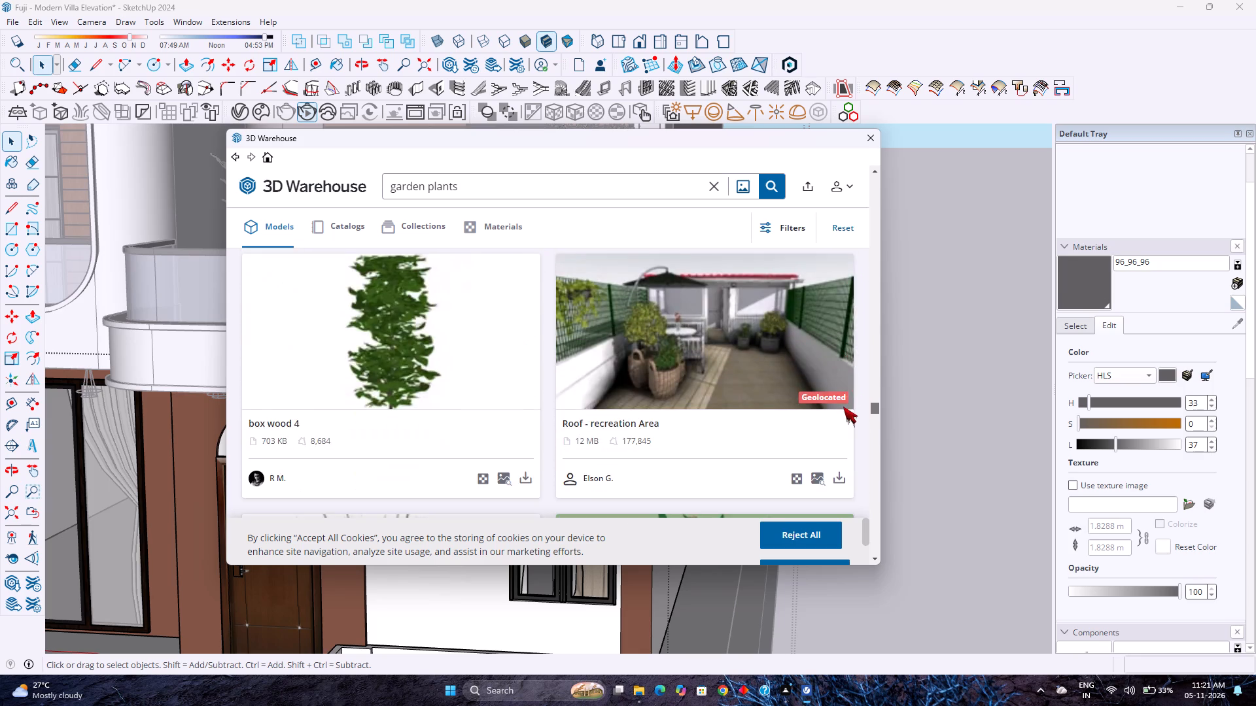
left_click_drag(843, 407, 843, 414)
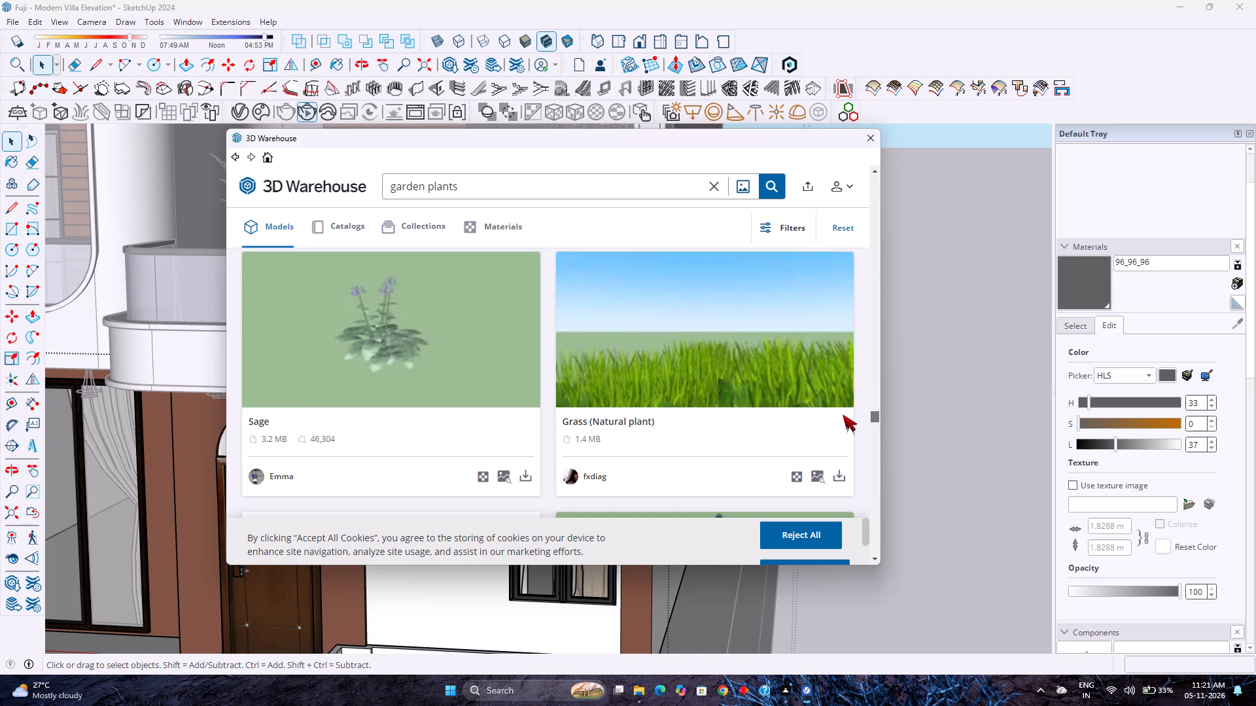
left_click_drag(843, 414, 842, 426)
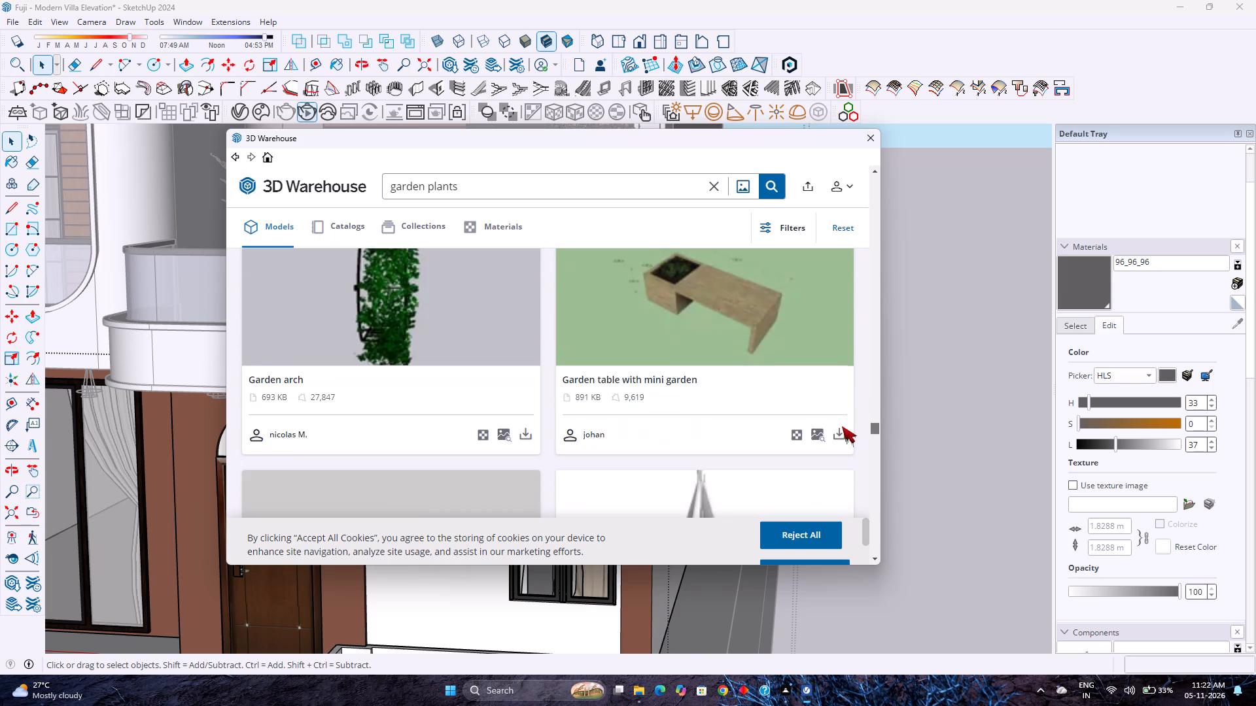
left_click_drag(842, 426, 840, 435)
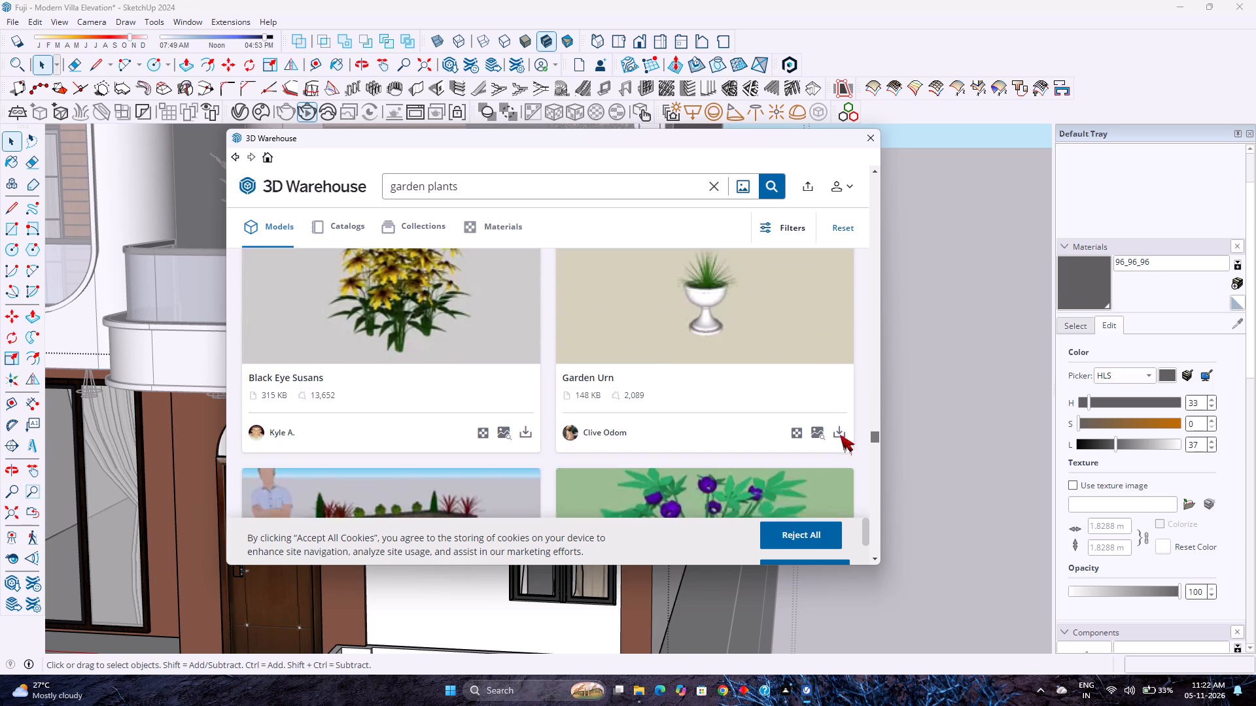
left_click_drag(840, 435, 835, 448)
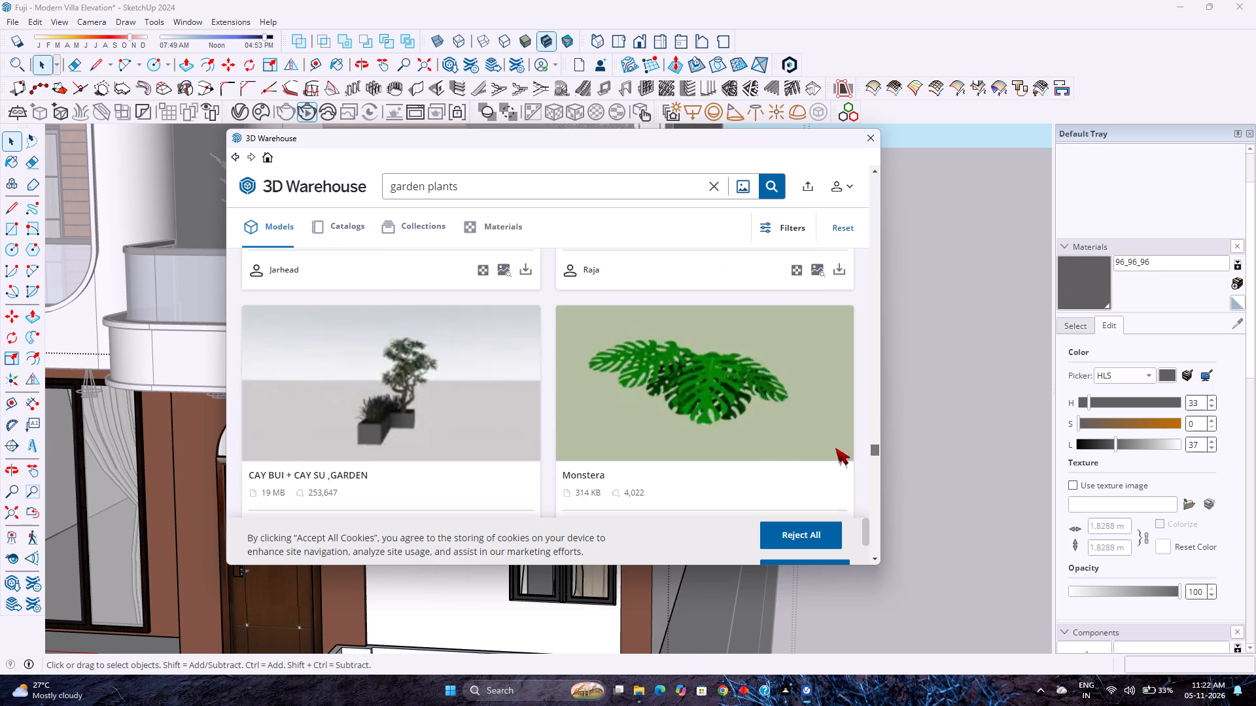
left_click_drag(835, 448, 831, 460)
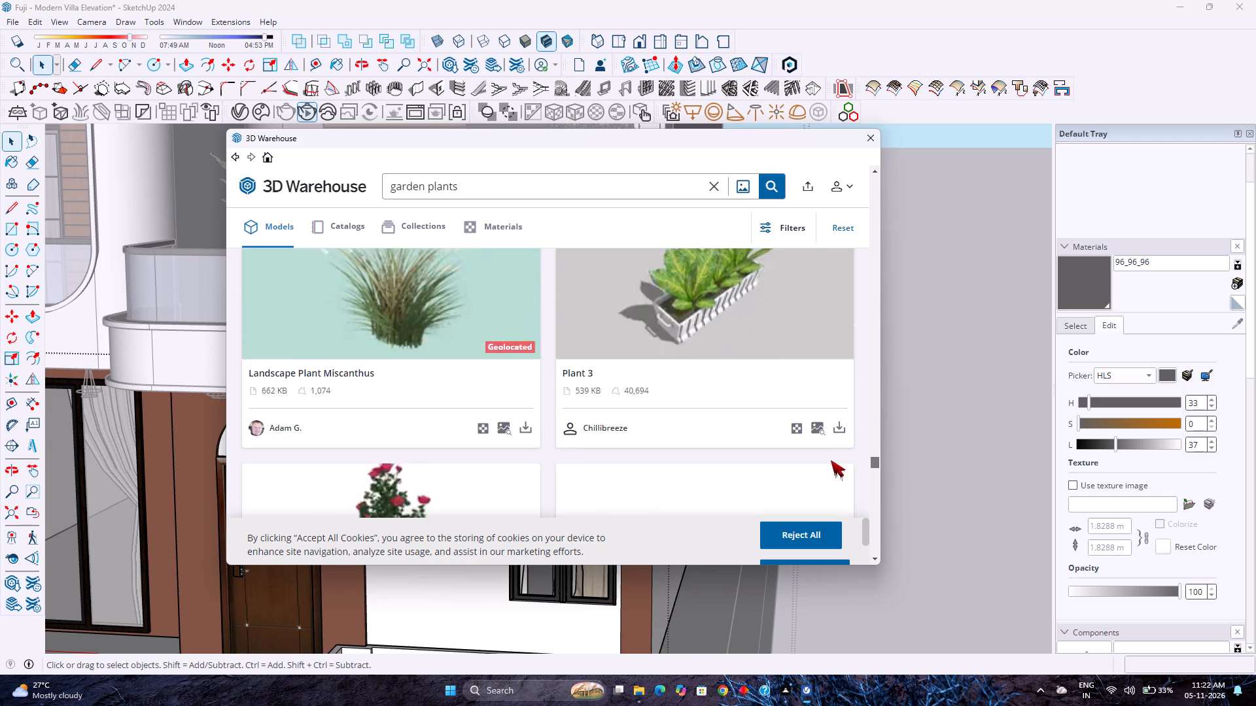
left_click_drag(831, 460, 820, 473)
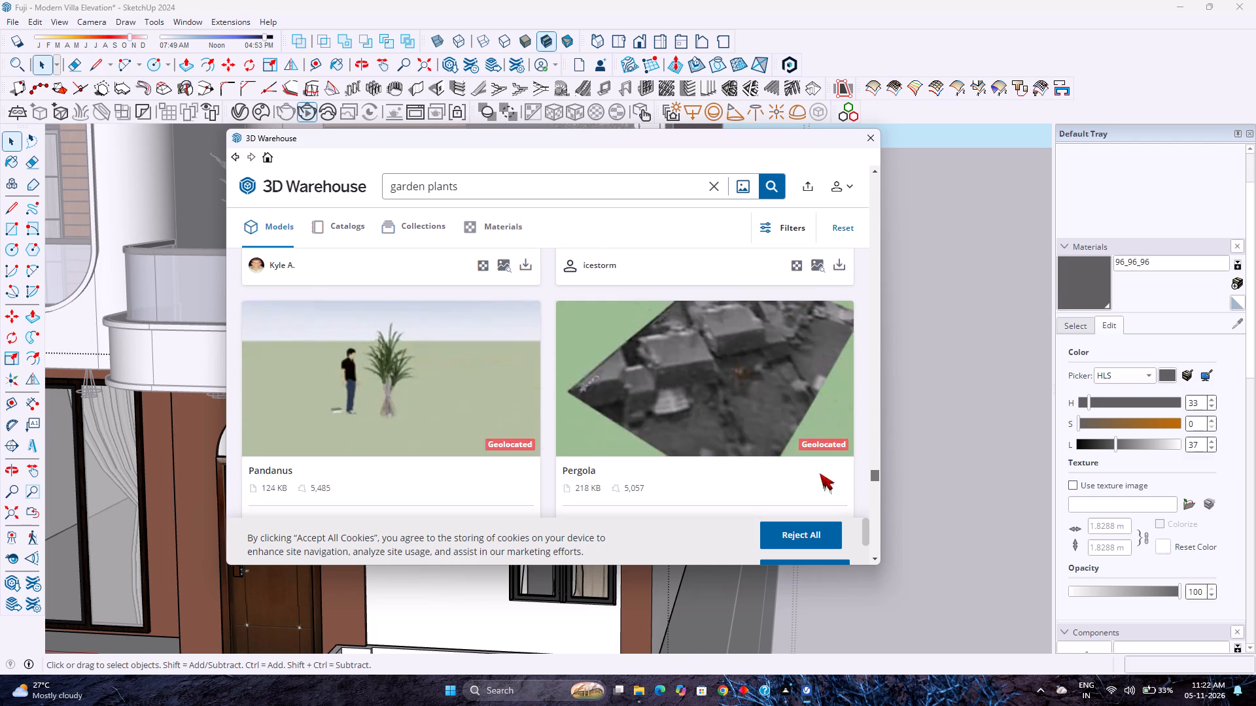
left_click_drag(820, 473, 809, 477)
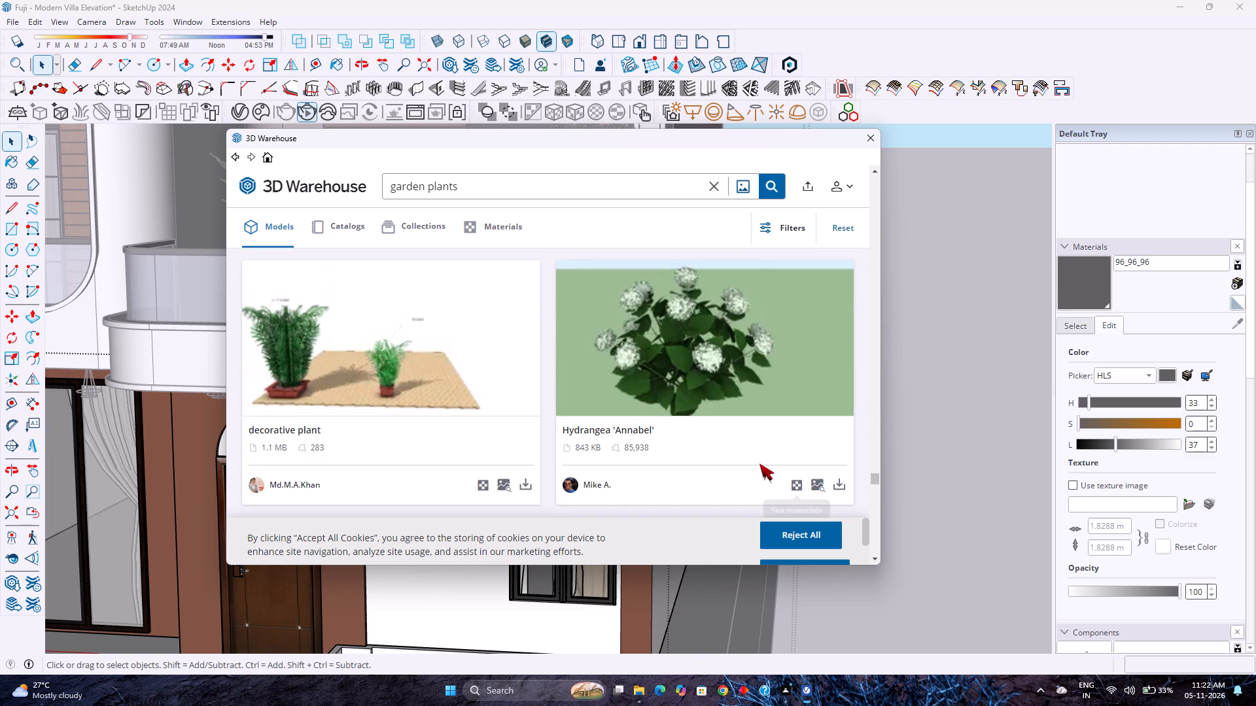
Look through the rest of the loaded garden plants models, down to the end of the batch, for planting suited to the villa's front.
scroll(690, 446, "down", 14)
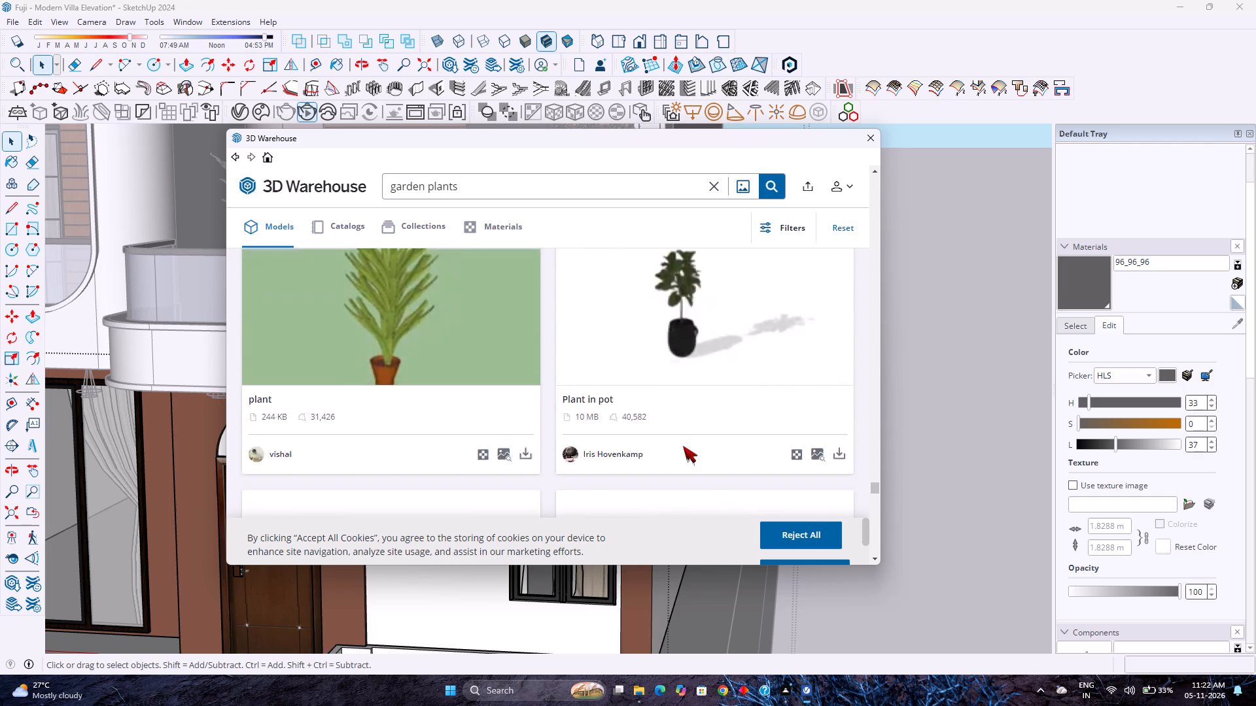
scroll(683, 446, "down", 10)
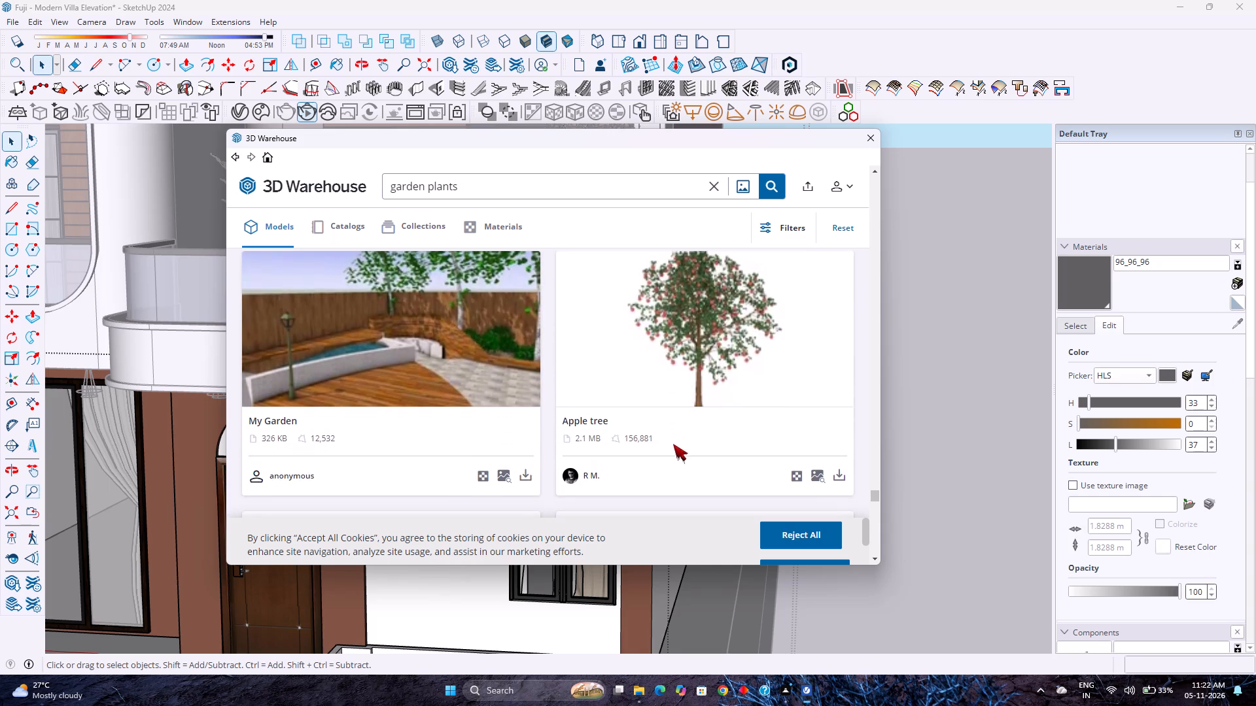
scroll(688, 437, "down", 4)
scroll(630, 270, "down", 2)
scroll(550, 443, "down", 1)
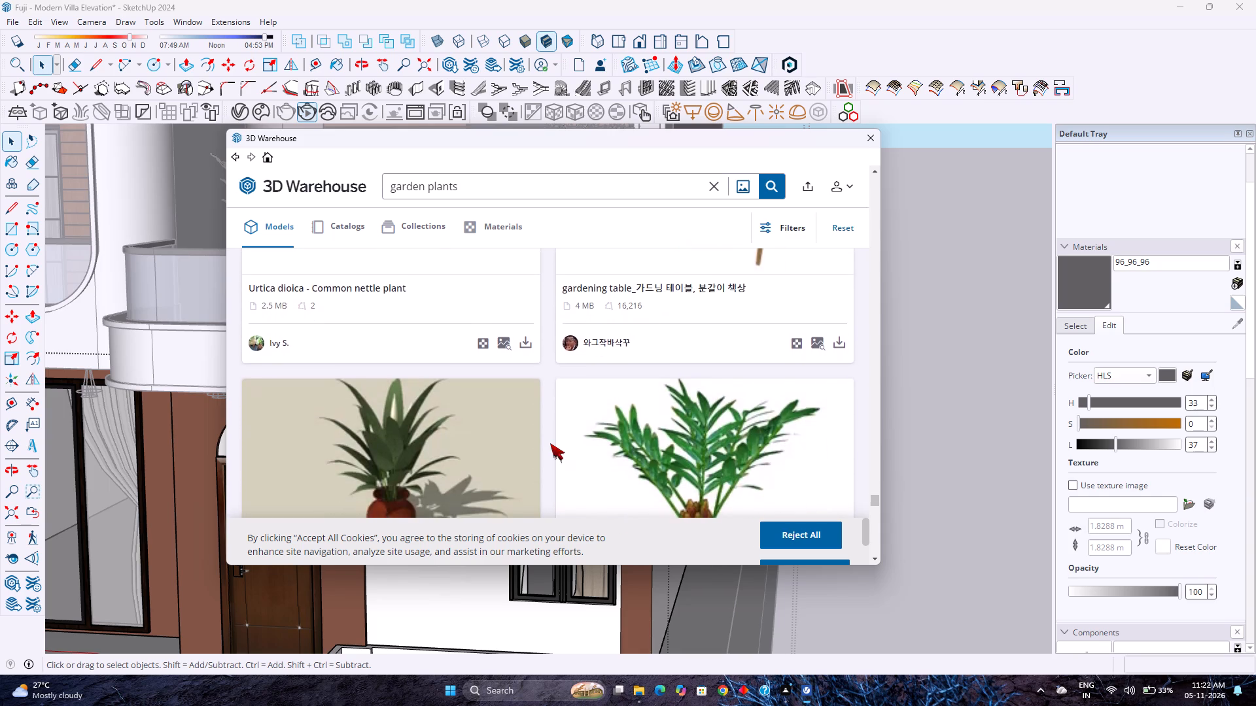
scroll(550, 443, "down", 10)
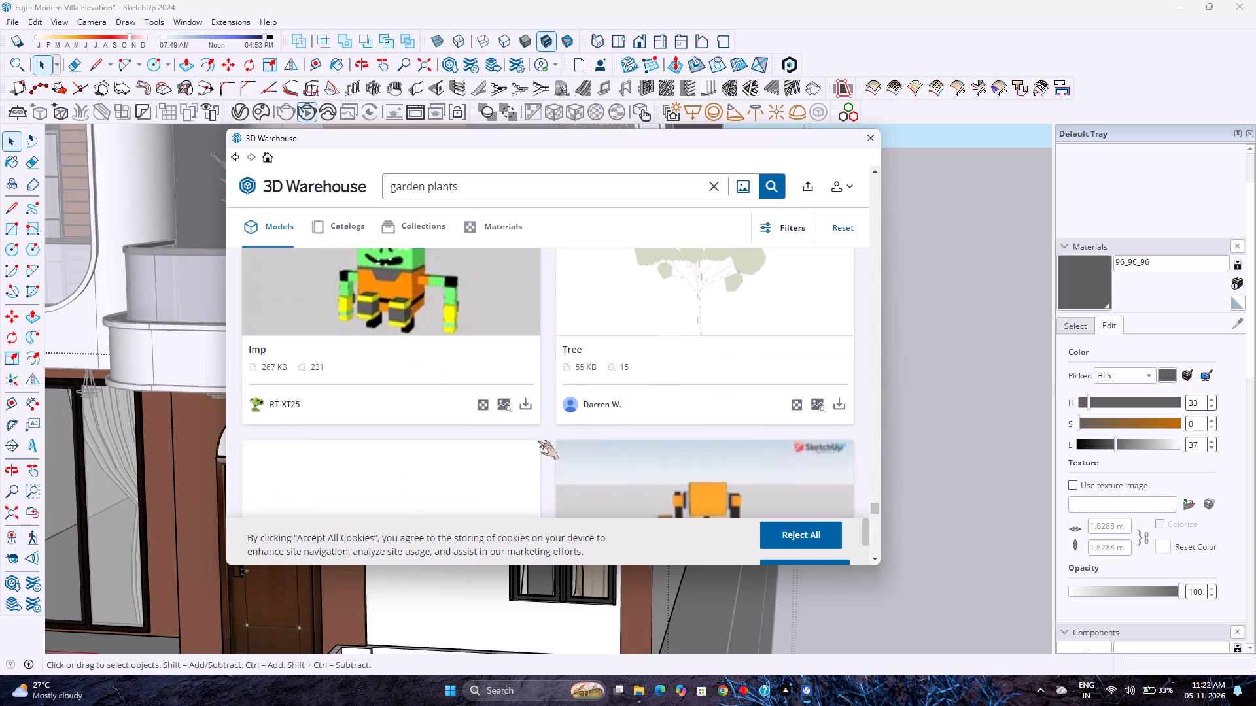
scroll(537, 441, "down", 4)
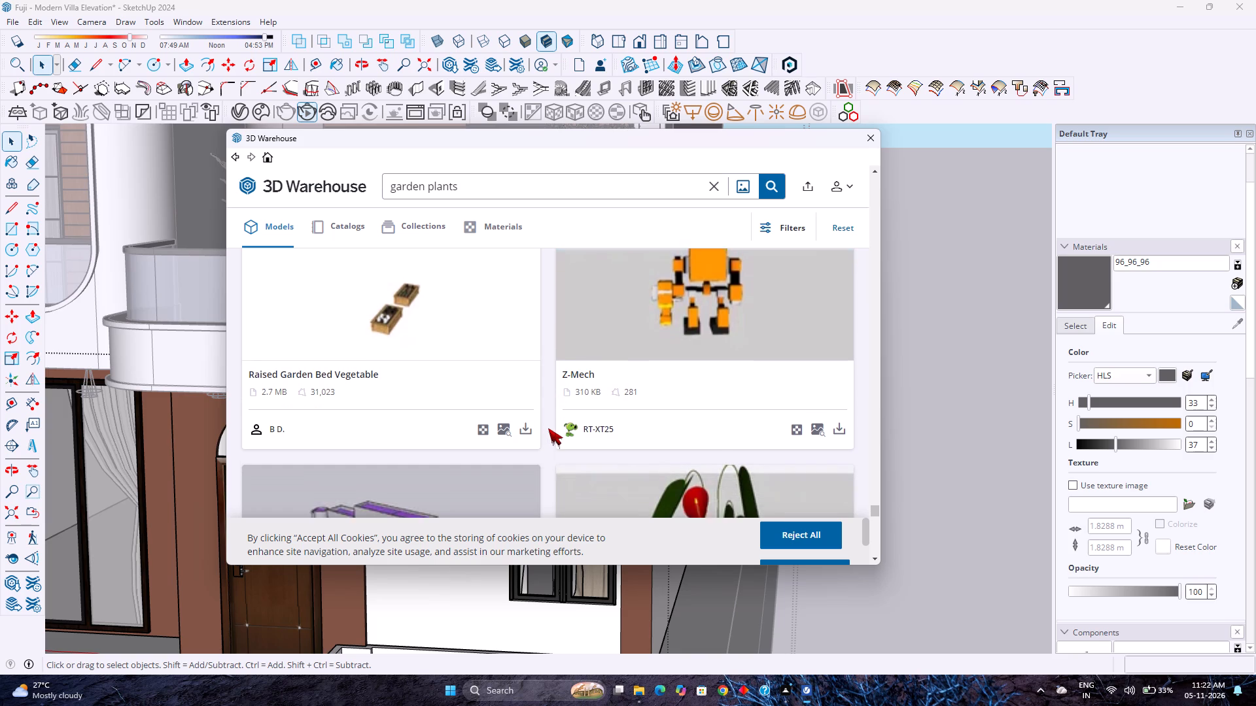
scroll(548, 428, "down", 6)
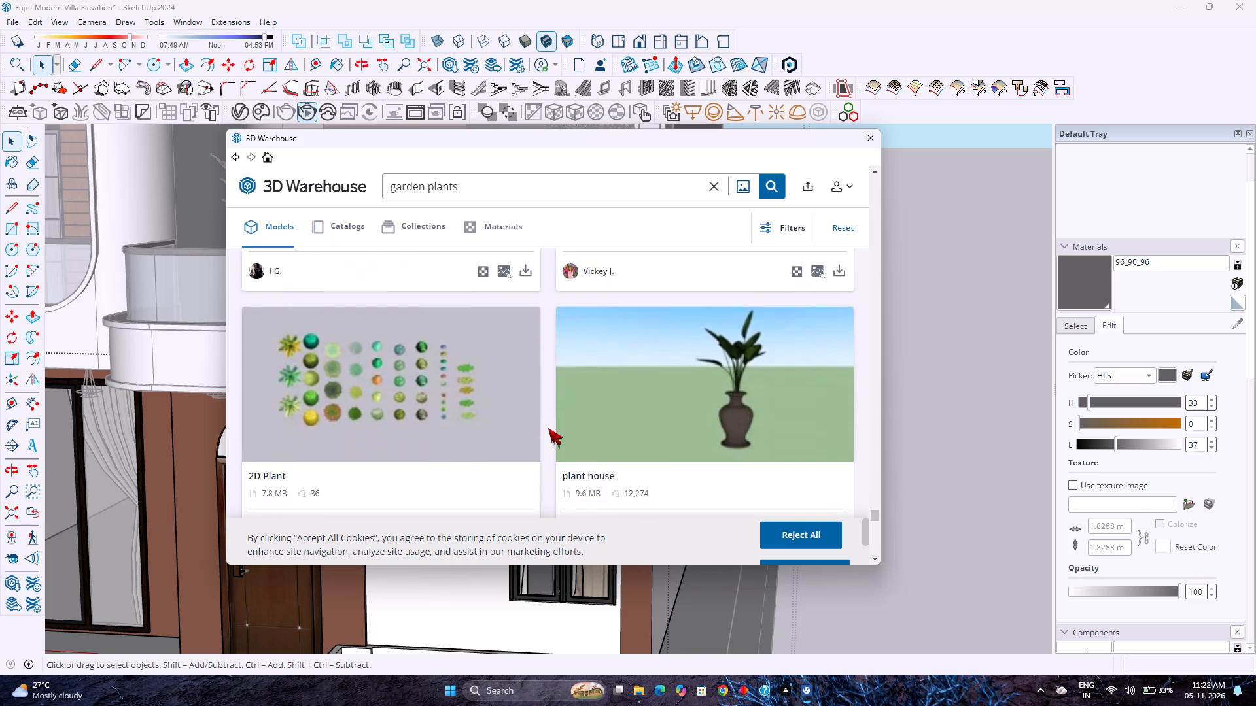
scroll(548, 428, "down", 10)
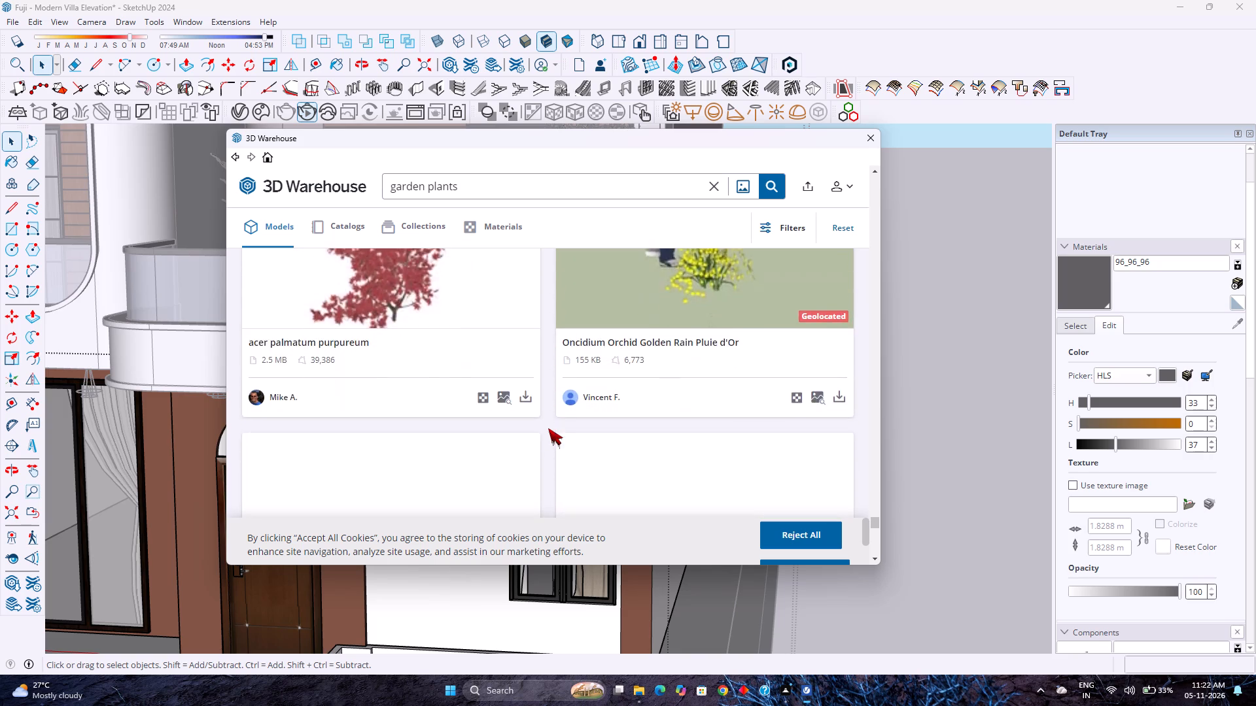
scroll(548, 428, "down", 8)
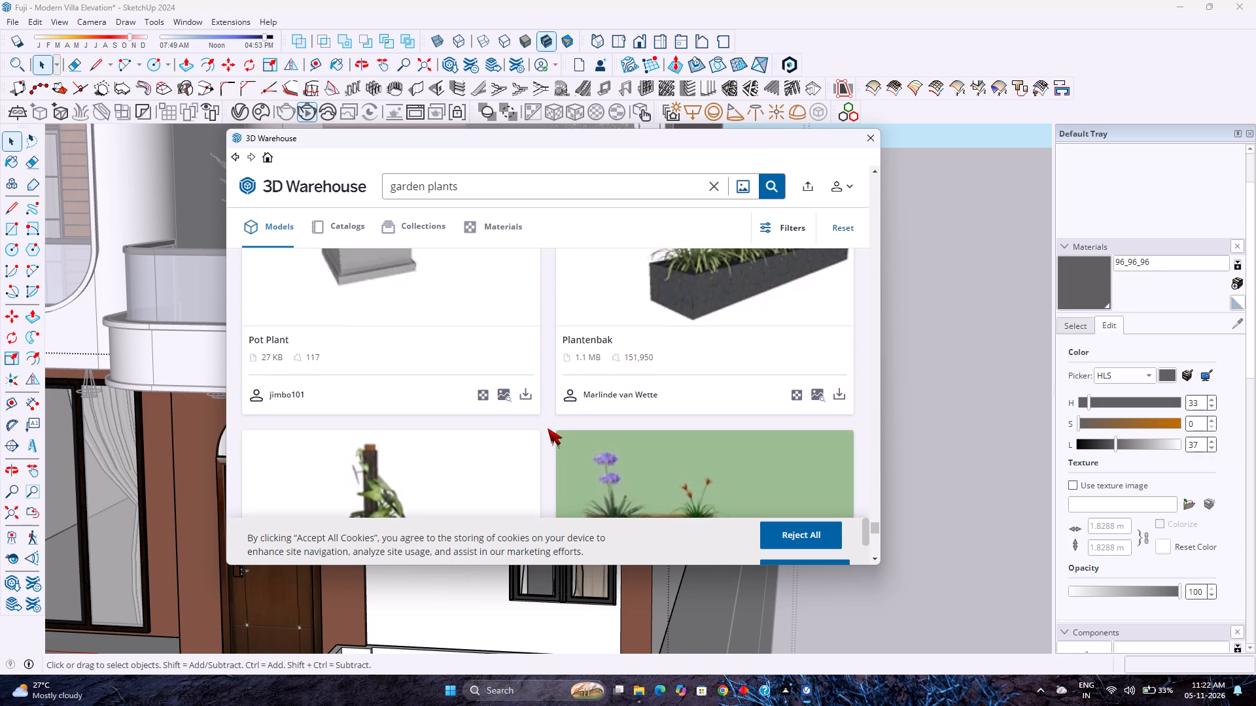
scroll(546, 428, "down", 5)
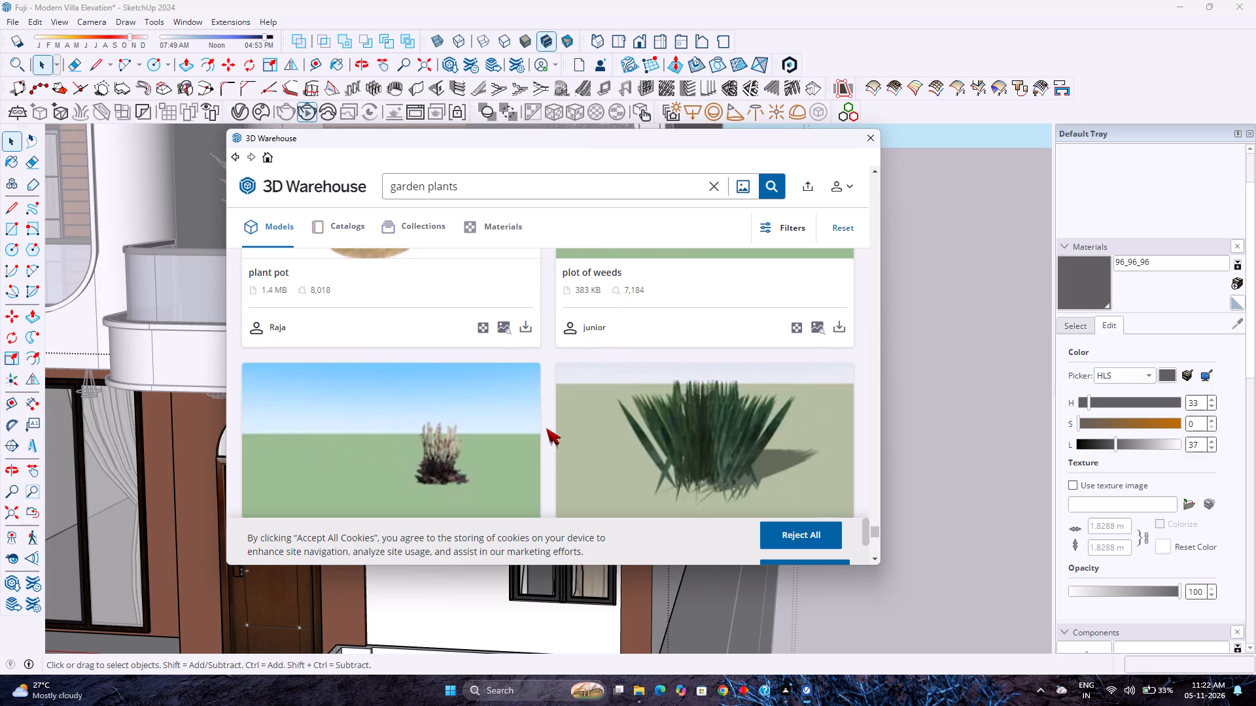
scroll(546, 428, "down", 10)
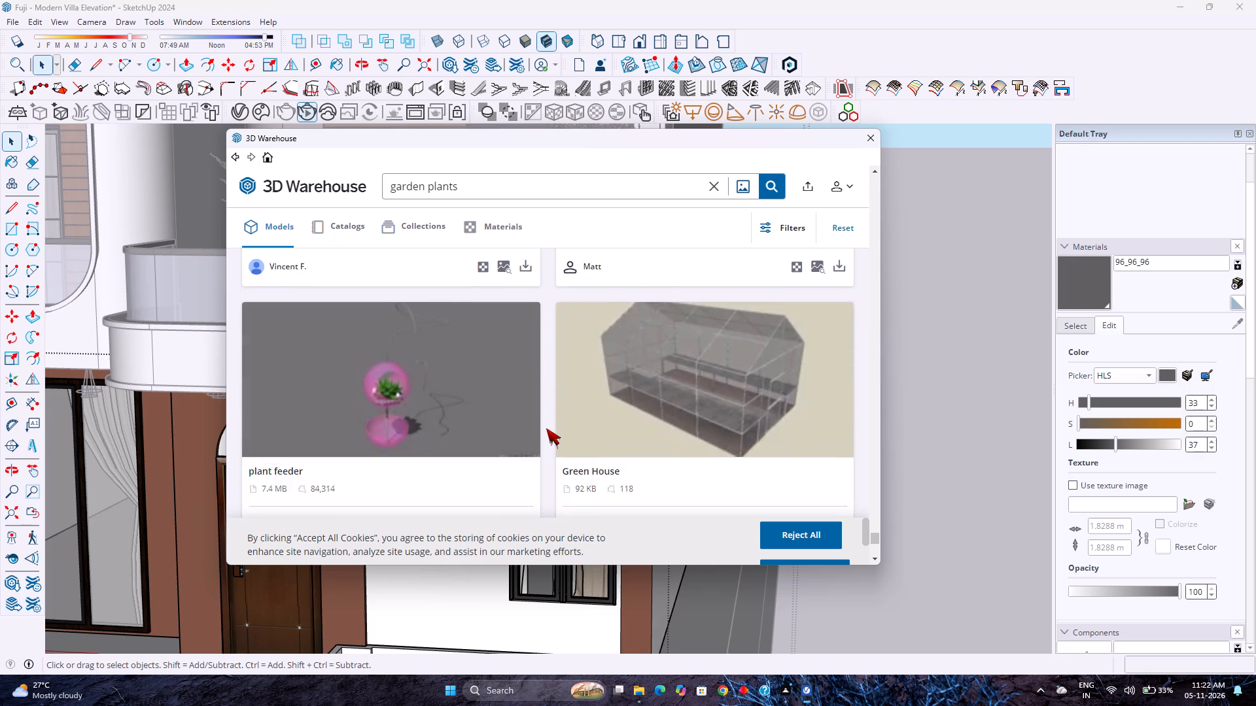
scroll(546, 428, "down", 12)
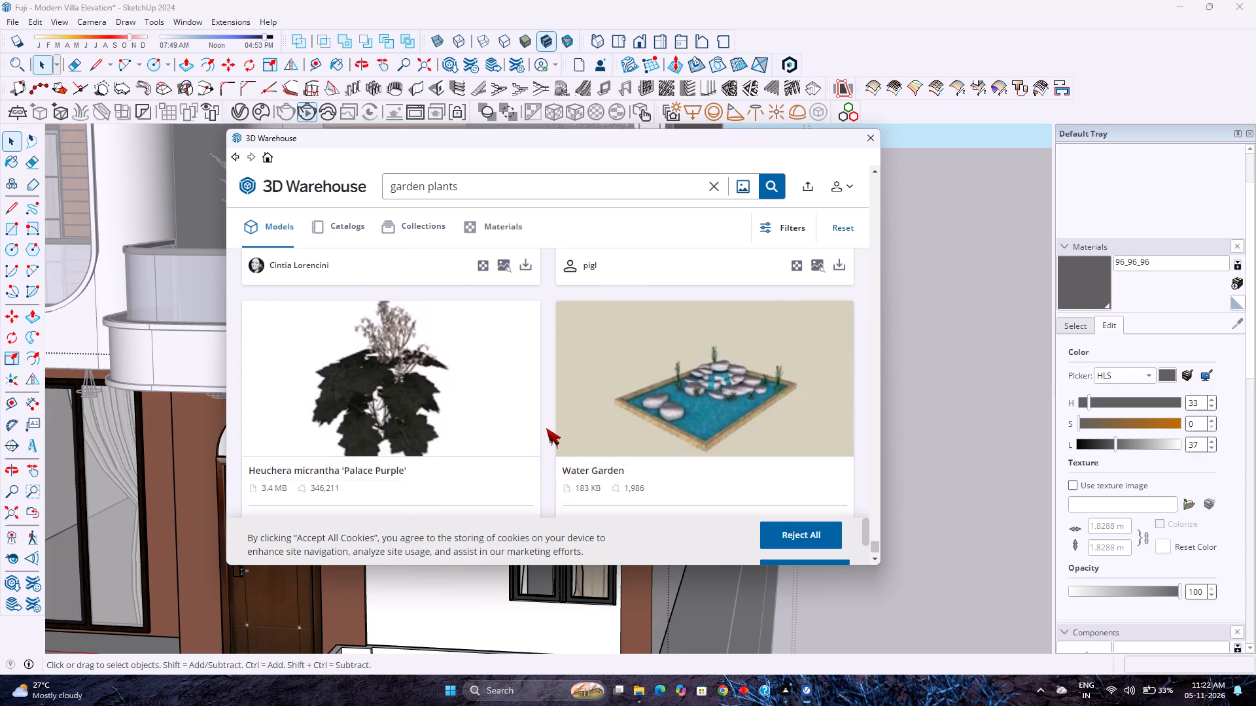
scroll(546, 428, "down", 5)
Load a further batch of garden plants models and examine its first hedges, shrubs and planters for the villa's ground-floor front.
left_click(538, 482)
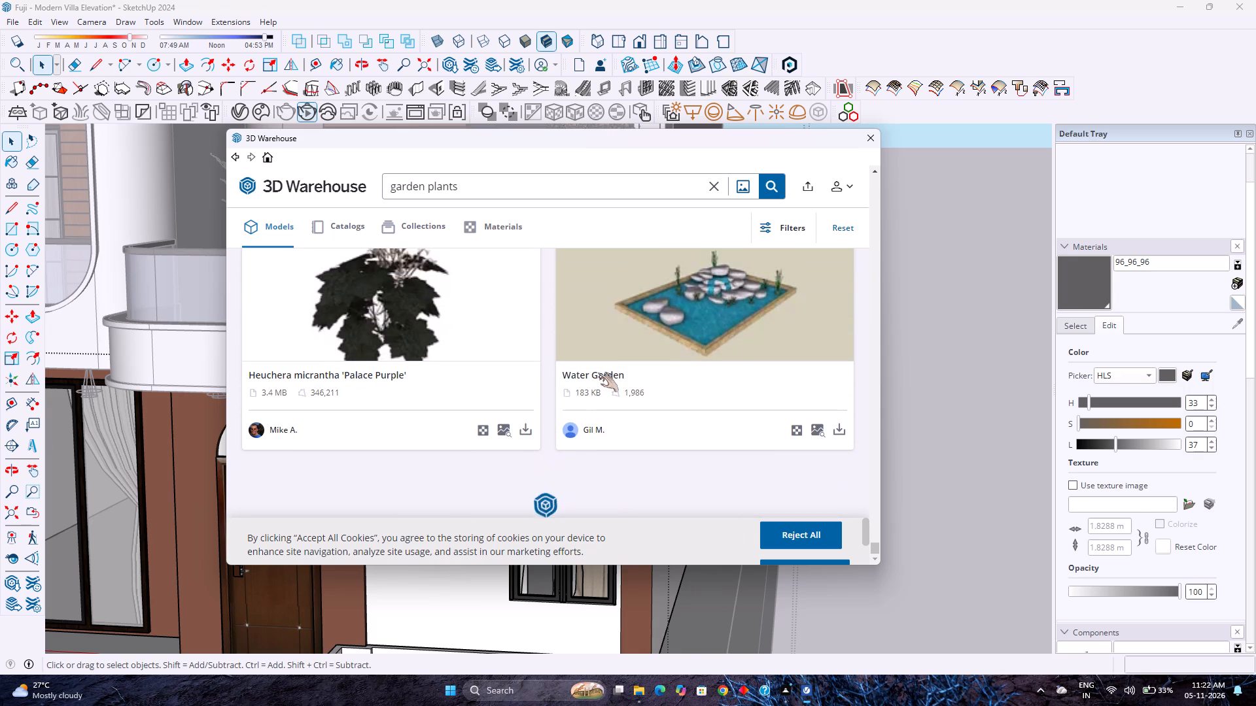
scroll(630, 317, "down", 1)
scroll(541, 327, "down", 3)
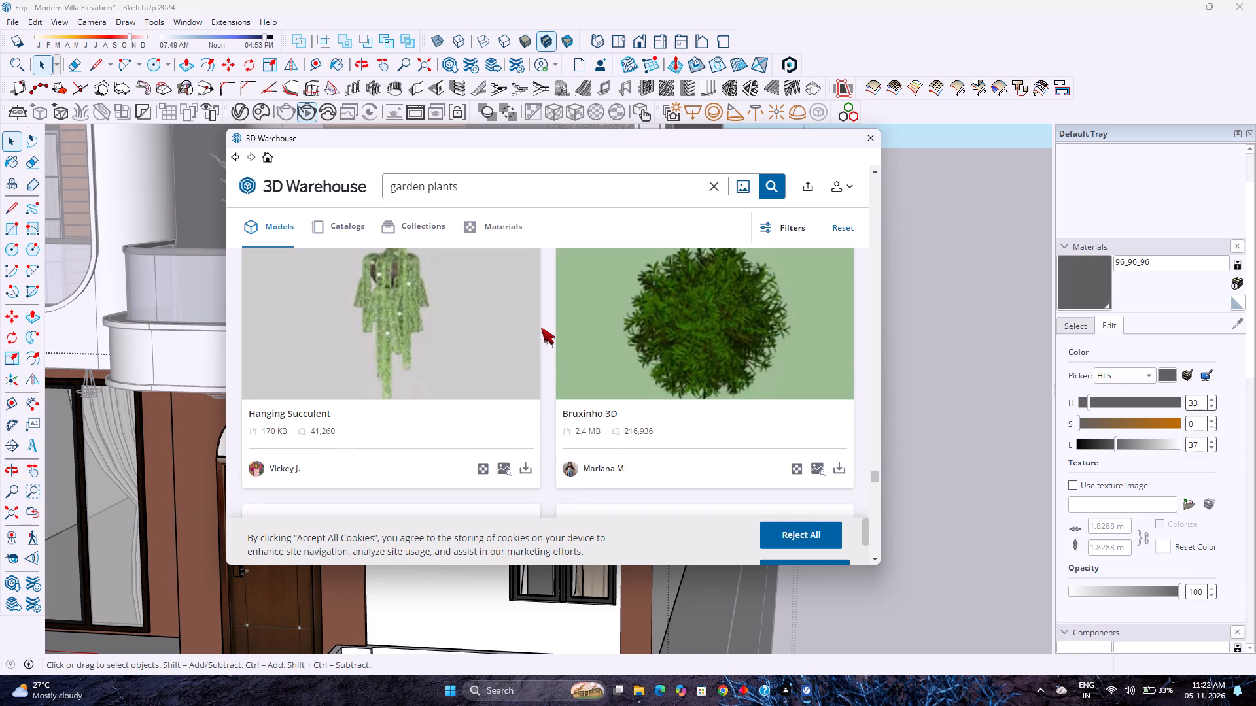
scroll(541, 328, "down", 3)
scroll(541, 328, "up", 4)
scroll(541, 328, "down", 2)
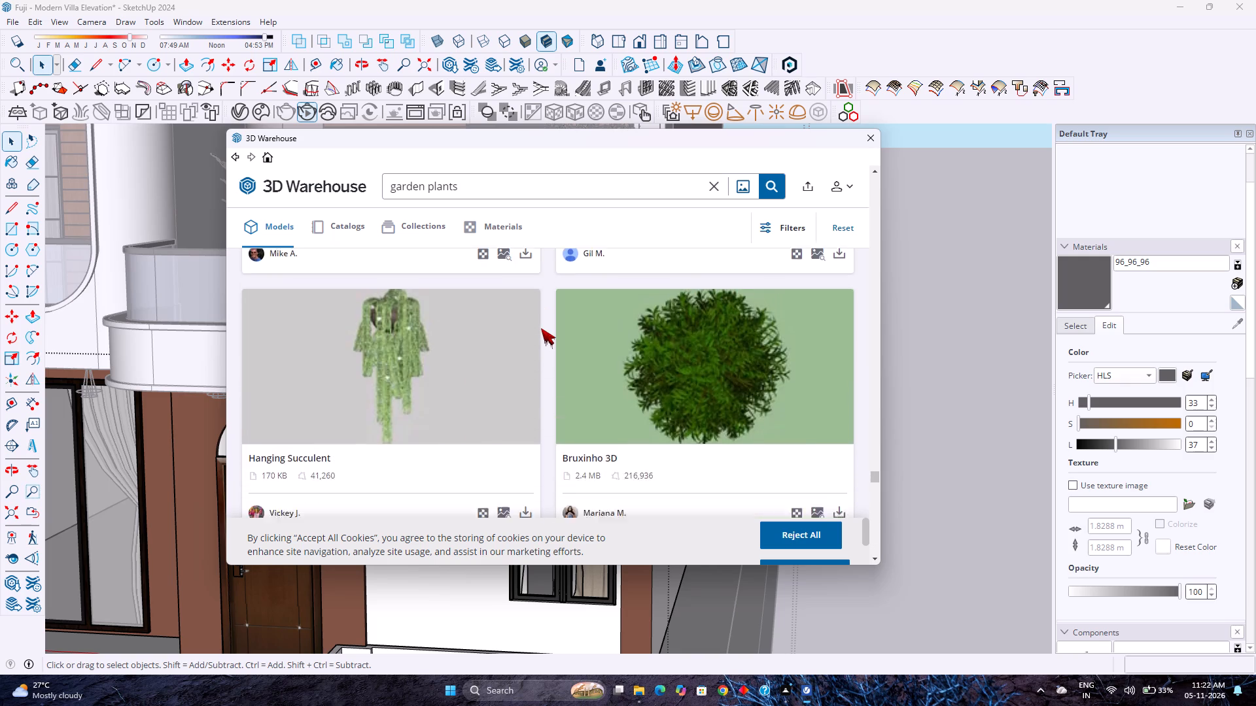
scroll(541, 328, "down", 3)
scroll(541, 328, "up", 5)
scroll(541, 328, "down", 5)
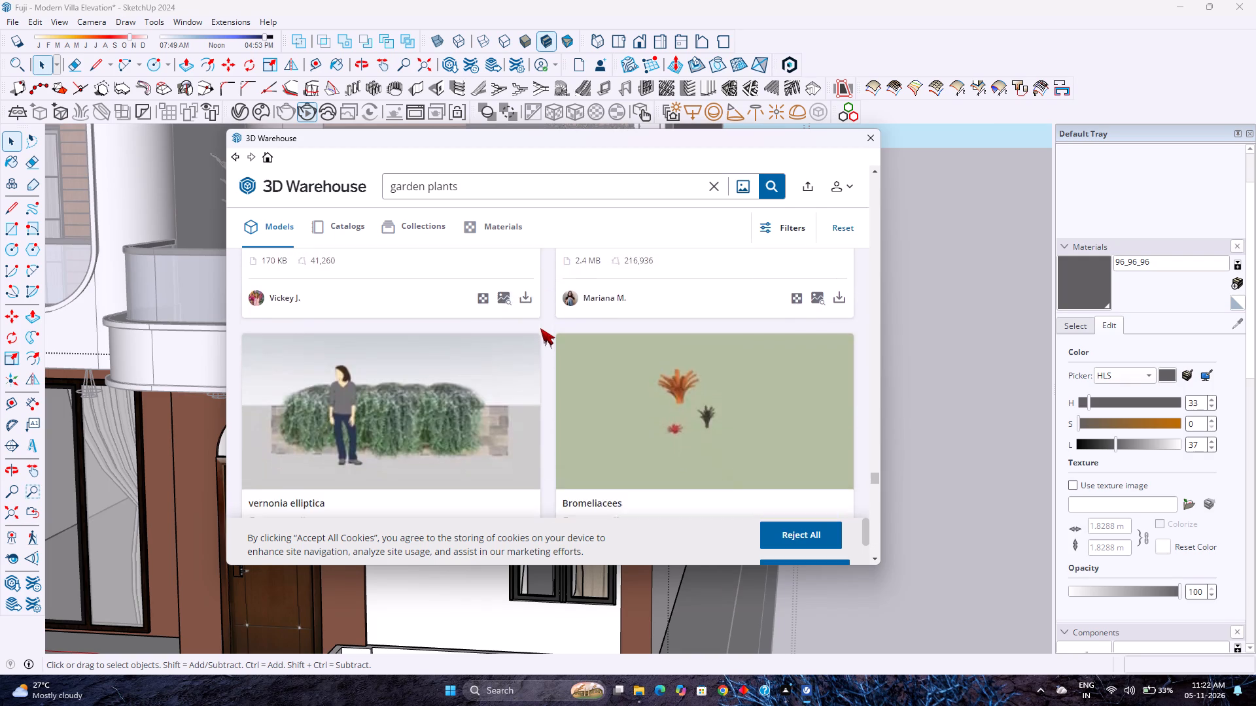
scroll(540, 328, "down", 10)
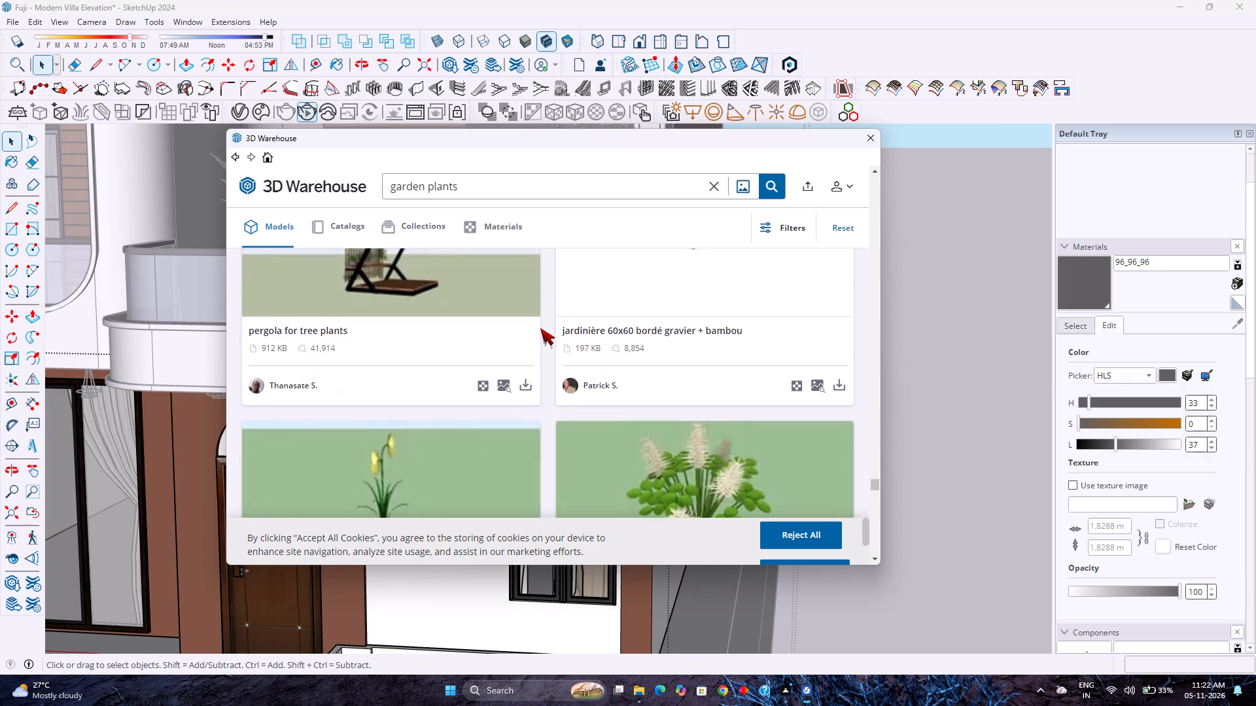
scroll(540, 328, "down", 2)
scroll(540, 328, "up", 4)
scroll(540, 328, "down", 5)
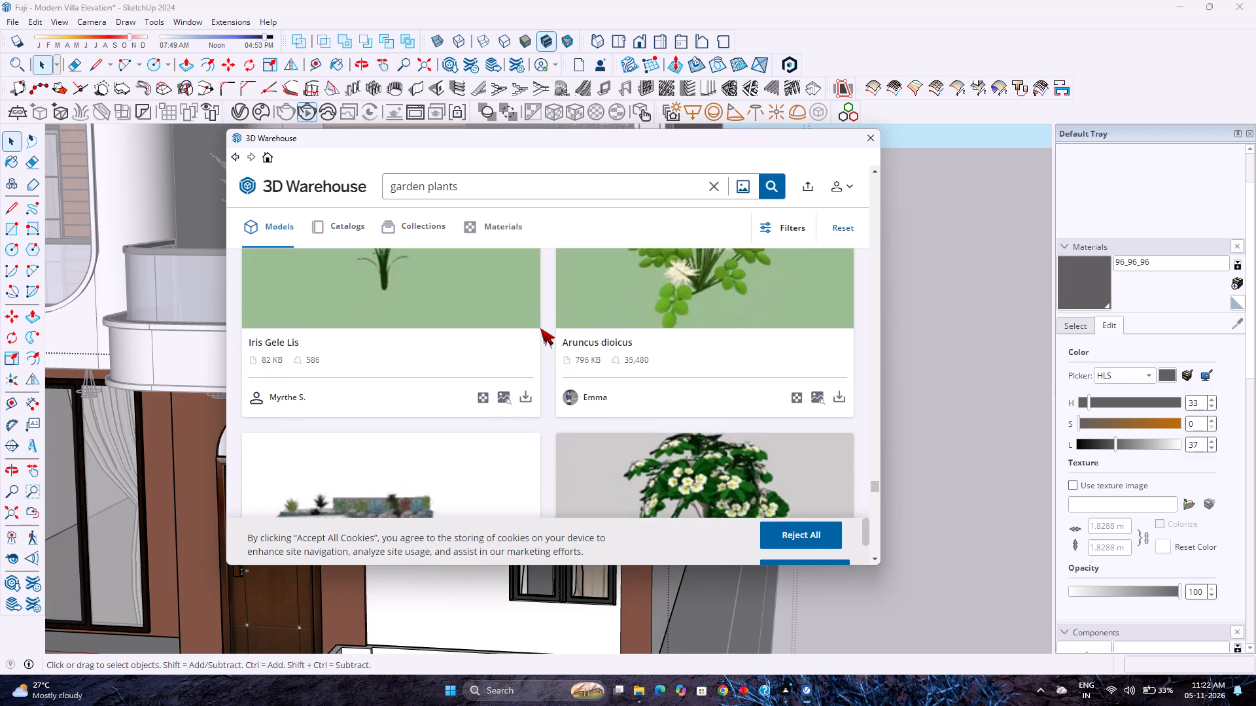
Continue through the new garden plants batch, examining flowering bushes, palms and green walls as planting for the villa's front.
scroll(540, 328, "down", 18)
scroll(540, 328, "down", 3)
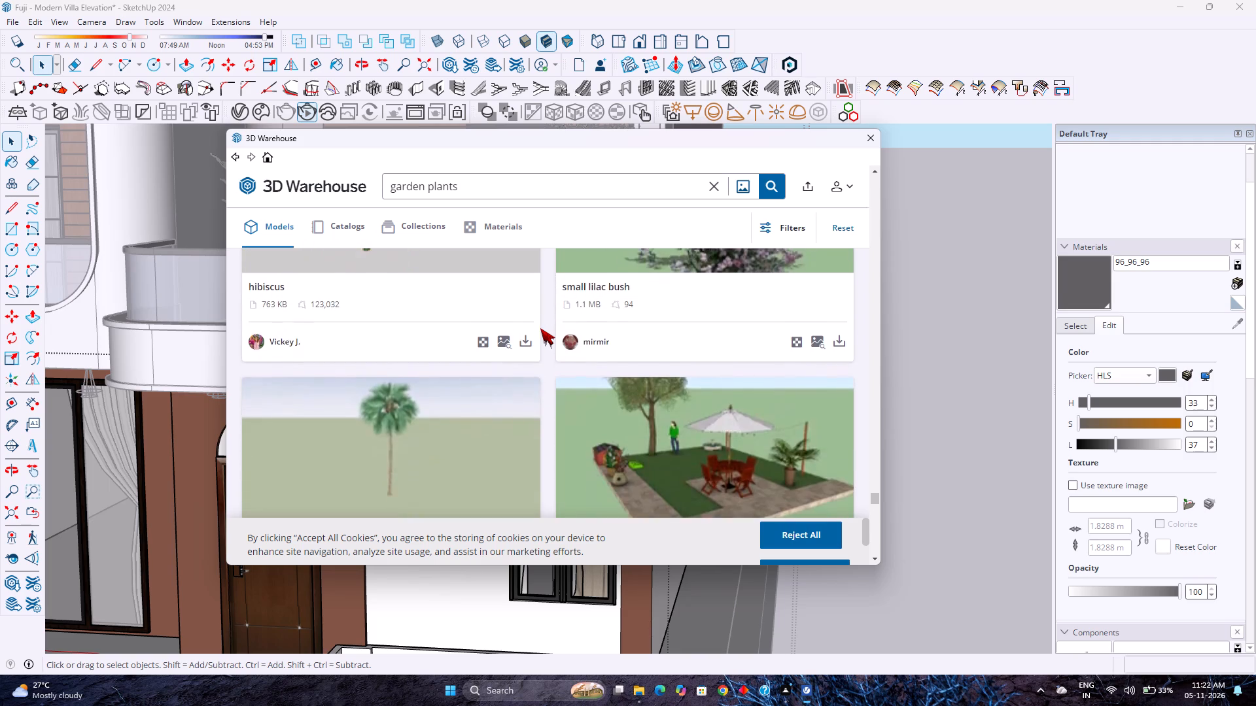
scroll(540, 328, "down", 9)
scroll(527, 392, "down", 2)
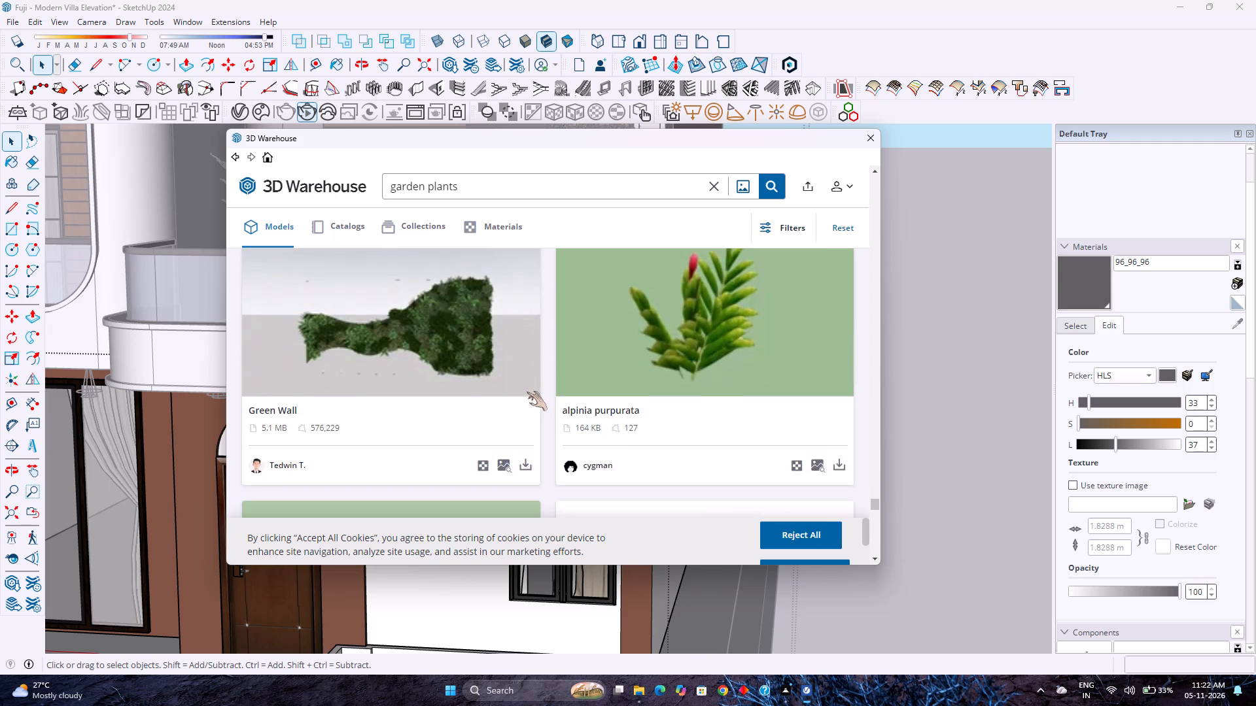
scroll(527, 392, "down", 8)
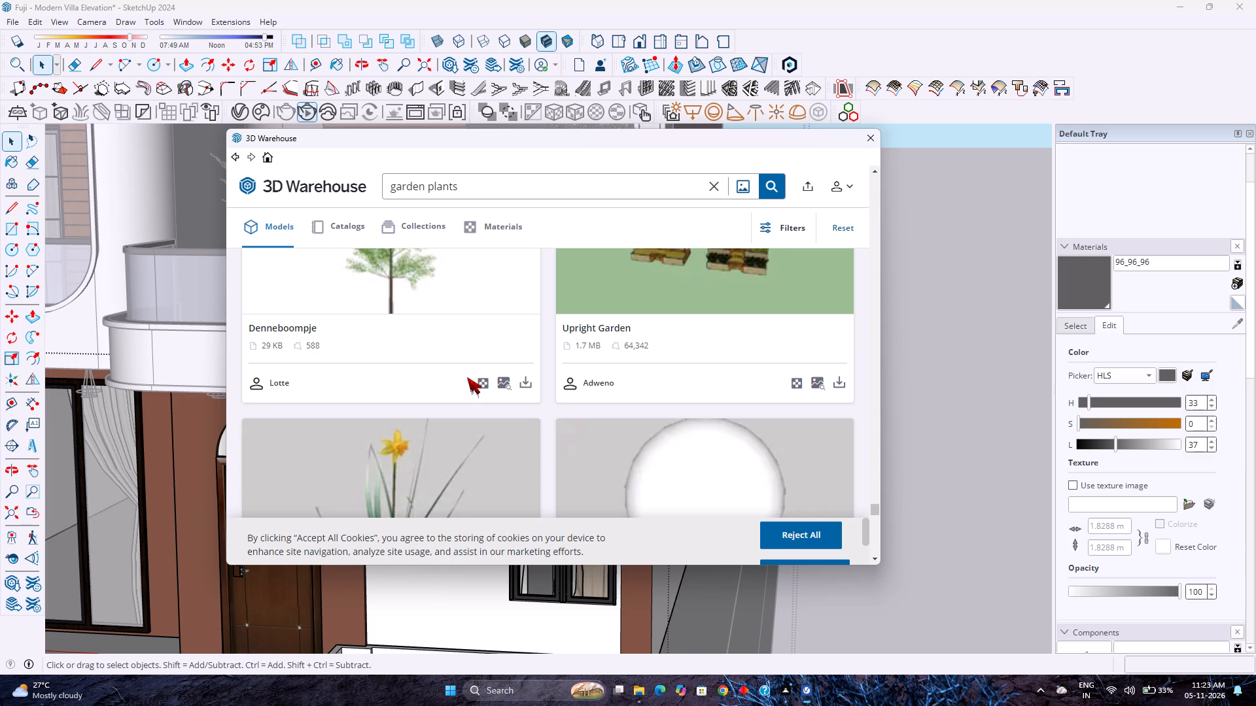
Look through the following garden plants models, examining garden compositions, flowers and plant stands for the villa's ground-floor front.
scroll(514, 427, "down", 6)
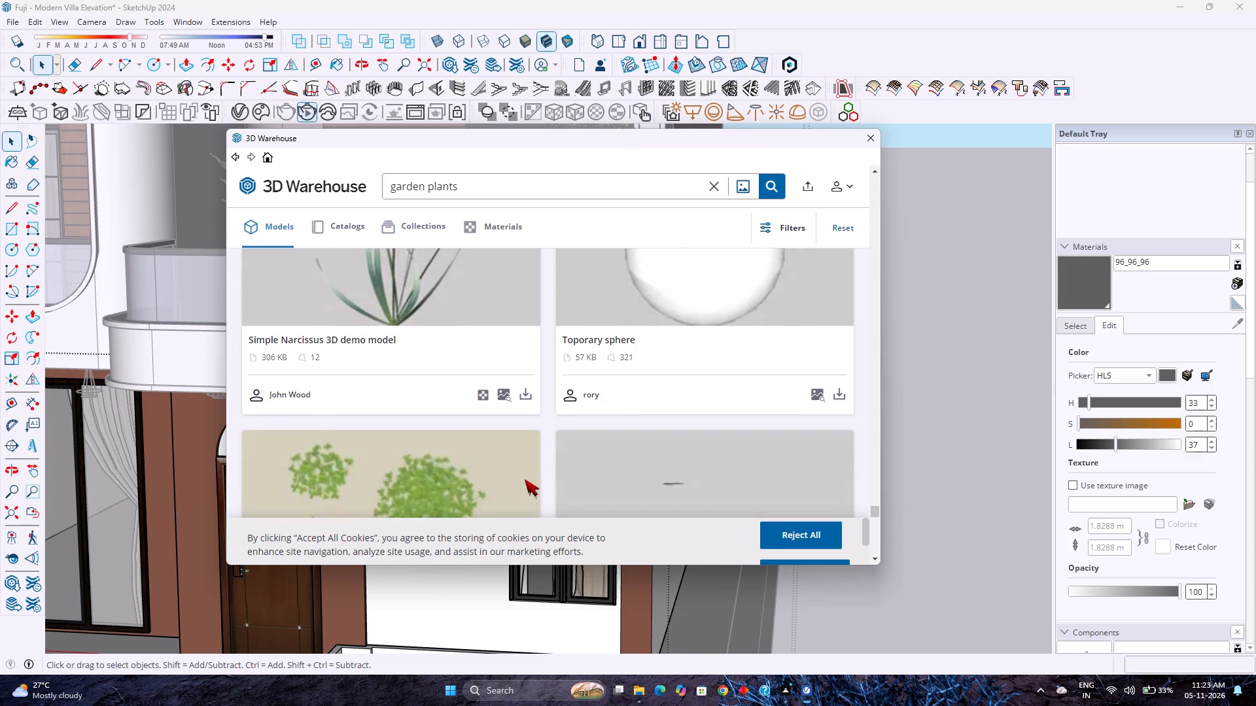
scroll(532, 487, "down", 1)
scroll(534, 357, "down", 6)
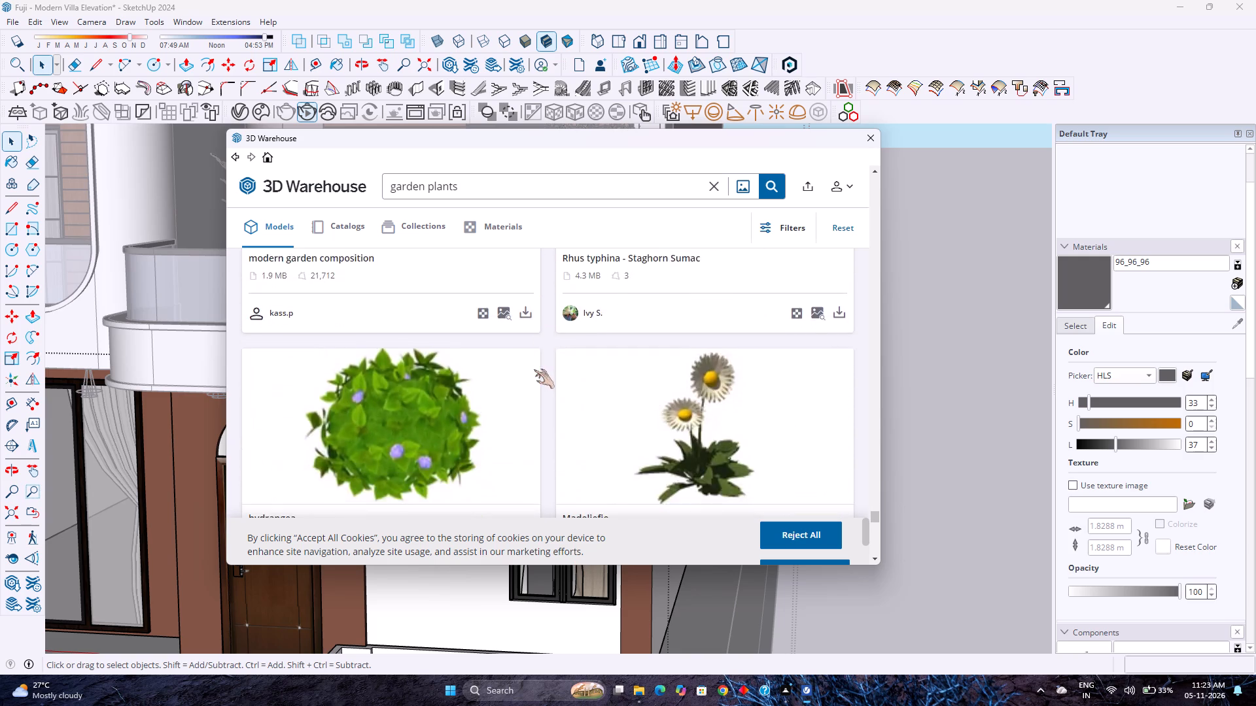
scroll(533, 369, "down", 11)
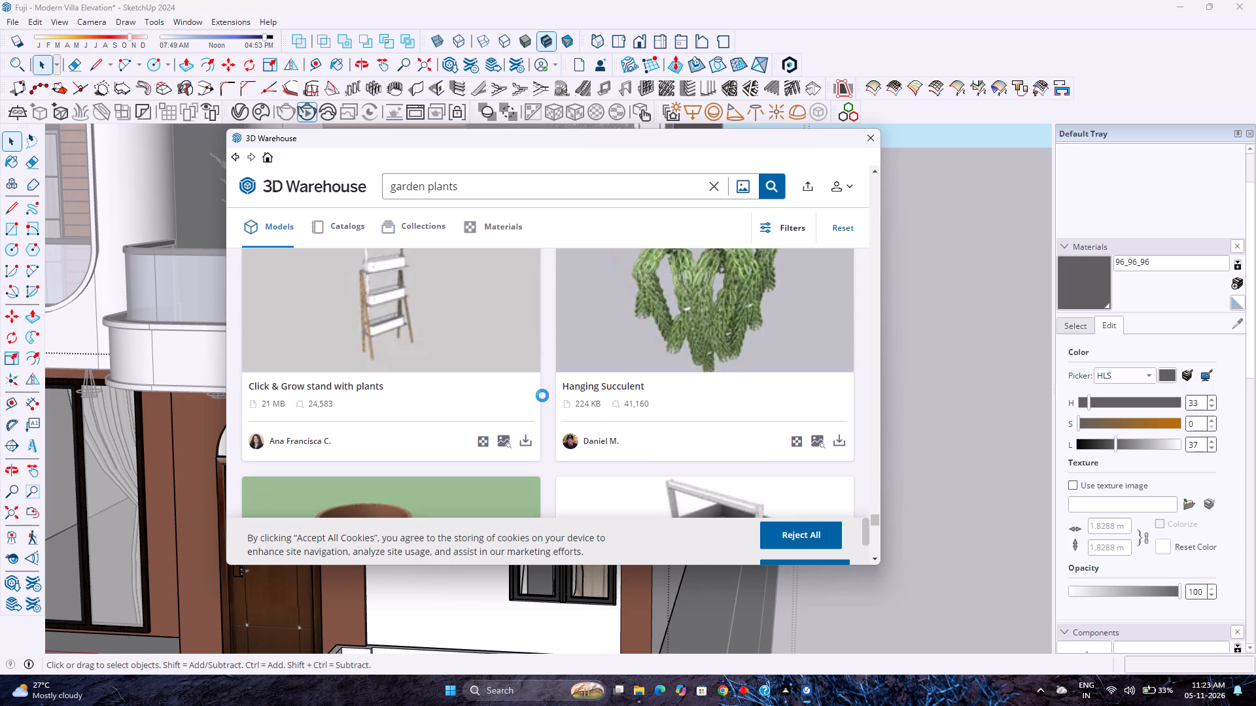
scroll(542, 395, "down", 5)
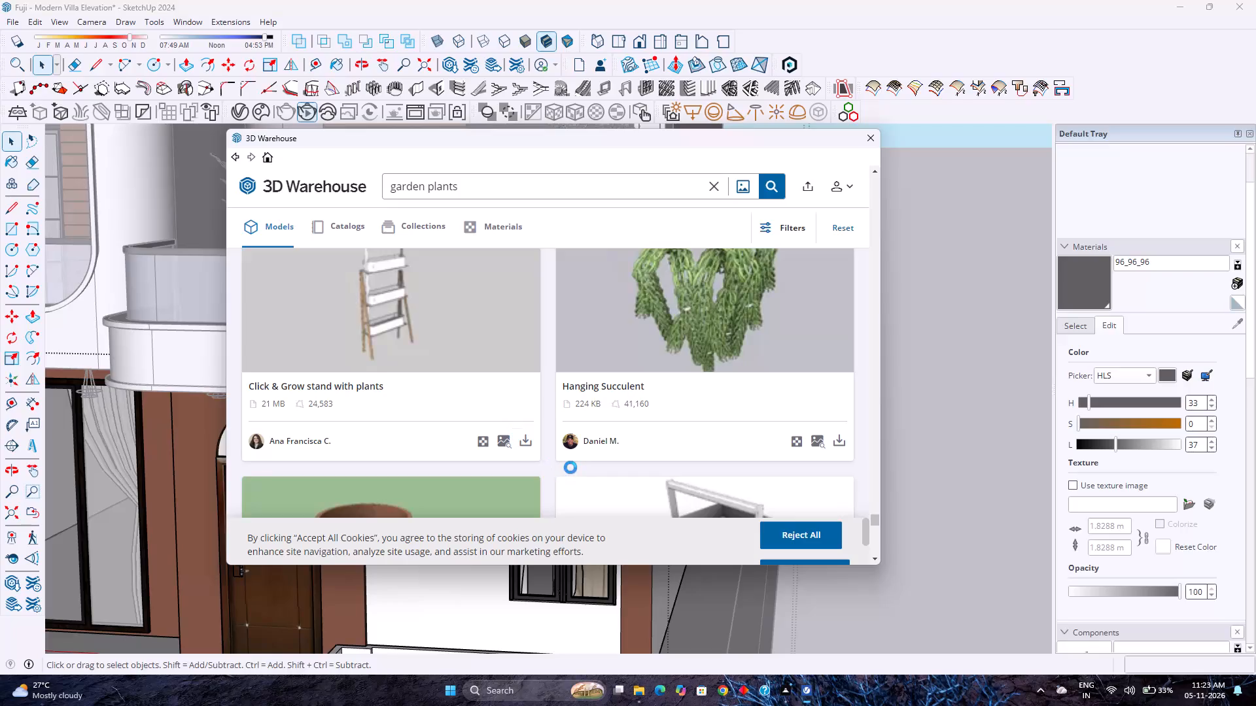
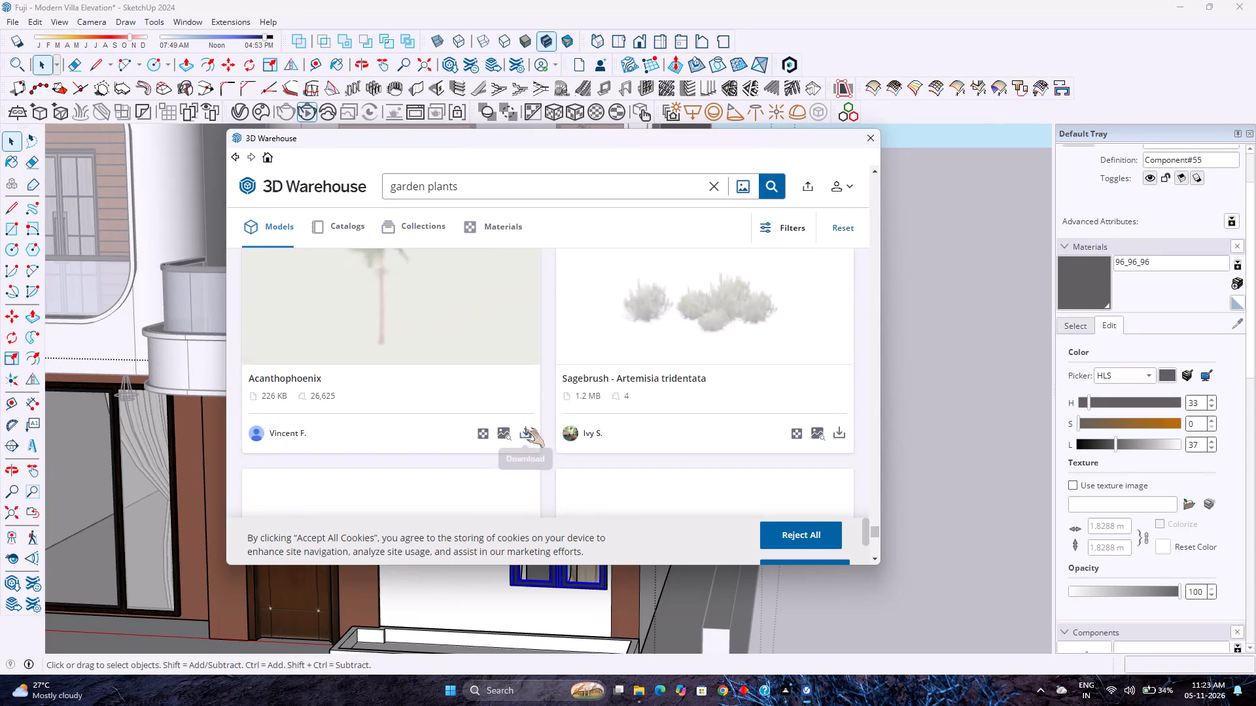
Look through the remaining loaded garden plants models, down to the end of the batch, for planting suited to the villa's front.
scroll(541, 425, "down", 1)
scroll(542, 425, "up", 5)
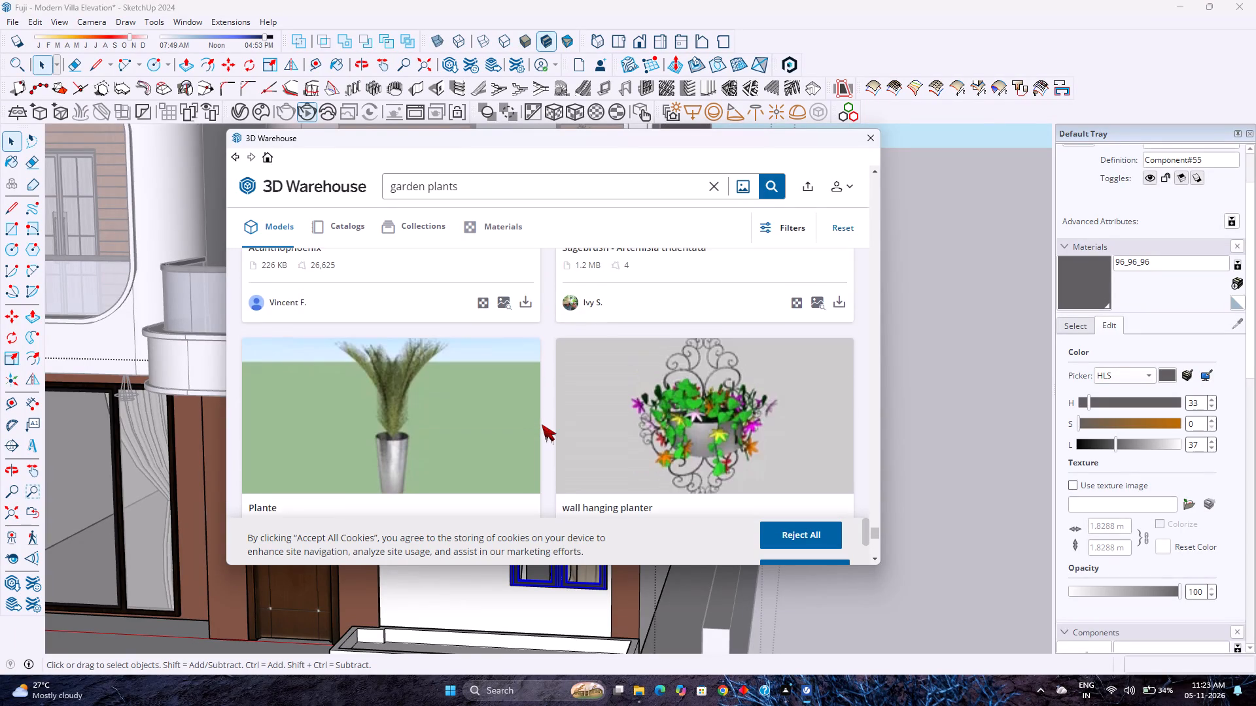
scroll(542, 426, "down", 14)
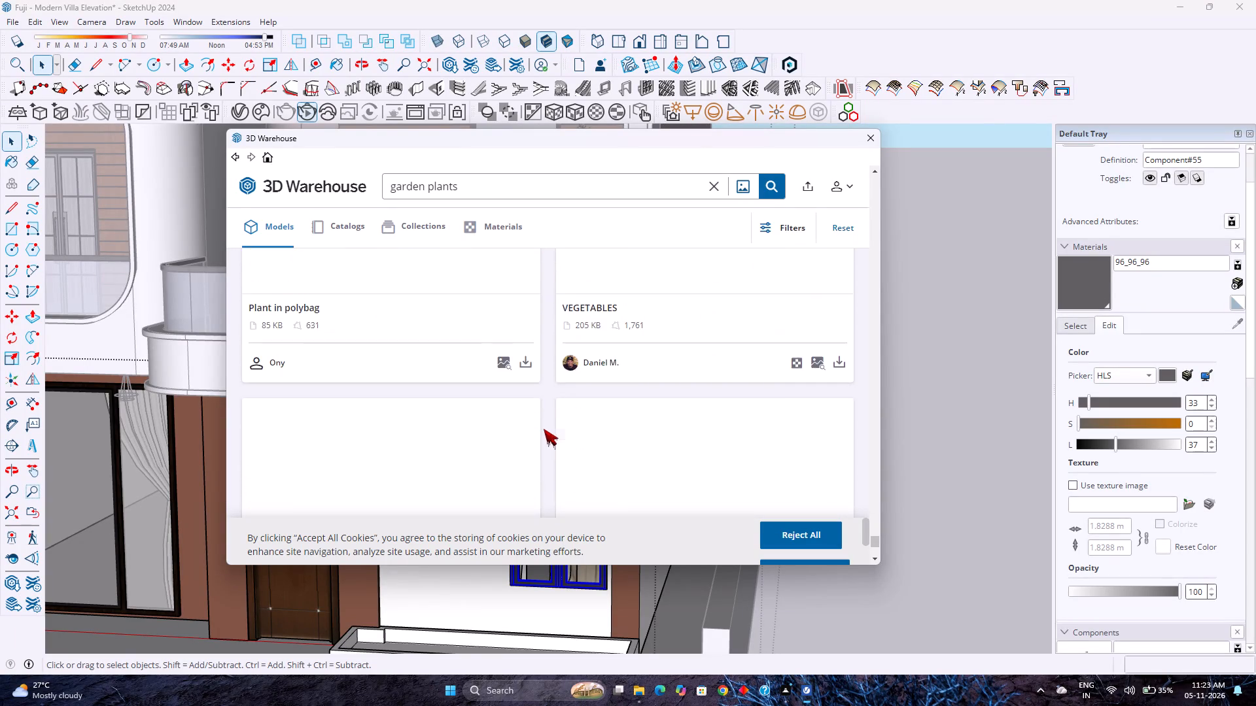
scroll(544, 429, "down", 14)
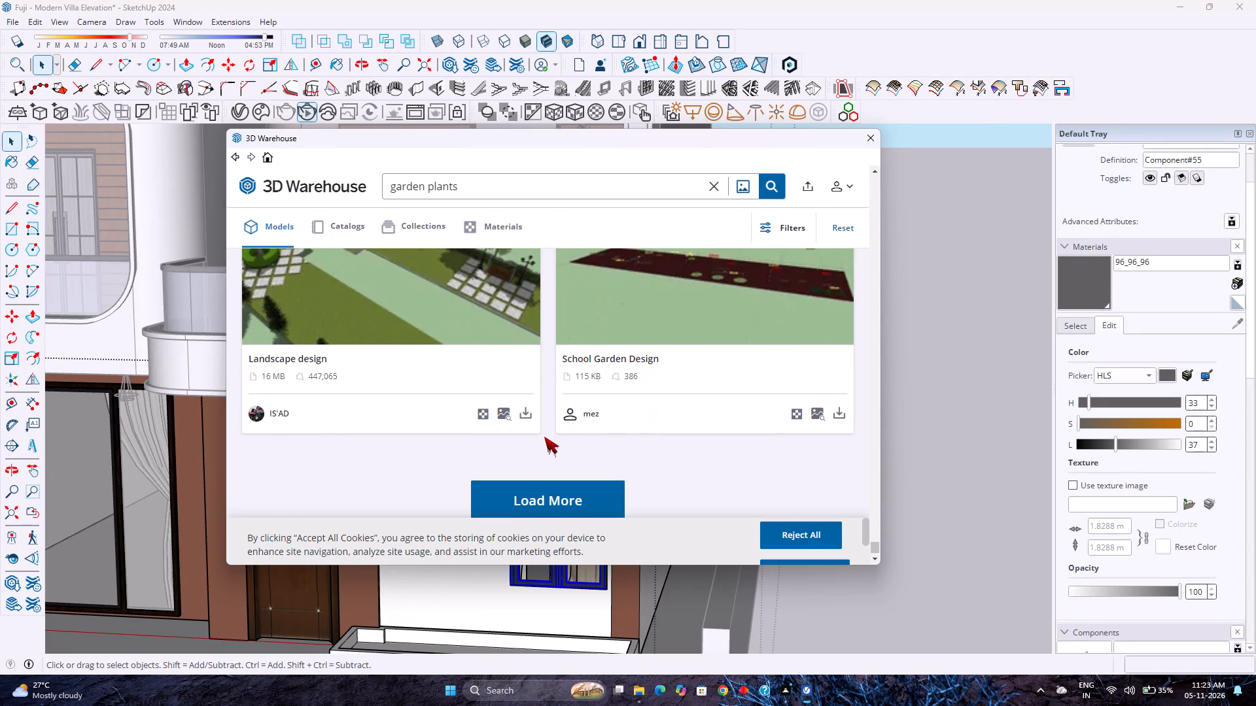
Load a further batch of garden plants models and examine its first flowers, low shrubs, ferns and potted plants.
left_click(558, 497)
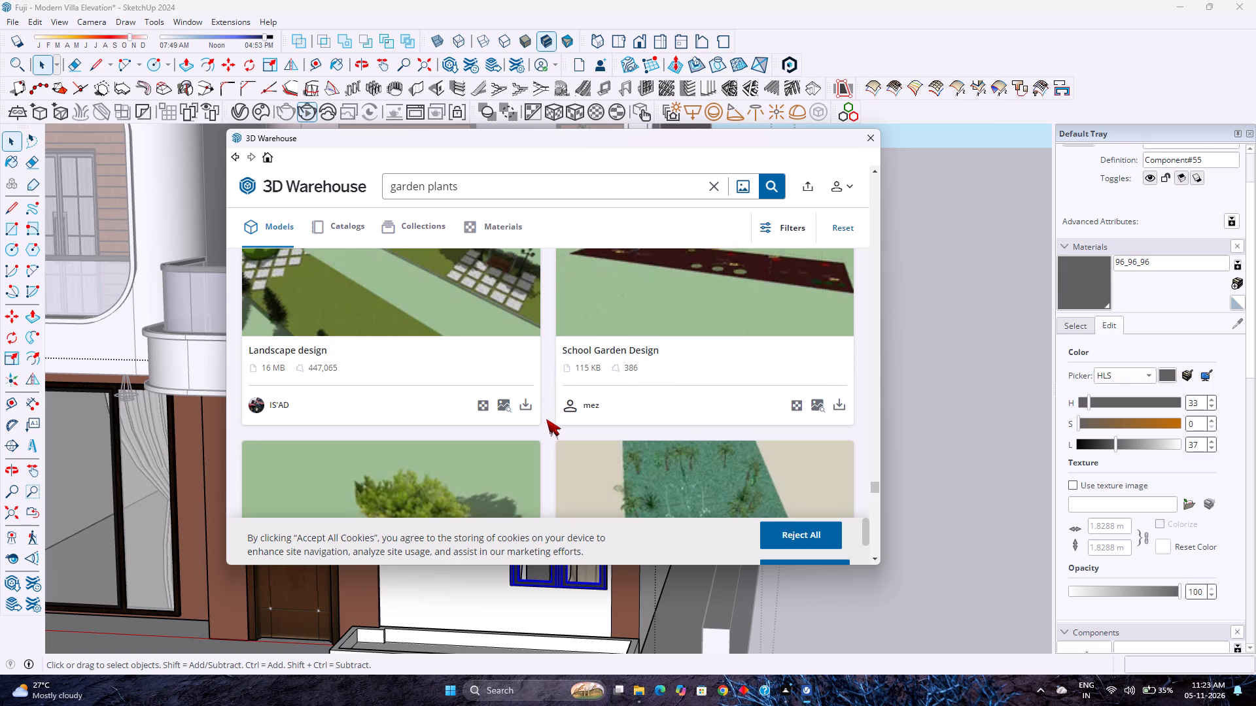
scroll(546, 419, "down", 6)
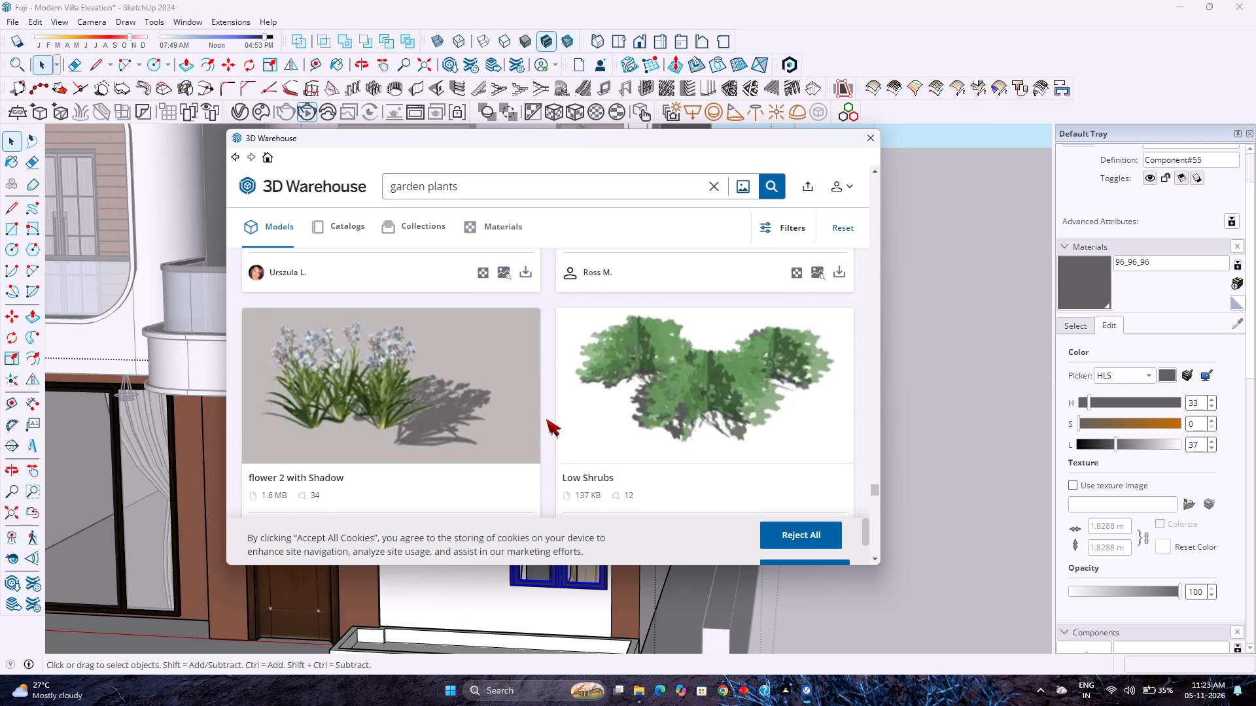
scroll(546, 419, "down", 4)
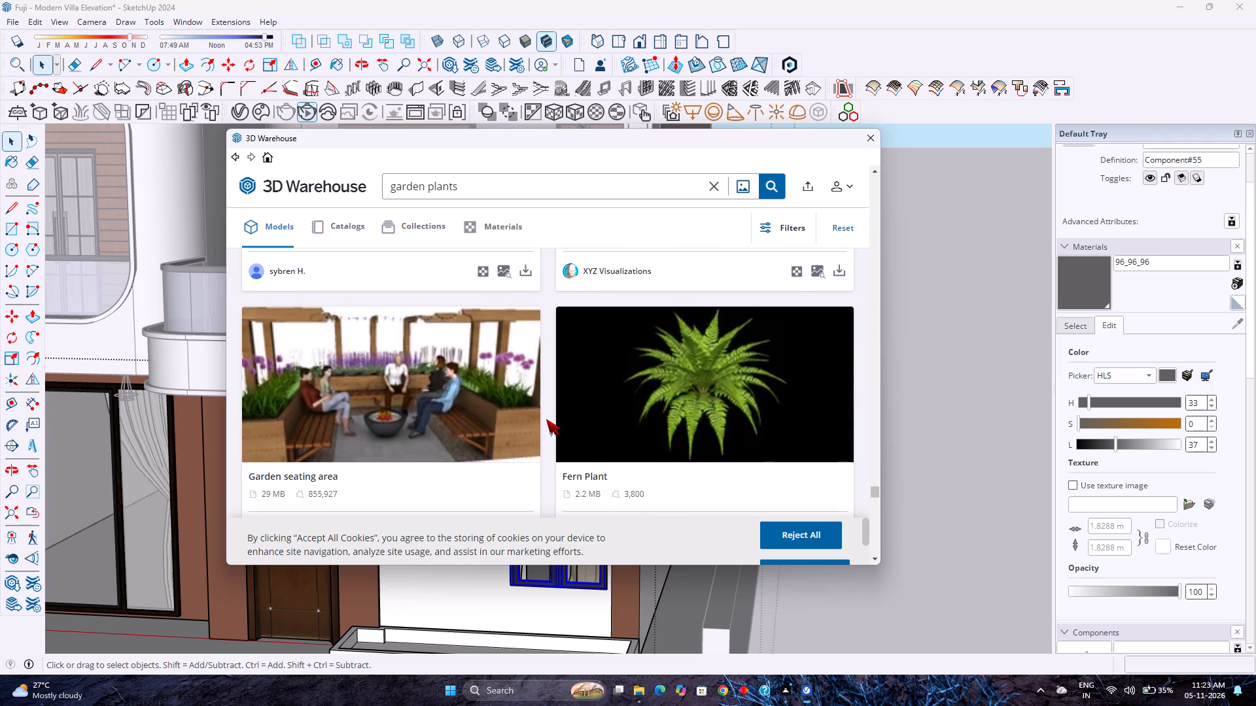
scroll(546, 419, "up", 4)
scroll(546, 419, "down", 14)
scroll(544, 431, "up", 1)
scroll(544, 431, "down", 1)
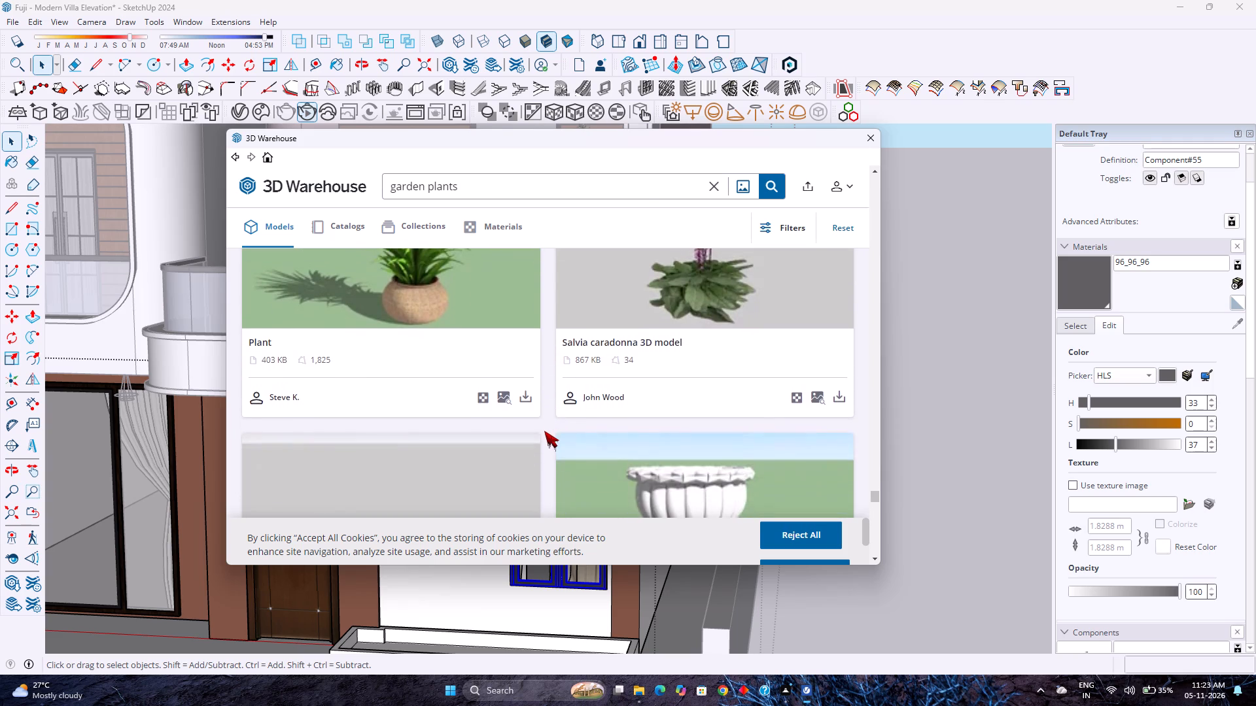
Continue through the new garden plants batch, examining planters, shrubs, garden layouts and planting beds for the villa's ground-floor front.
scroll(544, 431, "up", 1)
scroll(544, 431, "down", 18)
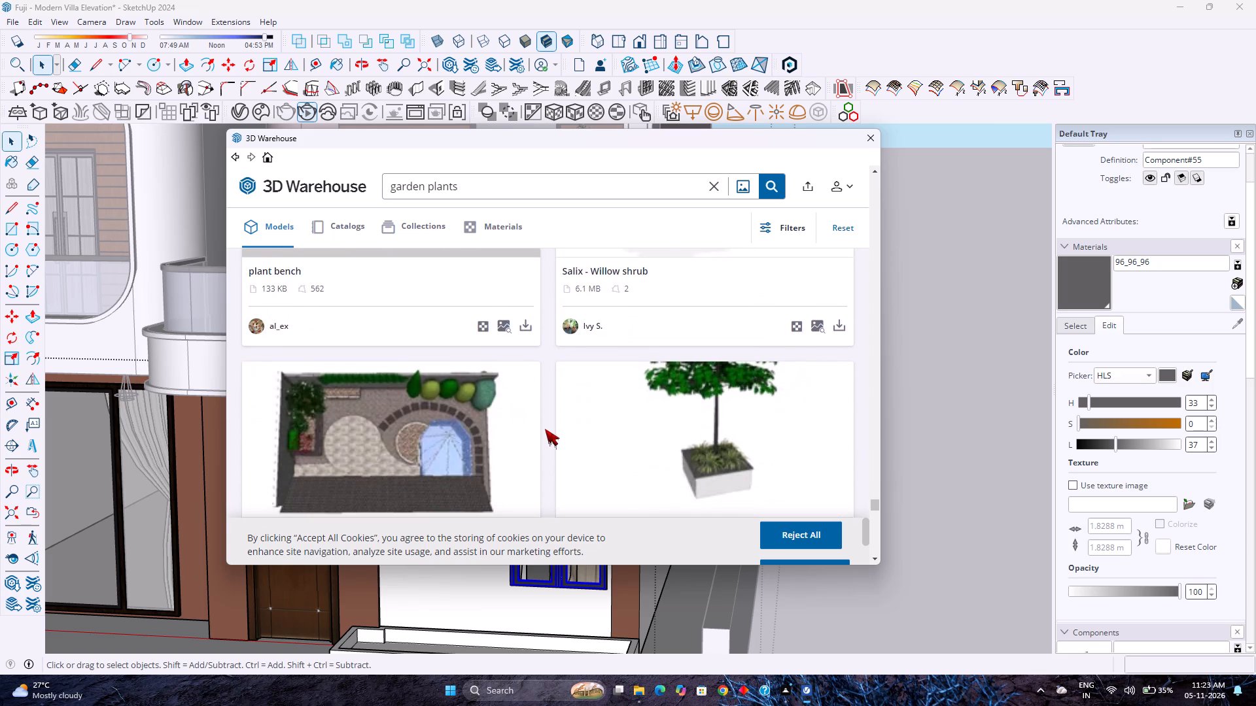
scroll(545, 429, "down", 11)
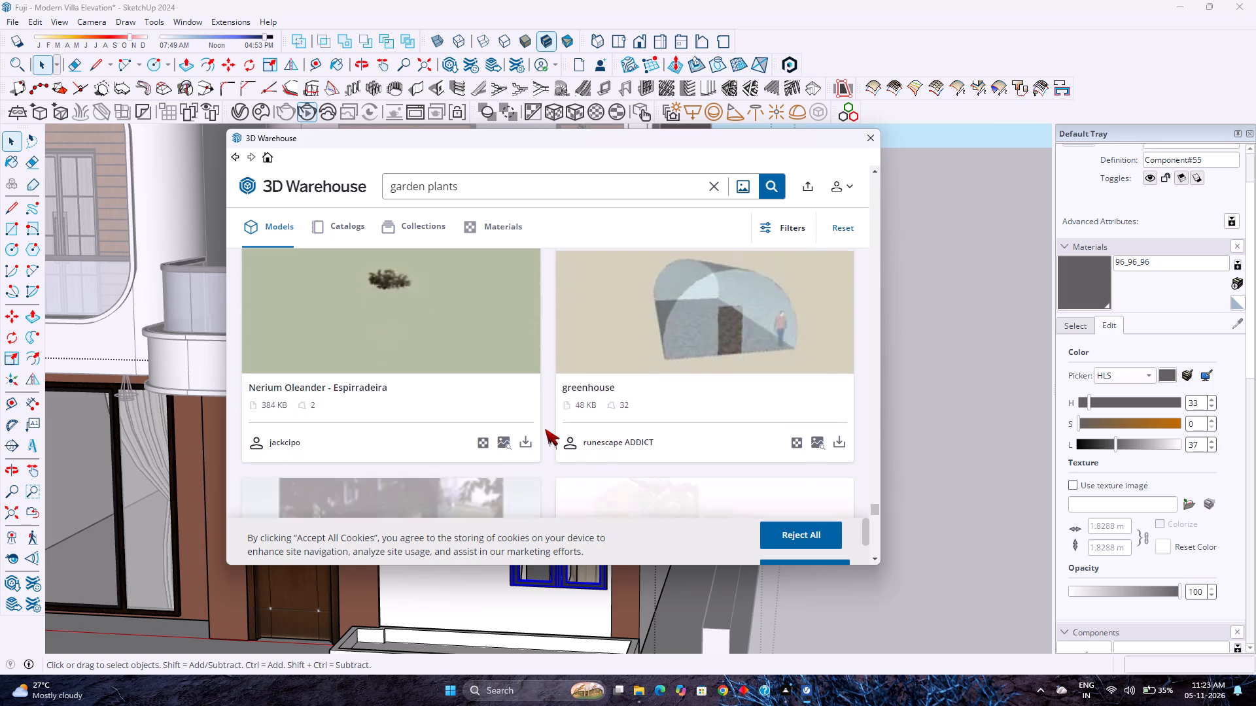
scroll(545, 429, "down", 10)
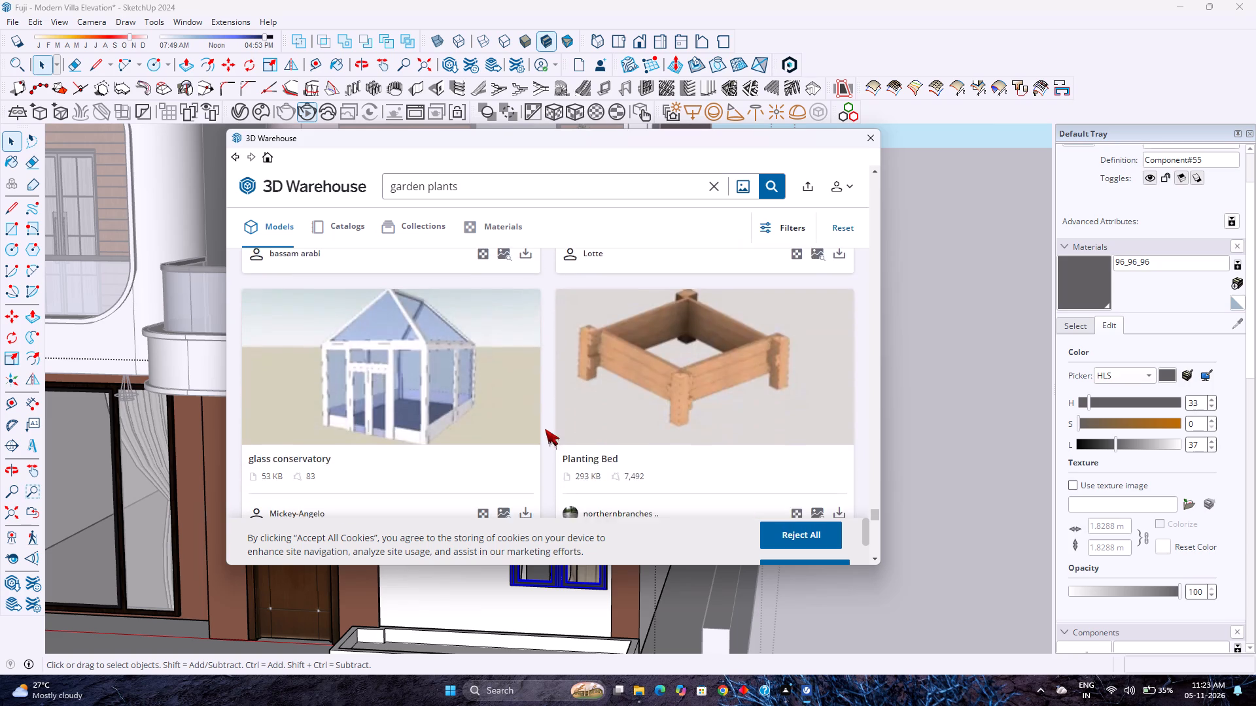
Look through the following garden plants models, examining flowers, plant stands and flower pots for the villa's front.
scroll(545, 429, "down", 14)
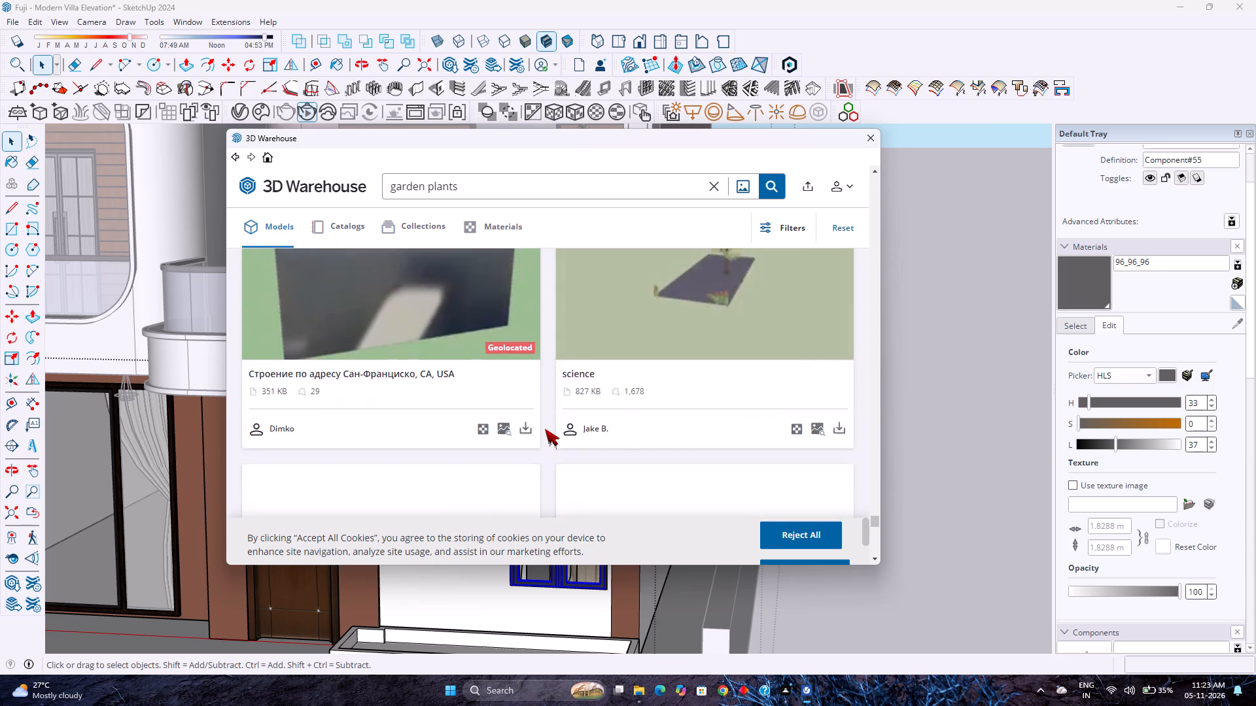
scroll(545, 429, "down", 7)
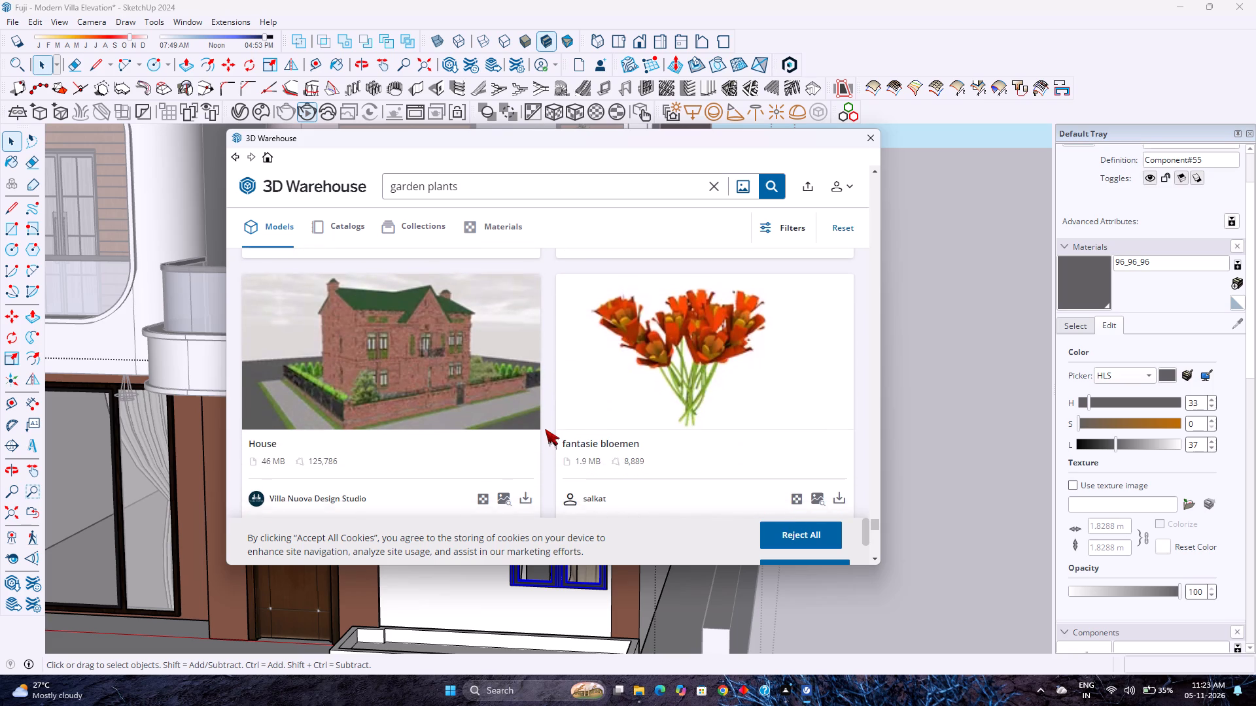
scroll(545, 429, "down", 8)
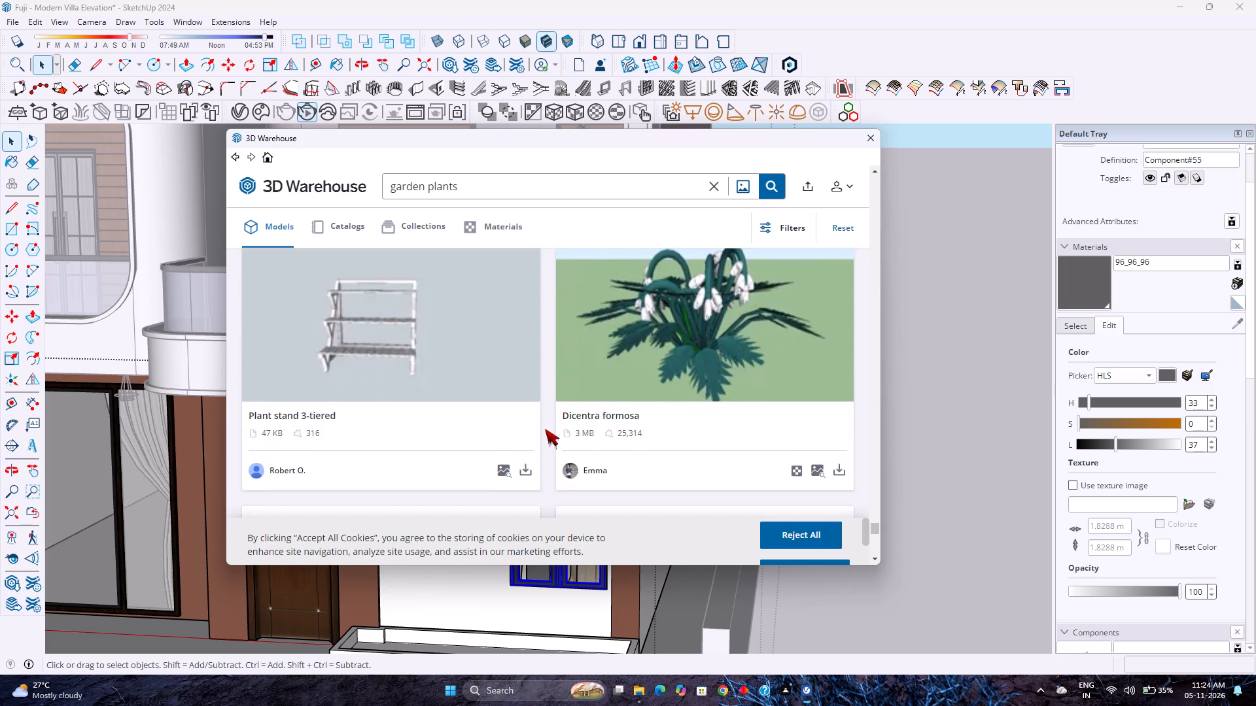
scroll(546, 428, "down", 8)
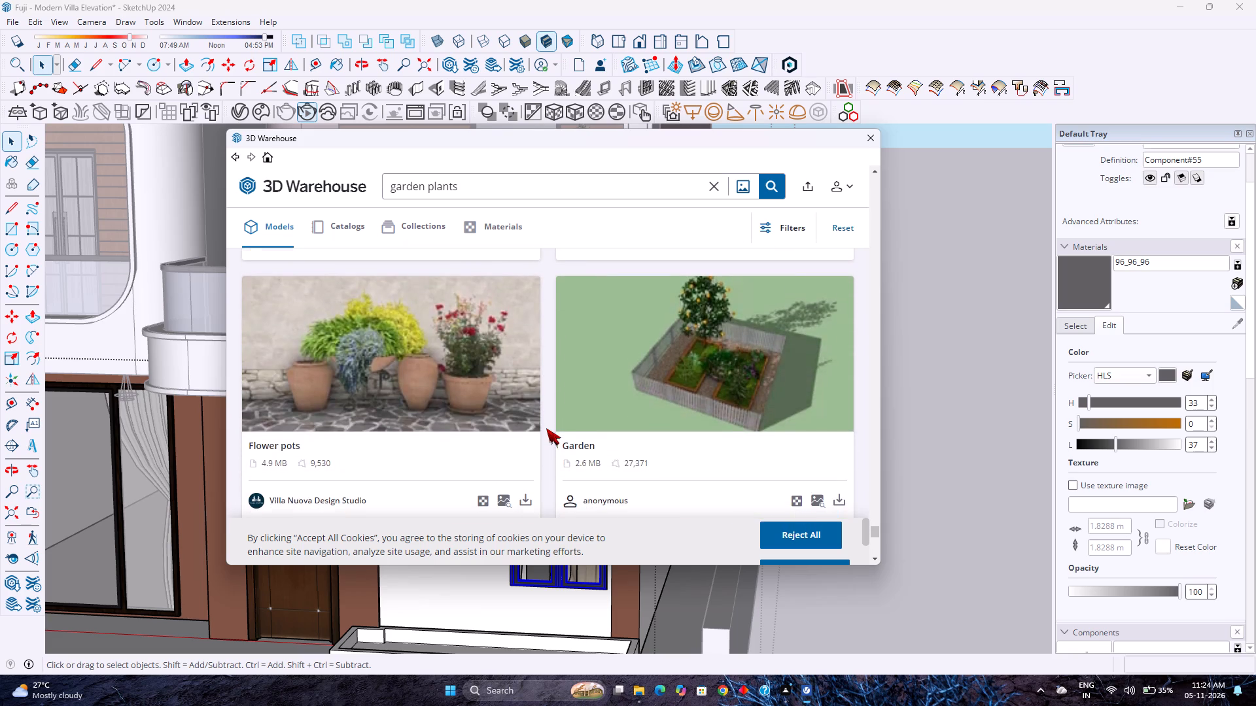
Examine the raised beds, lavender, flowering plants and small garden compositions towards the end of the garden plants batch.
scroll(546, 428, "down", 5)
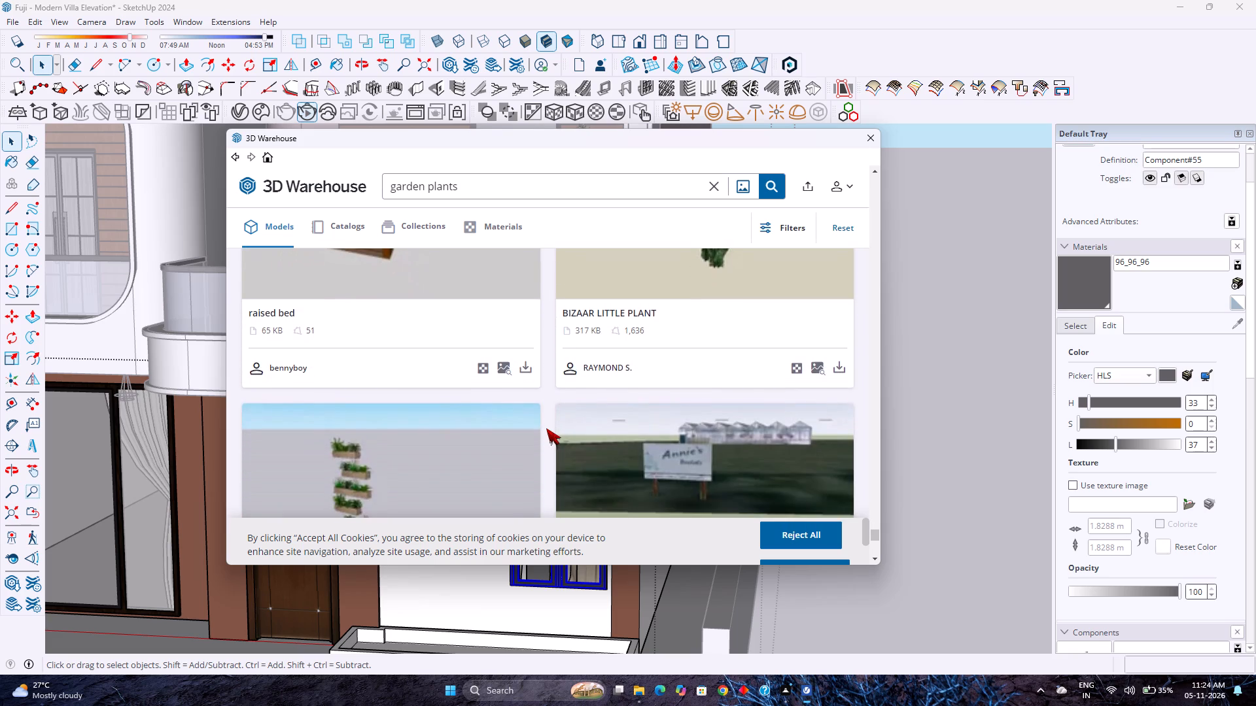
scroll(546, 428, "down", 6)
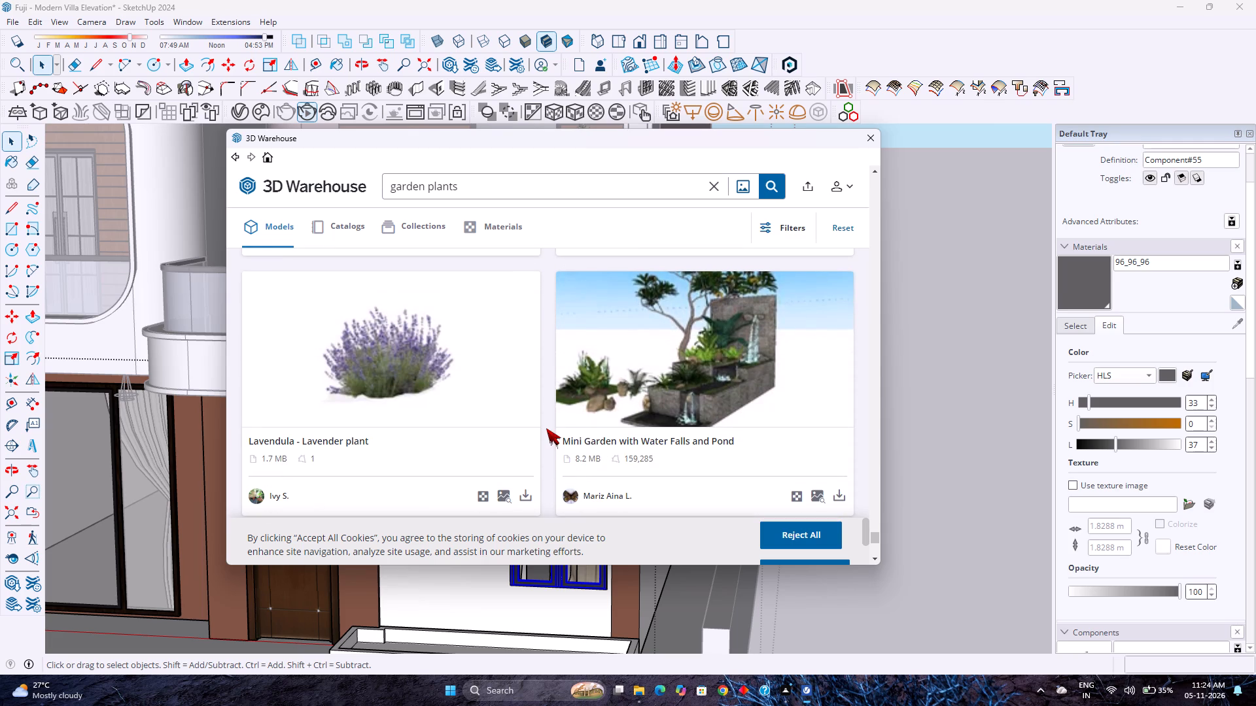
scroll(546, 428, "down", 2)
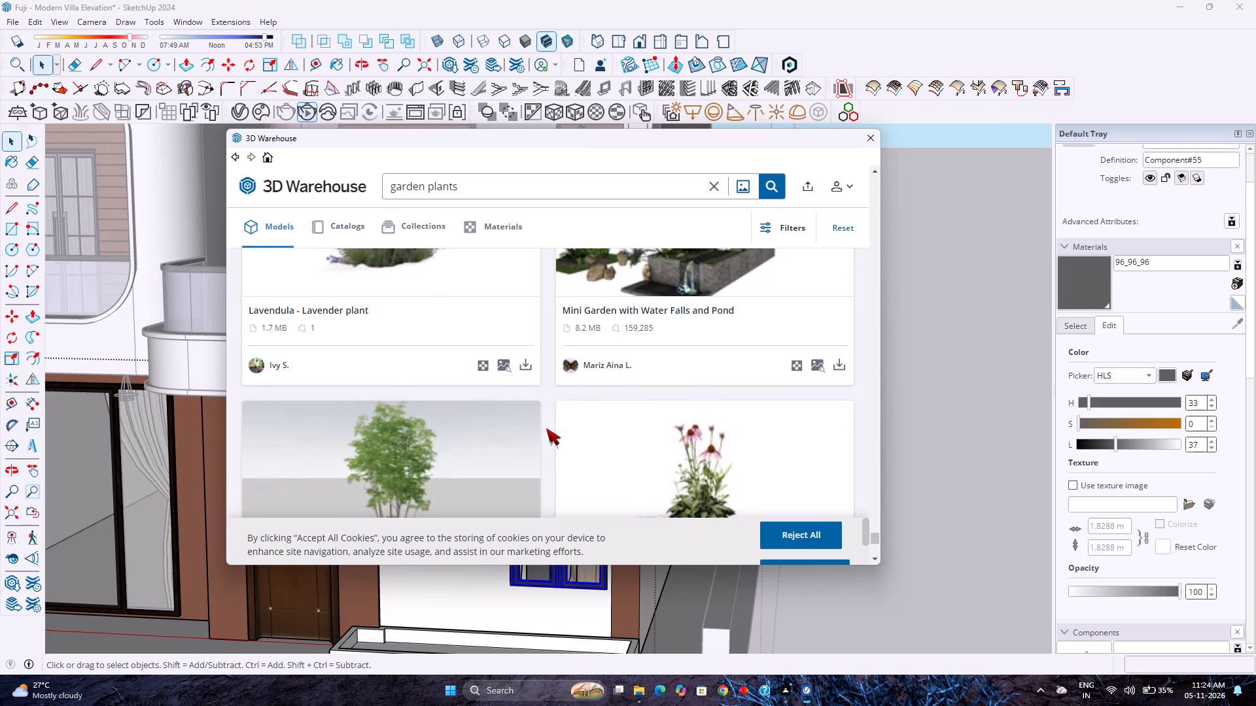
scroll(546, 428, "down", 10)
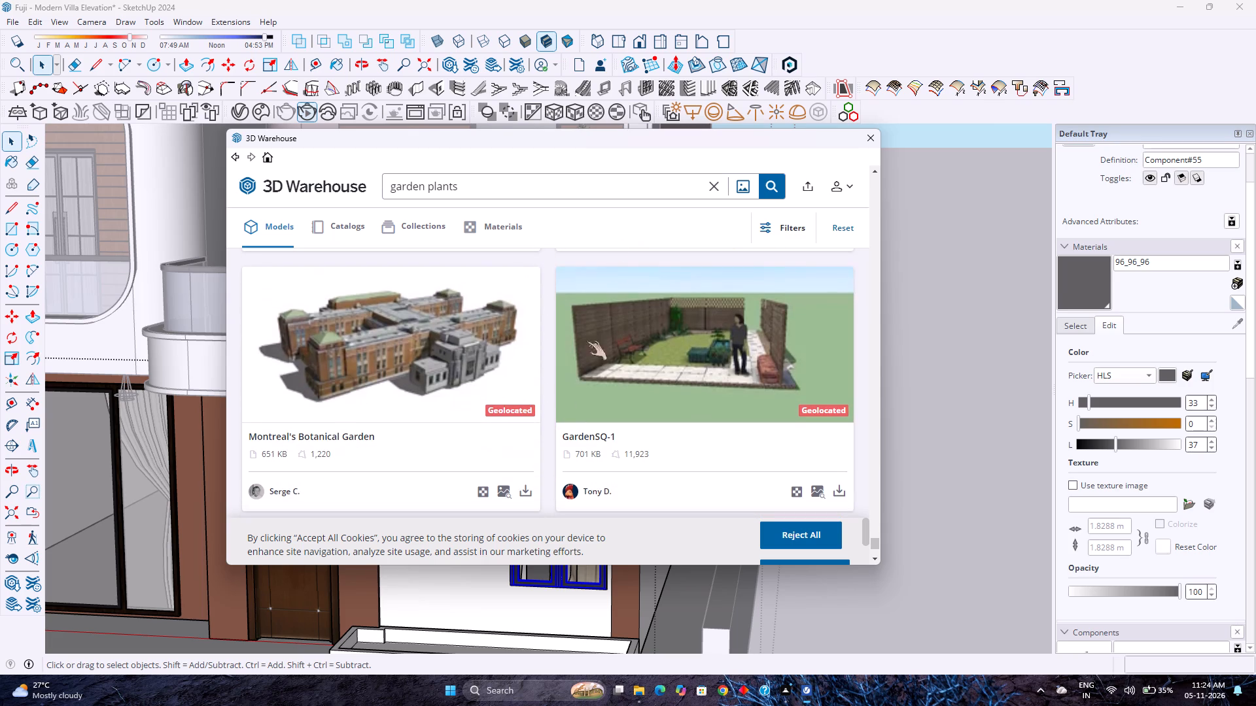
Search the model library for "garden plants stone".
left_click(490, 193)
key("space")
key("s")
key("t")
key("o")
key("n")
type("ef")
key("BackSpace")
key("Return")
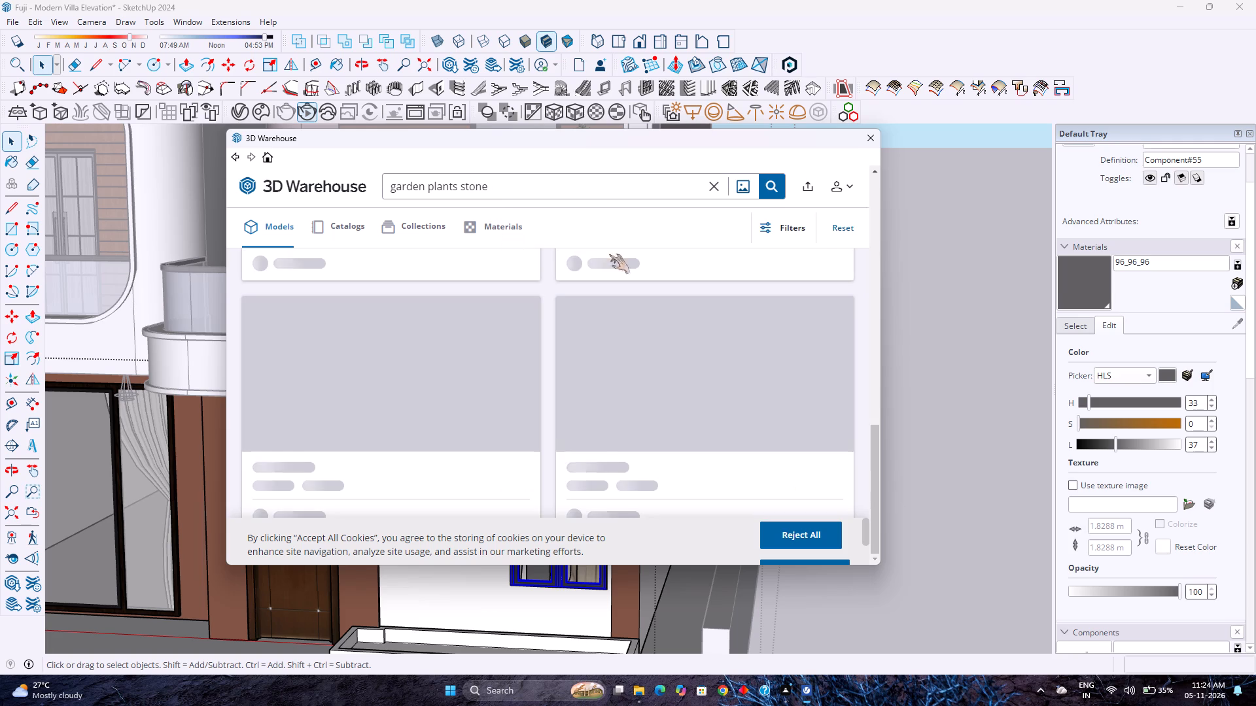
Look through the garden plants stone models from the beginning, examining fountains, bird baths and stone gardens for the villa's front.
left_click_drag(874, 453, 862, 284)
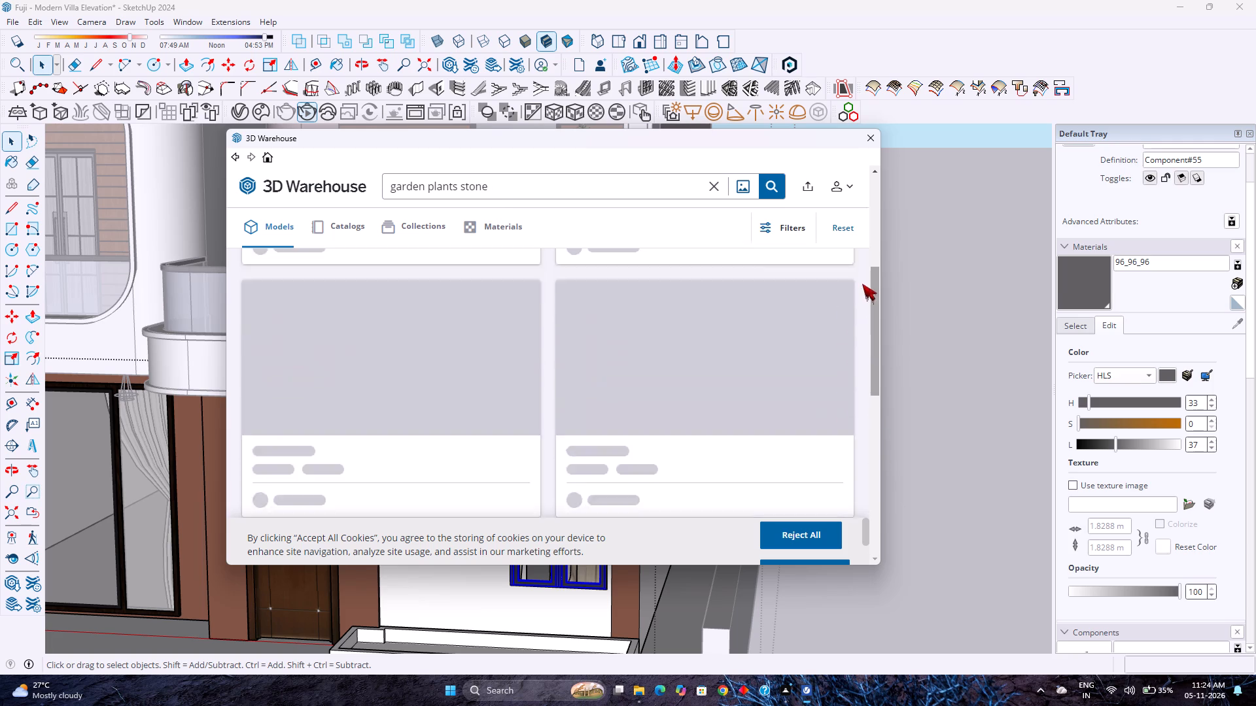
left_click_drag(862, 284, 868, 182)
scroll(644, 336, "up", 9)
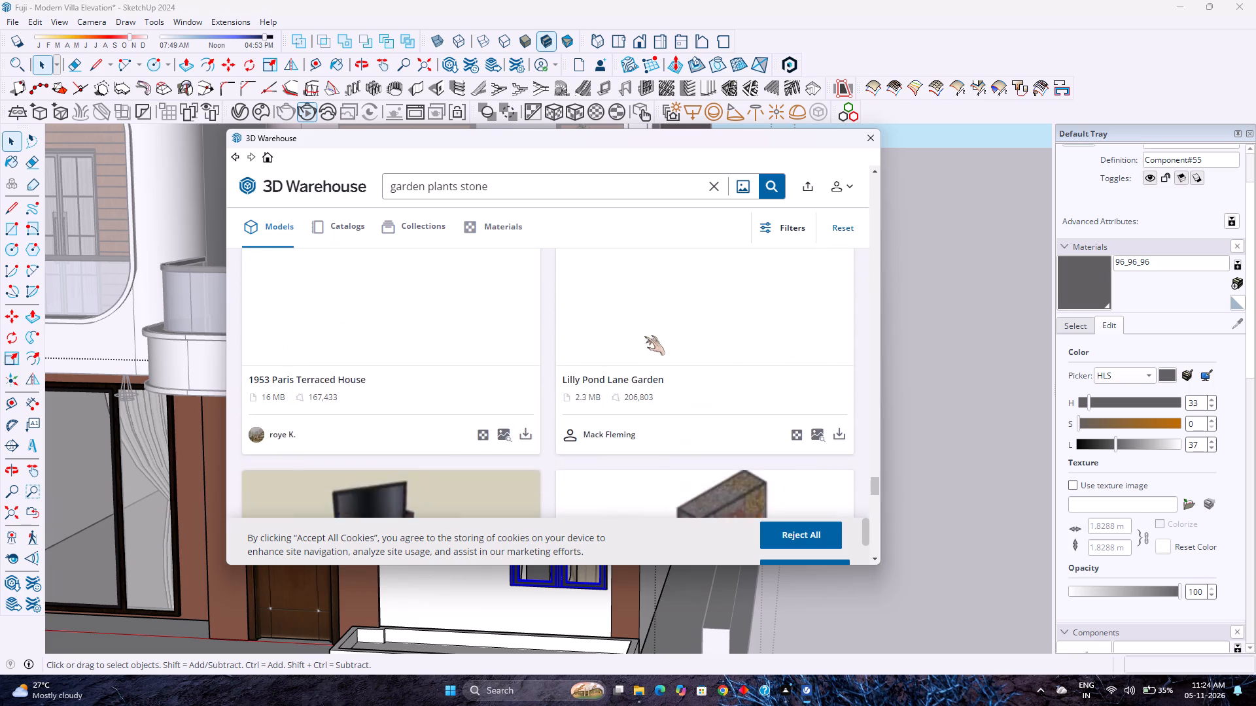
left_click_drag(874, 484, 893, 227)
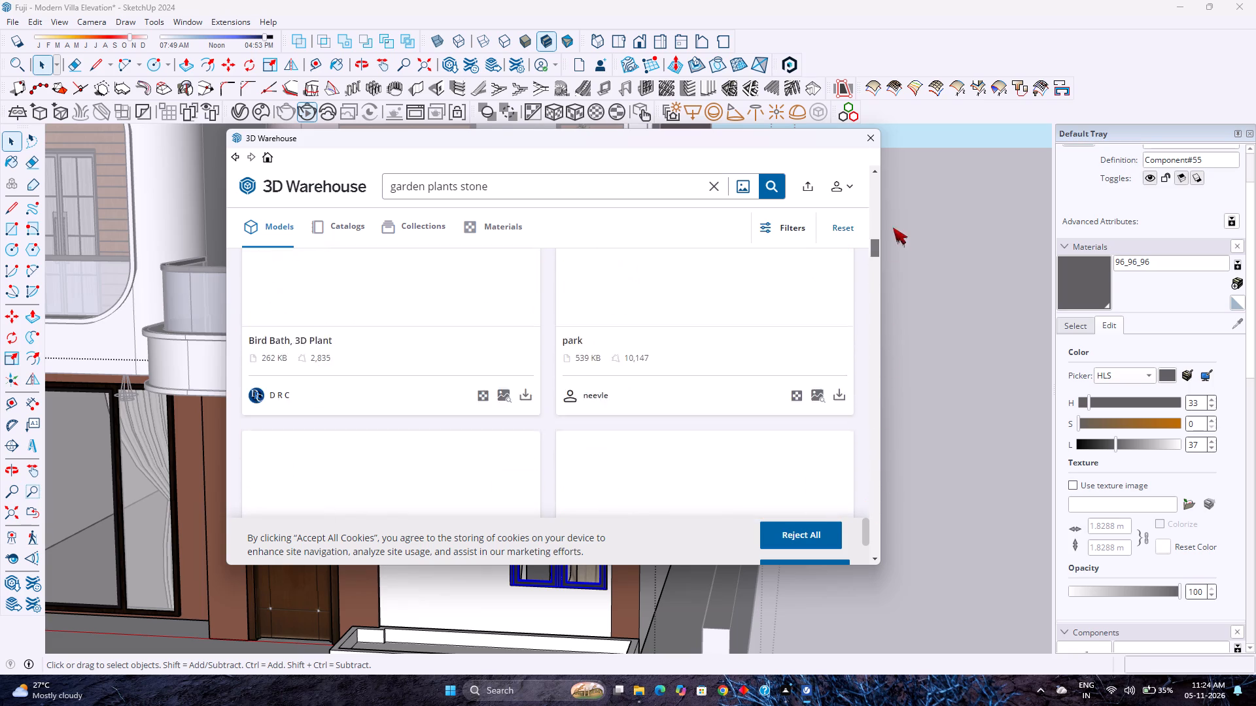
left_click_drag(893, 227, 873, 120)
scroll(531, 439, "down", 4)
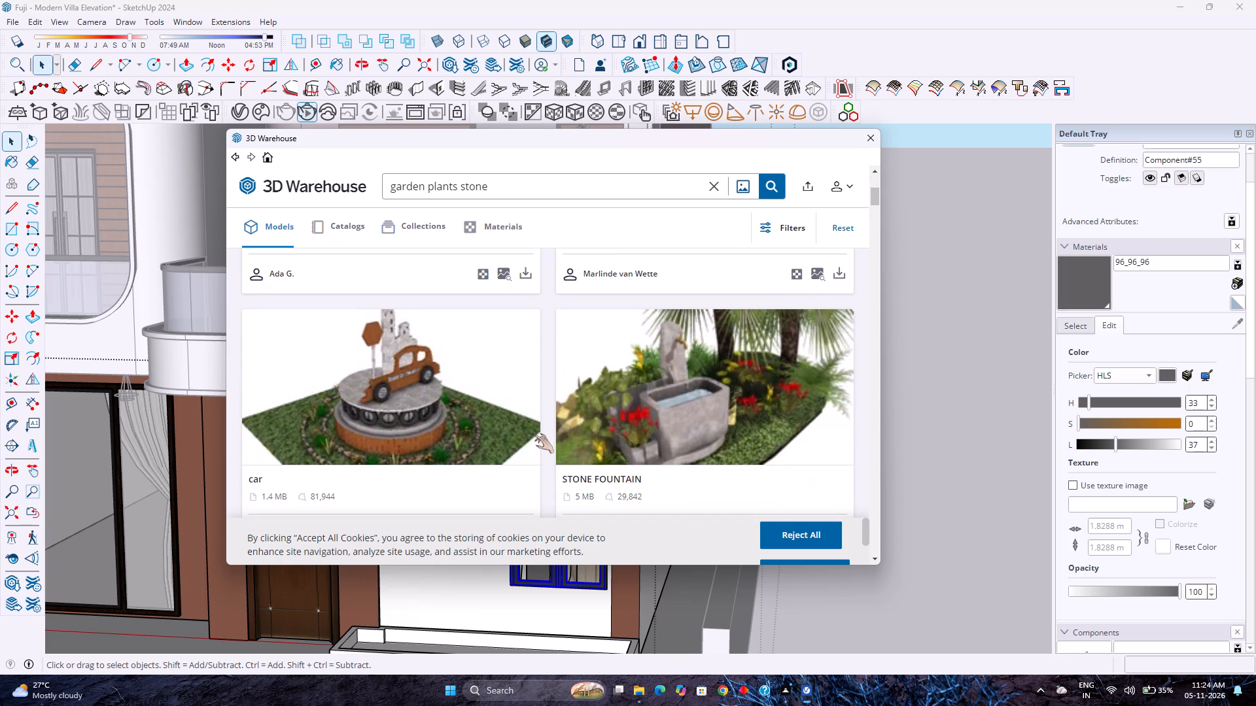
scroll(533, 434, "down", 15)
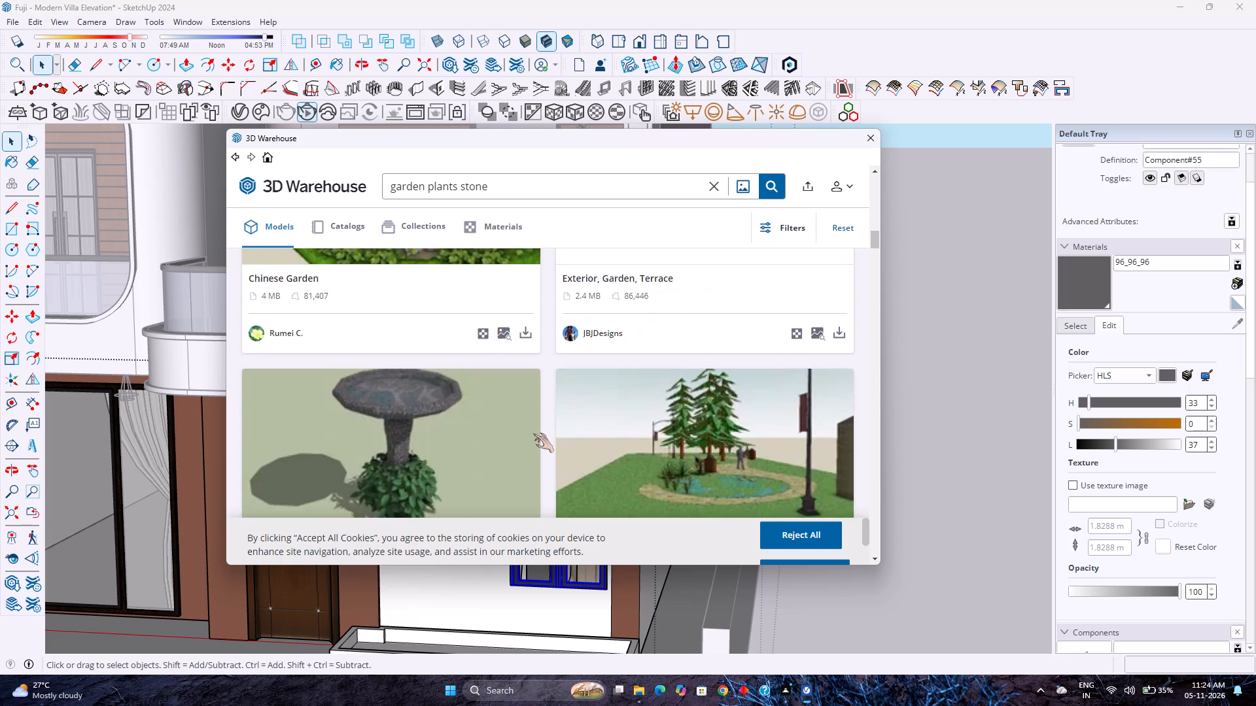
scroll(533, 433, "down", 4)
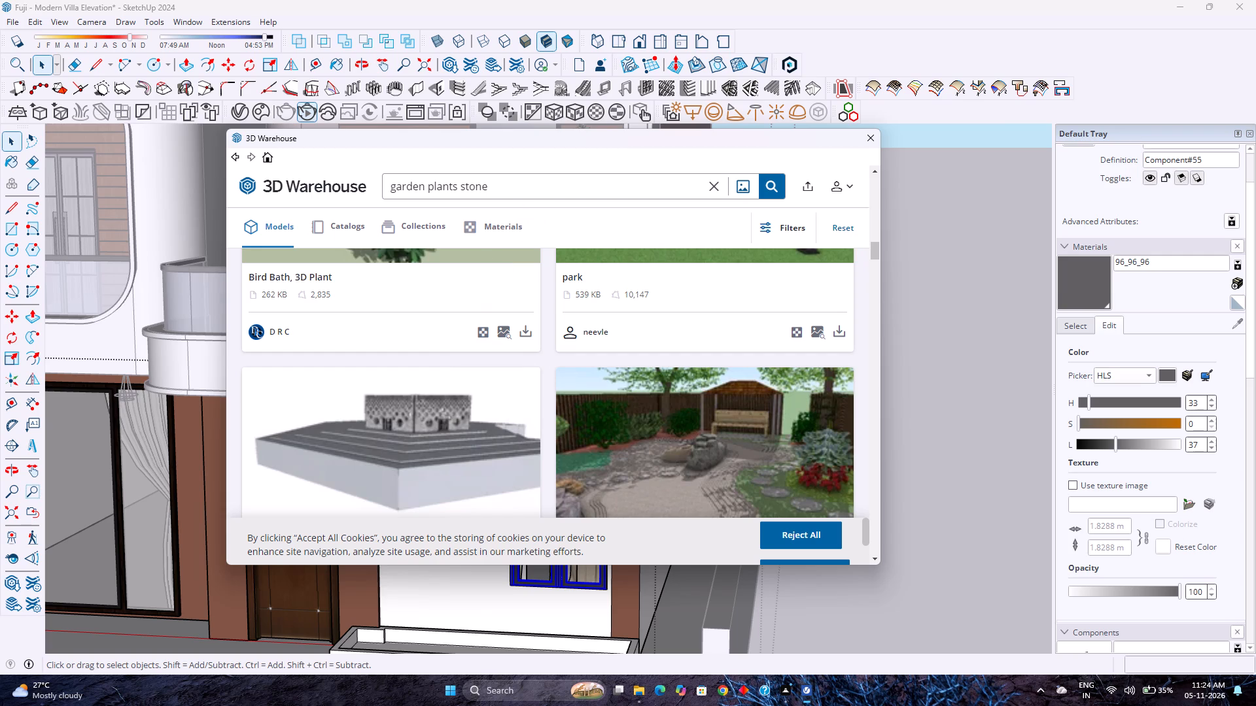
Refine the model search to "garden plants stones" and go to the beginning of its models.
left_click(527, 187)
key("s")
key("Return")
scroll(548, 354, "up", 7)
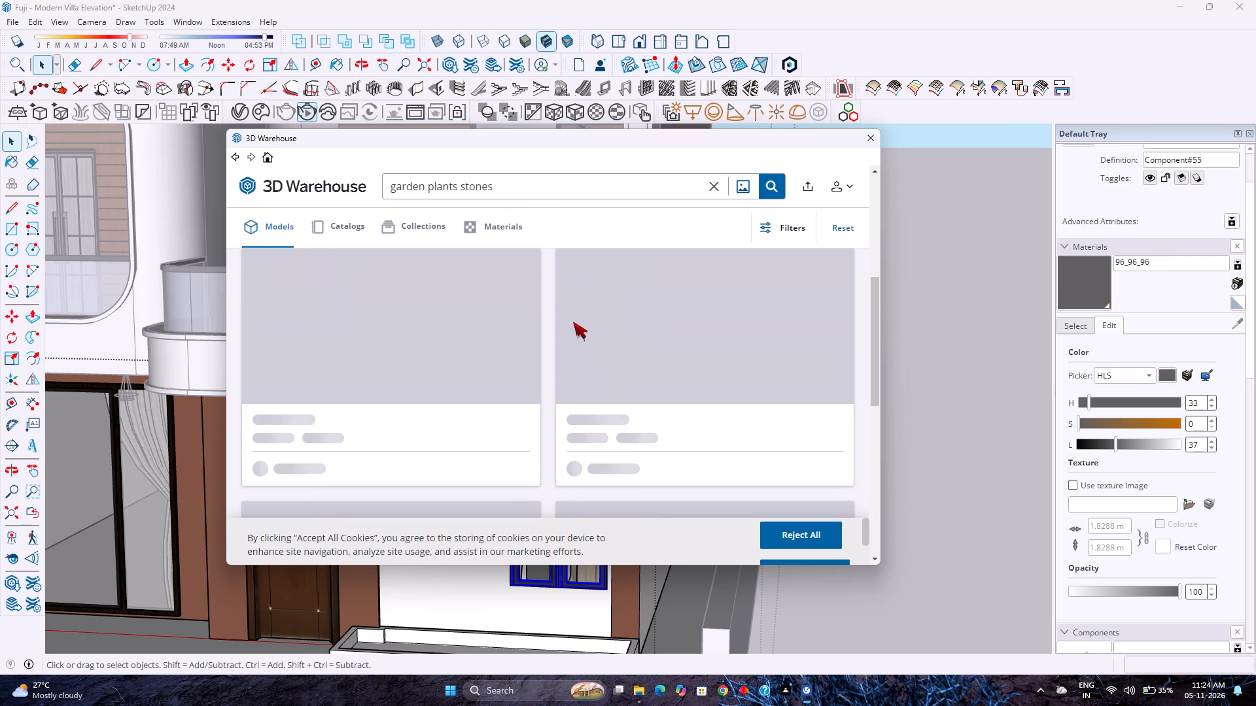
scroll(612, 335, "up", 11)
scroll(702, 358, "up", 4)
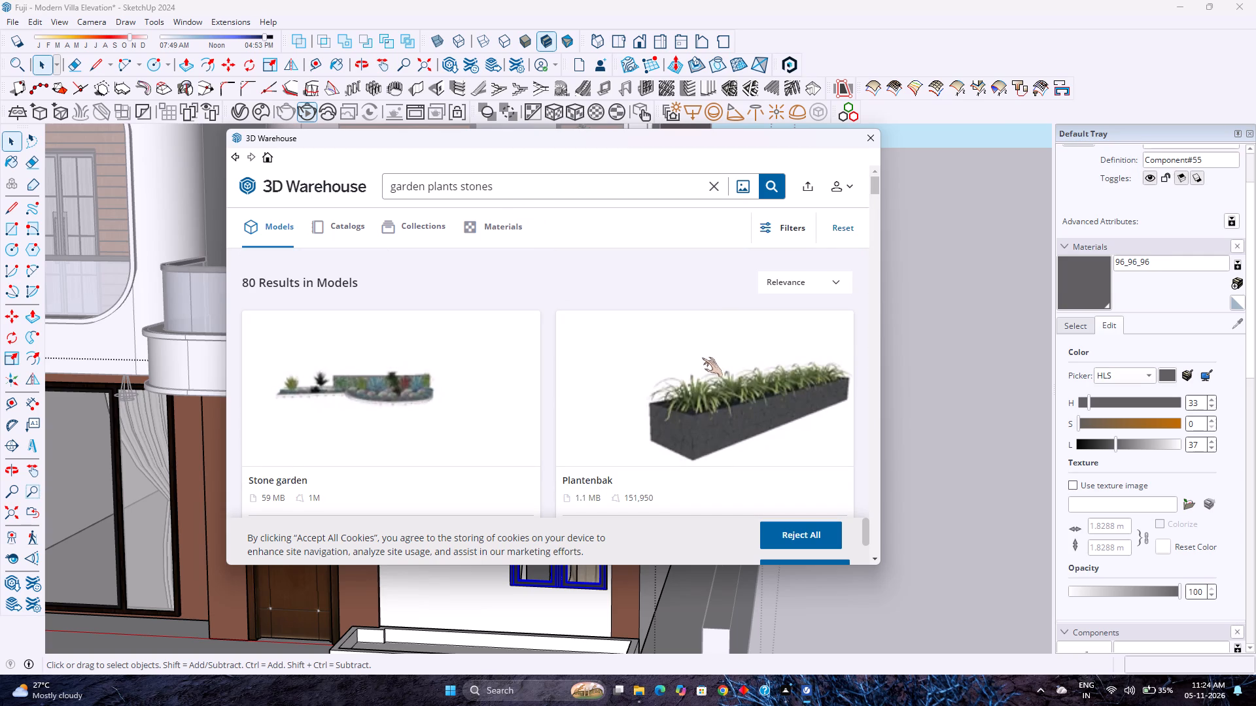
Look through the first garden plants stones models, examining the stone gardens, planters, fountains and zen garden for the villa's front.
scroll(702, 358, "down", 15)
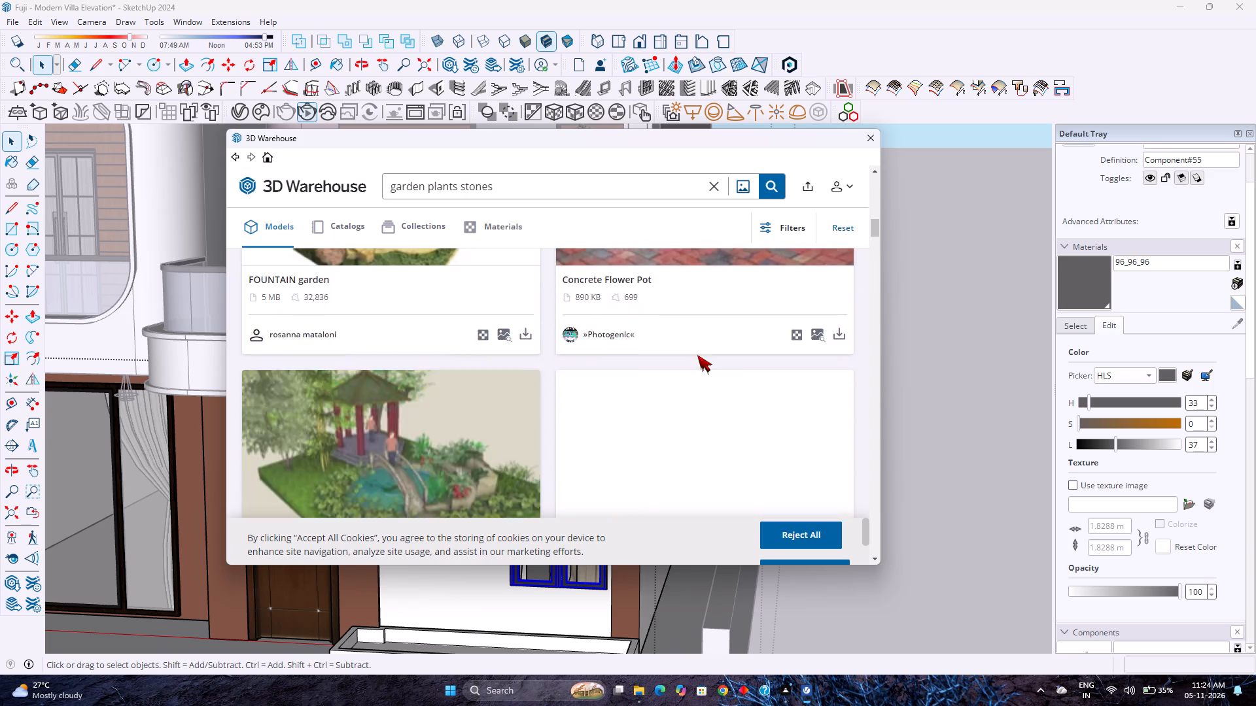
scroll(697, 355, "down", 9)
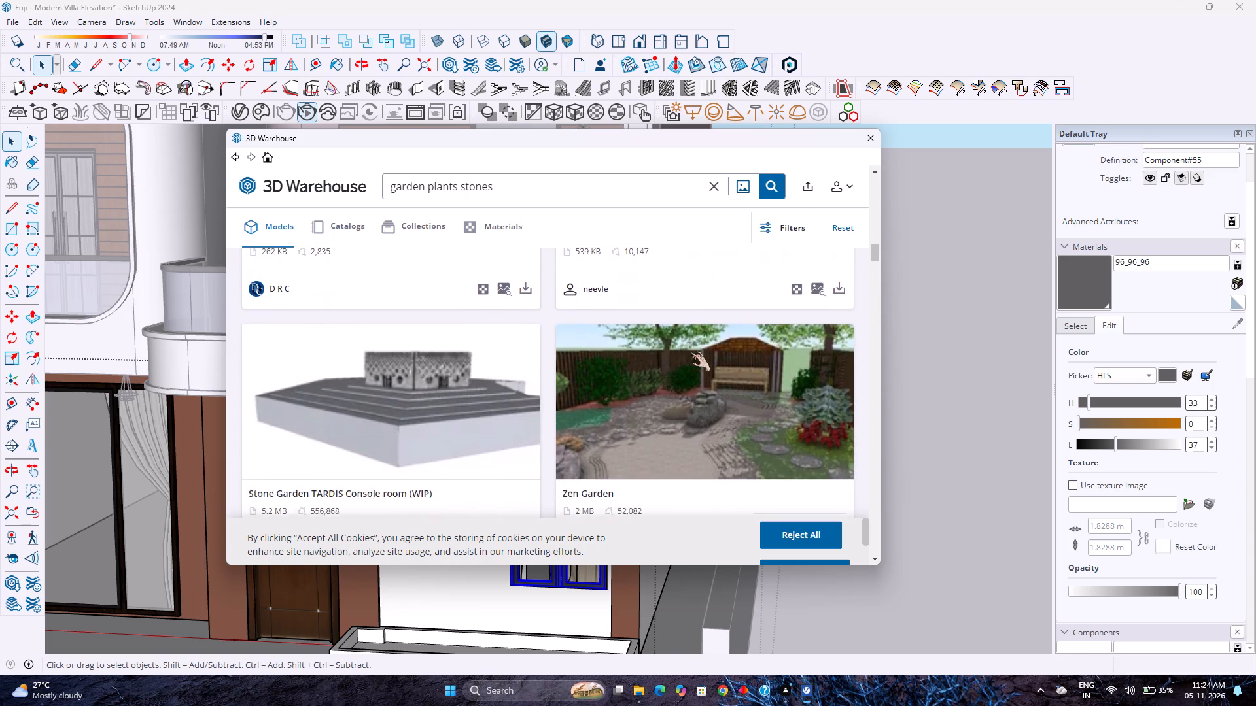
scroll(689, 352, "down", 12)
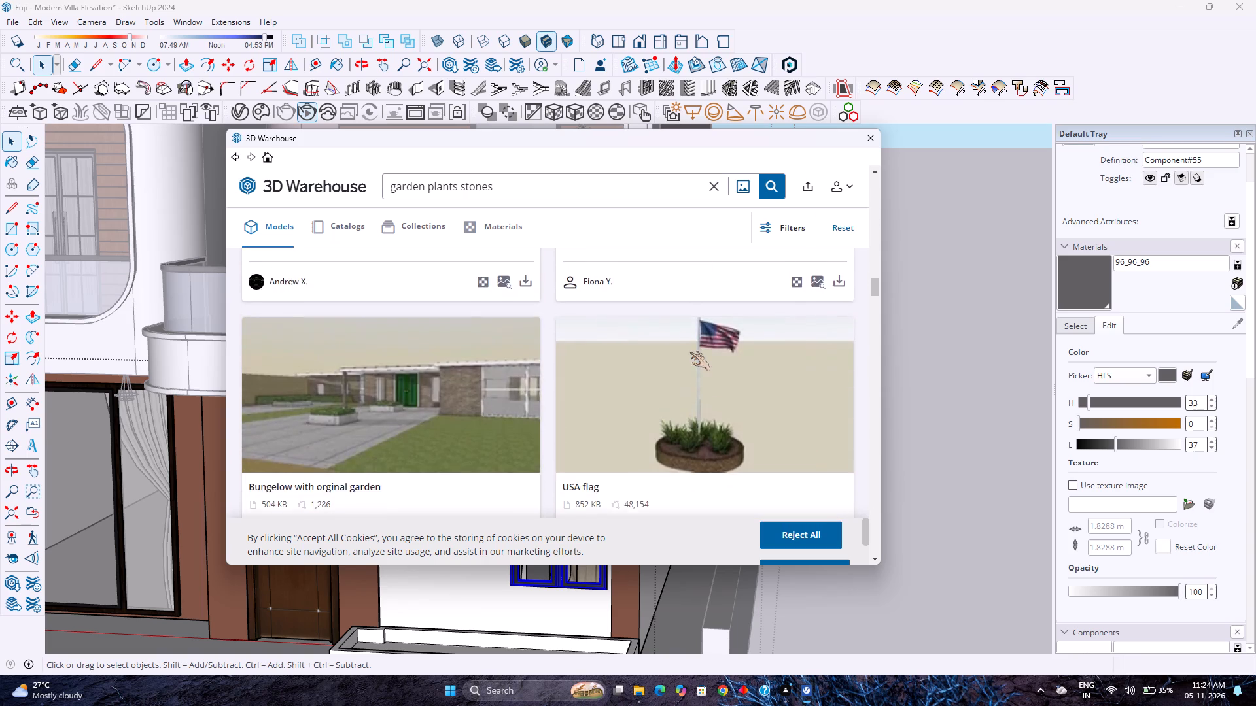
Examine the stone troughs, planters, stepping stones and raised gardens further along the garden plants stones models.
scroll(689, 352, "down", 13)
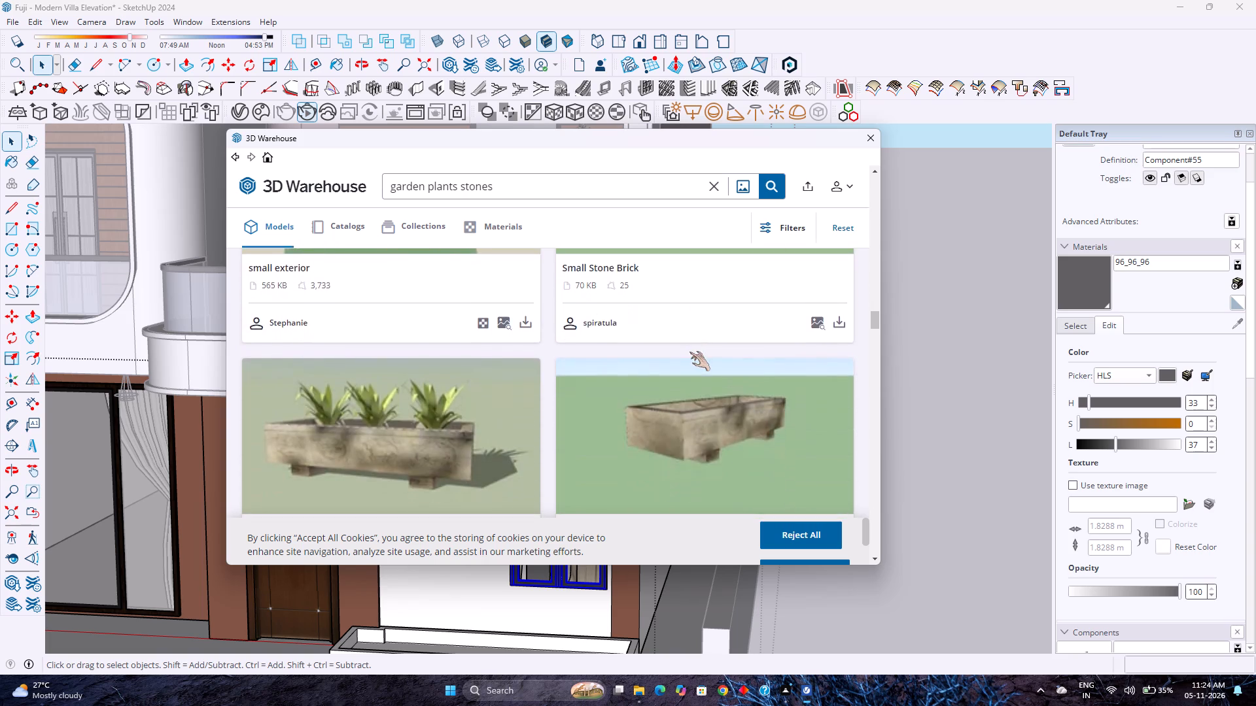
scroll(689, 352, "down", 12)
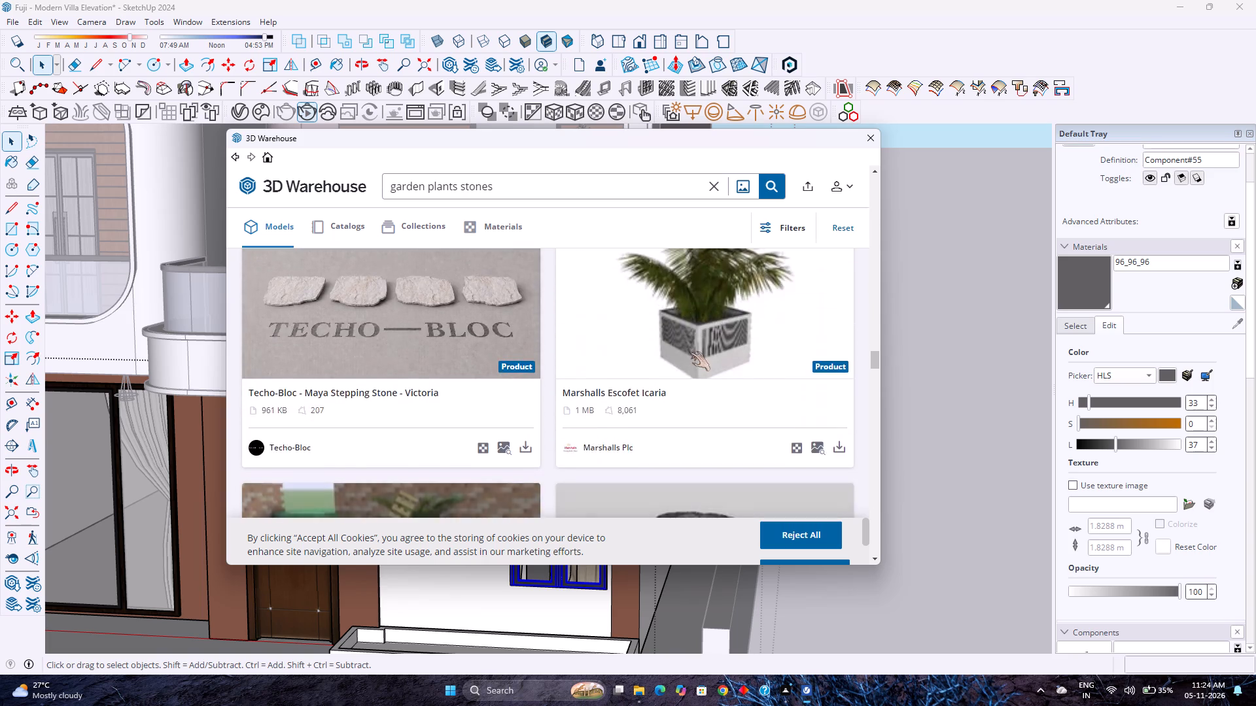
scroll(689, 352, "down", 9)
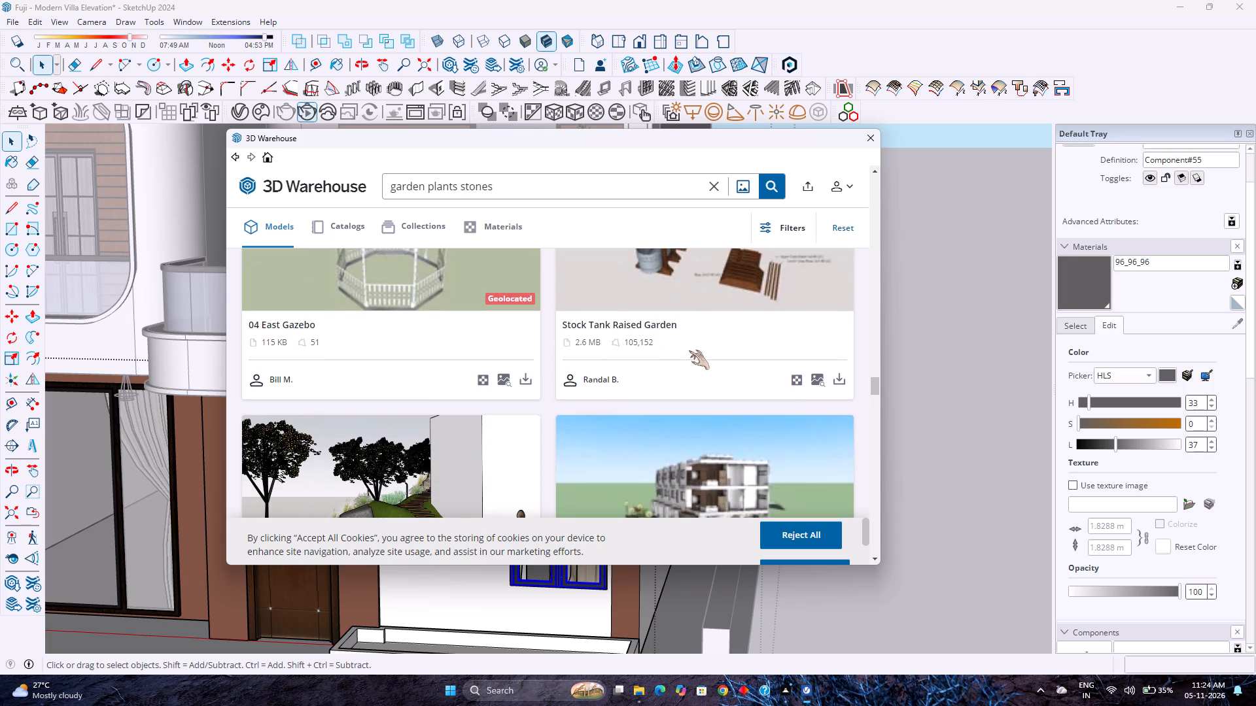
Examine the rock gardens, planters and landscaped house models in the remaining garden plants stones batch.
right_click(686, 349)
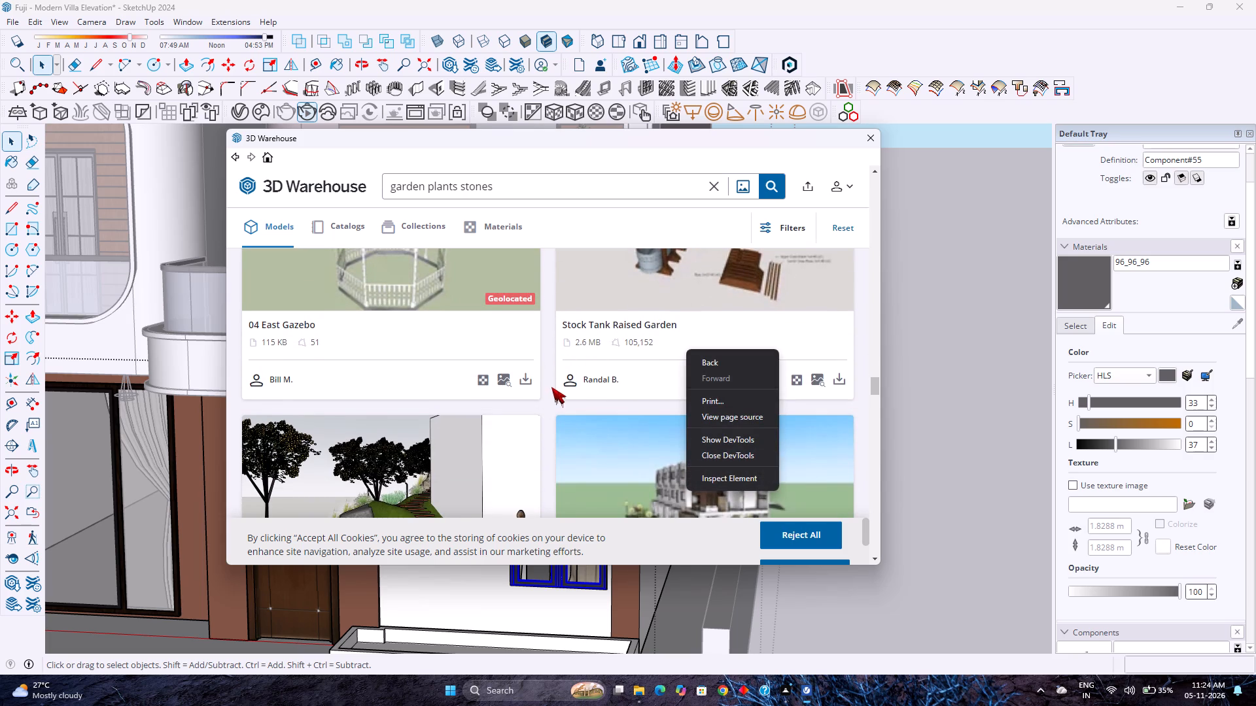
scroll(554, 394, "down", 6)
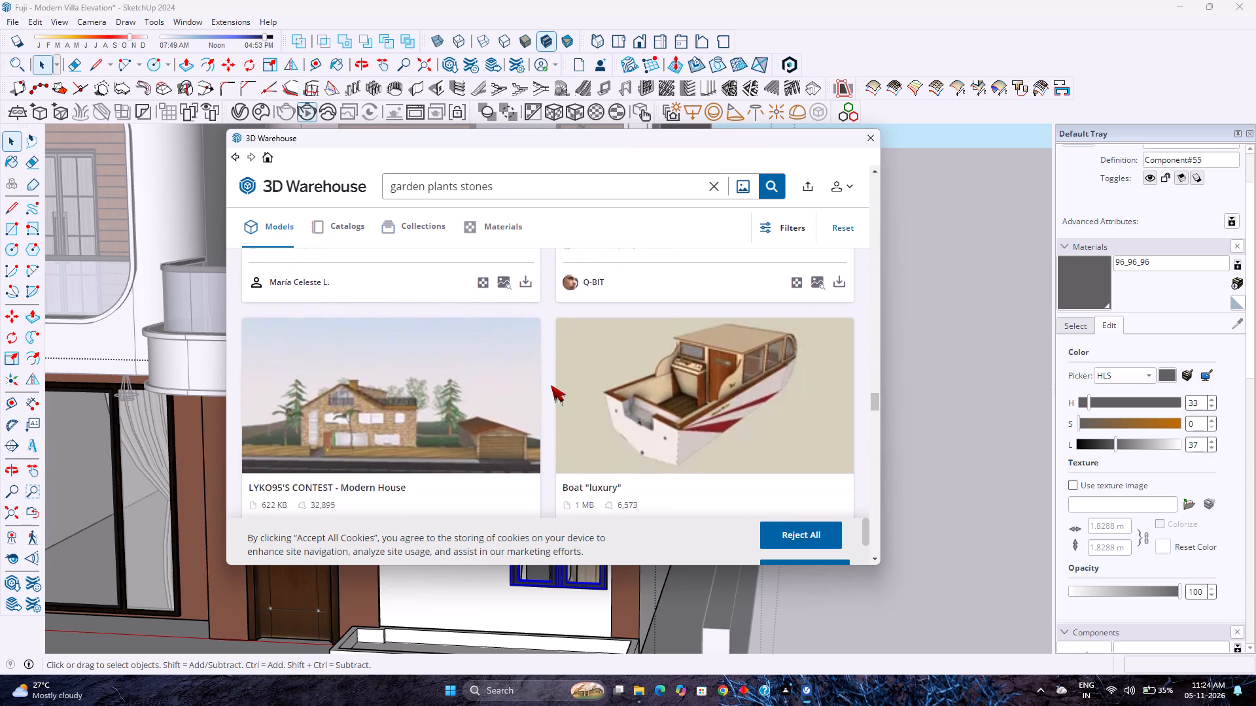
scroll(551, 384, "down", 1)
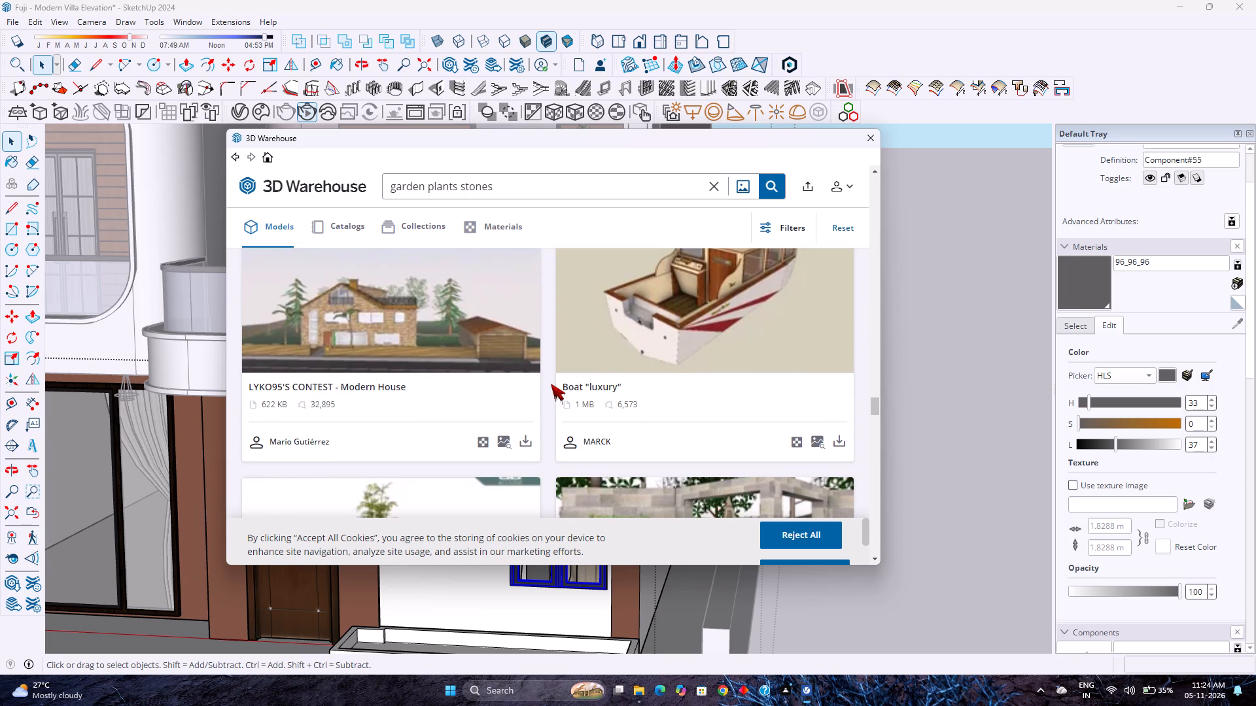
scroll(551, 384, "down", 4)
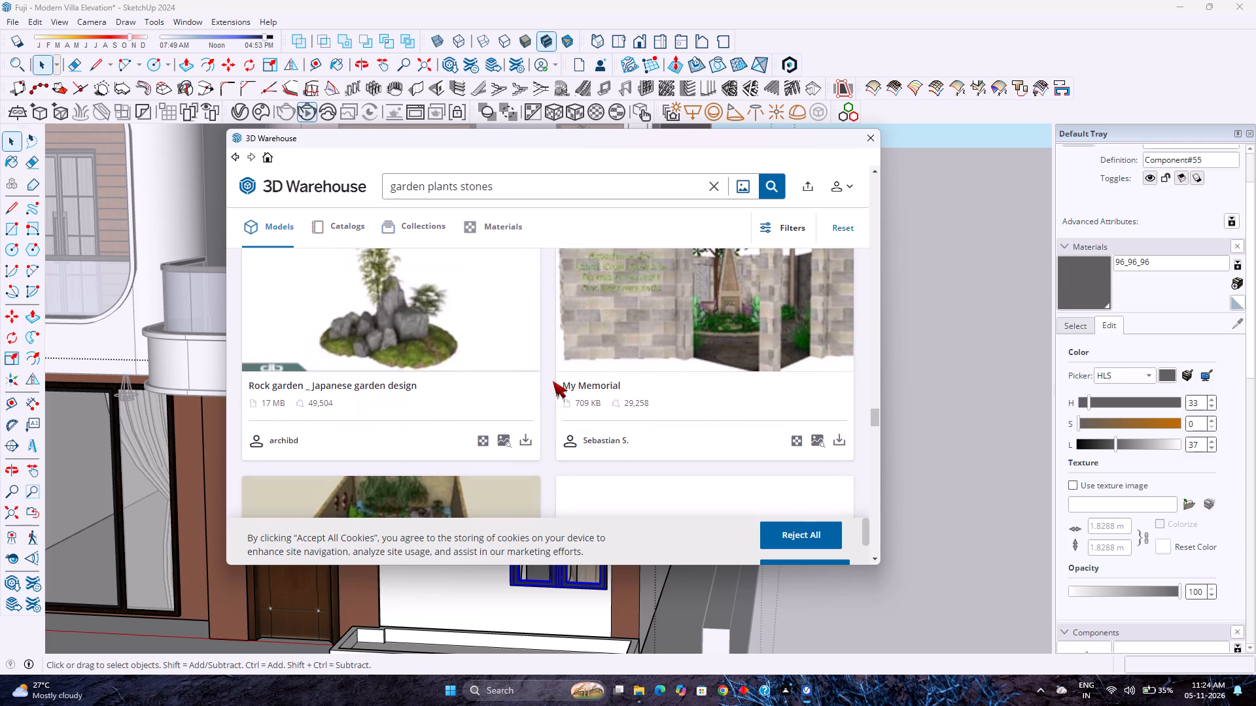
scroll(553, 381, "down", 3)
scroll(553, 381, "up", 4)
scroll(553, 381, "down", 6)
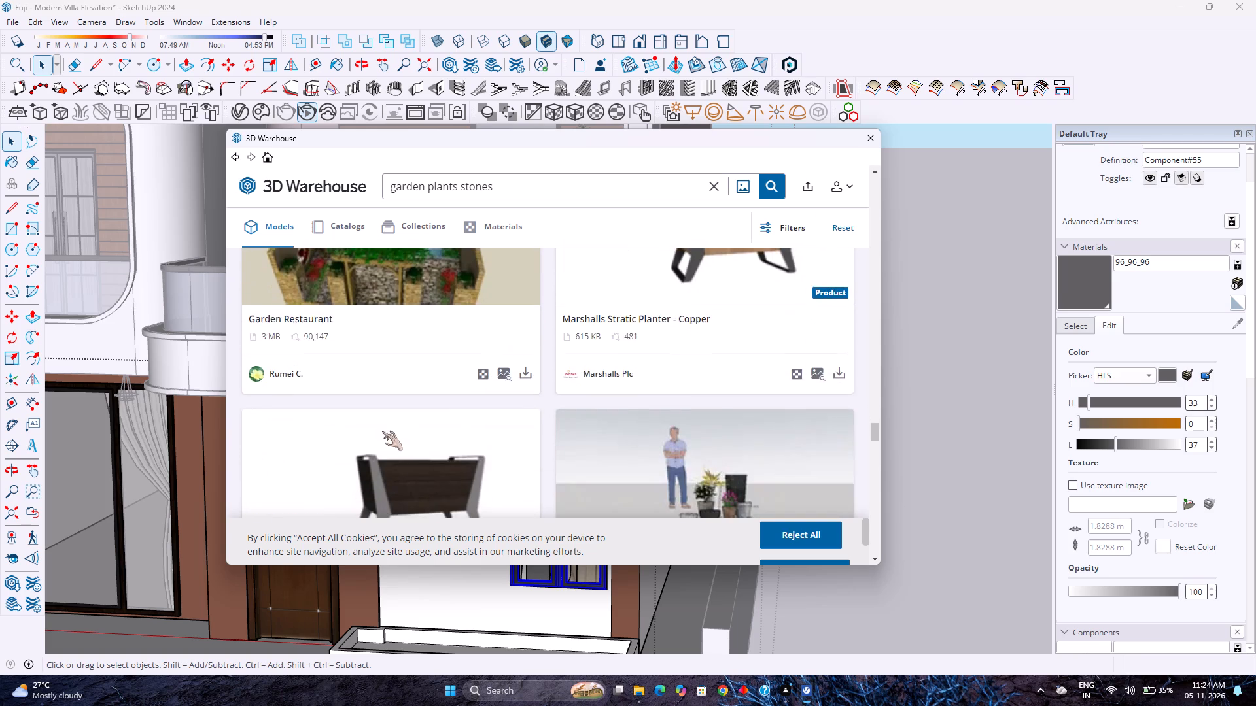
scroll(470, 452, "down", 11)
scroll(497, 397, "down", 3)
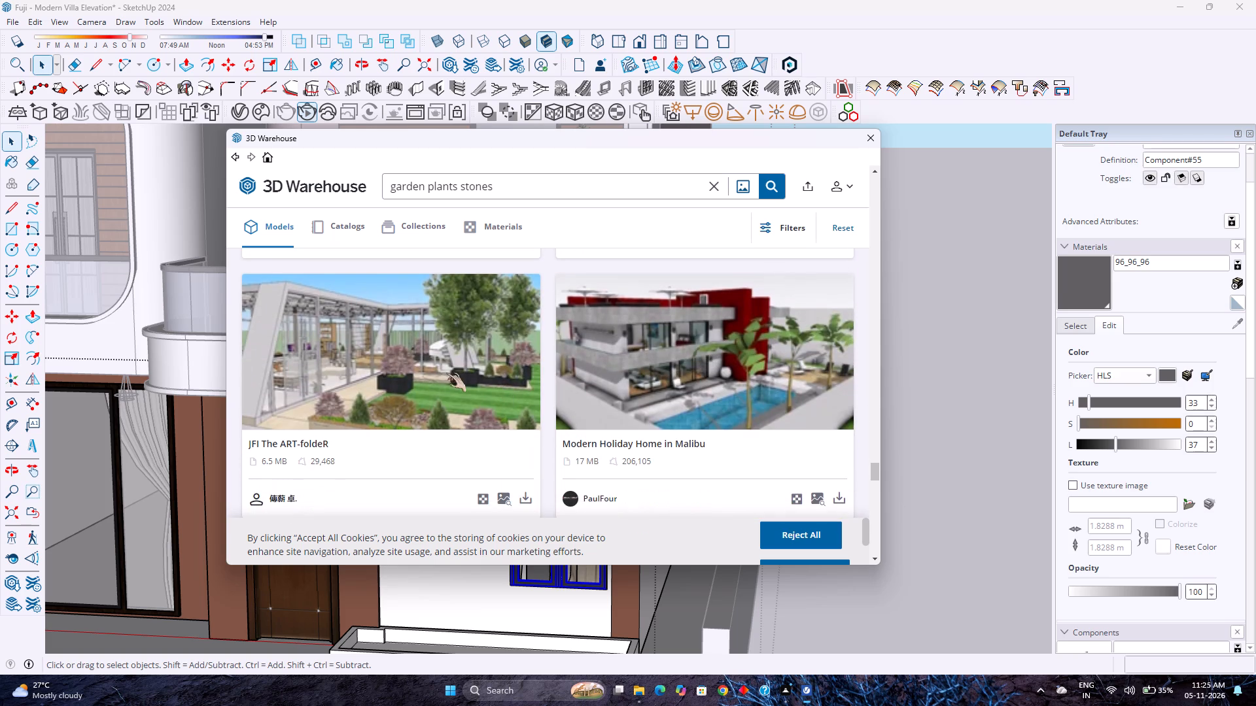
Return to the earlier "garden plants" model search.
left_click(525, 152)
left_click(521, 182)
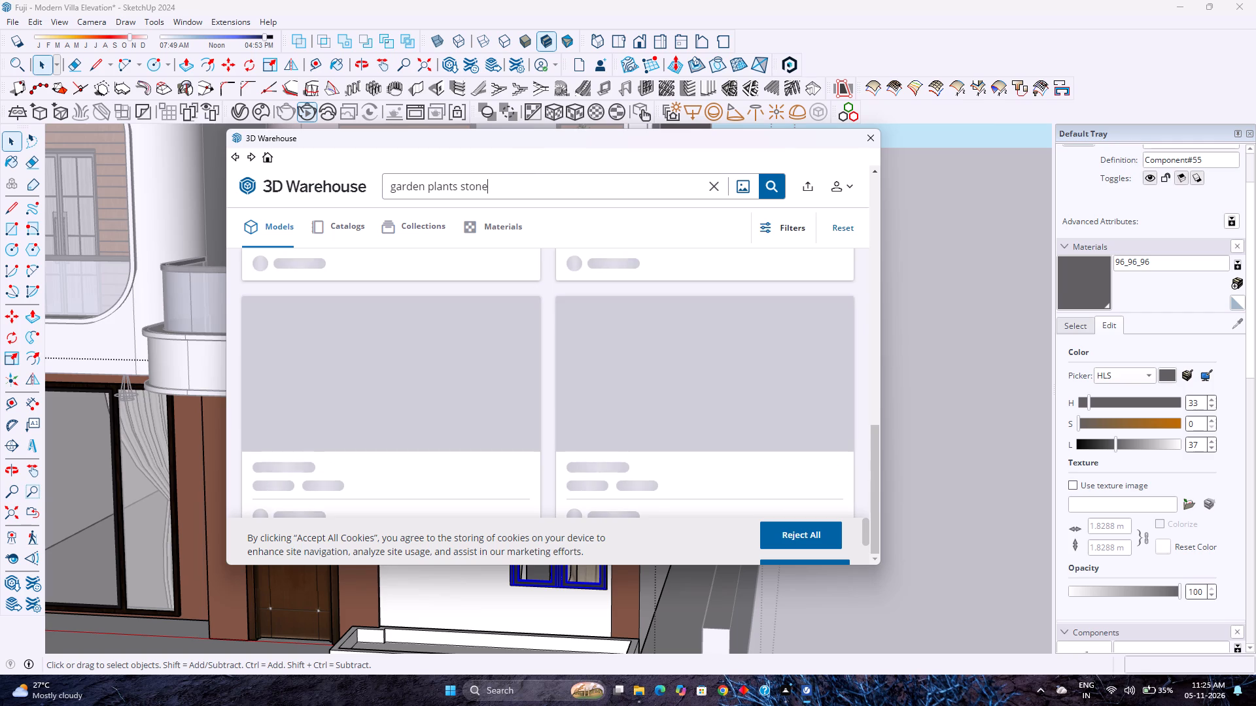
left_click(519, 184)
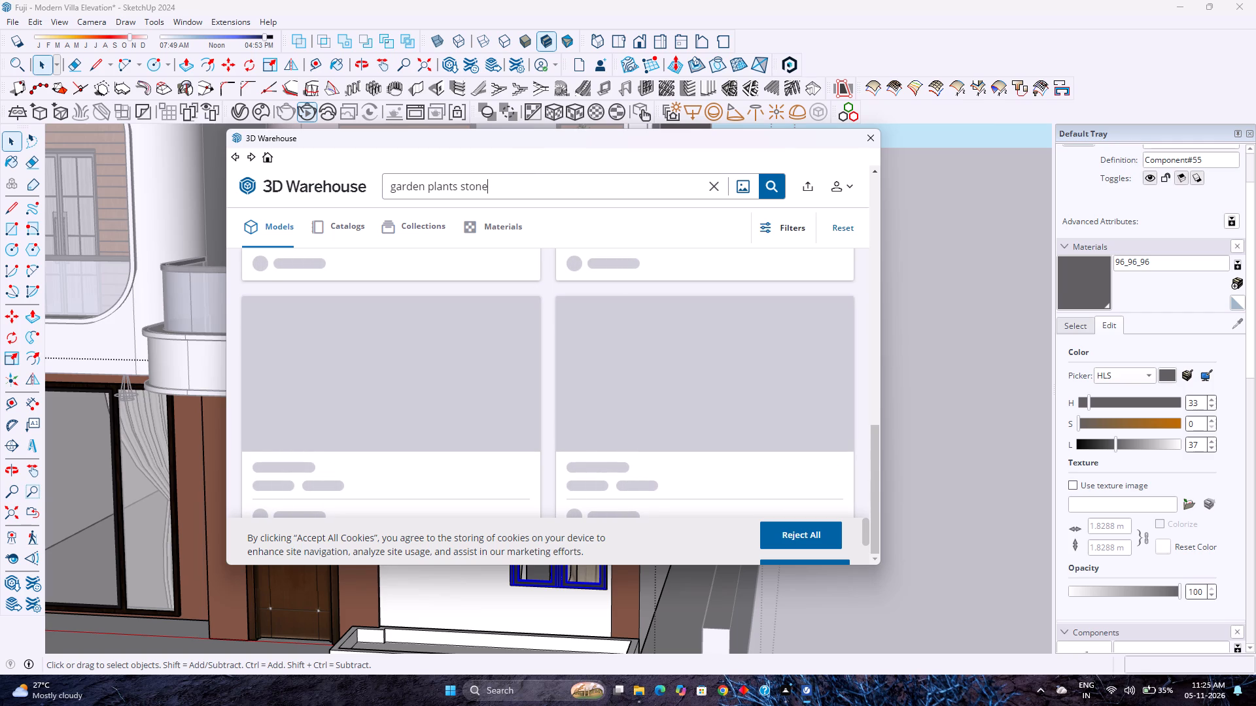
double_click(523, 188)
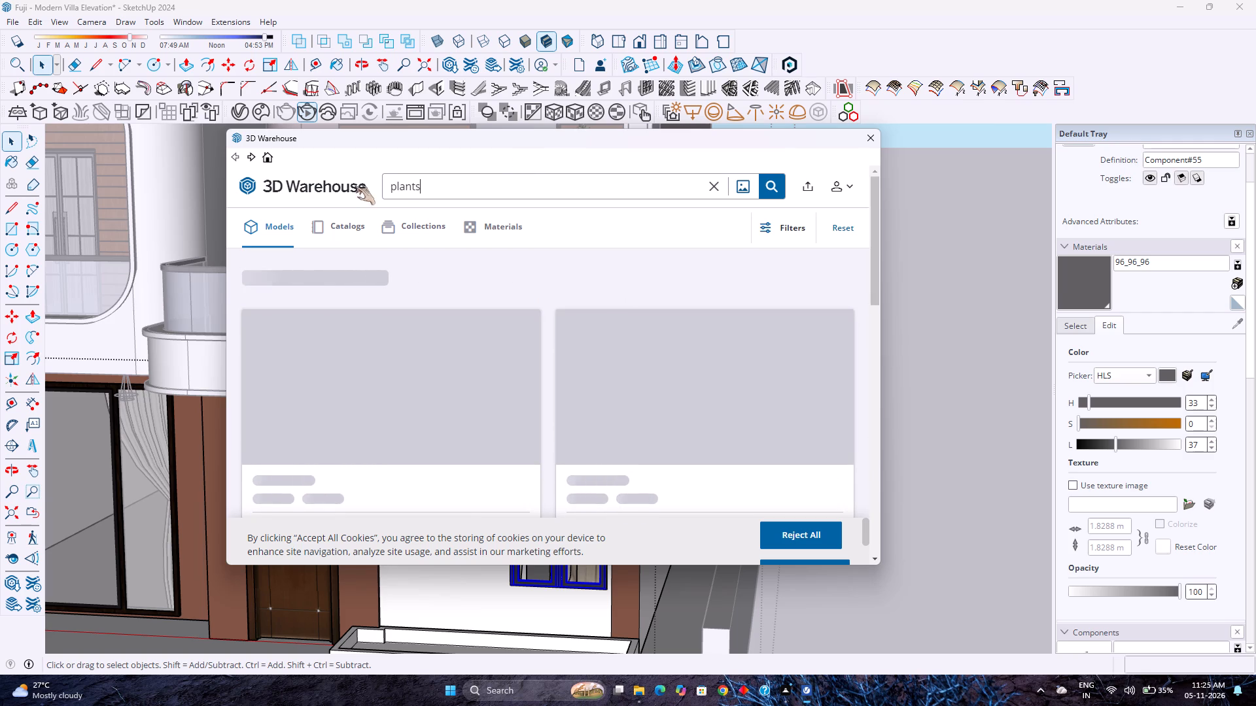
double_click(396, 185)
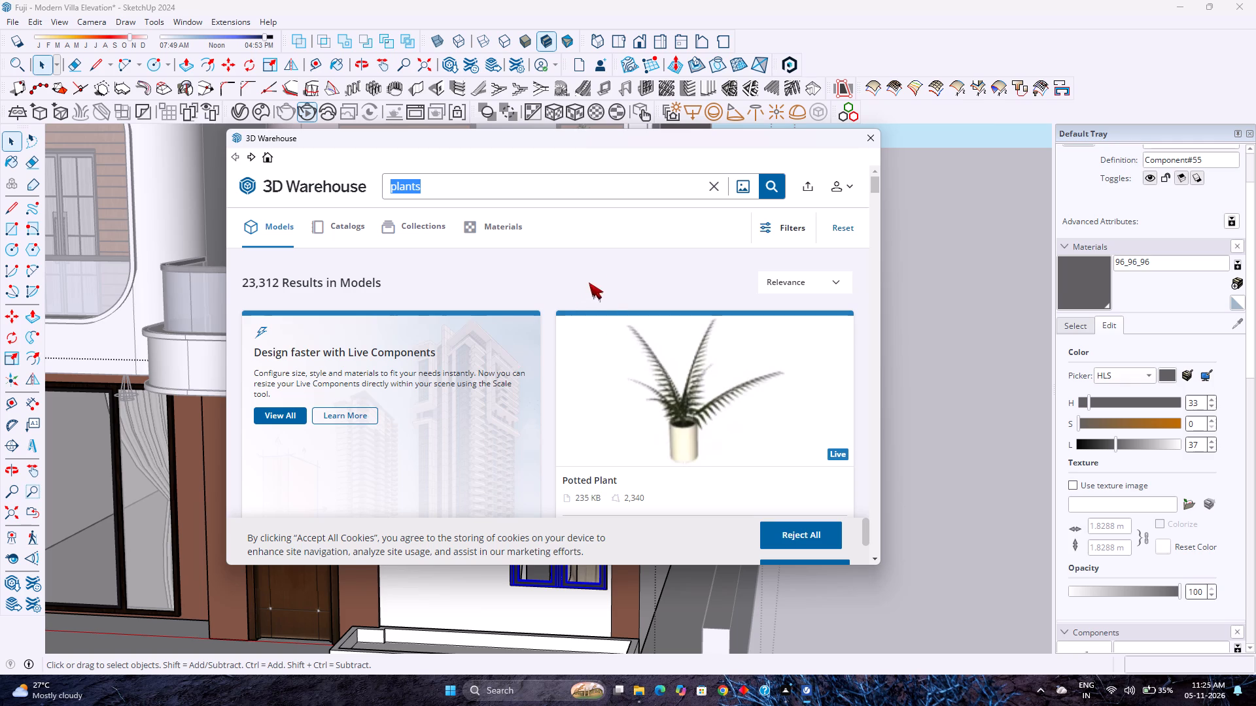
left_click_drag(616, 272, 630, 270)
left_click_drag(618, 271, 630, 270)
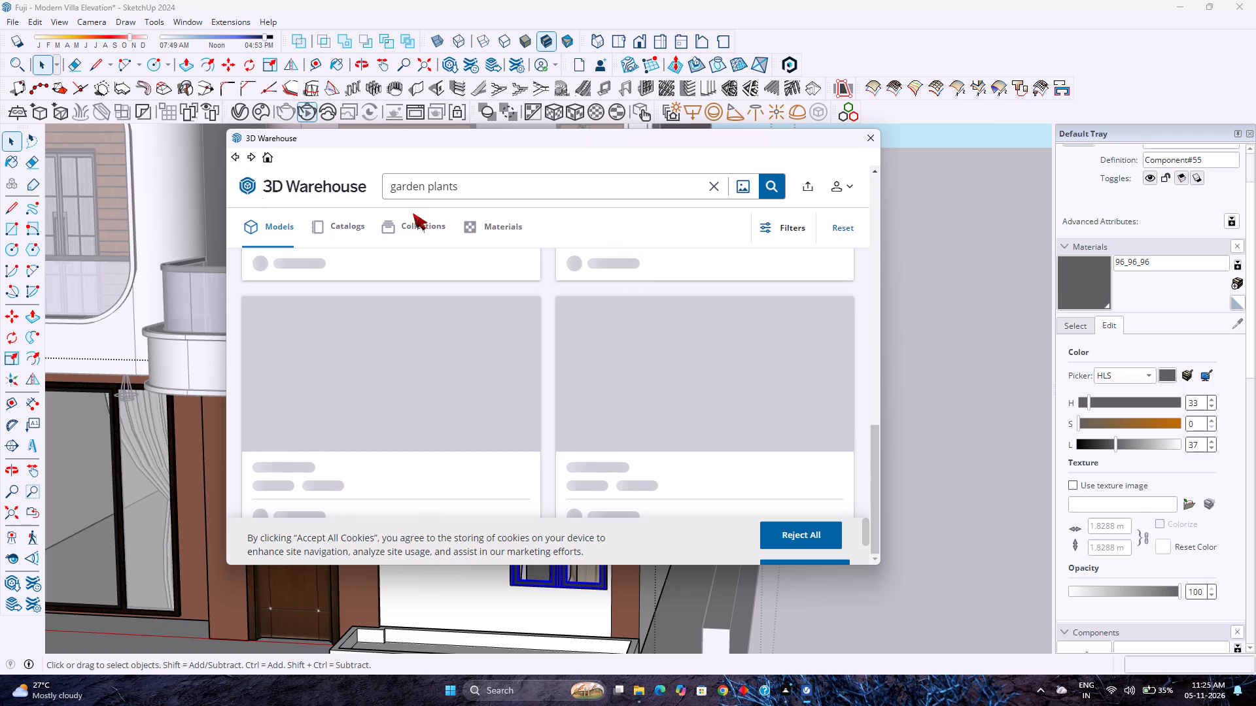
Look through the garden plants models again, examining the leafy plants, vertical gardening and plant walls.
scroll(767, 335, "up", 4)
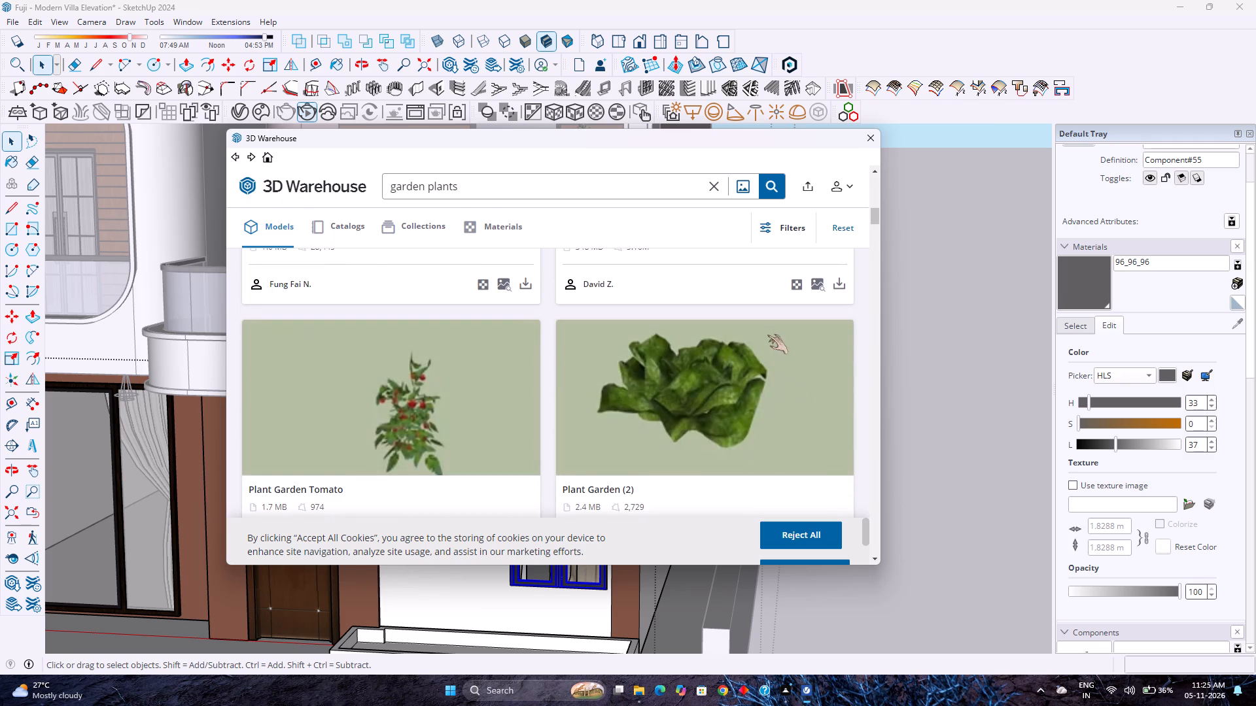
scroll(767, 335, "up", 2)
scroll(470, 324, "down", 7)
scroll(496, 399, "down", 4)
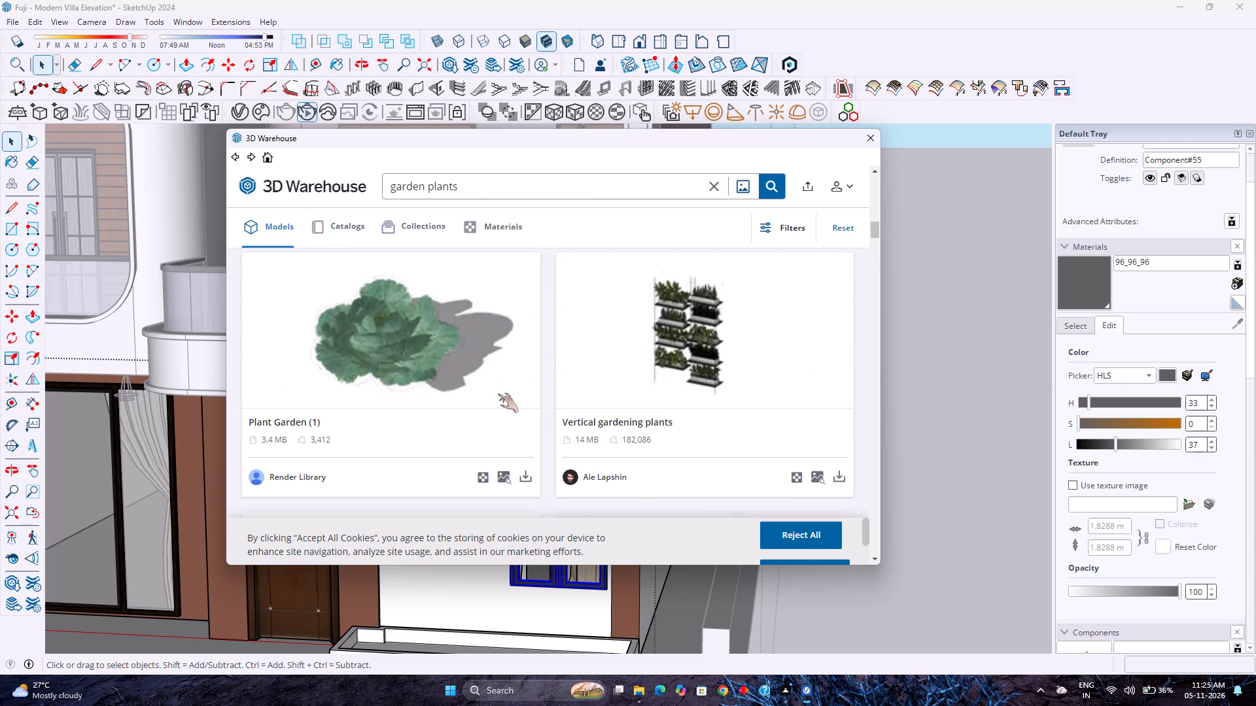
scroll(498, 394, "down", 12)
Search for models that look similar to the Plant Garden planter.
scroll(493, 363, "up", 5)
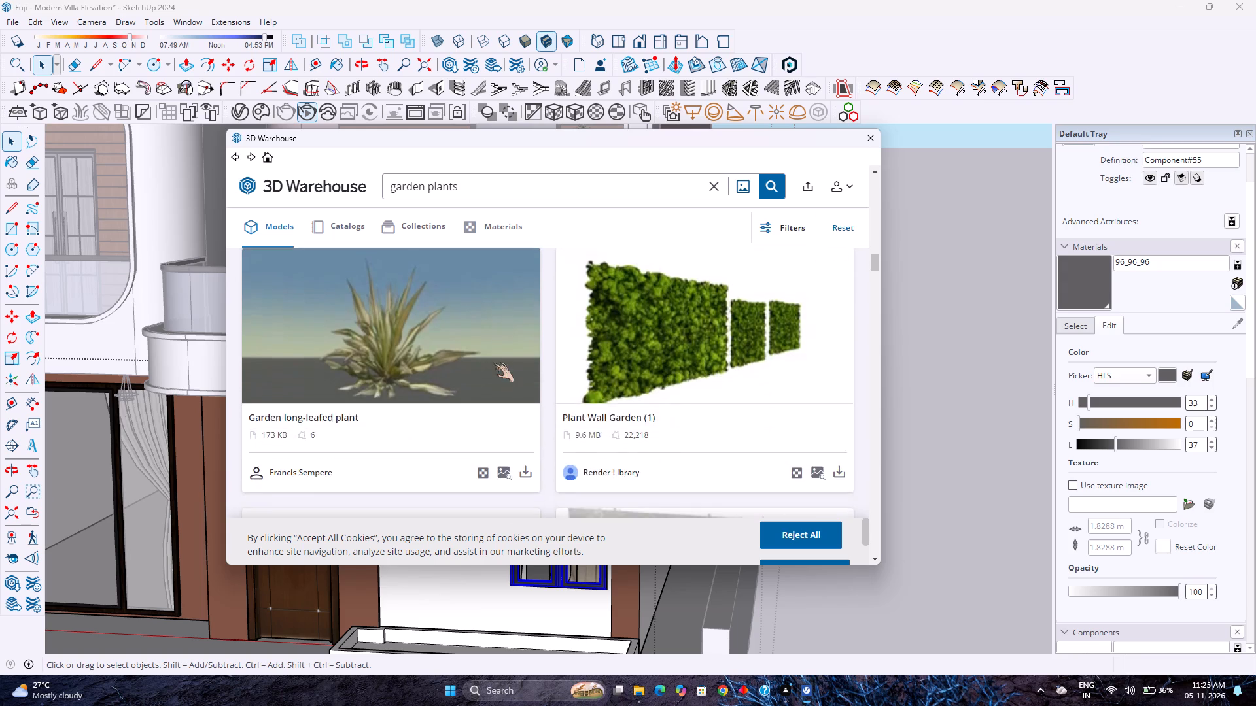
scroll(485, 361, "up", 2)
left_click(503, 407)
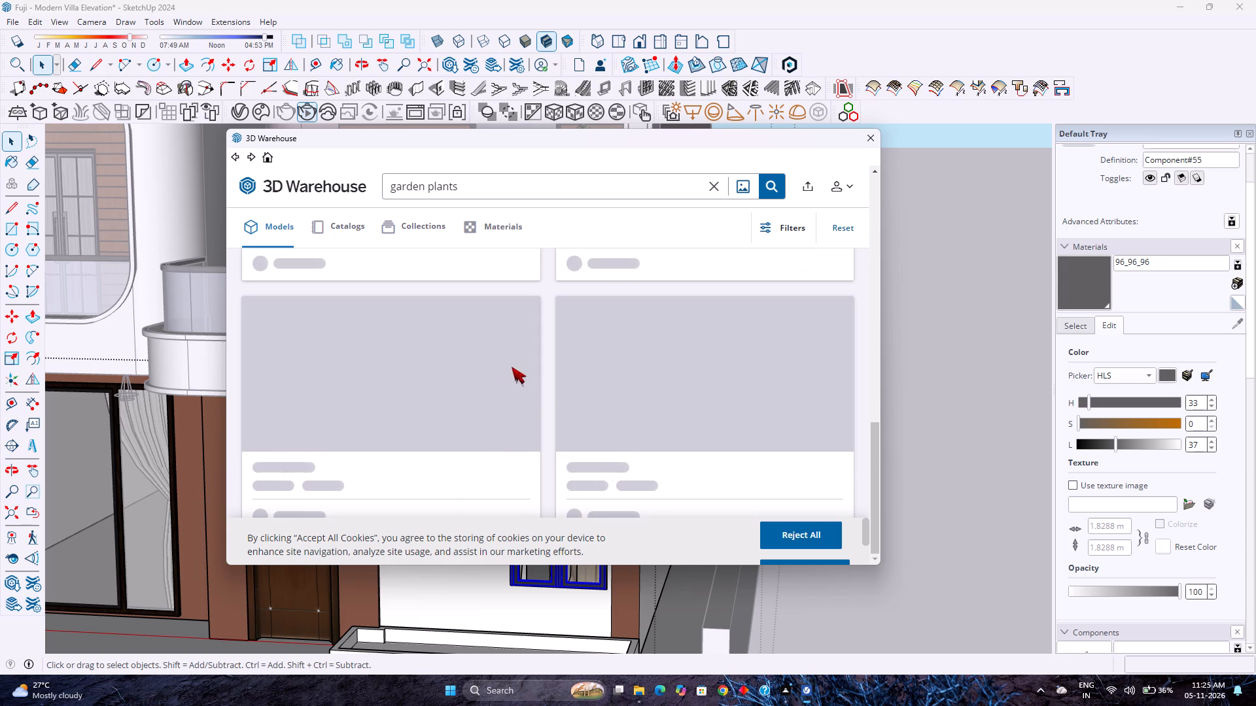
Look through the models similar to Plant Garden, examining the planters, planter benches and small gardens.
scroll(522, 384, "up", 14)
scroll(536, 377, "down", 3)
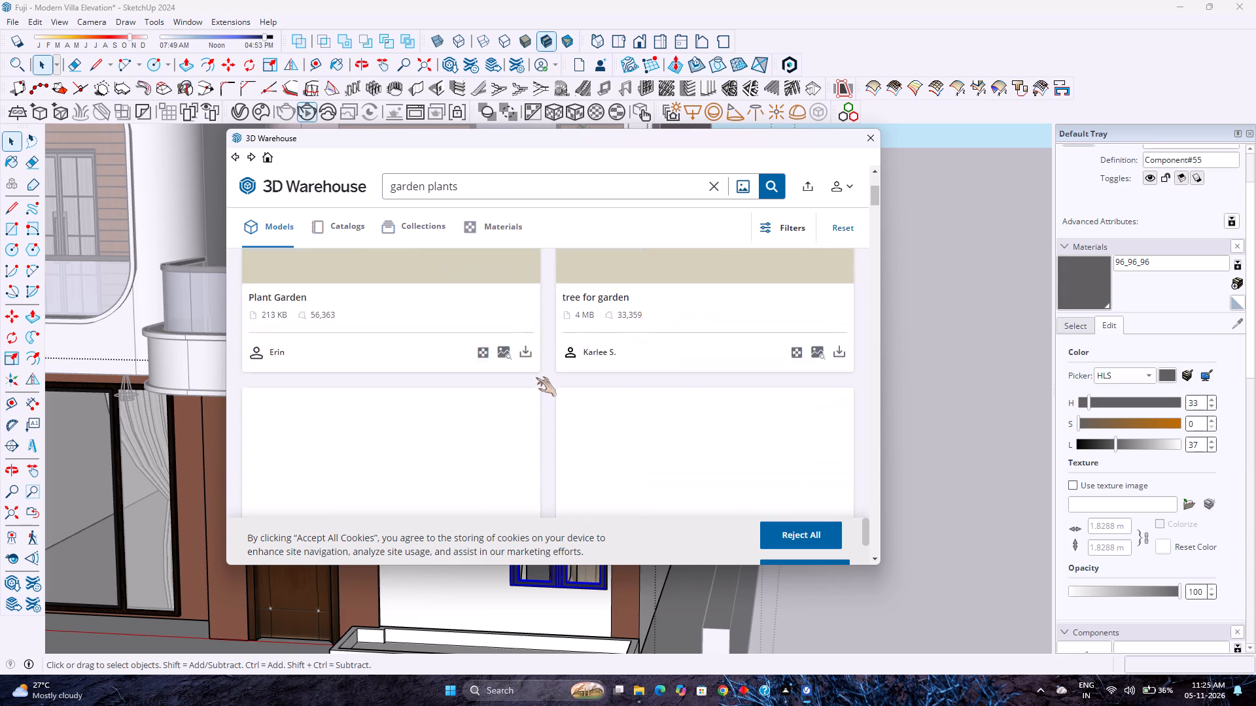
scroll(536, 377, "down", 11)
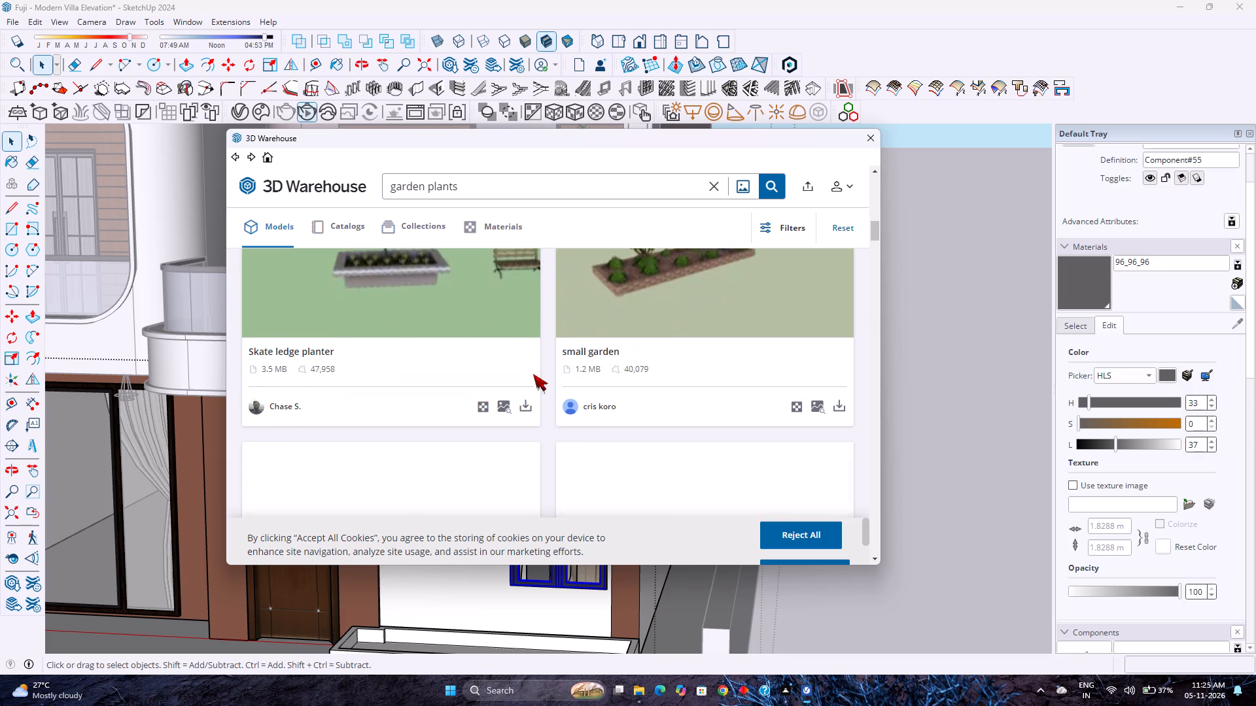
scroll(533, 374, "down", 7)
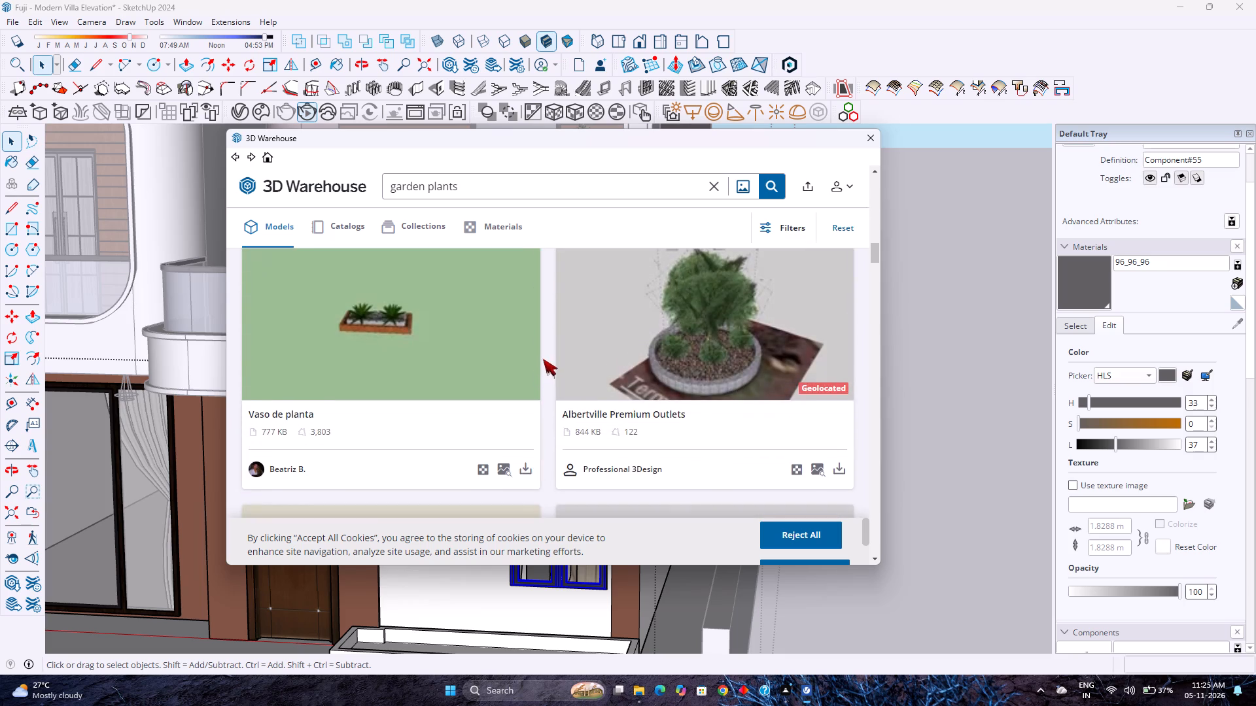
scroll(542, 358, "down", 12)
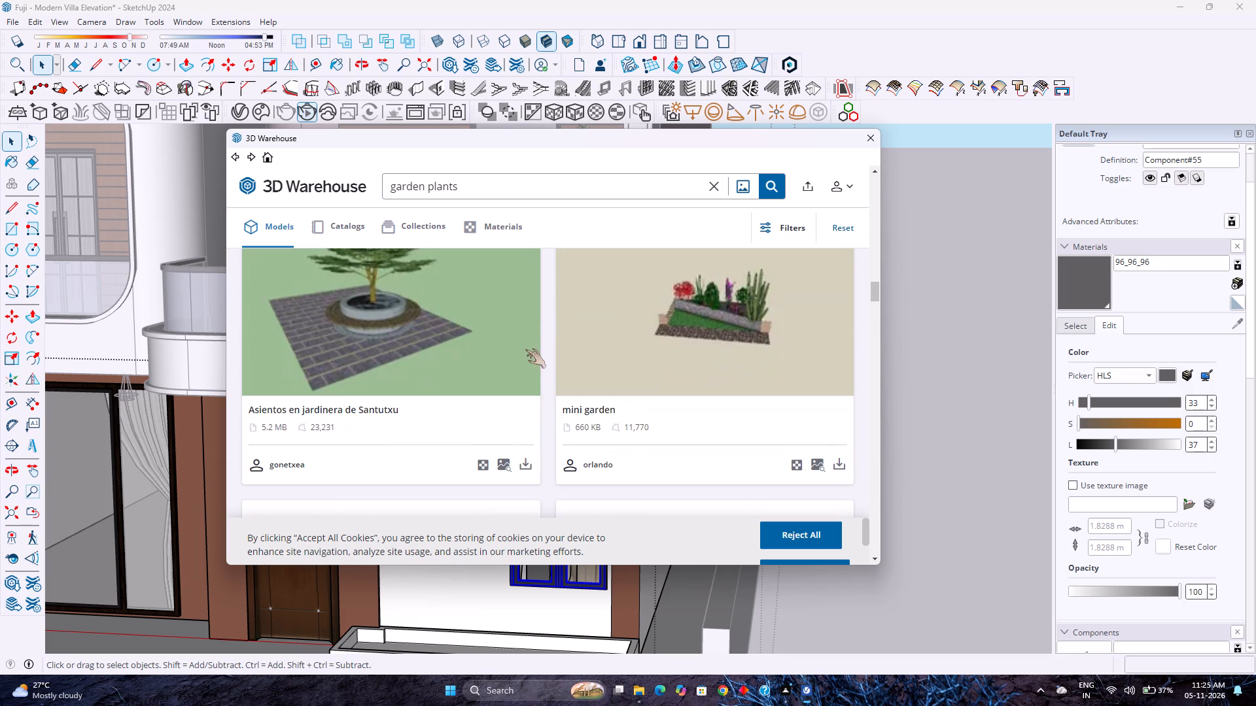
Search the model library for "garden plant".
left_click(576, 191)
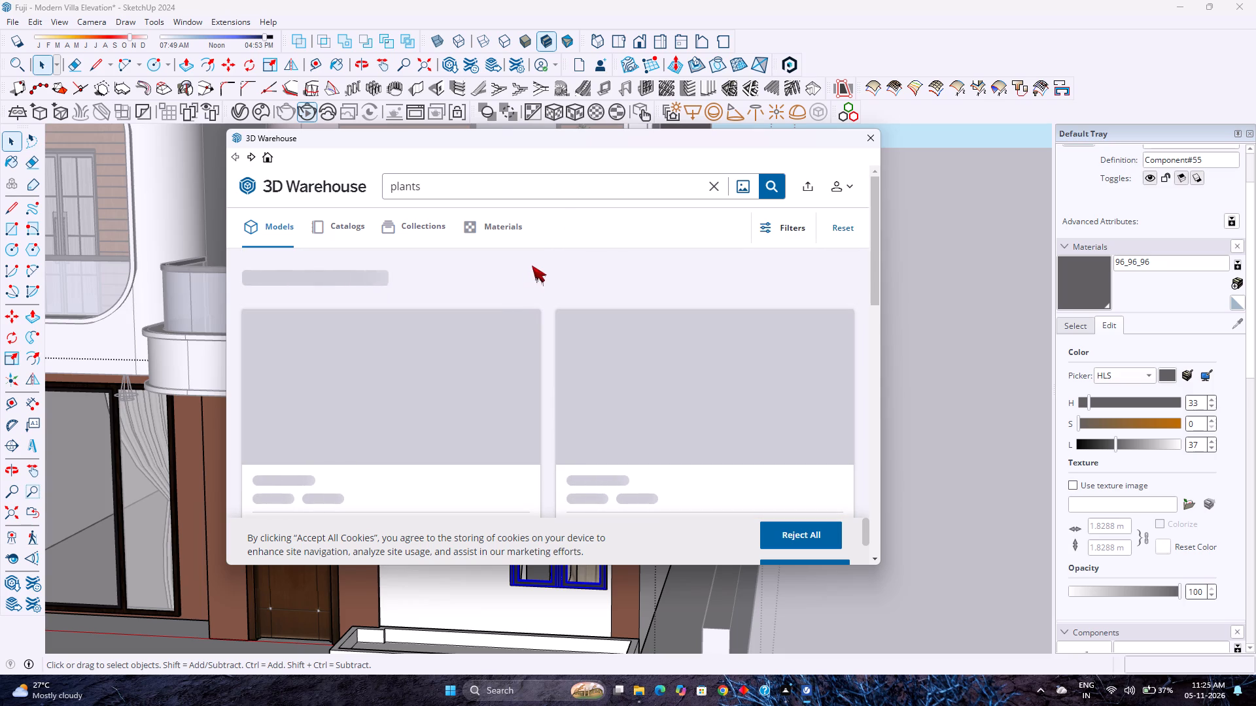
left_click(519, 188)
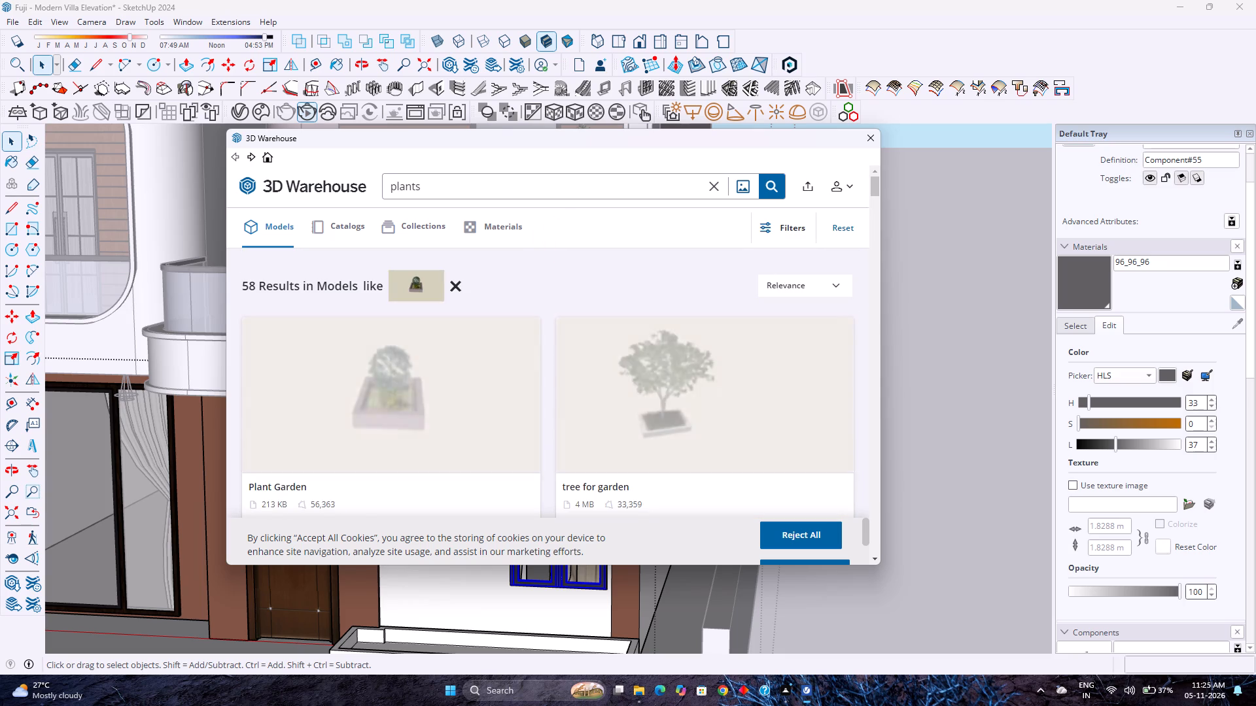
scroll(746, 281, "up", 3)
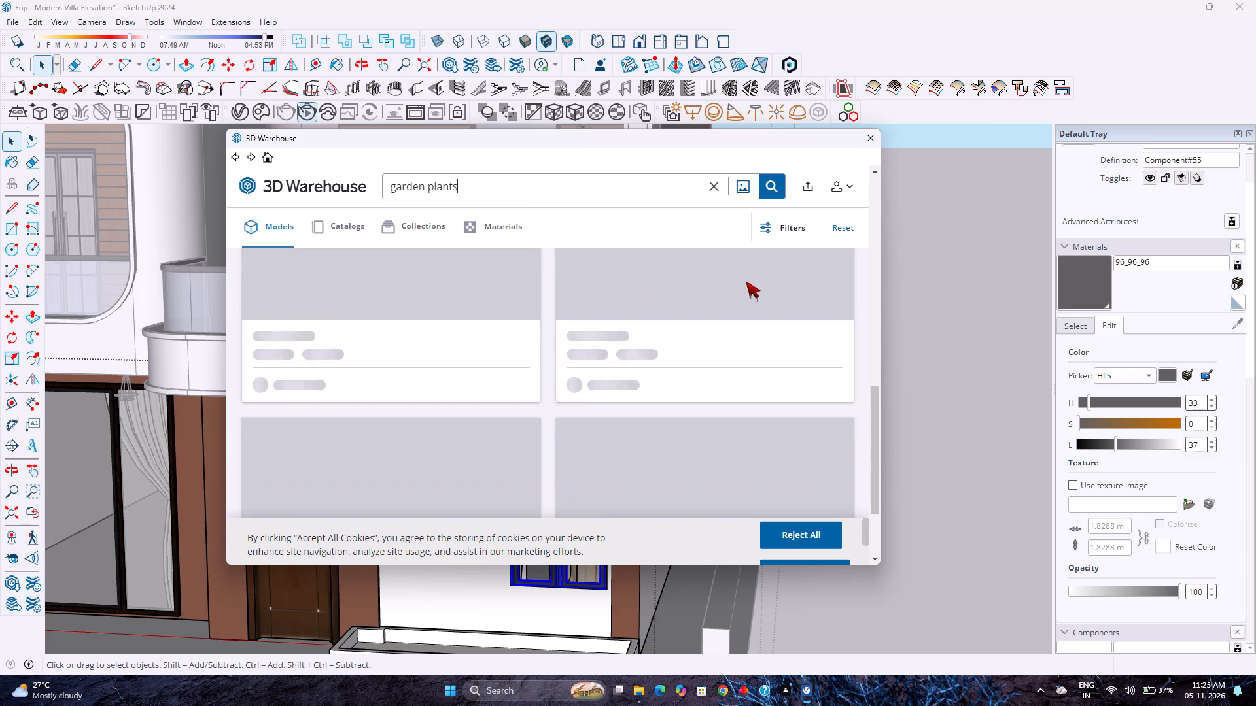
scroll(746, 281, "up", 17)
left_click(775, 191)
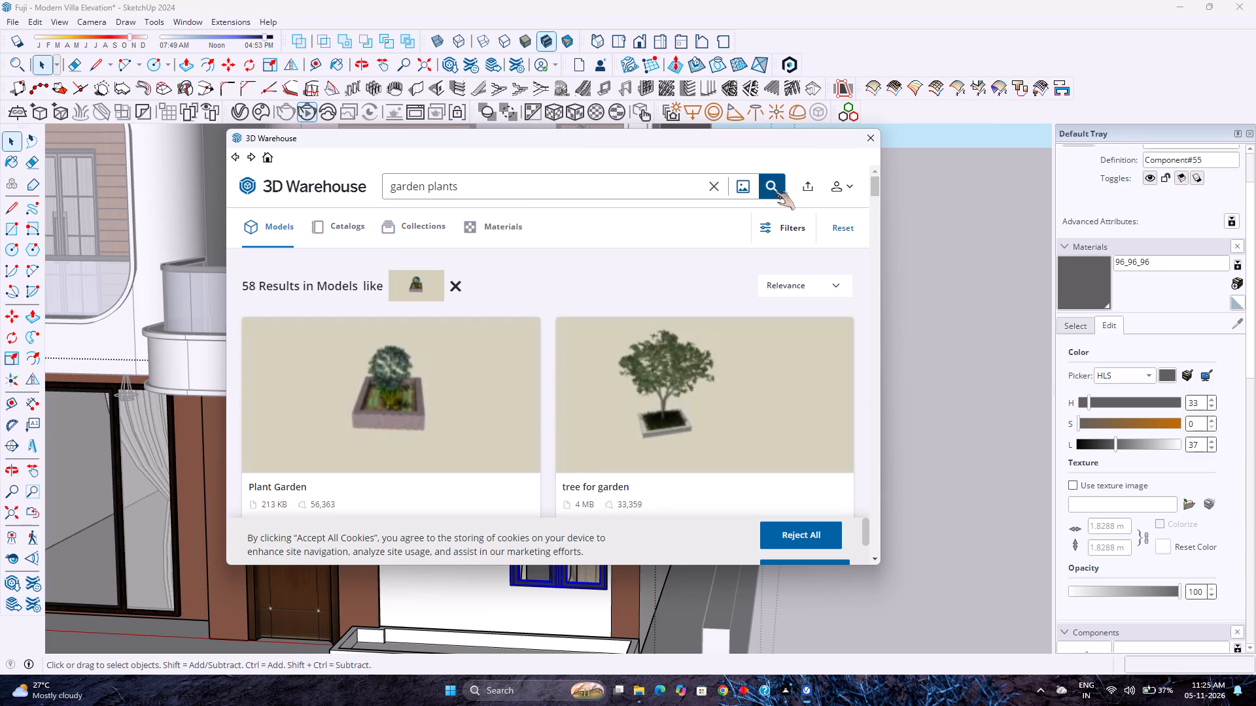
left_click(546, 185)
key("BackSpace")
key("Return")
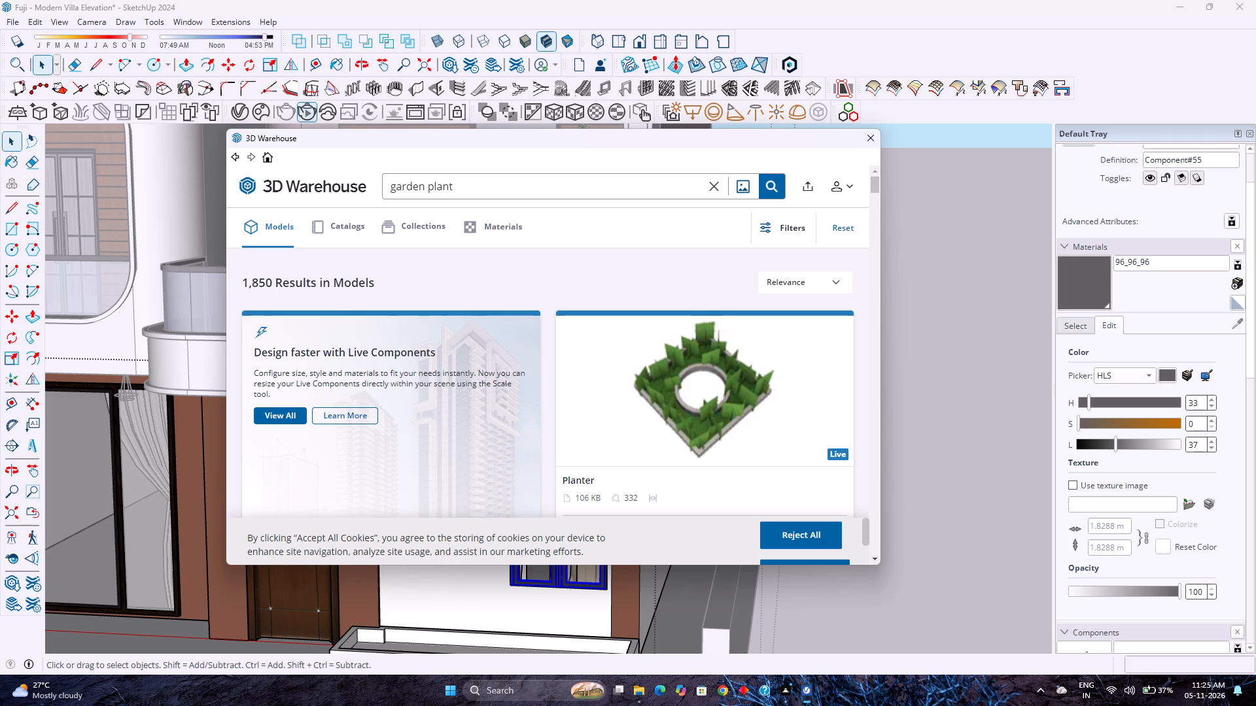
Look through the first batch of "garden plant" models, examining the potted plants, flower beds, plant walls and landscaped gardens.
scroll(462, 285, "down", 9)
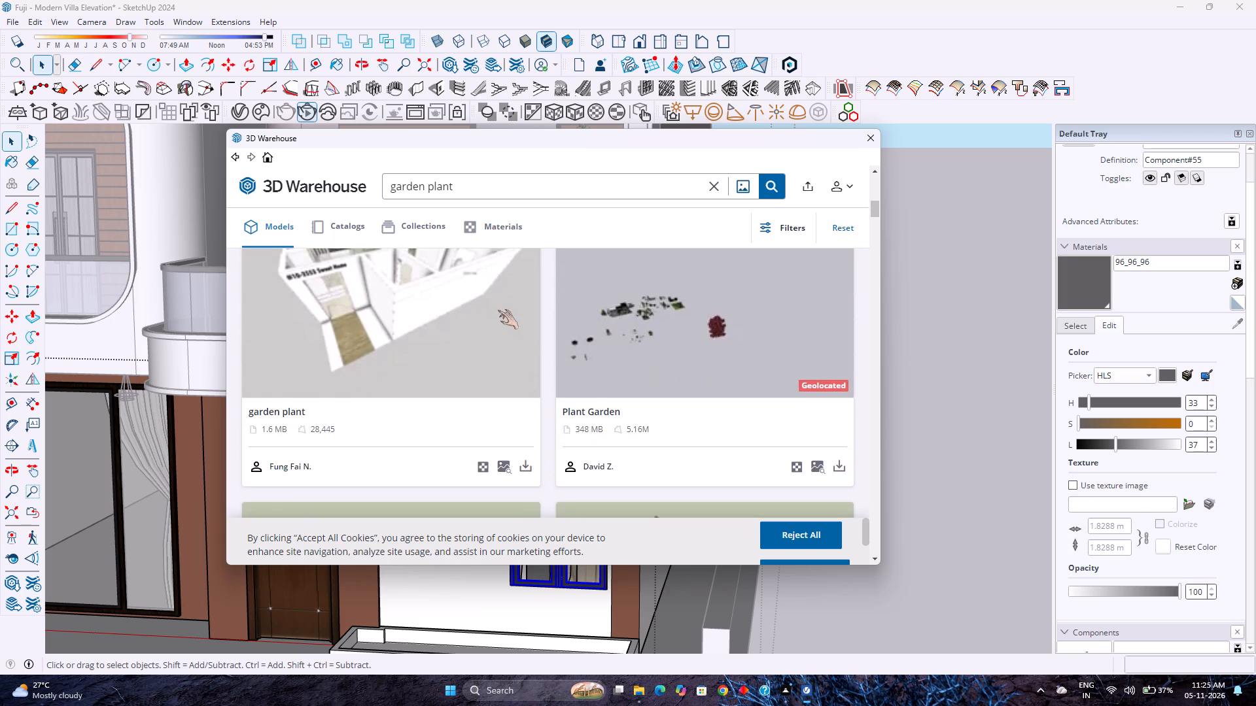
scroll(498, 313, "down", 12)
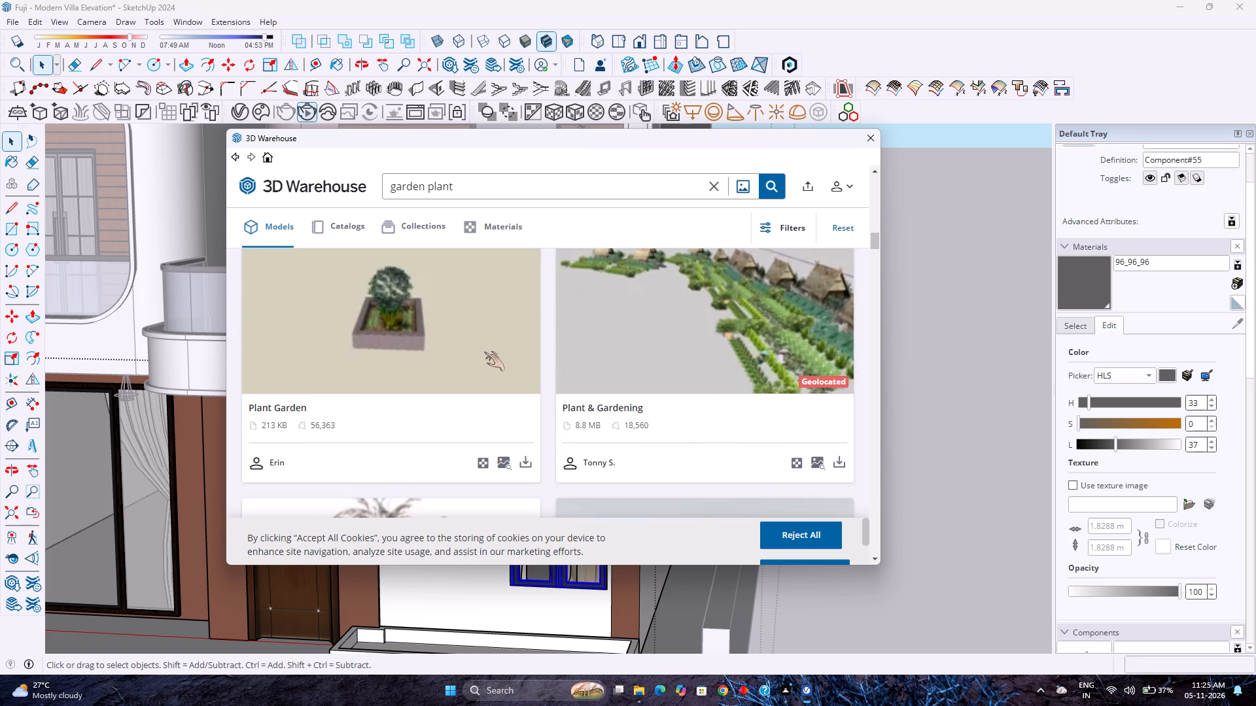
scroll(484, 352, "down", 5)
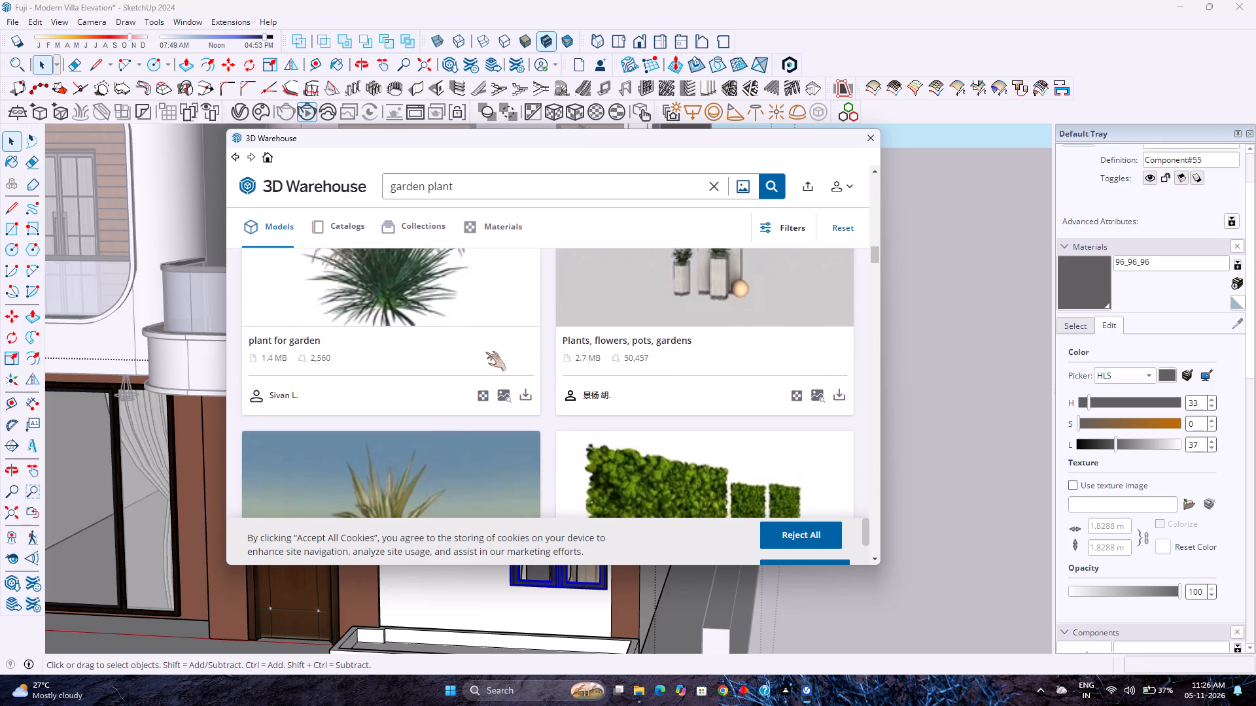
scroll(485, 352, "down", 12)
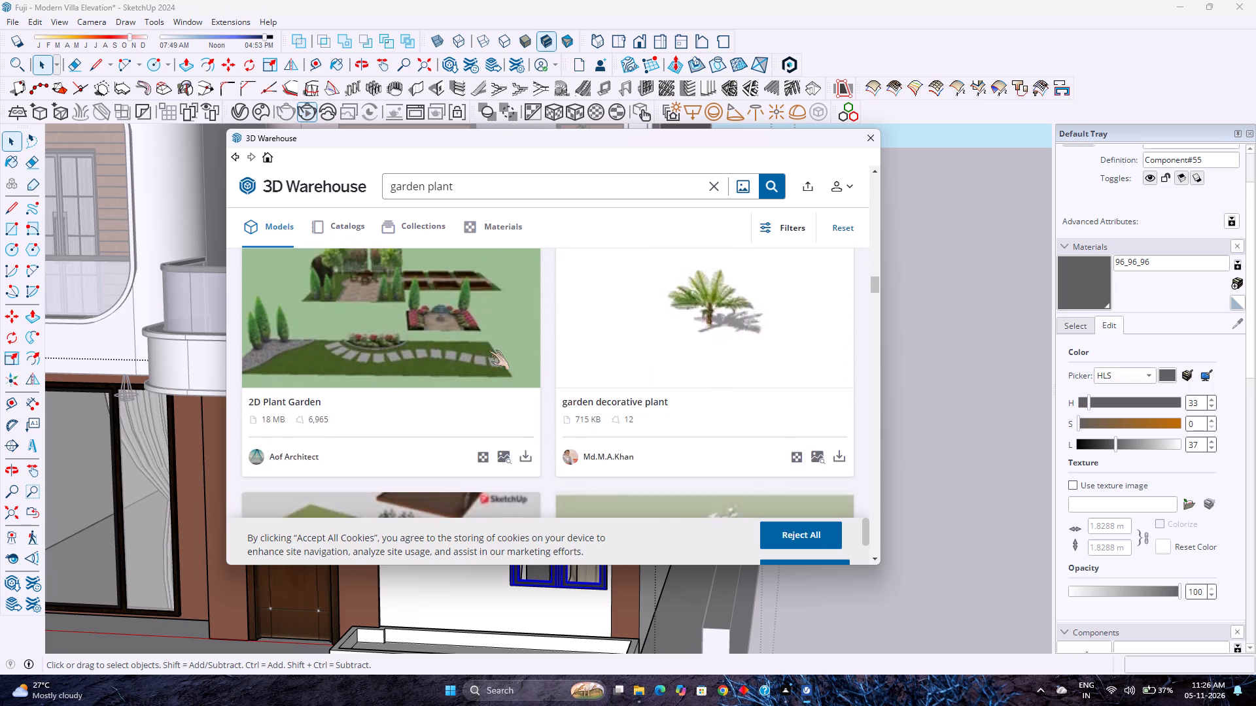
scroll(489, 350, "down", 10)
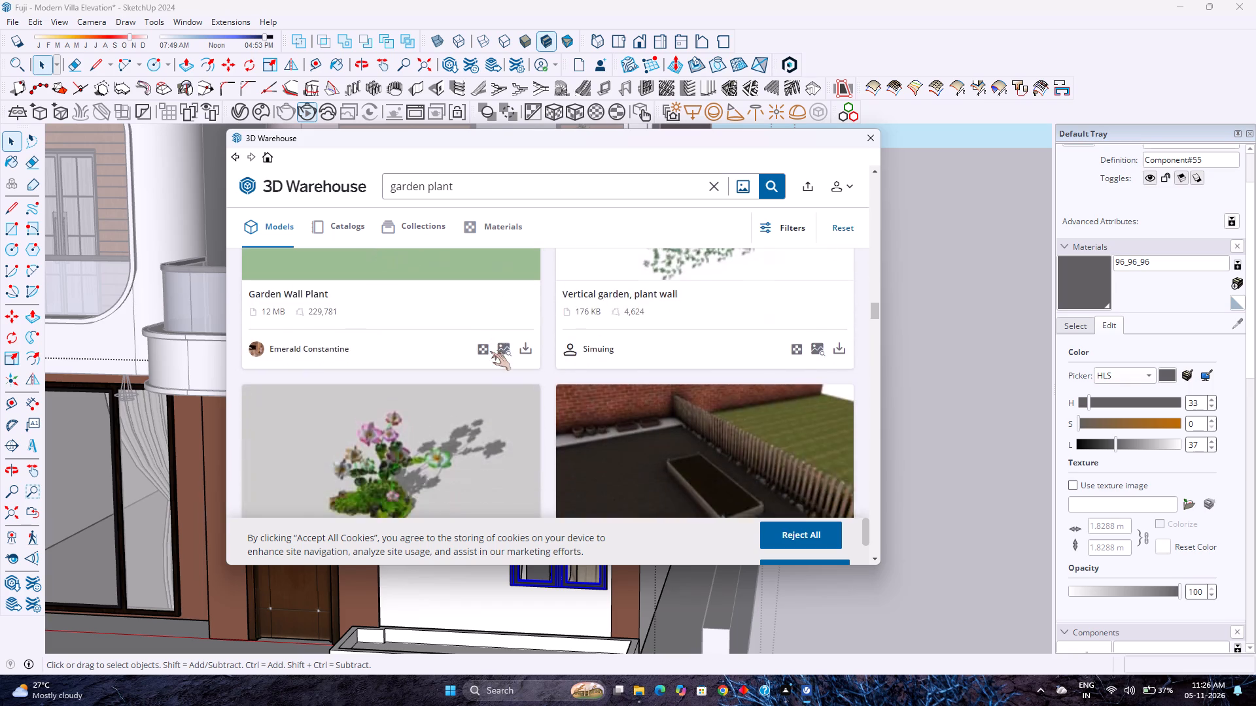
scroll(490, 351, "down", 10)
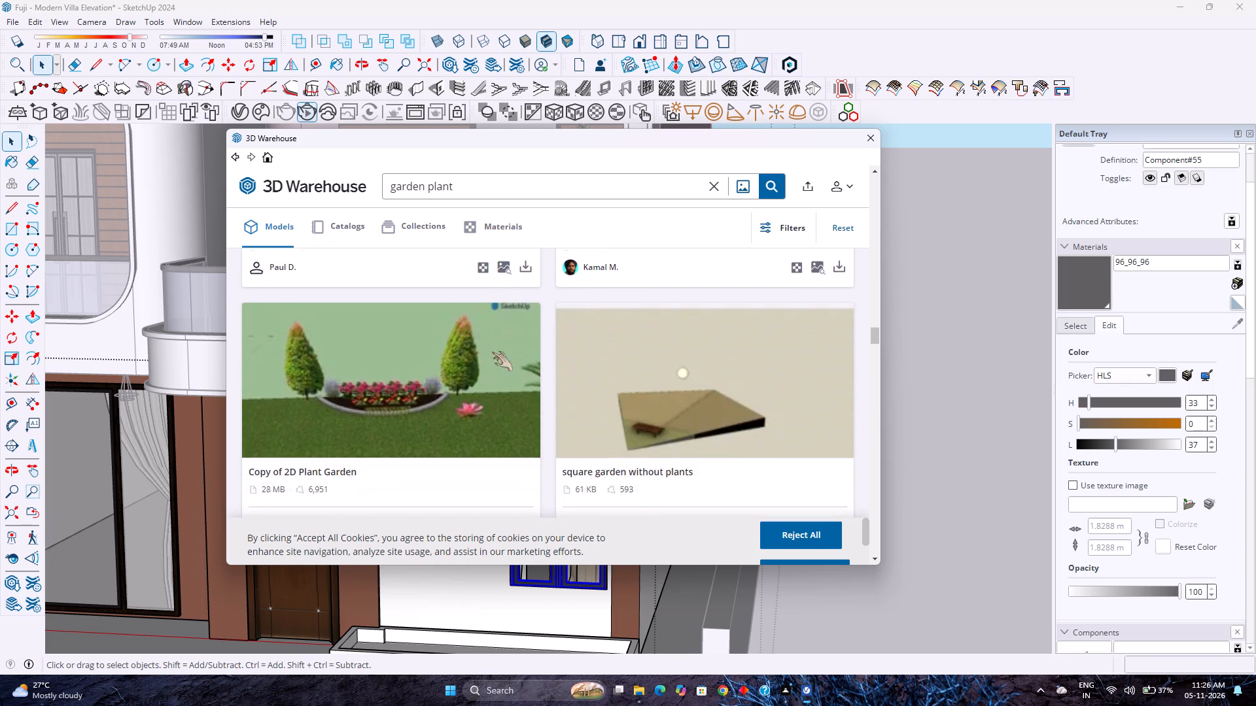
scroll(492, 353, "down", 10)
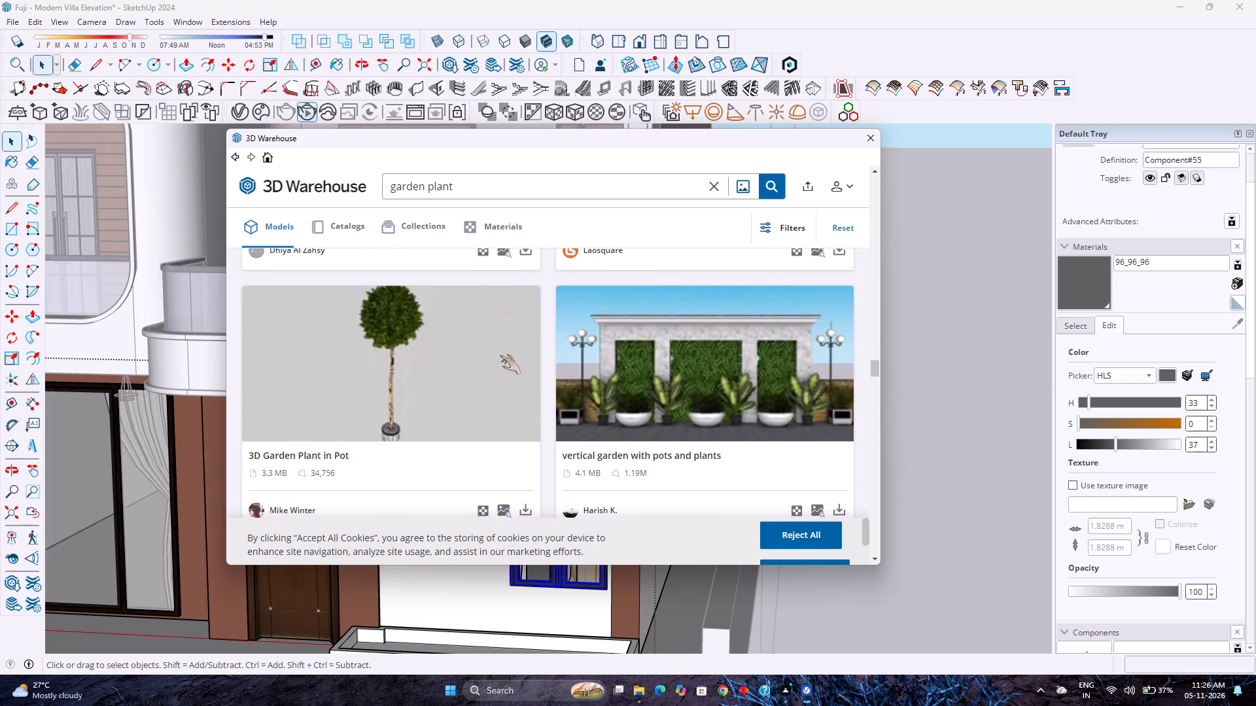
scroll(500, 355, "down", 6)
scroll(559, 424, "down", 1)
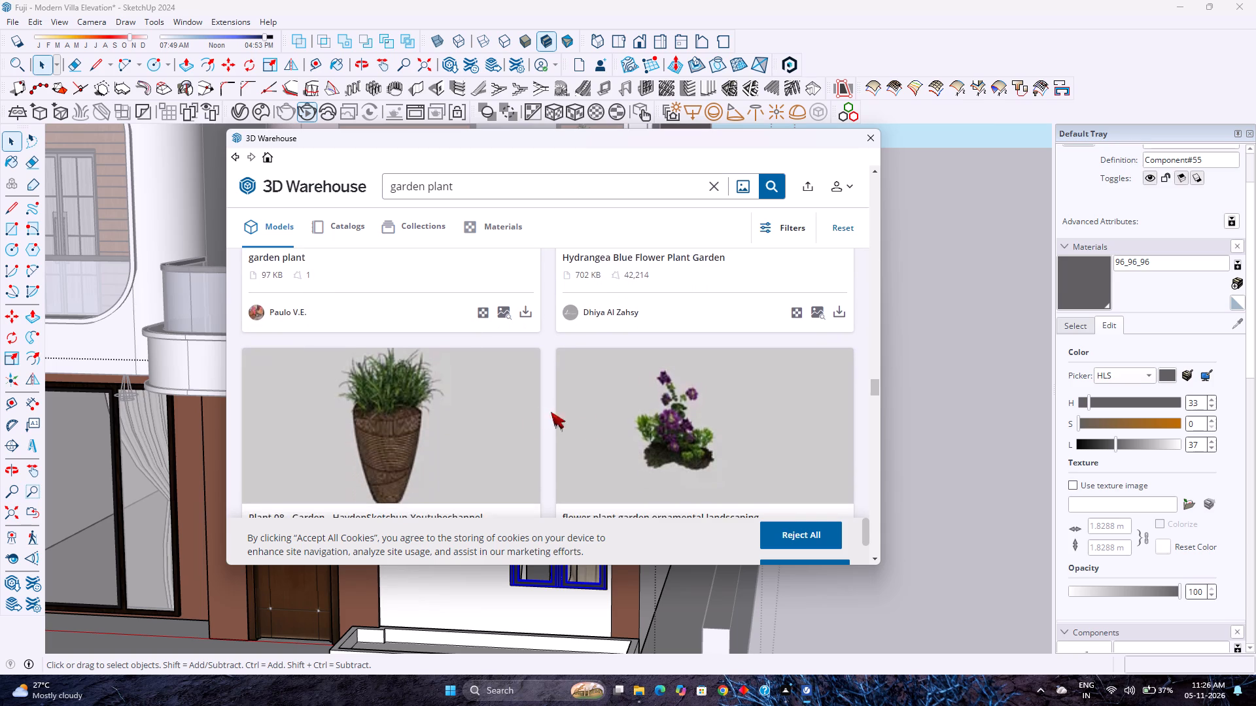
scroll(521, 418, "down", 4)
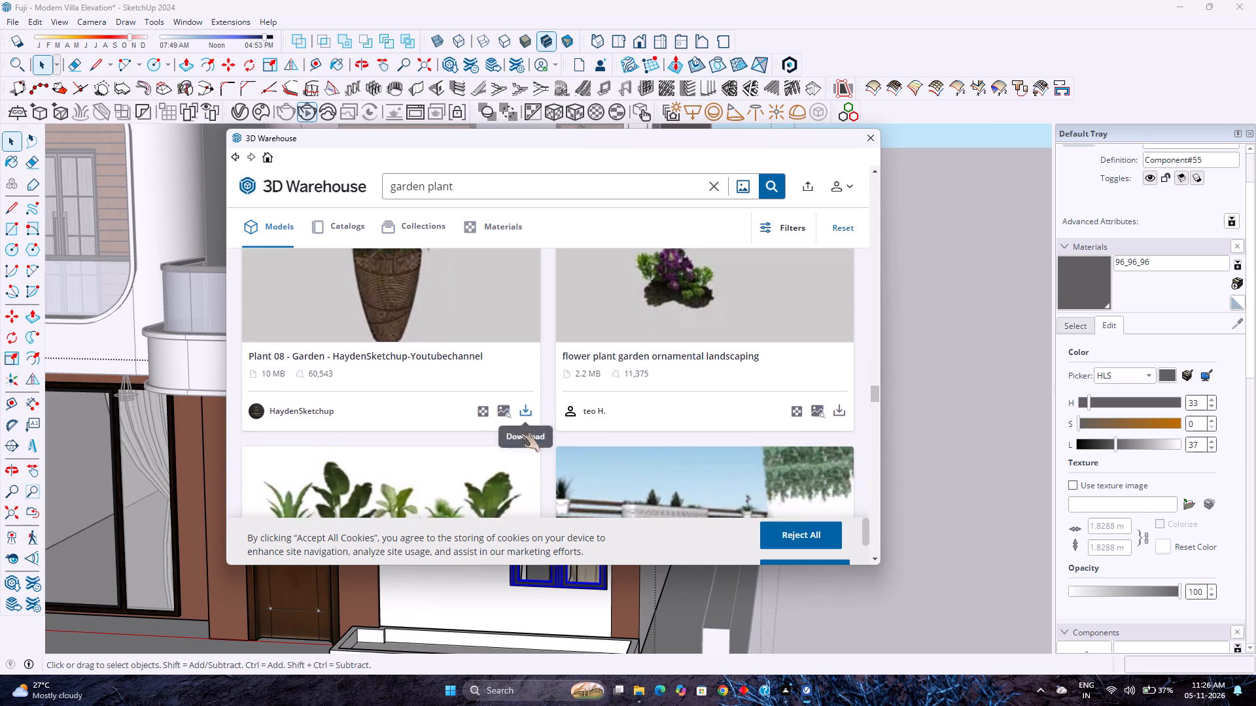
scroll(519, 433, "down", 1)
scroll(552, 373, "down", 9)
scroll(553, 398, "up", 1)
scroll(547, 392, "down", 2)
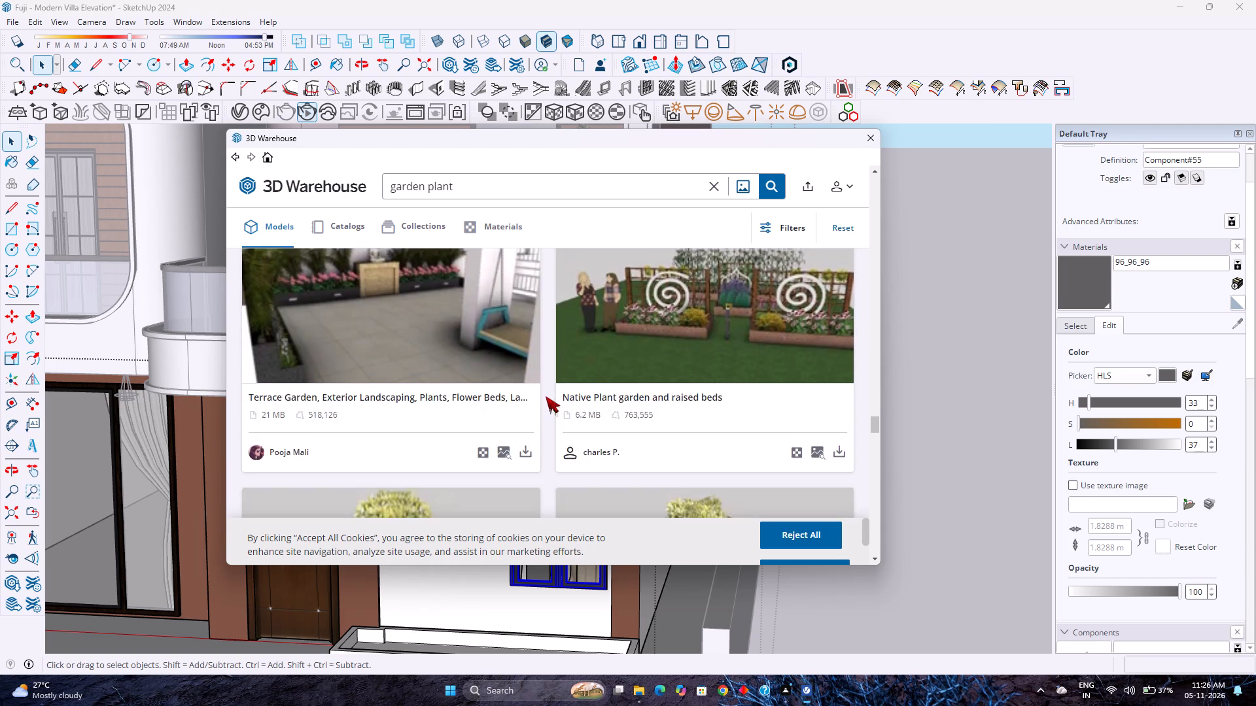
scroll(548, 427, "down", 12)
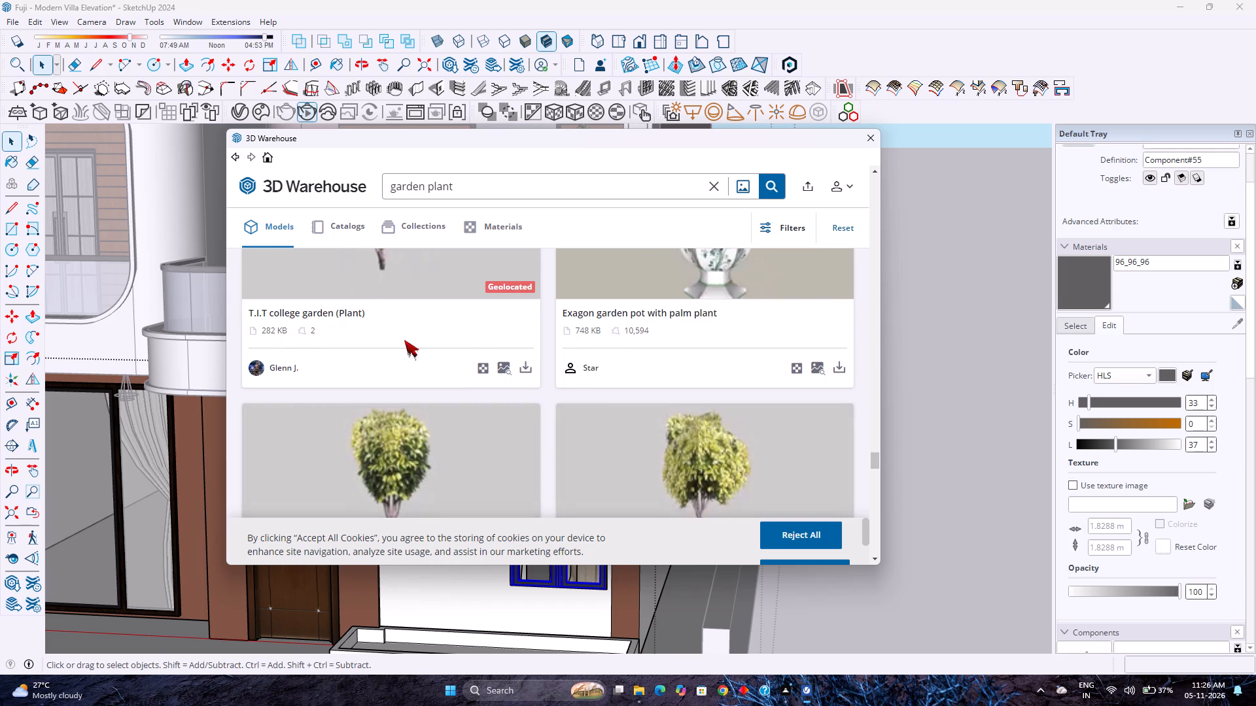
scroll(484, 428, "down", 5)
scroll(410, 381, "down", 4)
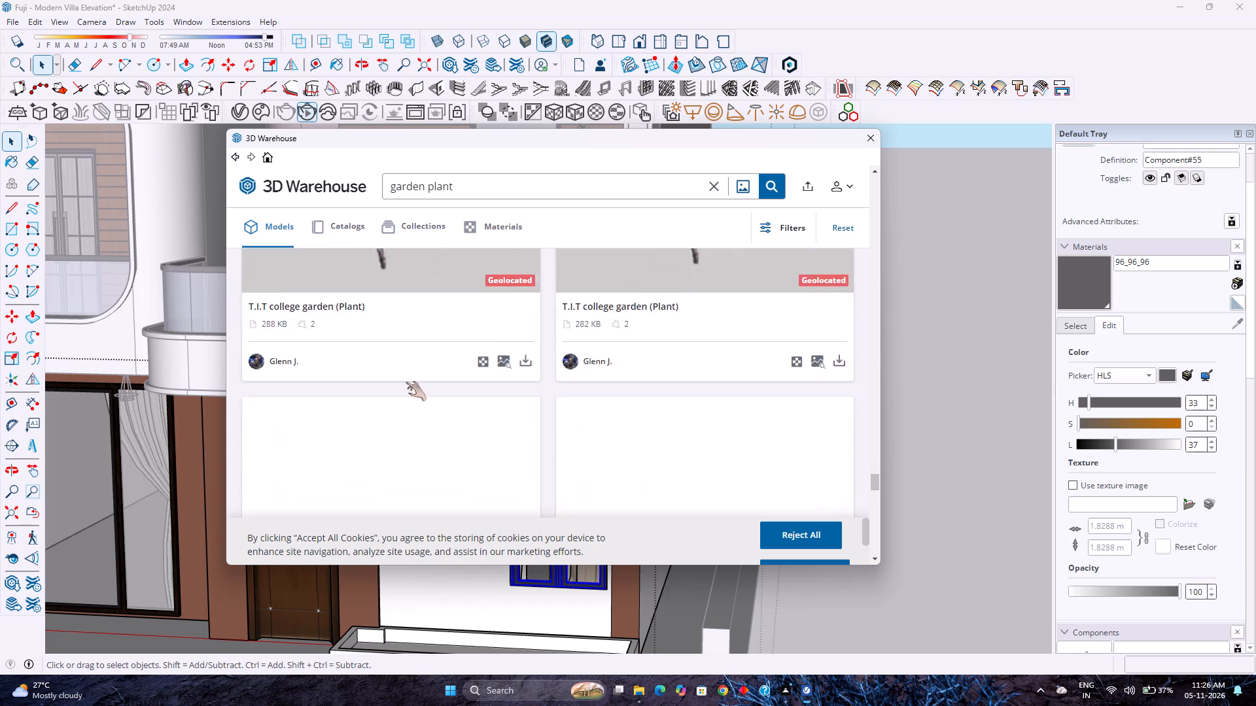
scroll(408, 382, "down", 14)
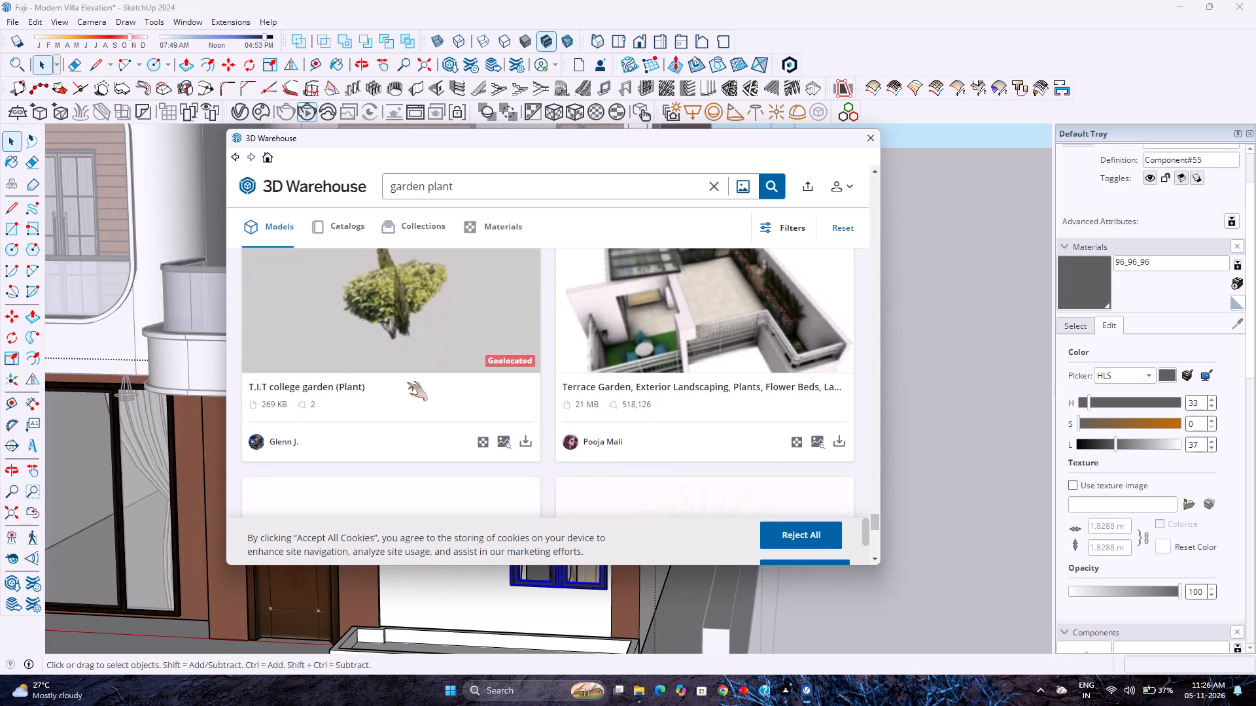
scroll(407, 382, "down", 6)
scroll(405, 382, "up", 3)
scroll(405, 382, "down", 6)
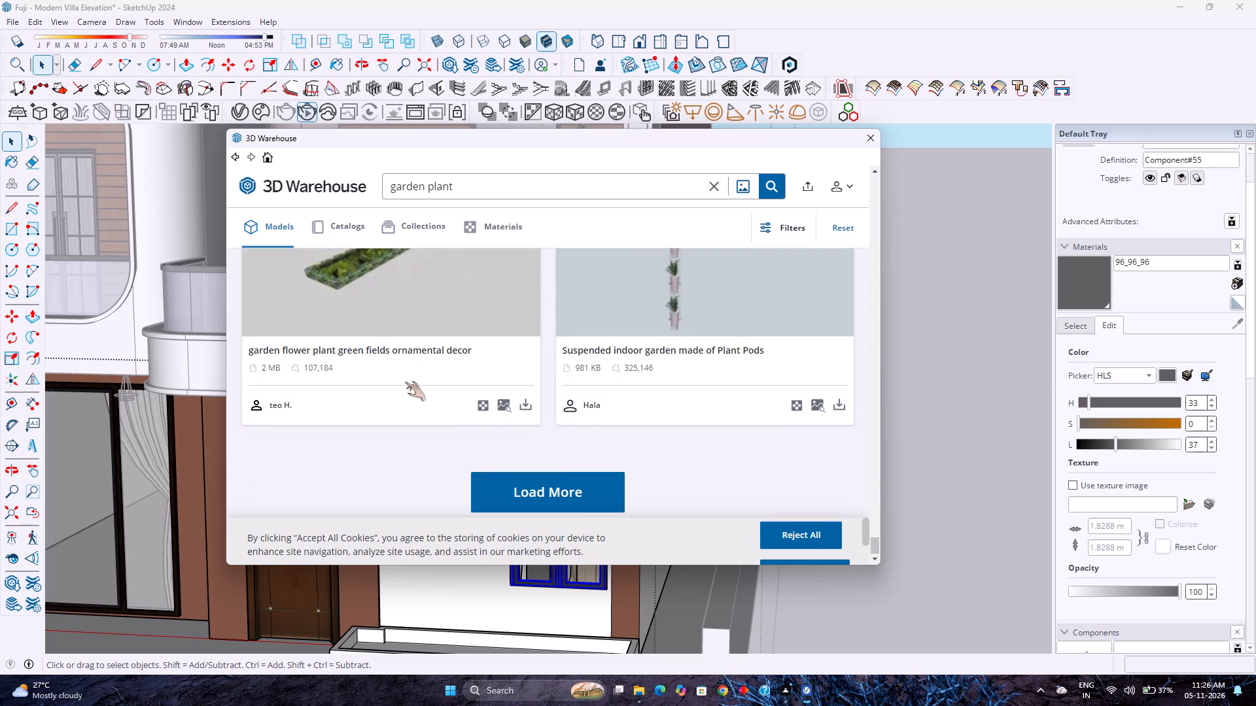
scroll(405, 382, "down", 3)
Load more "garden plant" models and examine the living walls, planter boxes, plant stands, flowers and front gardens.
left_click(535, 494)
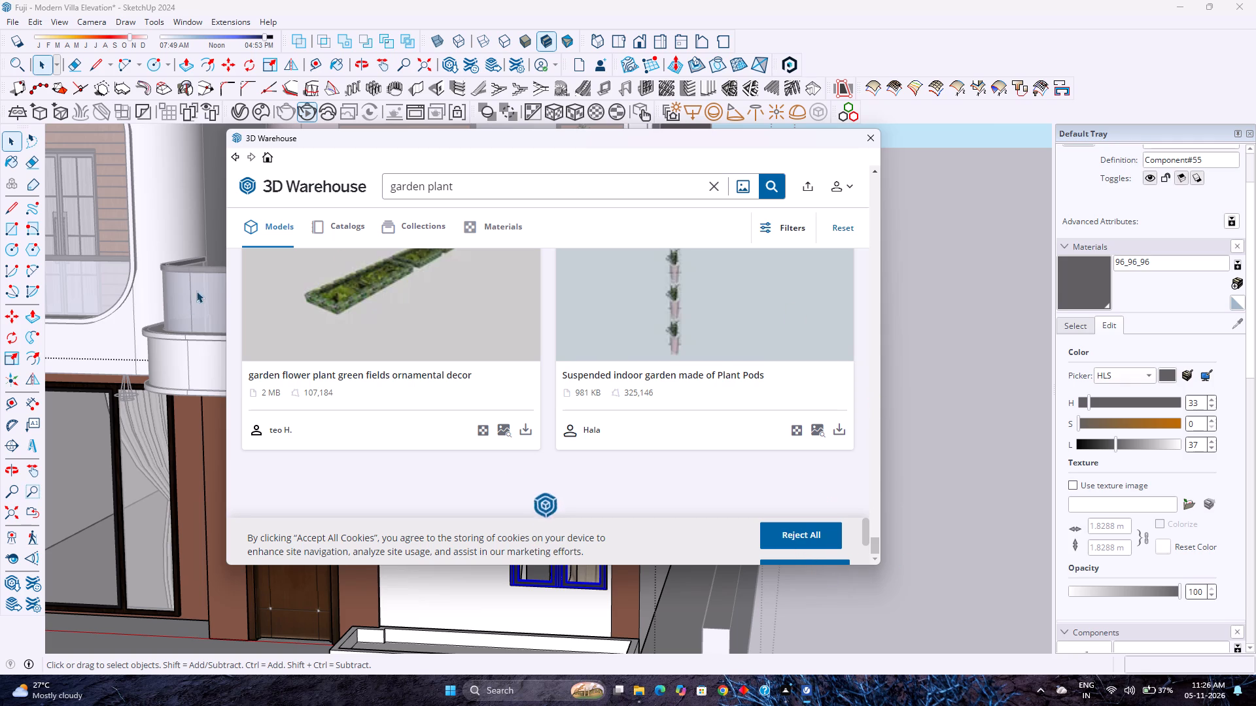
scroll(527, 443, "down", 4)
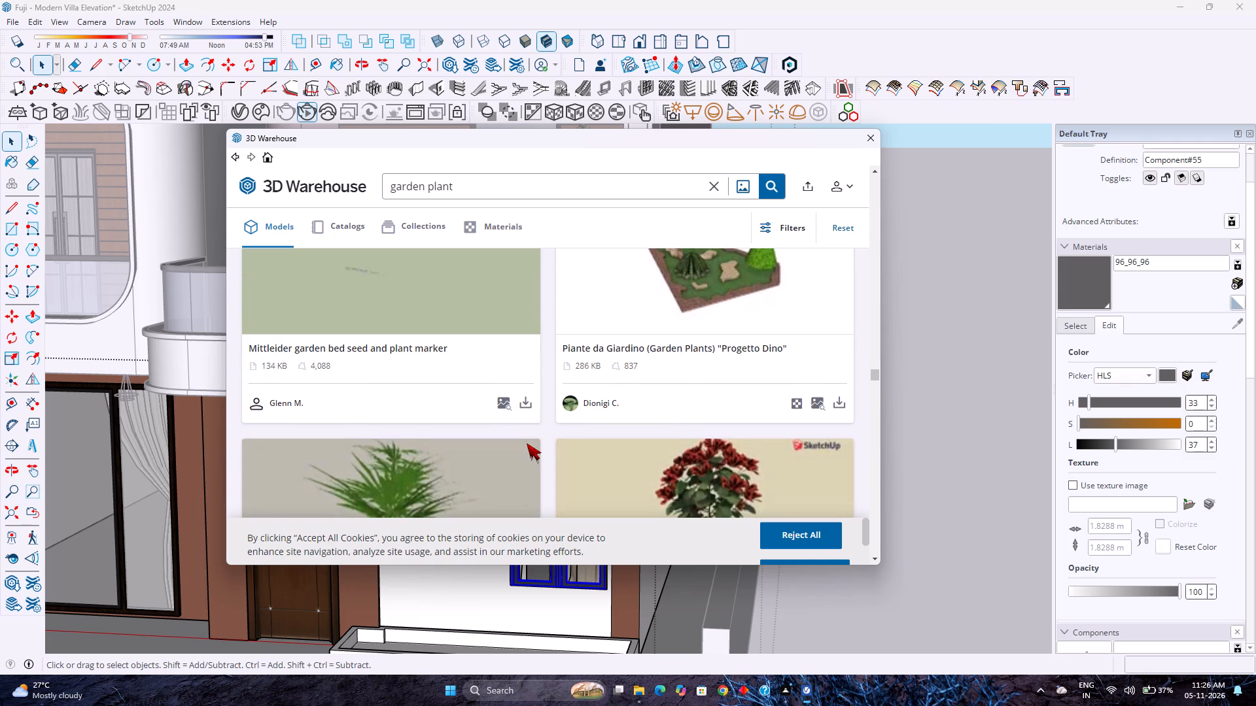
scroll(527, 443, "down", 9)
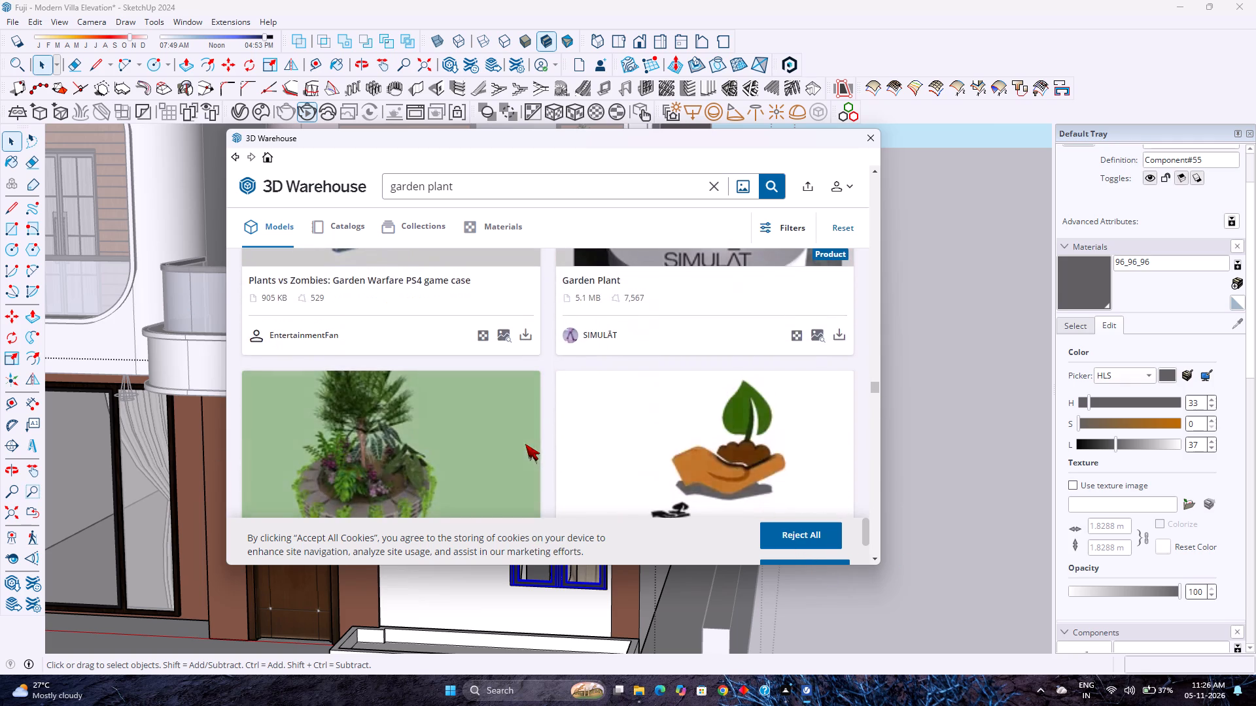
scroll(525, 444, "down", 8)
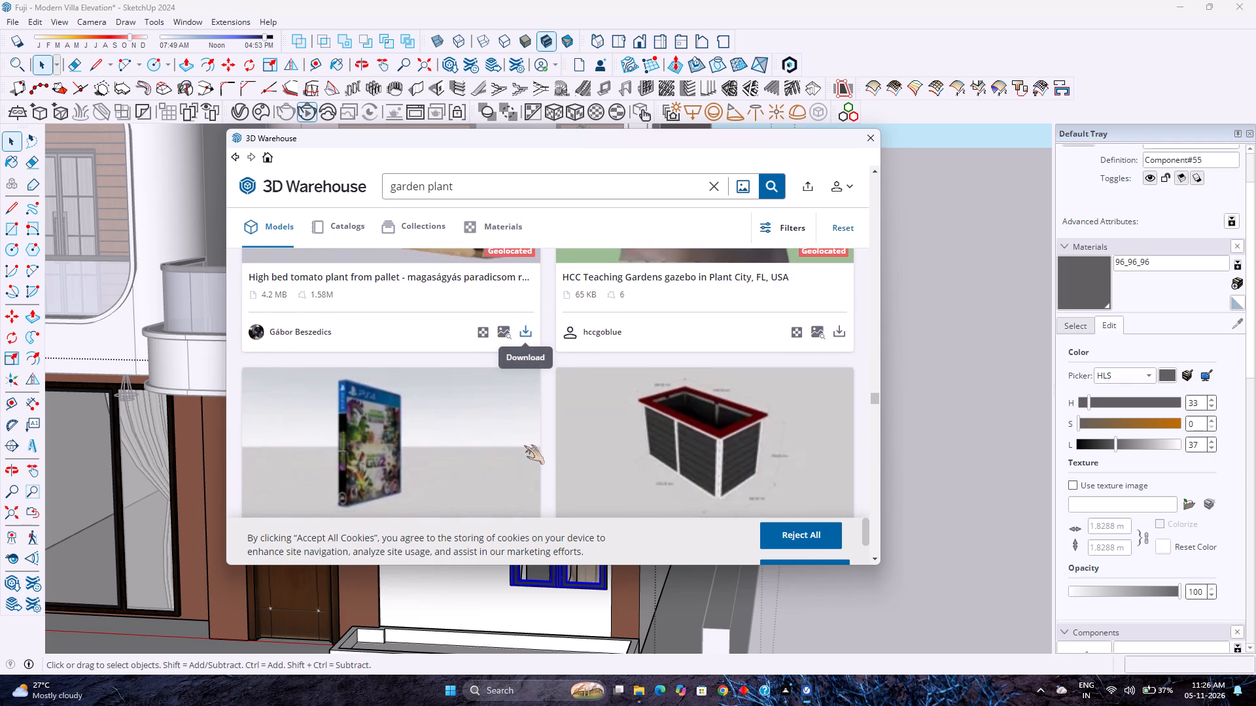
scroll(524, 445, "down", 11)
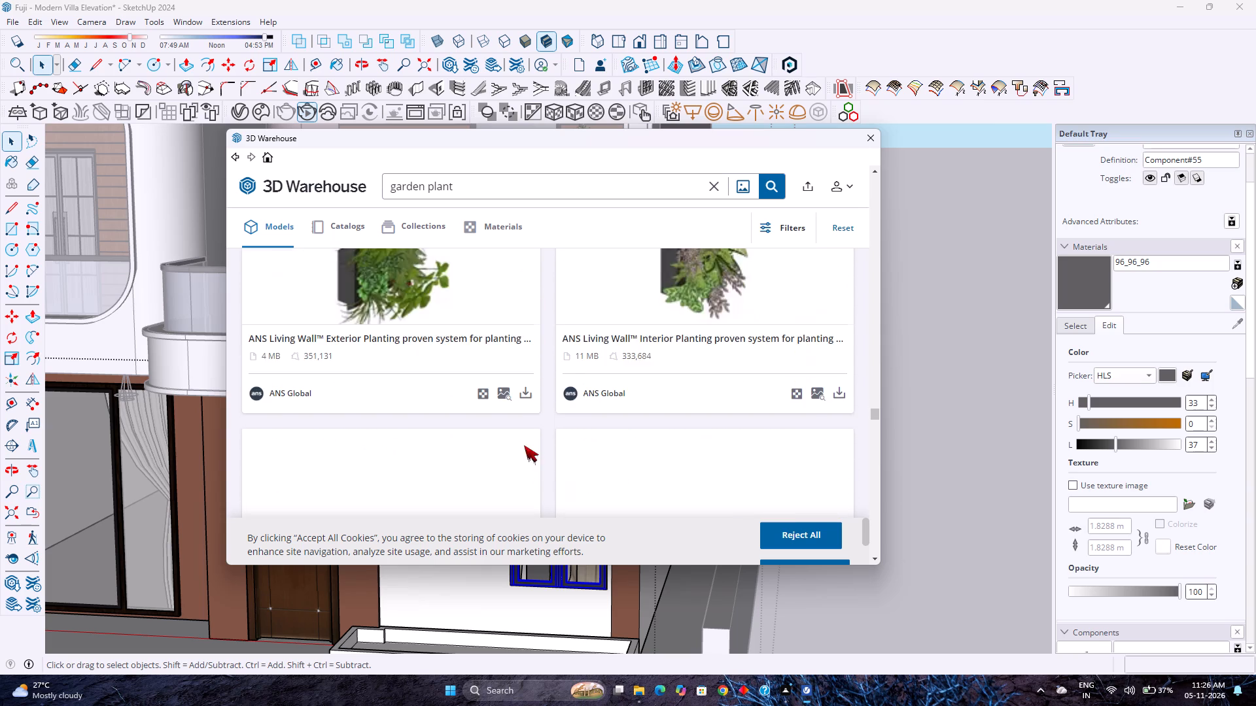
scroll(524, 445, "down", 10)
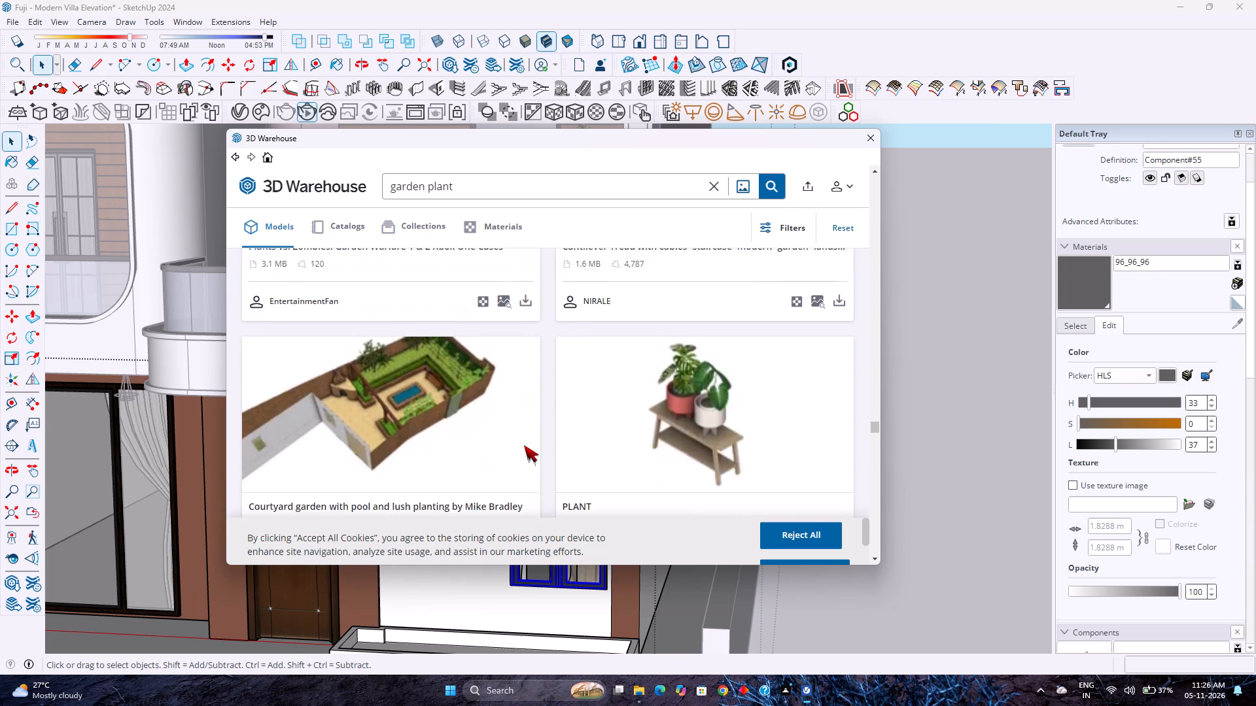
scroll(524, 445, "down", 8)
scroll(524, 445, "up", 1)
scroll(524, 445, "down", 7)
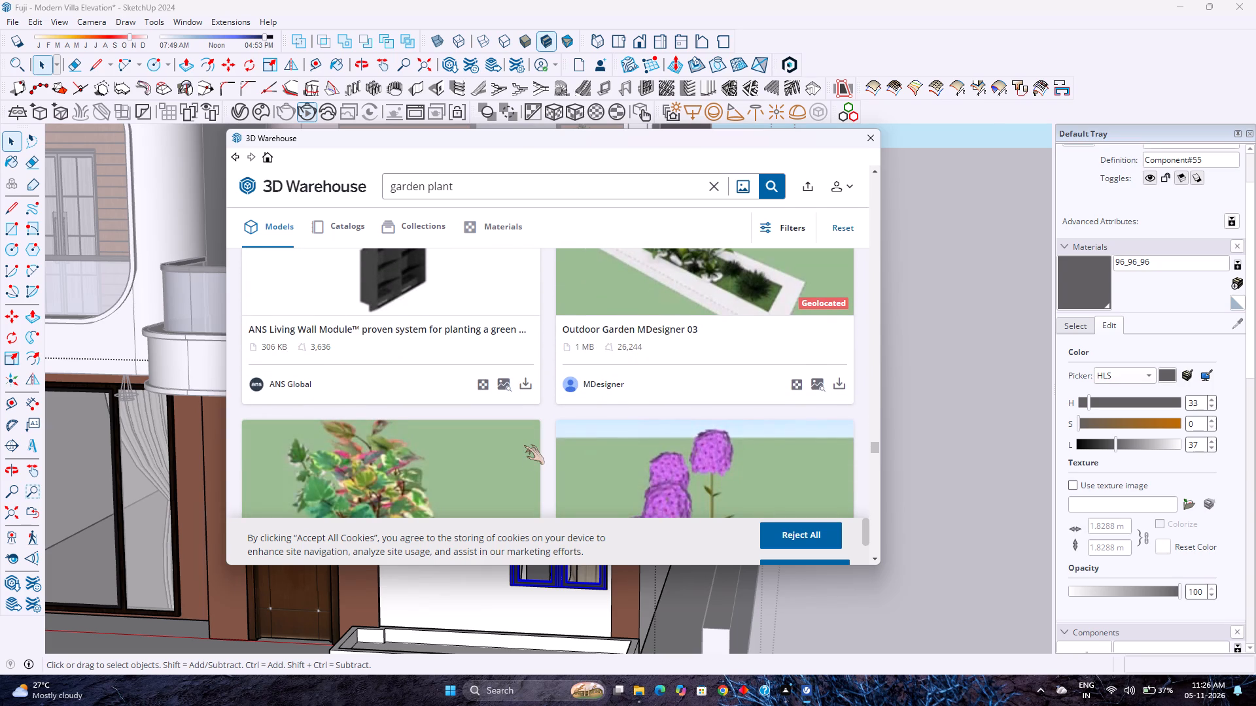
scroll(561, 437, "down", 10)
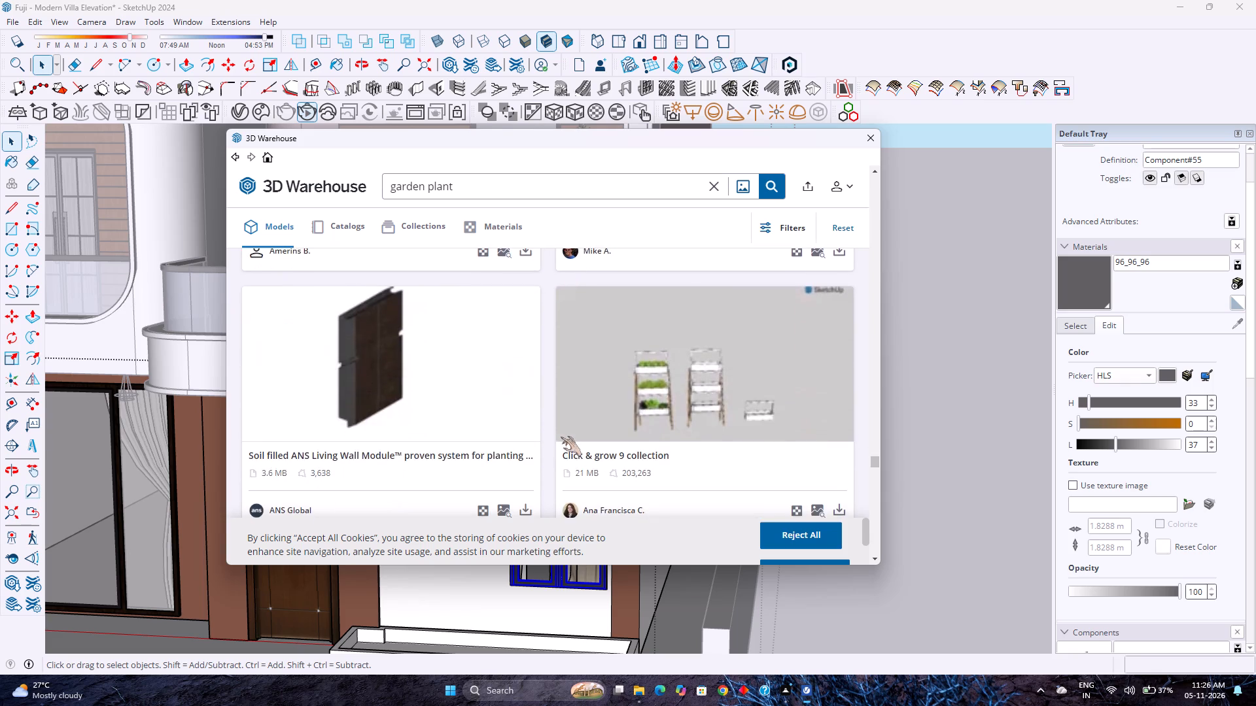
scroll(552, 441, "down", 13)
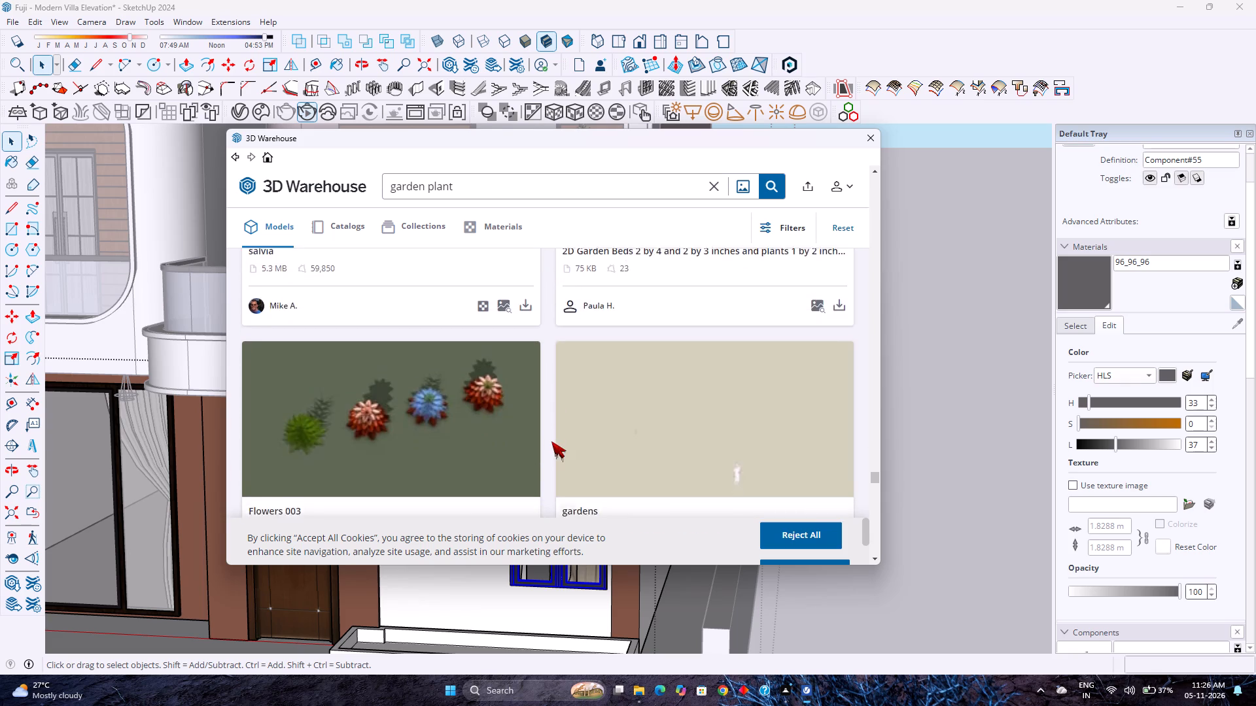
scroll(551, 441, "down", 3)
scroll(551, 441, "up", 2)
scroll(551, 441, "down", 9)
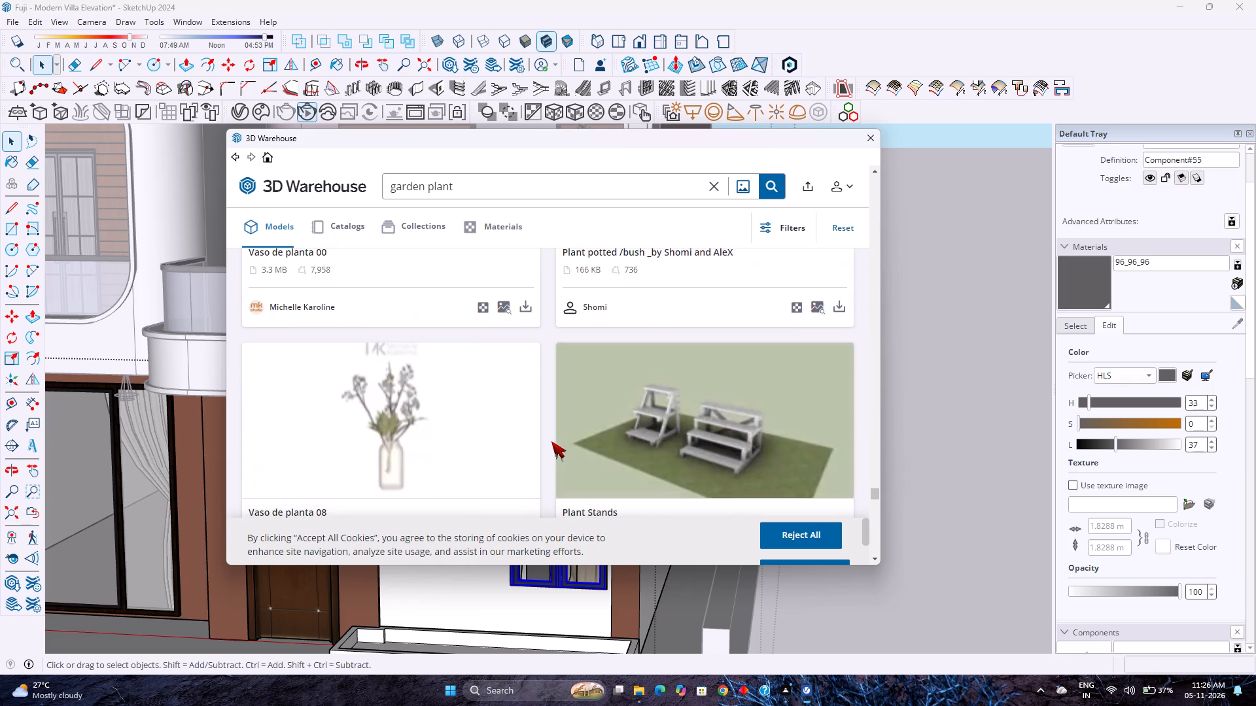
scroll(551, 441, "down", 9)
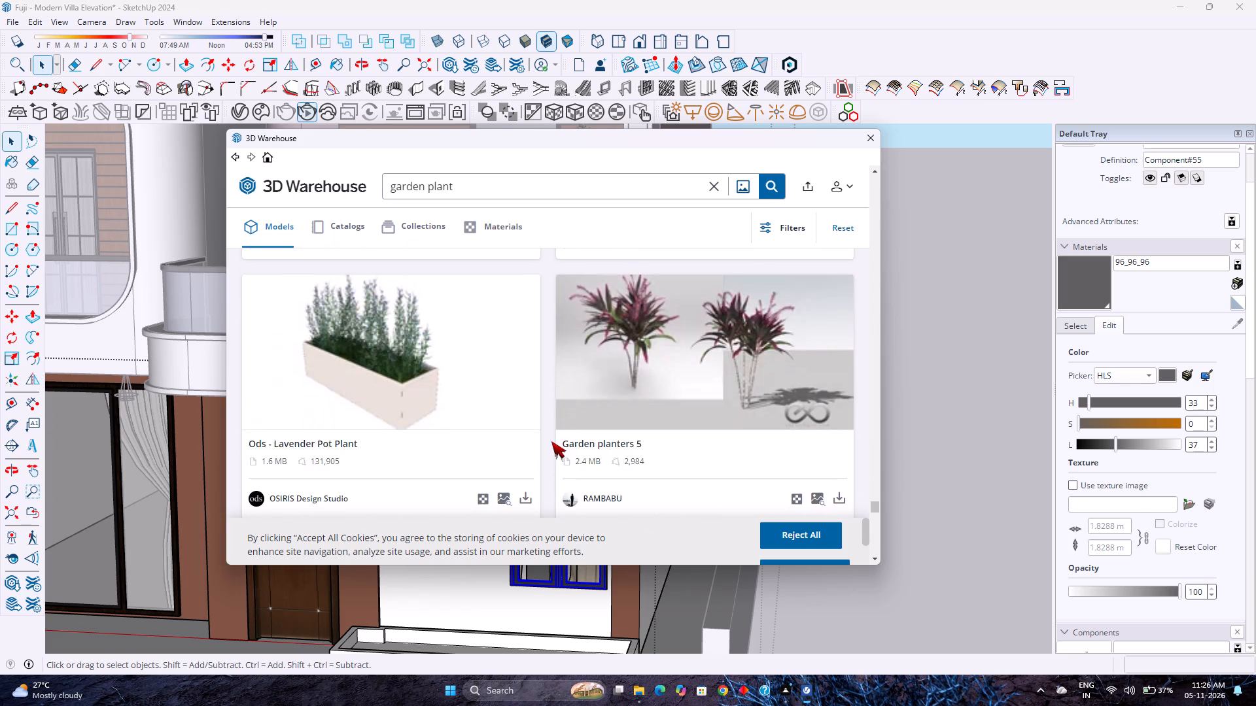
scroll(551, 441, "down", 1)
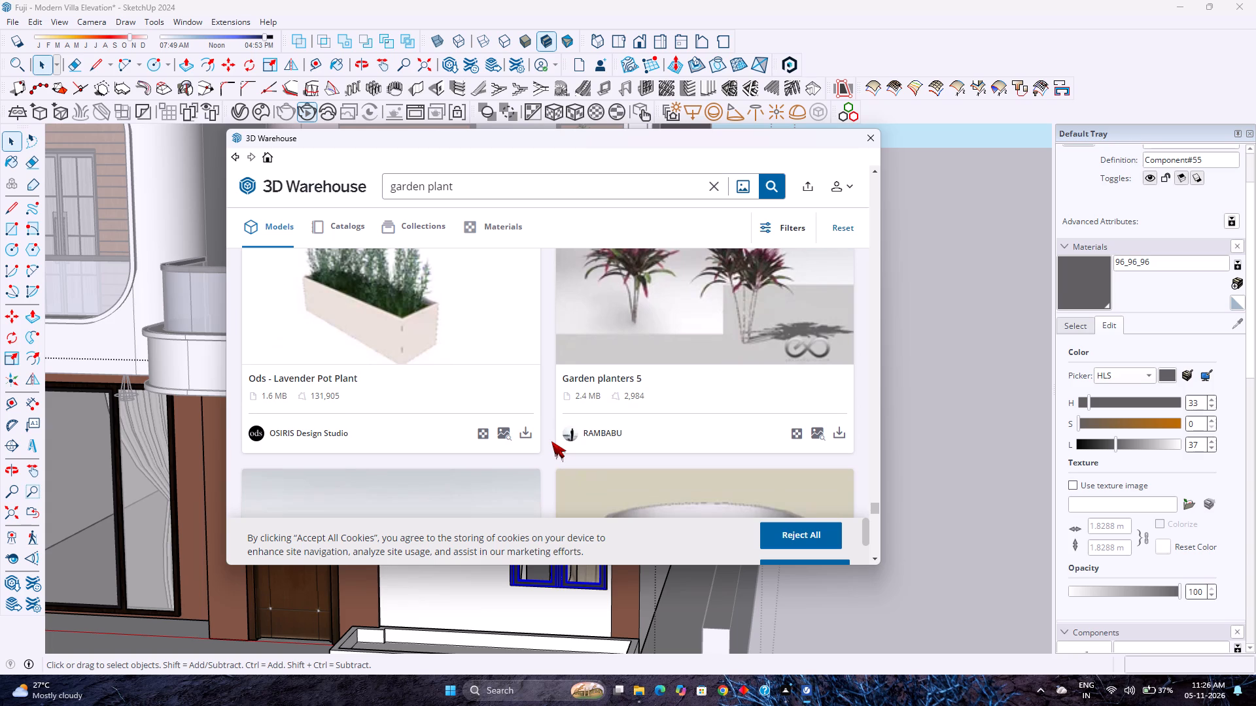
scroll(551, 441, "down", 9)
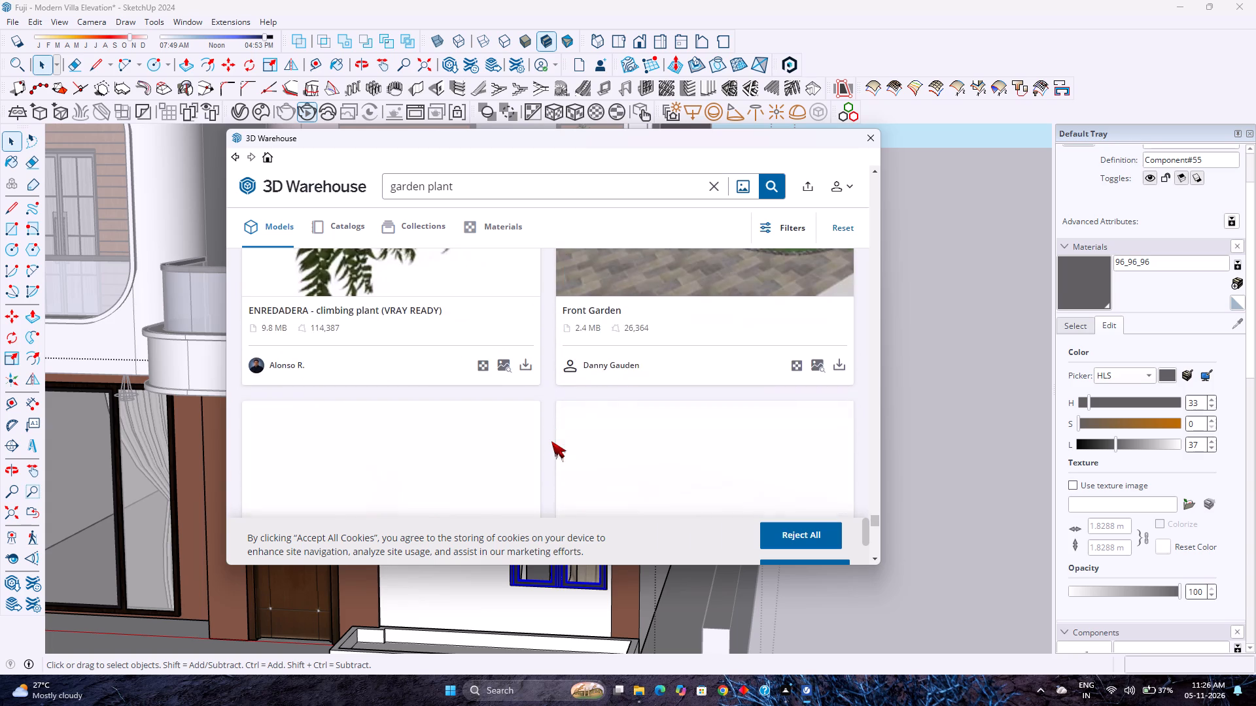
scroll(551, 441, "up", 3)
scroll(551, 441, "down", 1)
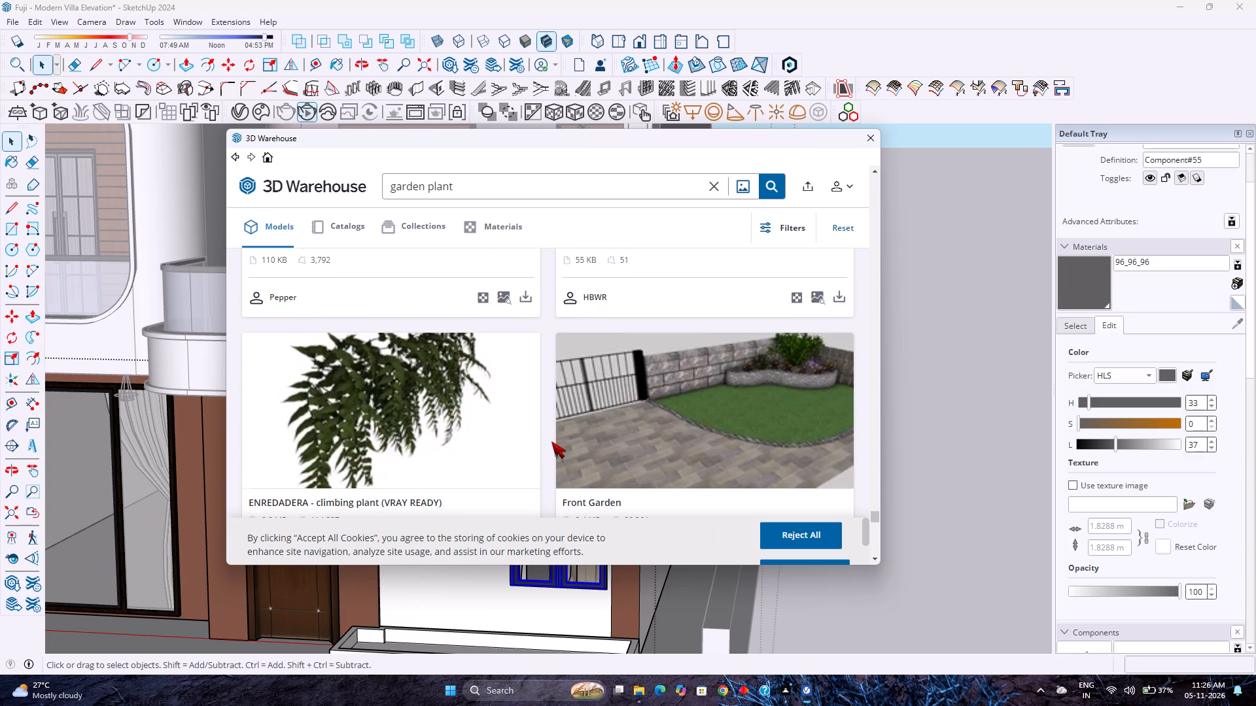
scroll(551, 441, "down", 10)
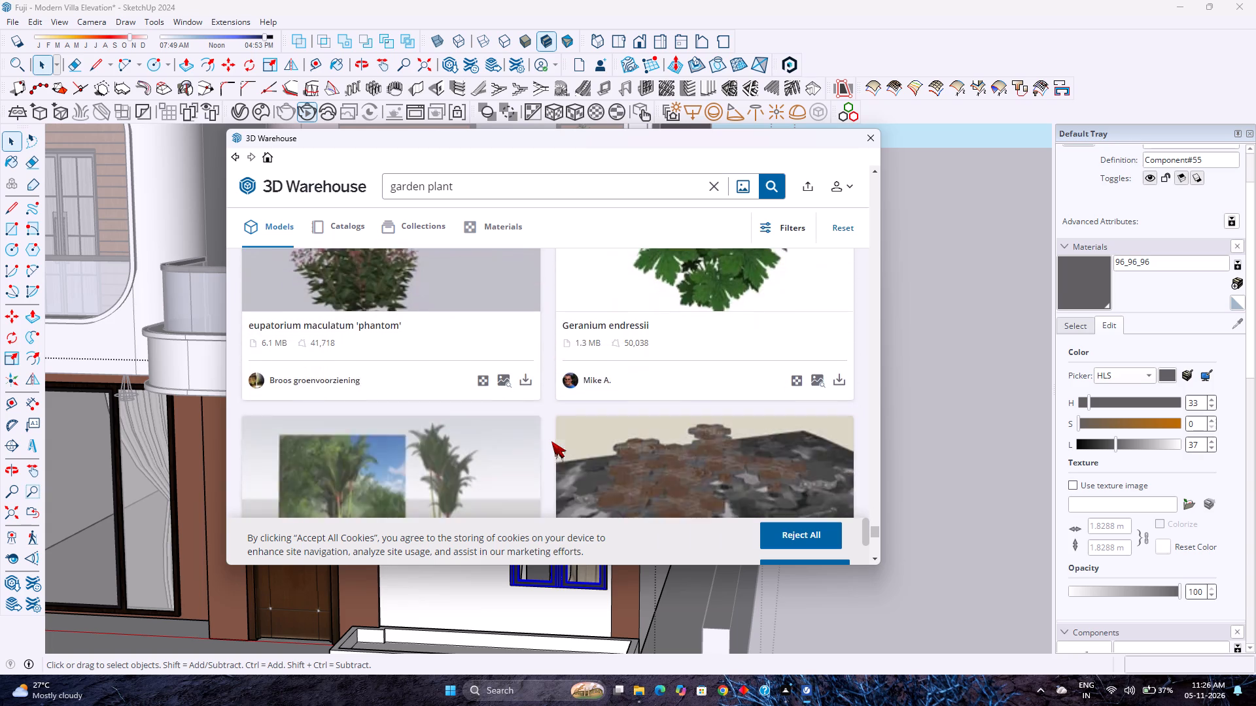
scroll(551, 441, "down", 10)
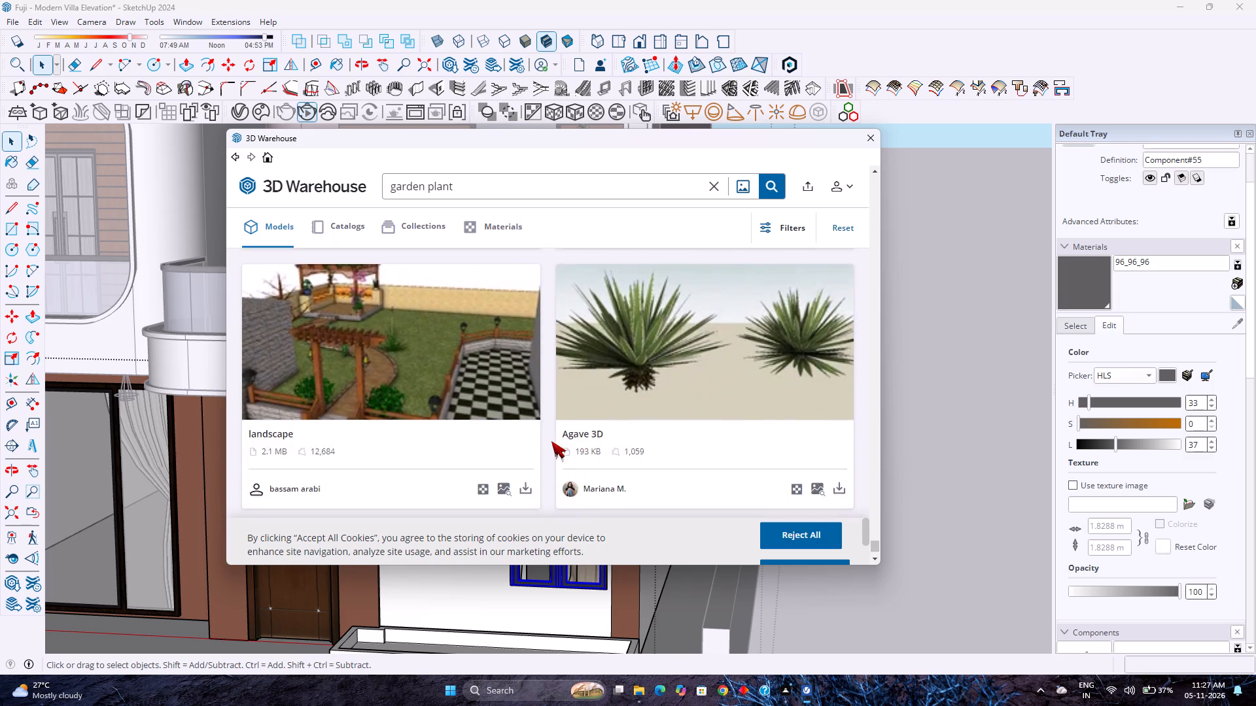
scroll(551, 441, "down", 4)
Load another batch of "garden plant" models and examine the urns, plant stands, vertical gardens, boxwoods, flowers and planter boxes.
left_click(541, 480)
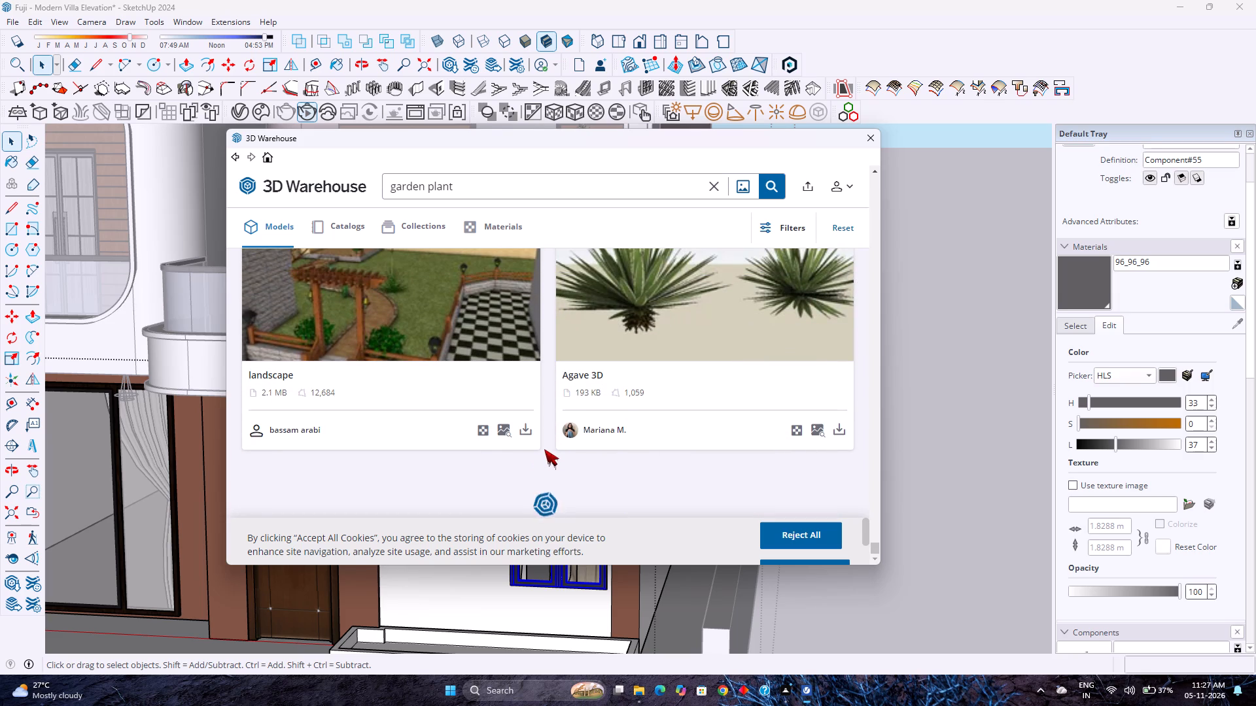
scroll(546, 439, "down", 5)
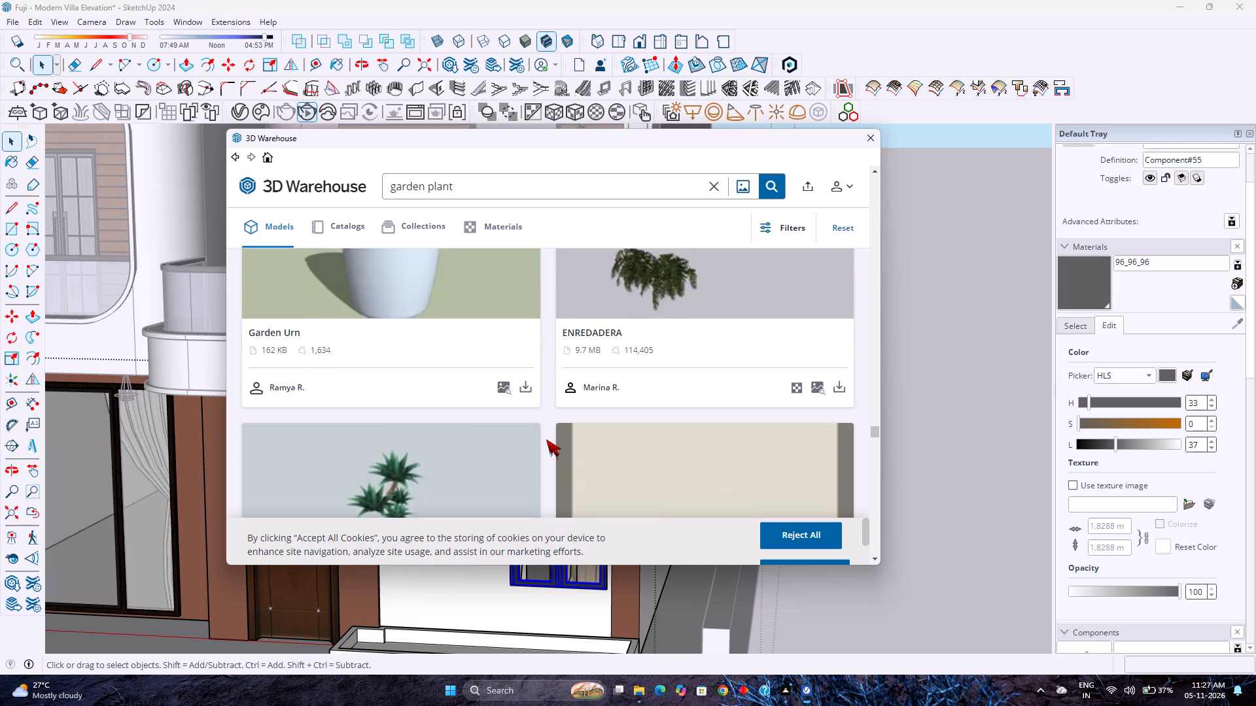
scroll(548, 439, "up", 2)
scroll(548, 439, "down", 2)
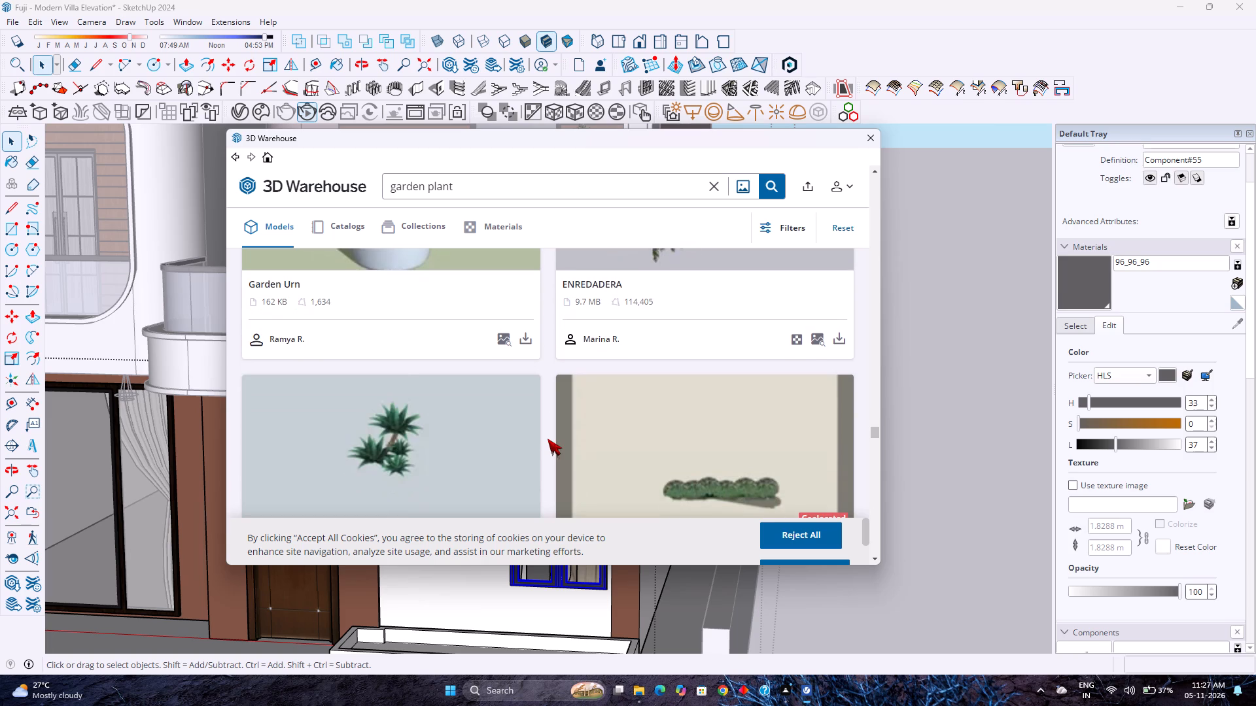
scroll(548, 439, "down", 10)
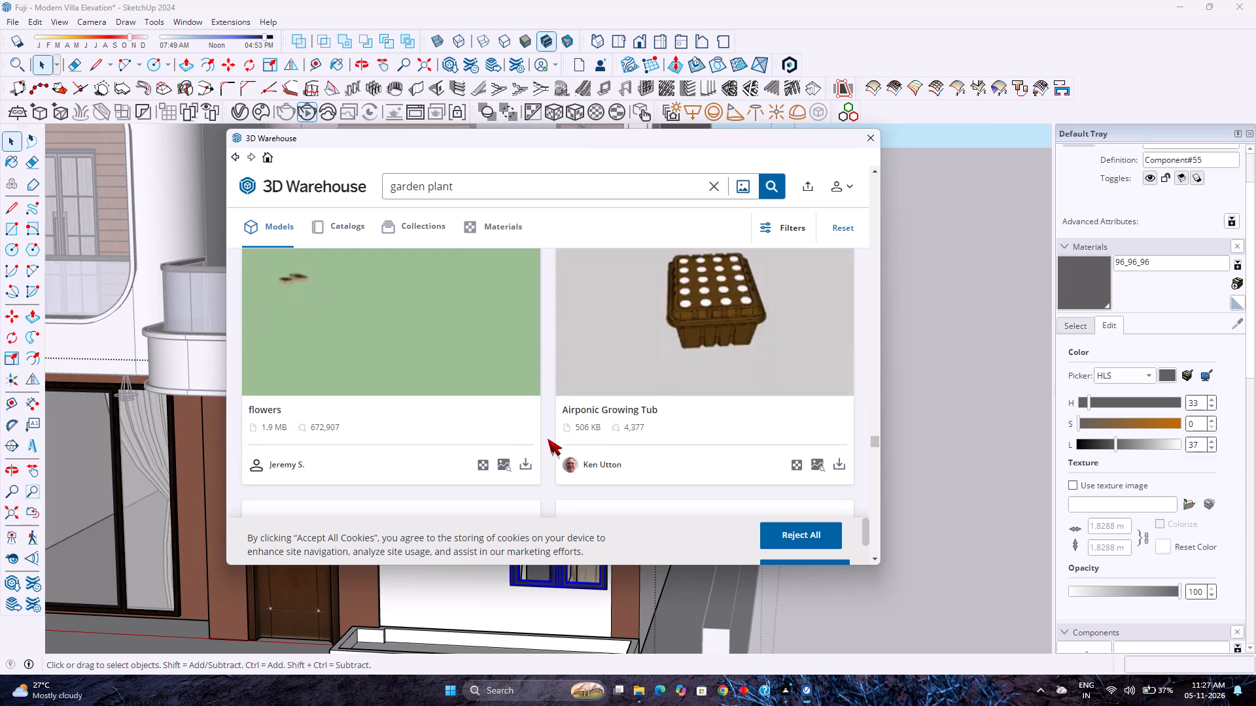
scroll(548, 439, "down", 4)
scroll(548, 439, "up", 9)
scroll(548, 439, "down", 4)
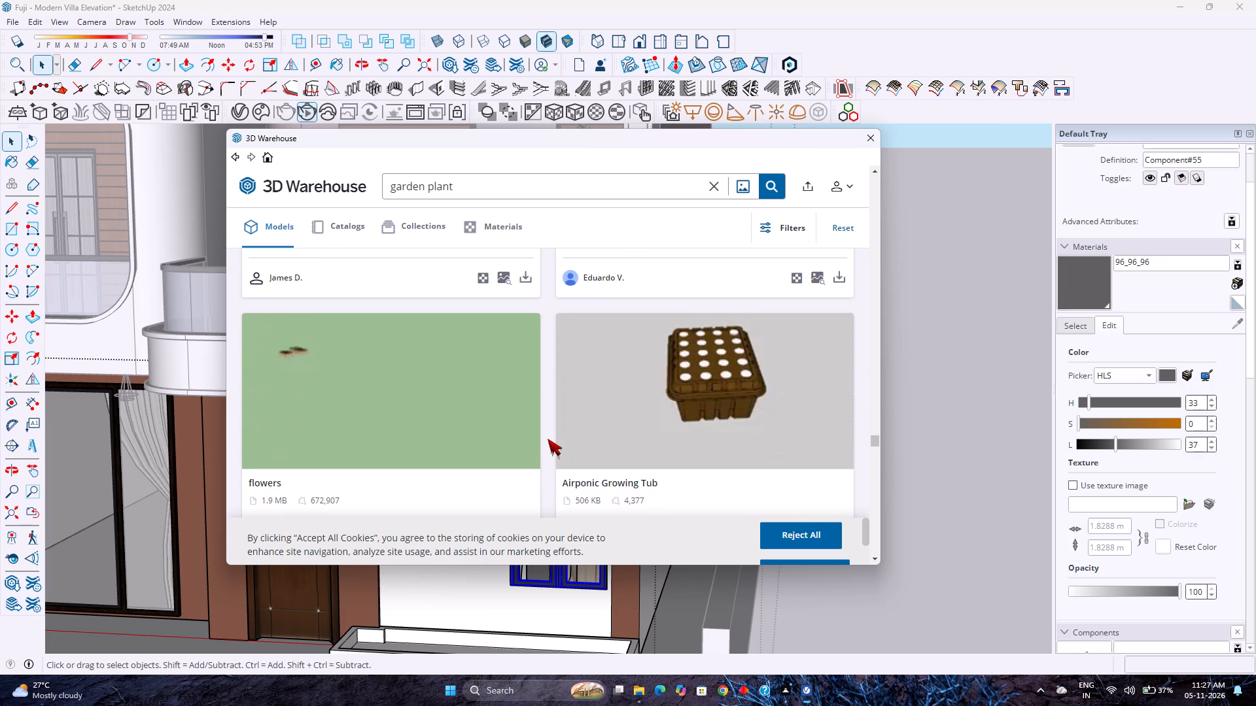
scroll(548, 439, "down", 3)
scroll(548, 439, "up", 5)
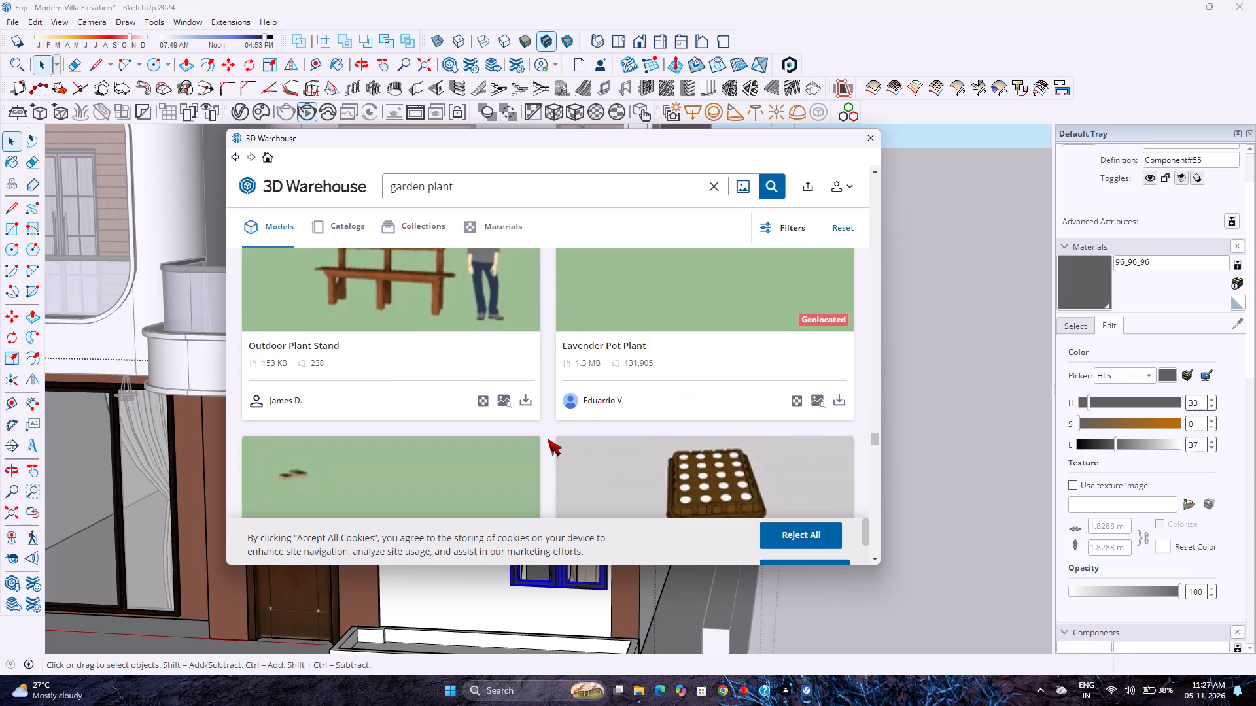
scroll(548, 439, "down", 9)
scroll(548, 439, "up", 2)
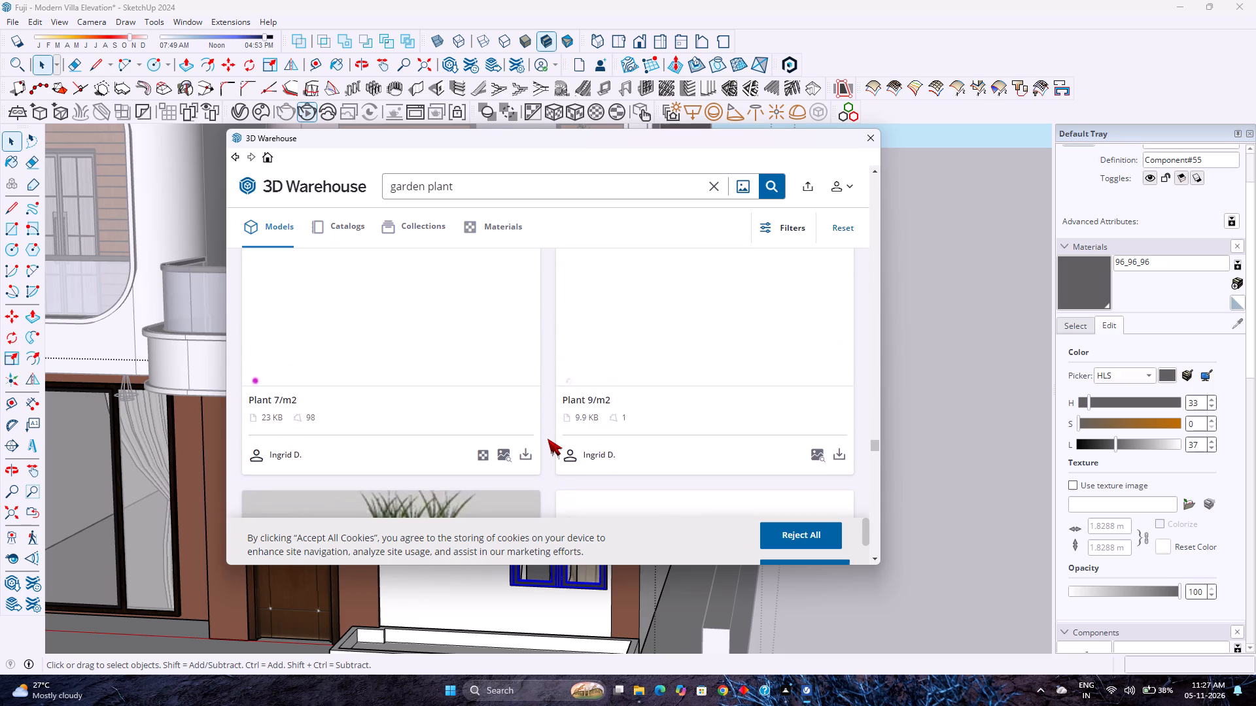
scroll(548, 439, "up", 2)
scroll(548, 439, "down", 3)
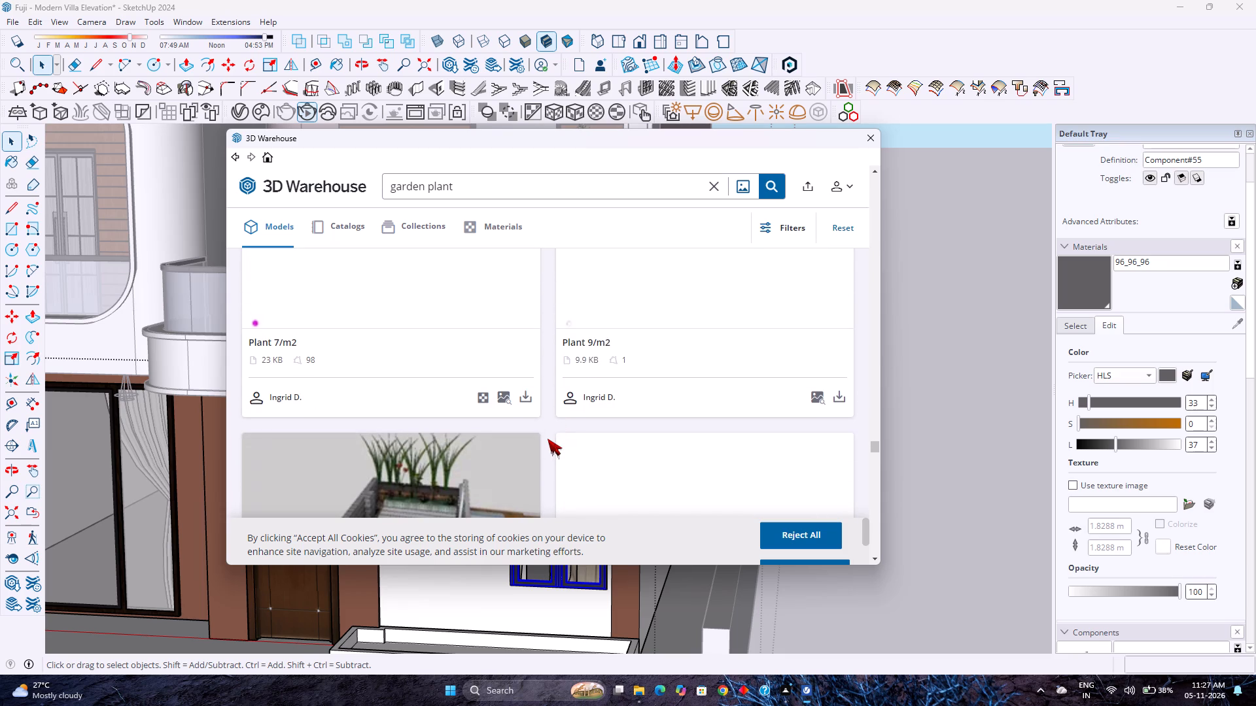
scroll(548, 439, "down", 4)
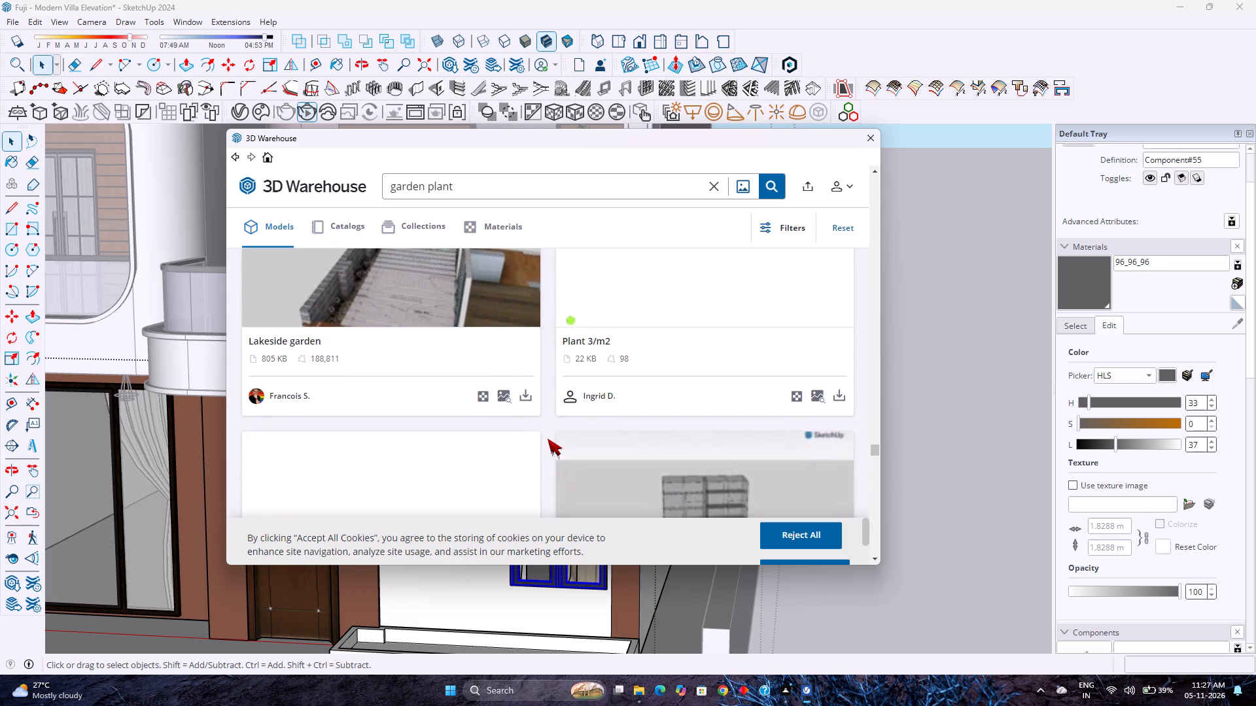
scroll(548, 439, "down", 5)
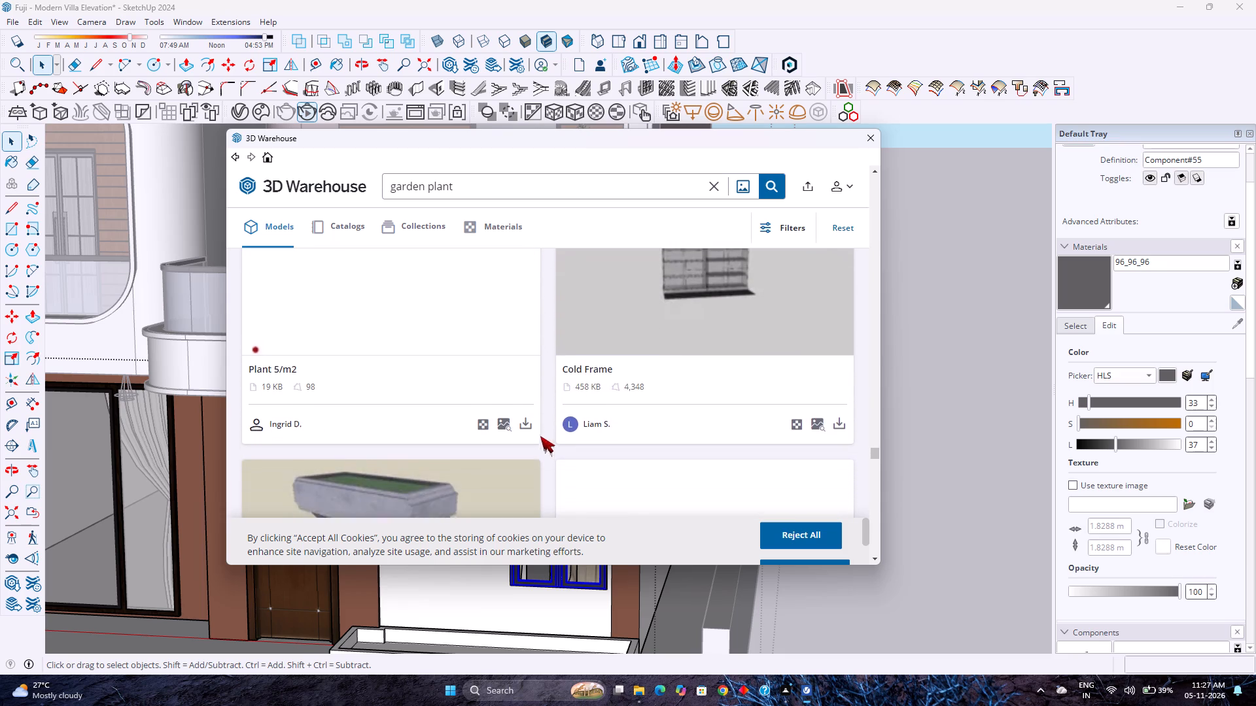
scroll(562, 394, "down", 6)
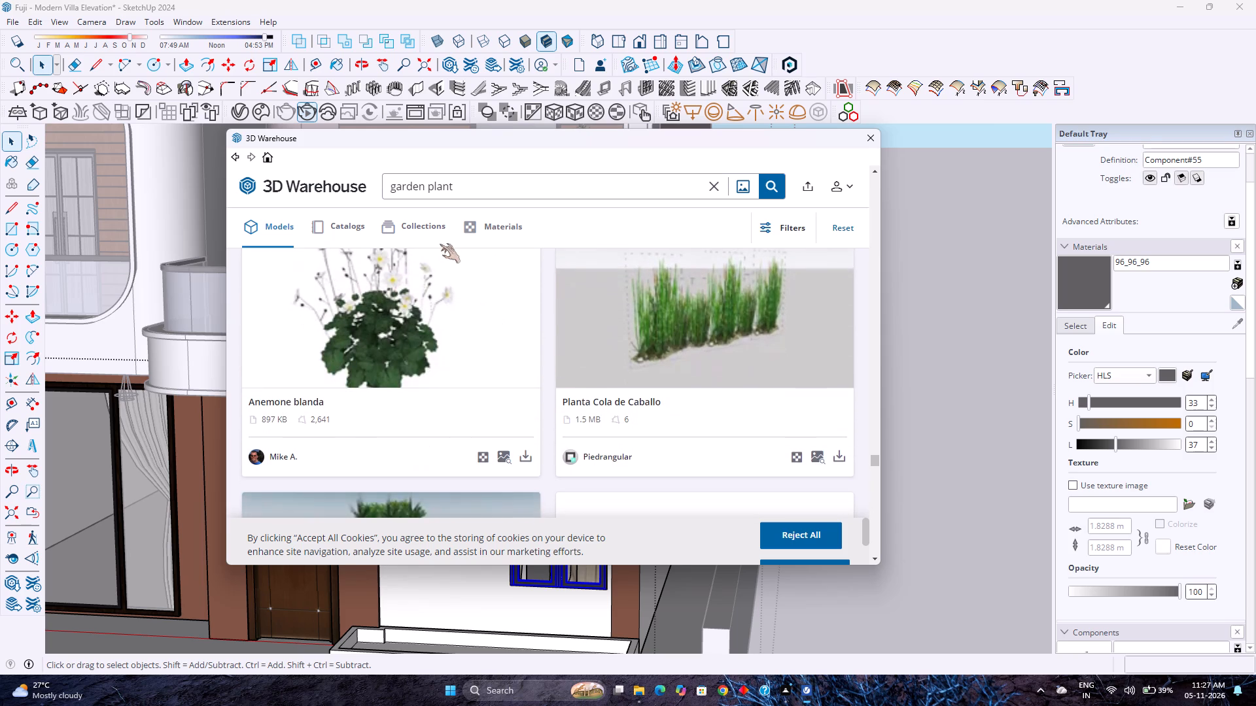
scroll(451, 409, "down", 4)
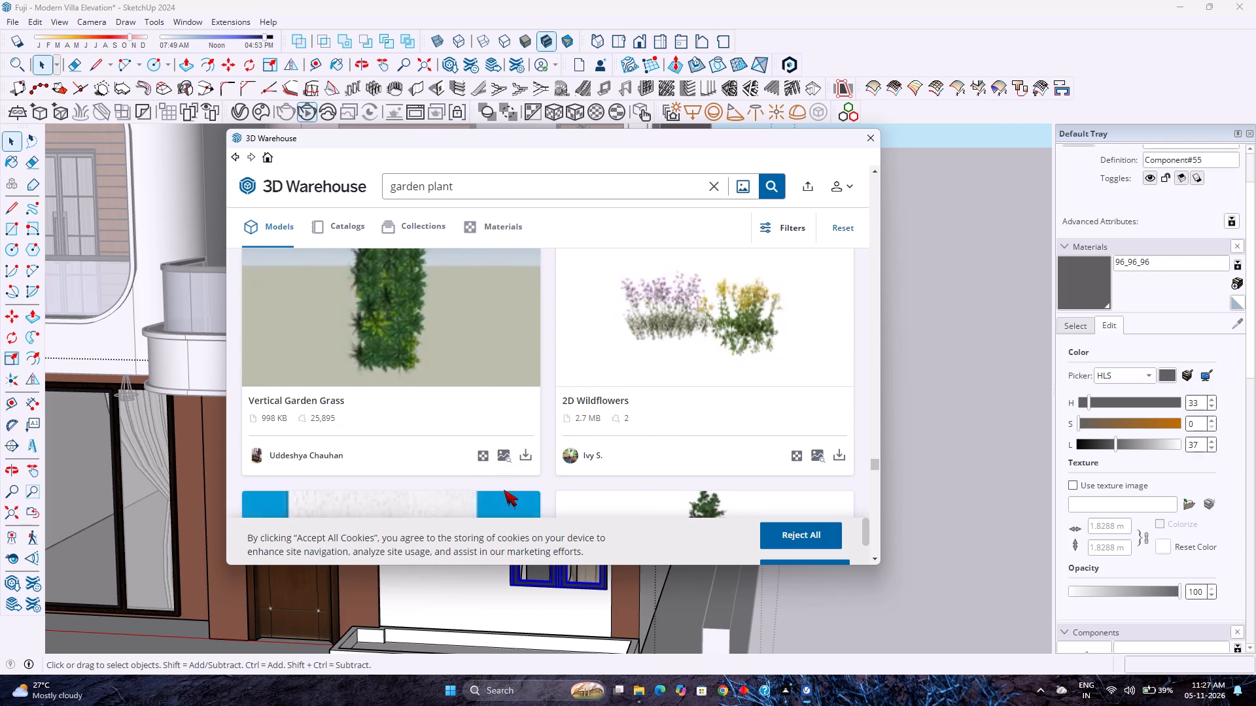
scroll(504, 490, "down", 1)
scroll(527, 411, "down", 3)
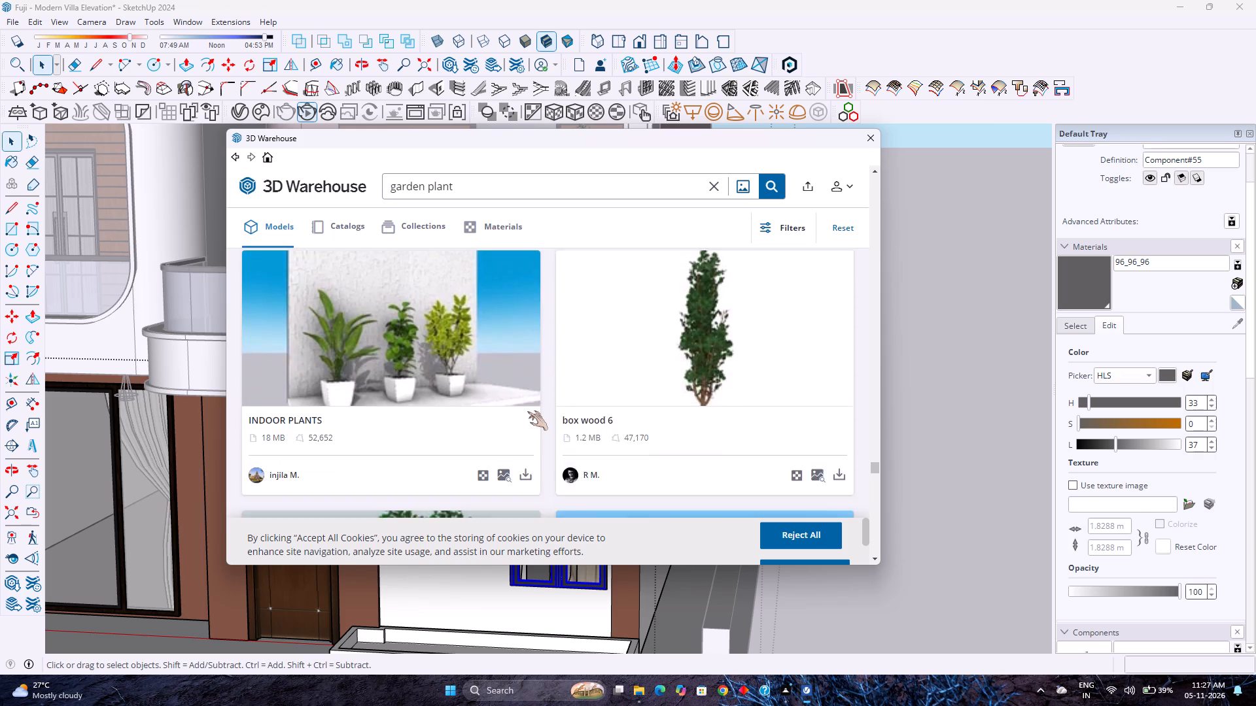
scroll(527, 411, "down", 4)
scroll(477, 365, "down", 7)
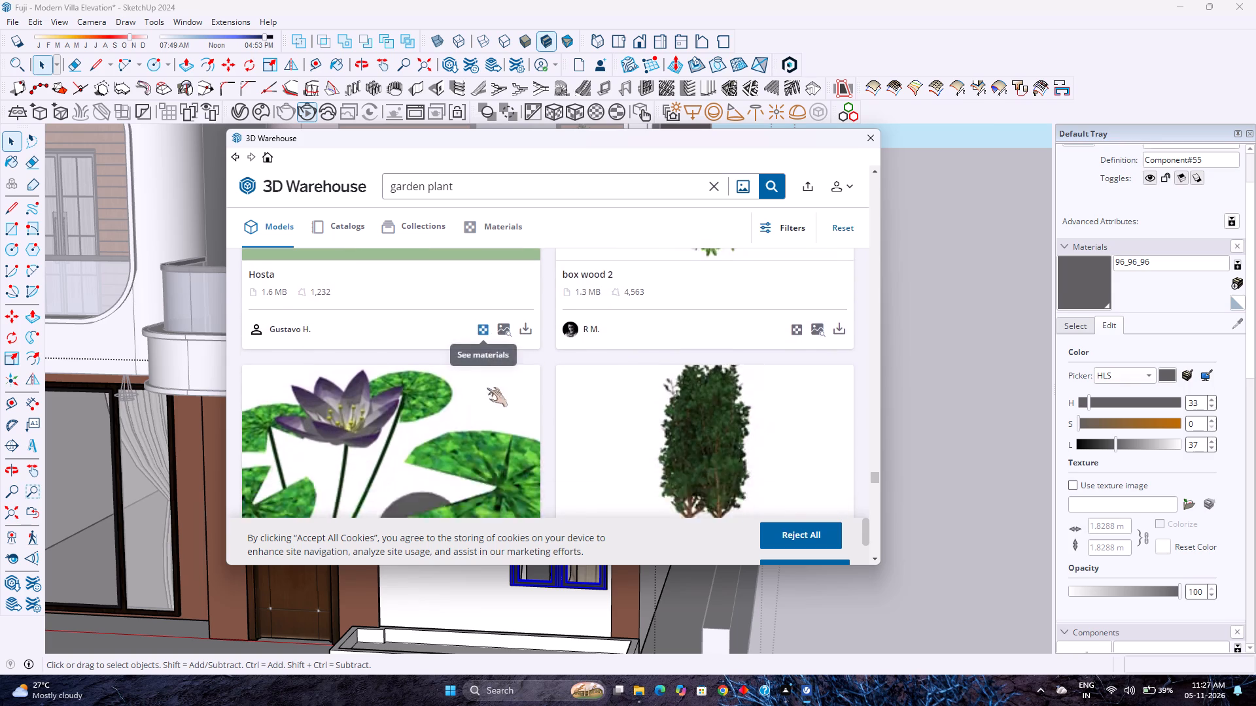
scroll(487, 386, "down", 6)
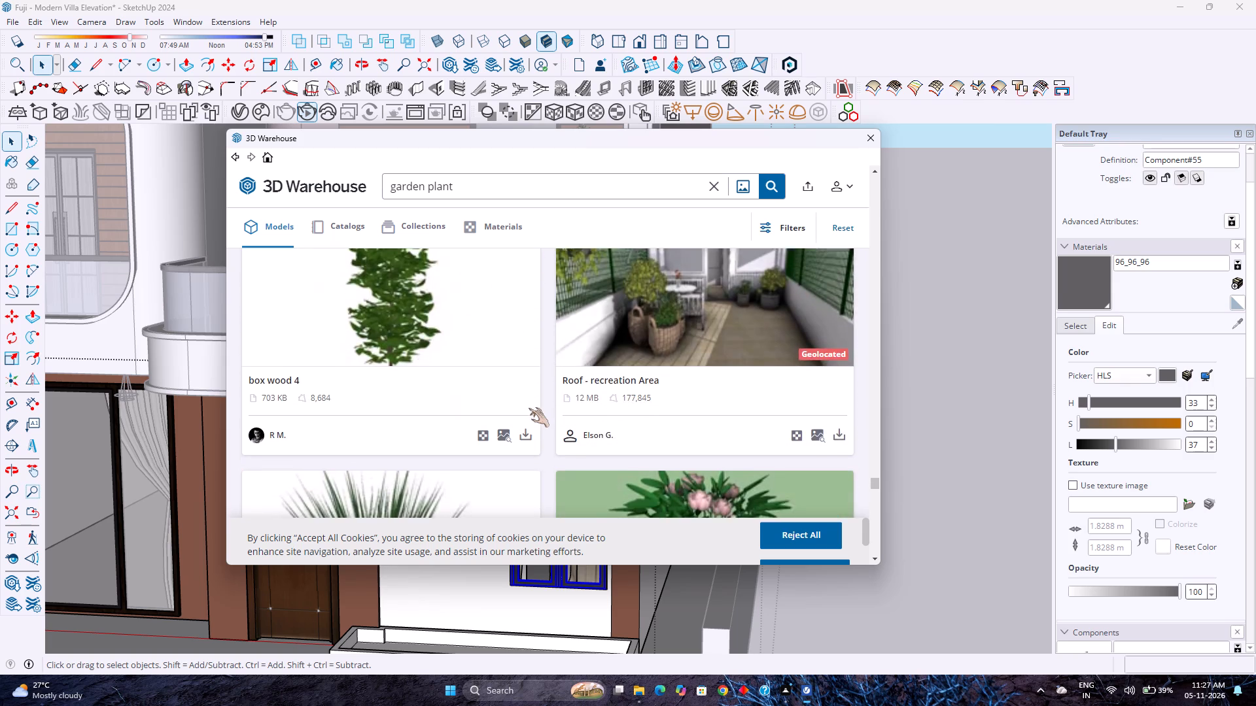
scroll(529, 408, "down", 3)
scroll(529, 408, "up", 1)
scroll(529, 408, "down", 5)
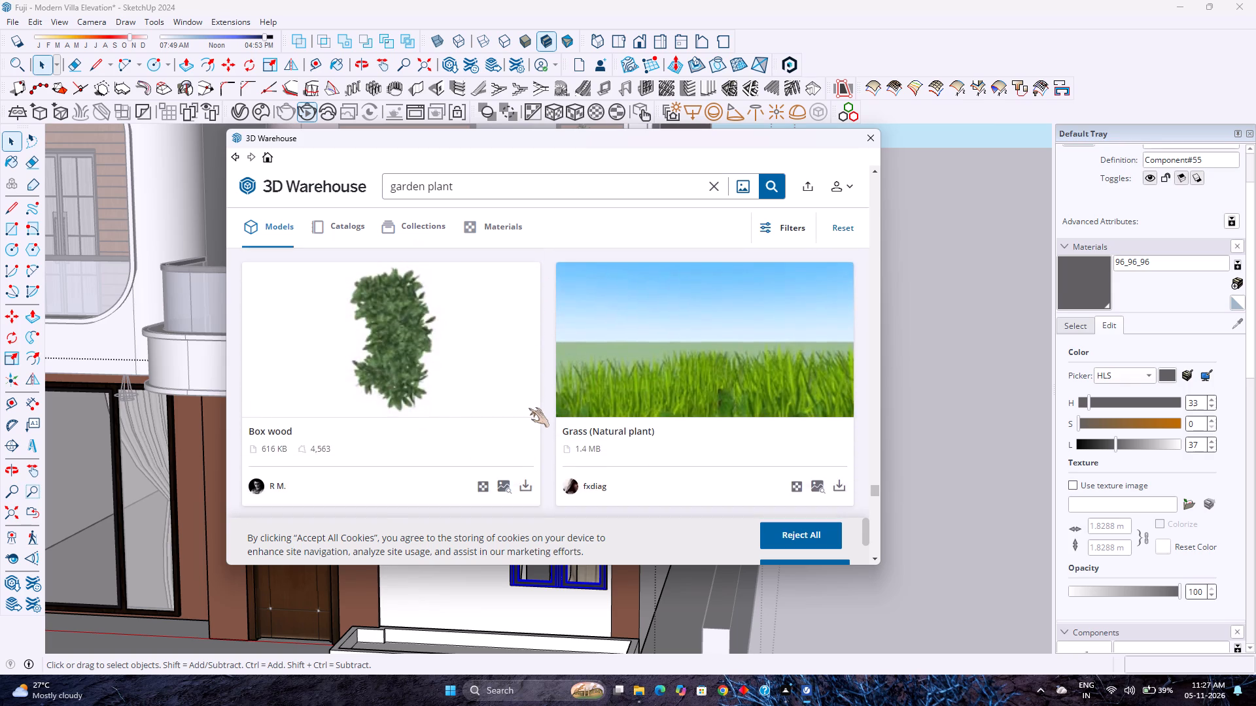
scroll(529, 408, "down", 5)
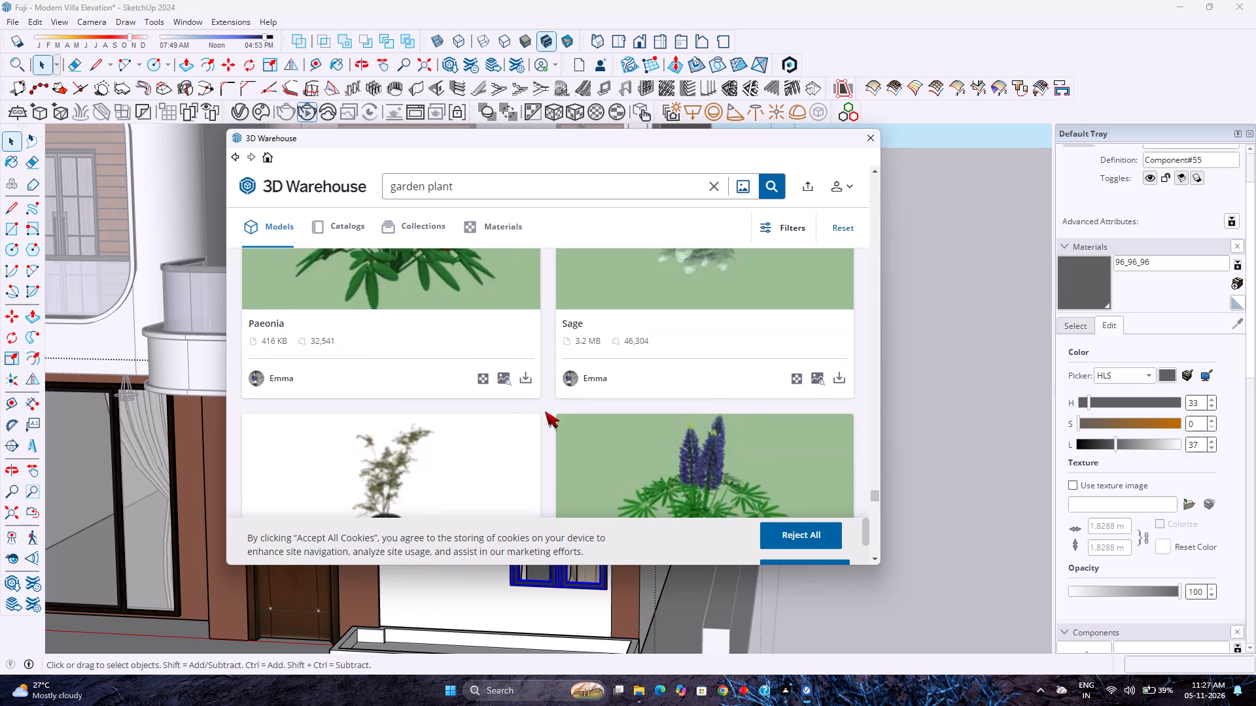
scroll(545, 411, "down", 10)
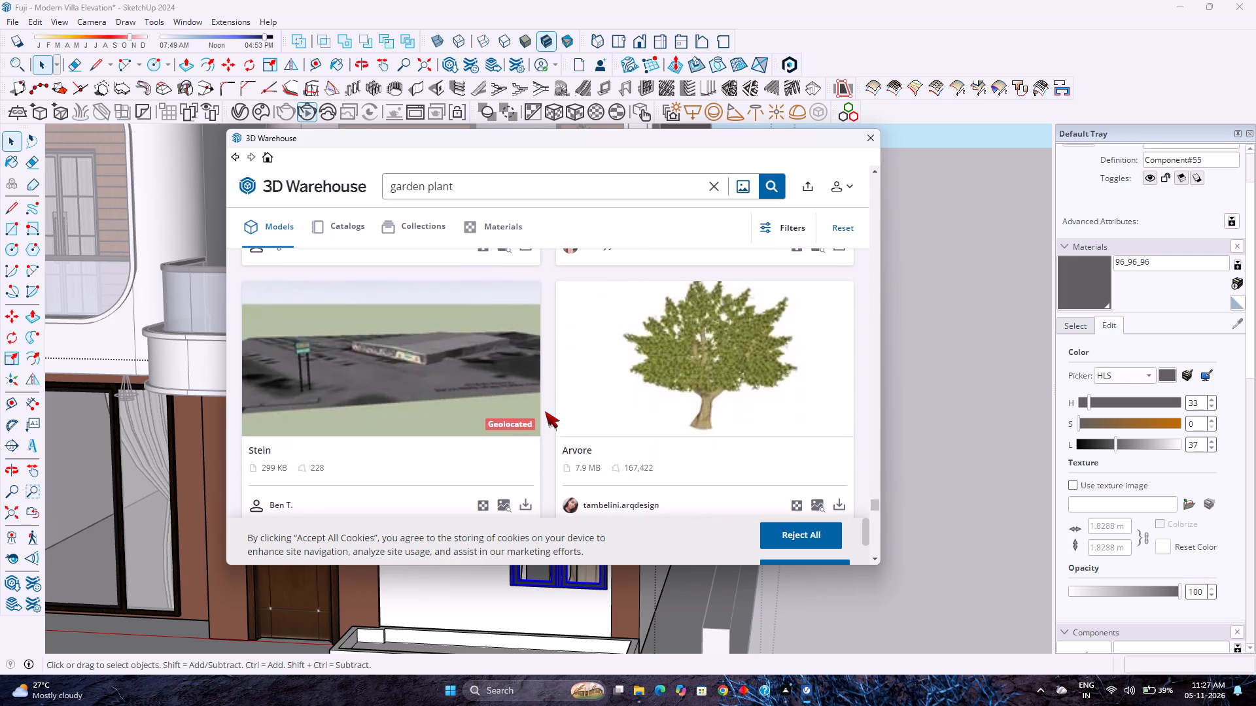
scroll(545, 411, "down", 7)
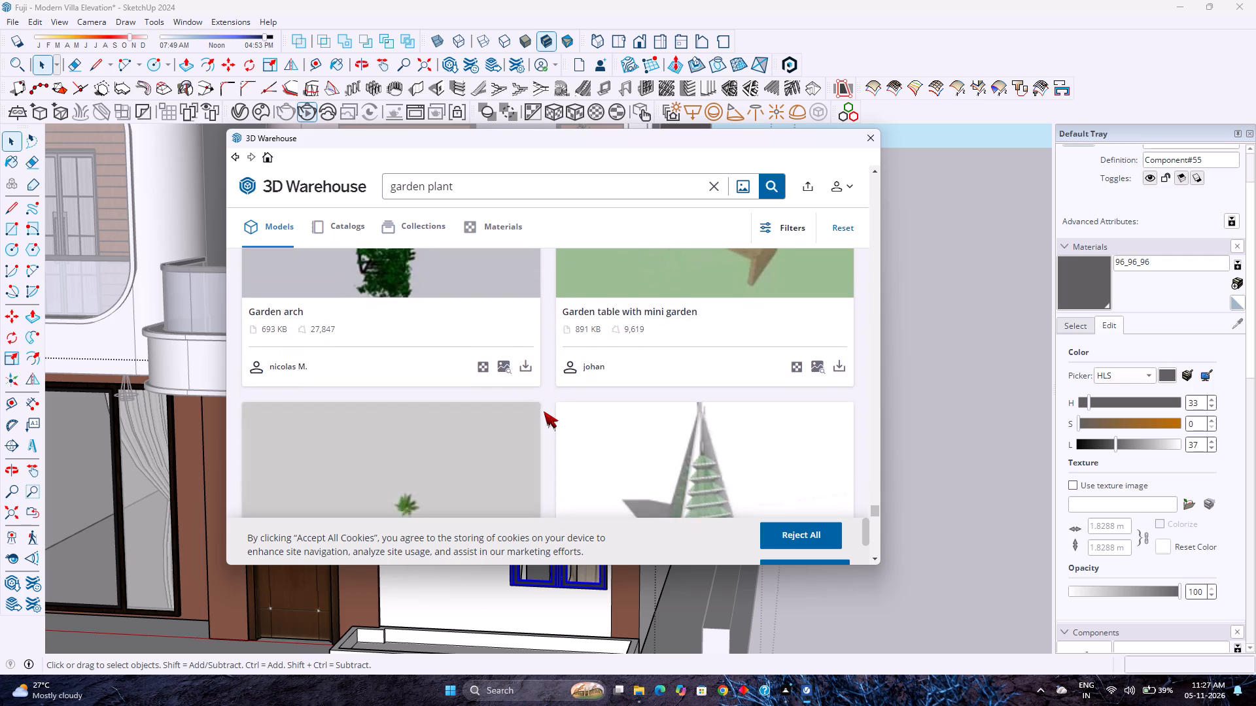
scroll(544, 411, "down", 10)
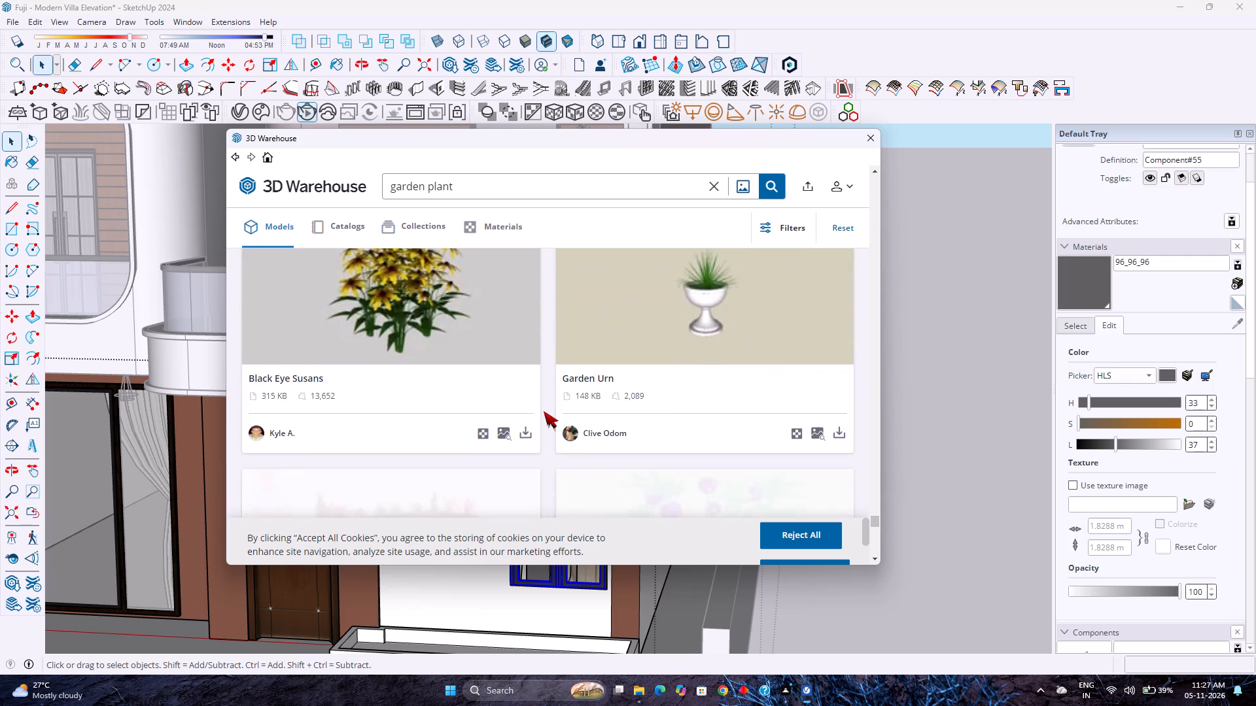
scroll(544, 411, "down", 9)
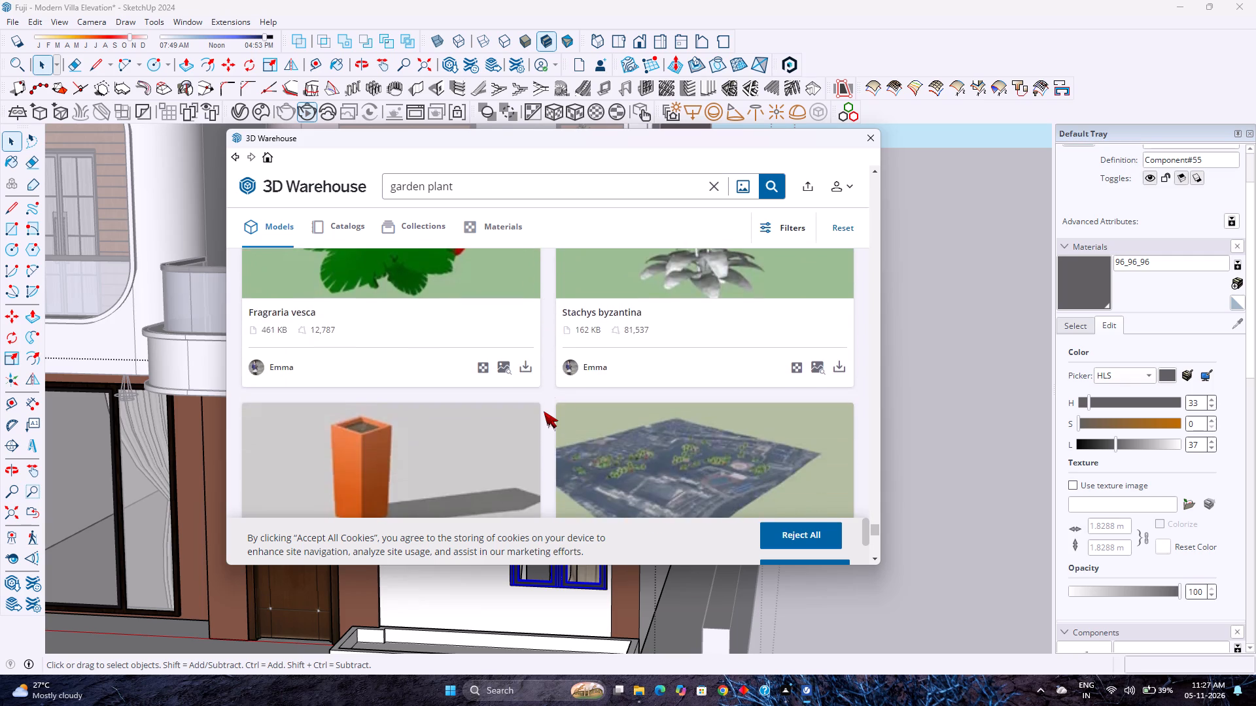
scroll(544, 411, "down", 10)
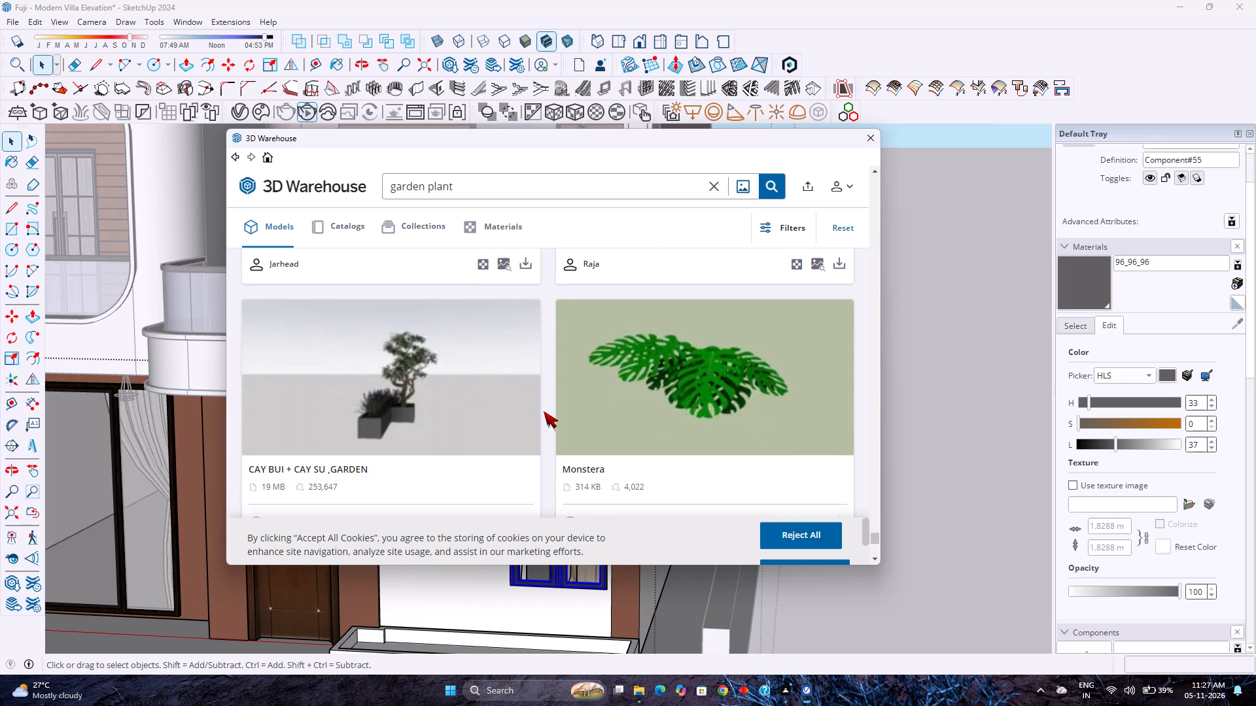
scroll(544, 411, "down", 9)
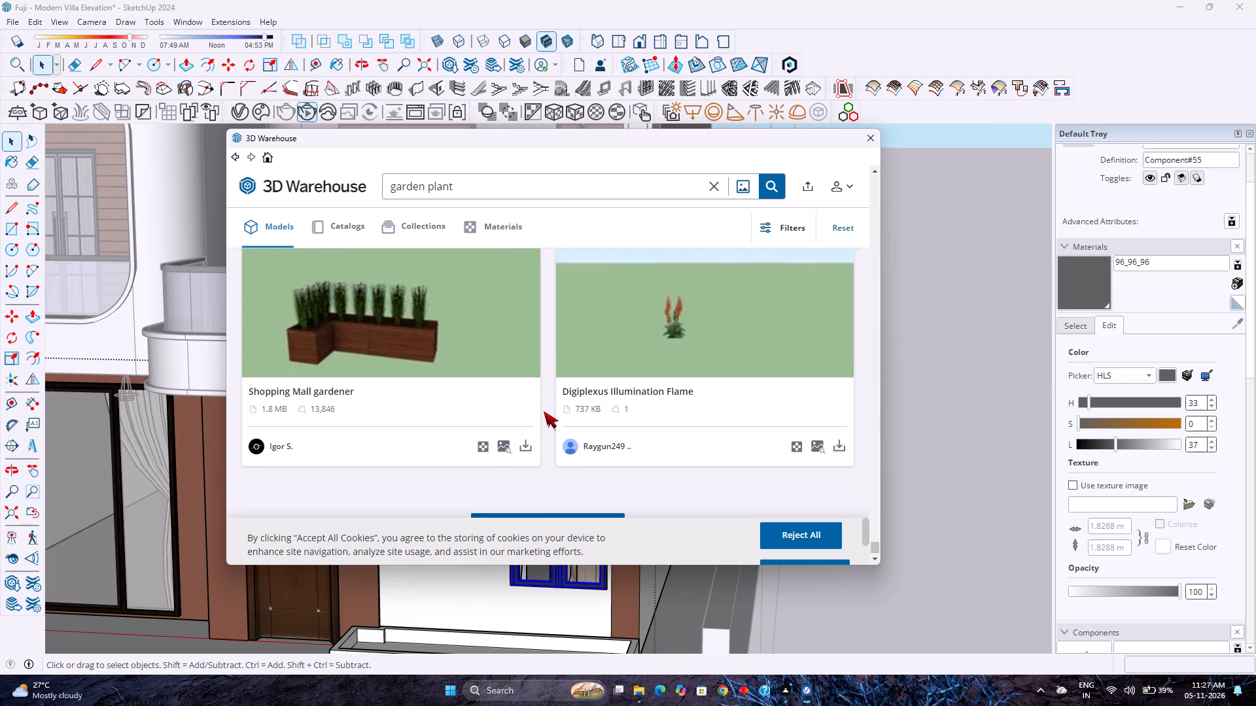
scroll(544, 411, "down", 5)
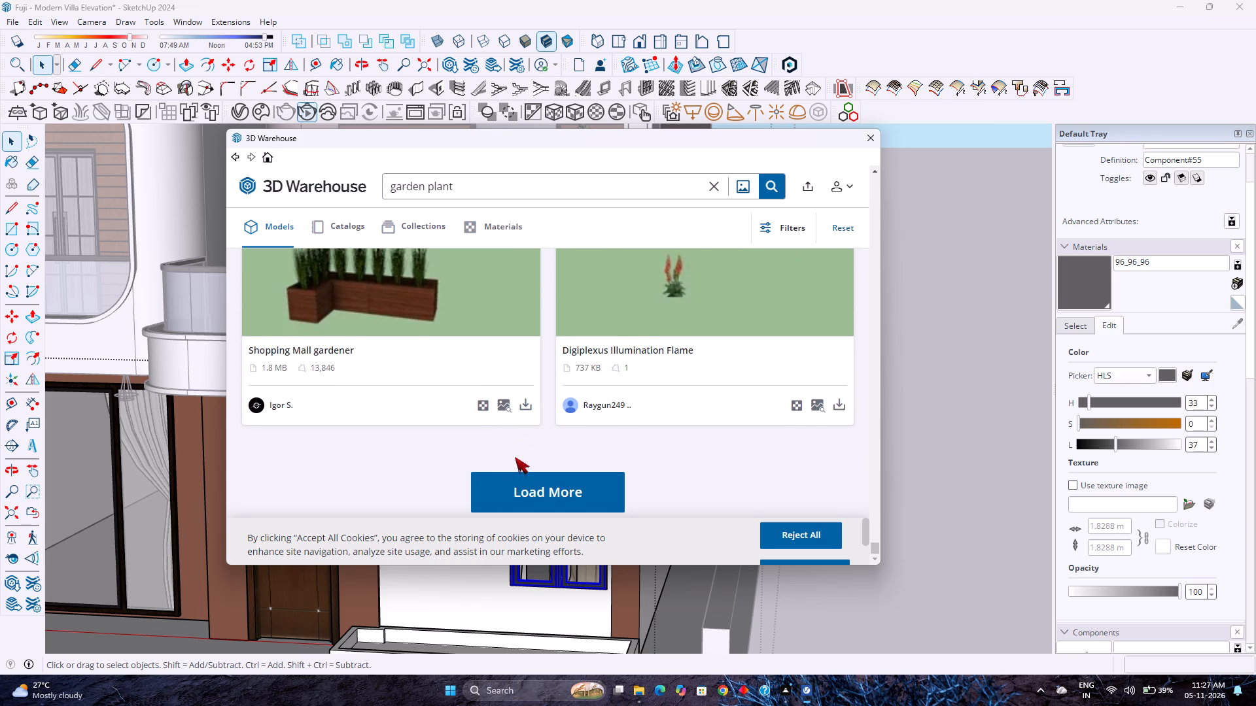
Load another batch of "garden plant" models and examine the benches, garden beds, hanging plants, hydrangeas, grasses, lilies and shrubs.
left_click(494, 482)
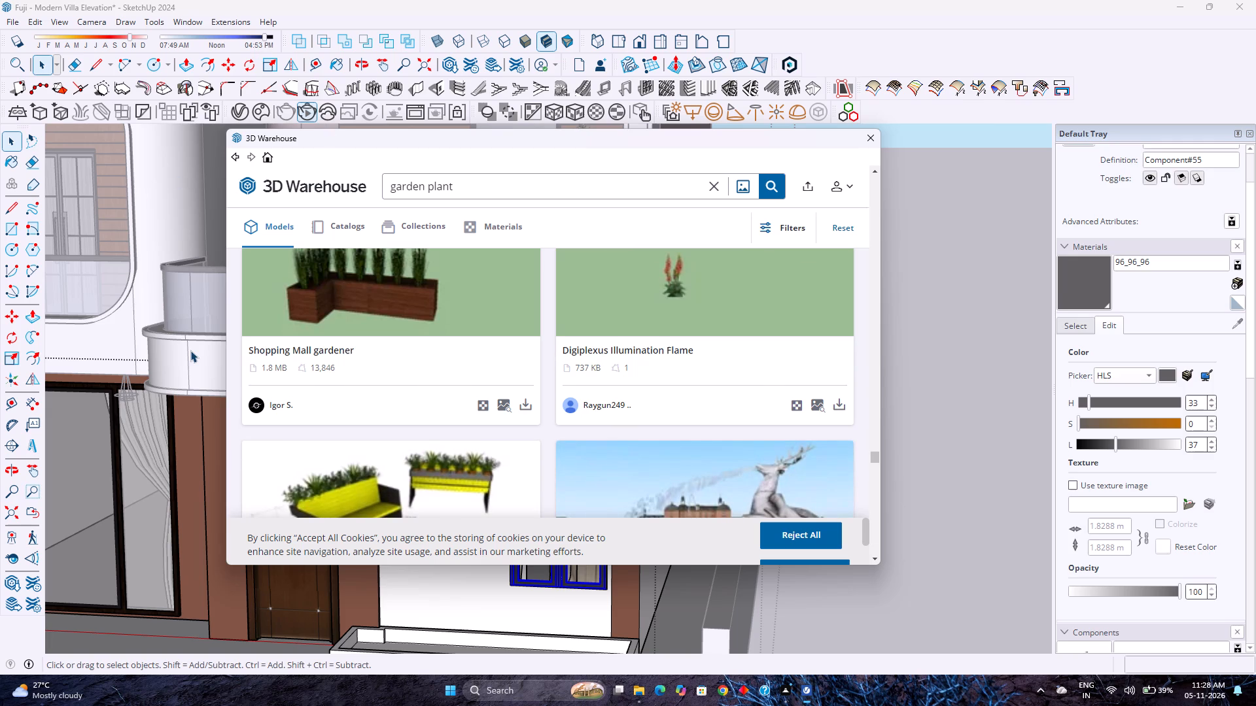
scroll(504, 468, "down", 4)
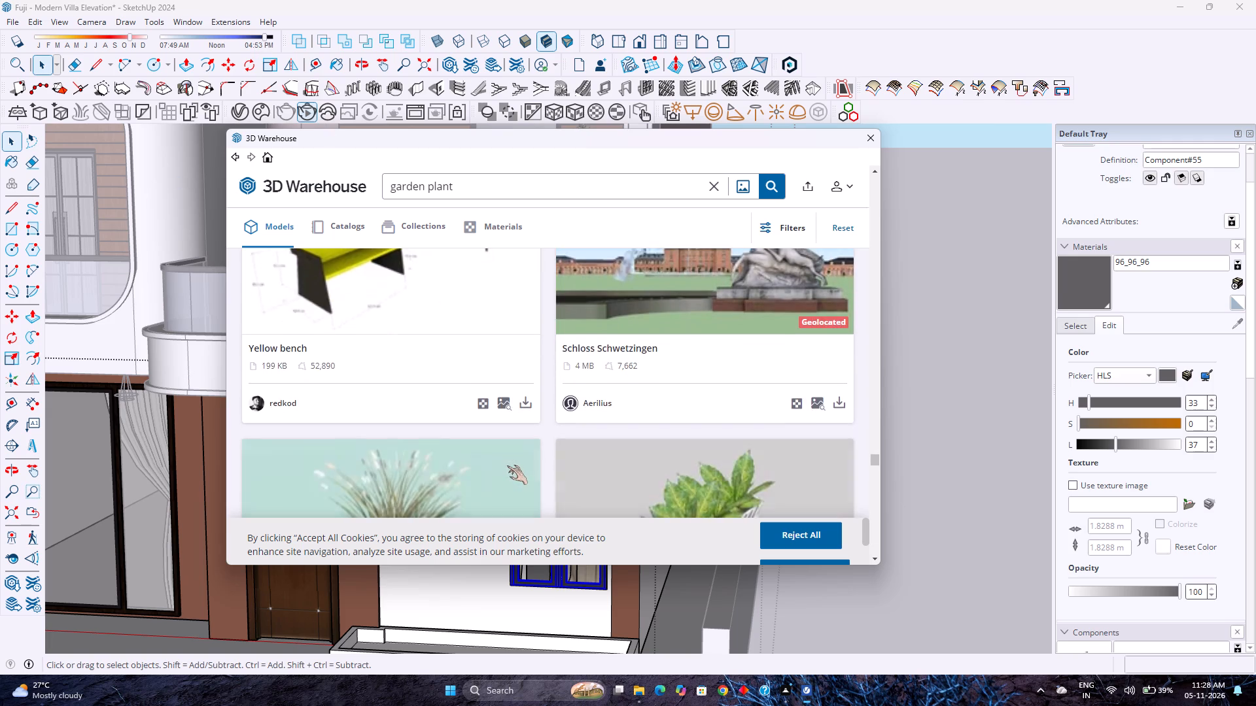
scroll(507, 465, "down", 12)
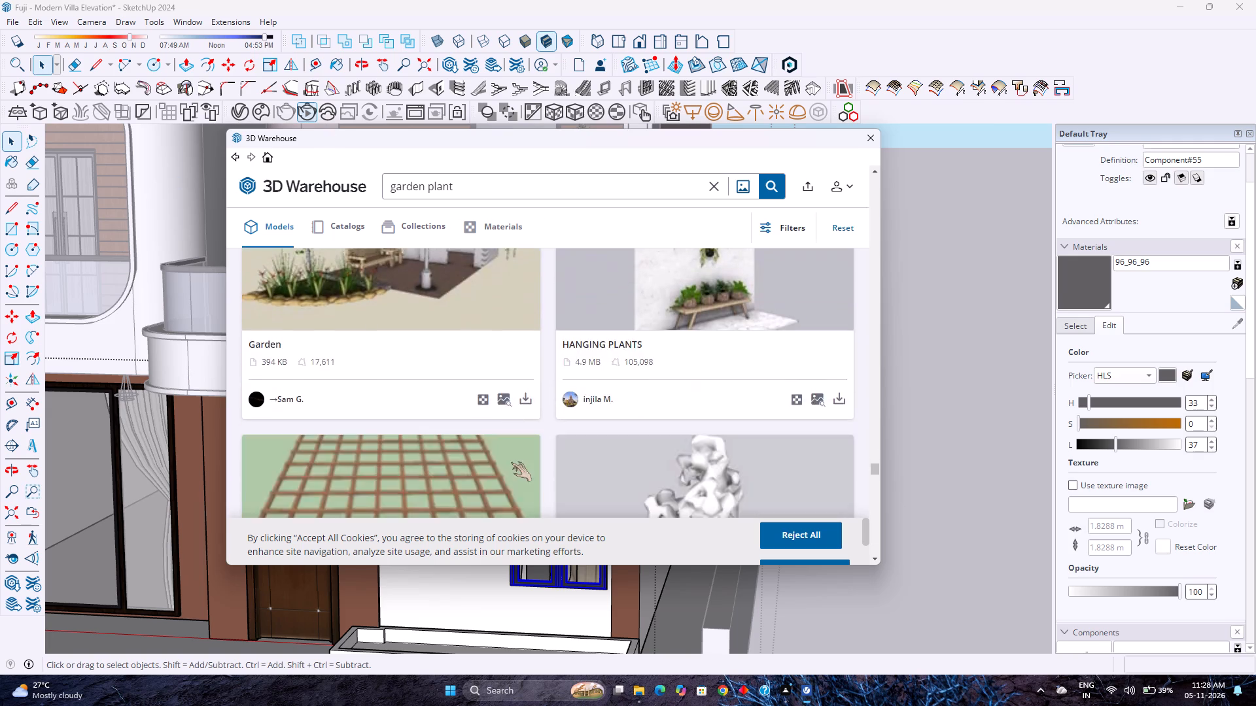
scroll(512, 462, "down", 8)
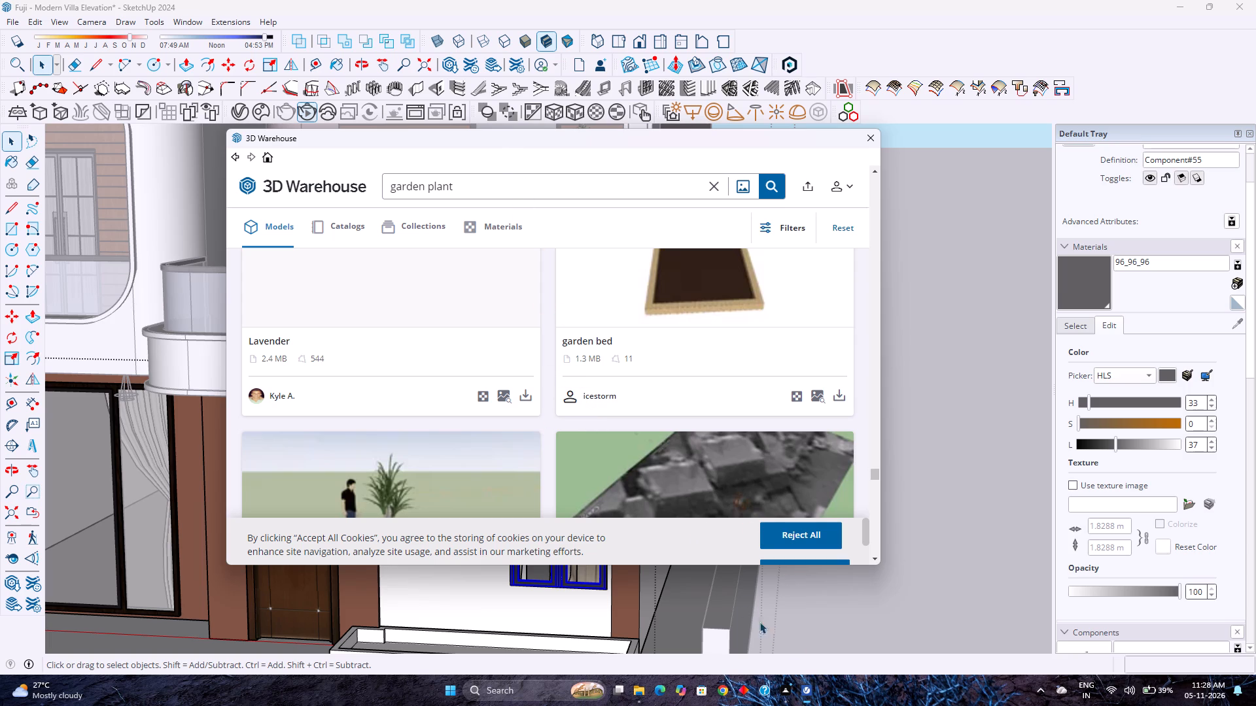
scroll(600, 406, "down", 6)
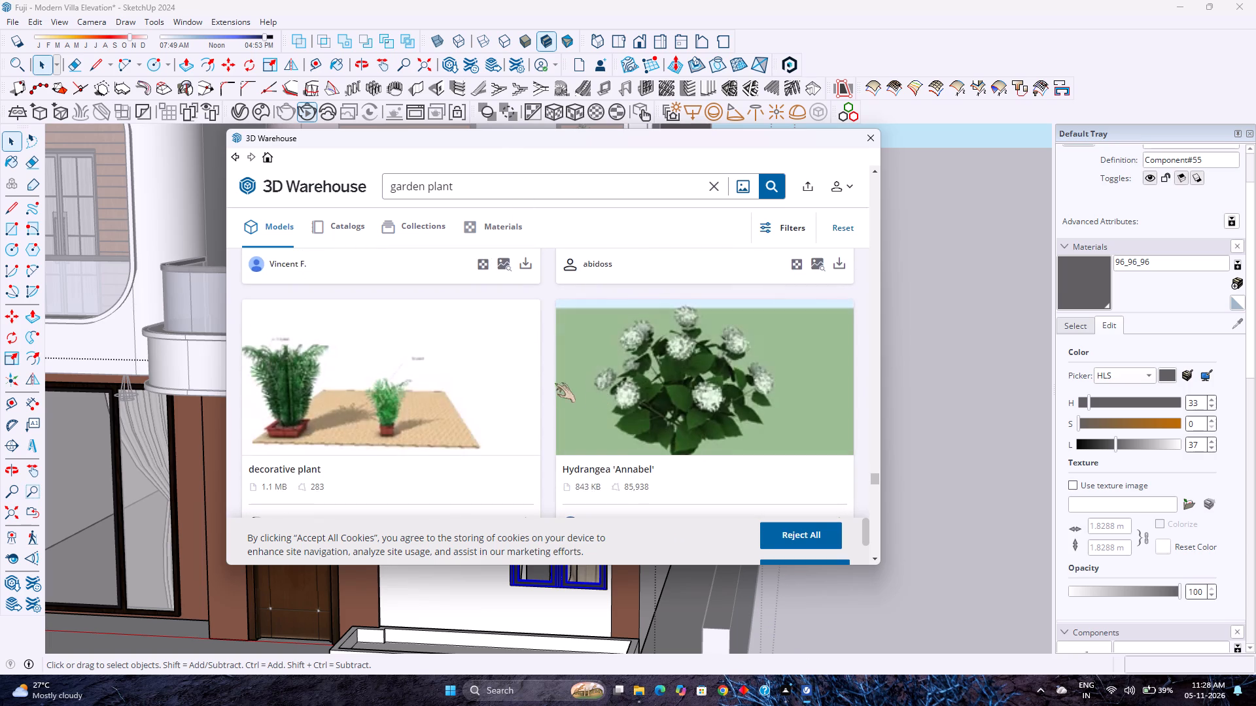
scroll(520, 389, "down", 11)
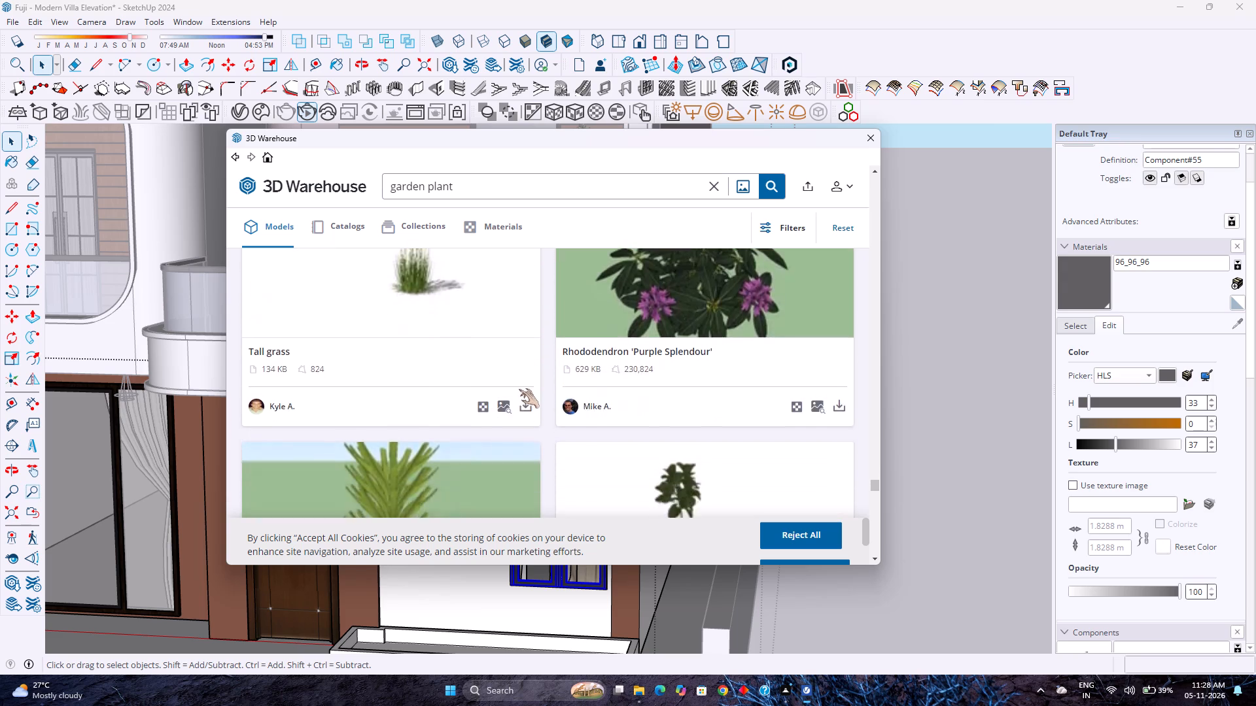
scroll(519, 389, "down", 7)
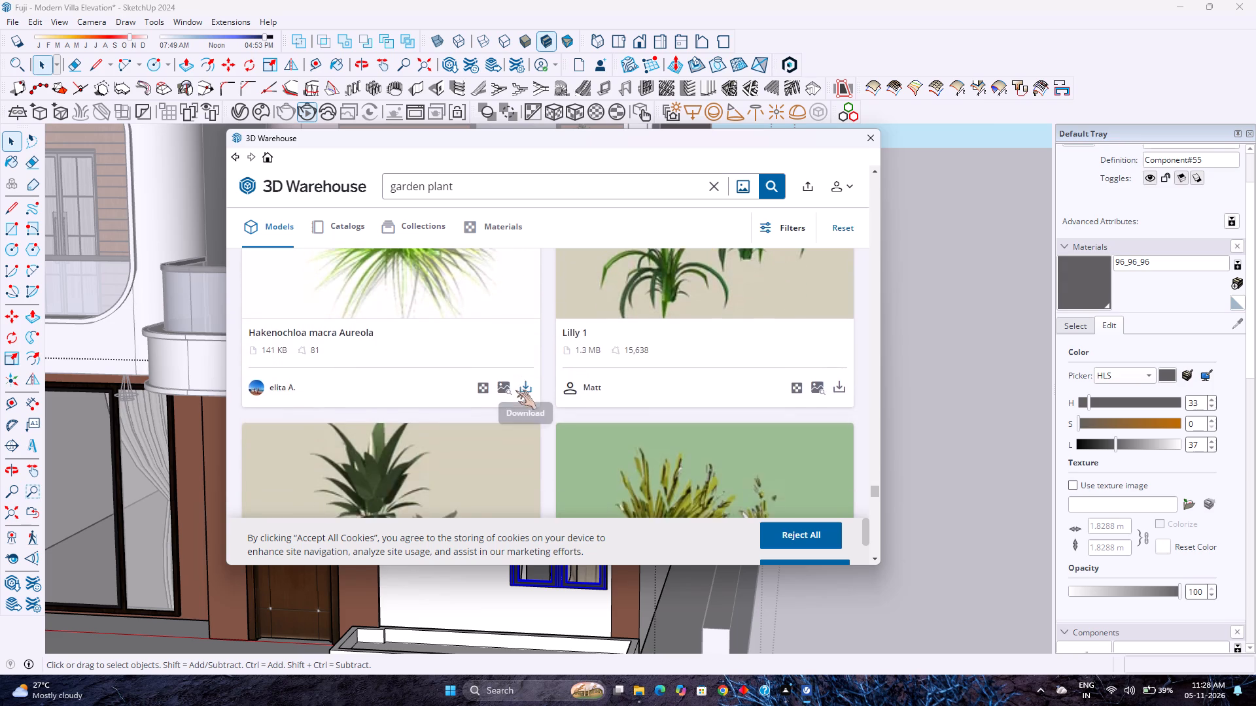
scroll(515, 390, "down", 9)
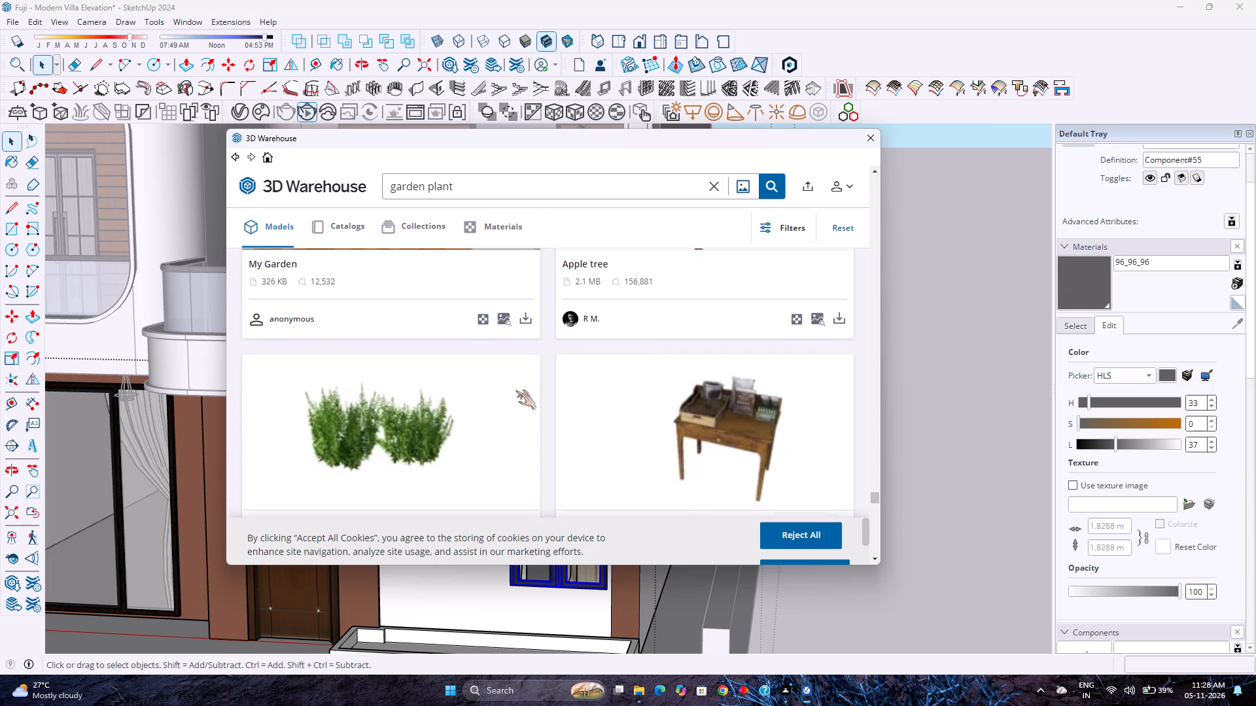
Look through the rest of this "garden plant" batch, examining the raised beds, concrete planters, flowers, landscaped gardens and planter boxes.
scroll(515, 390, "down", 20)
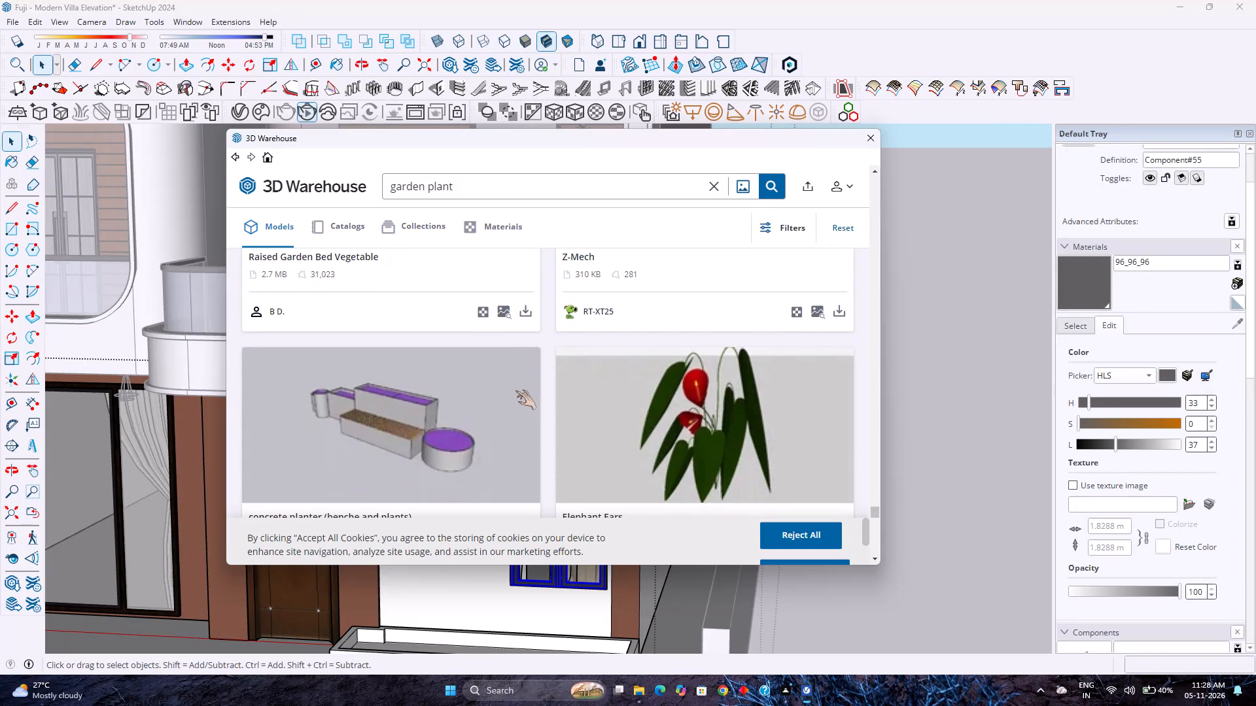
scroll(515, 390, "down", 10)
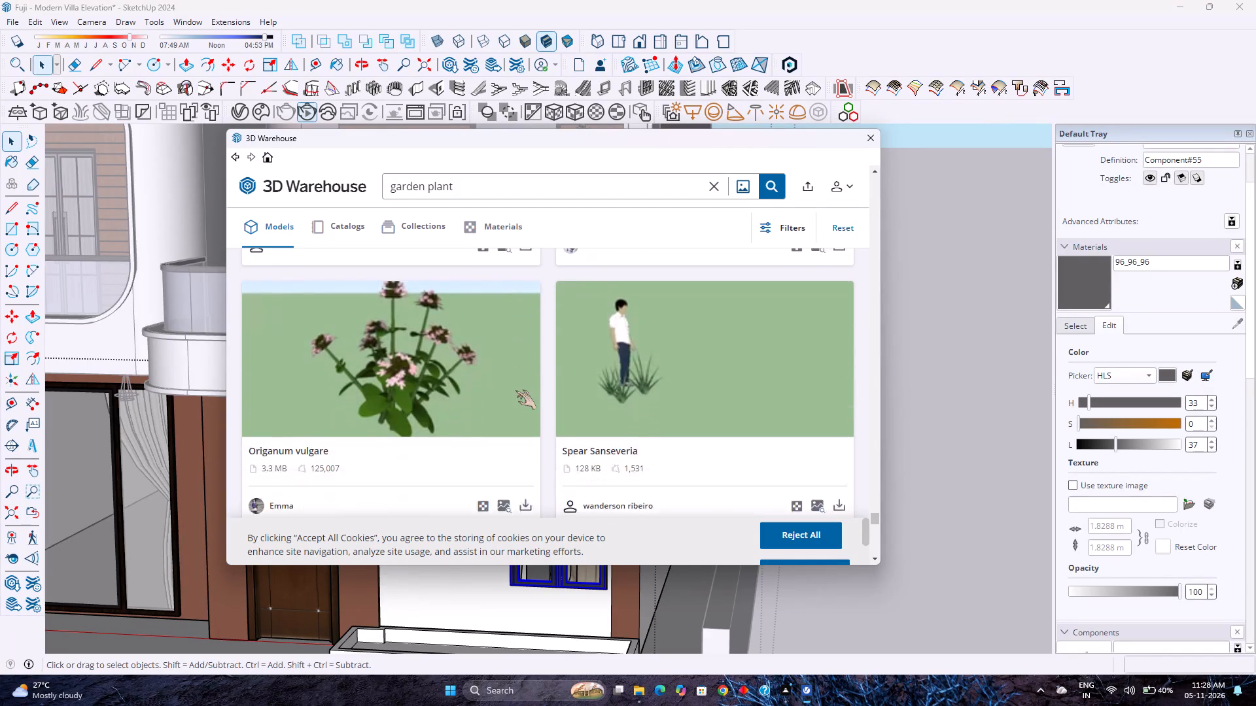
scroll(515, 390, "down", 3)
scroll(515, 390, "up", 7)
scroll(515, 390, "down", 4)
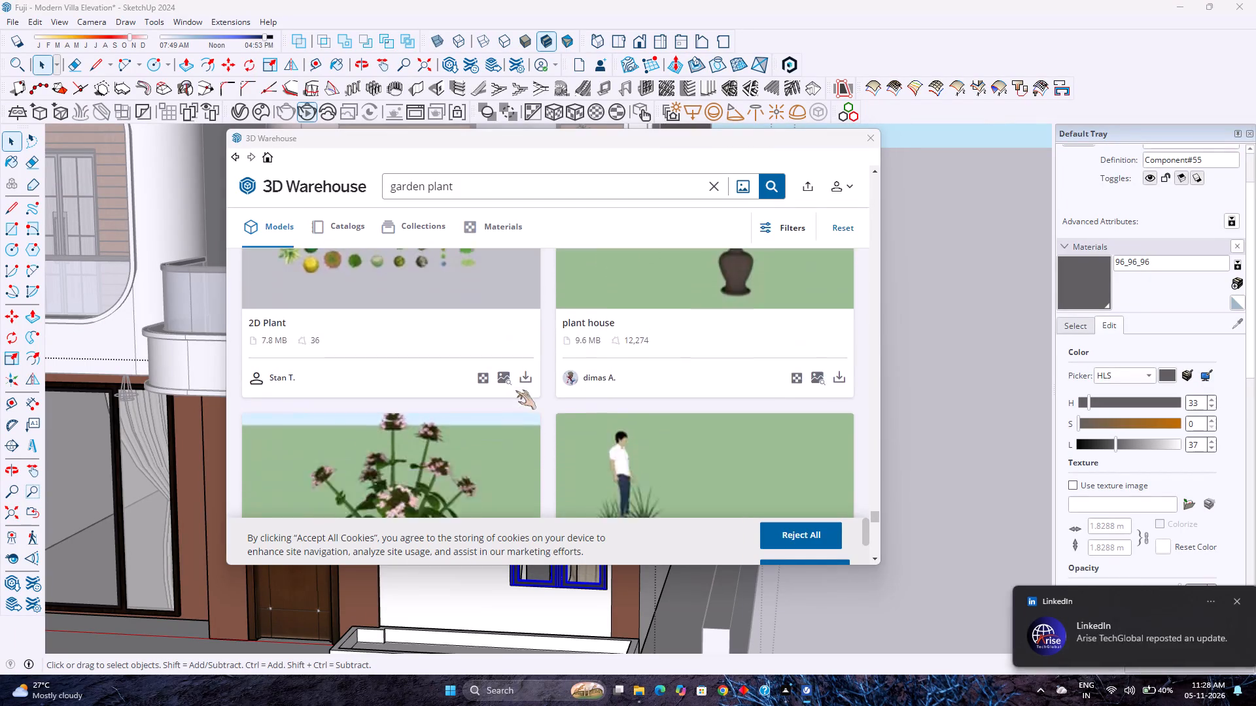
scroll(515, 390, "down", 8)
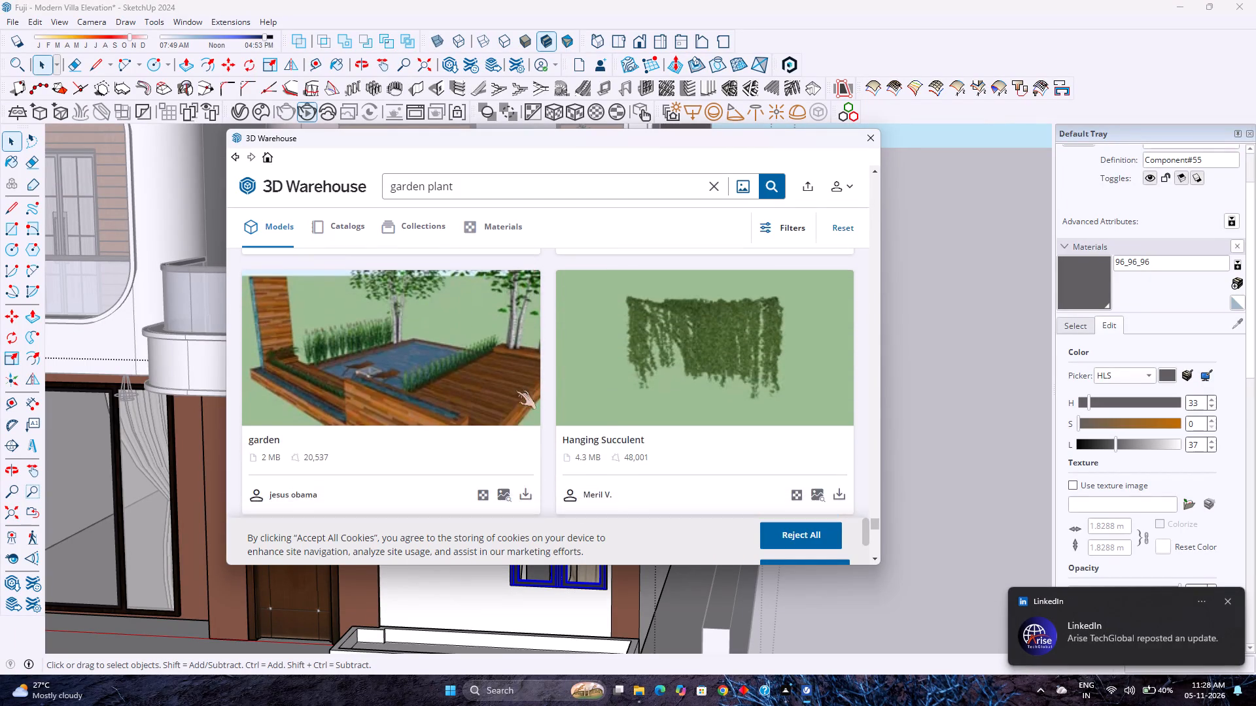
scroll(515, 390, "down", 5)
Download the Hanging Succulent model from the "garden plant" results and load it directly into the villa model.
scroll(515, 390, "up", 3)
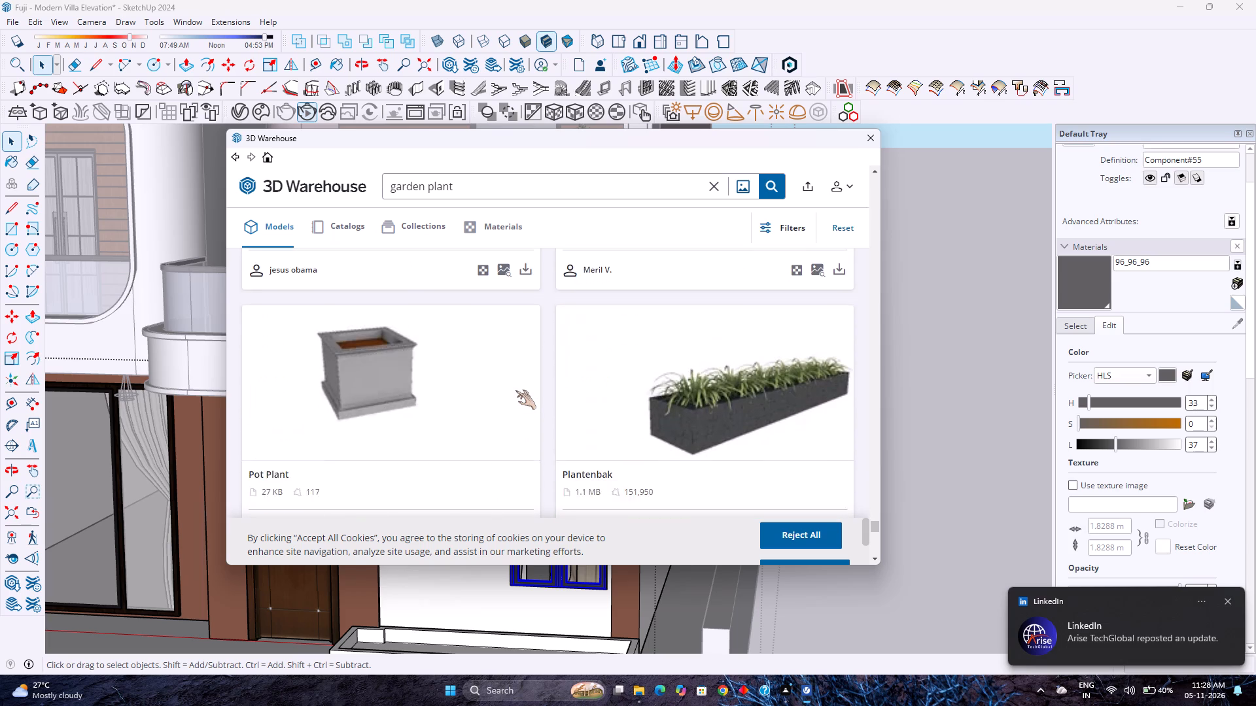
scroll(515, 390, "up", 4)
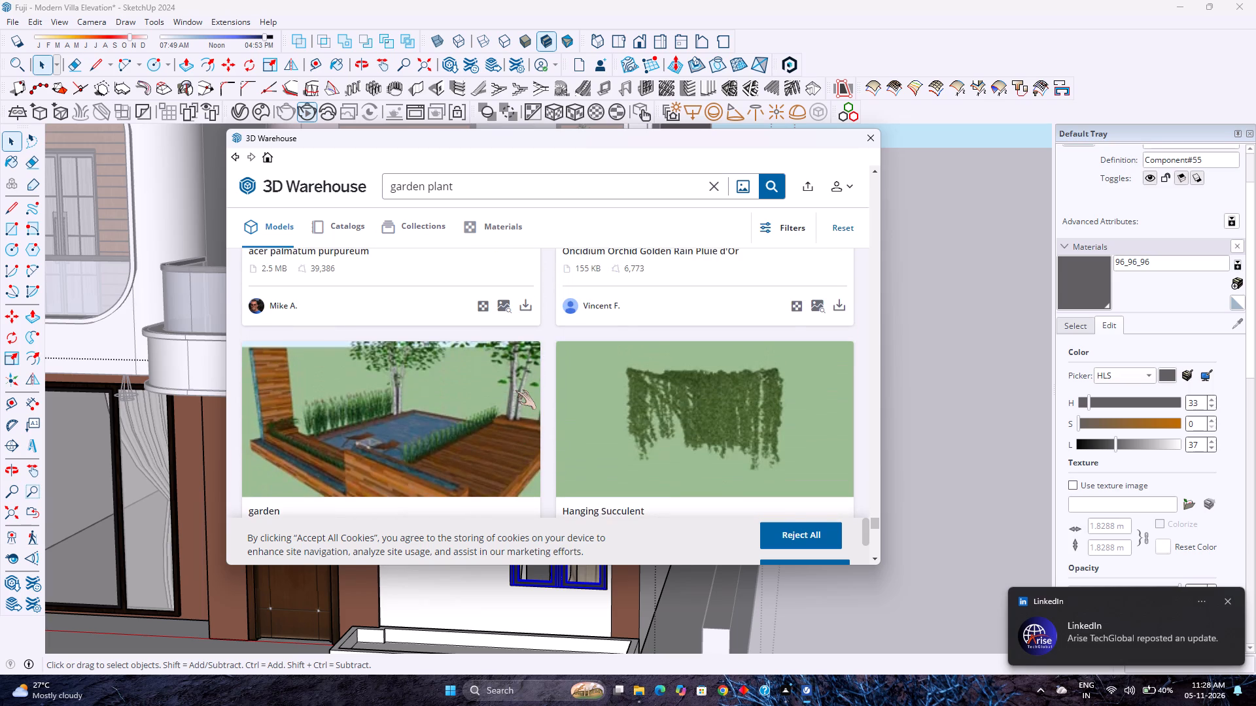
scroll(515, 390, "down", 4)
scroll(515, 390, "up", 2)
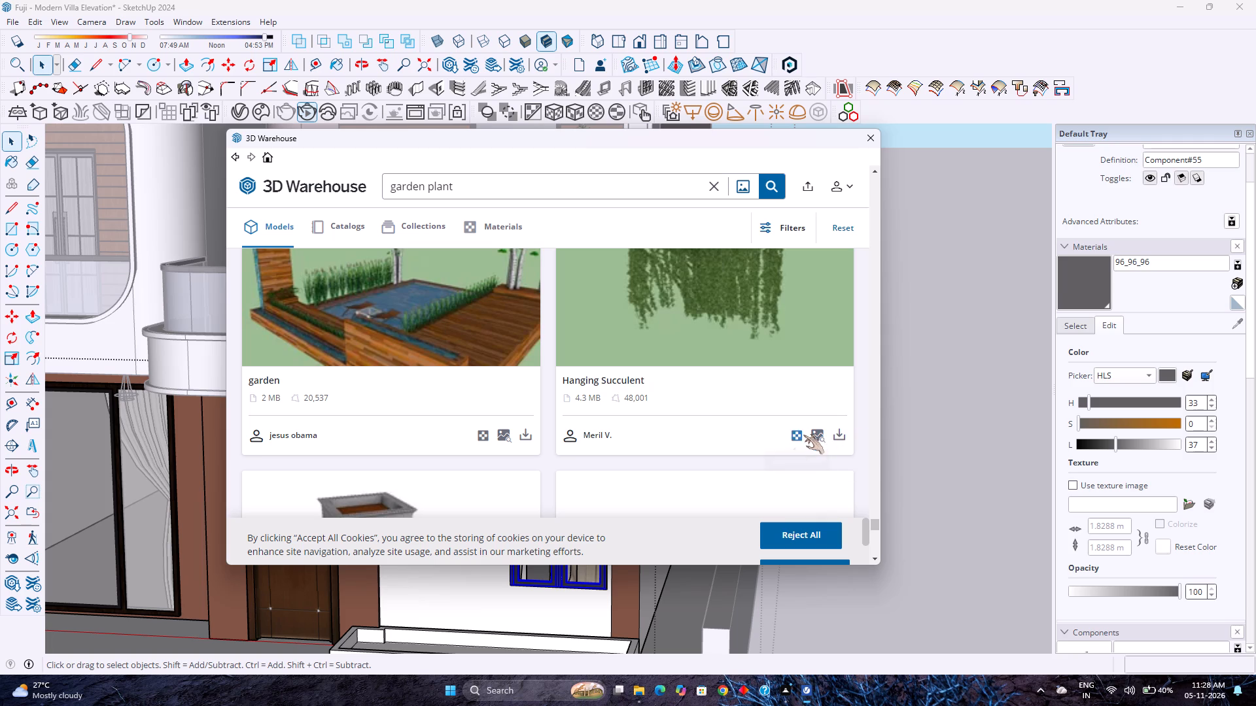
left_click(843, 428)
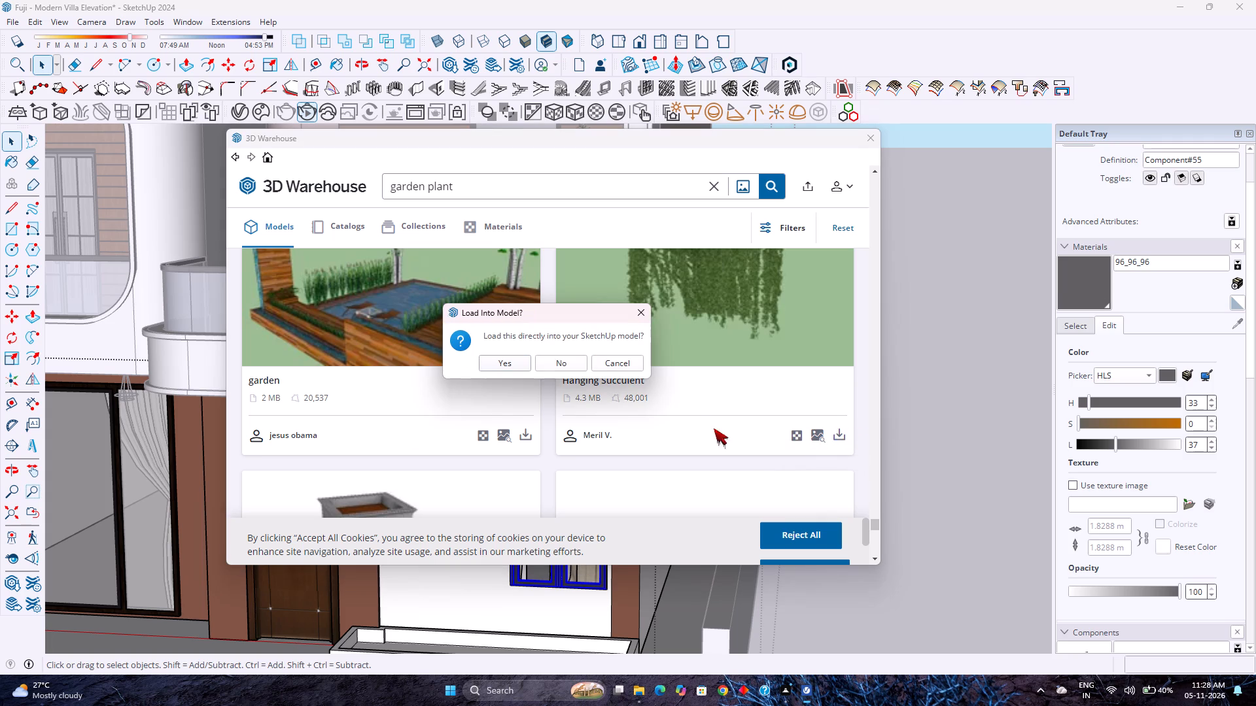
left_click(496, 362)
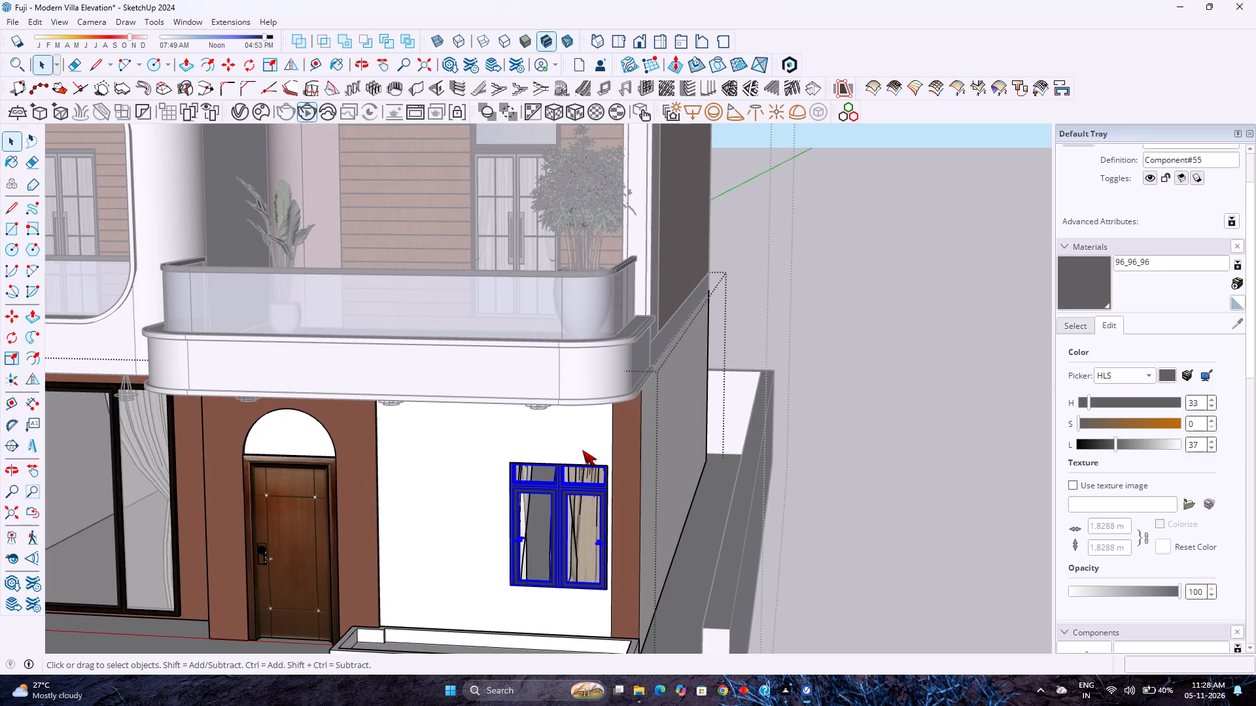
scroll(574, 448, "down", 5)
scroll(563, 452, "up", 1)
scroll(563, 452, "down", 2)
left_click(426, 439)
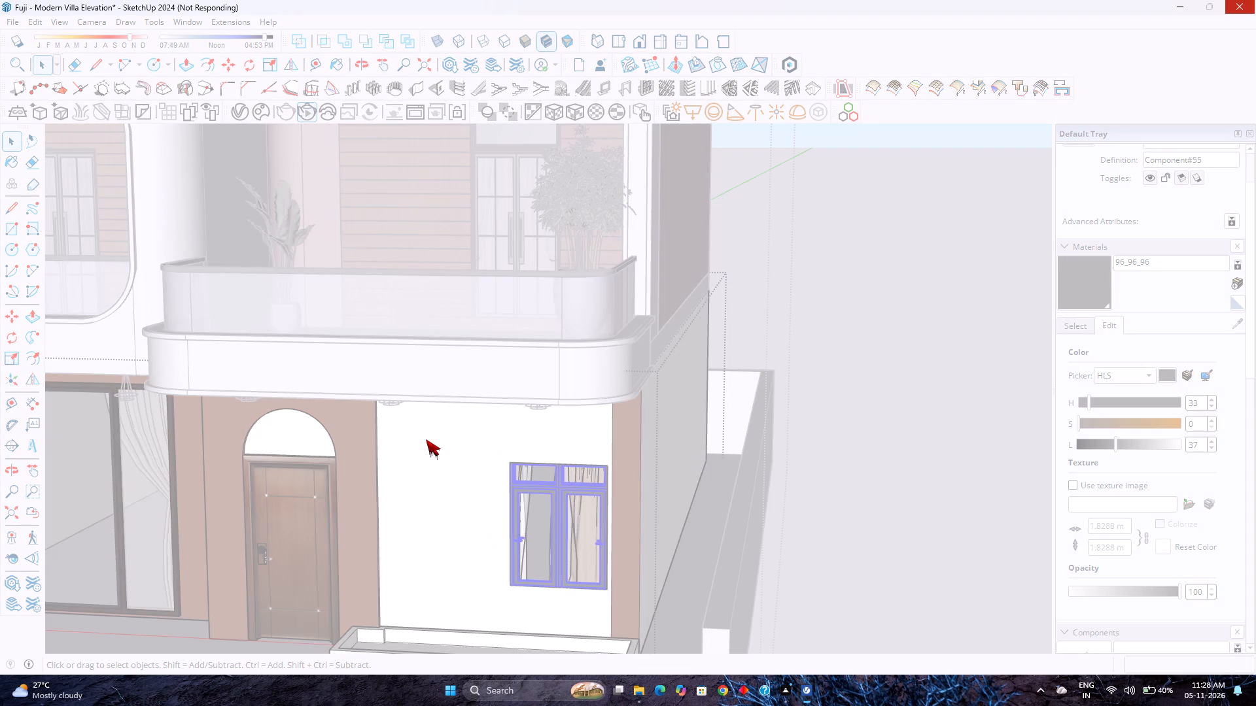
Switch to Windows Settings and move and shrink its window so the villa's ground-floor front stays in view.
left_click(456, 701)
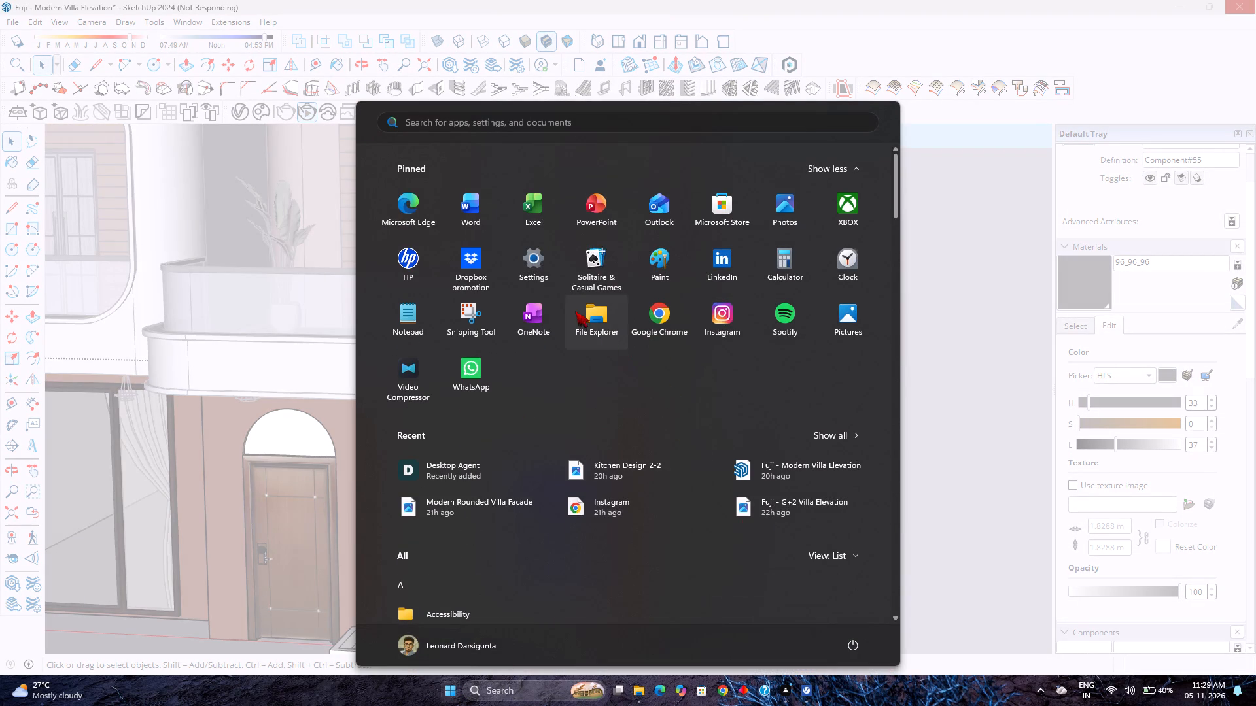
left_click(534, 275)
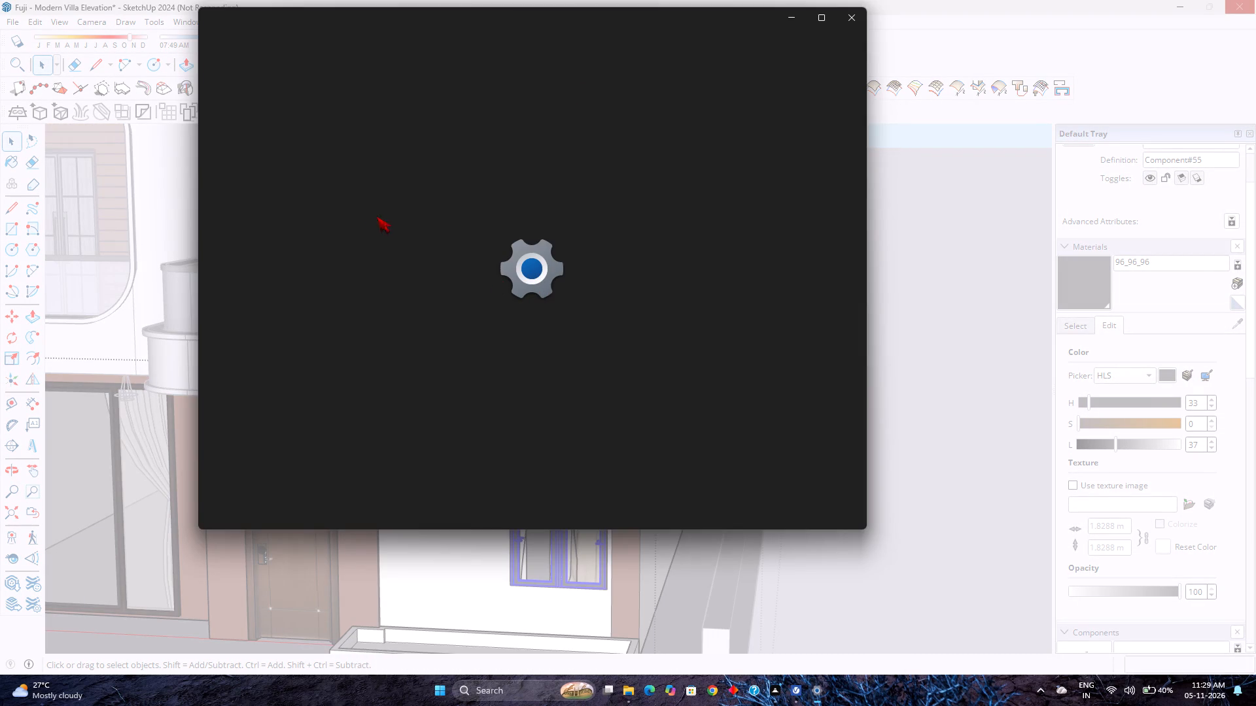
left_click_drag(669, 22, 1036, 82)
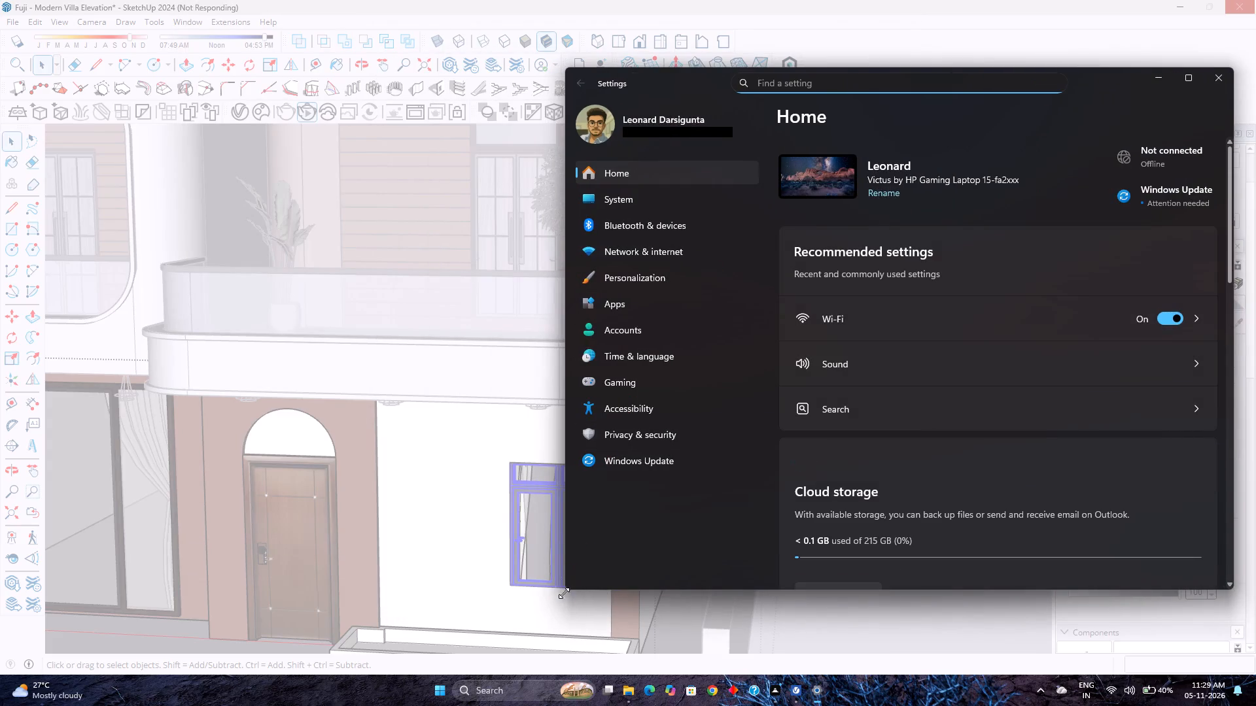
left_click_drag(567, 590, 656, 536)
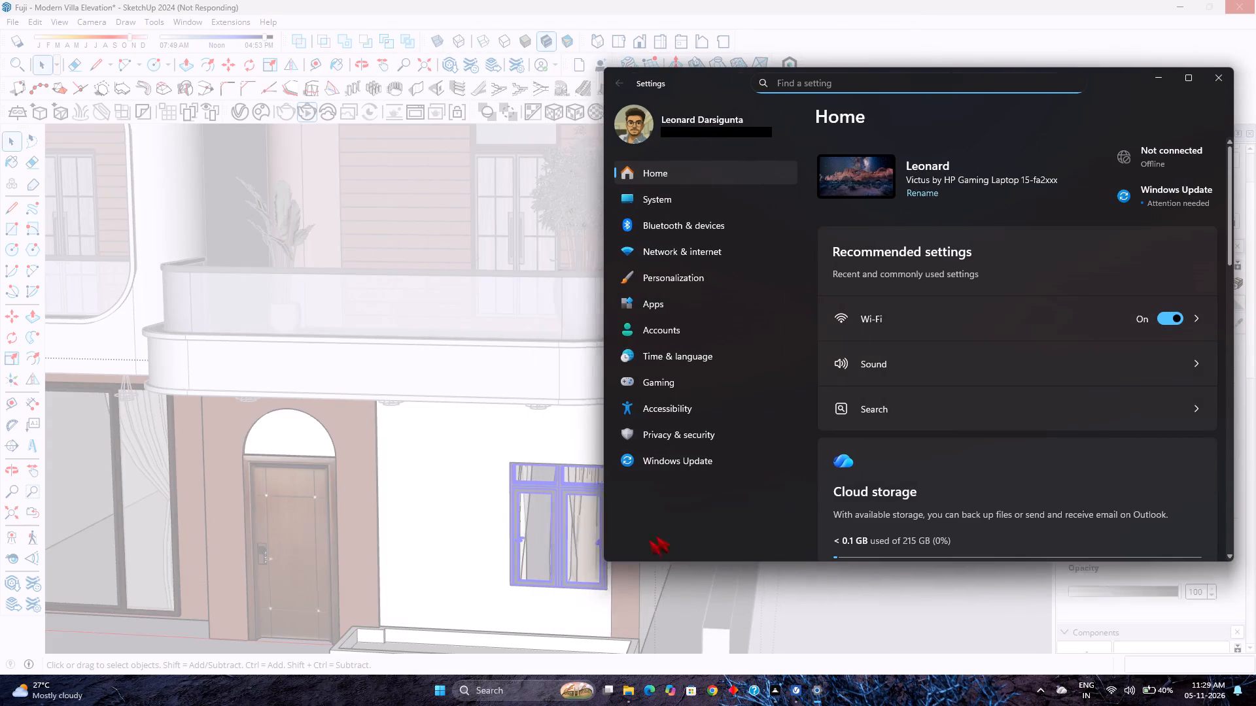
left_click_drag(656, 536, 714, 509)
scroll(877, 360, "down", 3)
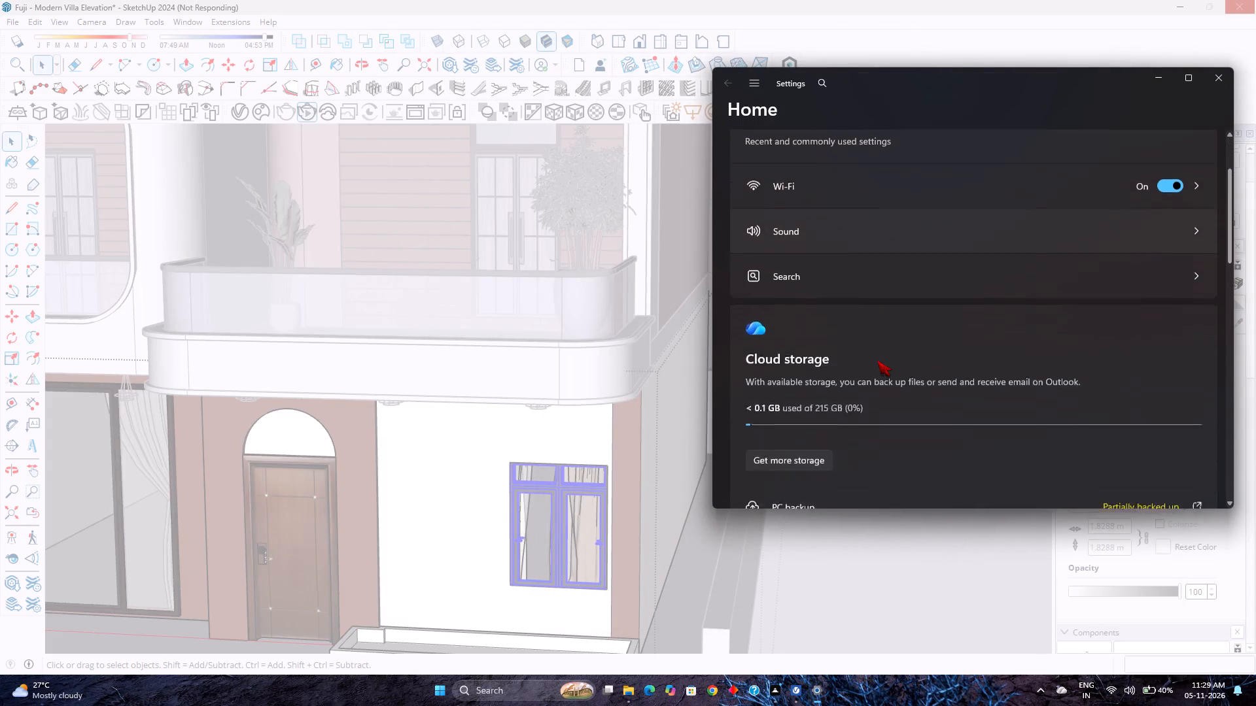
scroll(877, 360, "up", 2)
scroll(769, 421, "down", 3)
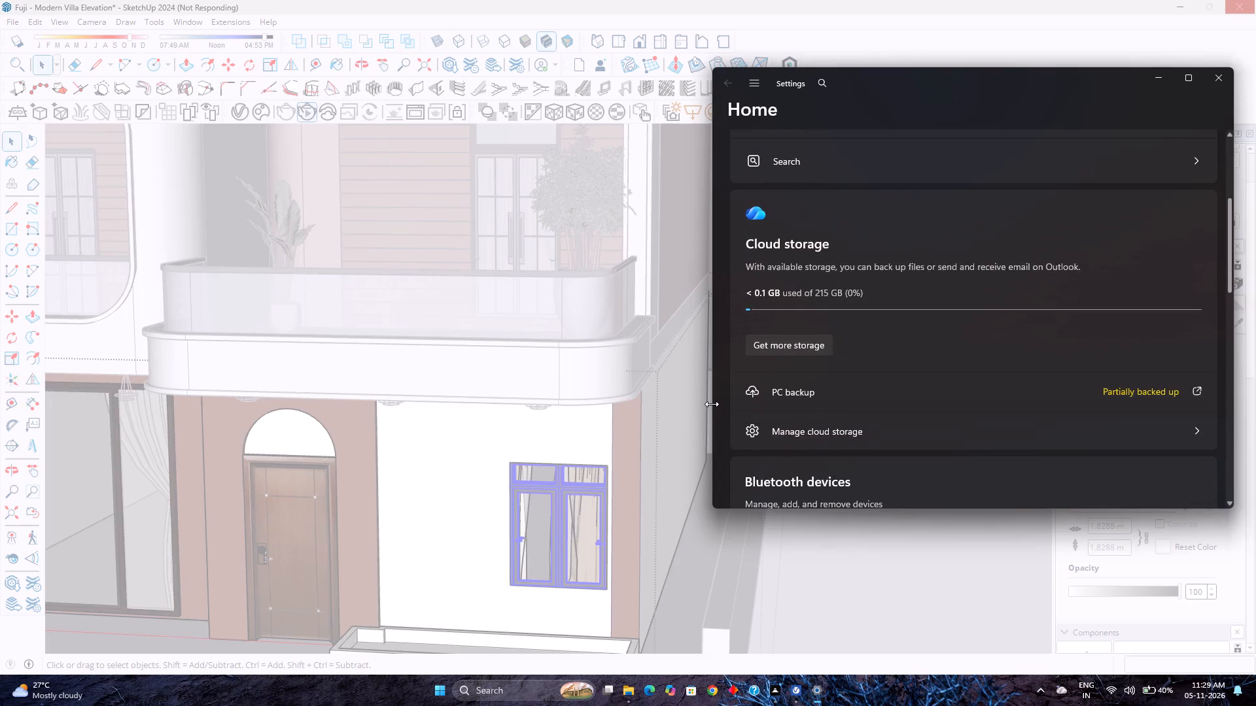
left_click(712, 401)
left_click_drag(710, 405, 674, 416)
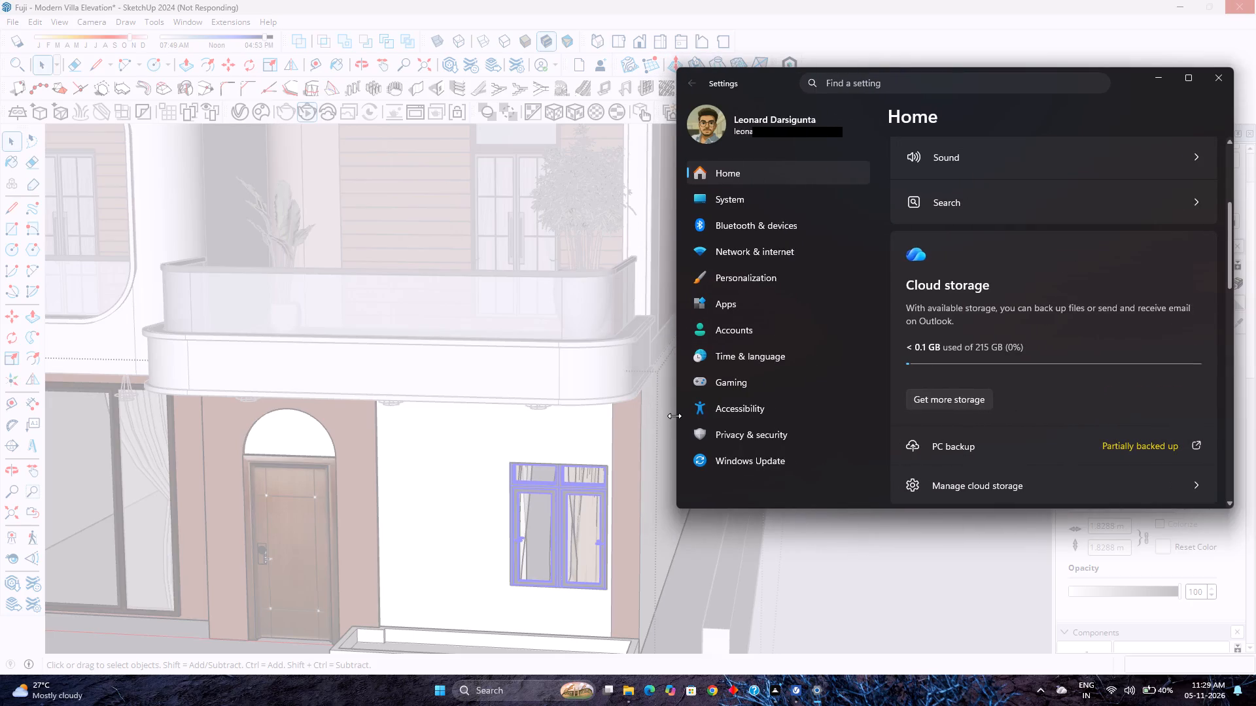
left_click_drag(674, 416, 686, 420)
Uninstall Autodesk Revit Engine 2024 from the installed apps in Windows Settings.
left_click(807, 303)
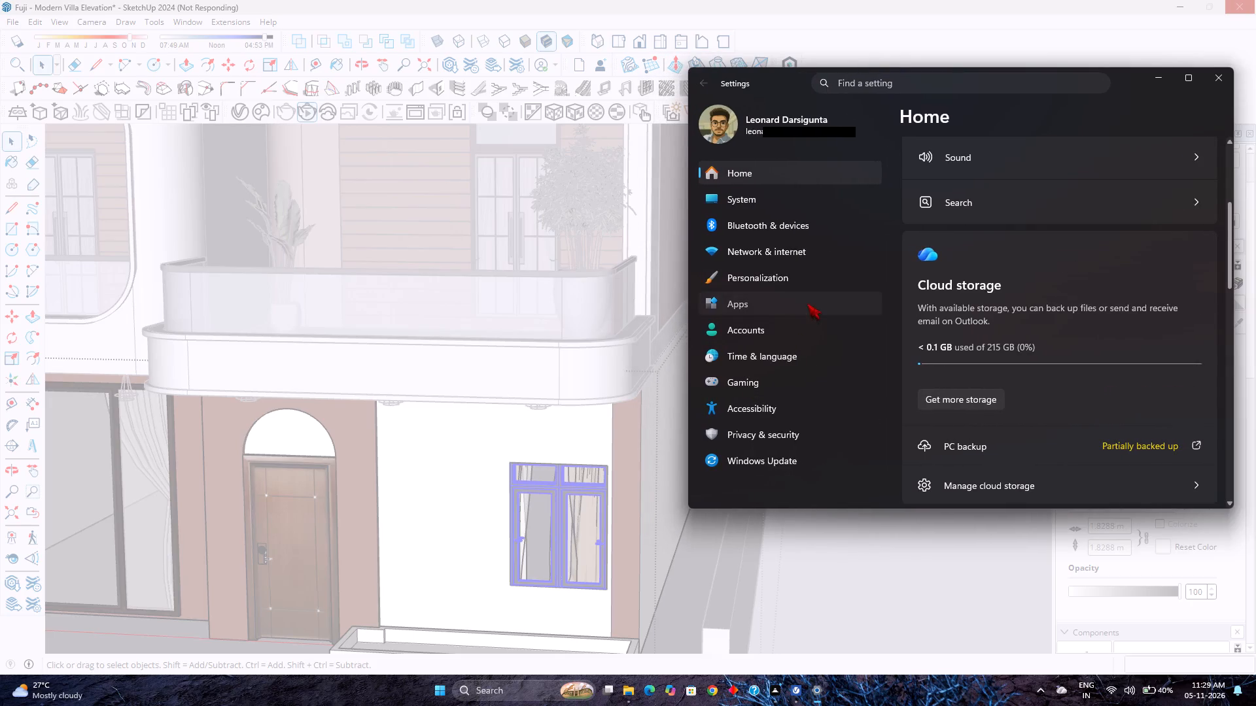
left_click(1111, 181)
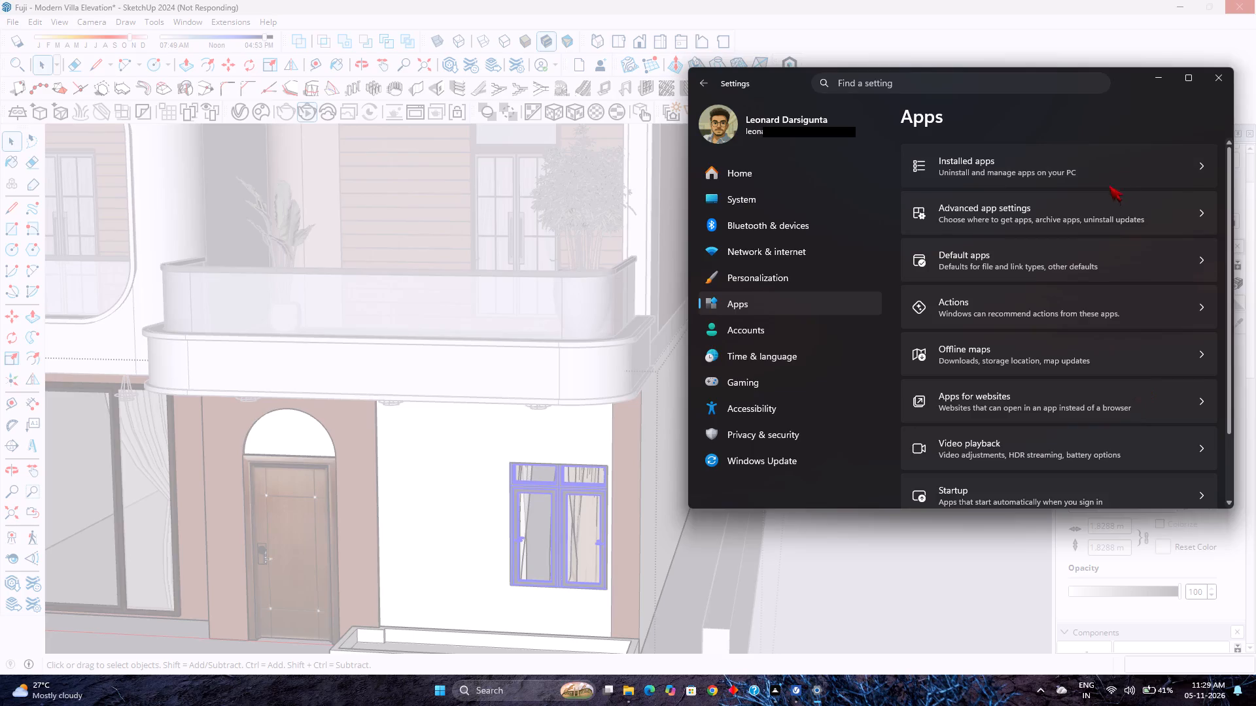
left_click(1132, 167)
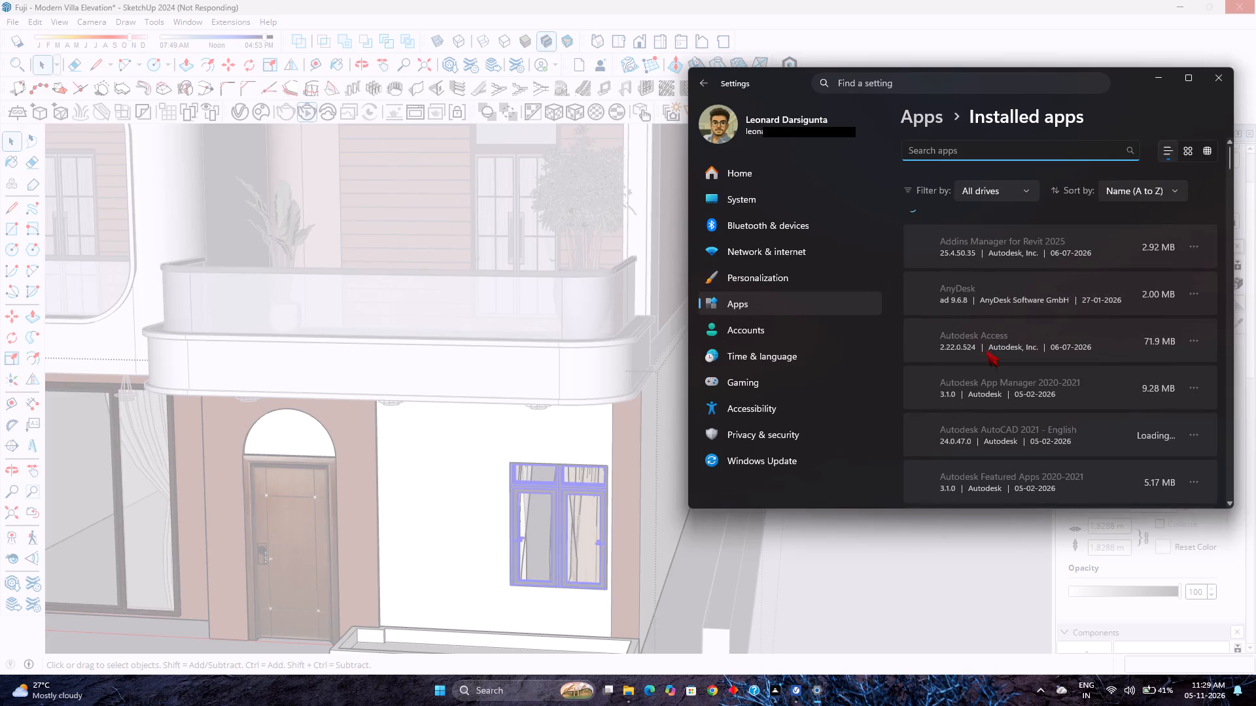
scroll(989, 404, "down", 12)
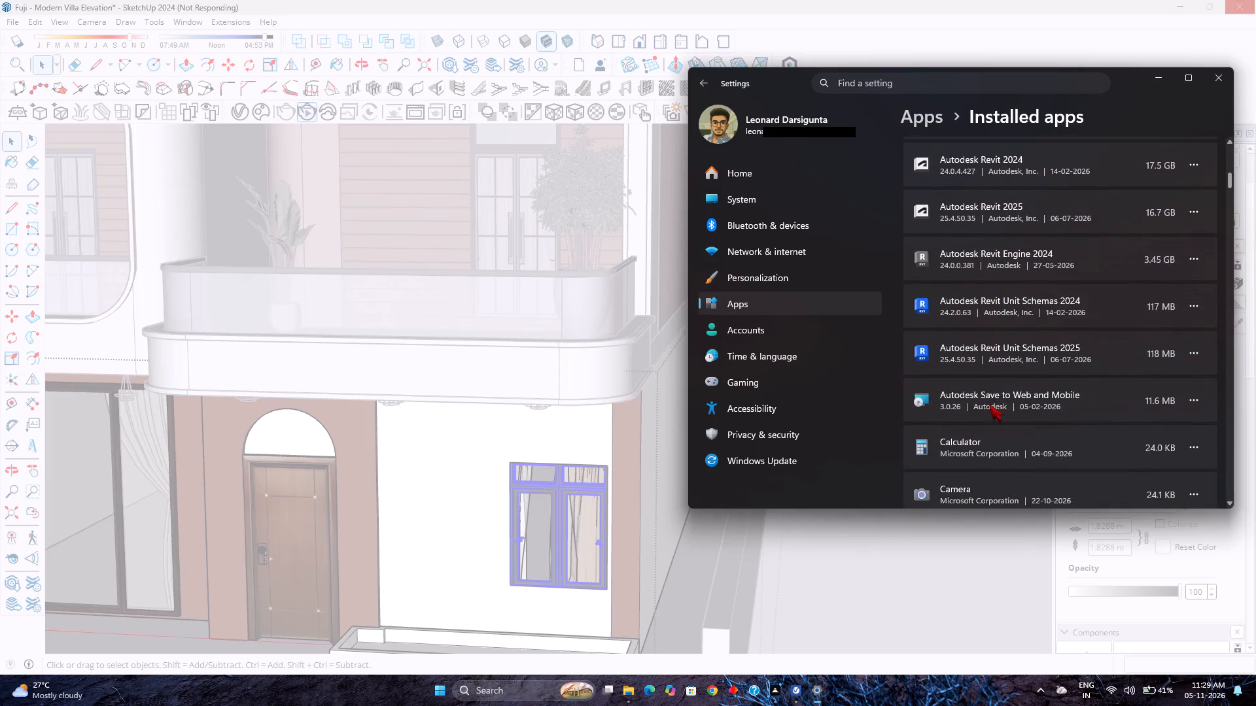
left_click(1194, 257)
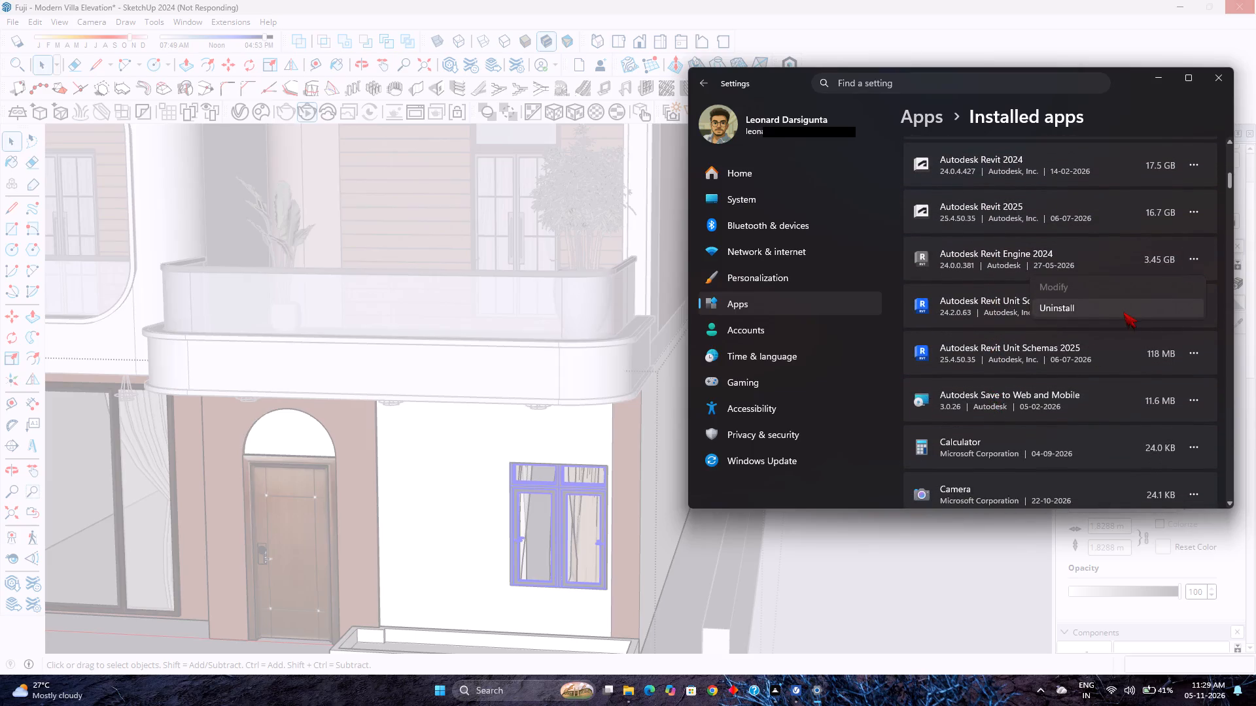
left_click(1123, 312)
left_click(1168, 327)
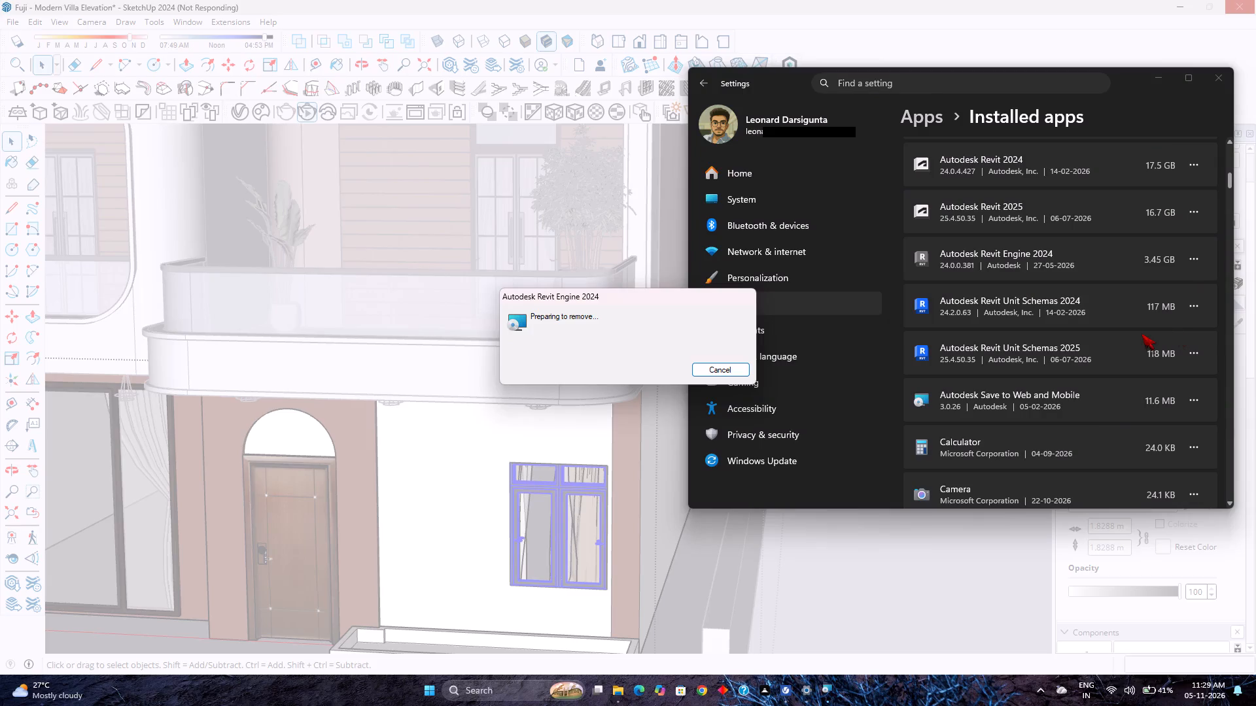
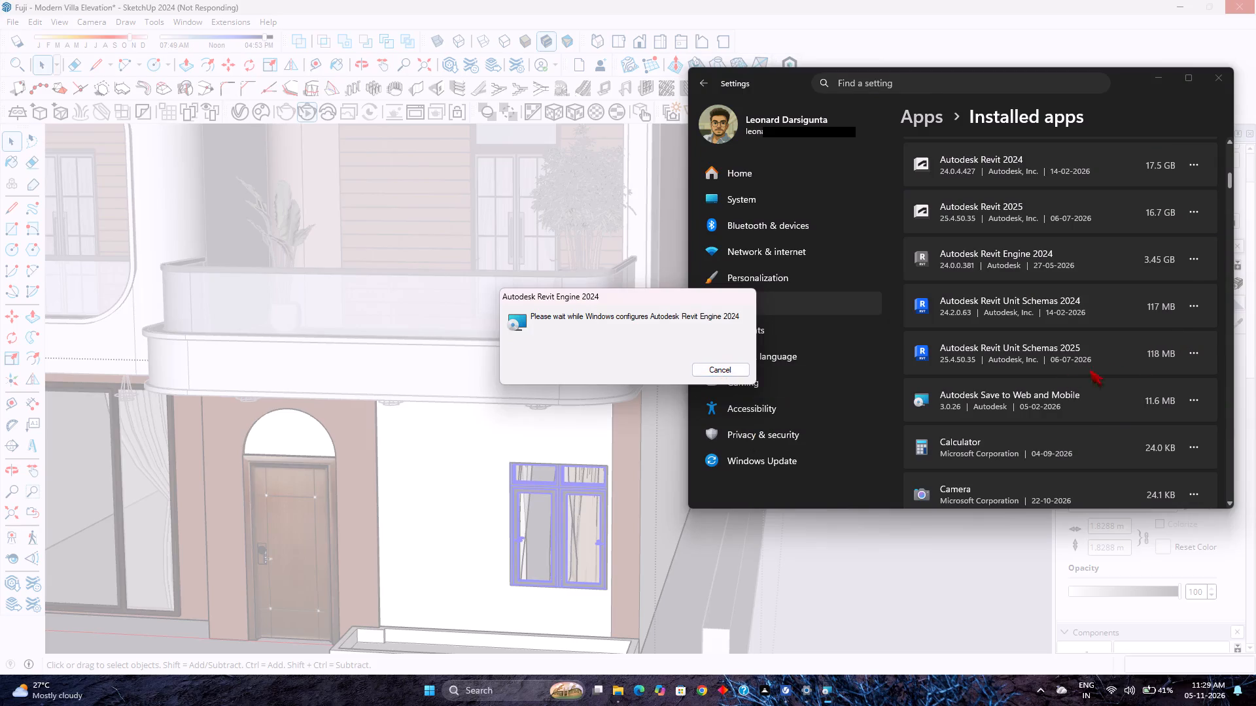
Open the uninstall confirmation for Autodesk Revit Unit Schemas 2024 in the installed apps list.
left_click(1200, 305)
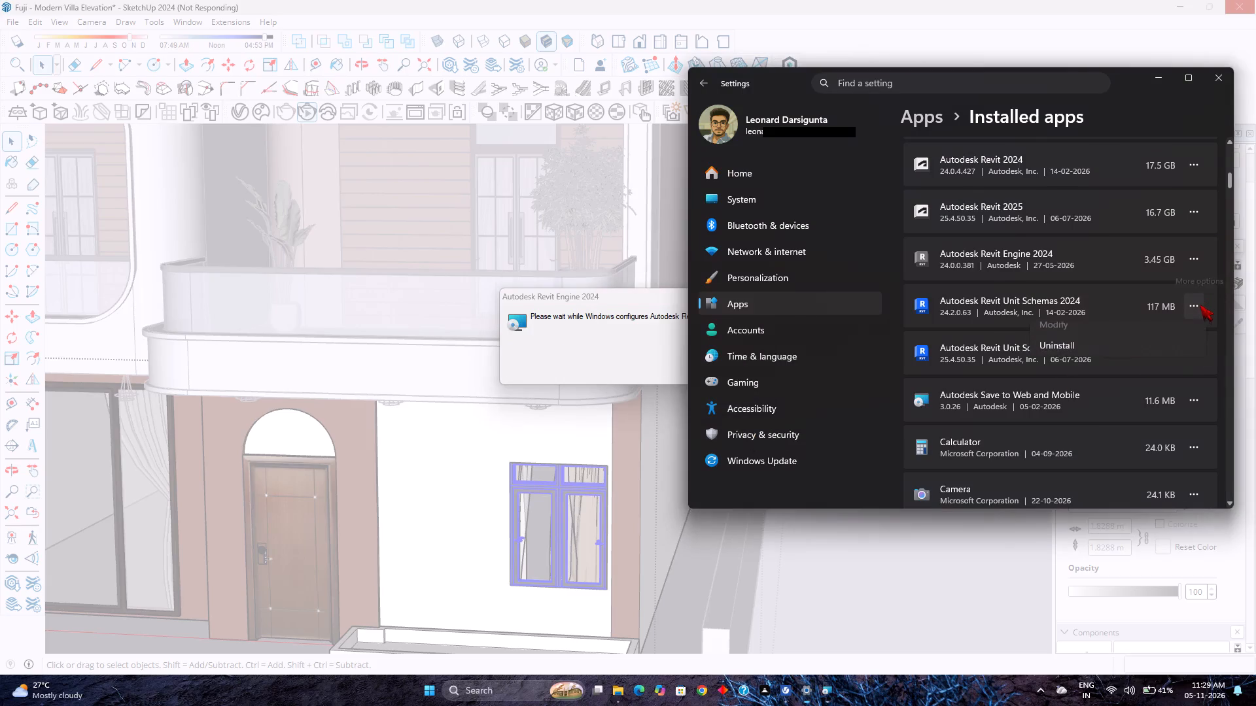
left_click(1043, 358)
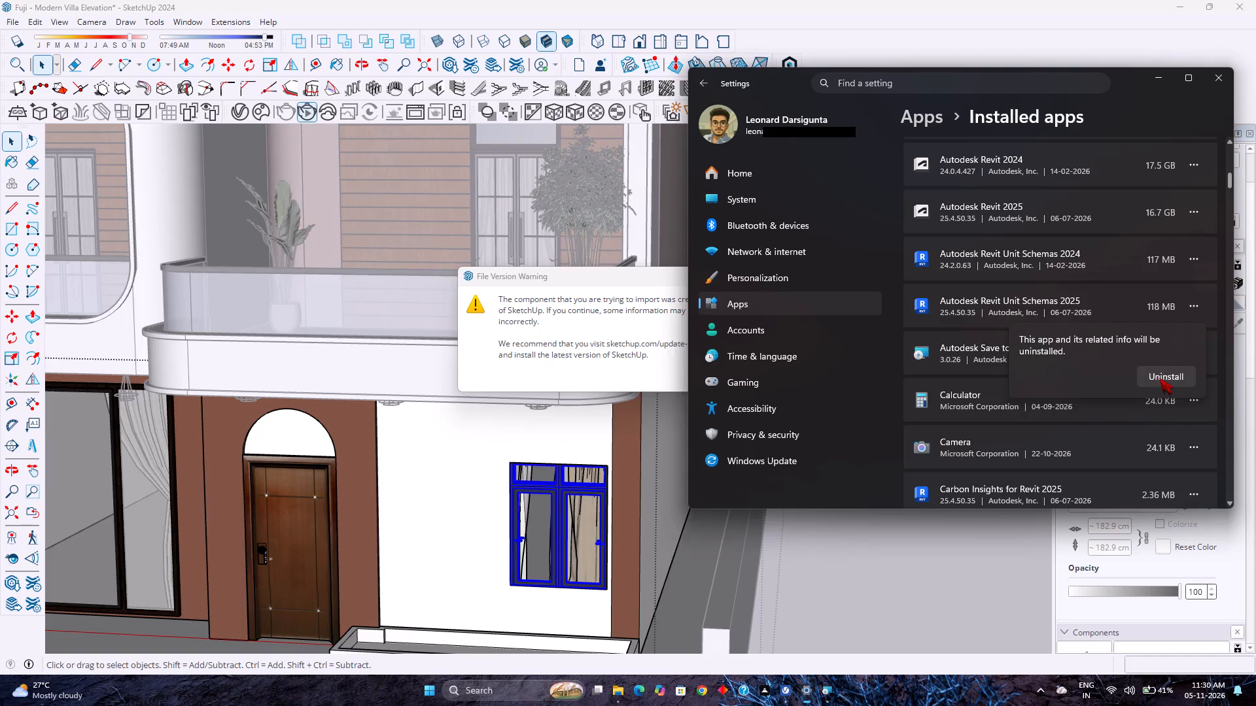
Switch back to SketchUp, continue the Hanging Succulent import and place the plant on the empty ground to the left of the villa.
left_click(646, 279)
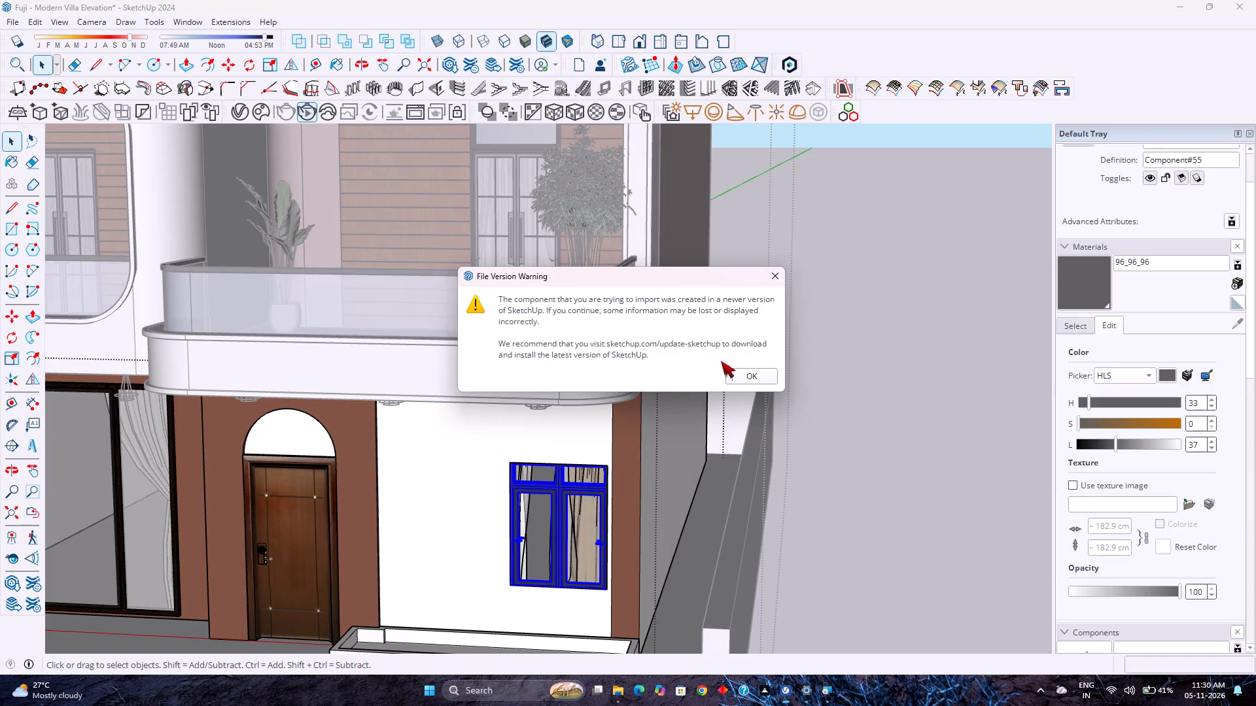
left_click(744, 373)
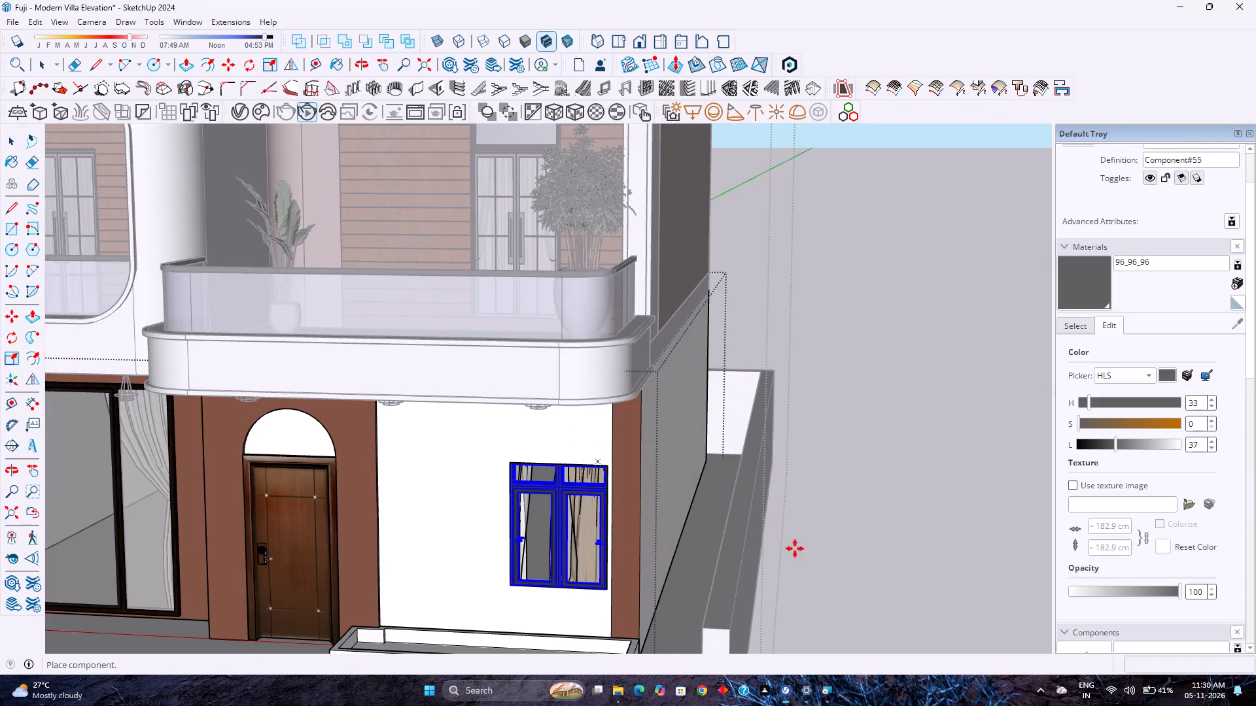
scroll(866, 516, "down", 2)
scroll(811, 510, "down", 11)
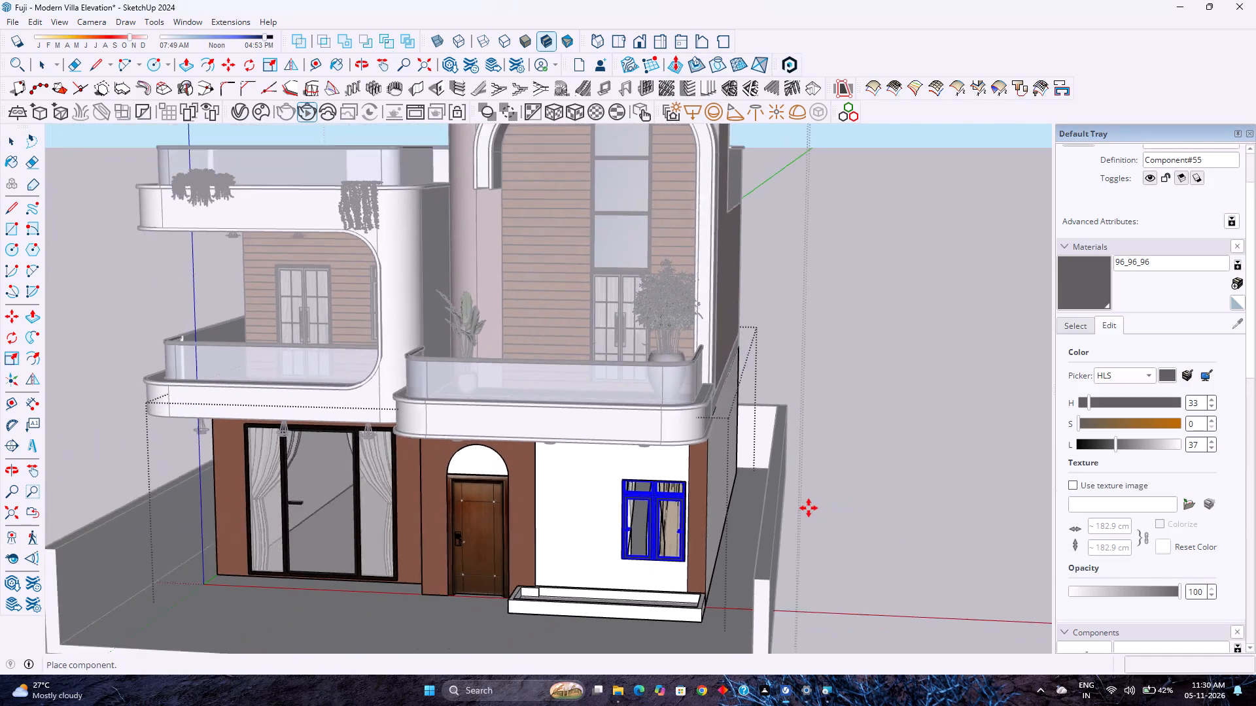
scroll(809, 508, "down", 20)
scroll(809, 508, "down", 3)
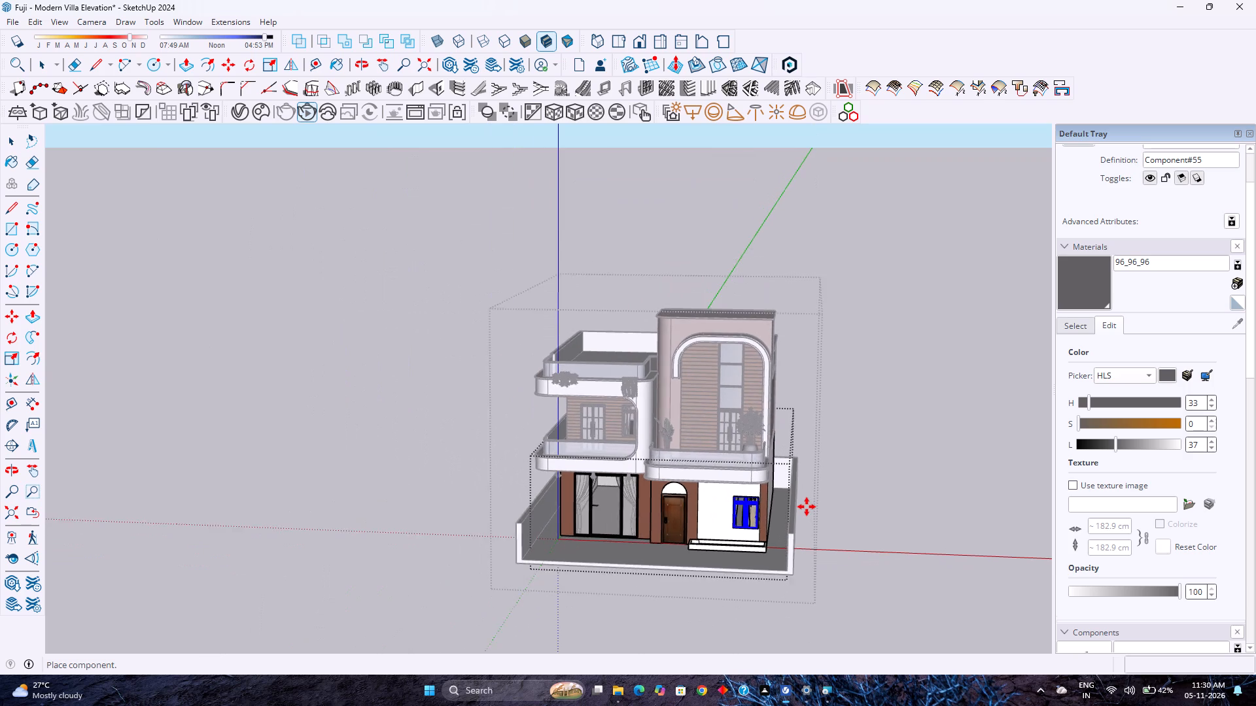
scroll(807, 507, "down", 20)
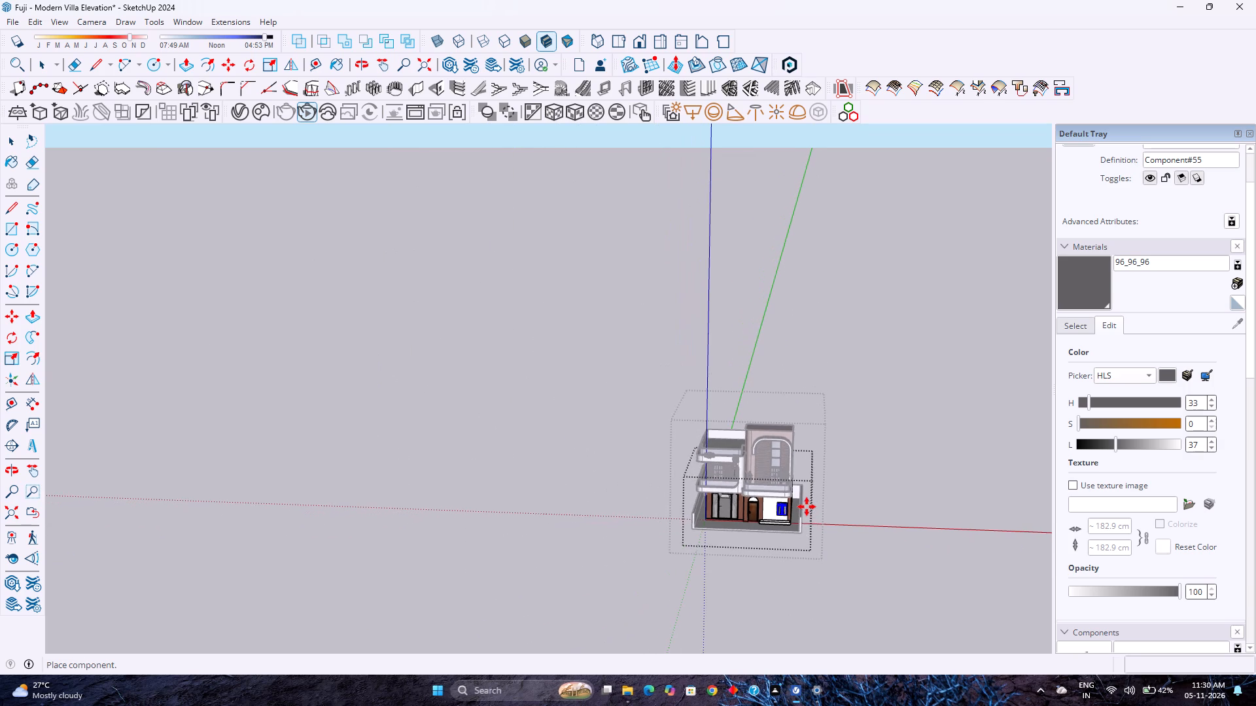
scroll(807, 507, "down", 10)
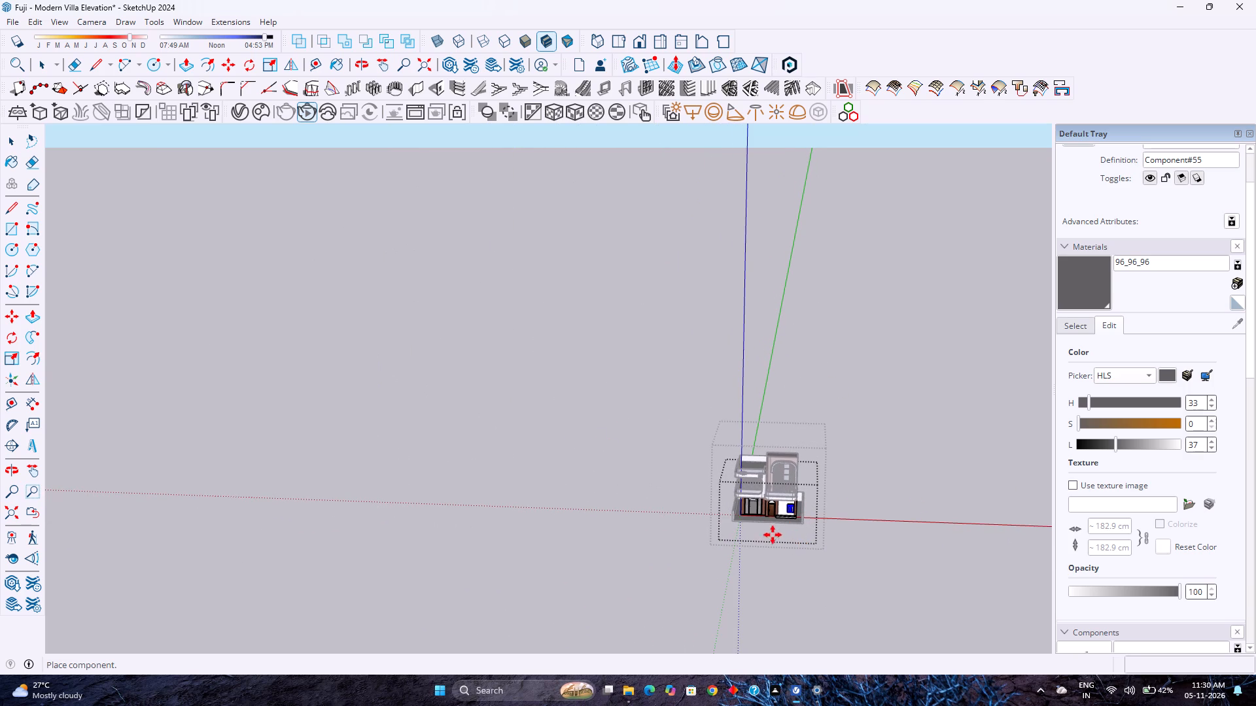
left_click(608, 550)
left_click(638, 549)
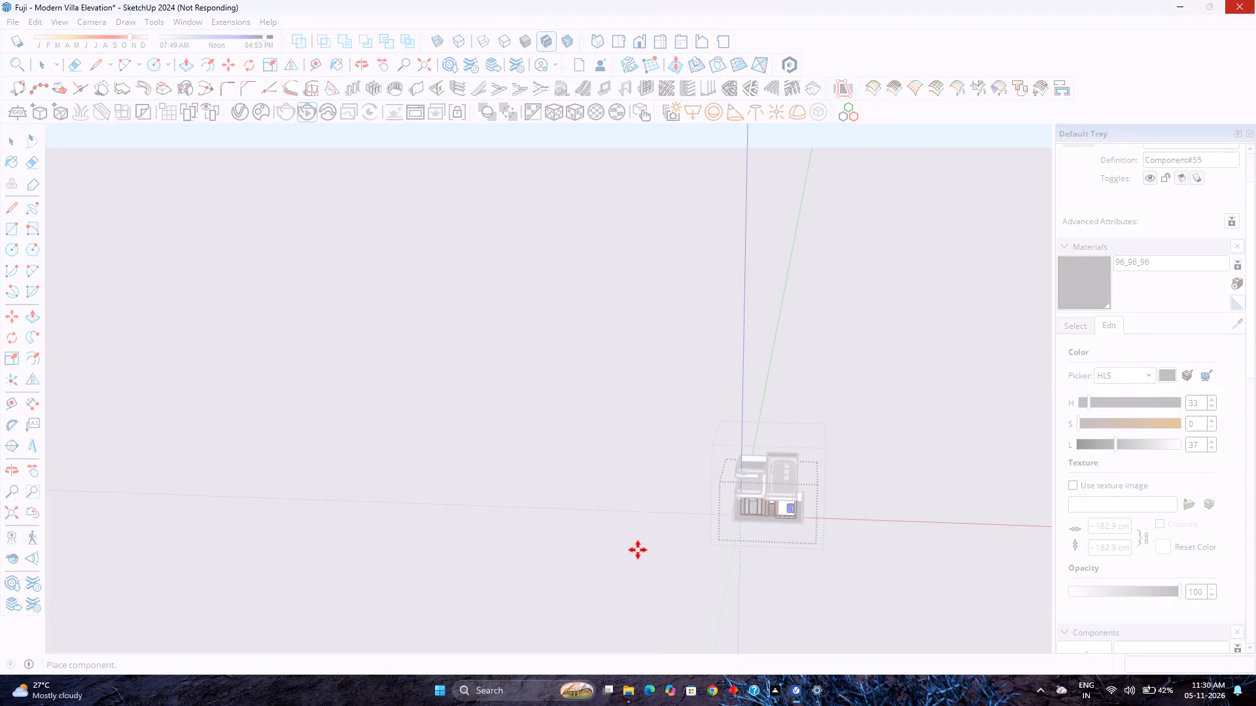
Switch to Windows Settings and uninstall Autodesk Revit Unit Schemas 2024 from the installed apps.
left_click(817, 698)
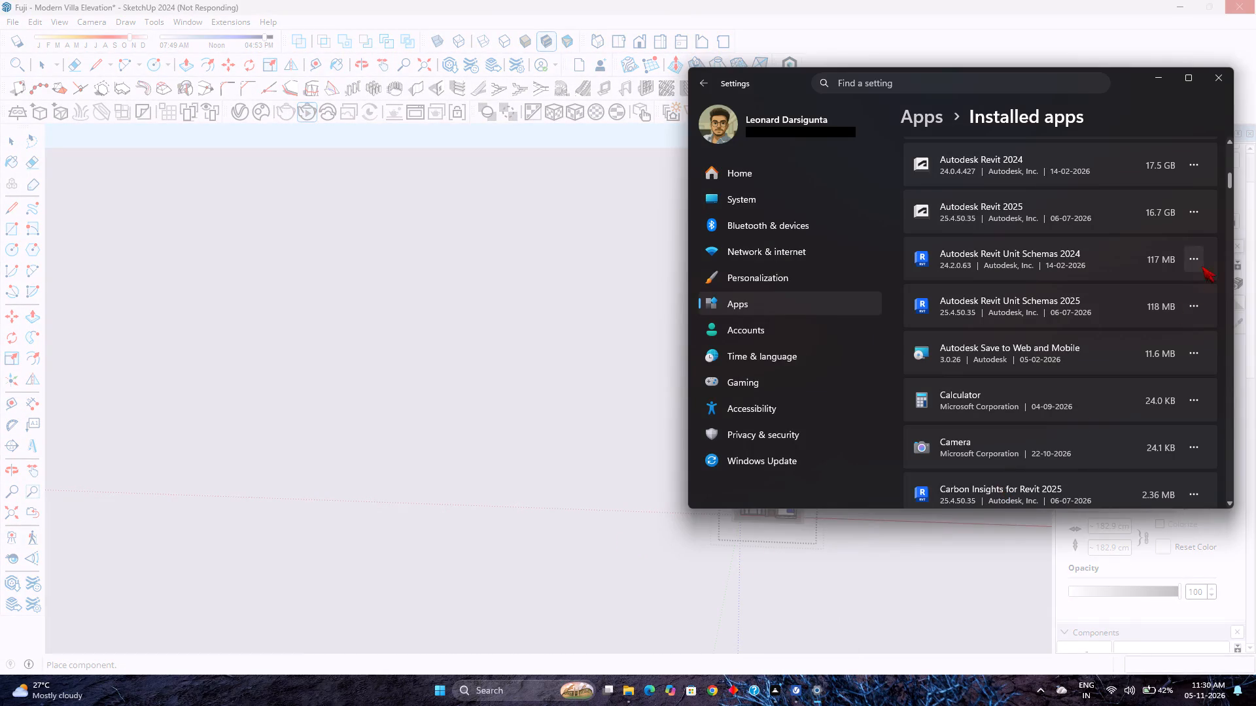
left_click(1202, 264)
left_click(1070, 312)
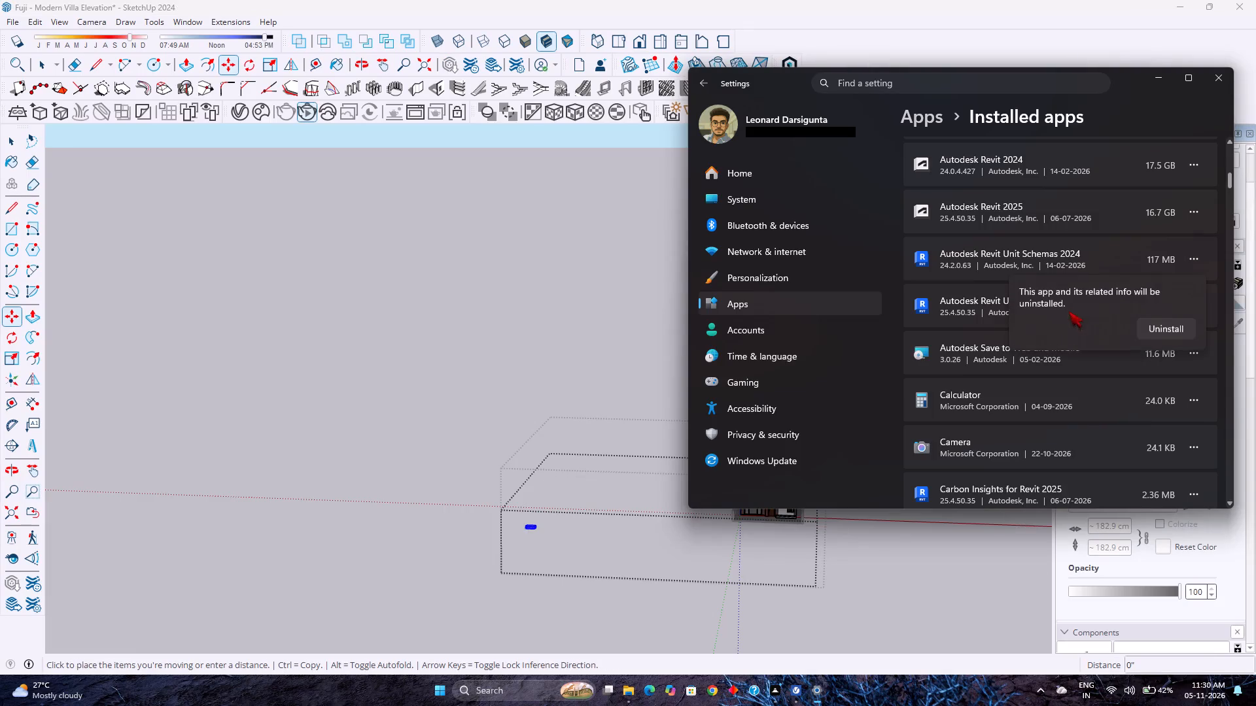
left_click(1157, 331)
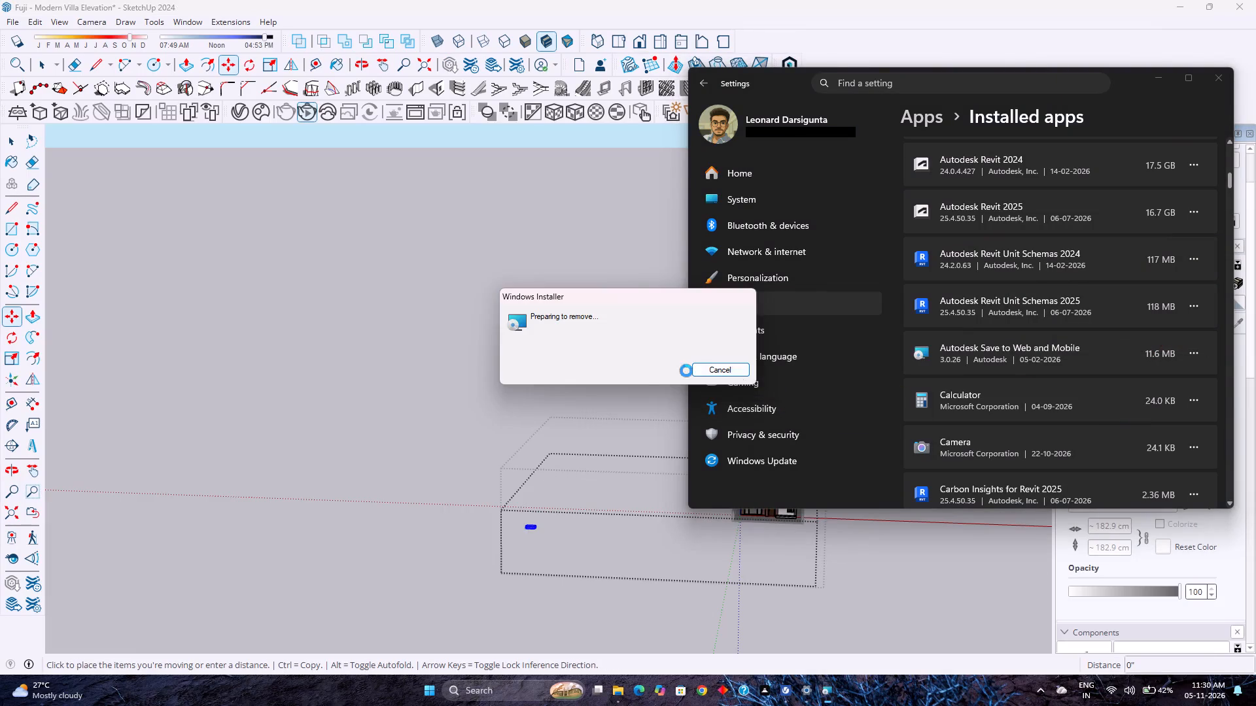
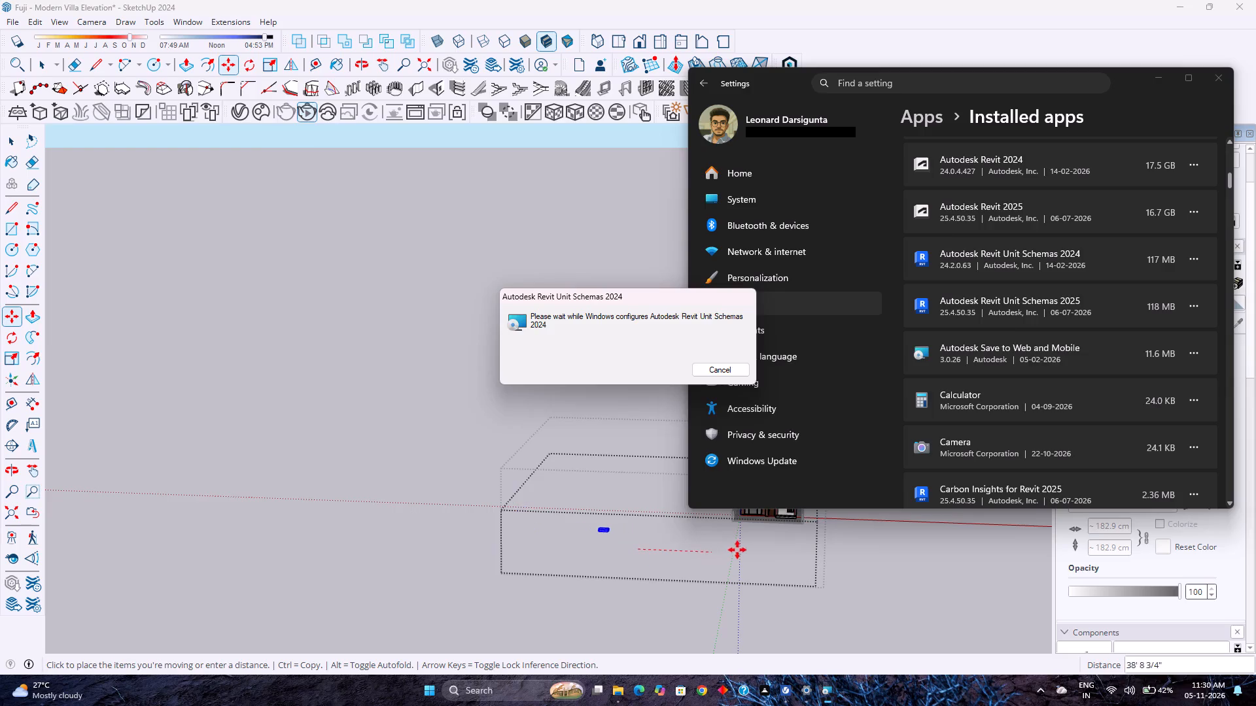
Return to SketchUp and finish moving the hanging succulent about 57' 2" along the red axis toward the villa.
left_click(757, 557)
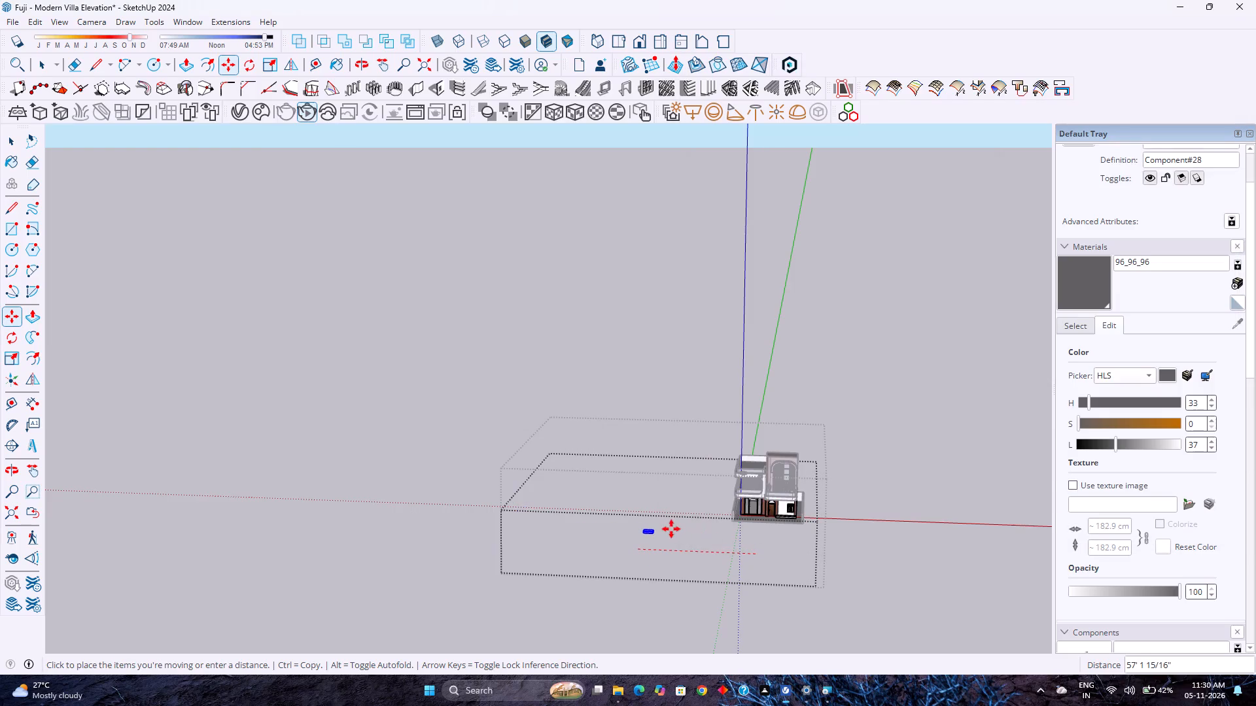
Rotate the hanging succulent 90° about the red axis, pivoting on the bottom front corner of its bounding box nearest the villa.
scroll(671, 529, "up", 19)
scroll(653, 548, "up", 2)
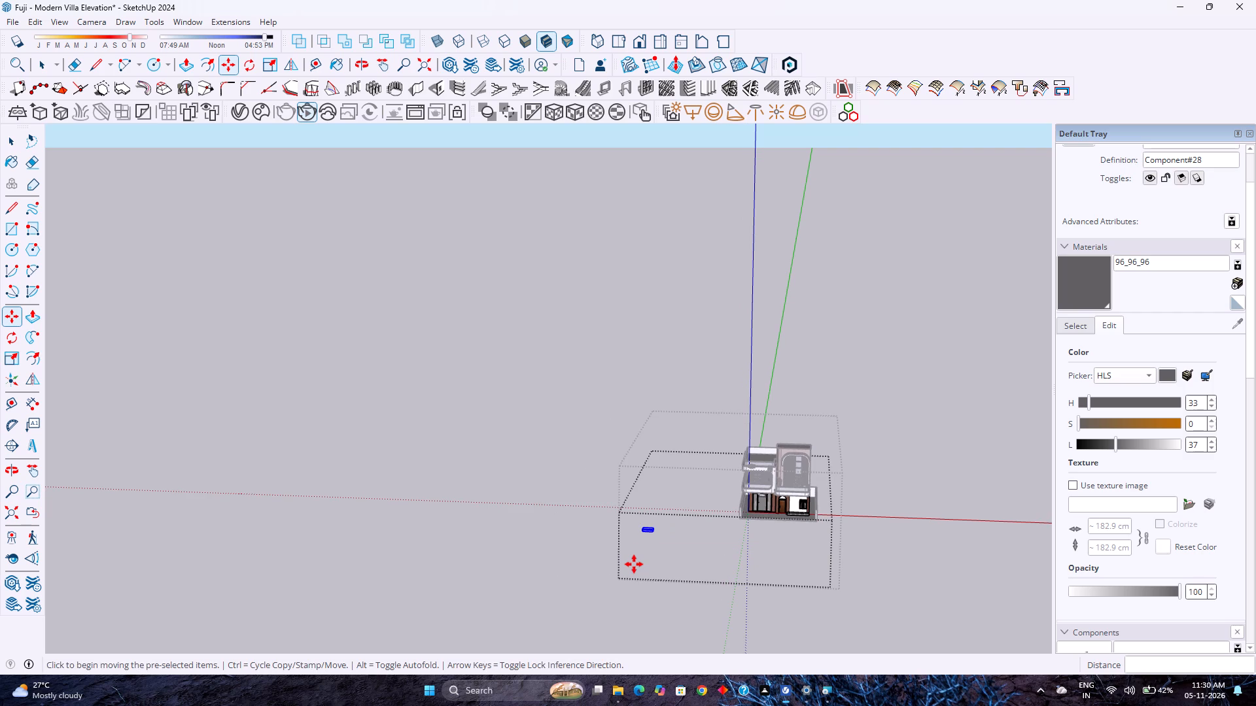
scroll(645, 526, "up", 5)
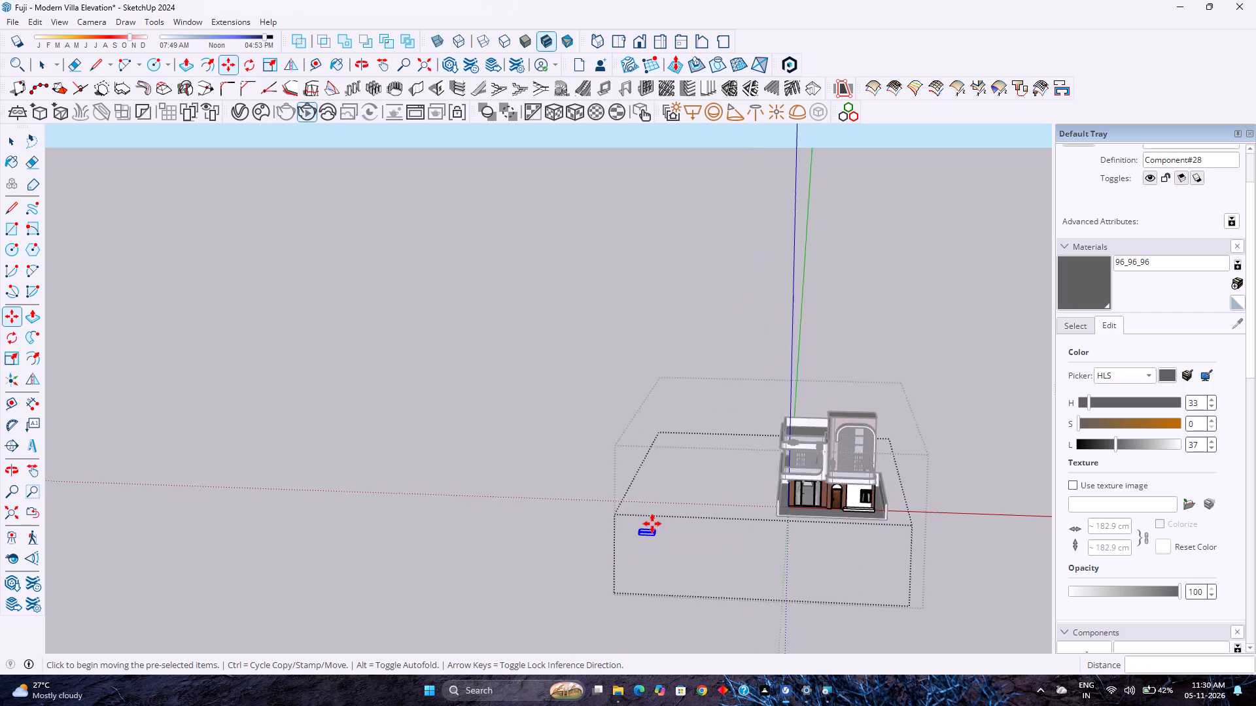
scroll(652, 524, "up", 20)
scroll(652, 524, "up", 5)
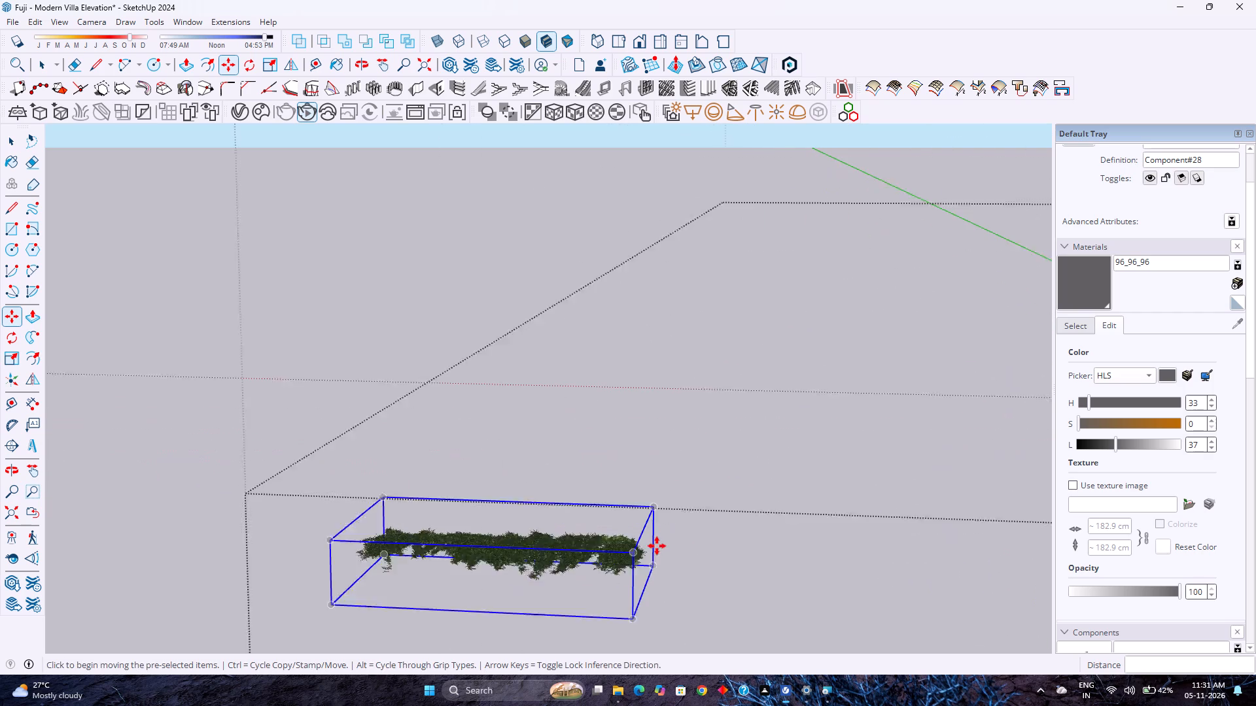
scroll(616, 558, "up", 4)
scroll(616, 558, "down", 3)
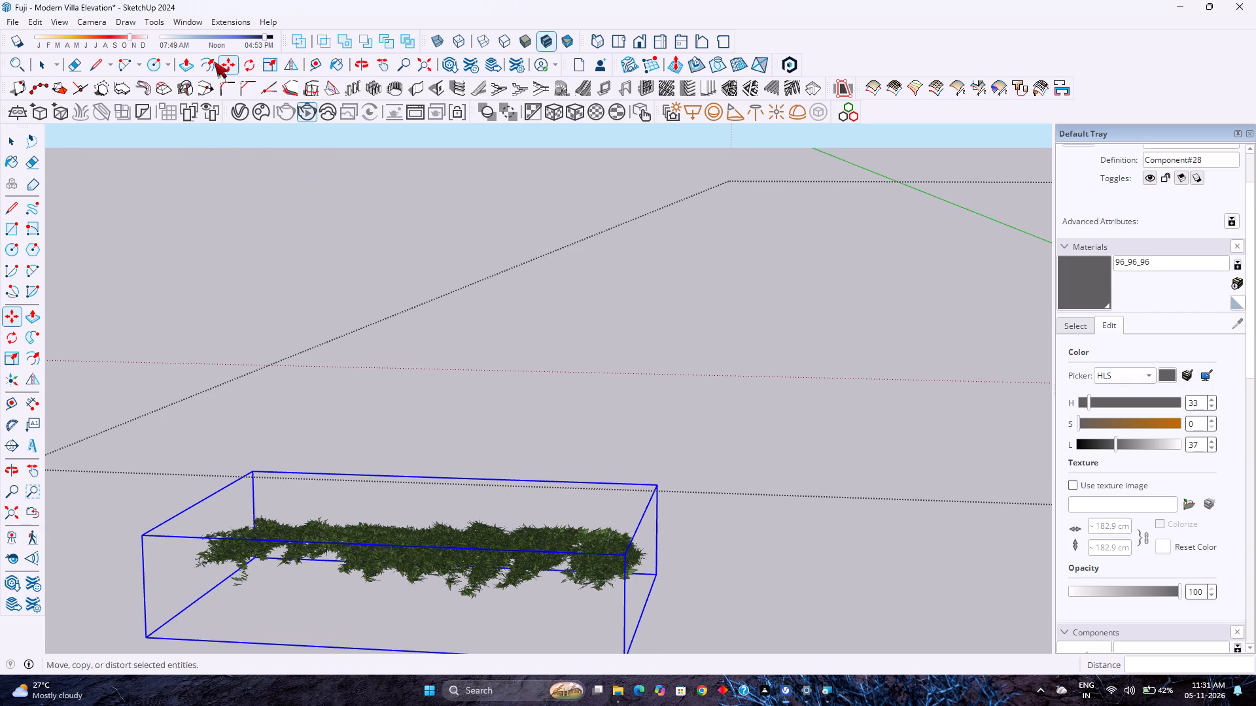
left_click(250, 68)
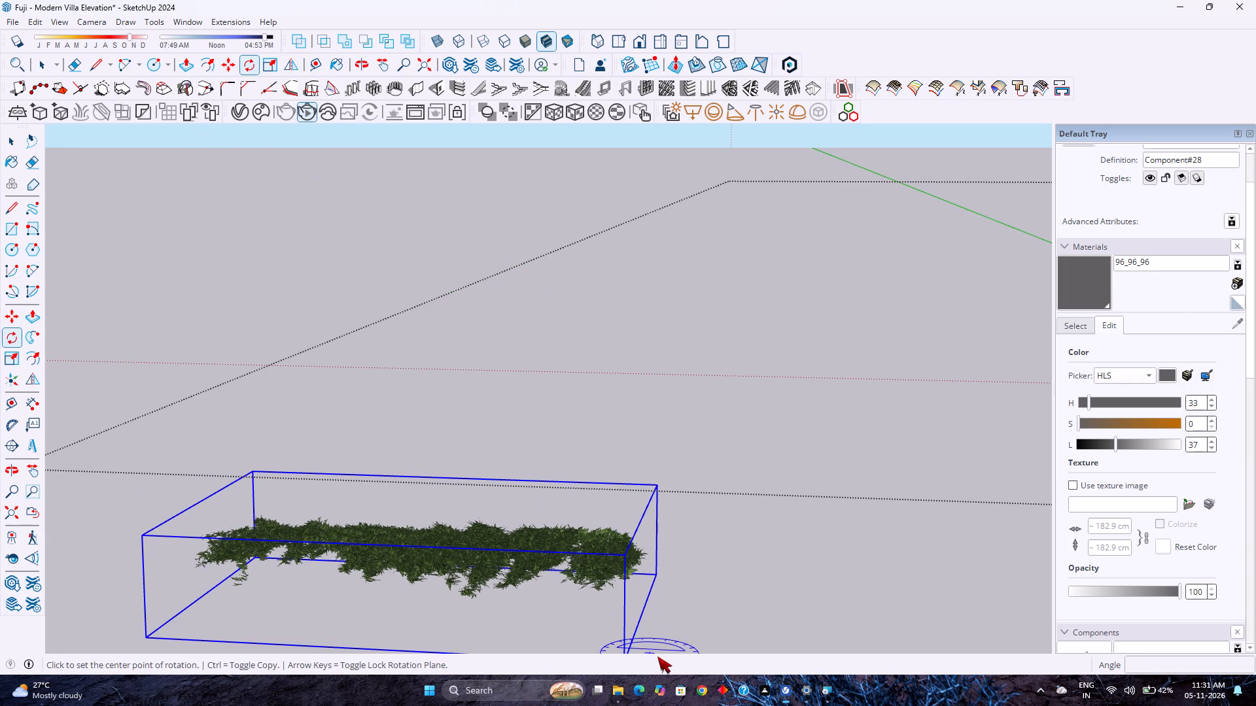
key("Left")
key("Right")
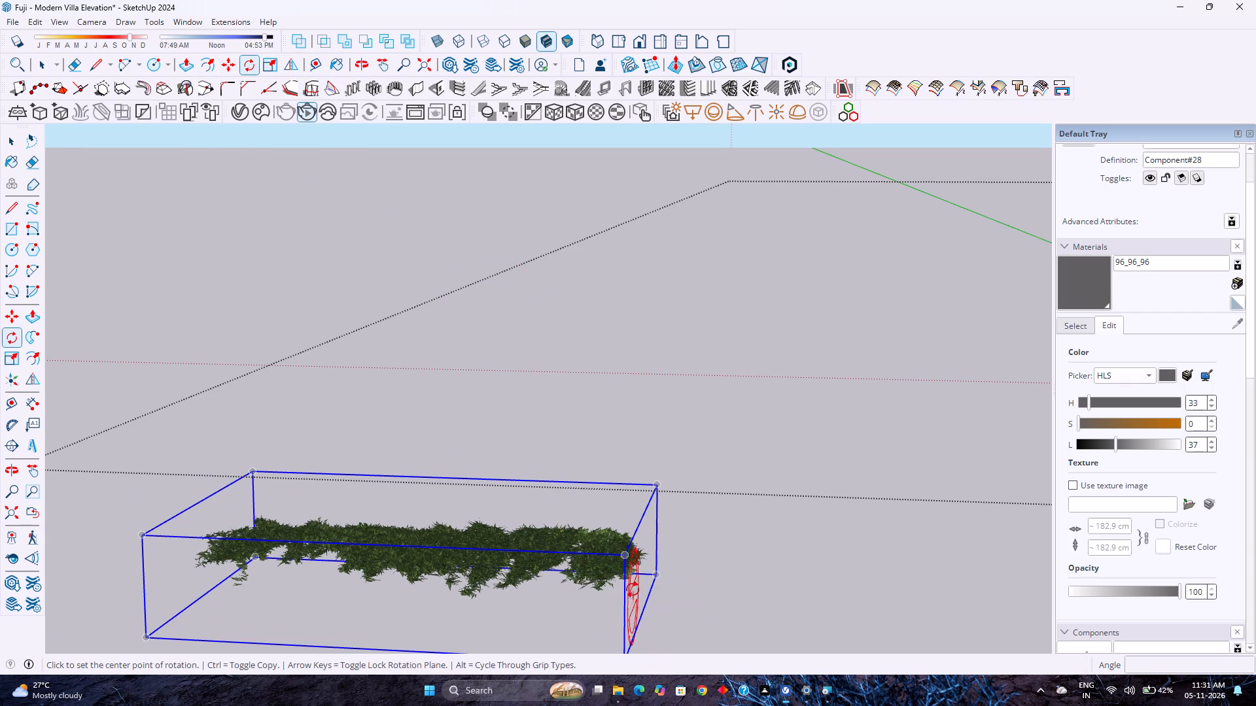
scroll(638, 616, "down", 4)
left_click(633, 631)
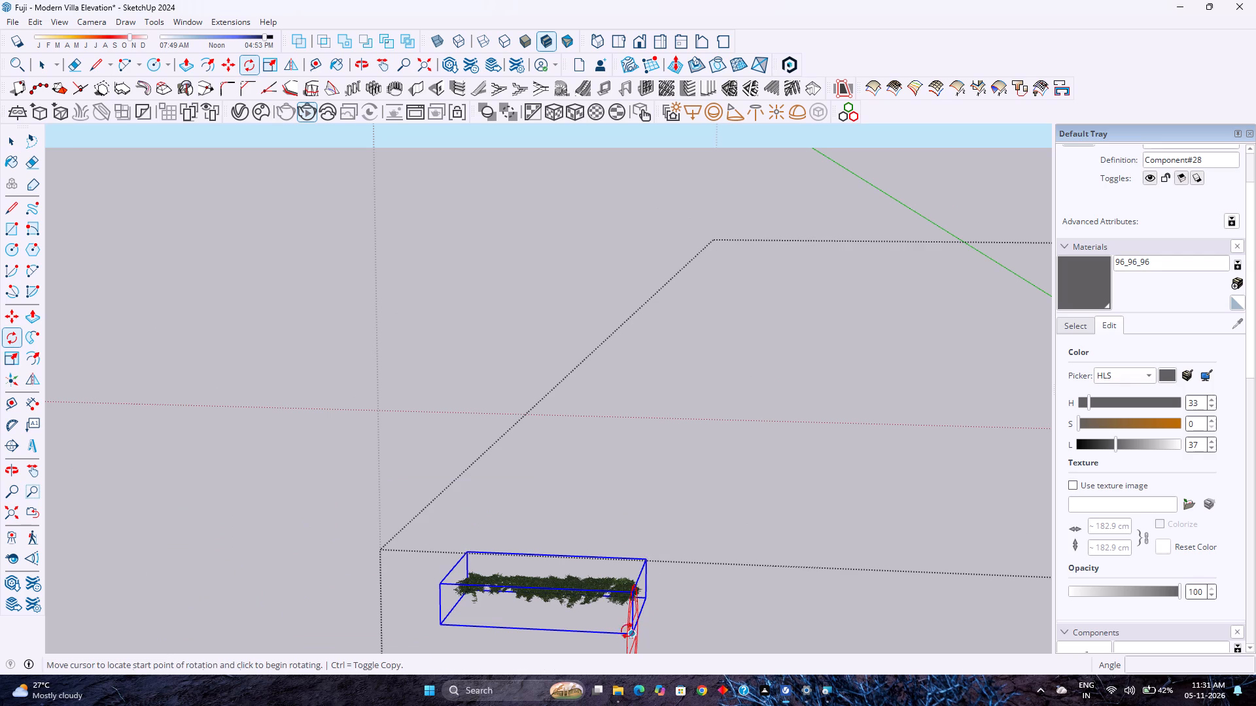
scroll(646, 596, "up", 7)
middle_click(646, 596)
middle_click_drag(640, 596, 557, 596)
scroll(557, 596, "down", 7)
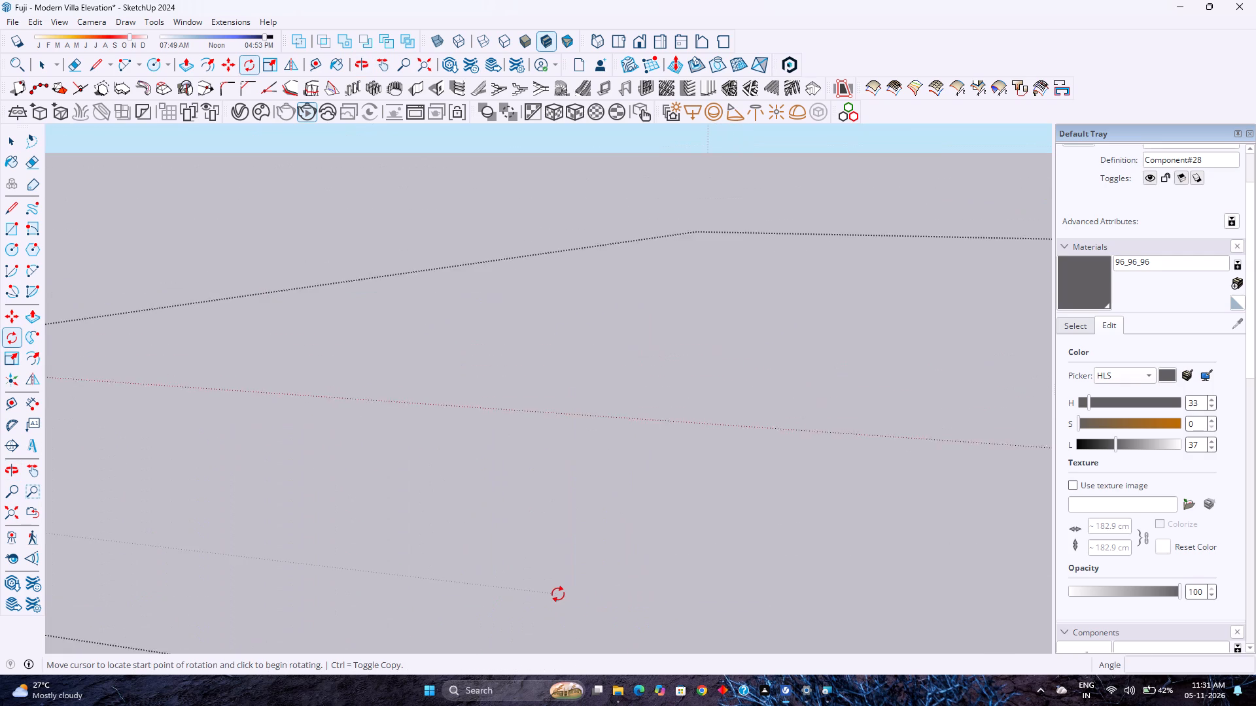
scroll(558, 594, "down", 12)
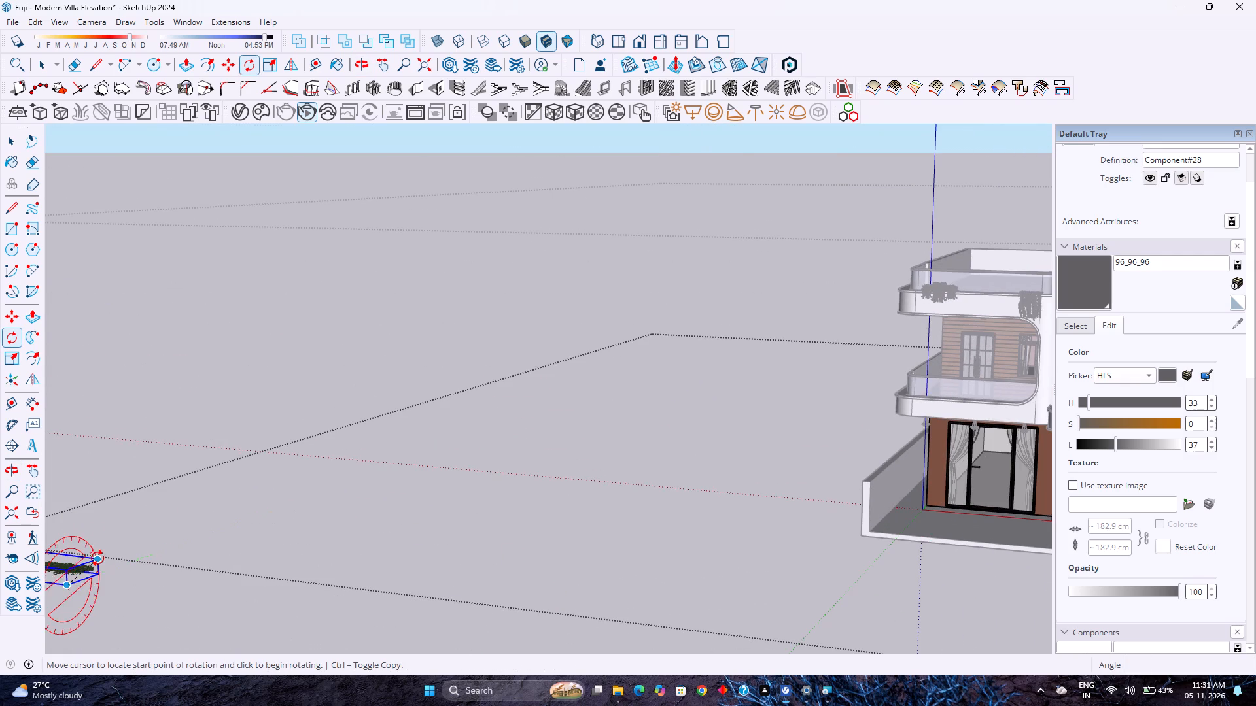
scroll(97, 558, "up", 5)
key("Left")
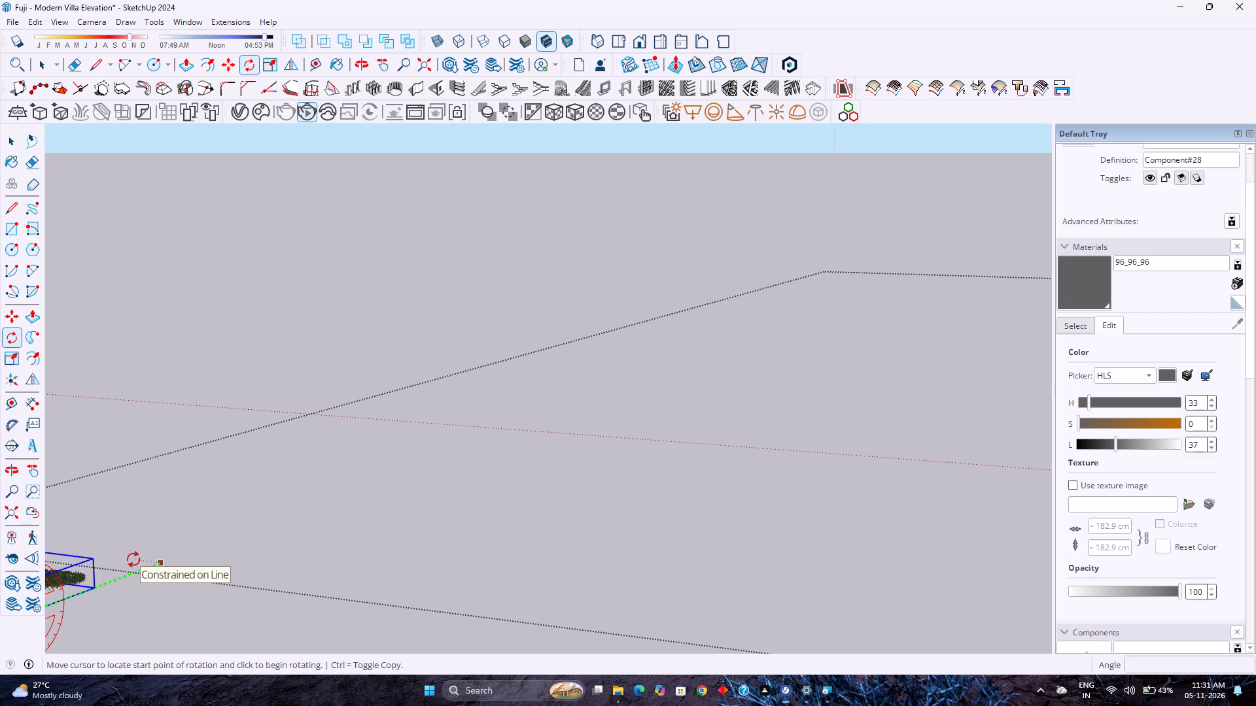
left_click(133, 560)
scroll(125, 533, "down", 7)
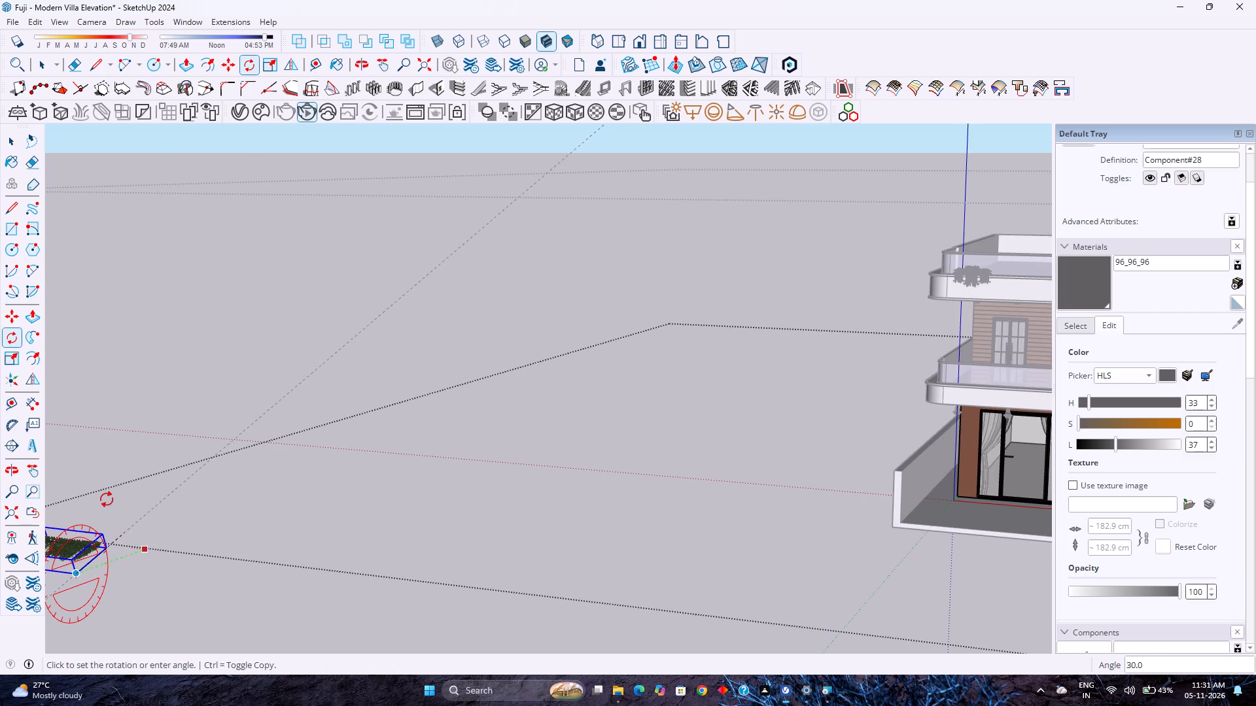
key("Up")
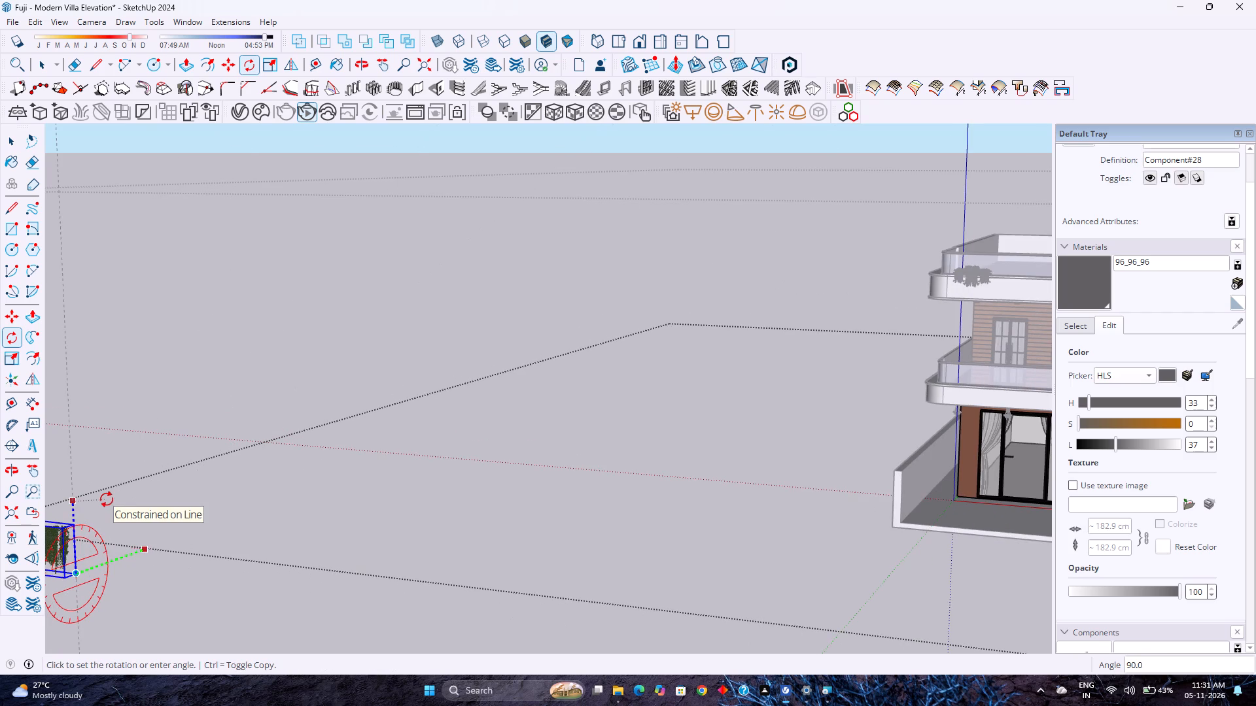
left_click(107, 499)
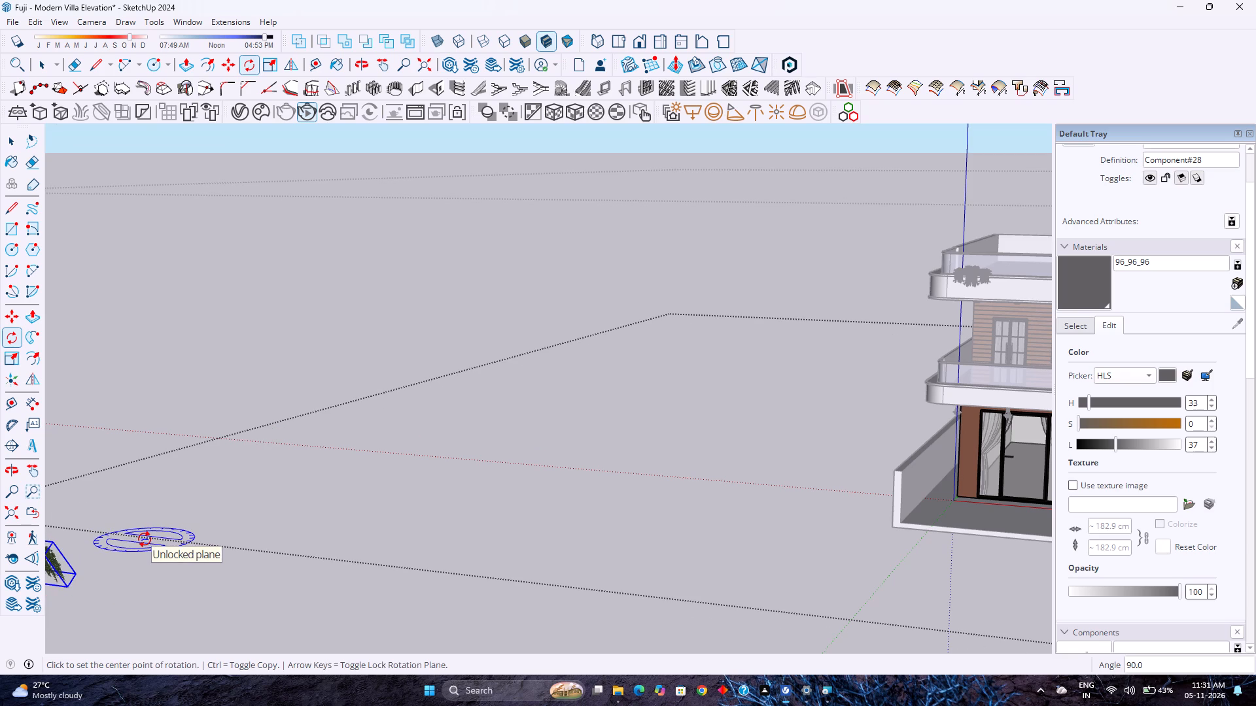
scroll(175, 532, "down", 3)
key("9")
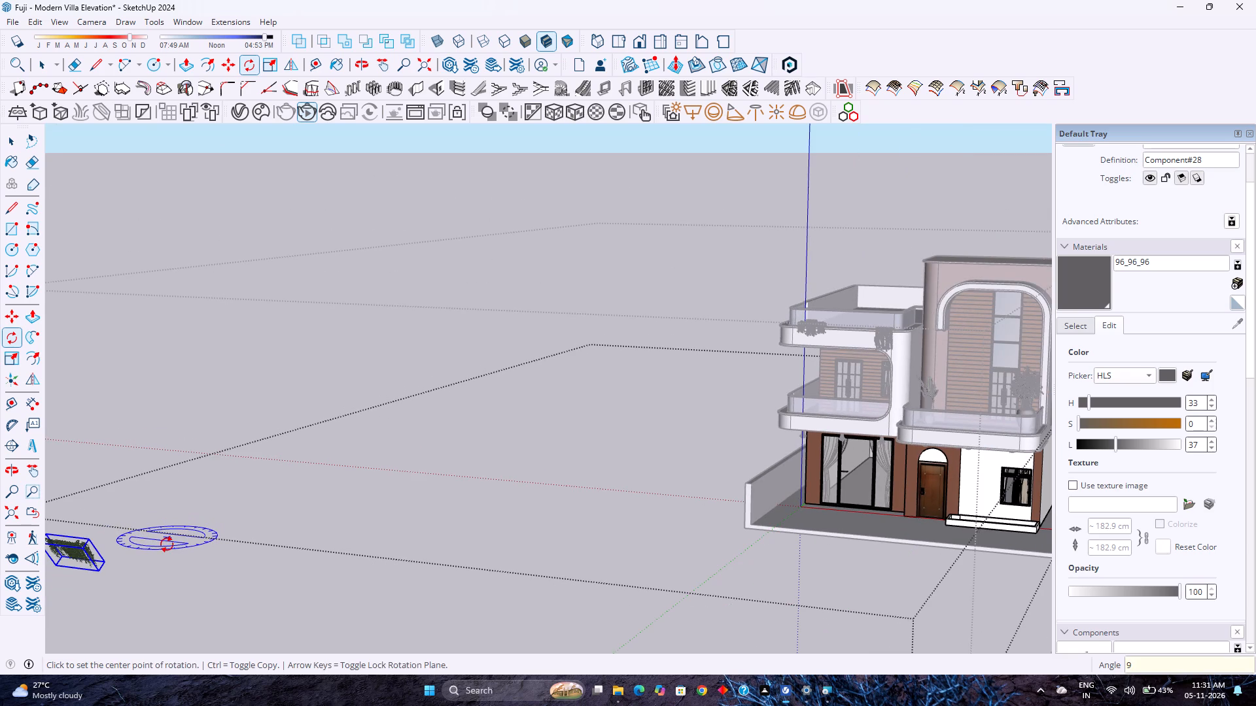
key("0")
key("Return")
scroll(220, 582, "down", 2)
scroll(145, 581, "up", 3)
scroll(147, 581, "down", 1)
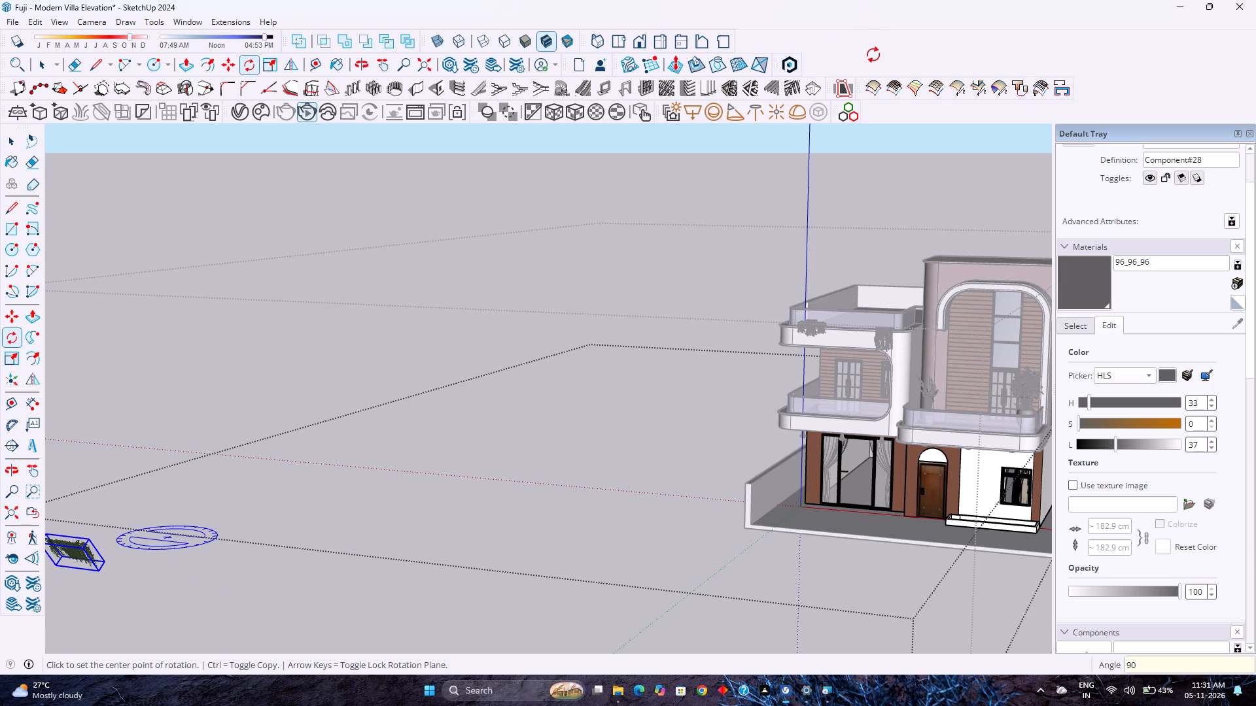
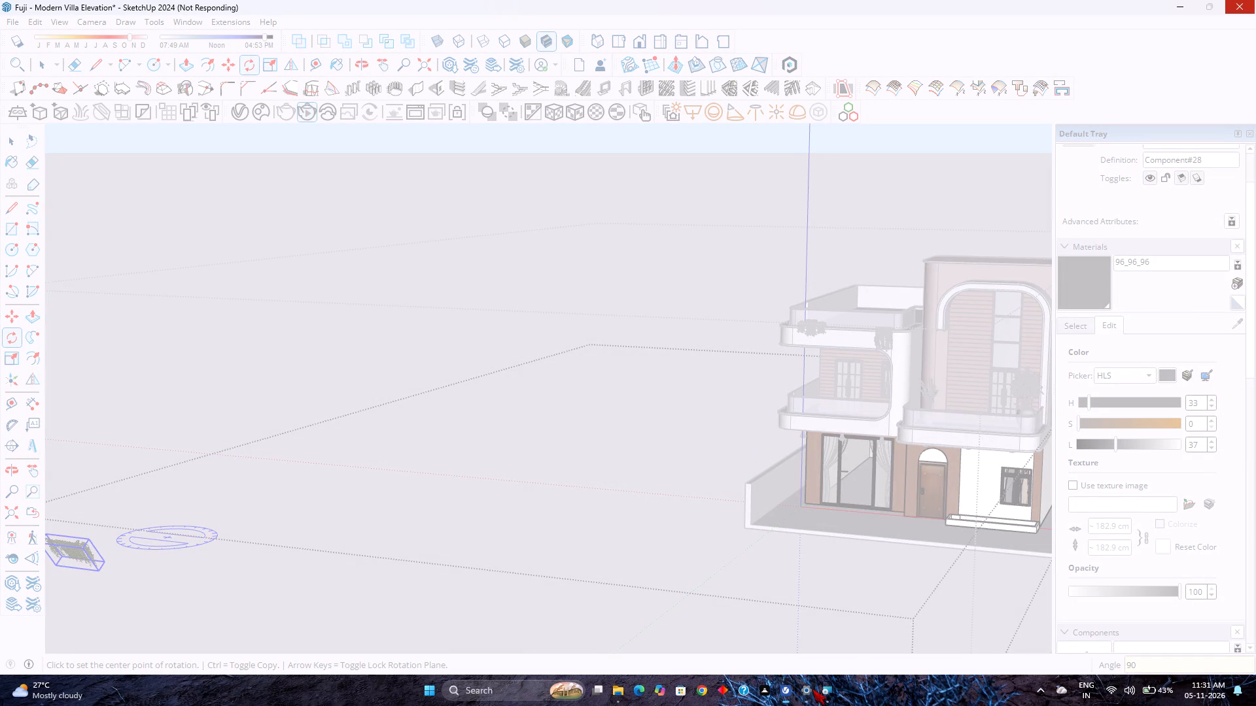
Return to the SketchUp villa model and cut the rotated hanging succulent out of the ground-floor group.
left_click(831, 694)
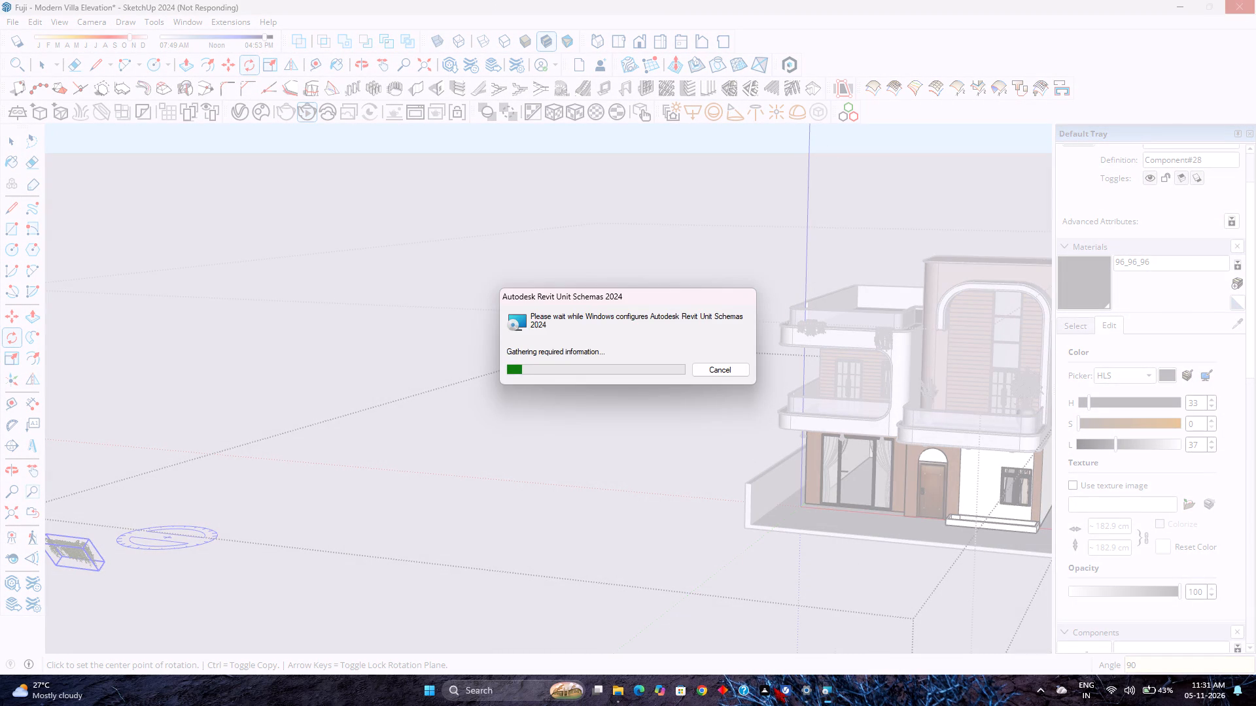
left_click(813, 695)
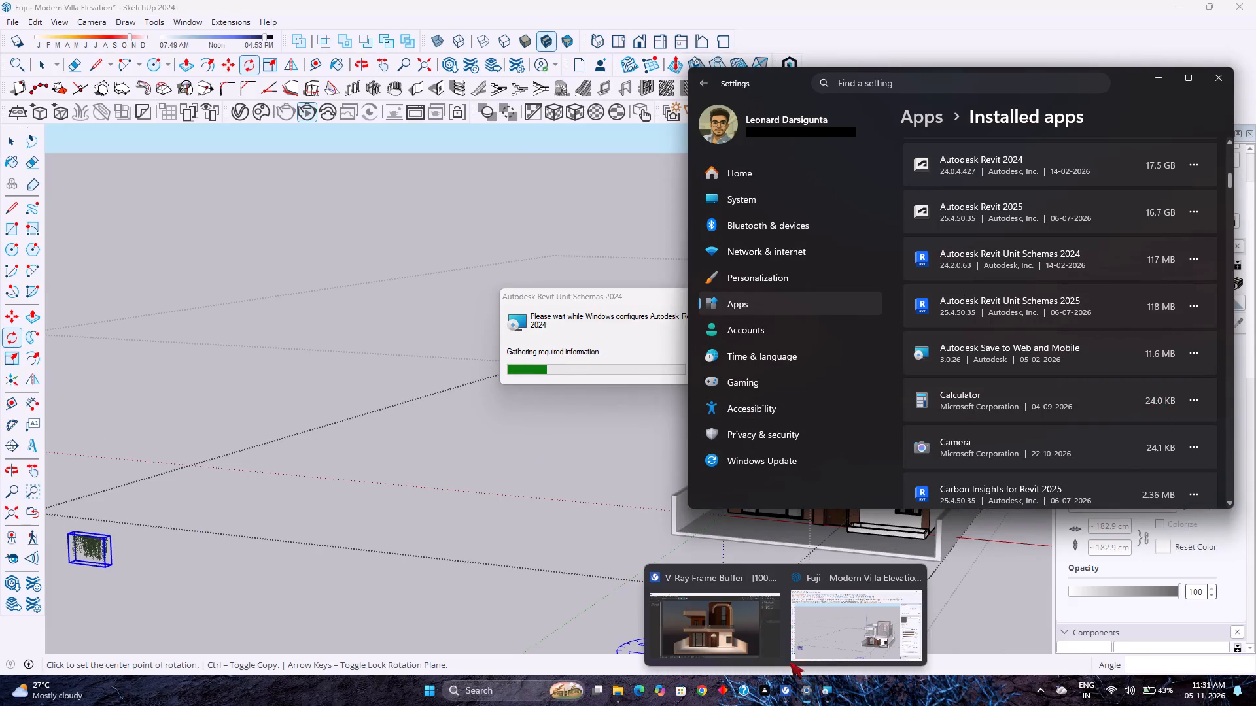
left_click(851, 631)
key("space")
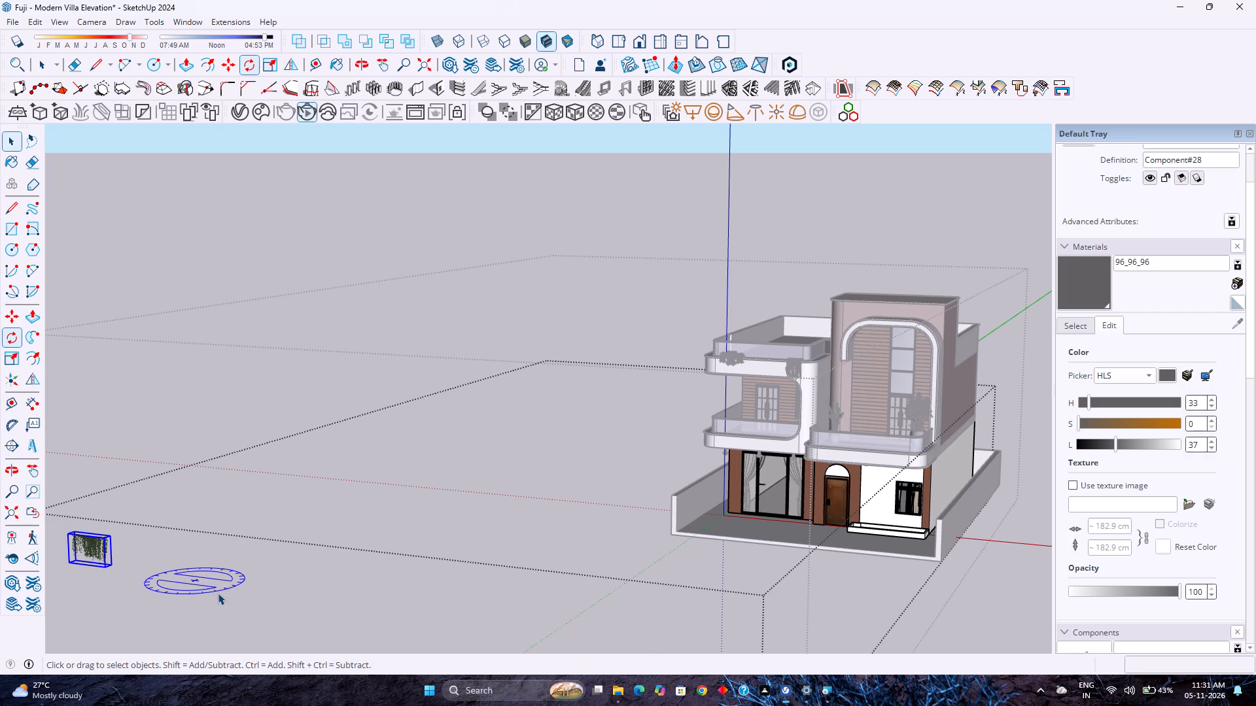
scroll(145, 556, "up", 3)
key("m")
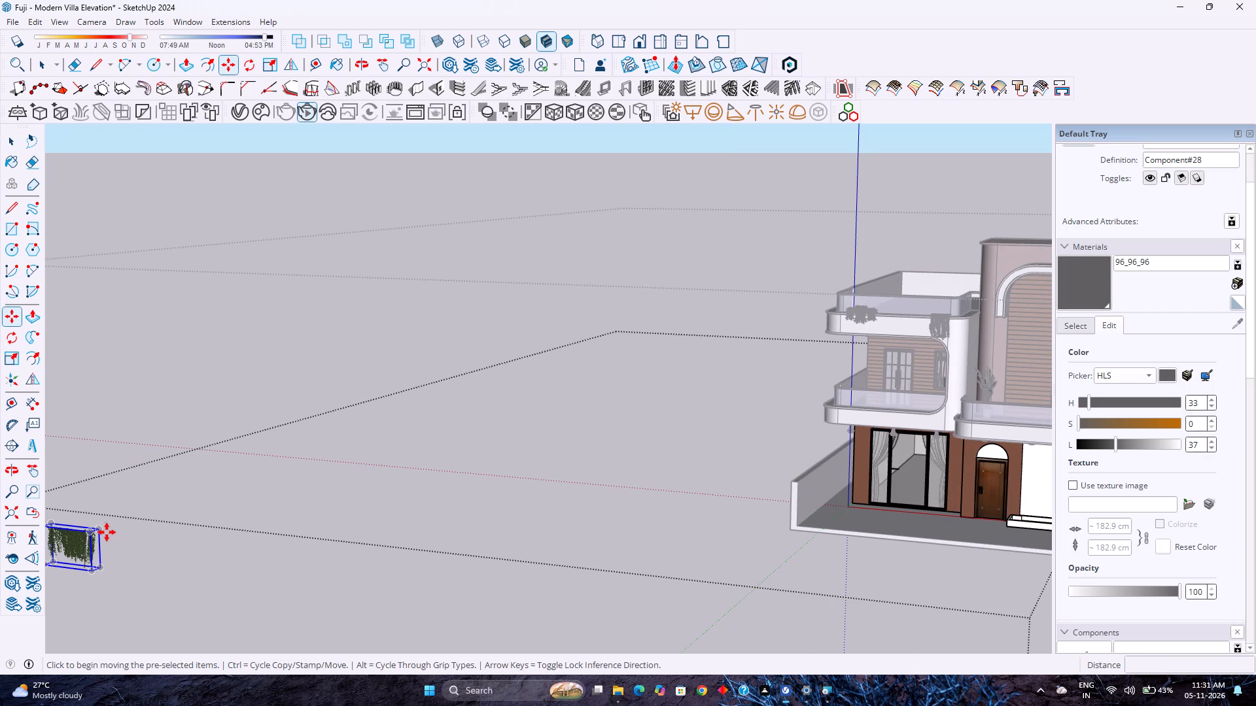
key("ctrl+x")
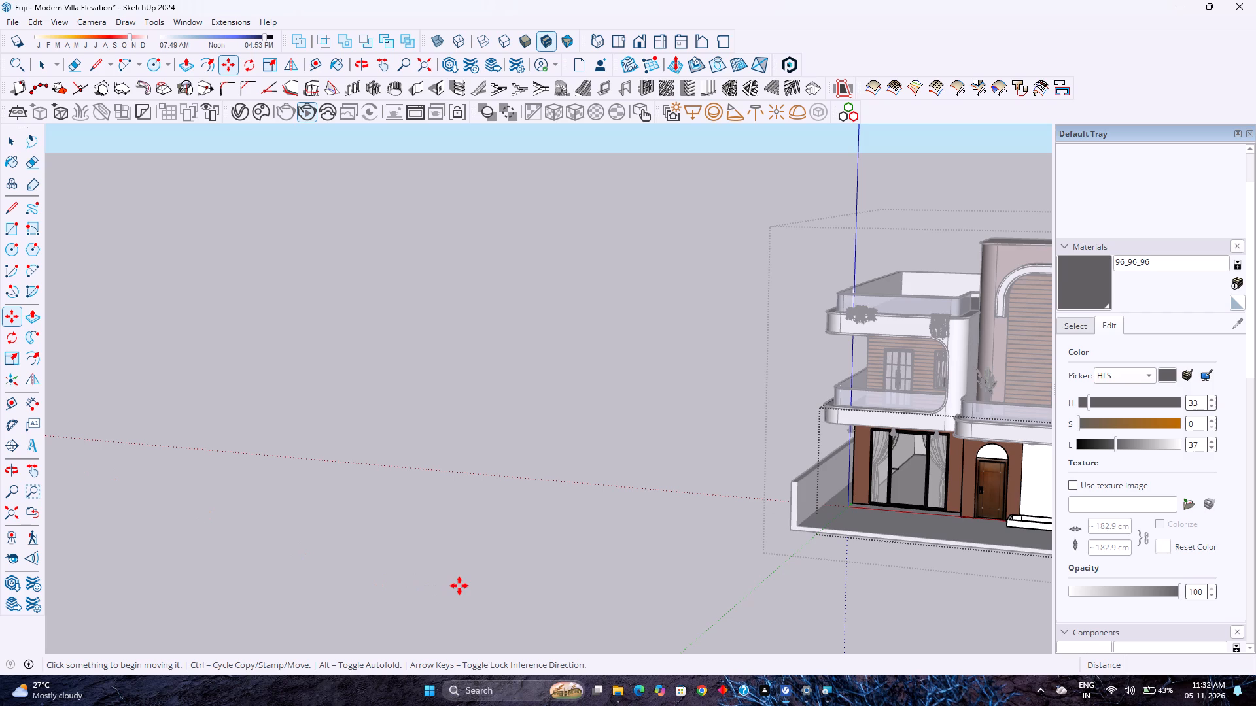
key("space")
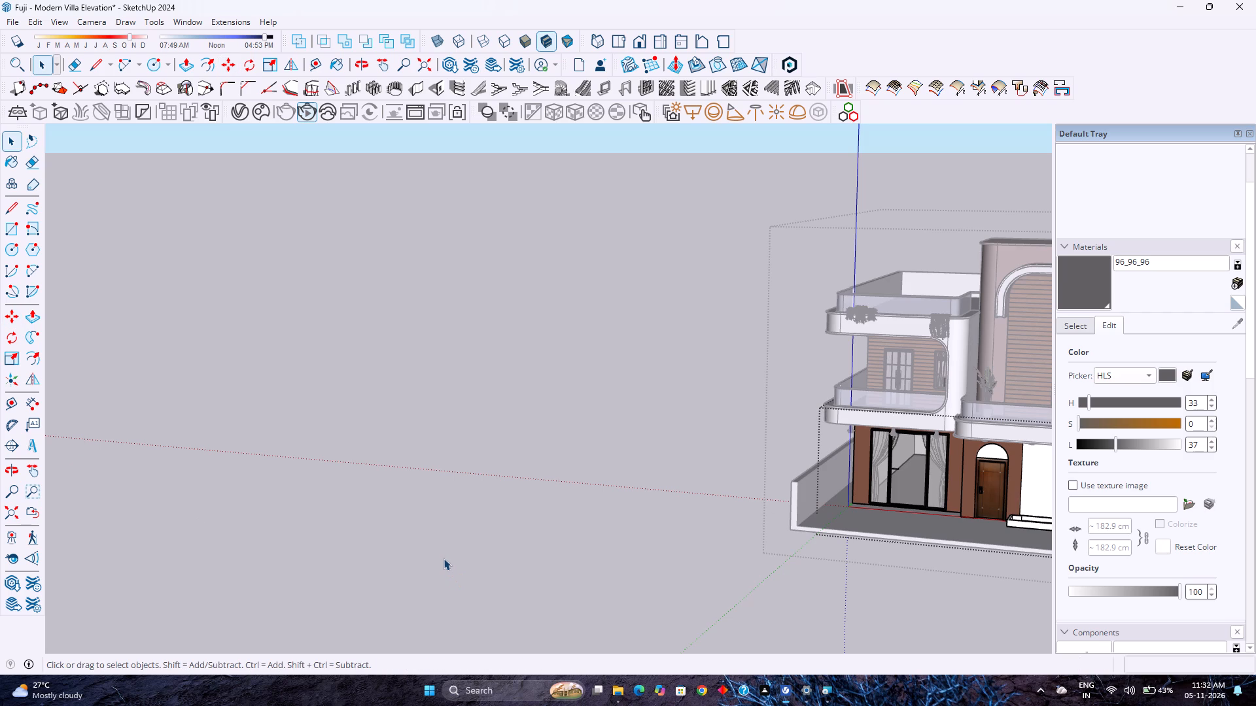
Close the villa's ground-floor group to get back to the enclosing villa group.
scroll(548, 560, "down", 3)
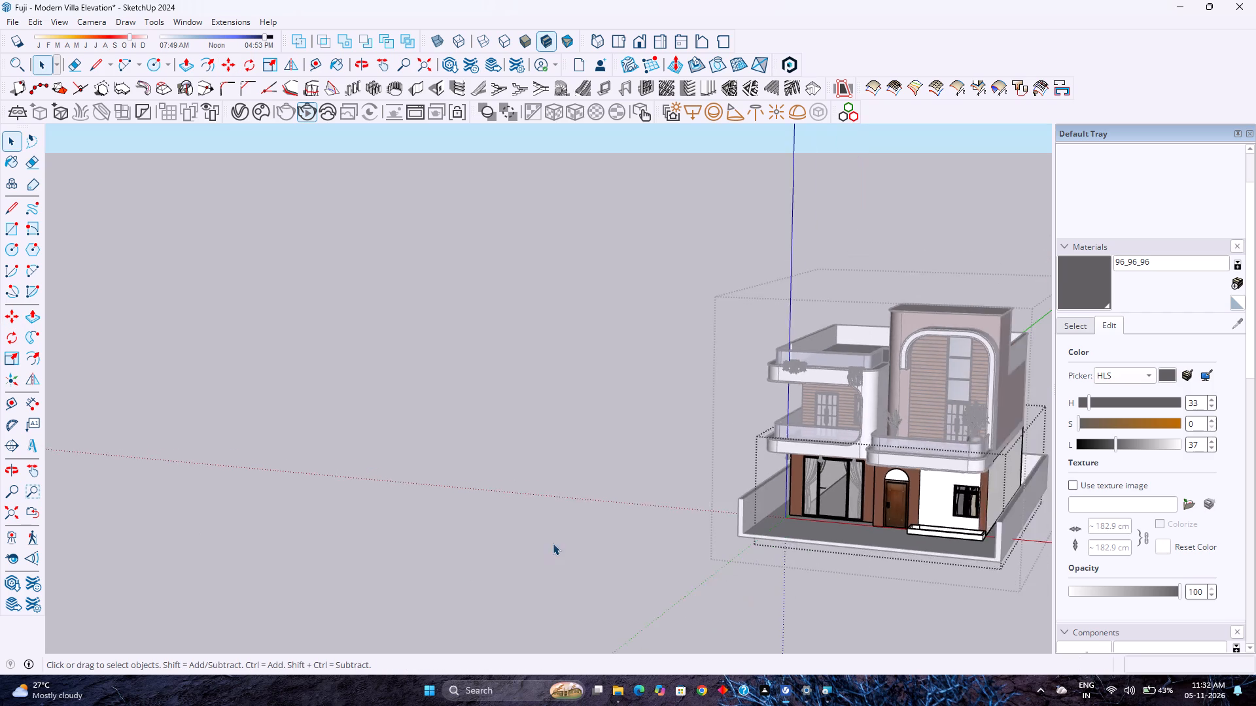
scroll(553, 543, "down", 3)
scroll(802, 564, "up", 13)
middle_click_drag(919, 513, 904, 520)
middle_click_drag(888, 531, 852, 558)
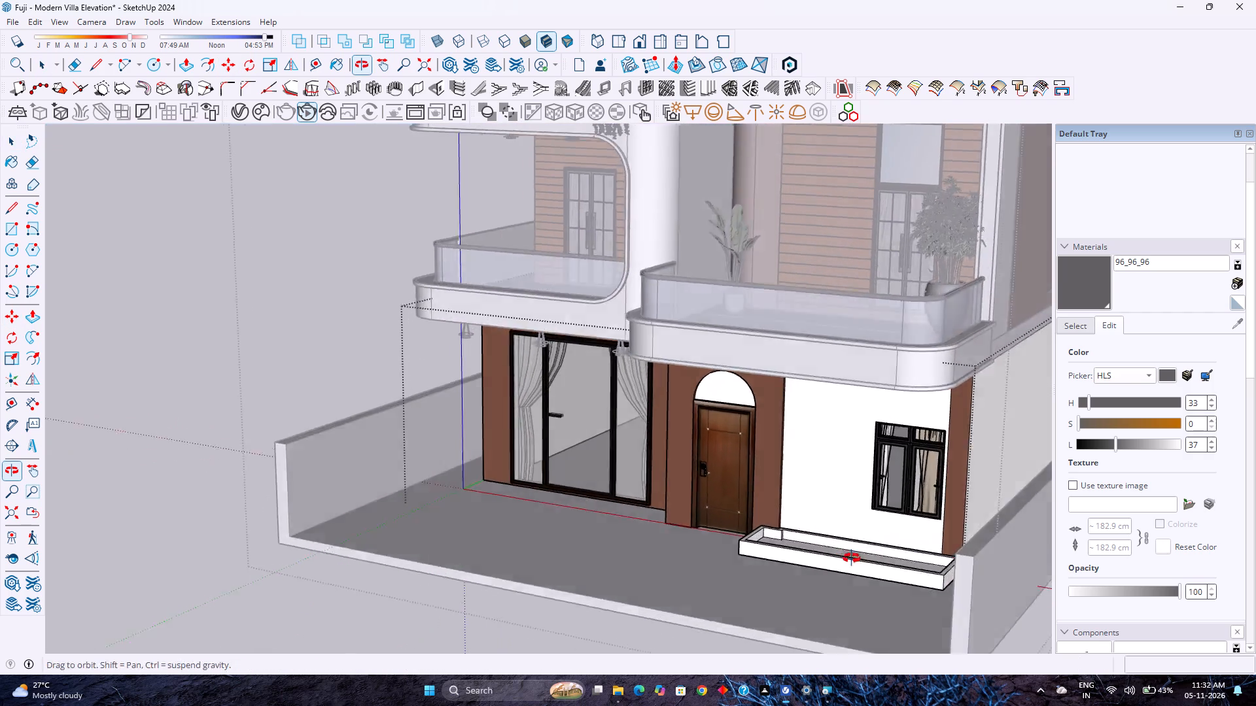
middle_click_drag(852, 558, 835, 599)
middle_click(835, 599)
middle_click_drag(835, 600, 837, 622)
middle_click(837, 622)
scroll(818, 584, "down", 13)
left_click(862, 576)
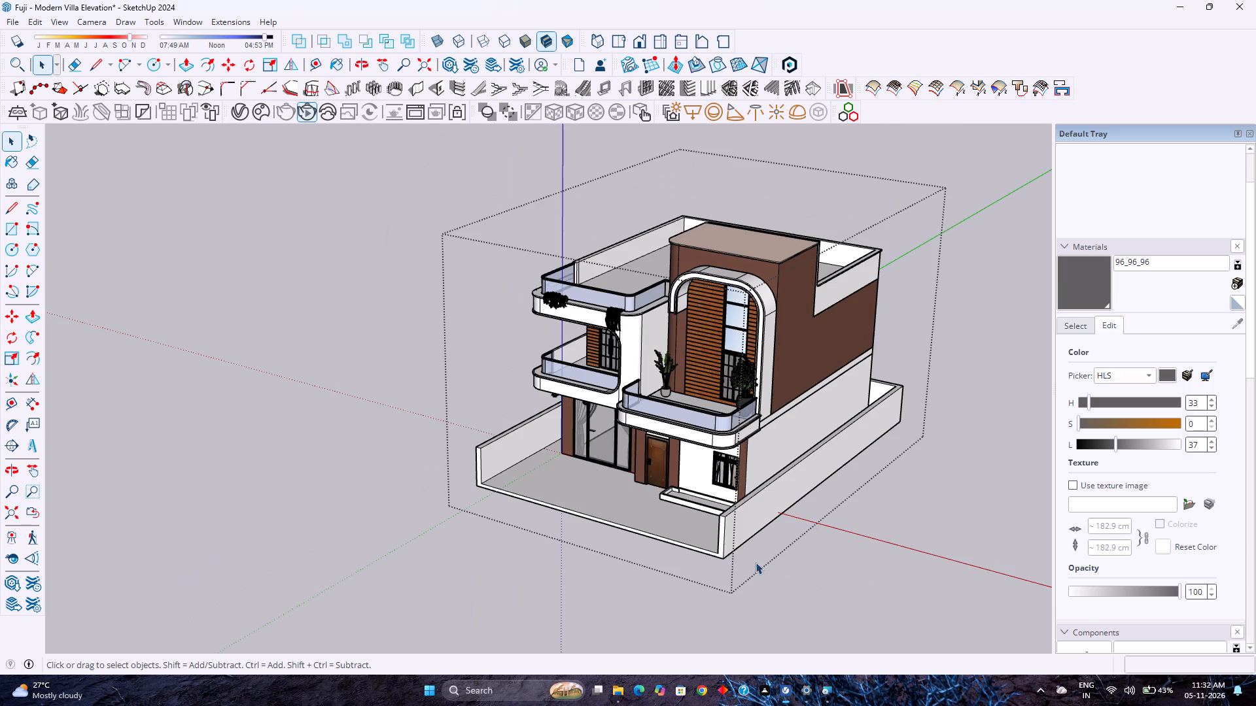
Open the villa's upper-floor group with the arched facade for editing and paste the hanging succulent into it.
double_click(621, 322)
scroll(621, 322, "up", 7)
double_click(759, 227)
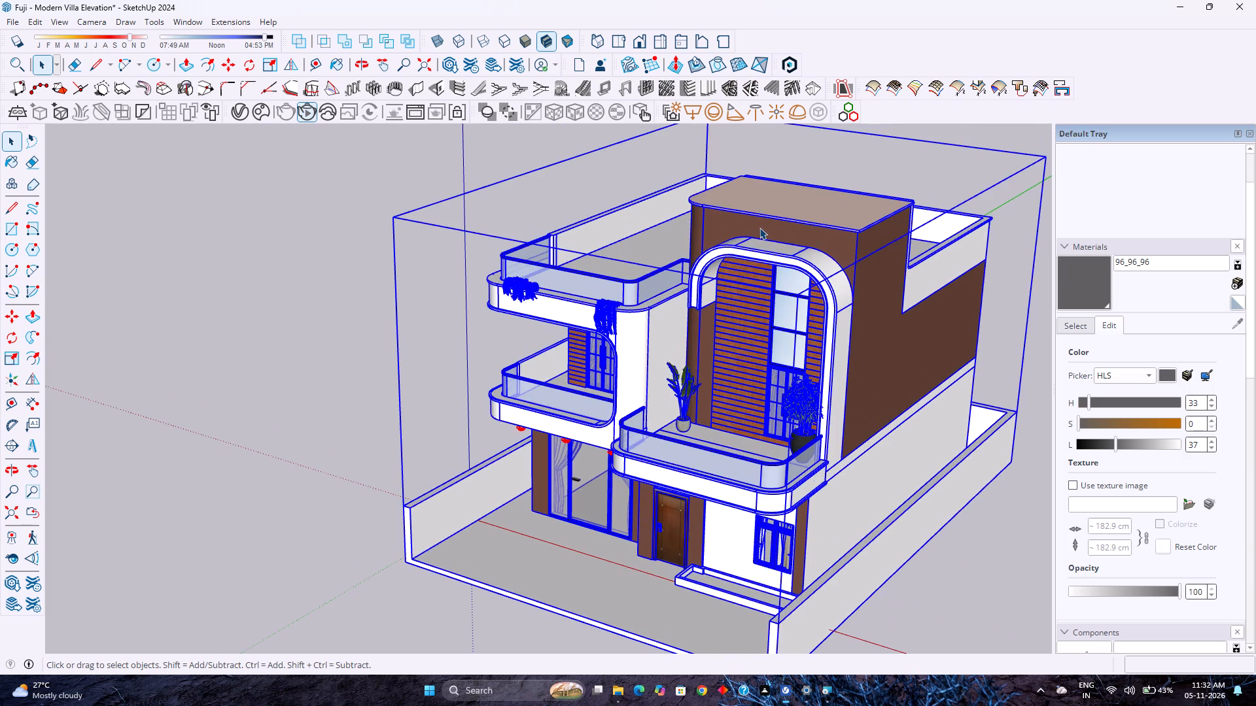
double_click(753, 231)
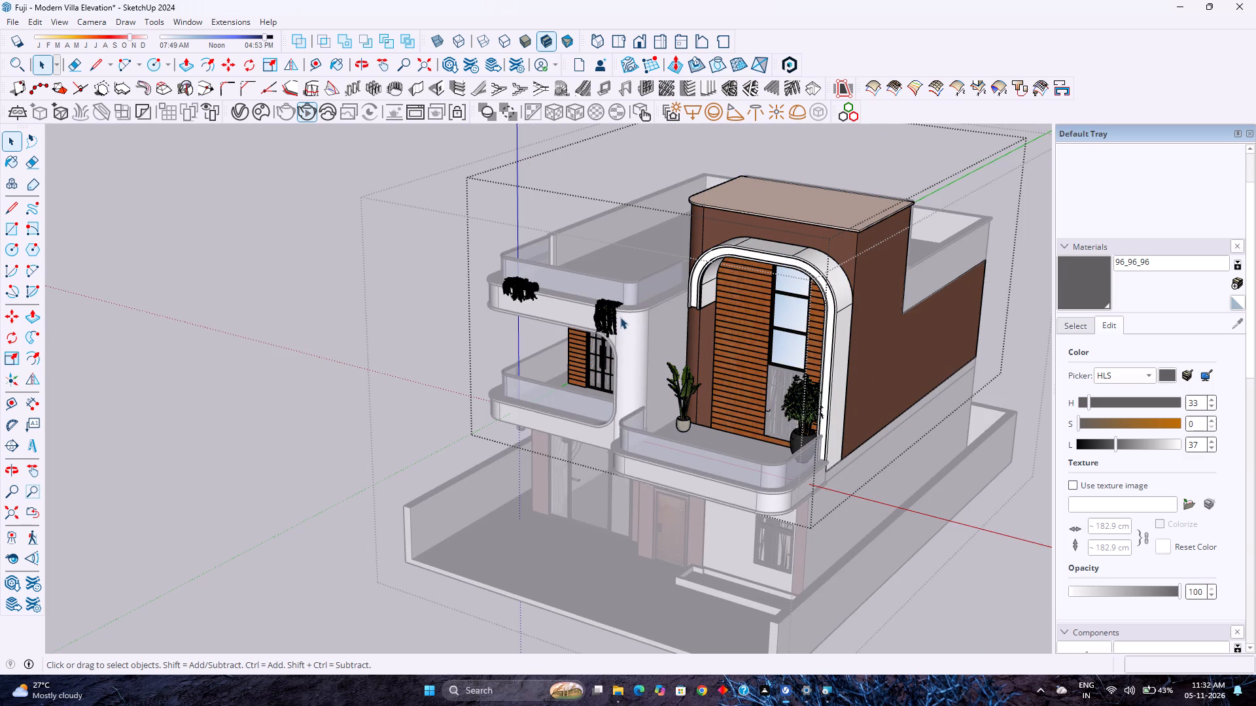
scroll(613, 321, "up", 7)
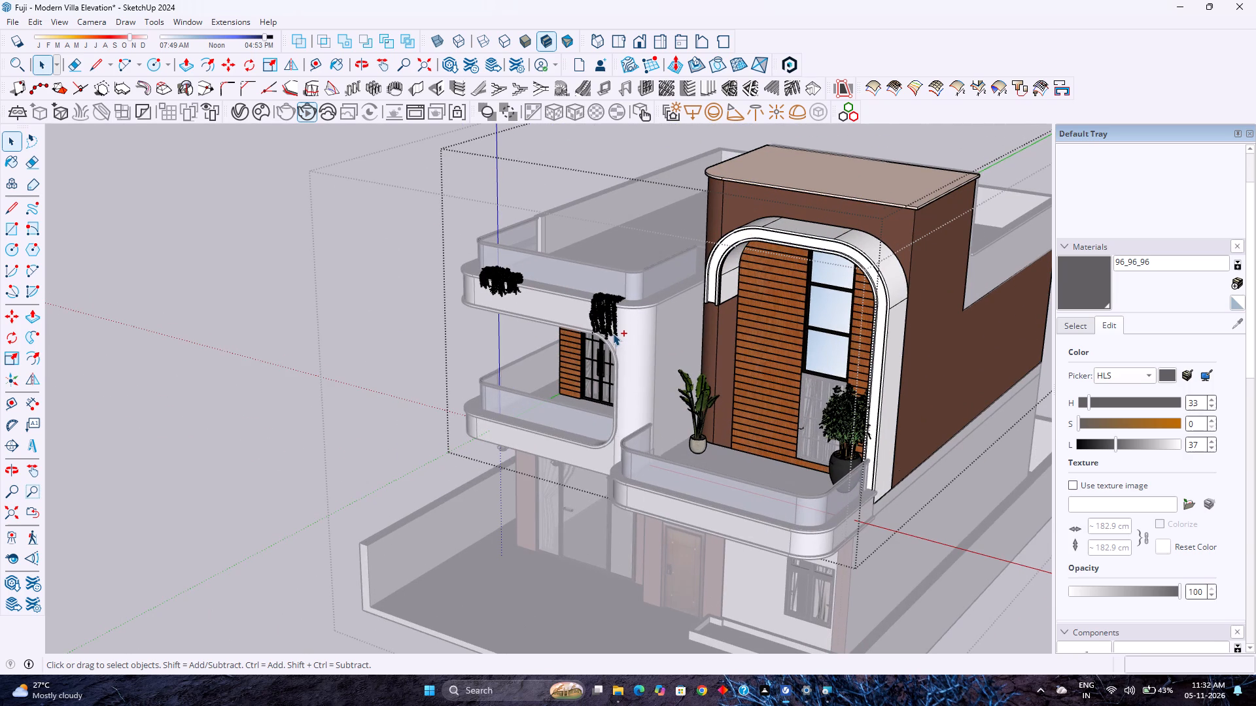
key("ctrl+v")
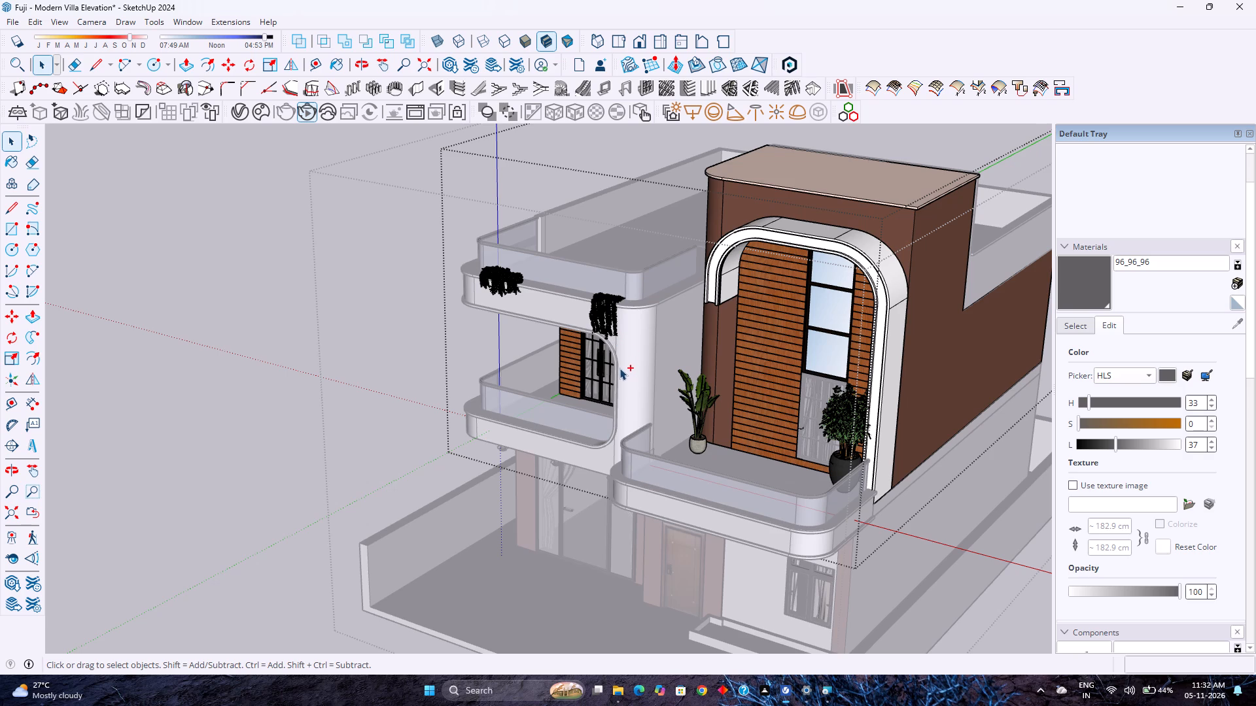
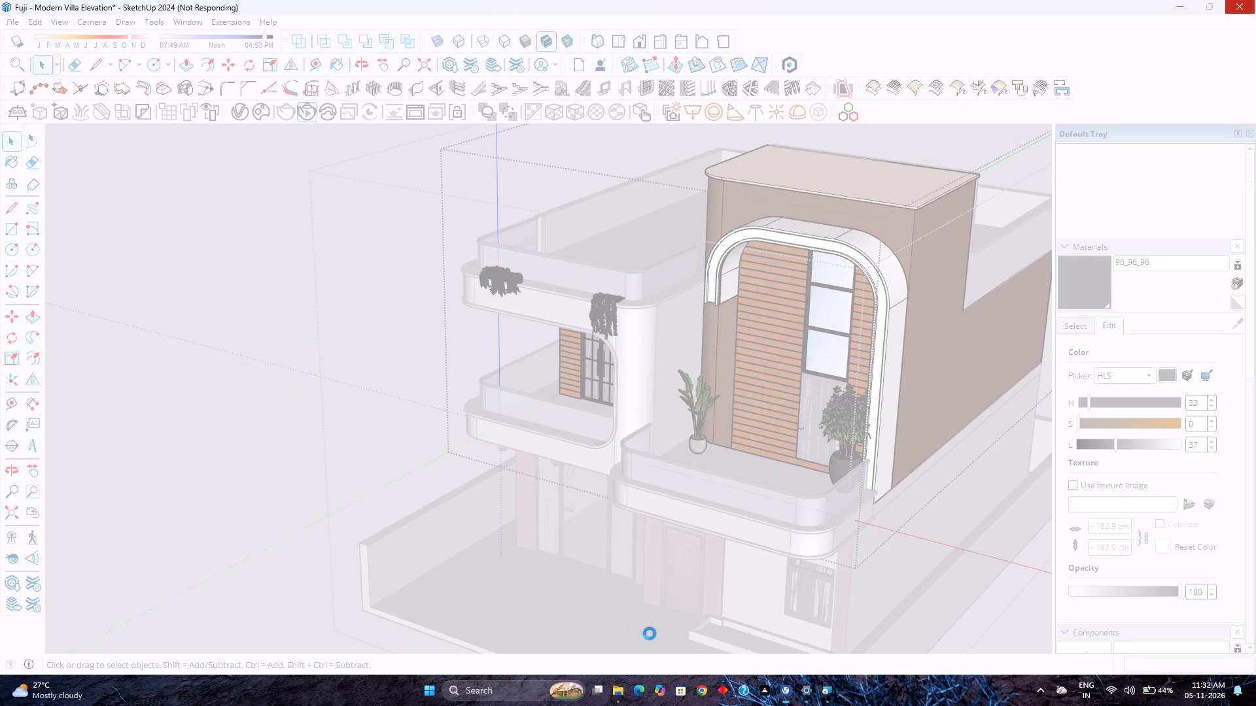
Switch to the Windows installer window for the Autodesk Revit 2024 components to check on its progress.
left_click(829, 688)
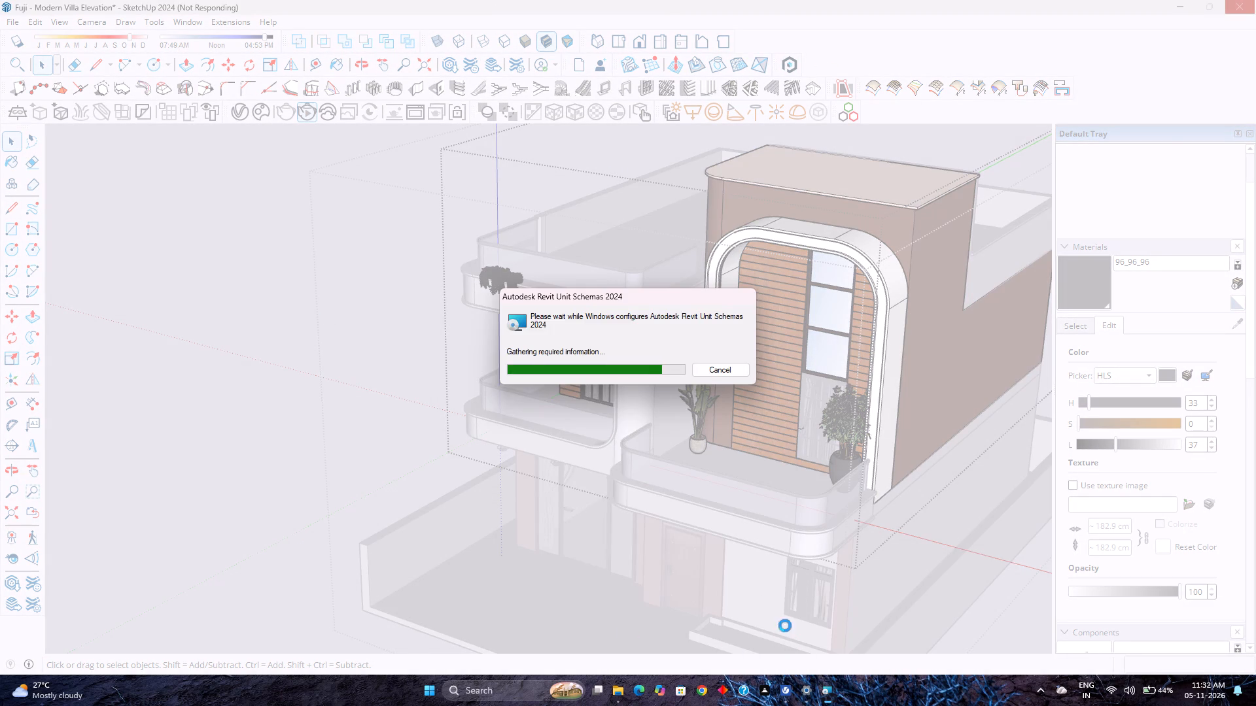
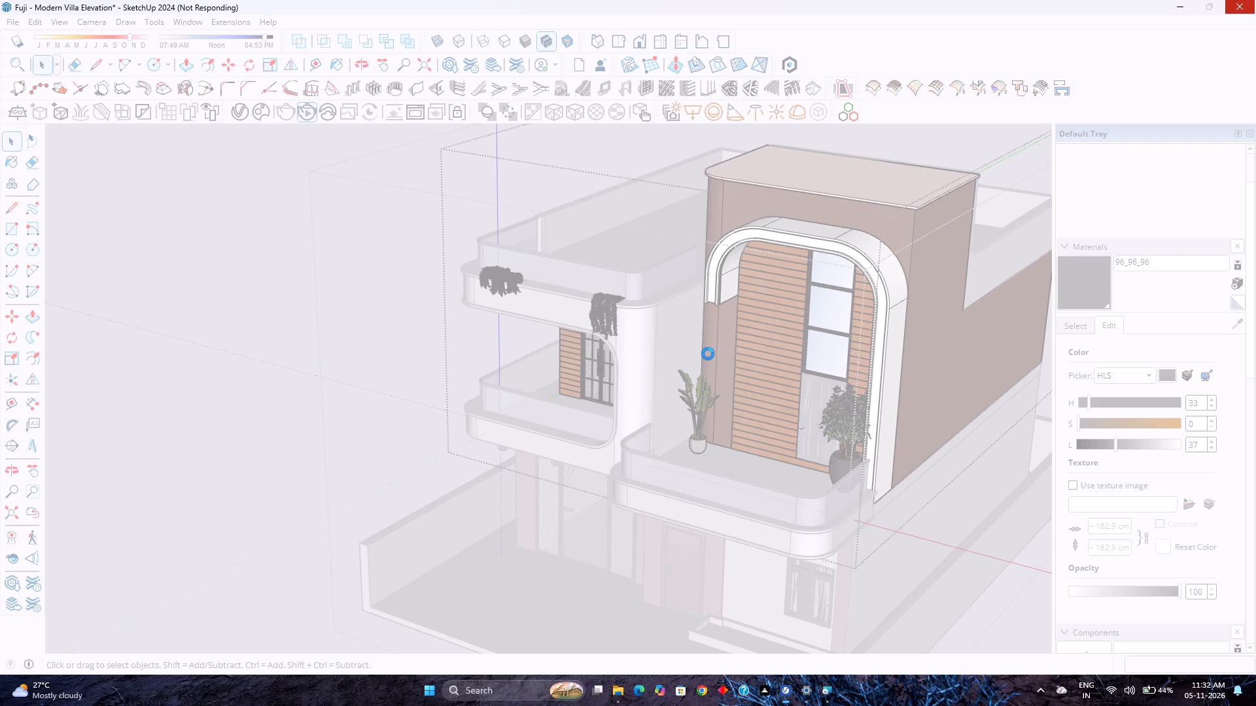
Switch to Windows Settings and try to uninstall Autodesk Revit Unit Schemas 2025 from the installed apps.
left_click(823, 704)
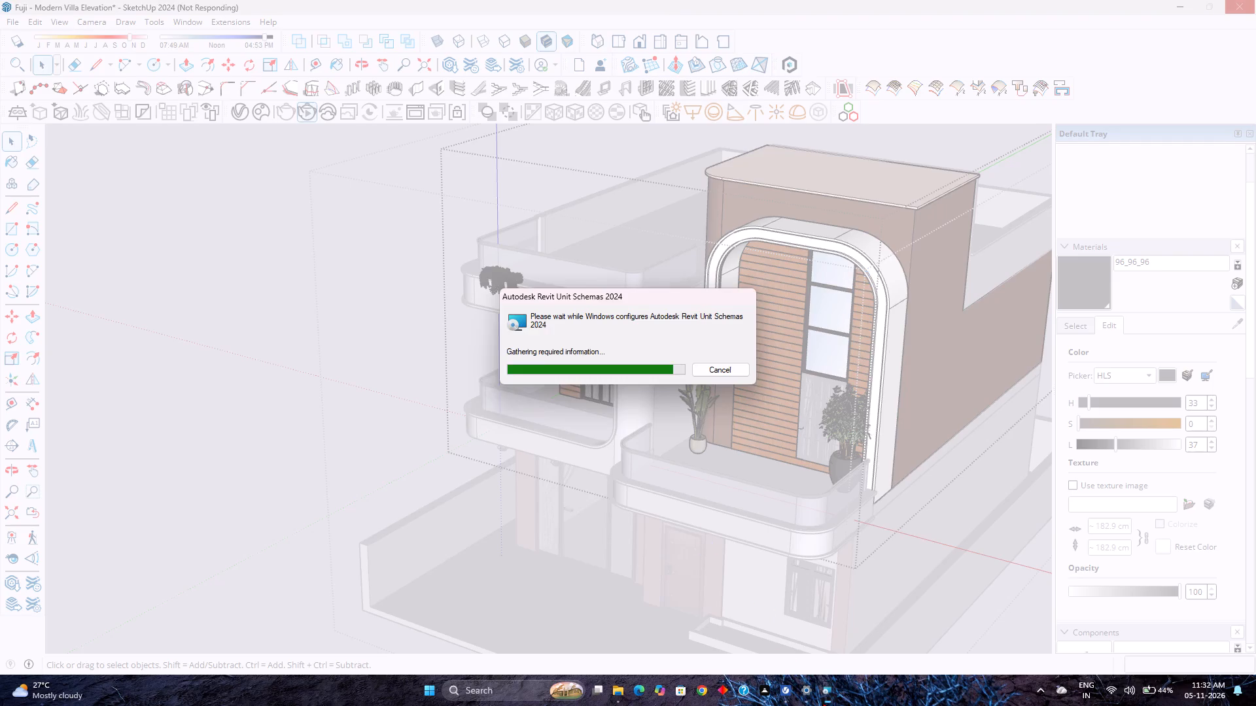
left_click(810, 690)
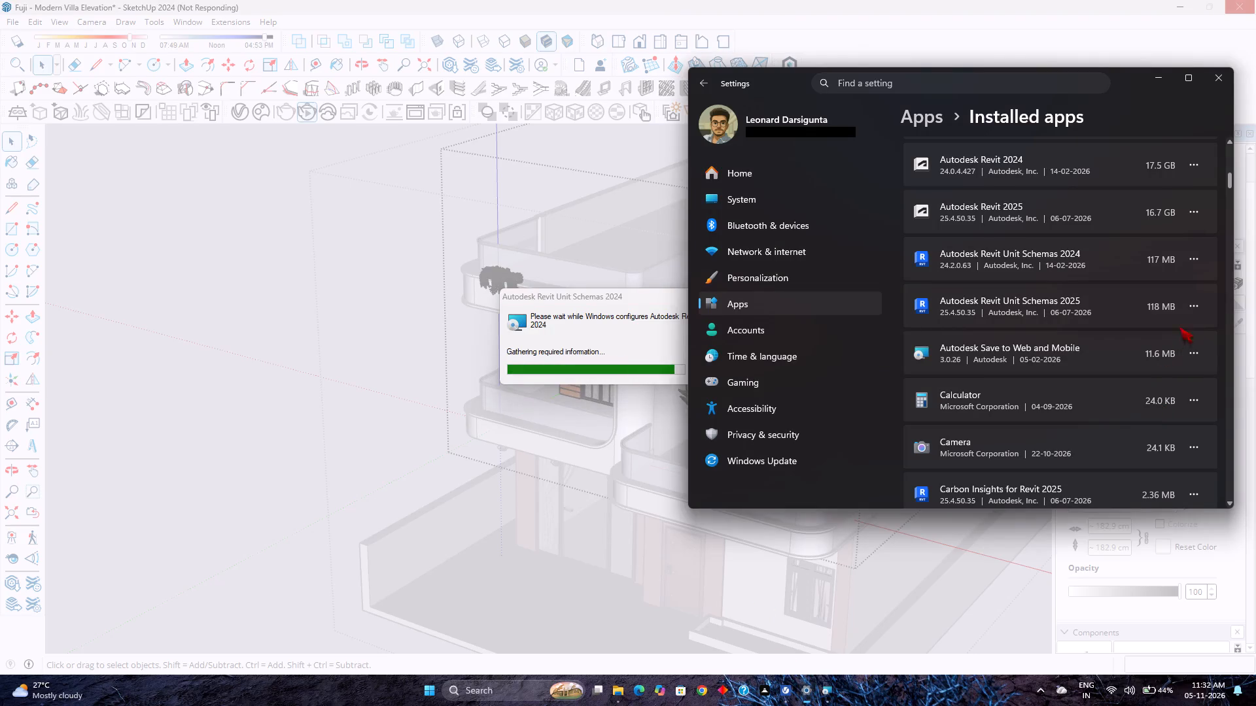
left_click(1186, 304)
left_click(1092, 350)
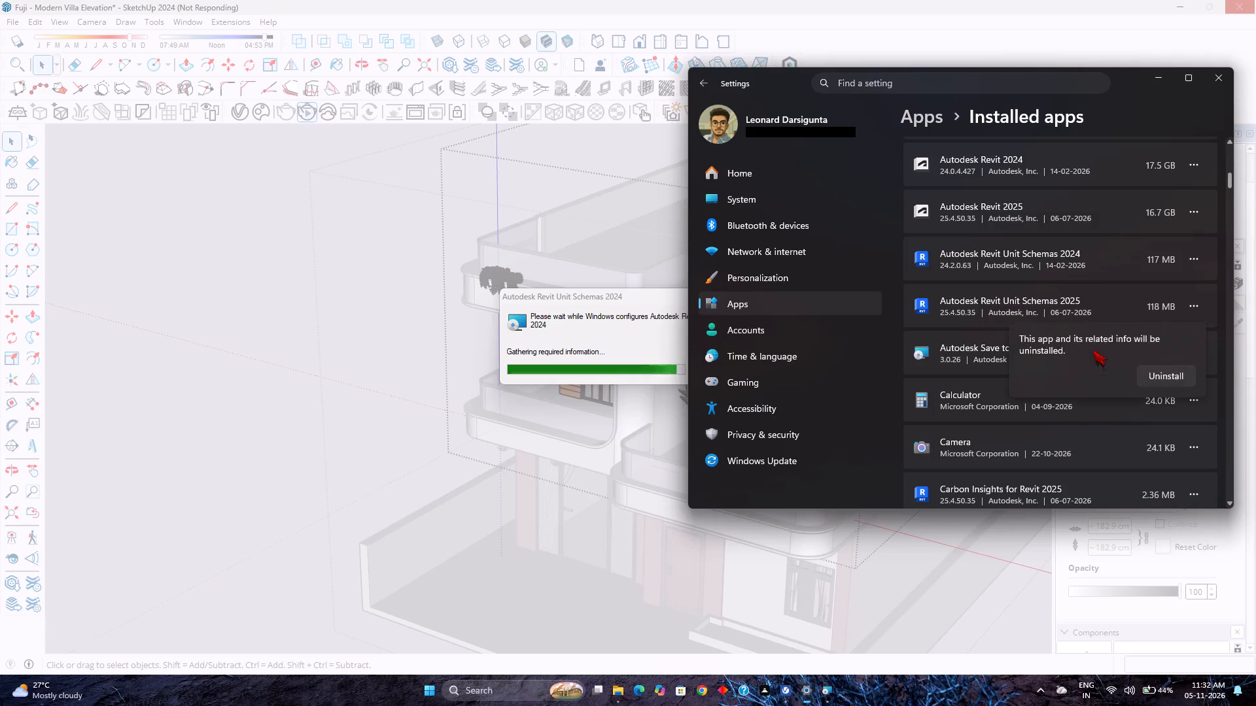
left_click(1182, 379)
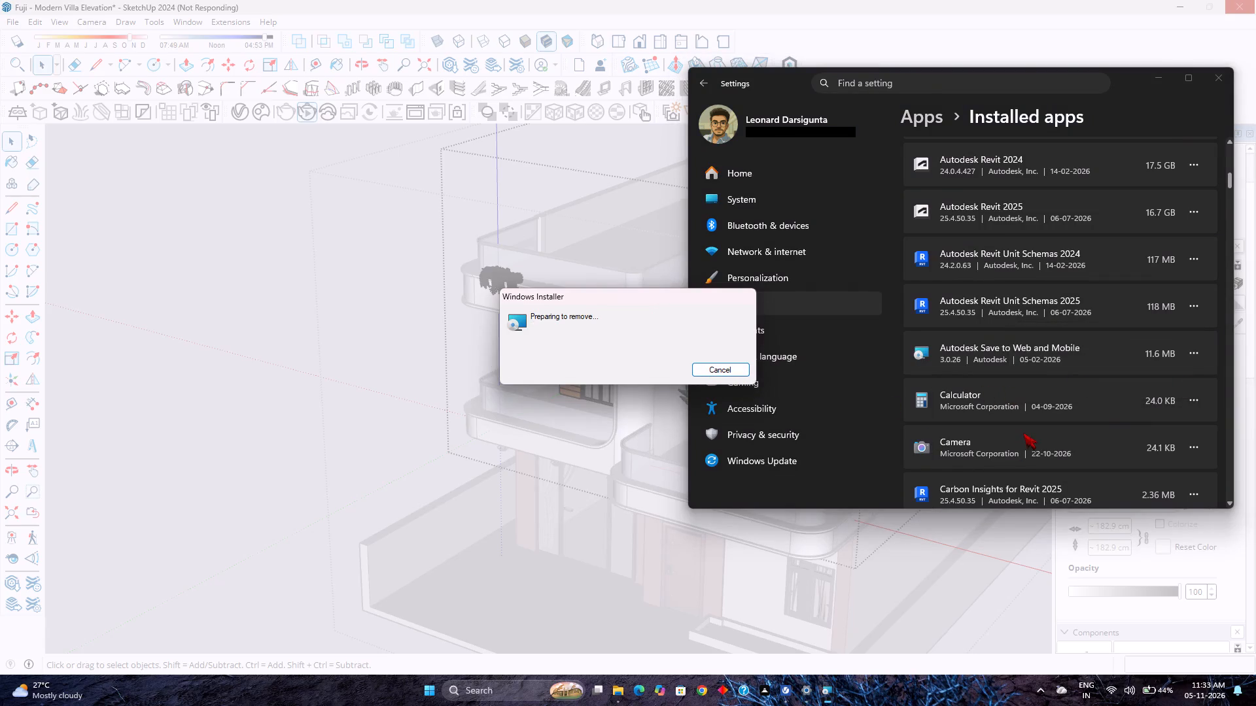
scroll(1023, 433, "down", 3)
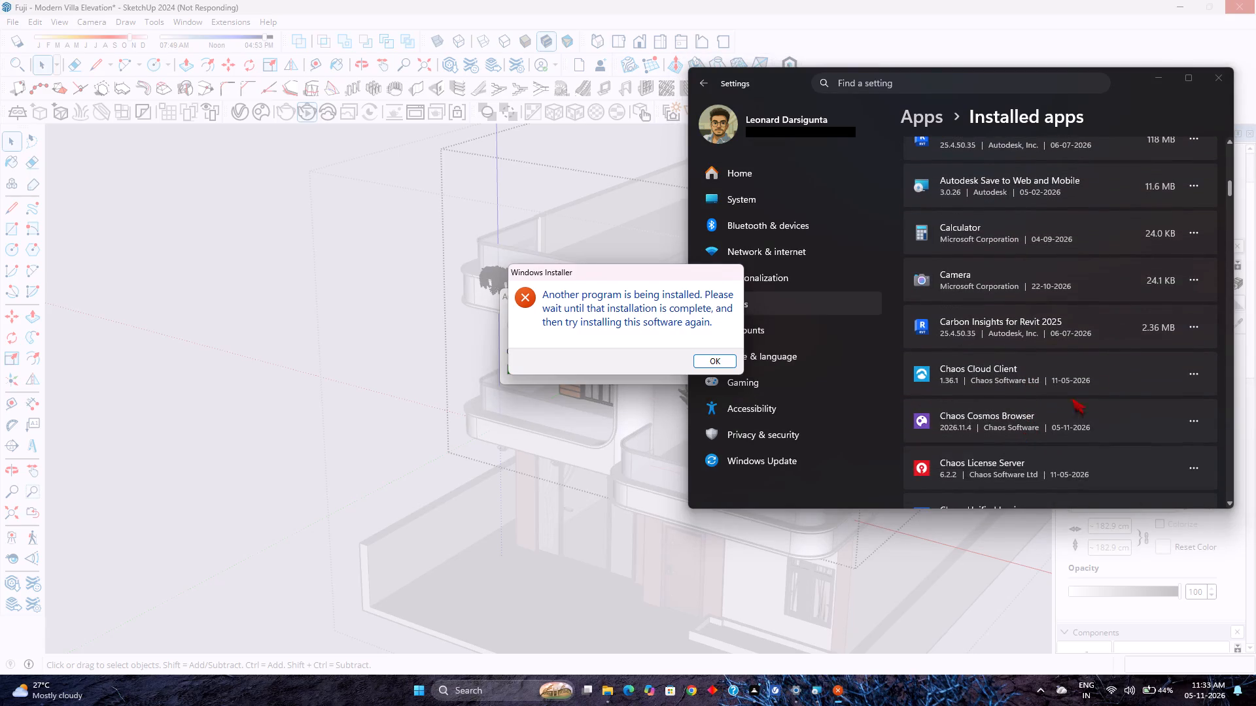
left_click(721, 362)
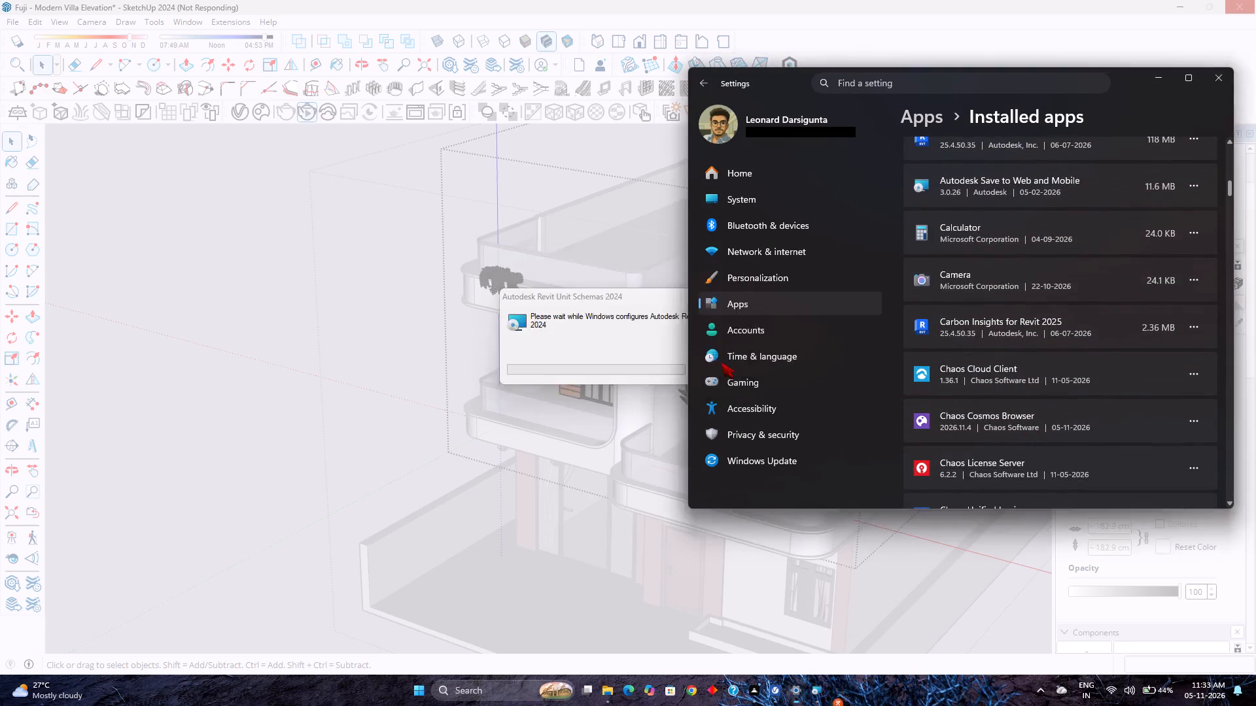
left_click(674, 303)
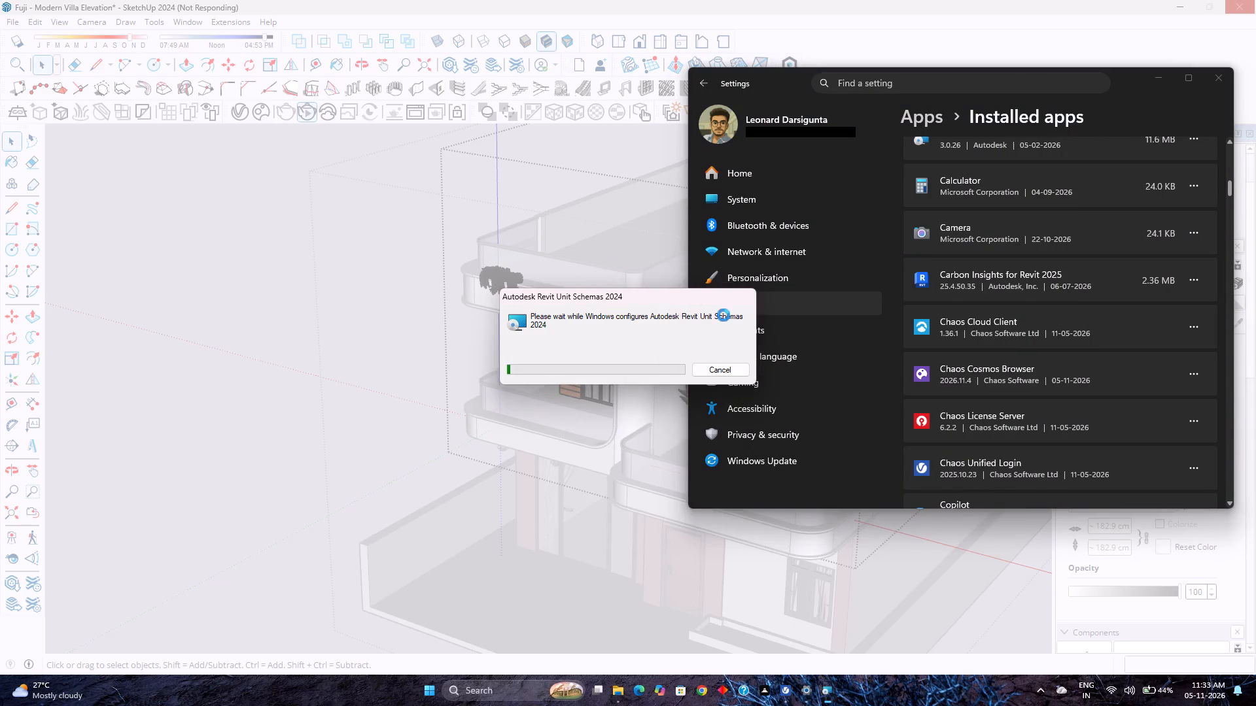
Find Copilot among the installed apps and open its modify and uninstall options.
scroll(1025, 434, "down", 4)
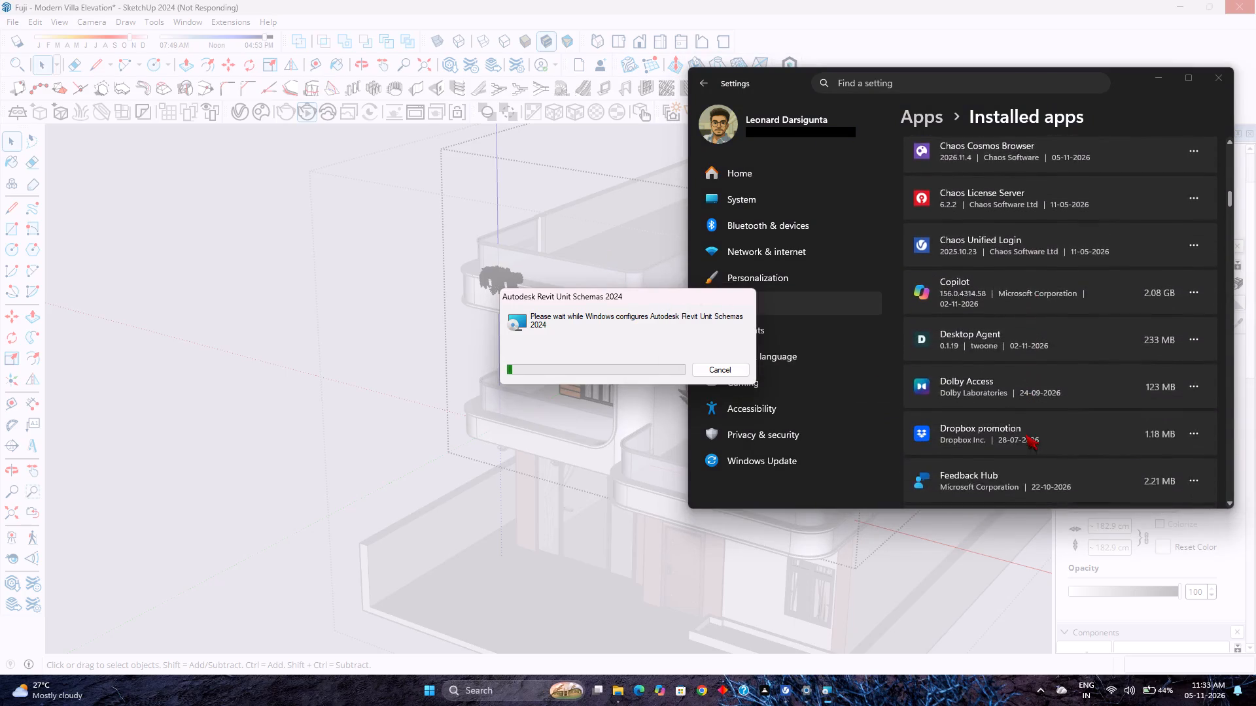
scroll(1025, 434, "down", 2)
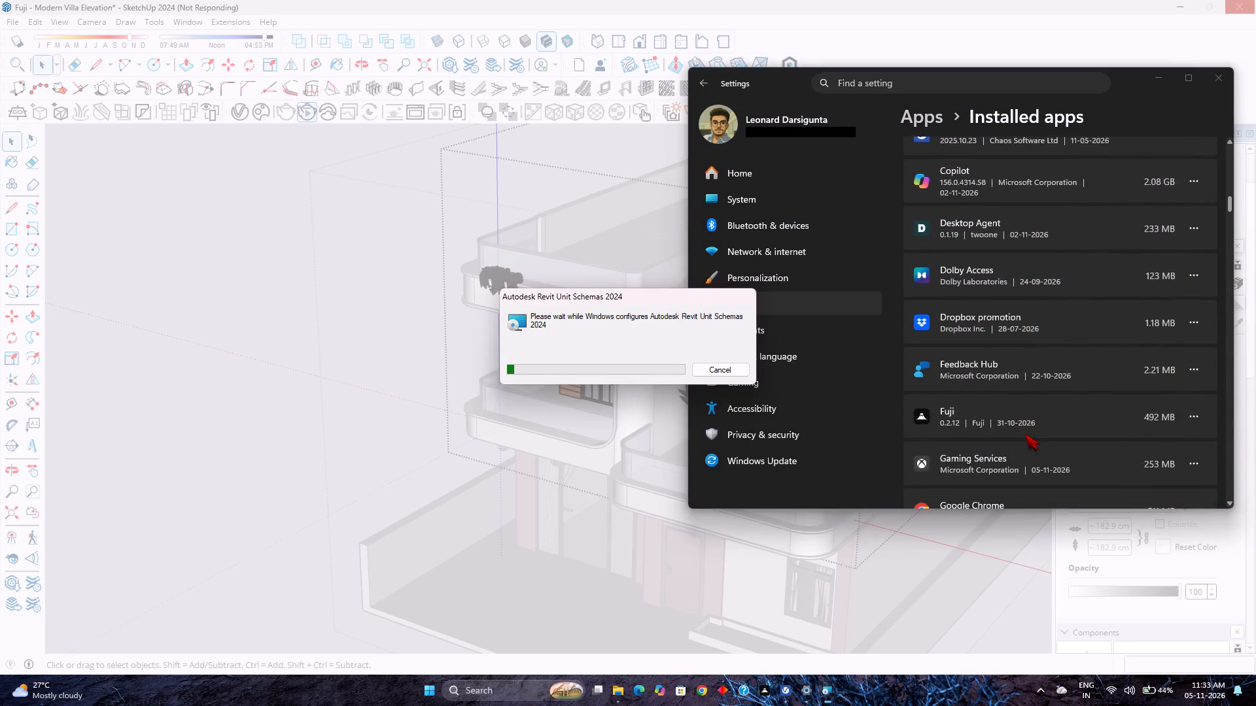
scroll(1025, 434, "down", 1)
scroll(1025, 434, "up", 2)
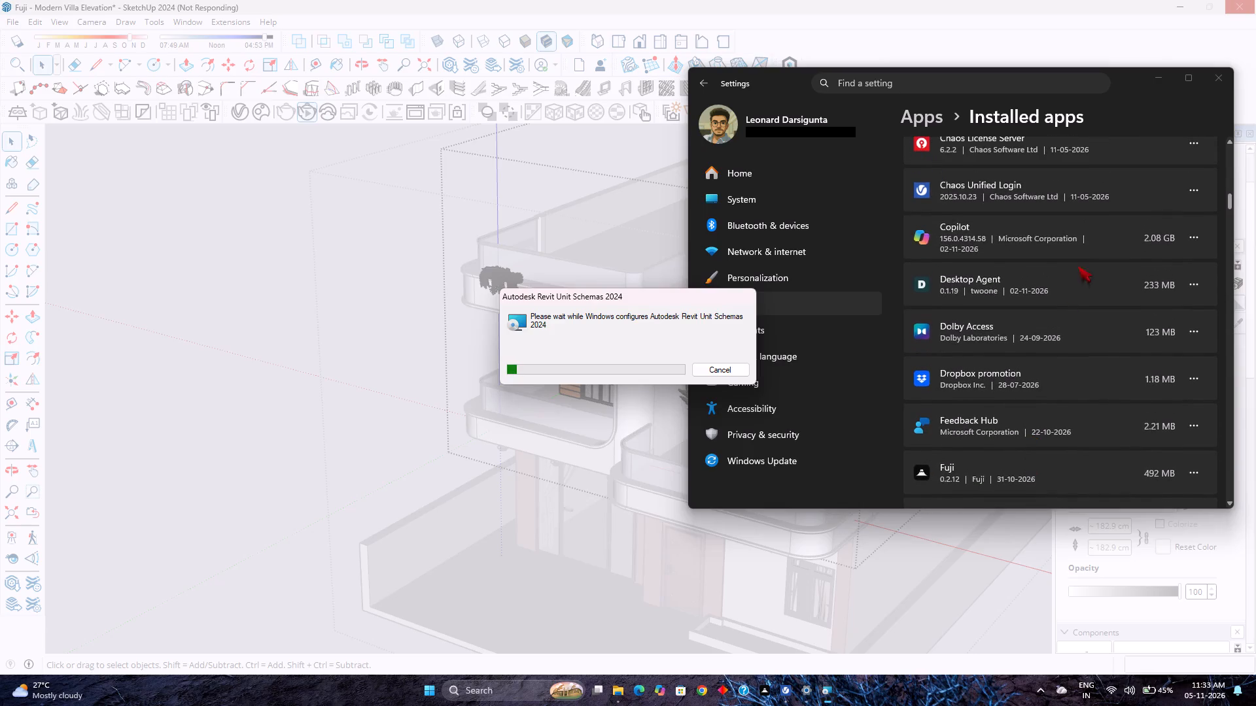
left_click(1199, 239)
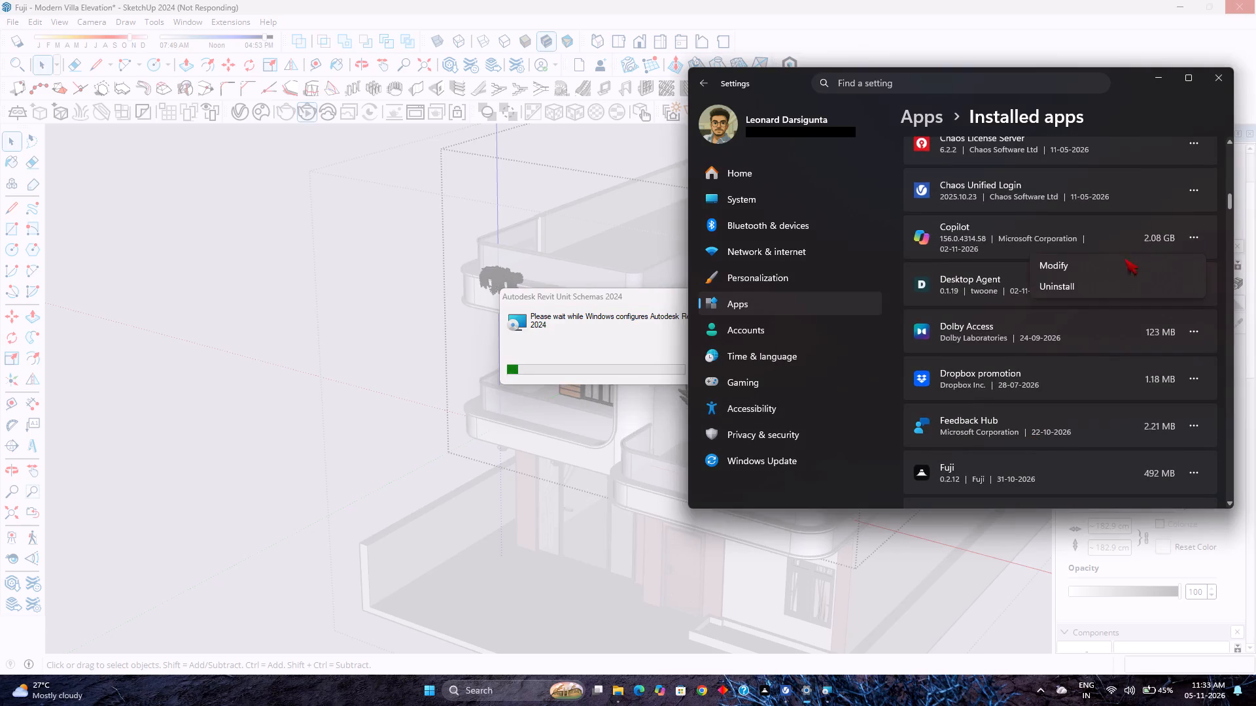
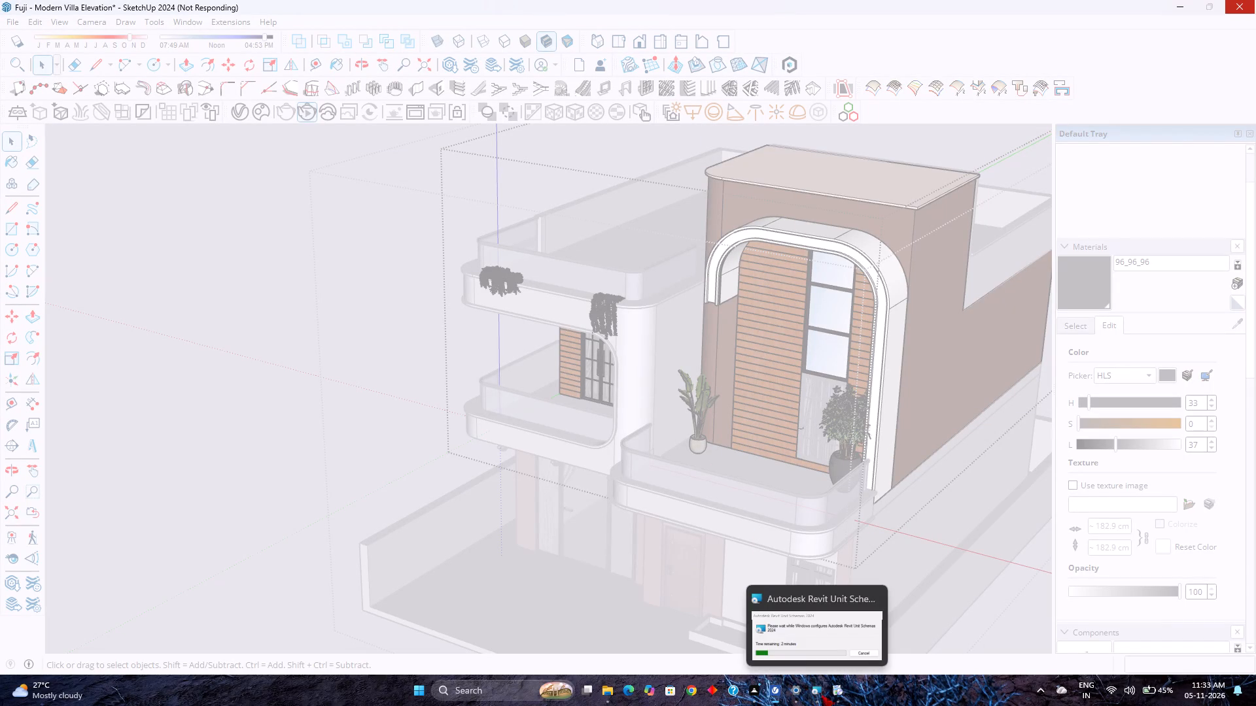
Switch to the Copilot installer window to check its status.
left_click(837, 690)
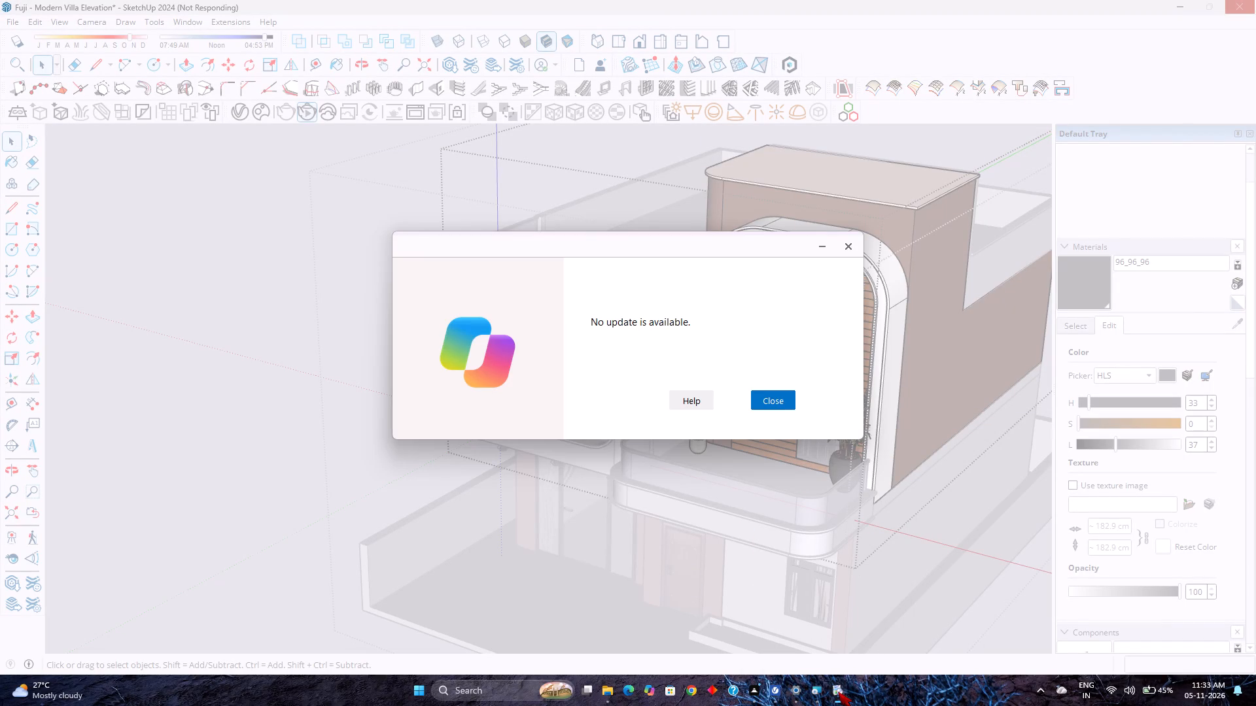
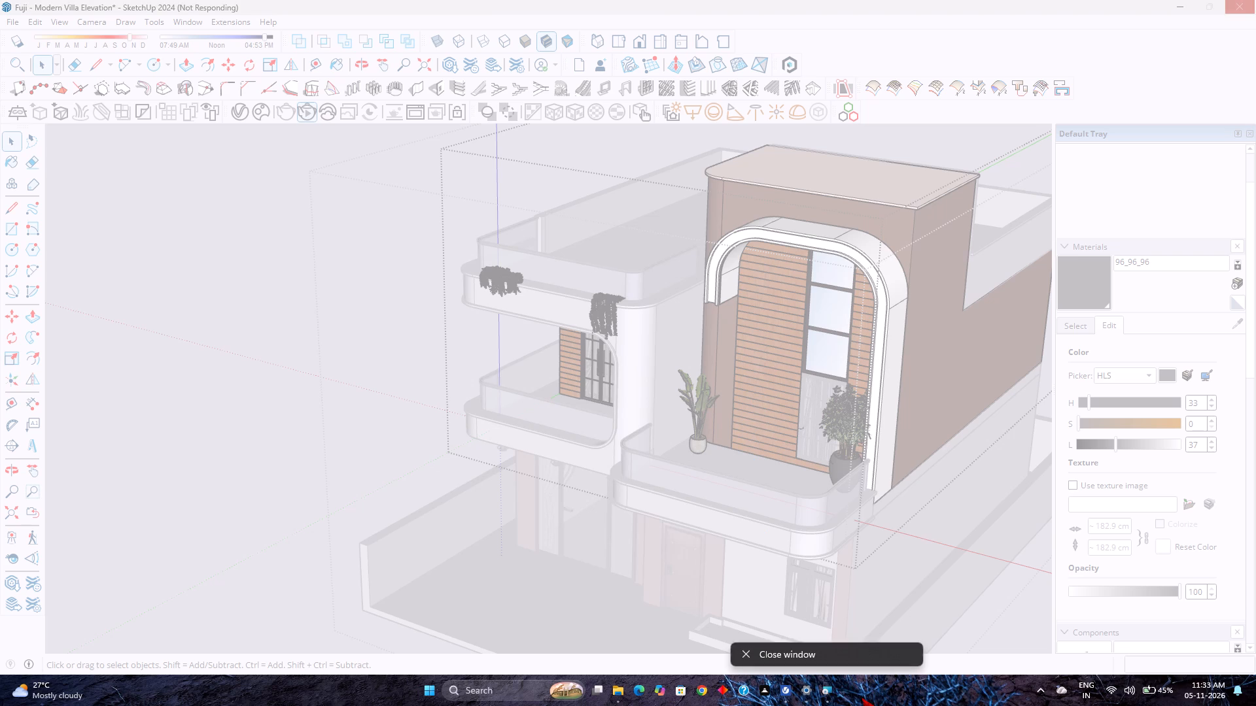
Switch to the Autodesk Revit Unit Schemas 2024 uninstall window to check its progress.
left_click(862, 698)
left_click(829, 687)
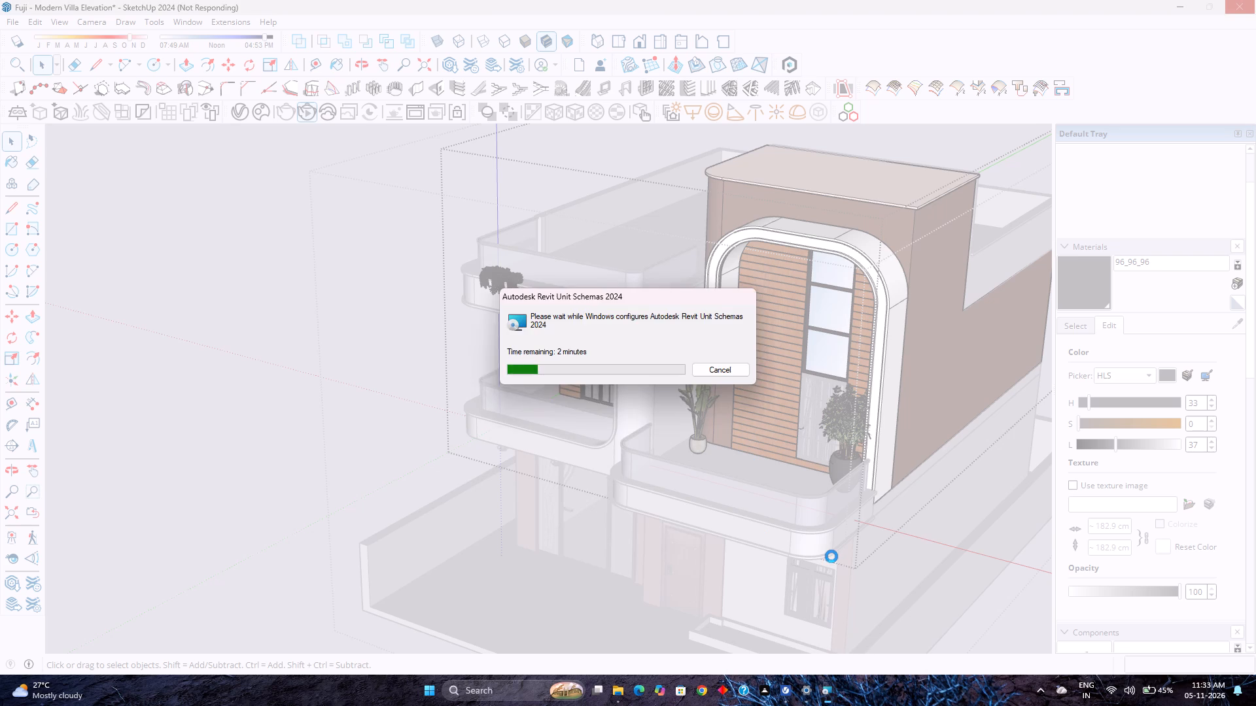
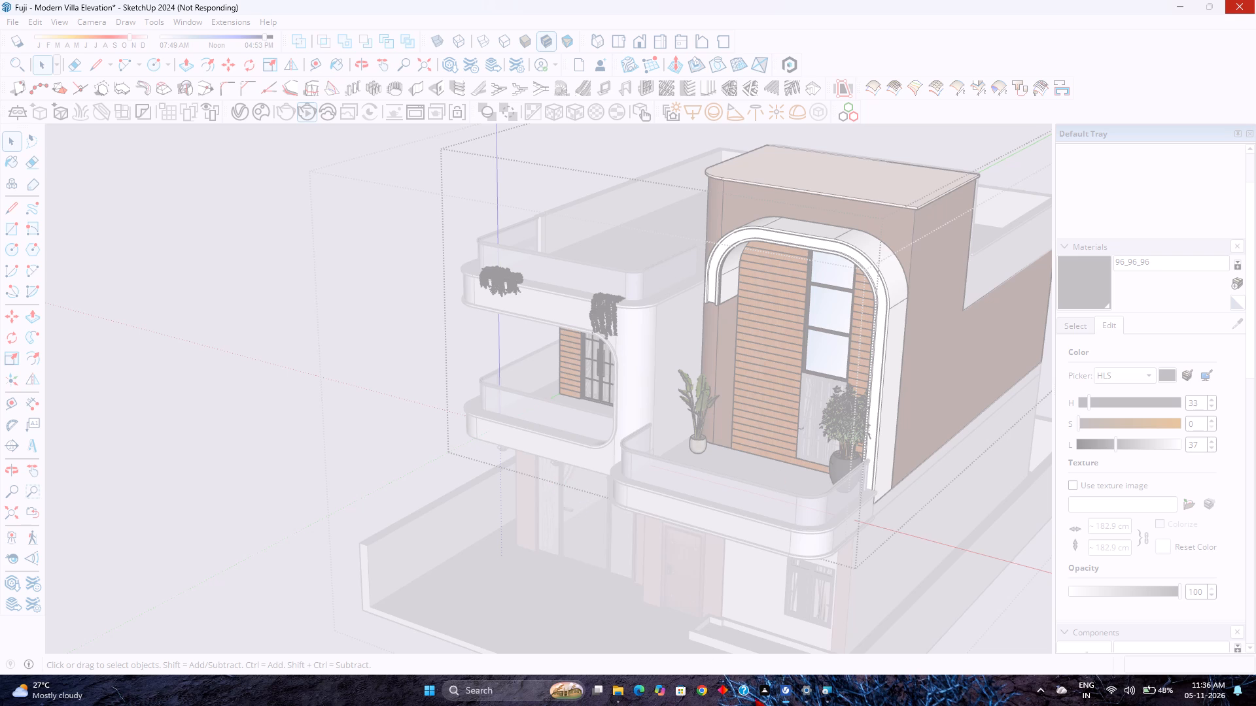
Bring up the Autodesk Revit Unit Schemas 2024 installer window and cancel its running operation.
left_click(824, 693)
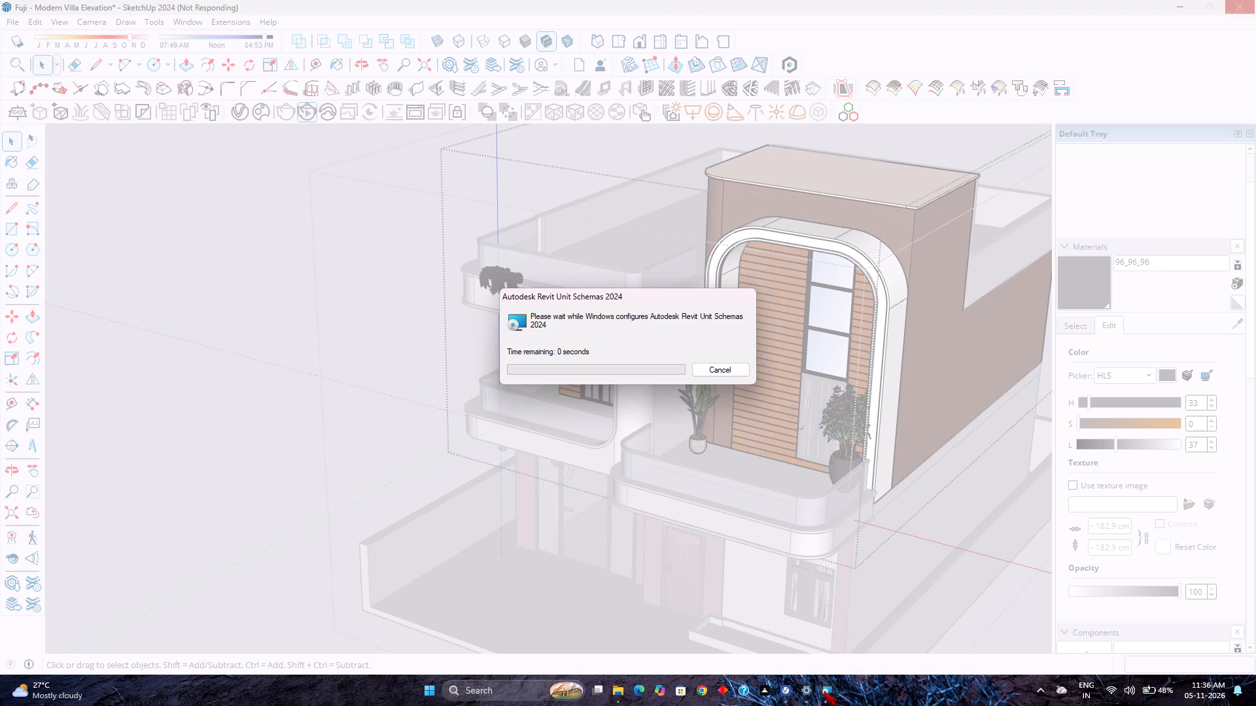
left_click(731, 373)
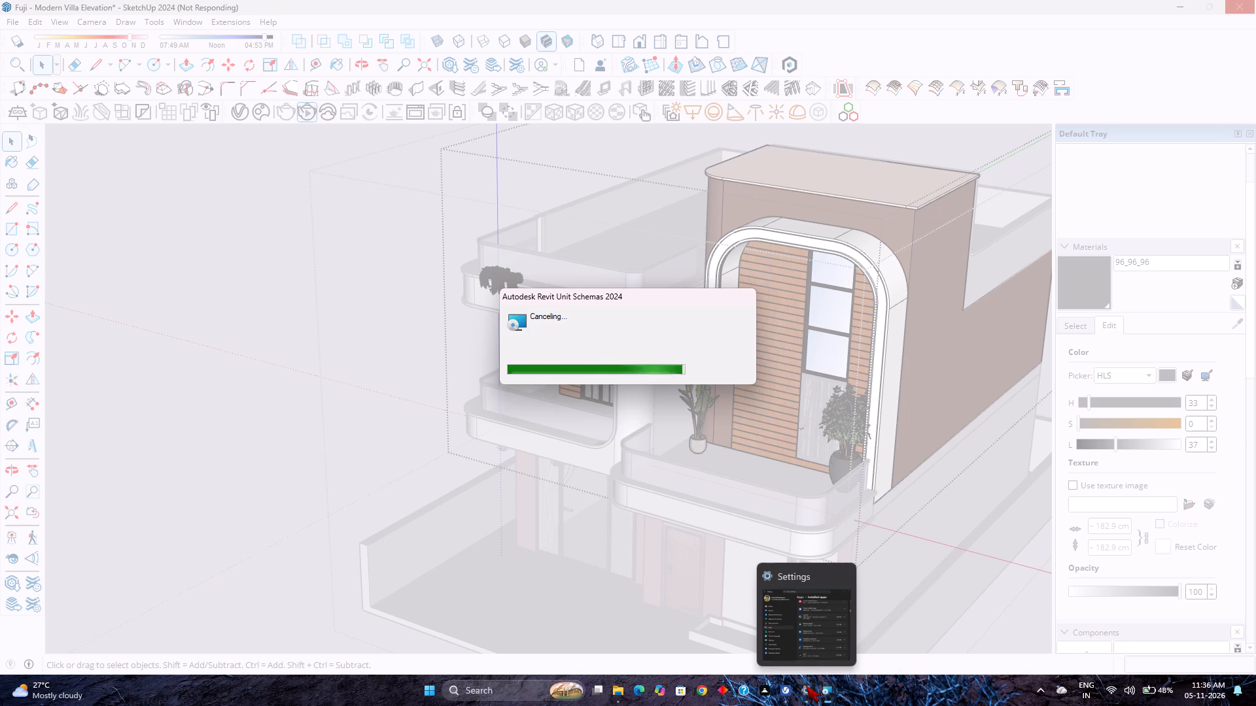
Bring up the window options for the running Windows Settings app.
right_click(806, 686)
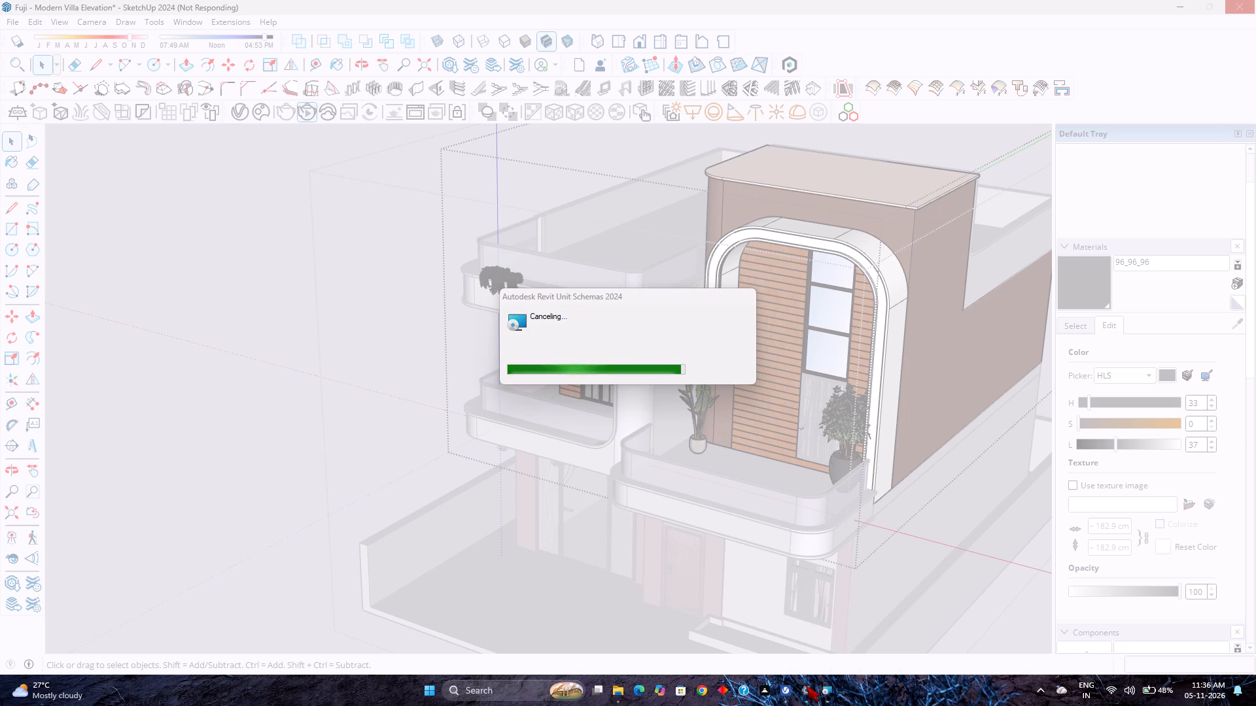
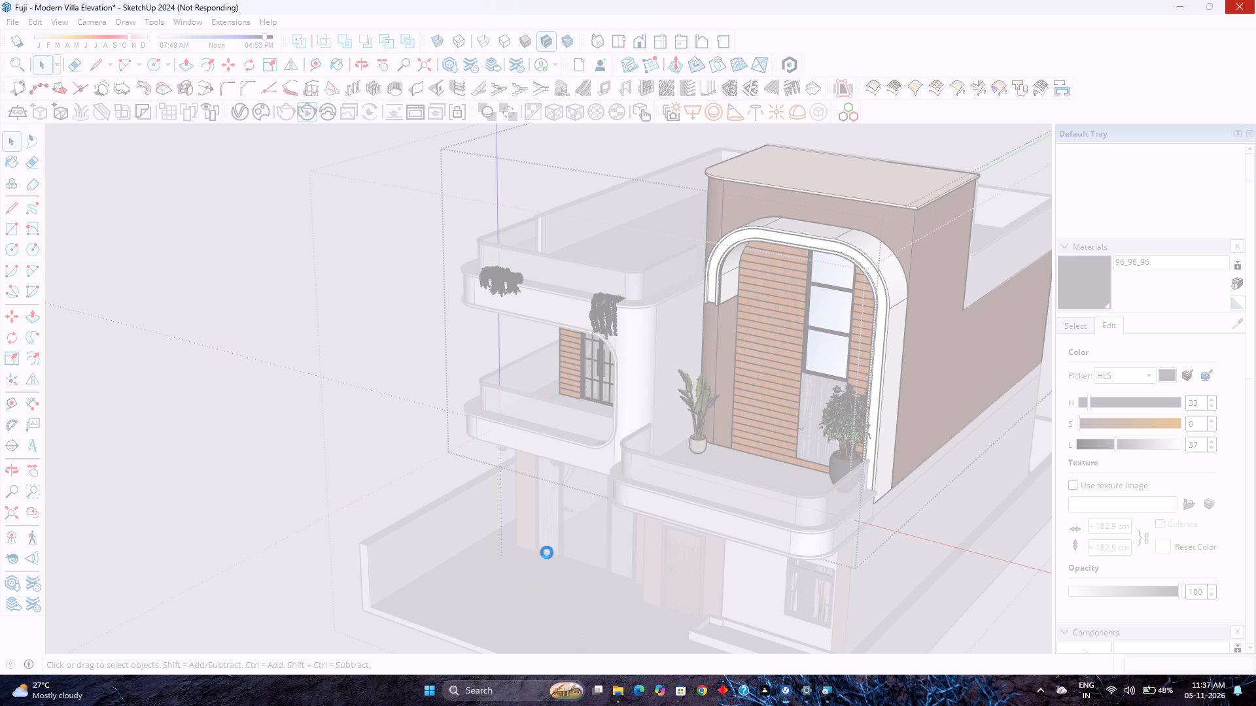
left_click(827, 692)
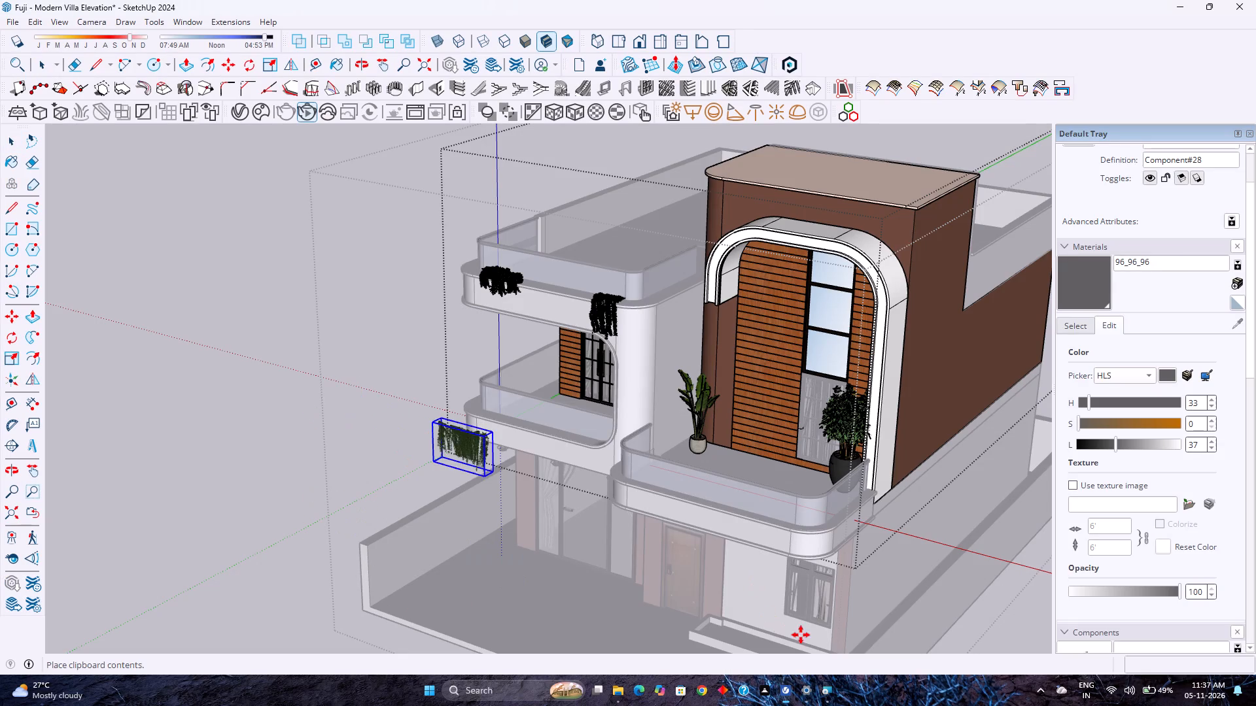
Place the copied hanging plant on the front face of the upper balcony parapet, between the two existing hanging plants.
scroll(550, 306, "up", 3)
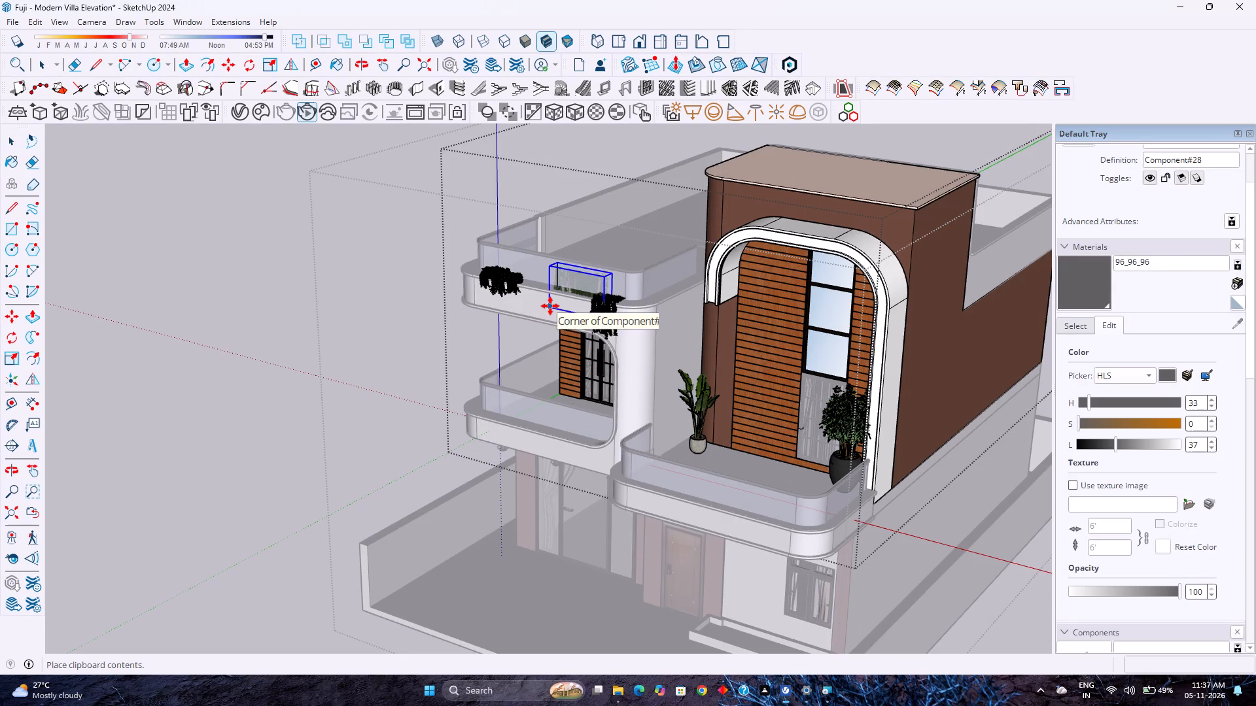
scroll(550, 306, "up", 8)
middle_click_drag(550, 306, 555, 365)
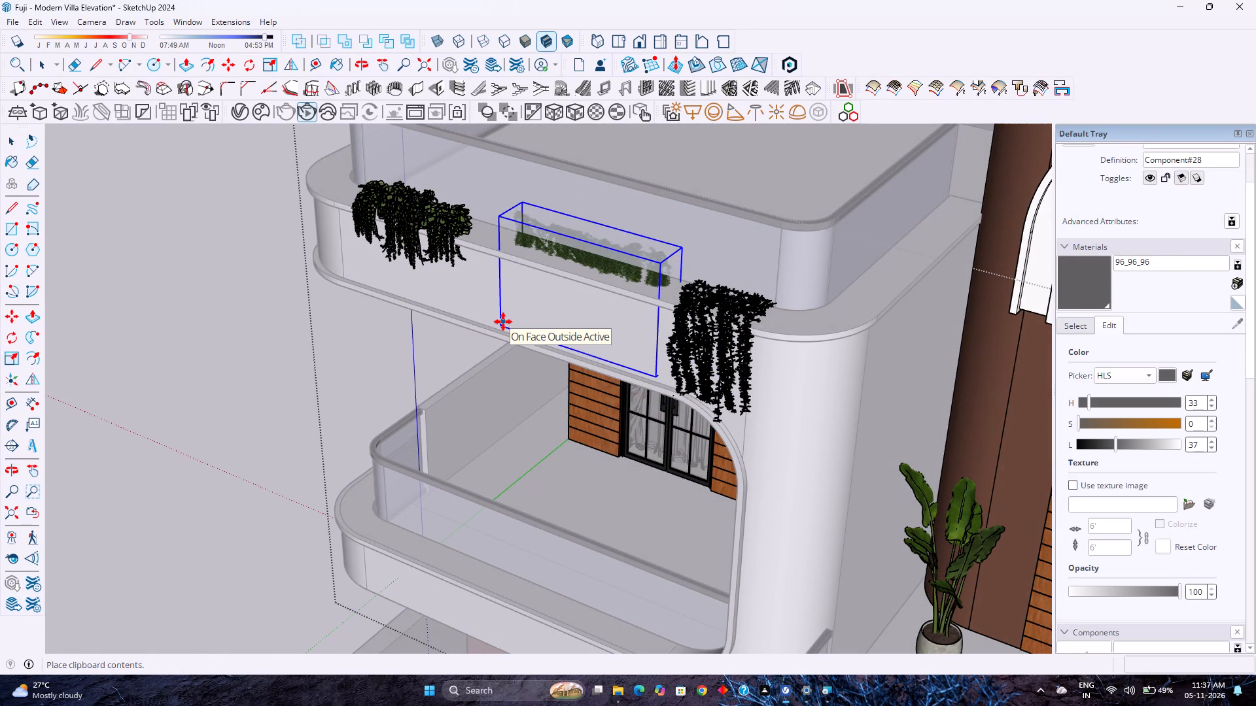
left_click(503, 322)
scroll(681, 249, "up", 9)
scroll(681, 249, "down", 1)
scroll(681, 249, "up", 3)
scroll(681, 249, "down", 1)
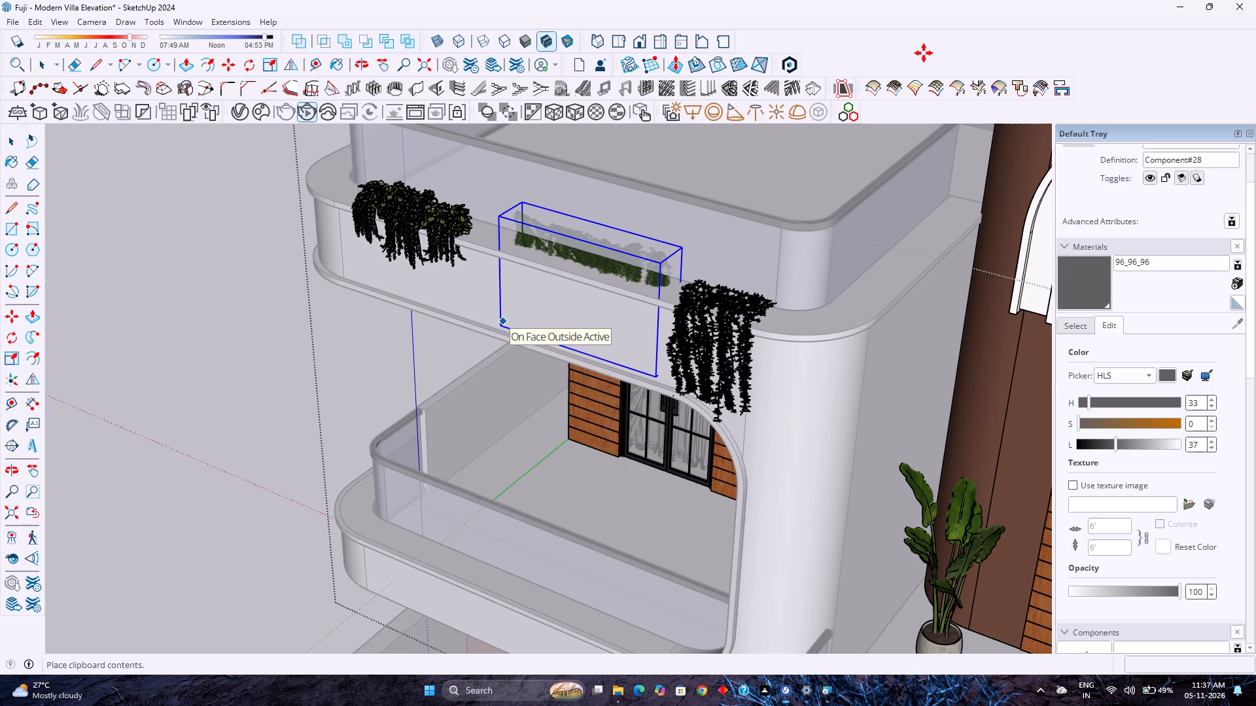
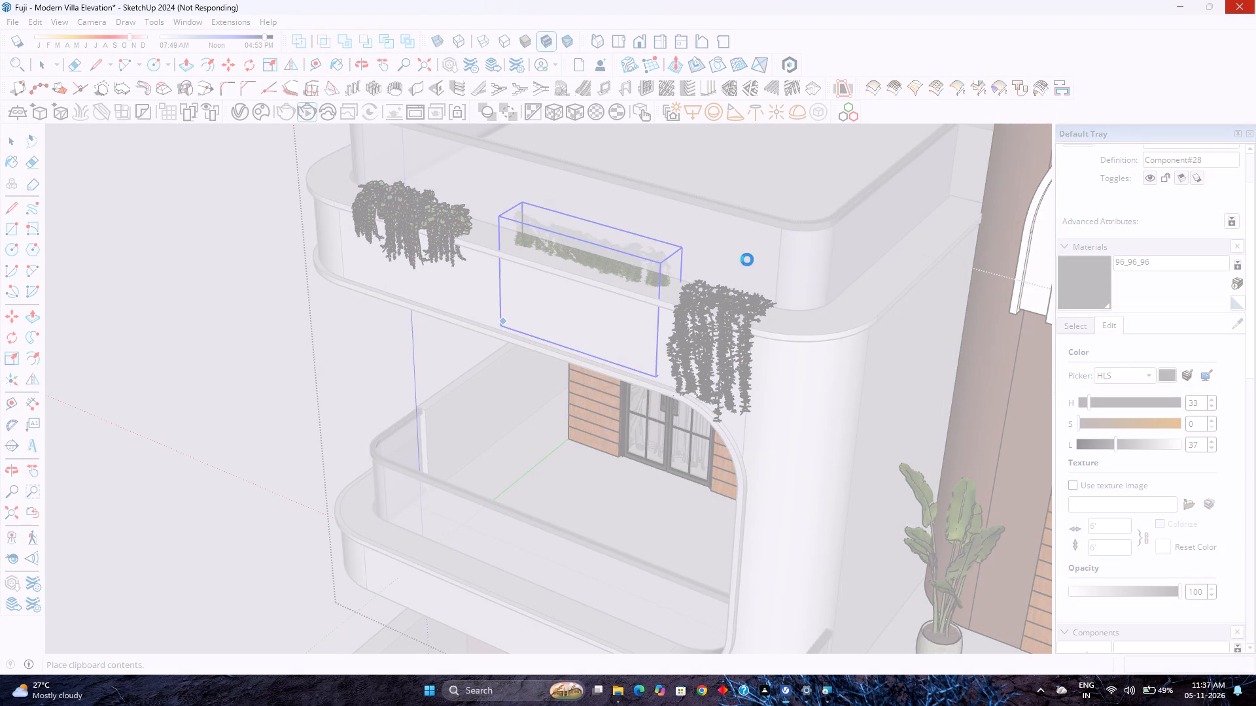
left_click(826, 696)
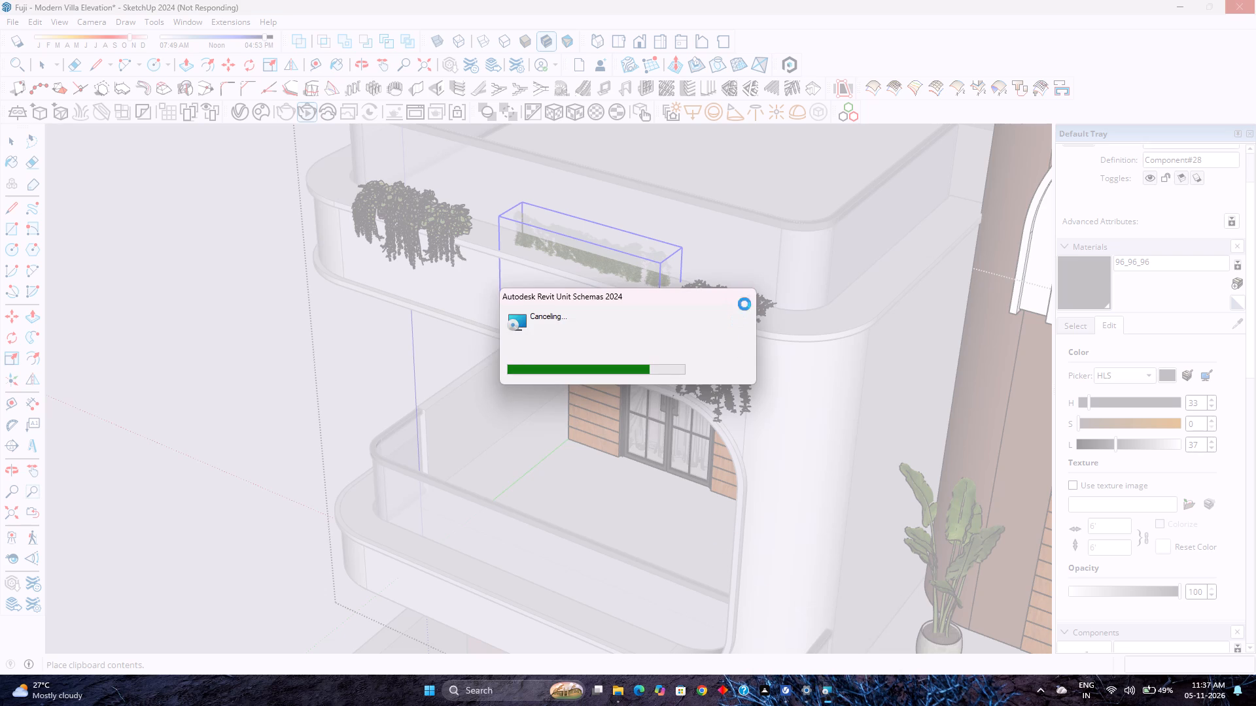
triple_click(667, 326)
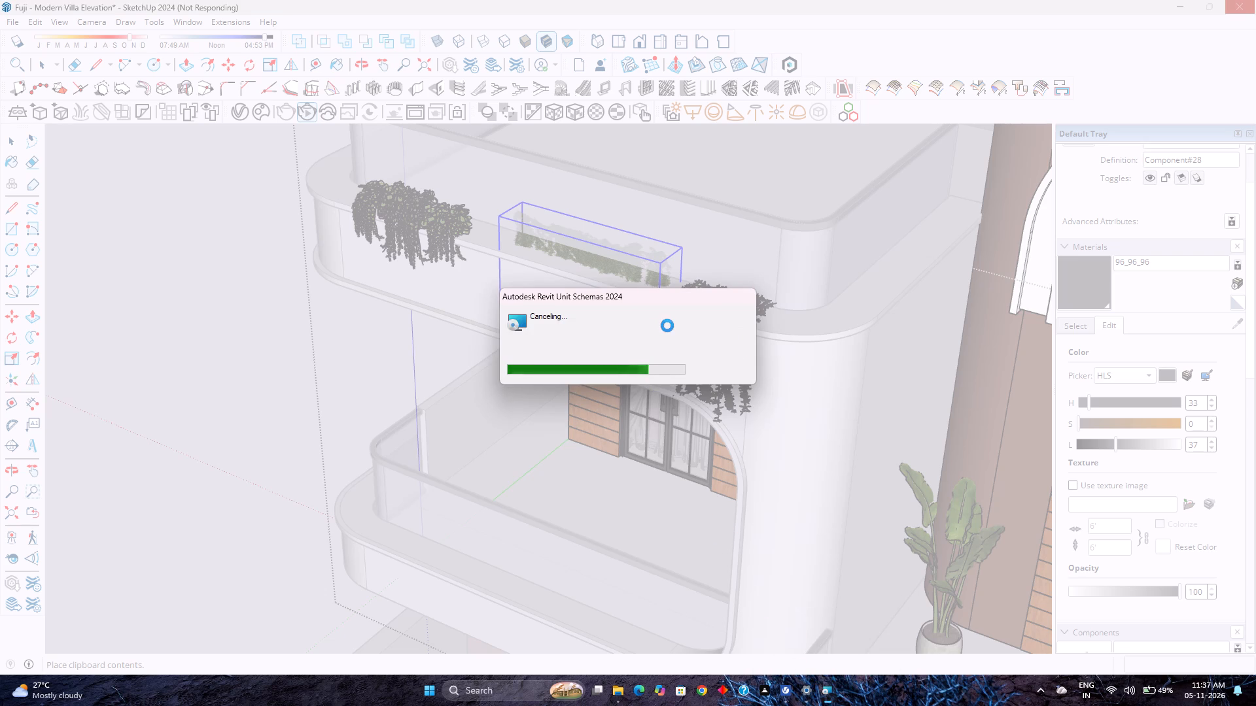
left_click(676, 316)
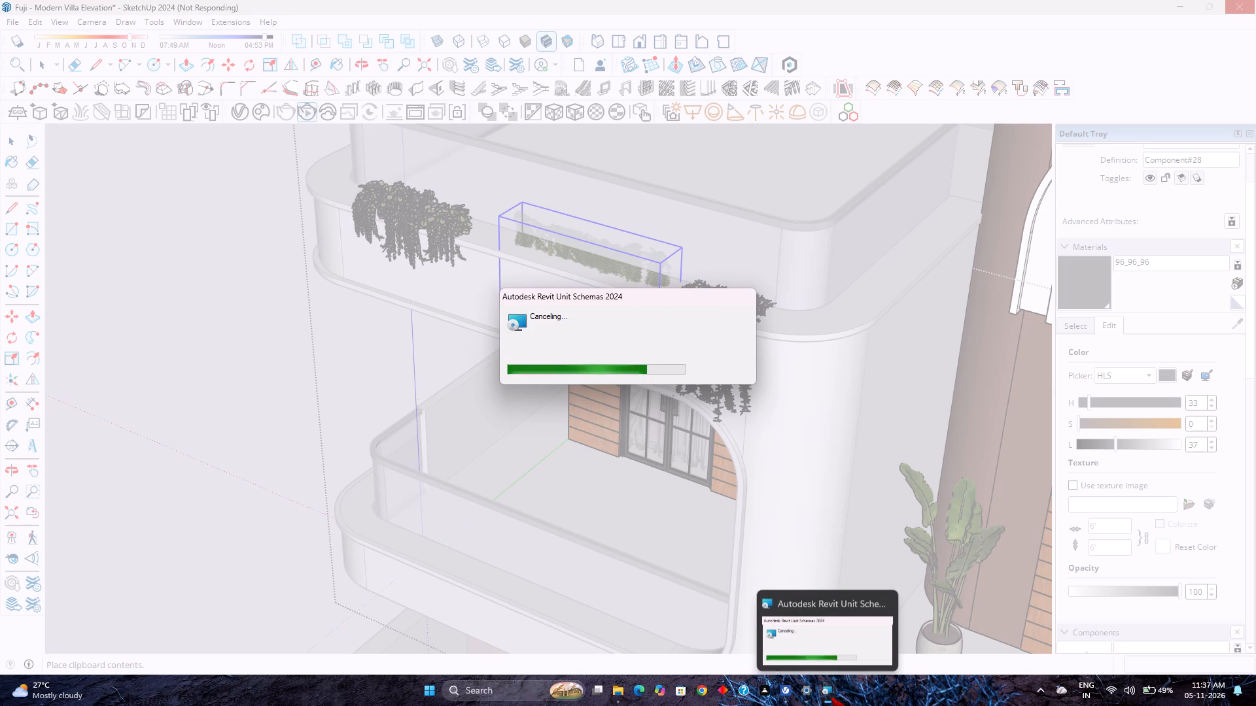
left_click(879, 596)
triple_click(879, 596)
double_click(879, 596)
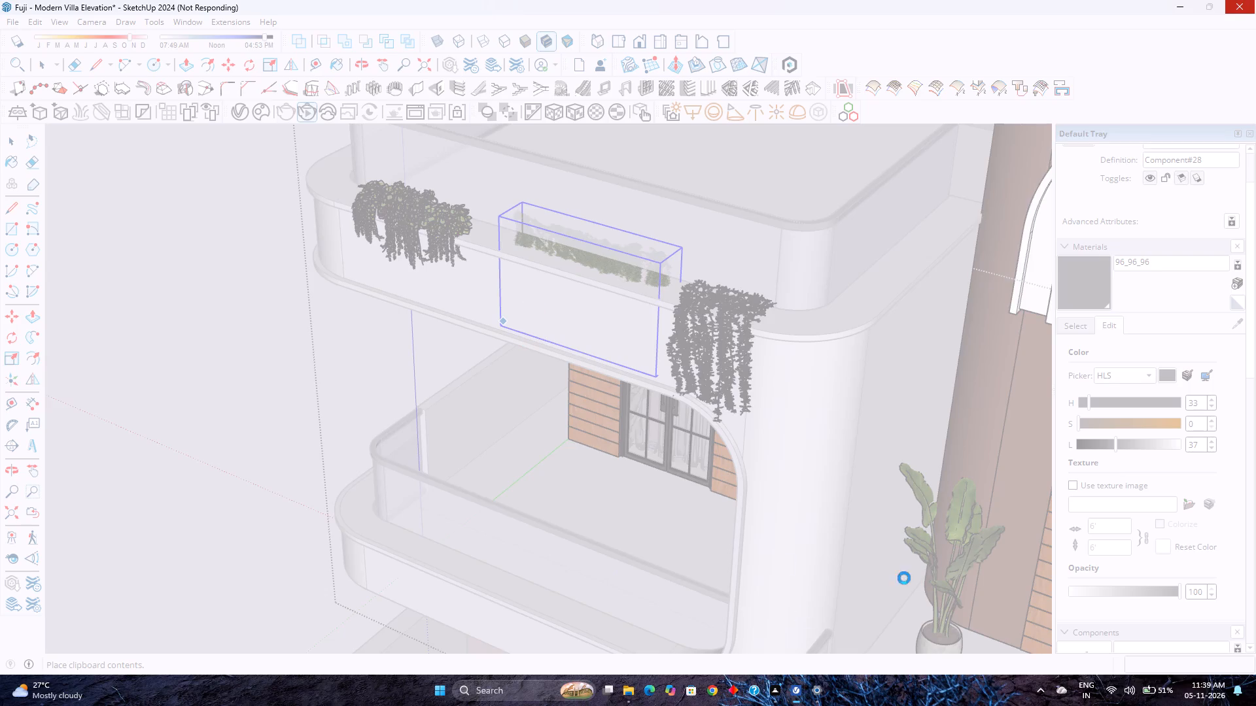
Switch to the installed apps list in Windows Settings and uninstall Carbon Insights for Revit 2025.
left_click(814, 690)
scroll(1042, 415, "down", 2)
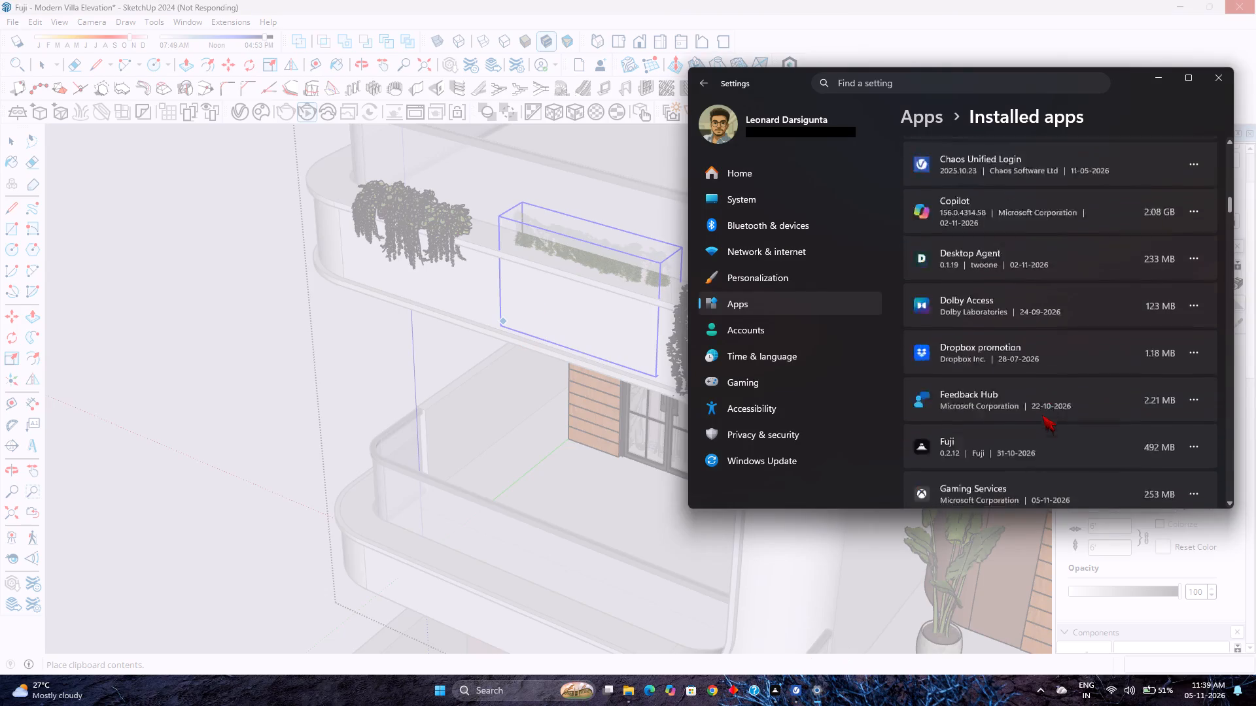
scroll(1042, 415, "down", 10)
scroll(1042, 415, "up", 5)
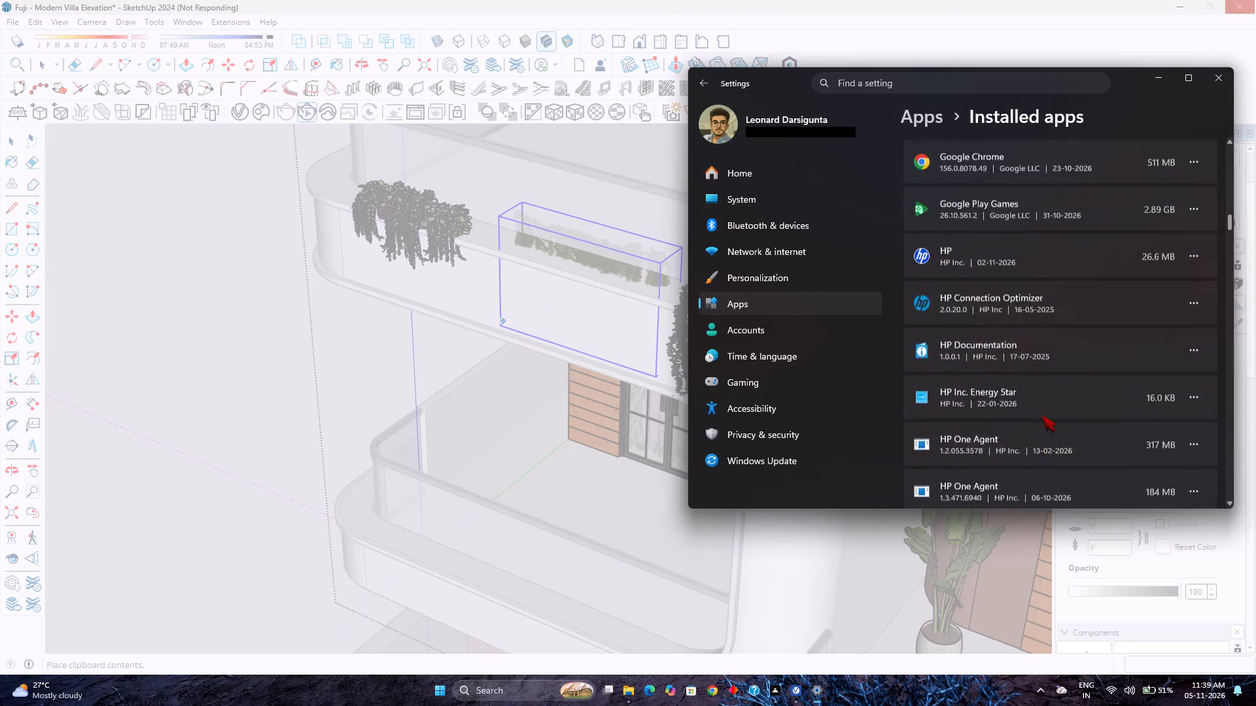
scroll(1042, 411, "up", 8)
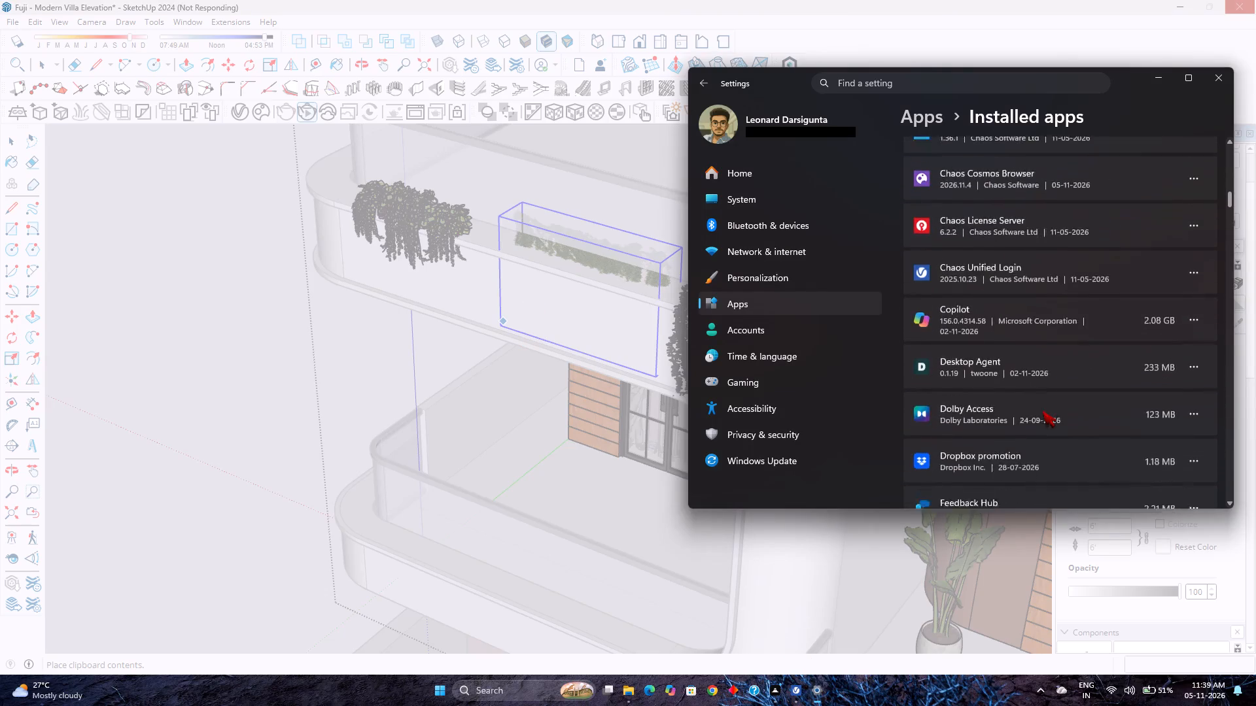
scroll(1042, 411, "up", 10)
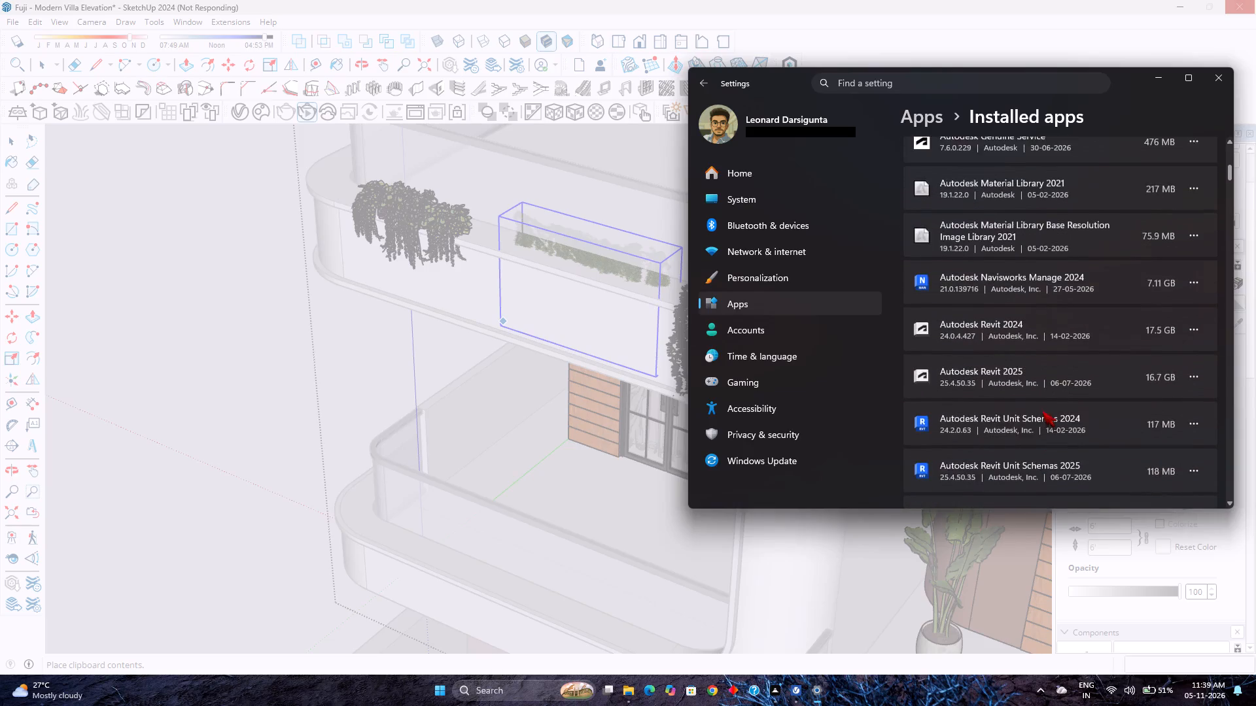
scroll(1042, 411, "down", 1)
scroll(1042, 408, "up", 2)
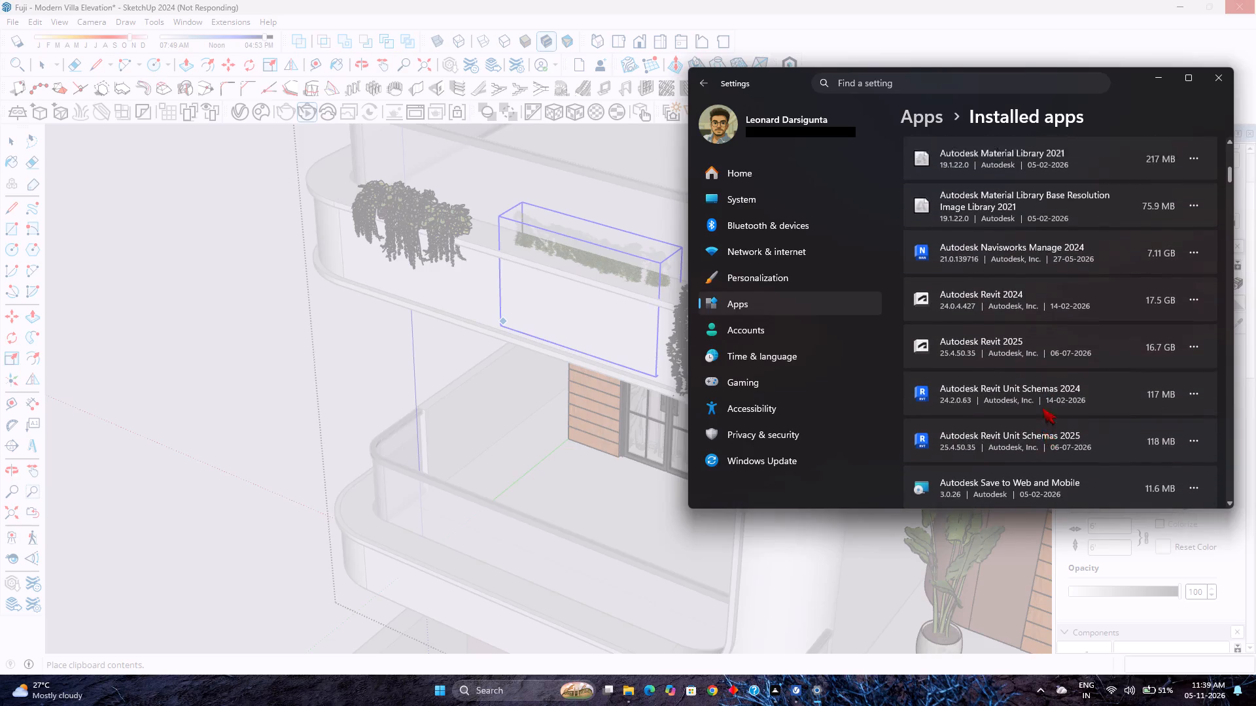
scroll(1042, 408, "up", 6)
scroll(1042, 408, "down", 3)
scroll(1042, 408, "up", 3)
scroll(1042, 408, "down", 8)
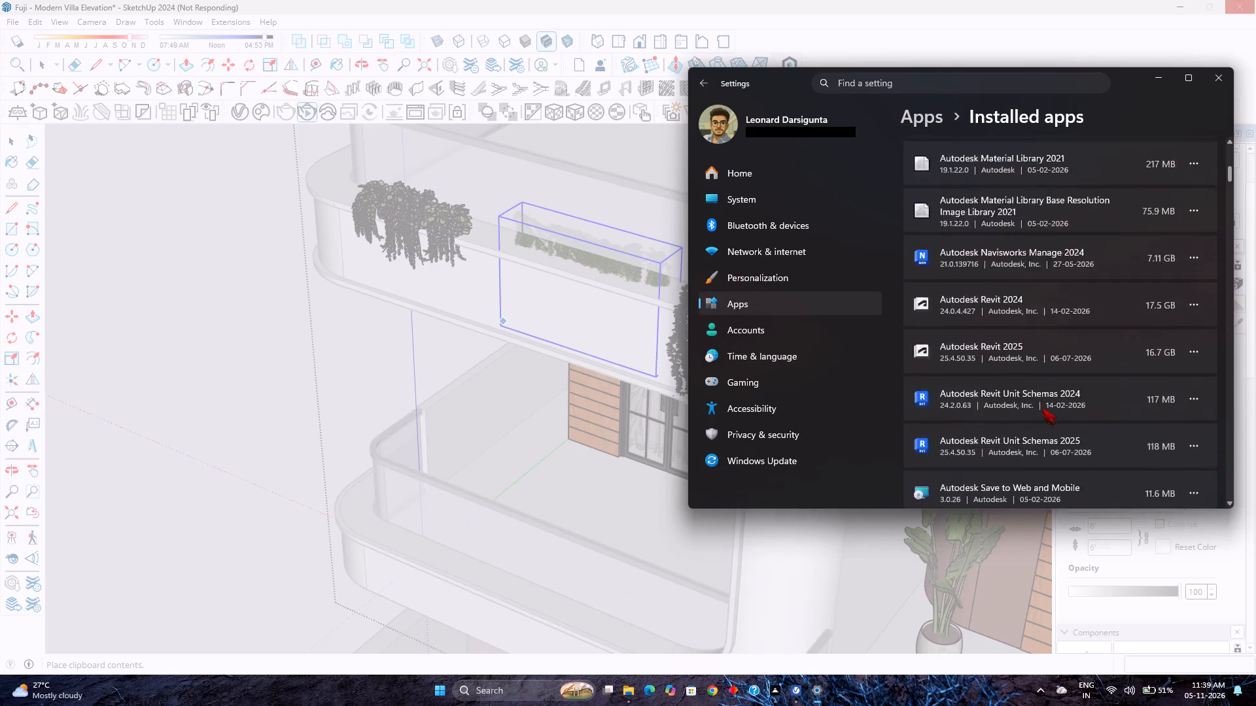
scroll(1042, 408, "down", 18)
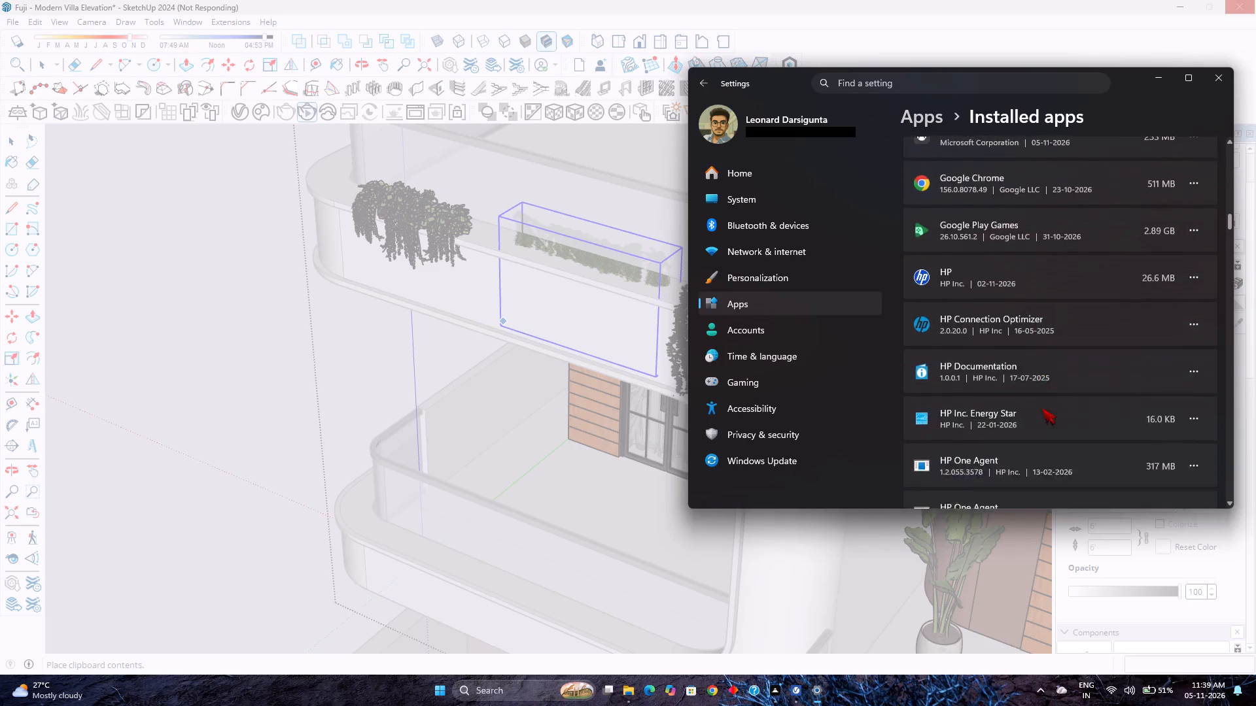
scroll(1042, 408, "up", 9)
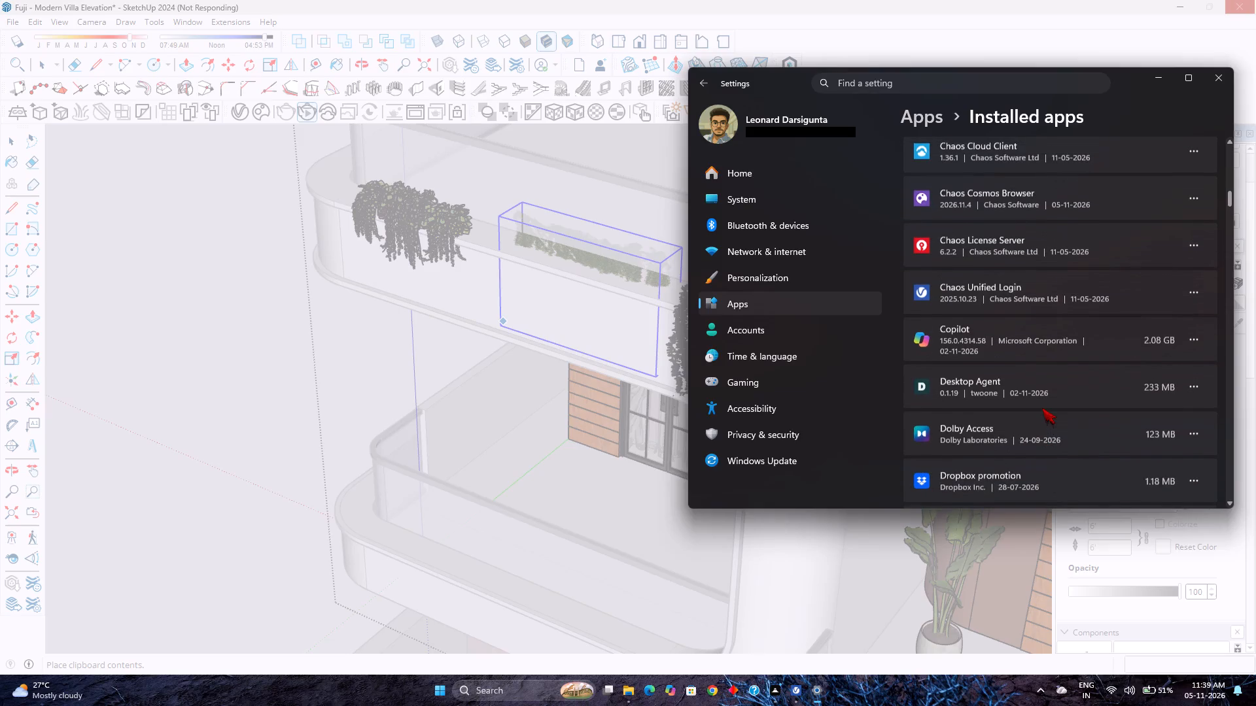
scroll(1042, 408, "up", 6)
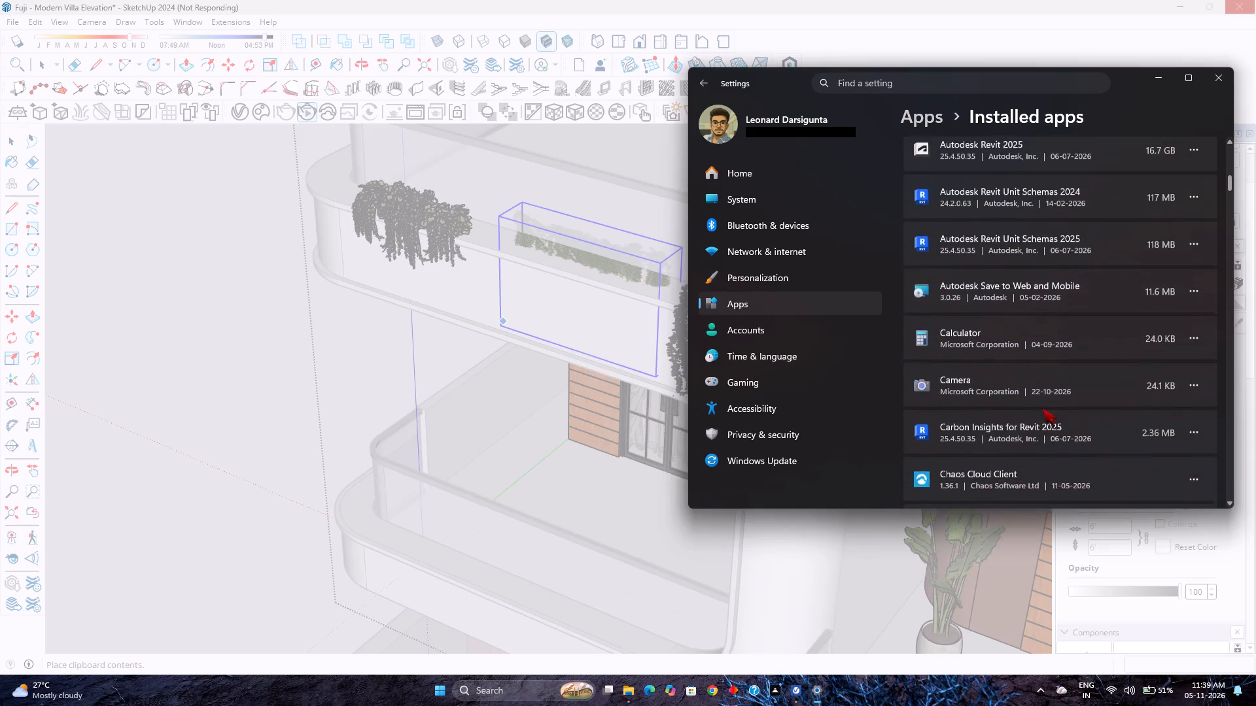
scroll(1042, 408, "down", 1)
left_click(1205, 377)
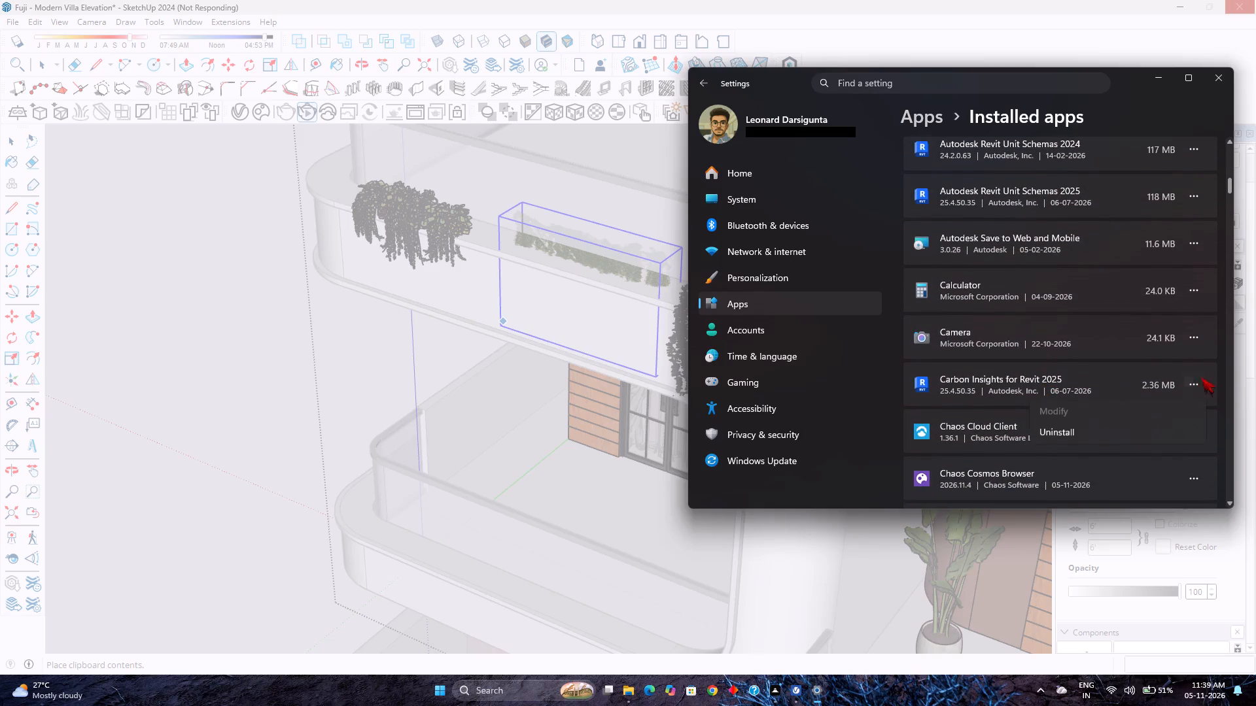
left_click(1070, 431)
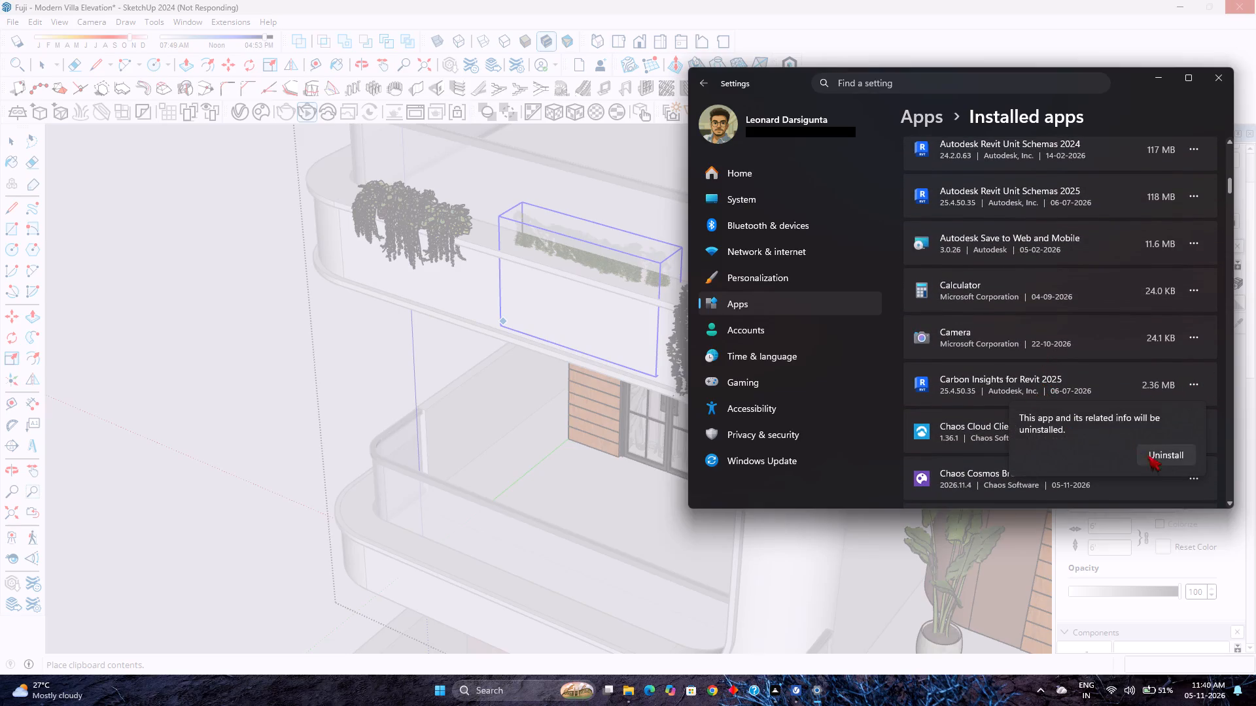
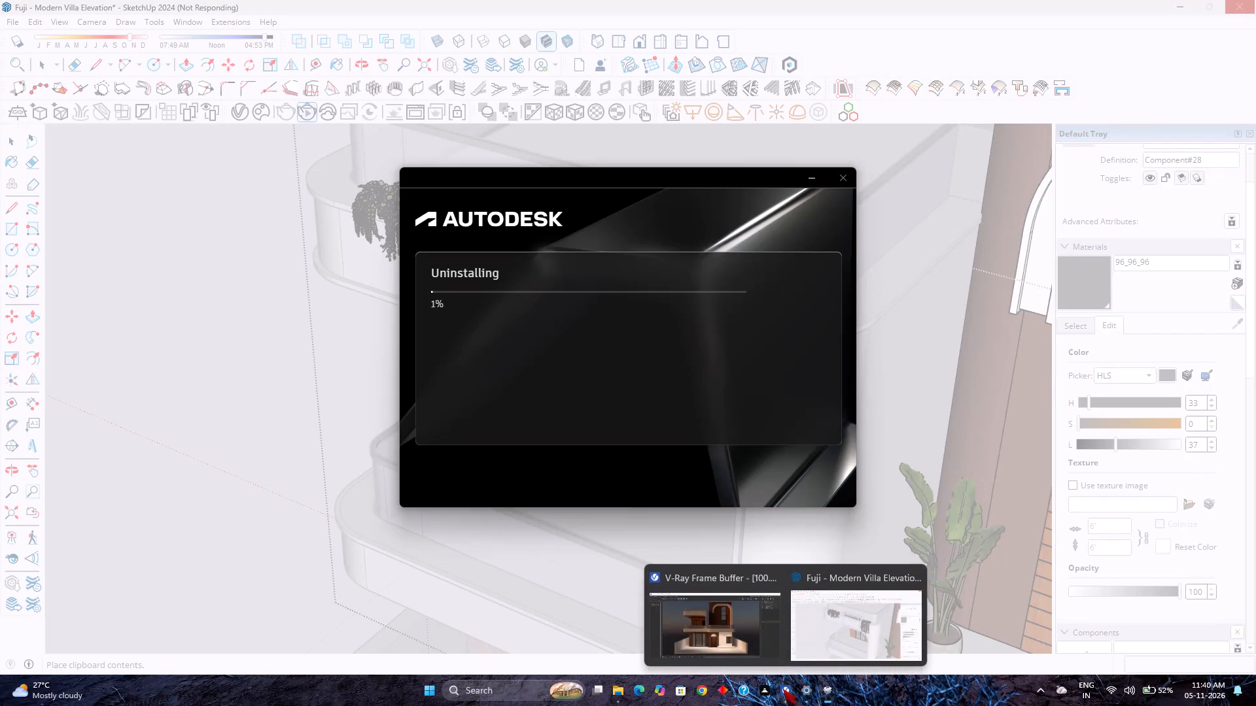
Switch to the Fuji - Modern Villa Elevation model in SketchUp.
left_click(853, 640)
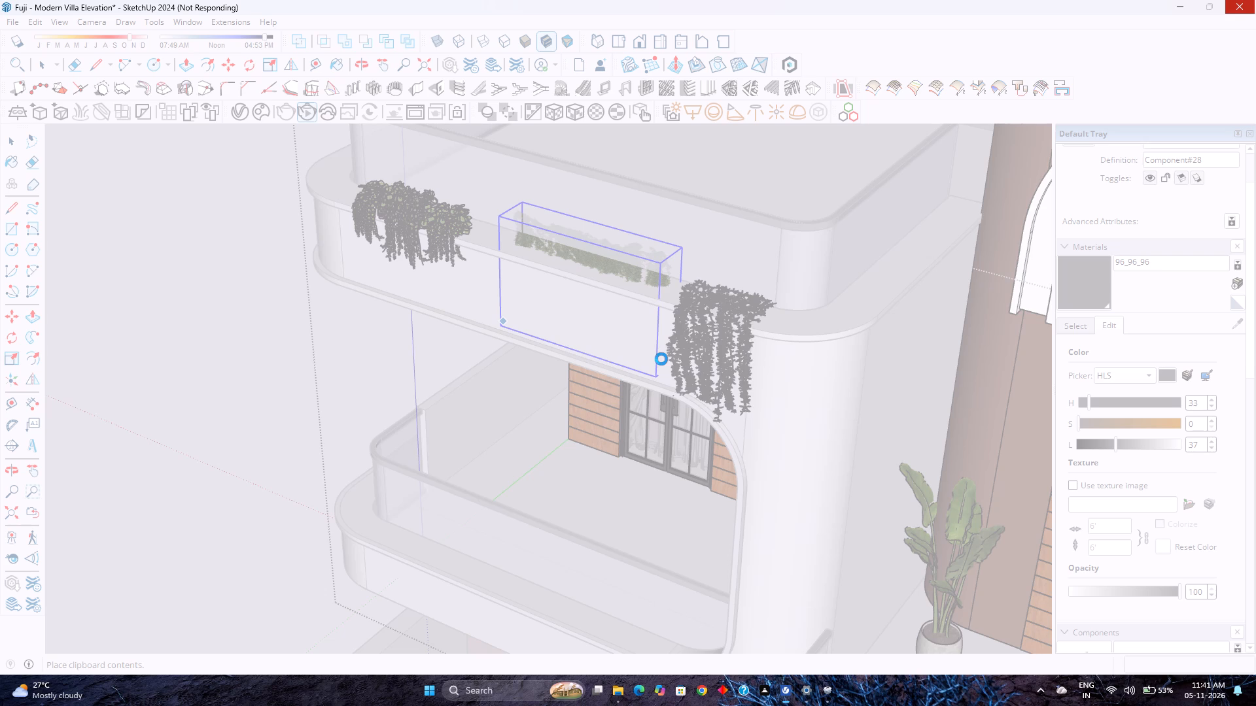
Switch to the installed apps list in Windows Settings and uninstall Autodesk Revit Unit Schemas 2025.
left_click(822, 699)
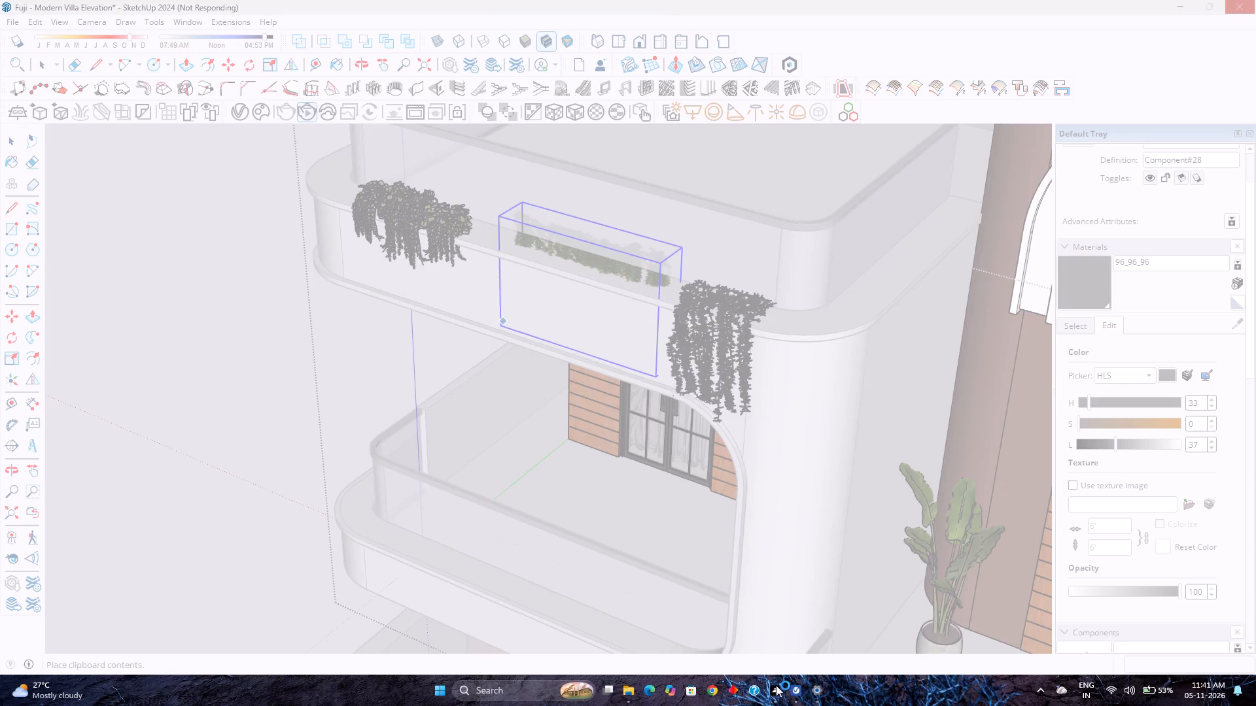
left_click(818, 690)
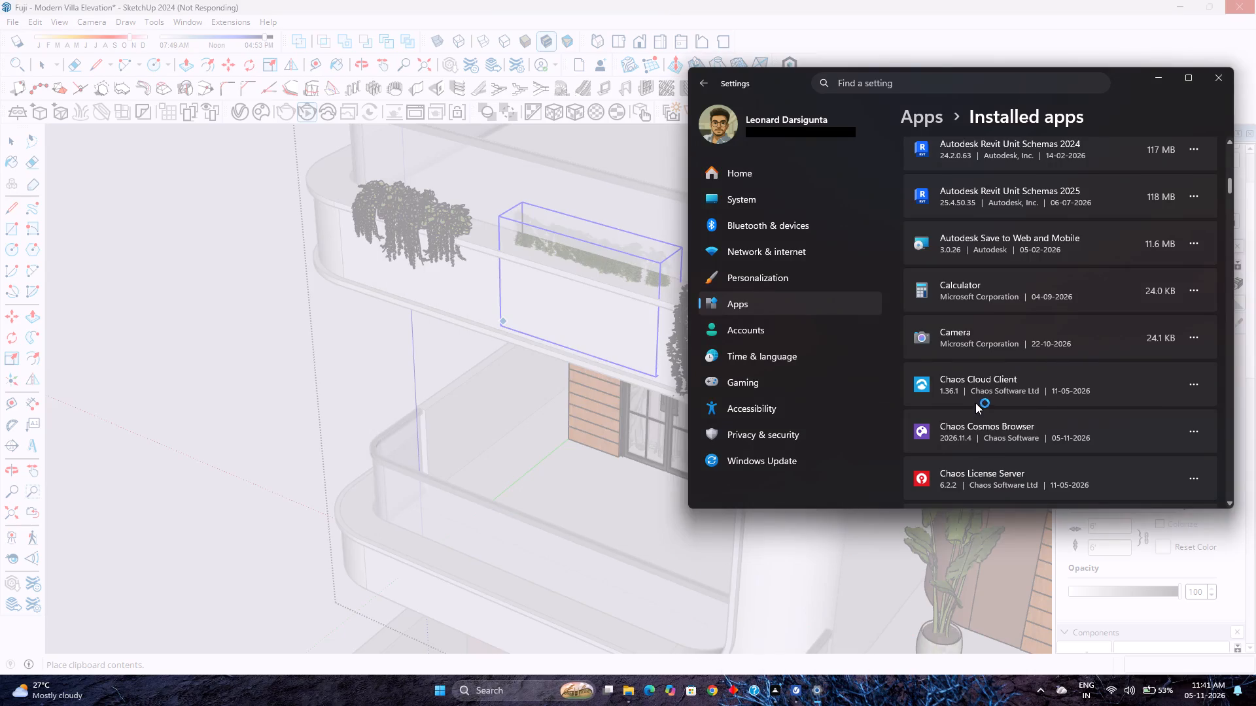
scroll(1069, 339, "up", 2)
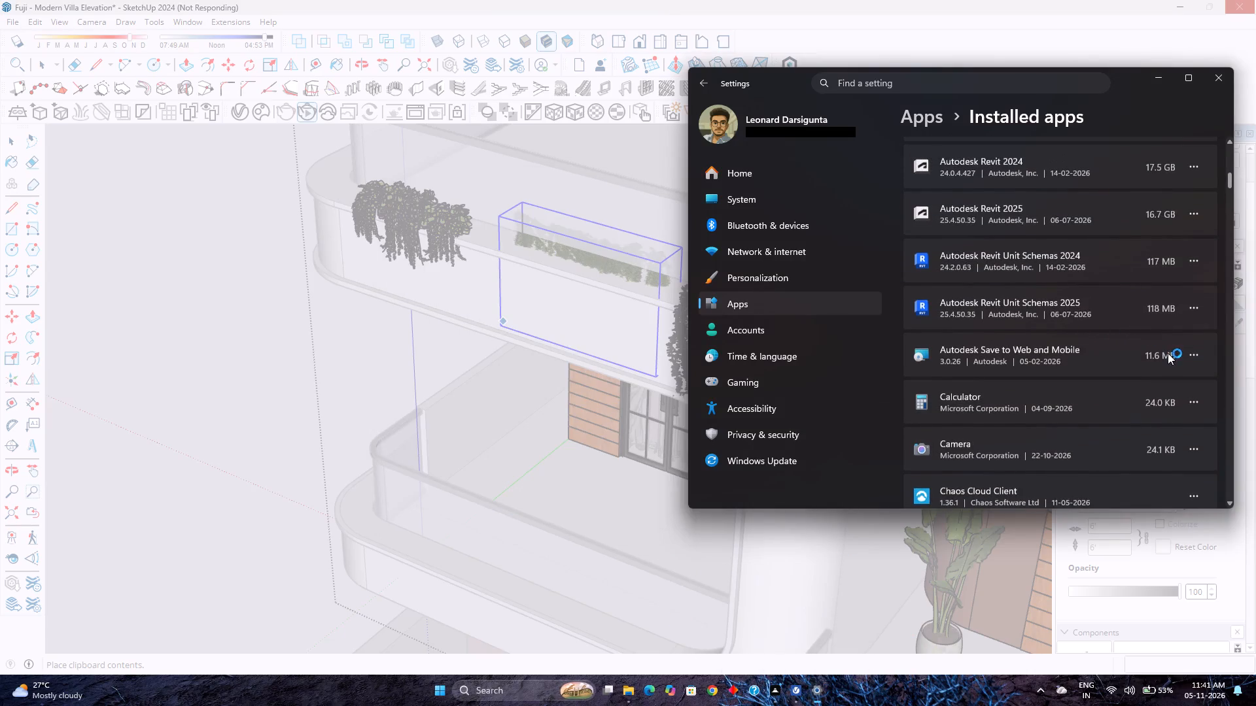
scroll(1202, 326, "up", 1)
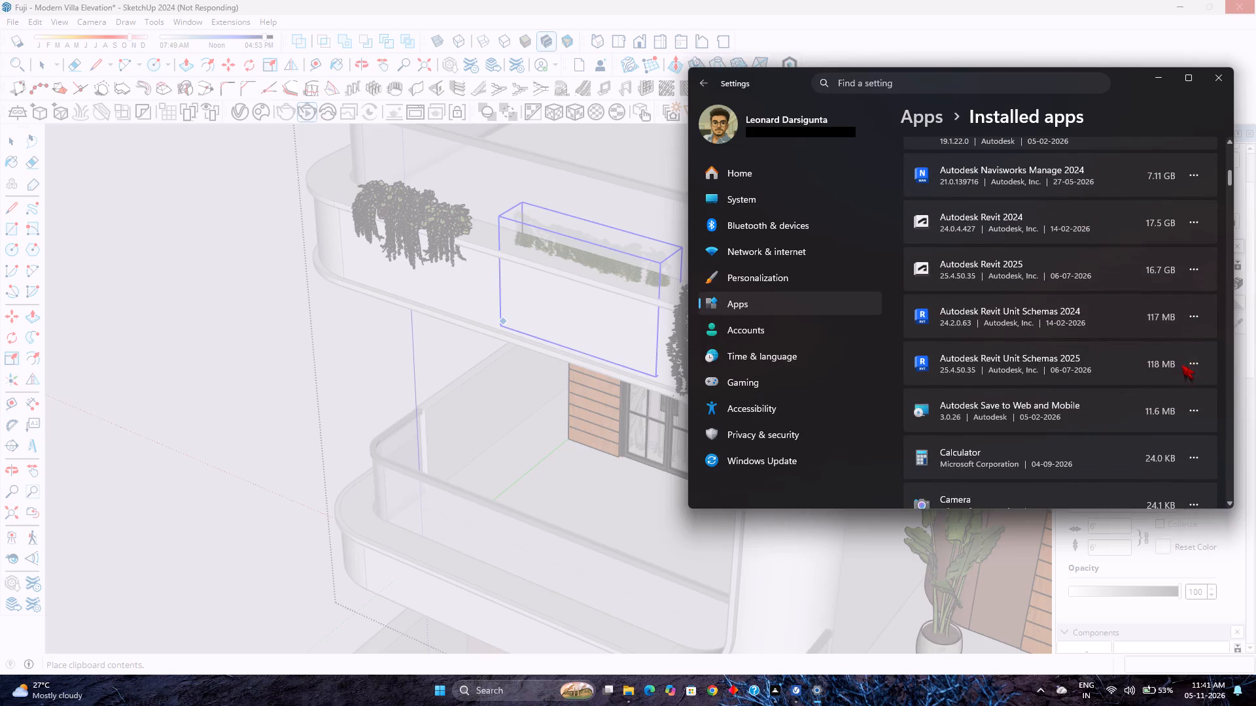
left_click(1187, 360)
left_click(1063, 409)
left_click(1174, 437)
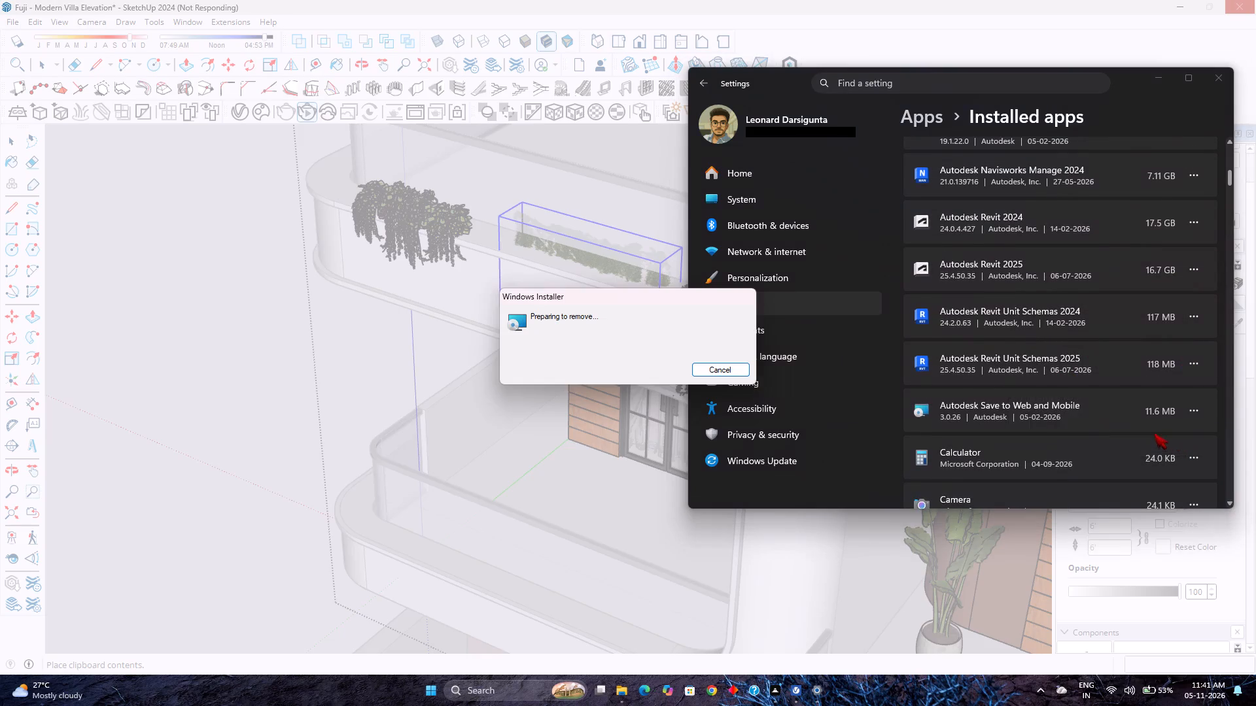
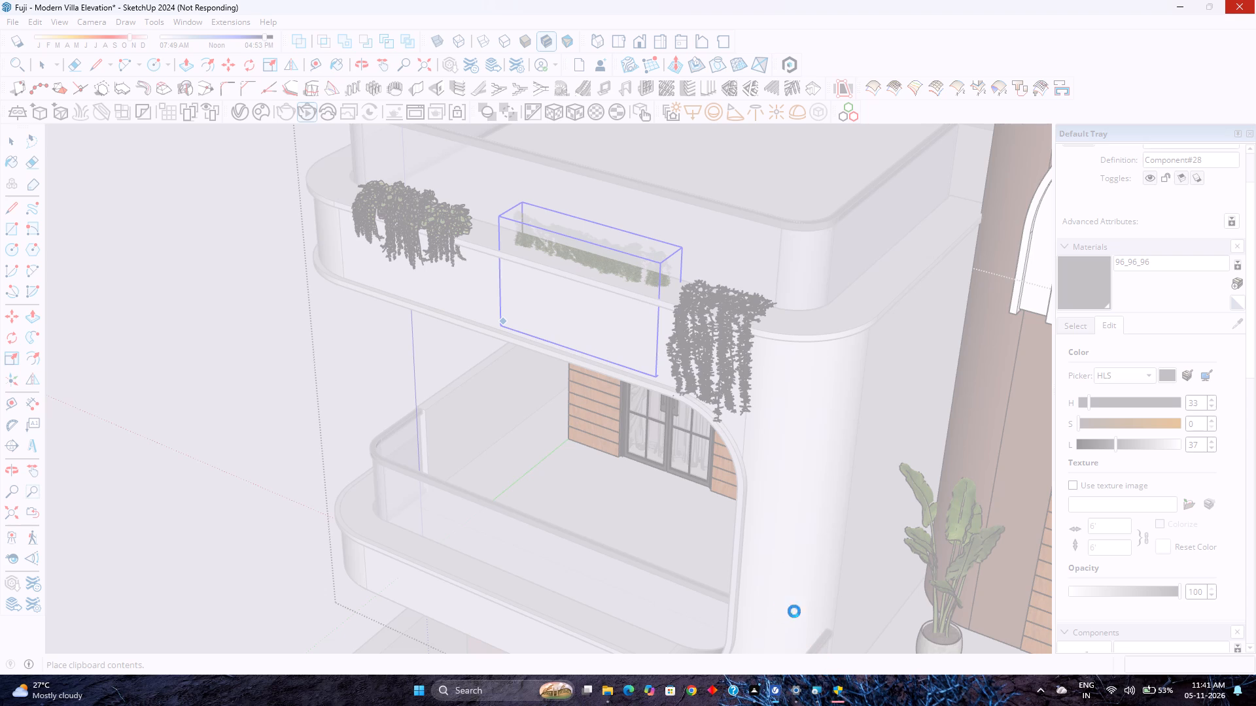
Switch to the pending Windows permission request for the Autodesk component uninstall.
left_click(835, 684)
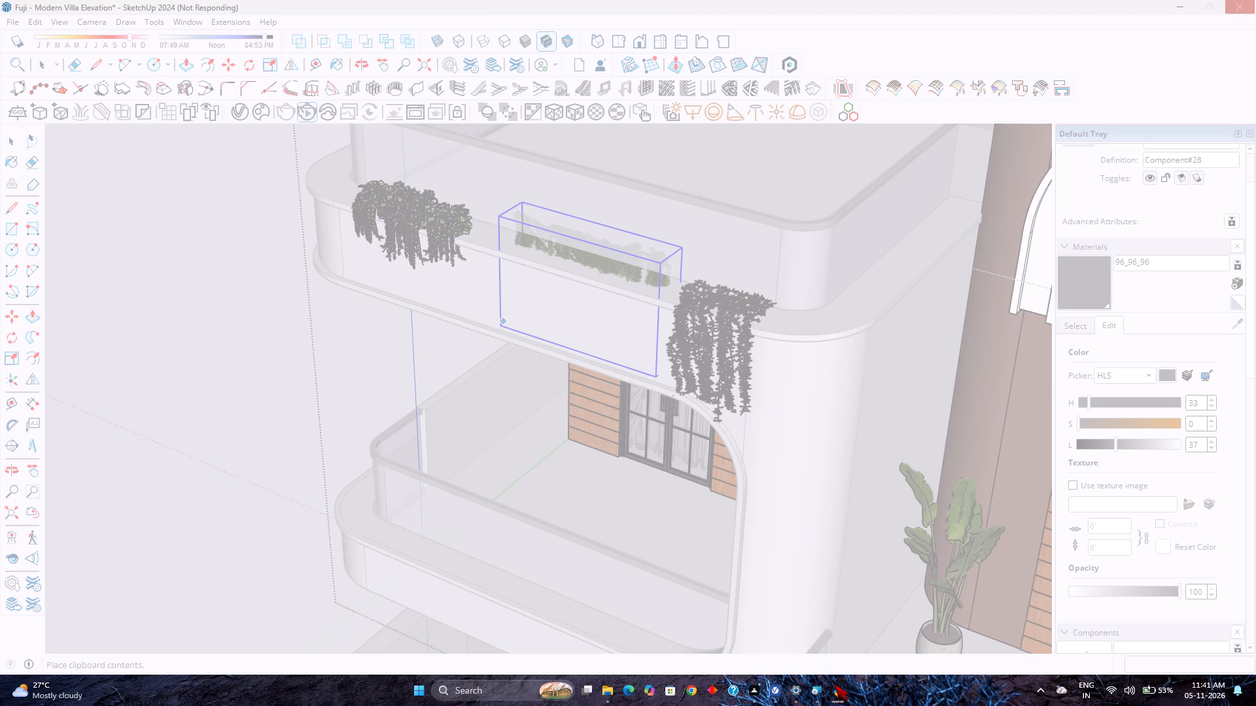
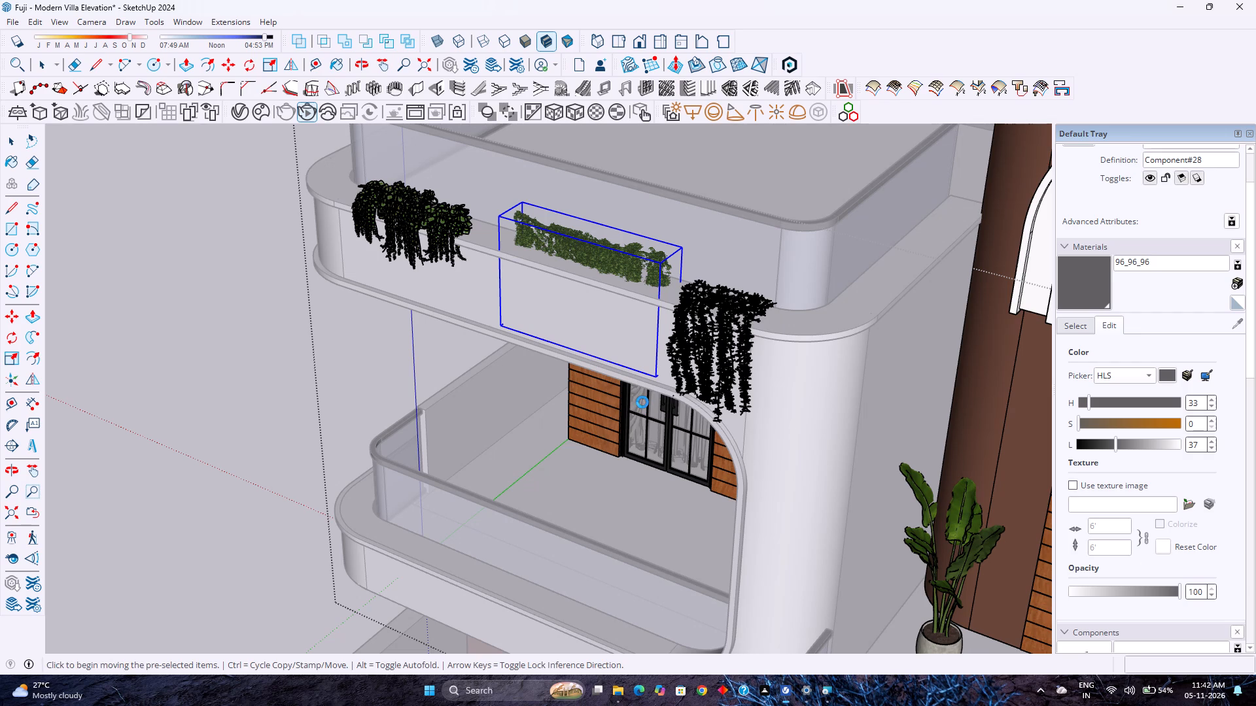
Move the middle hanging greenery, between the two existing hanging plants, into place on the upper balcony parapet.
triple_click(631, 270)
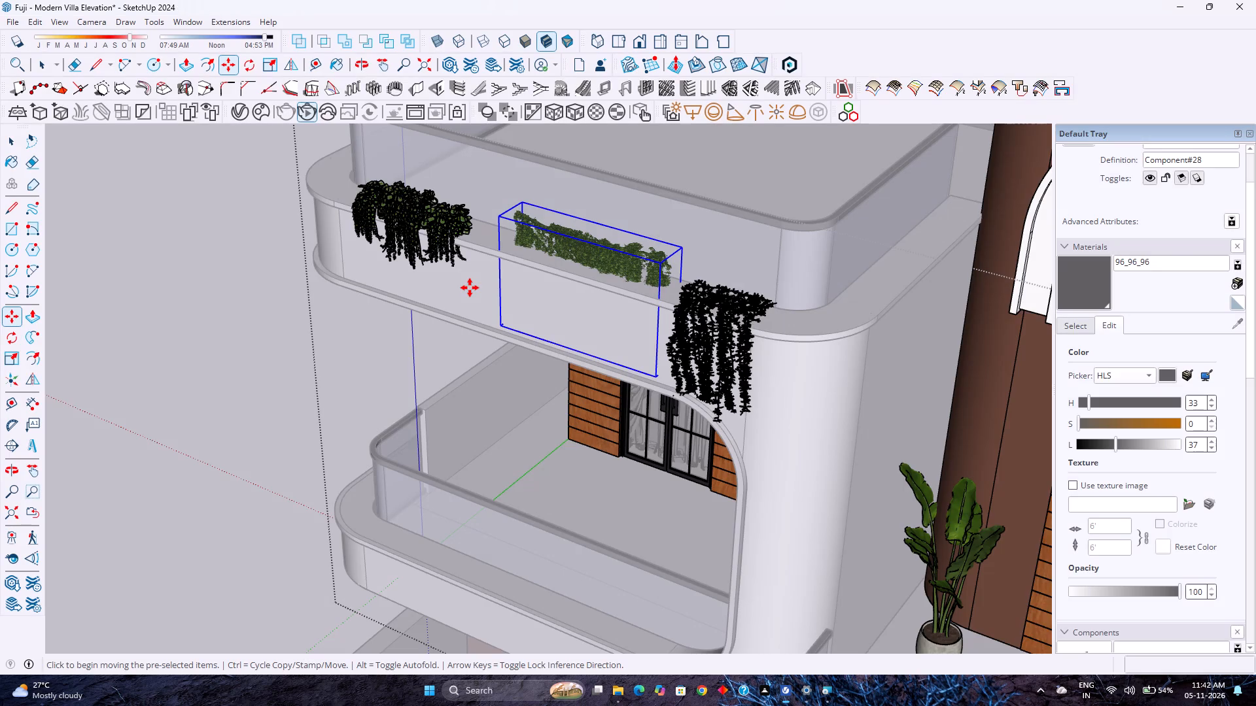
scroll(681, 254, "up", 7)
triple_click(686, 248)
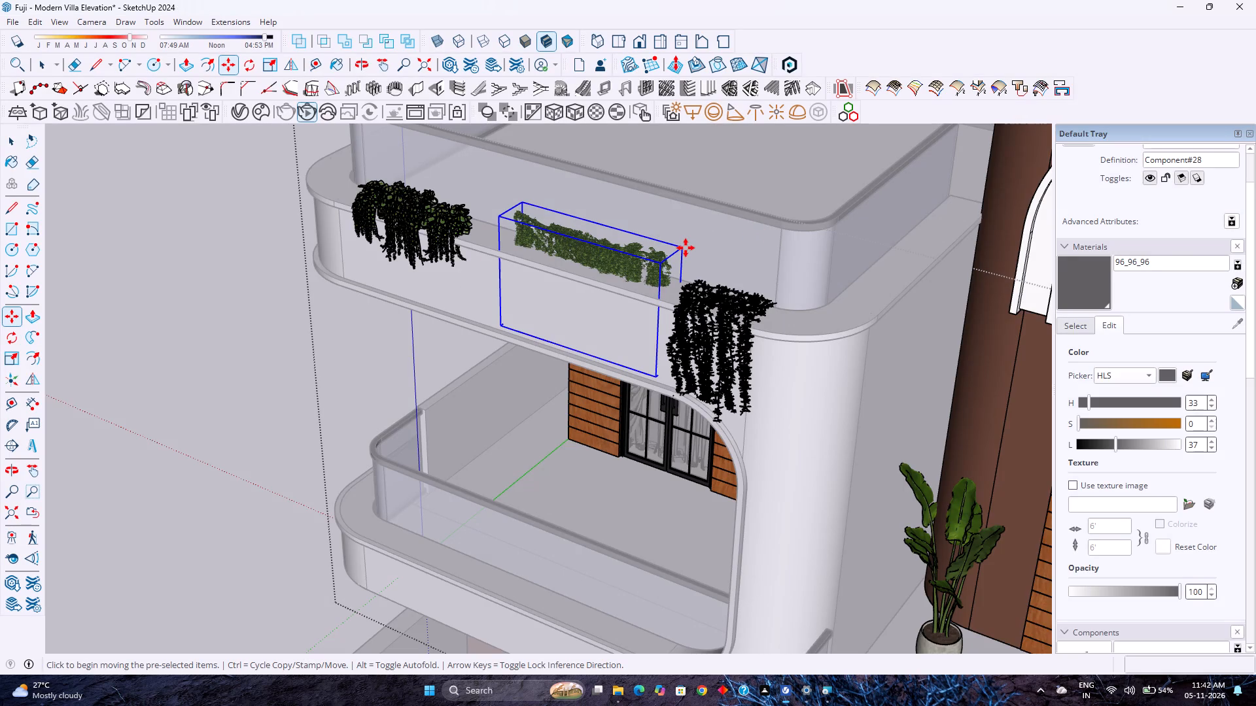
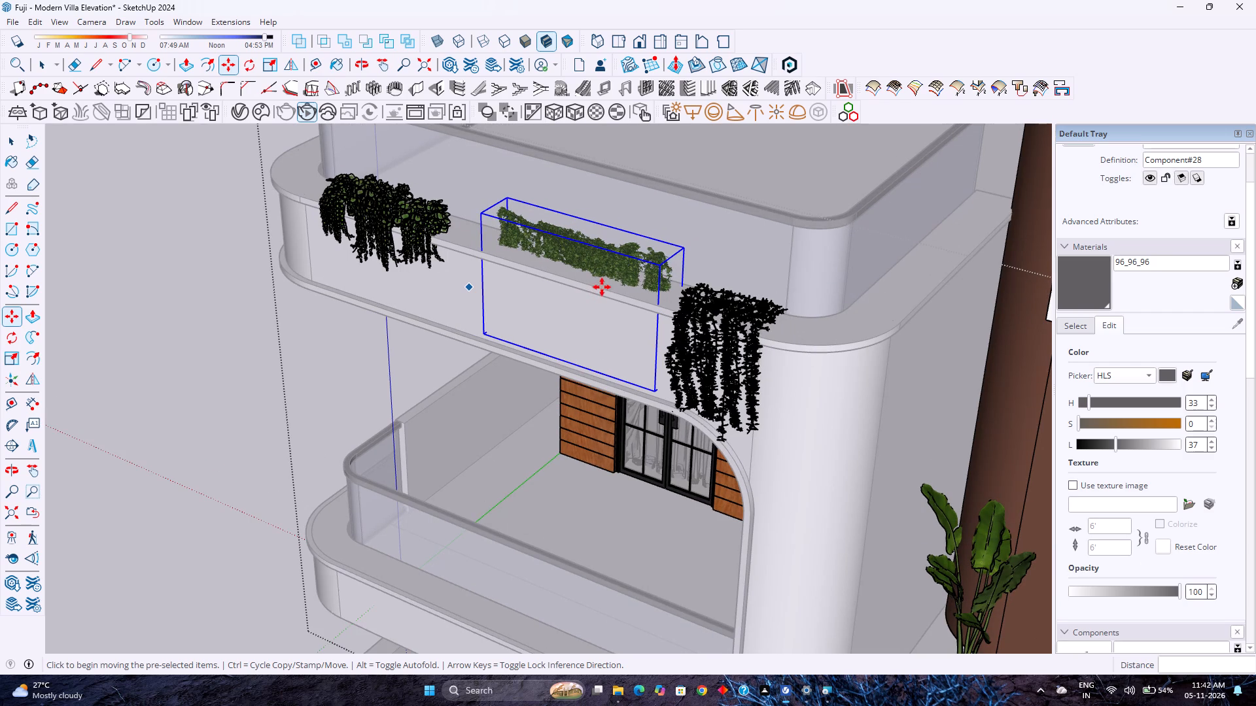
Move the middle hanging greenery about 1' 5 3/8" outward along the green axis so it hangs in front of the upper balcony parapet.
left_click(684, 244)
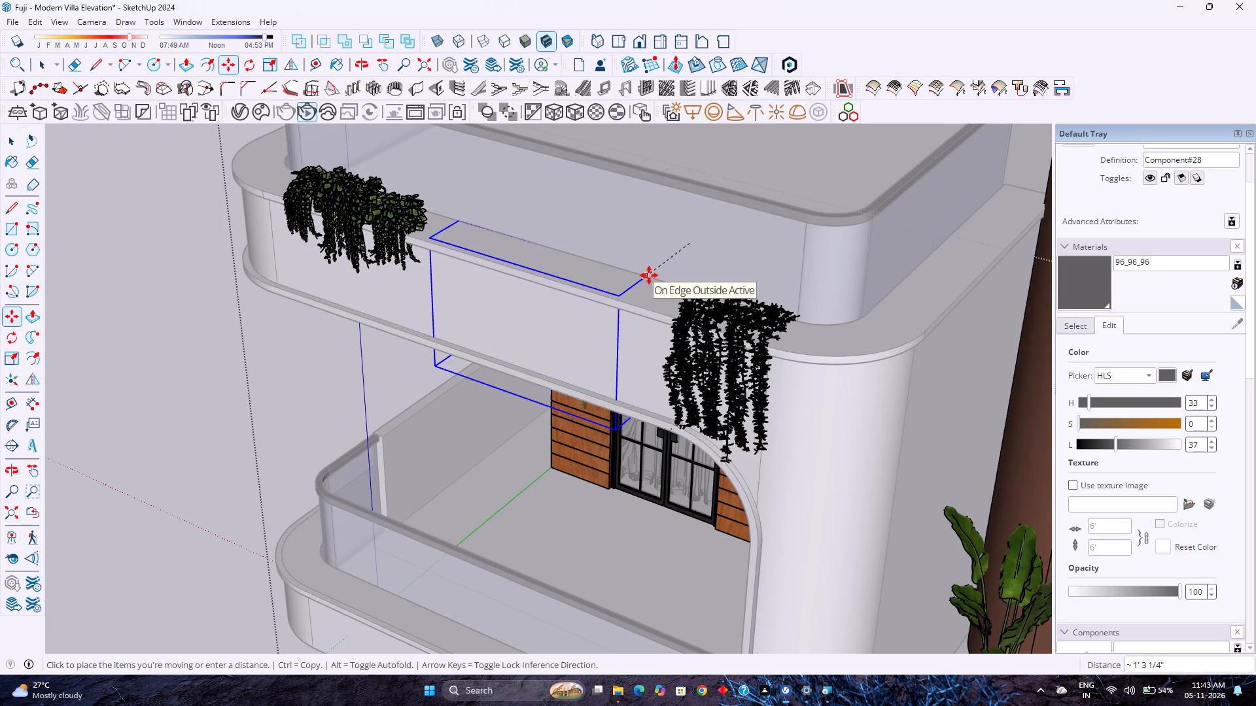
key("Left")
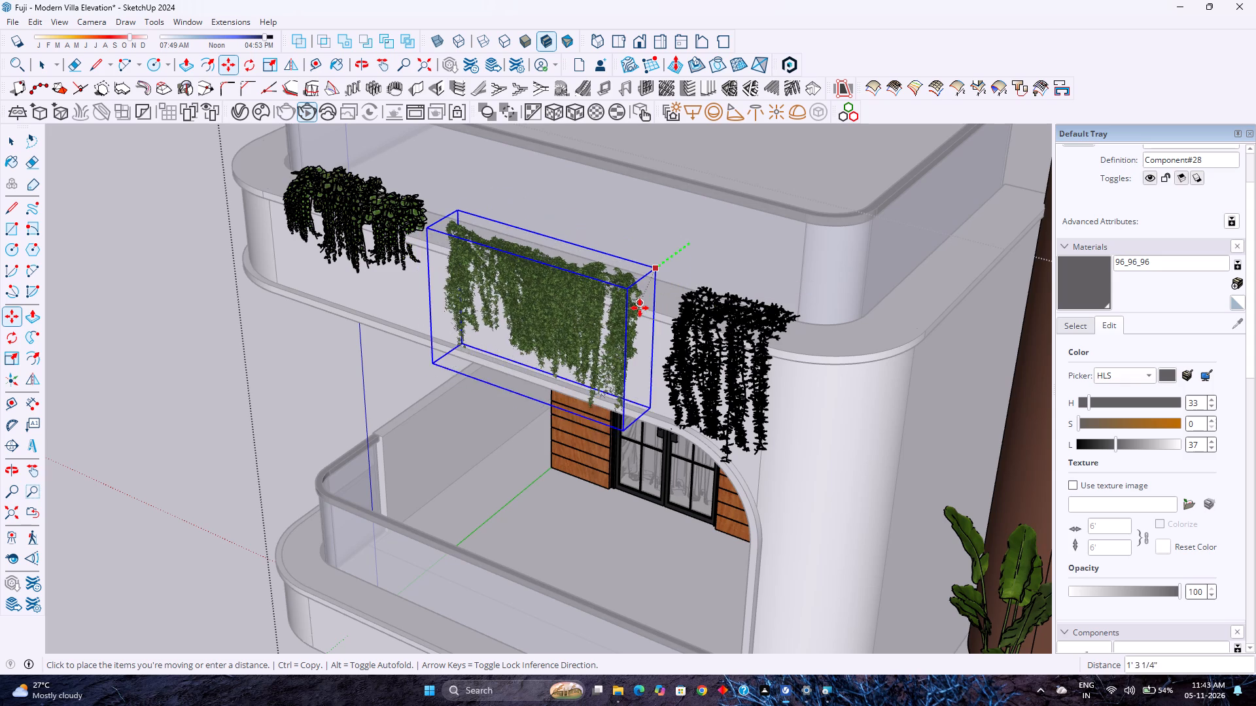
scroll(640, 303, "up", 11)
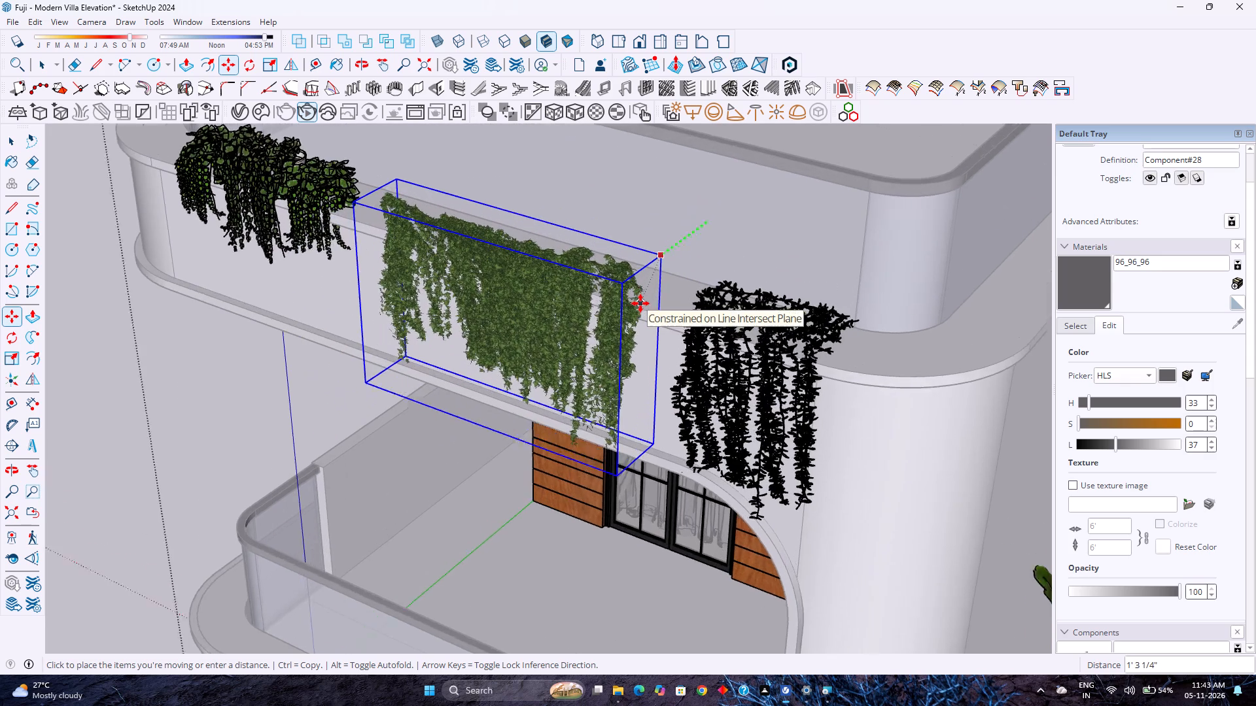
scroll(642, 303, "up", 4)
middle_click(642, 303)
middle_click(642, 303)
middle_click_drag(627, 311, 536, 328)
middle_click(536, 328)
middle_click(536, 328)
middle_click(536, 328)
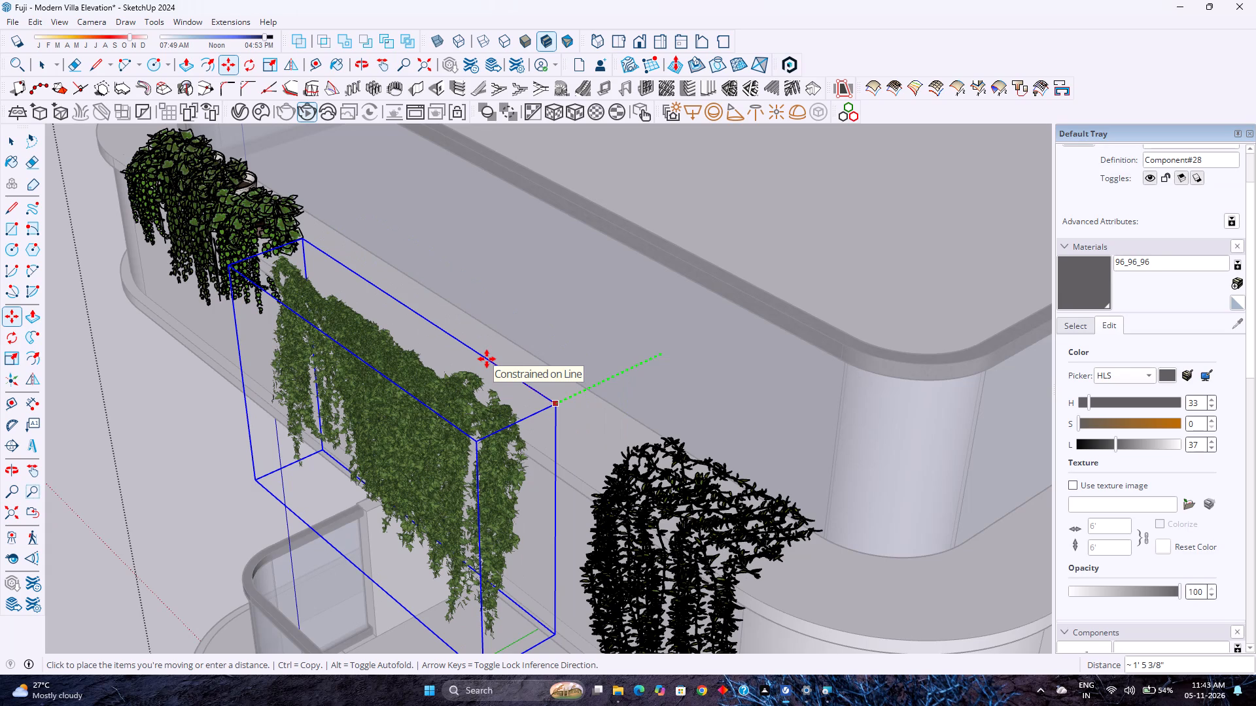
left_click(487, 359)
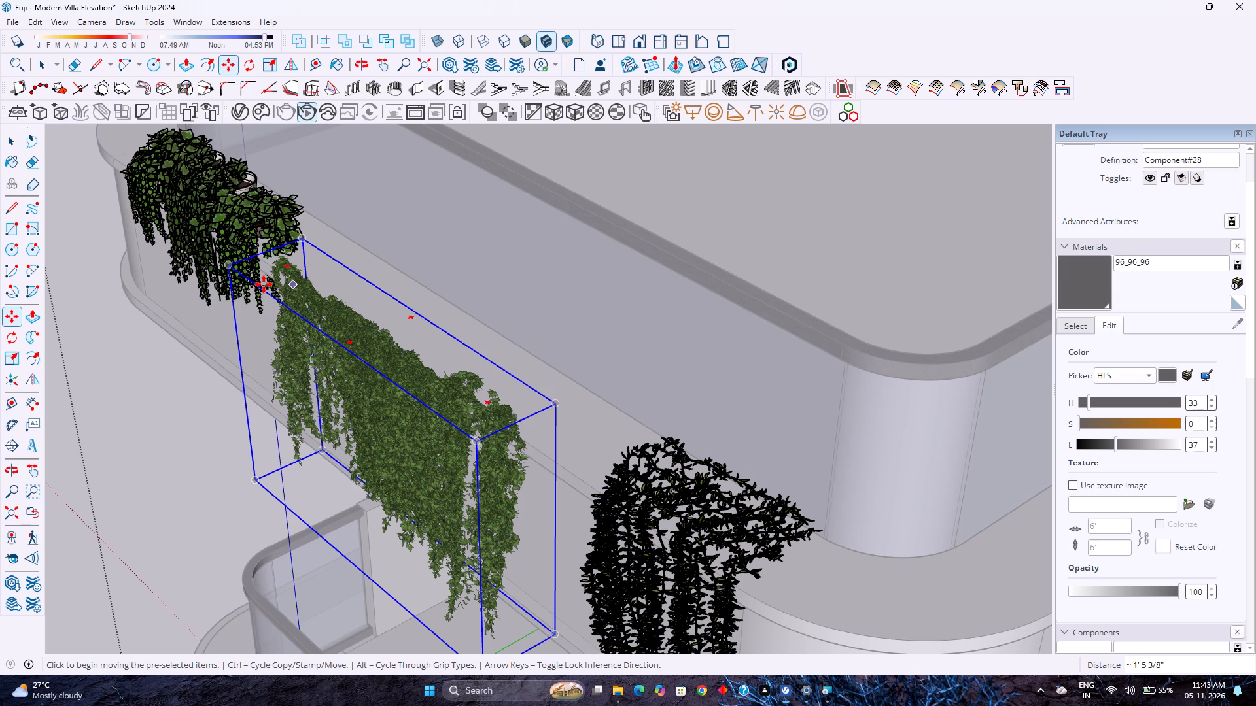
Lower the middle hanging greenery 3" at the upper balcony parapet.
scroll(558, 450, "up", 2)
scroll(558, 450, "down", 3)
middle_click_drag(551, 448, 455, 373)
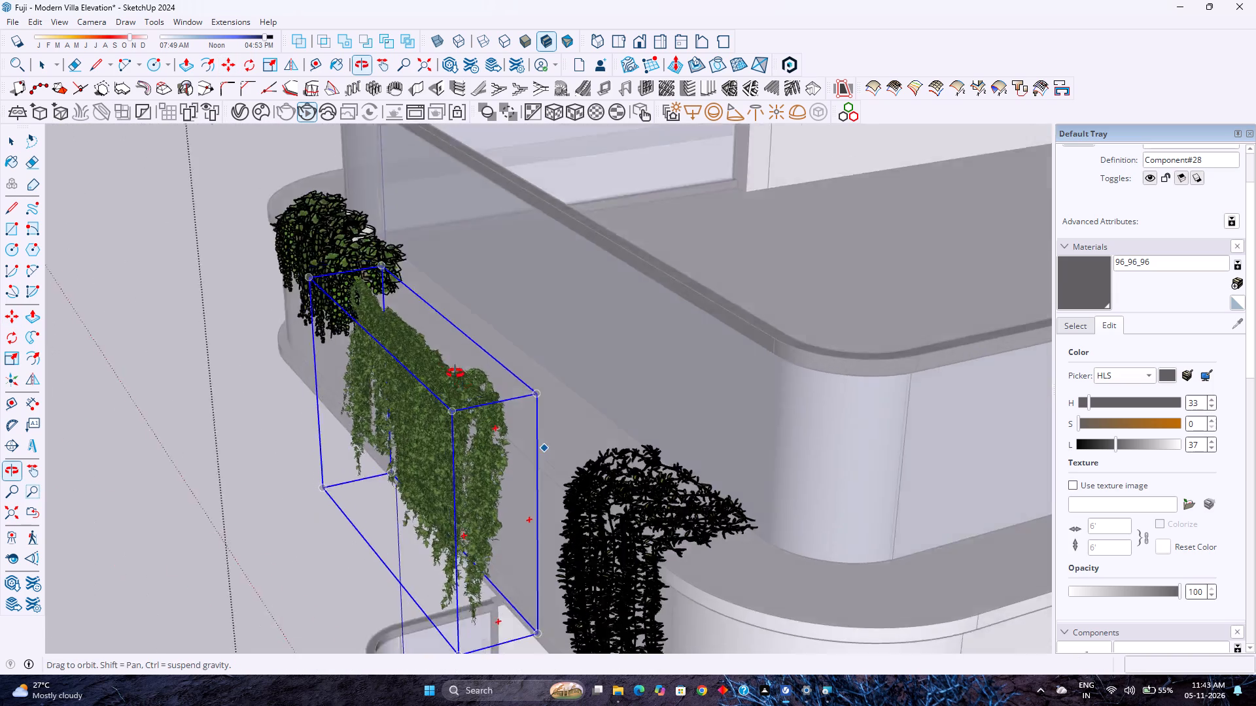
middle_click_drag(455, 373, 447, 346)
middle_click(447, 346)
middle_click(447, 346)
scroll(490, 432, "up", 4)
scroll(590, 464, "up", 1)
middle_click_drag(590, 464, 488, 394)
scroll(491, 394, "down", 1)
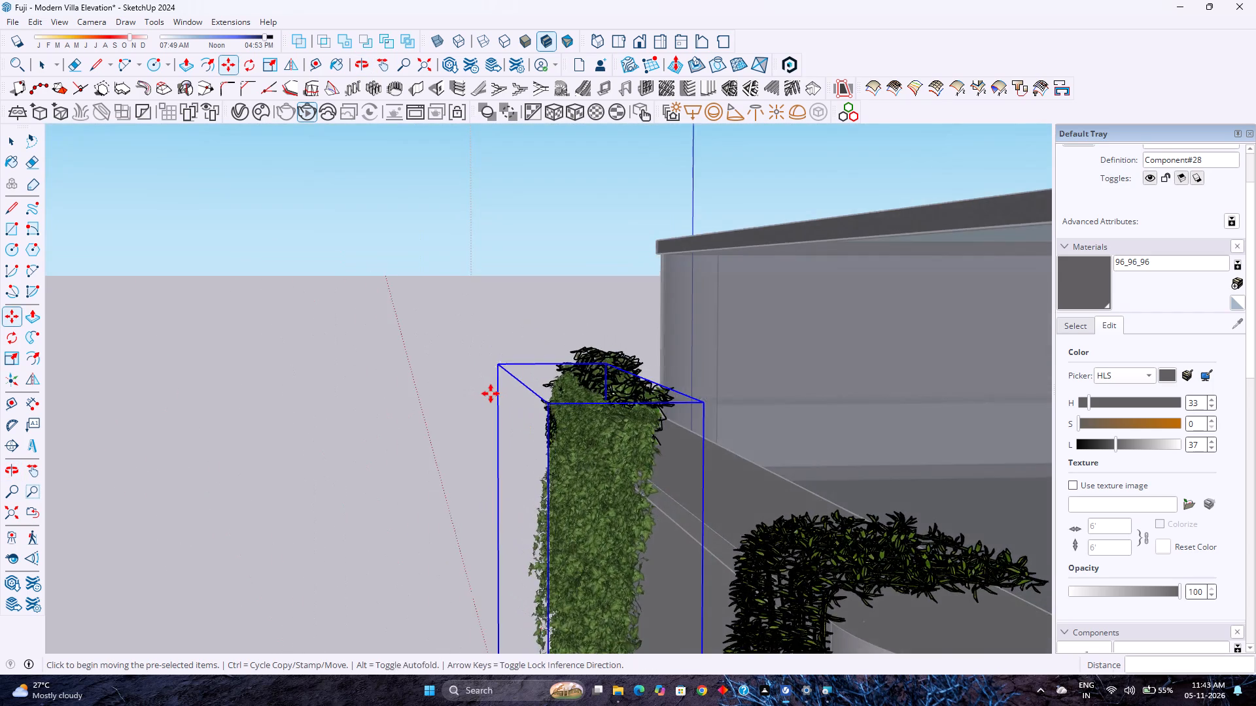
scroll(491, 394, "down", 2)
scroll(602, 446, "up", 3)
left_click(625, 376)
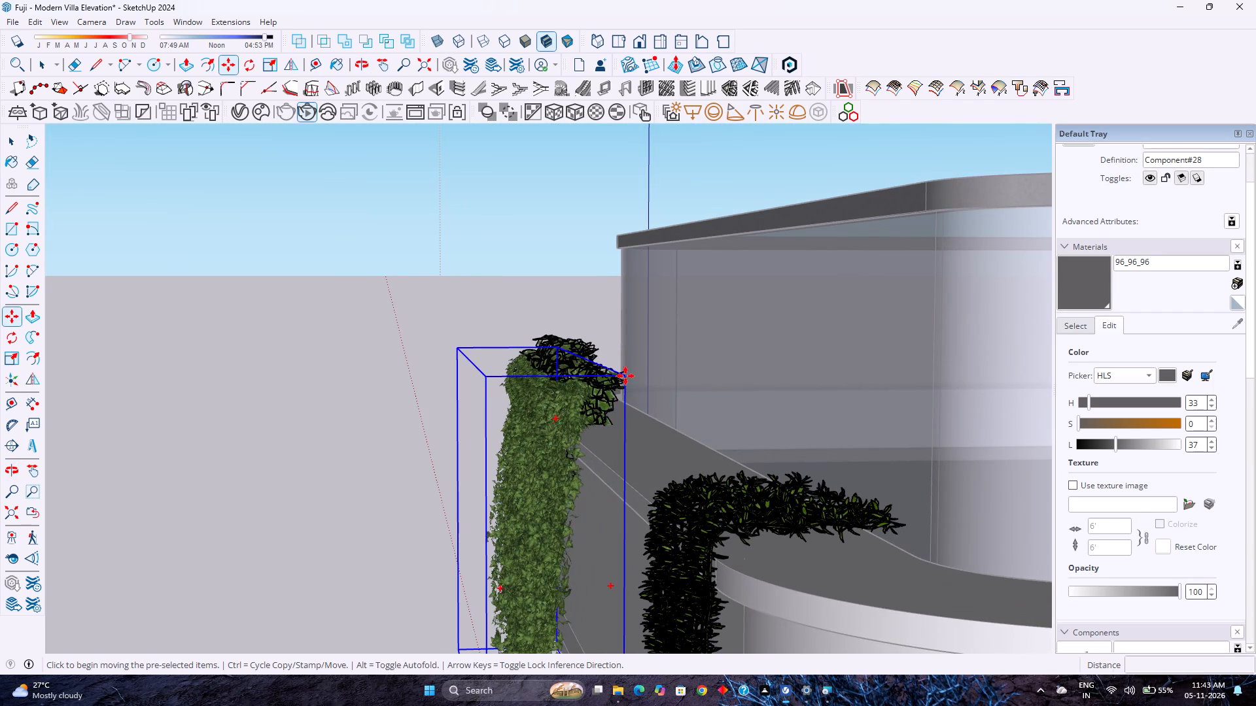
left_click(632, 398)
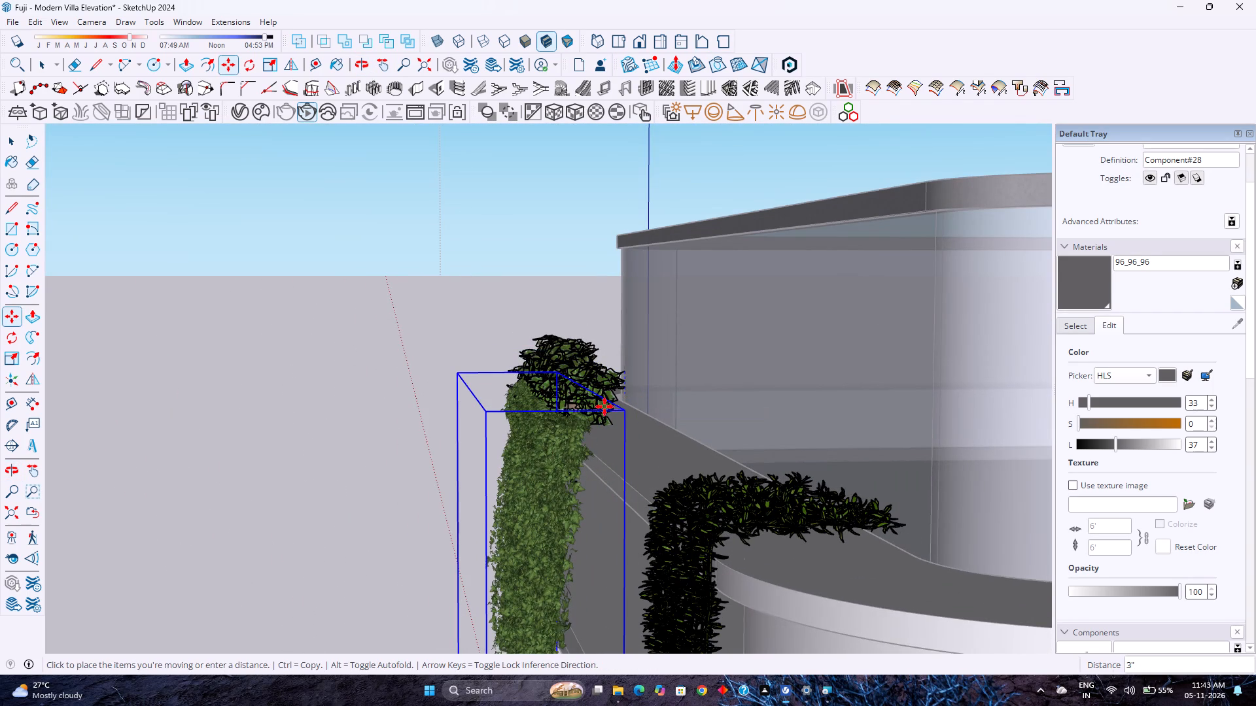
Move the middle hanging greenery about 6 1/2" back toward the upper balcony parapet and deselect it.
scroll(599, 473, "up", 12)
scroll(617, 403, "up", 5)
middle_click_drag(629, 413, 604, 397)
middle_click(604, 397)
middle_click_drag(604, 397, 603, 395)
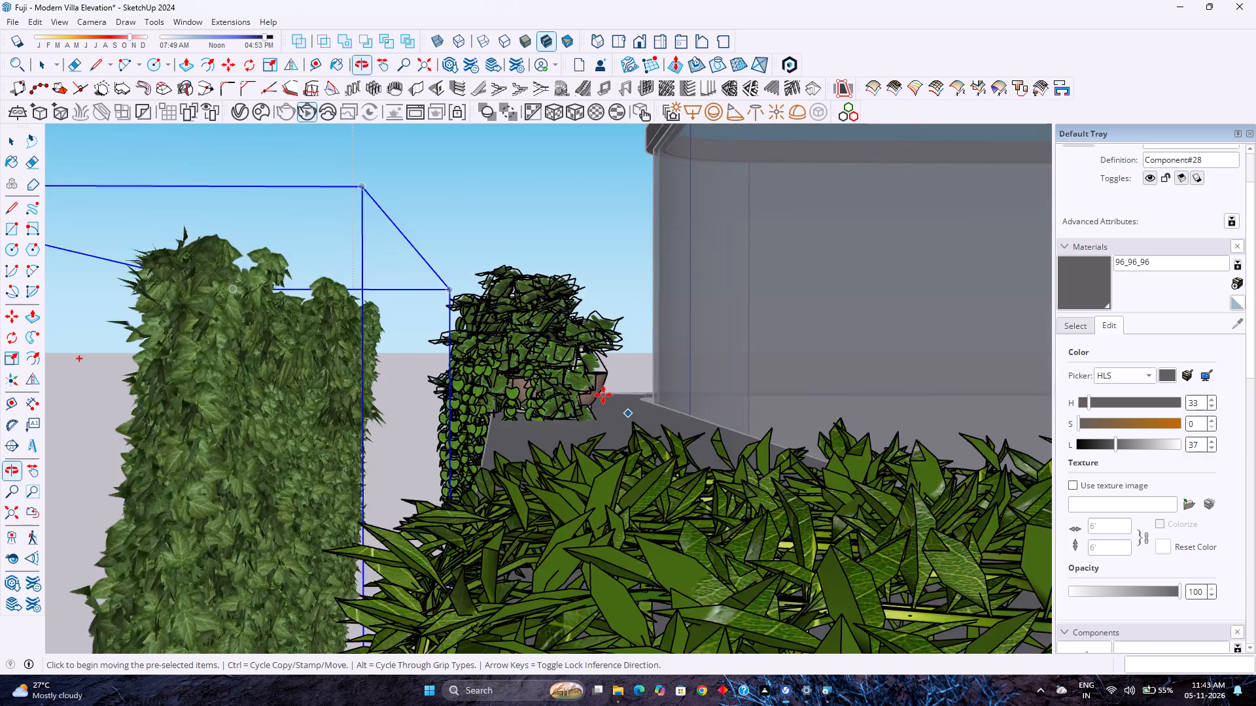
middle_click_drag(603, 395, 626, 419)
scroll(626, 419, "down", 3)
scroll(491, 392, "down", 5)
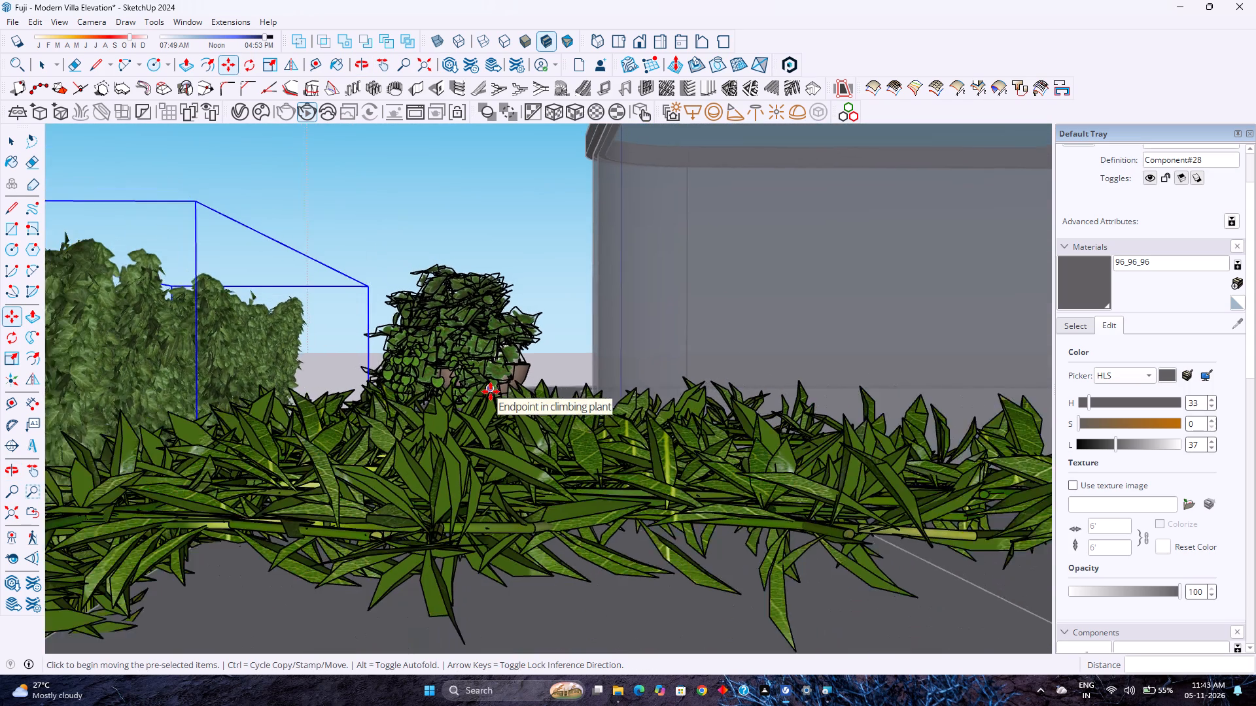
middle_click_drag(491, 392, 557, 432)
scroll(551, 422, "down", 11)
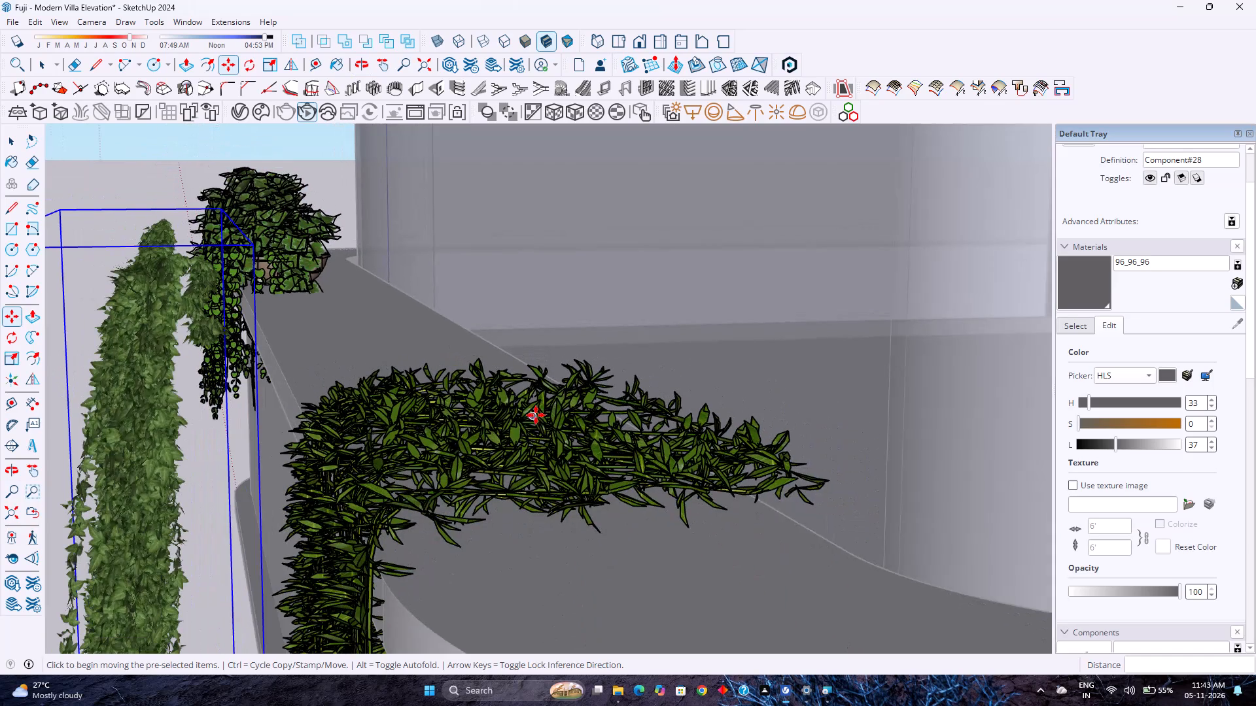
left_click(253, 248)
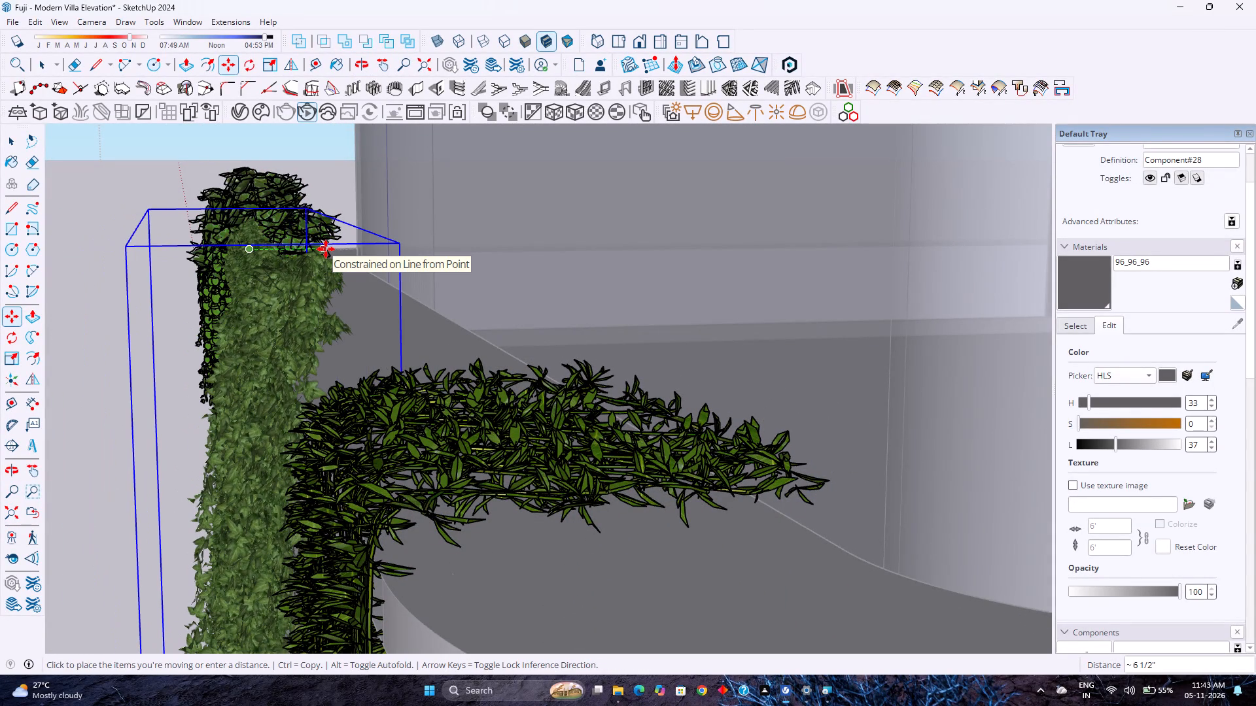
left_click(326, 249)
scroll(502, 364, "down", 3)
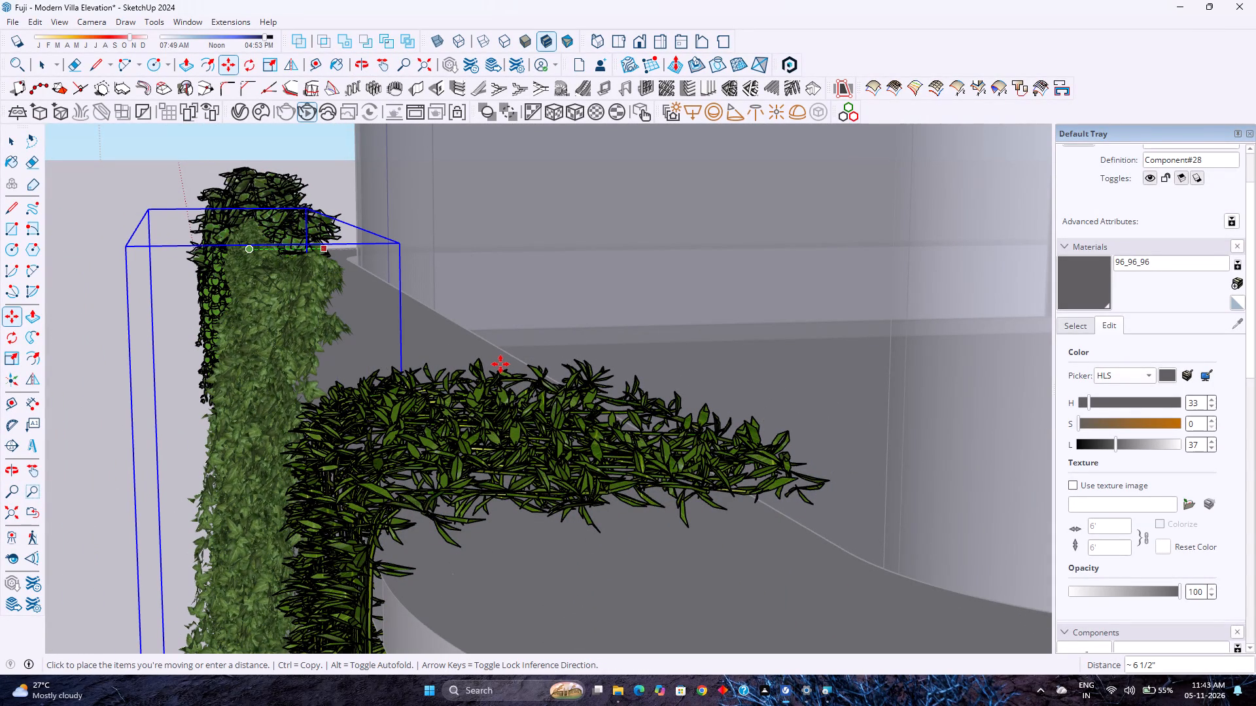
scroll(500, 364, "down", 6)
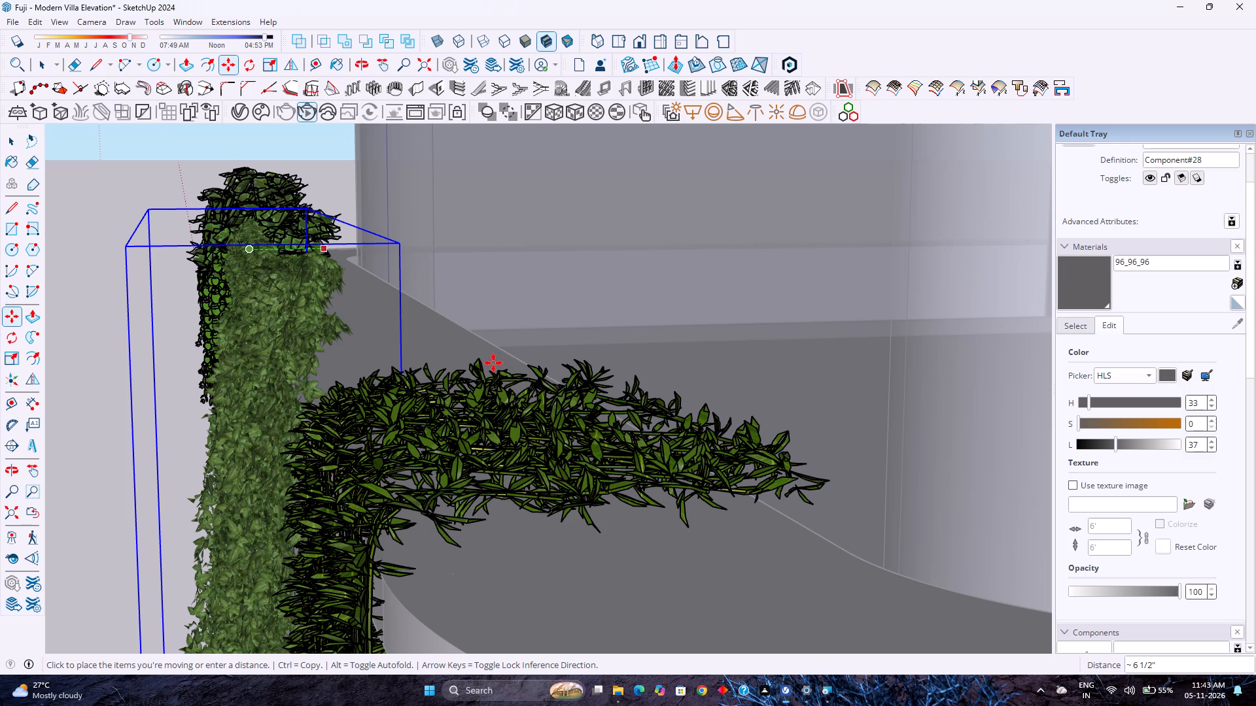
scroll(491, 363, "down", 16)
key("space")
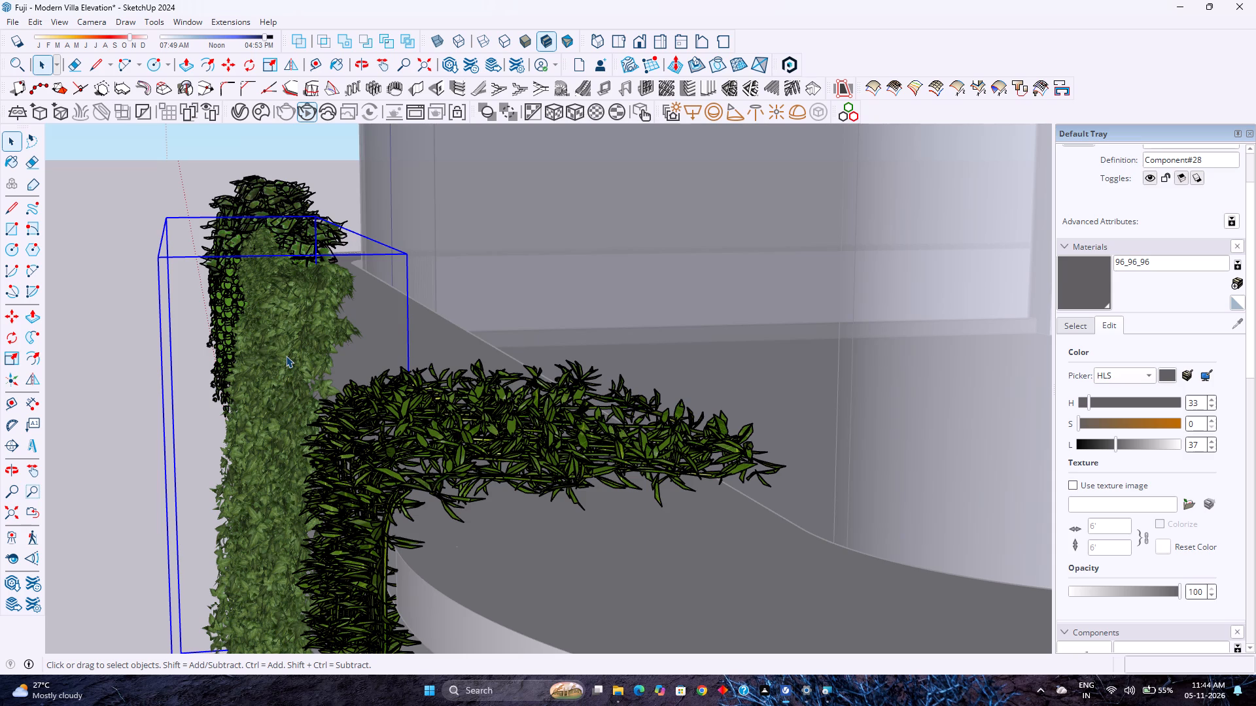
key("space")
scroll(315, 361, "down", 7)
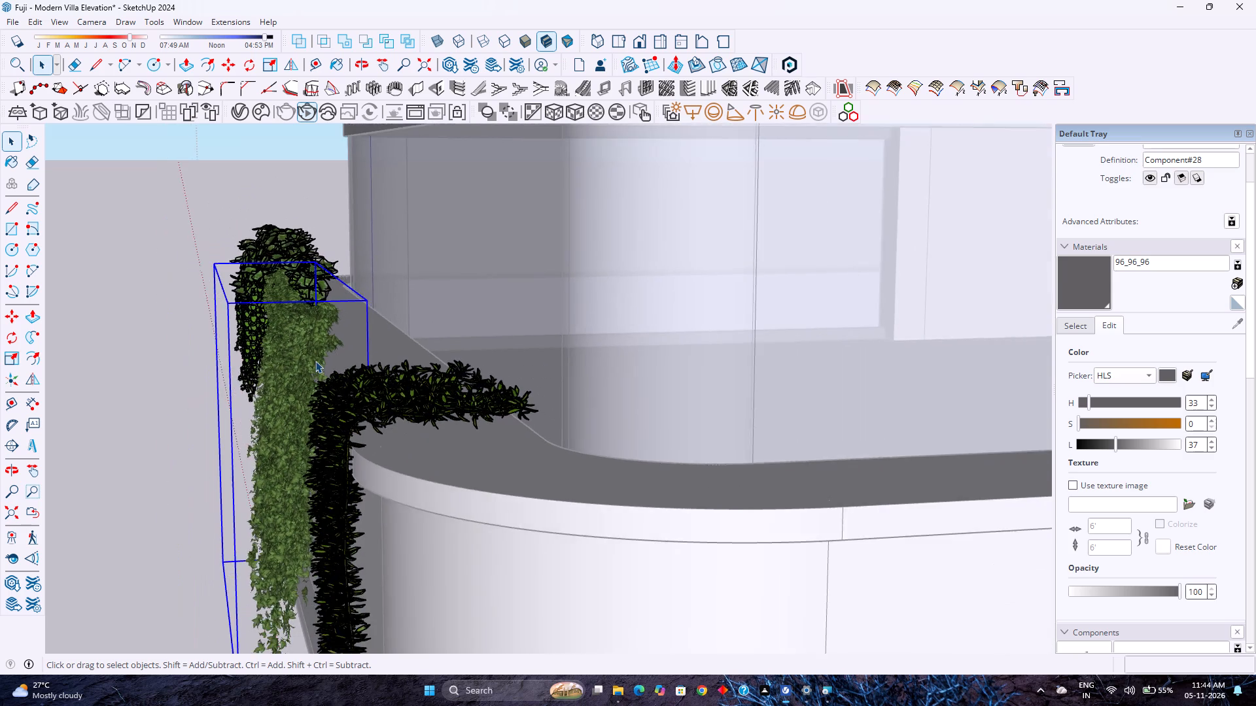
scroll(315, 361, "down", 4)
left_click(207, 384)
Examine the placement of the three hanging plants on the upper parapet, from close up and in the whole front elevation.
scroll(207, 384, "down", 2)
scroll(207, 384, "up", 1)
scroll(207, 384, "down", 2)
scroll(207, 384, "up", 1)
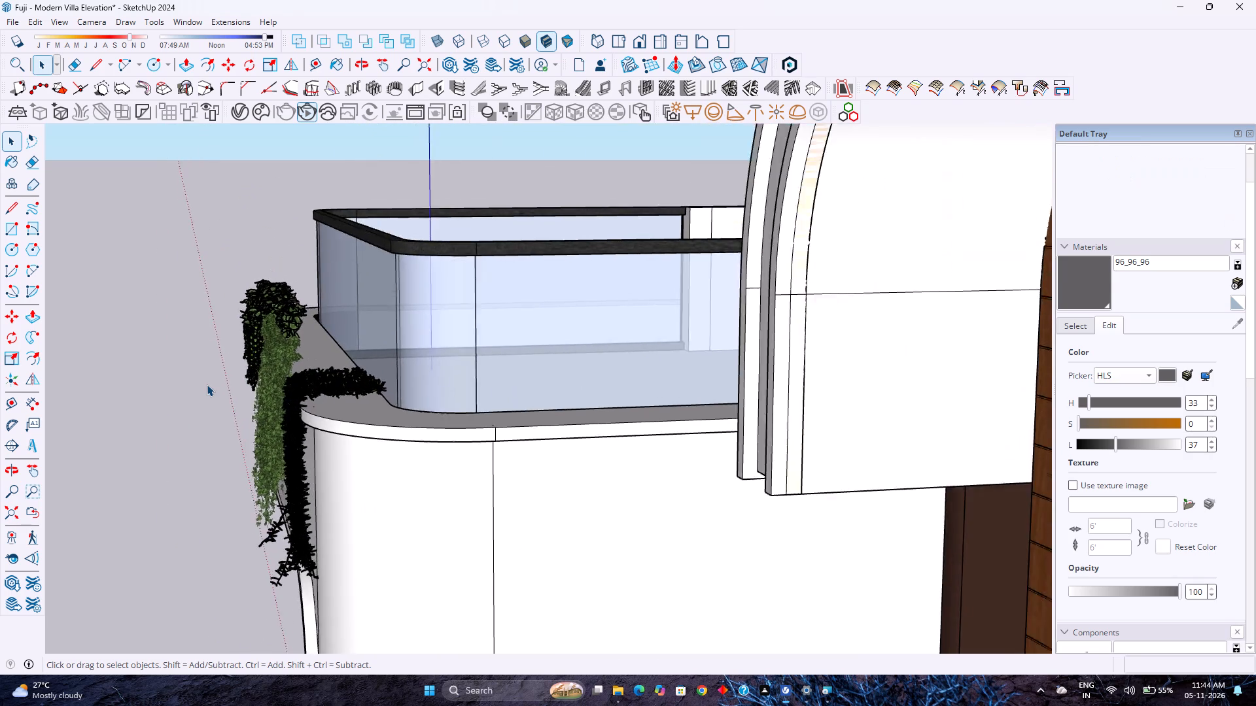
scroll(207, 384, "down", 3)
scroll(207, 384, "up", 2)
scroll(207, 384, "down", 4)
middle_click_drag(192, 386, 440, 373)
scroll(442, 371, "down", 4)
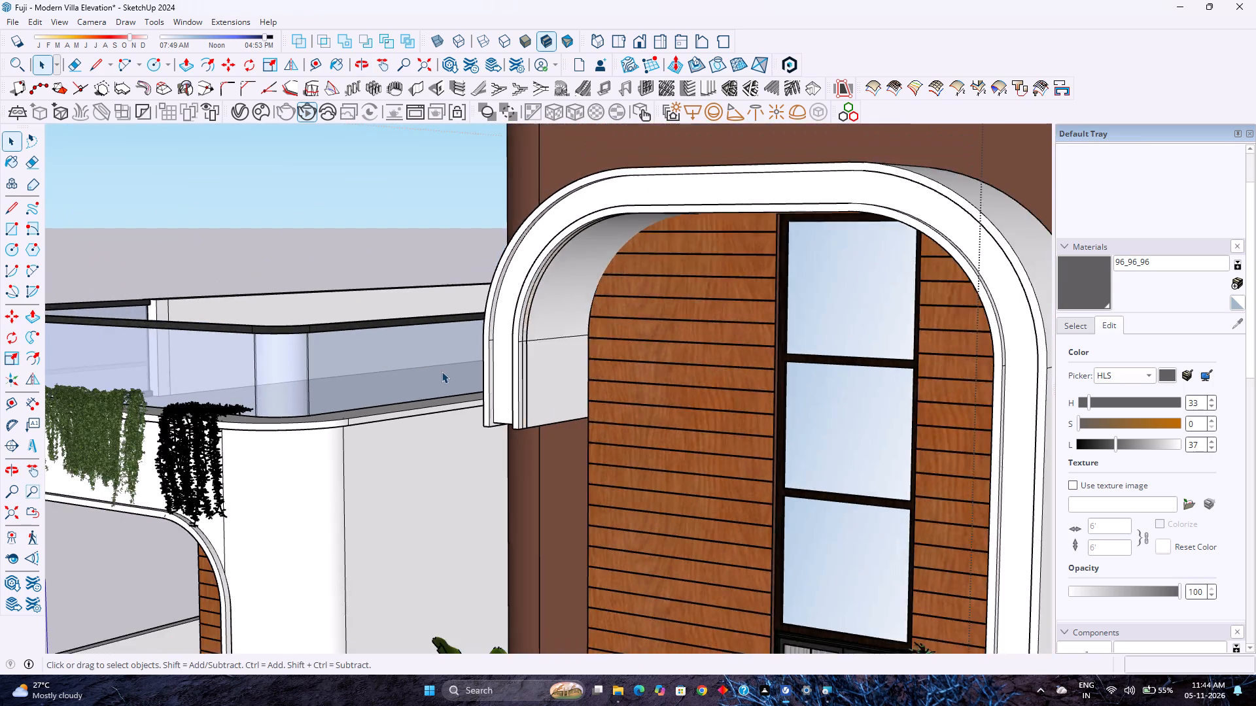
scroll(442, 371, "down", 1)
scroll(310, 404, "down", 10)
middle_click_drag(285, 426, 296, 424)
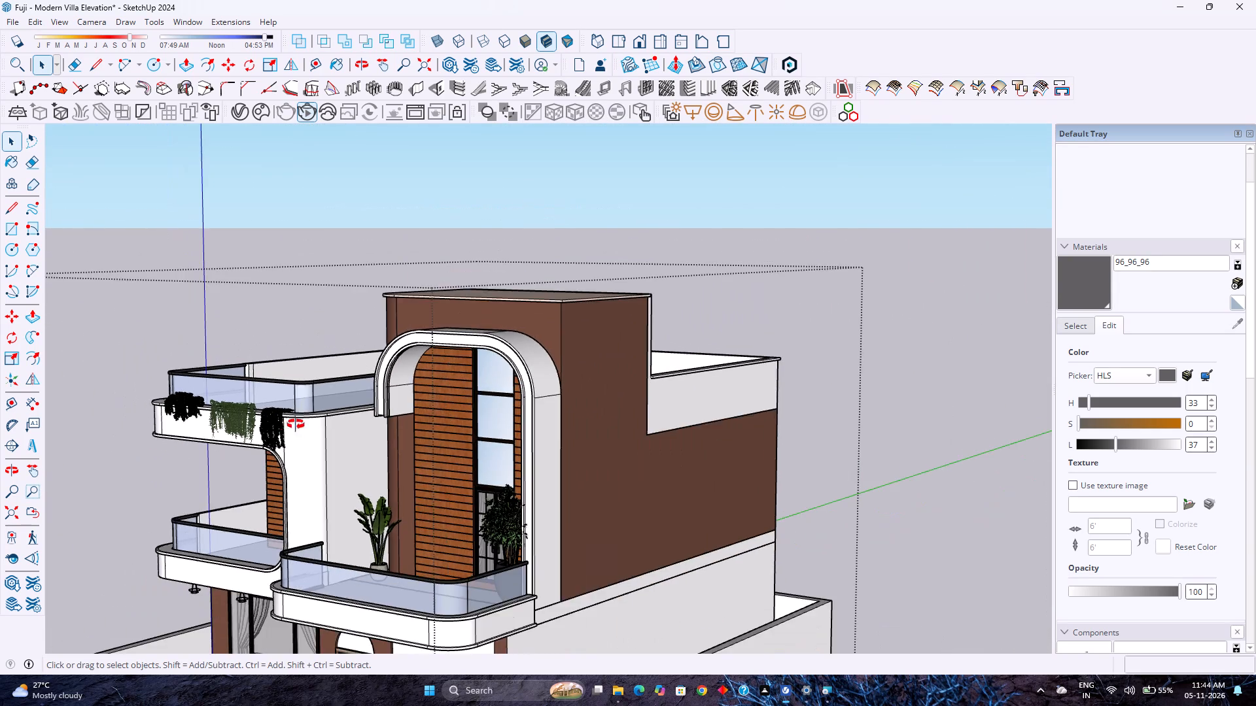
middle_click_drag(296, 424, 479, 385)
scroll(489, 383, "down", 7)
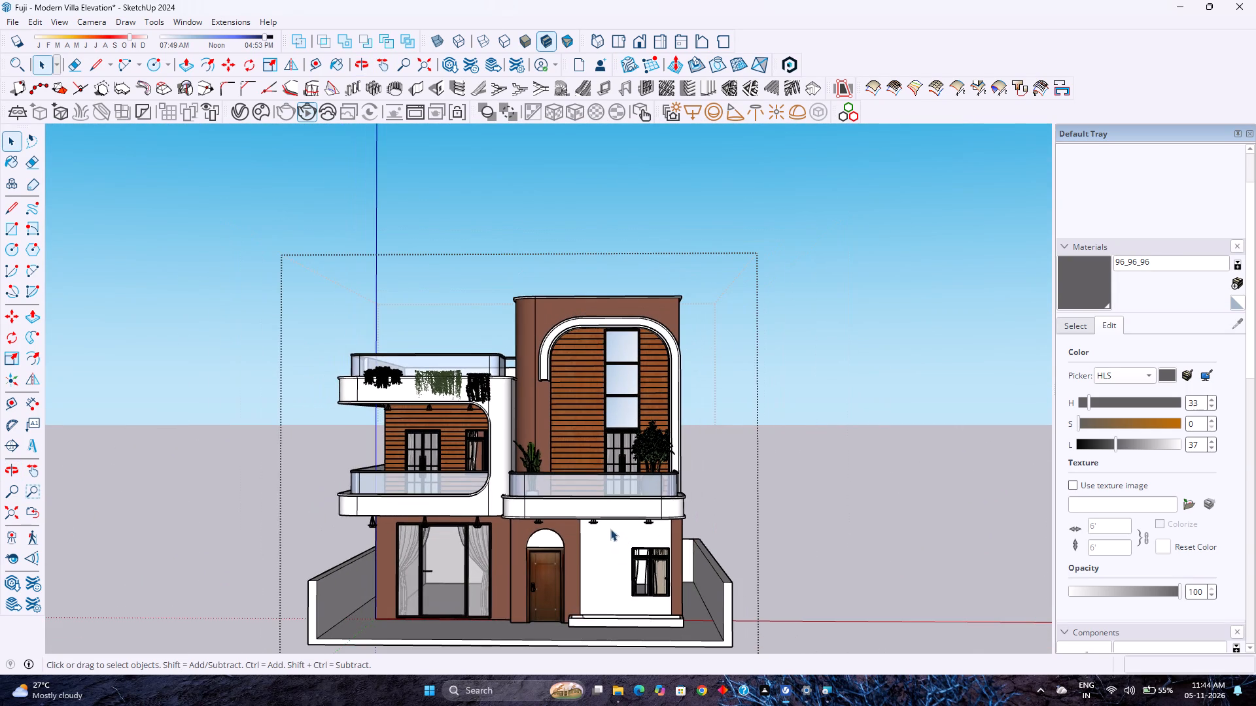
scroll(609, 528, "up", 3)
scroll(616, 548, "down", 4)
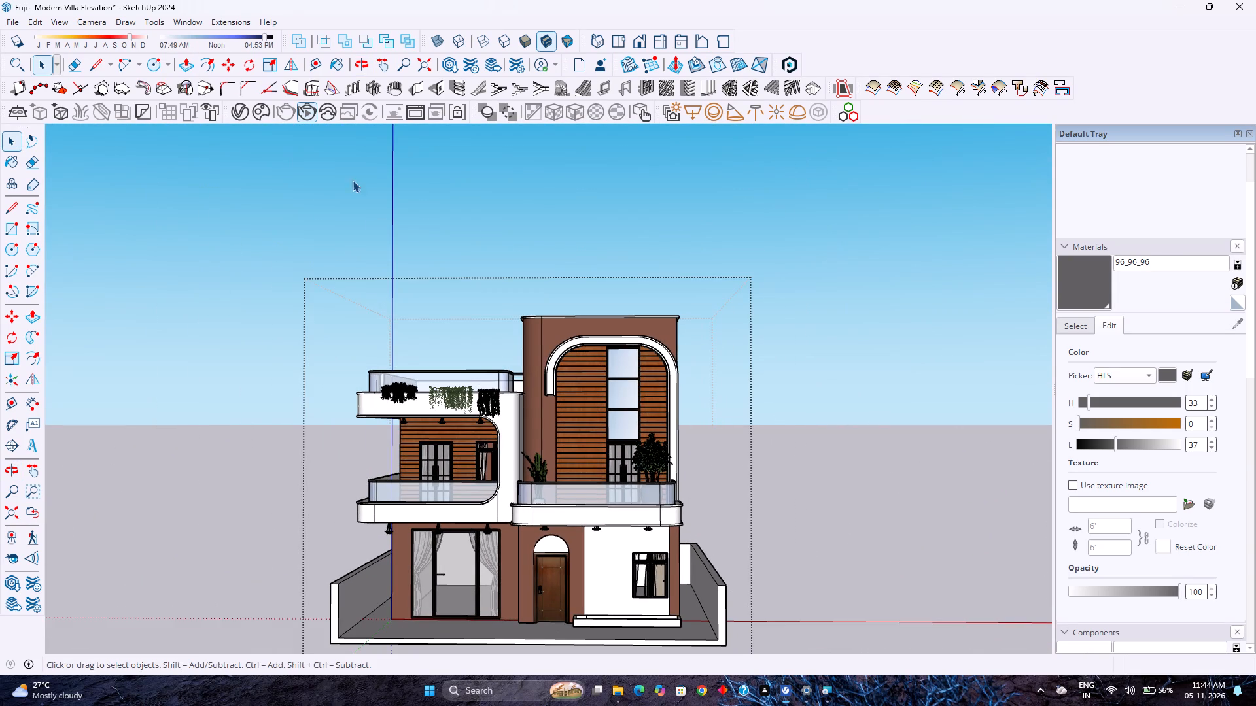
Open the ground-floor group for editing and select the white front wall face beside the entrance door.
key("Escape")
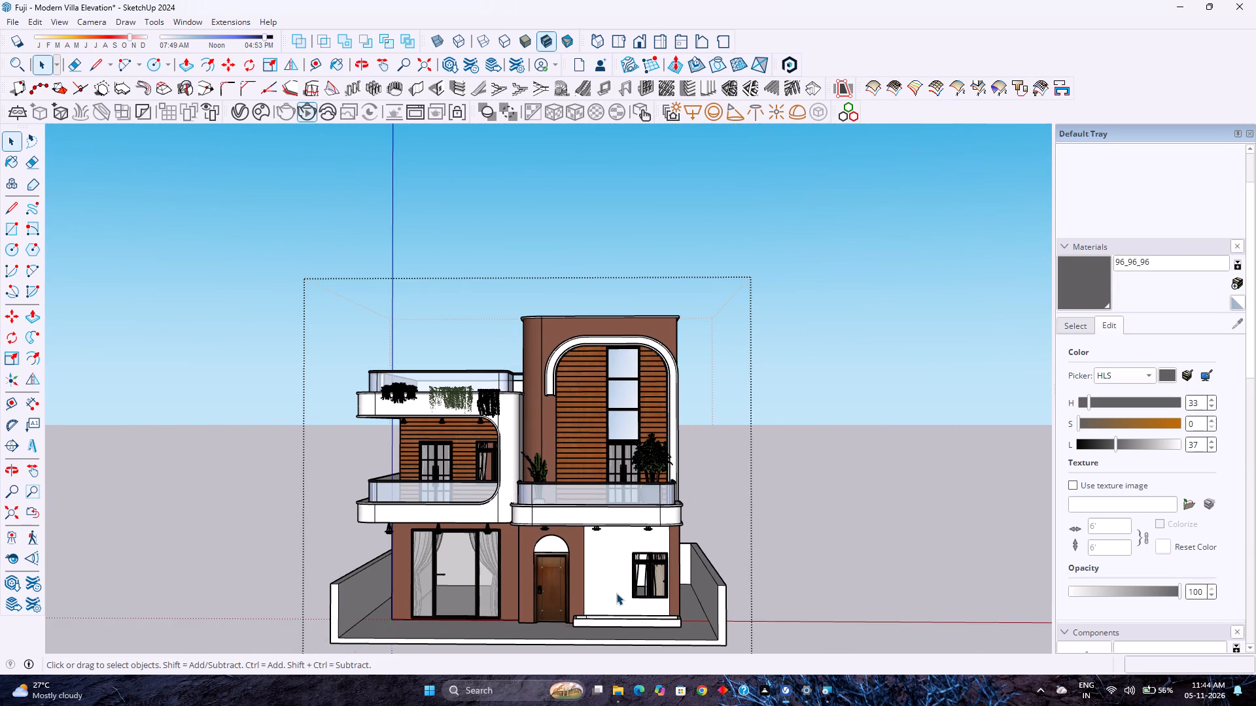
double_click(616, 593)
double_click(610, 611)
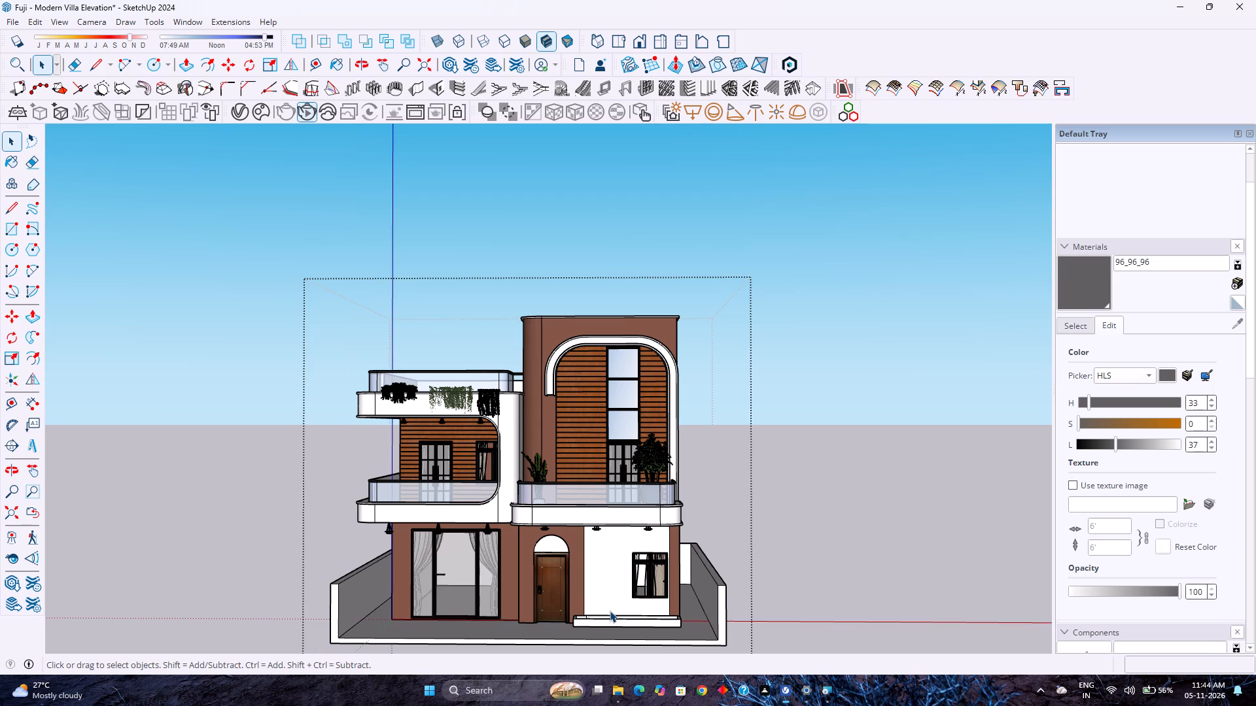
left_click(608, 611)
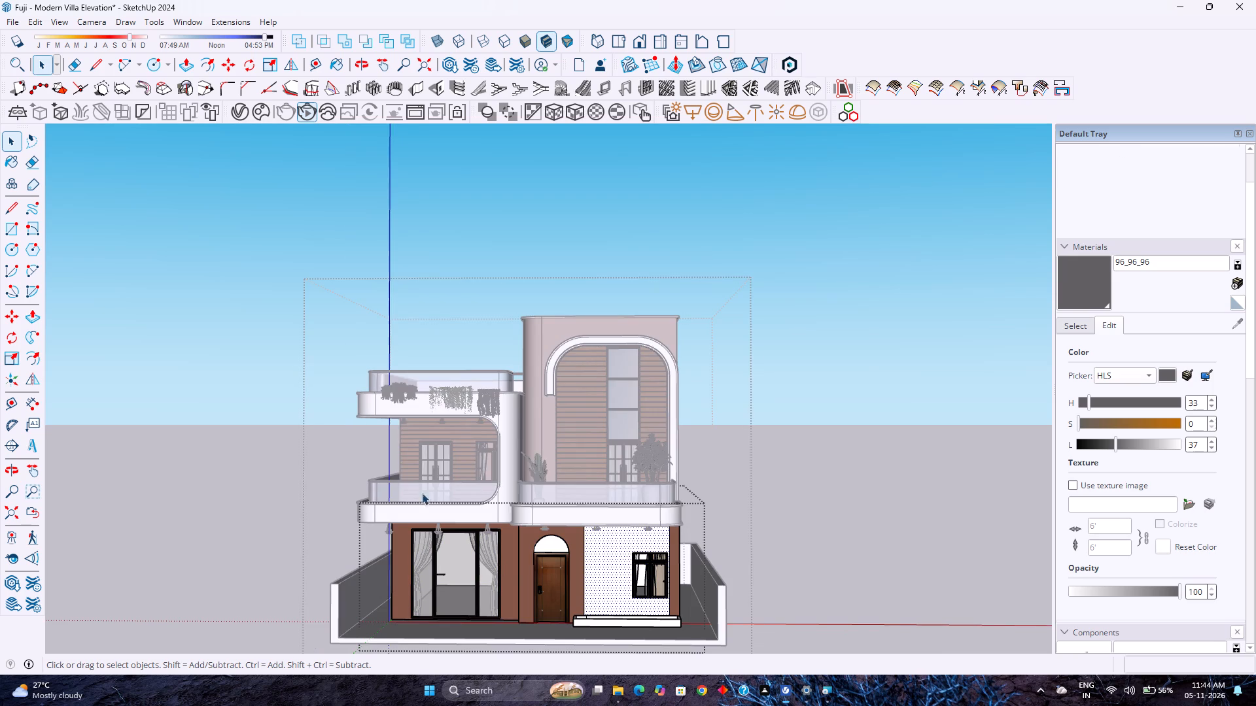
Open 3D Warehouse and look through the "garden plant" model results for greenery suited to the villa's front.
left_click(174, 22)
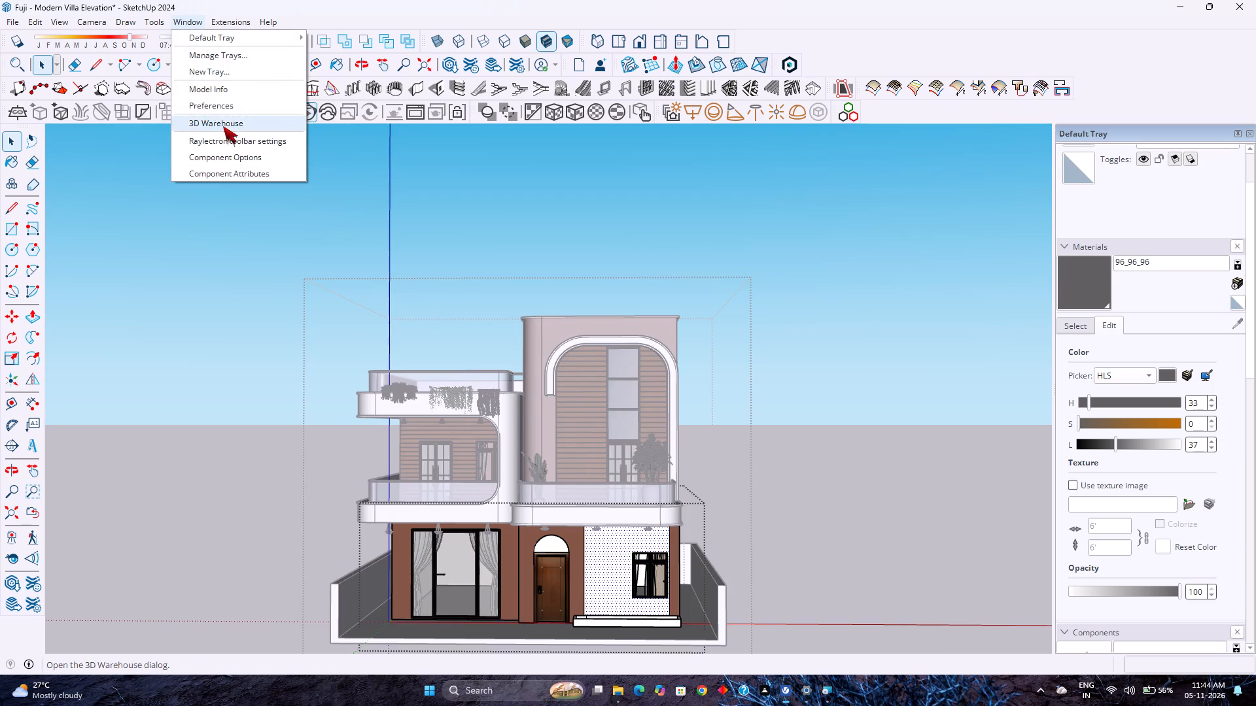
left_click(223, 126)
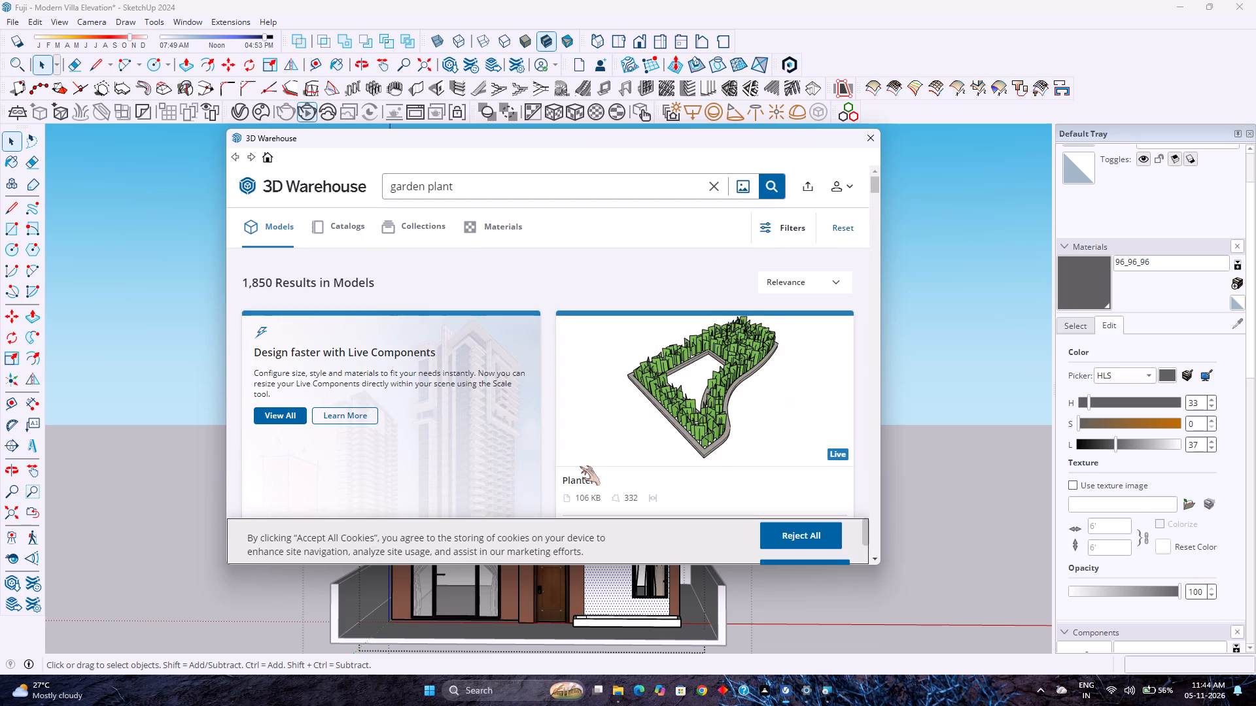
scroll(579, 415, "down", 6)
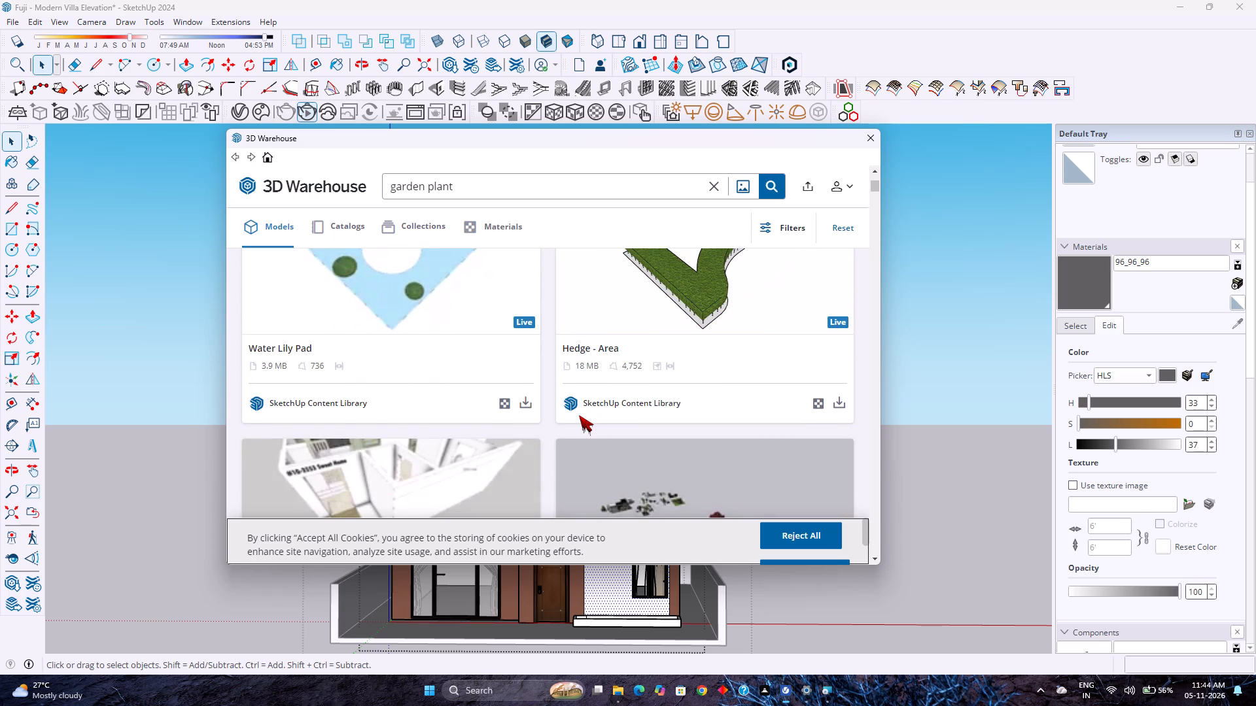
scroll(579, 415, "down", 5)
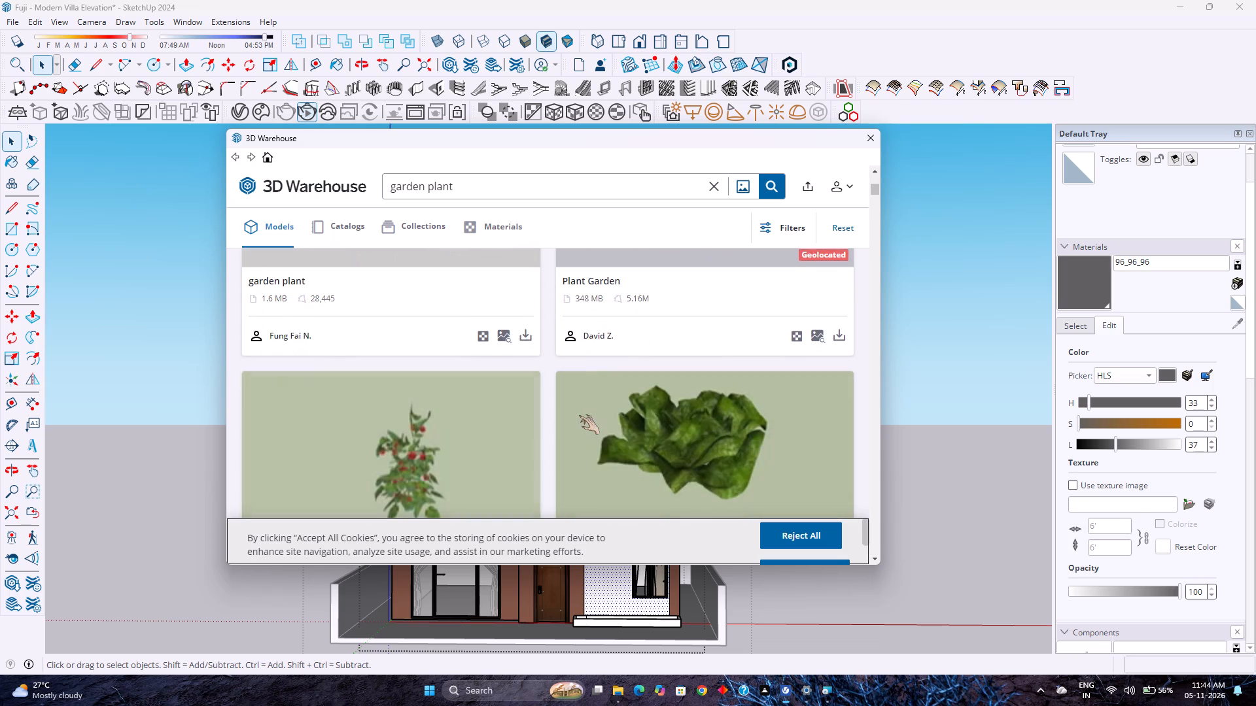
scroll(570, 414, "down", 1)
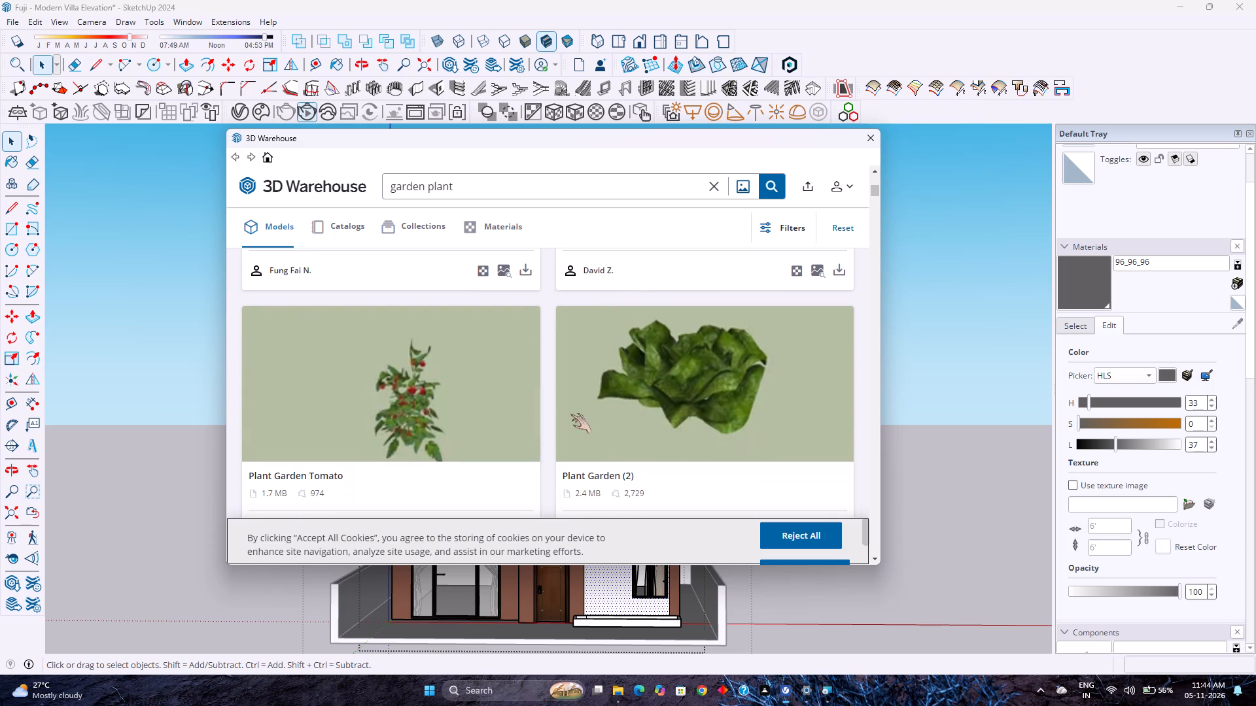
scroll(570, 414, "down", 3)
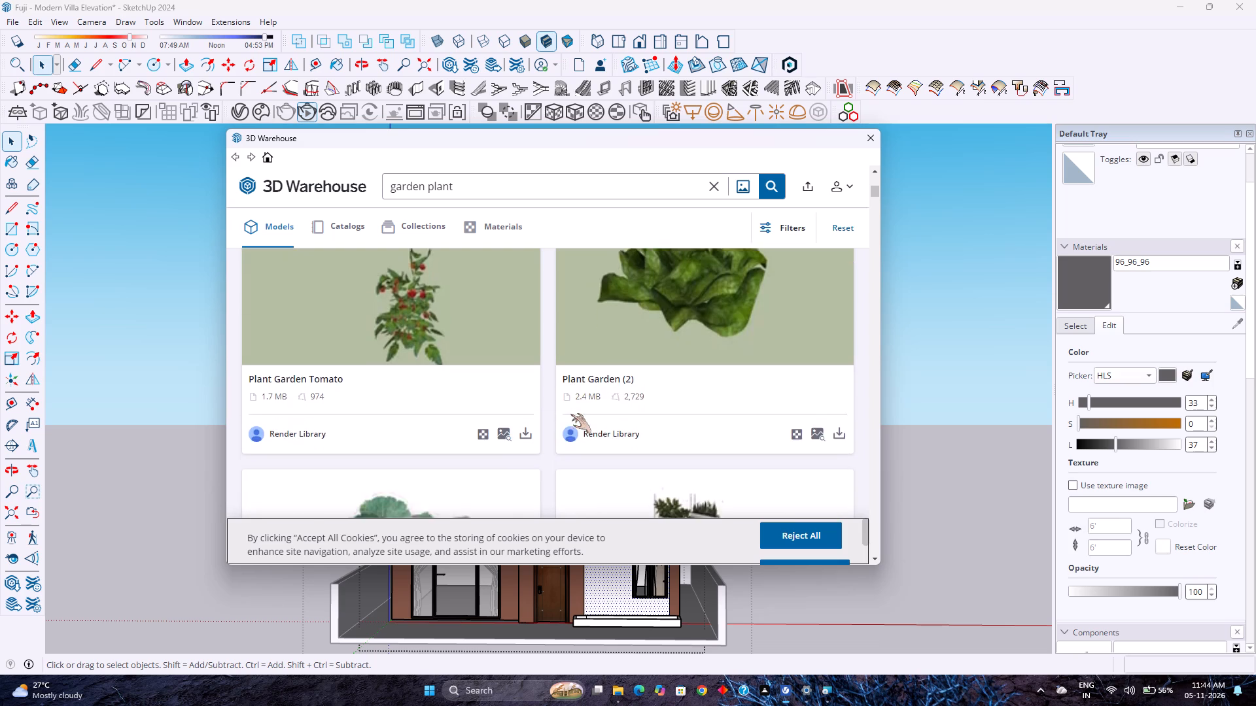
scroll(570, 414, "down", 2)
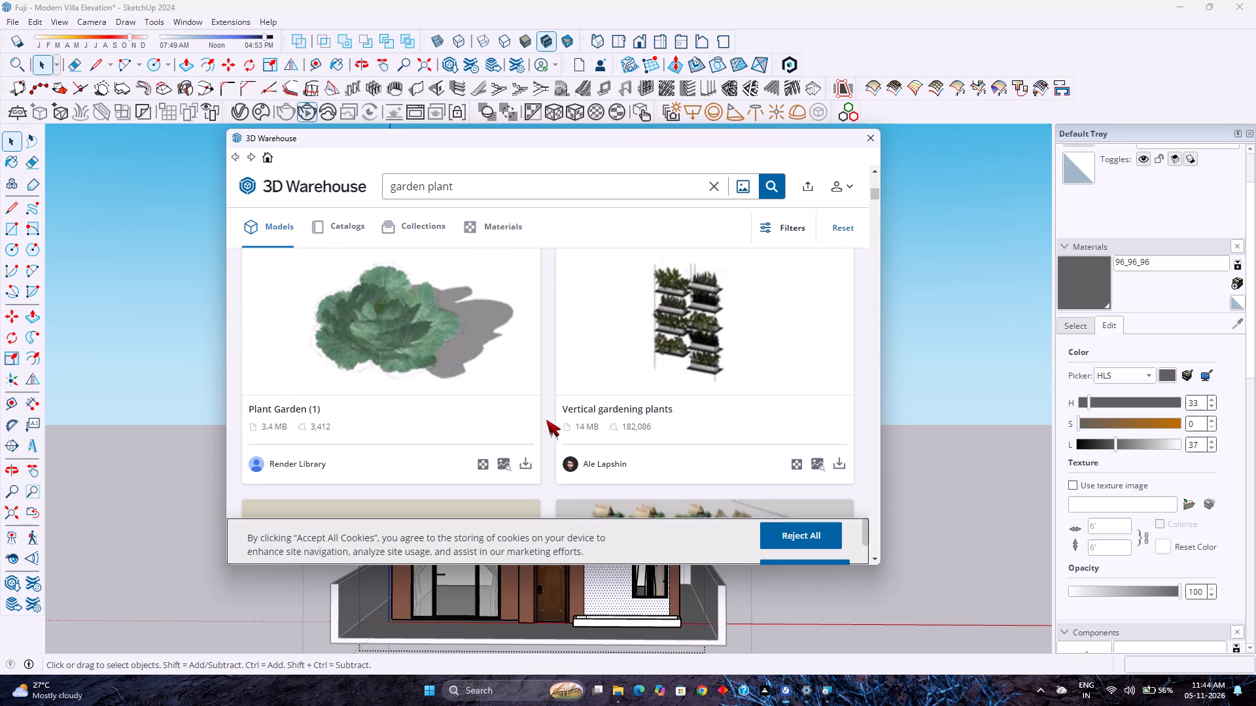
scroll(546, 420, "down", 8)
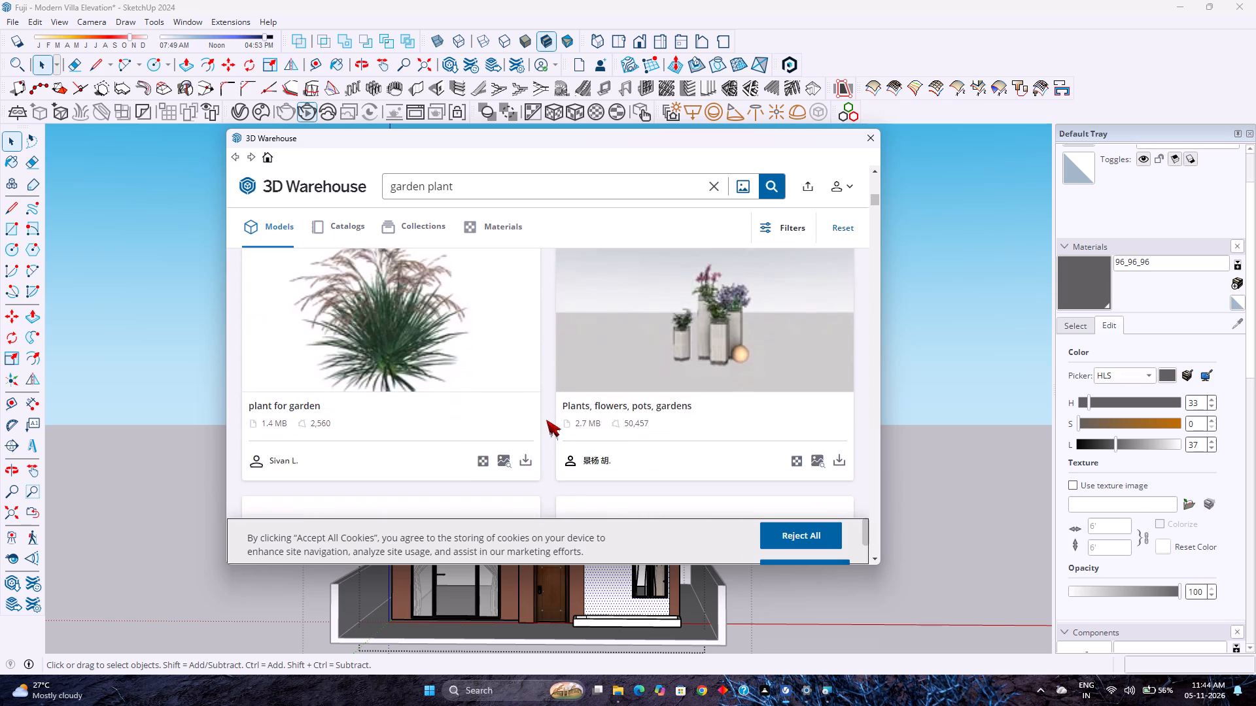
scroll(546, 420, "down", 4)
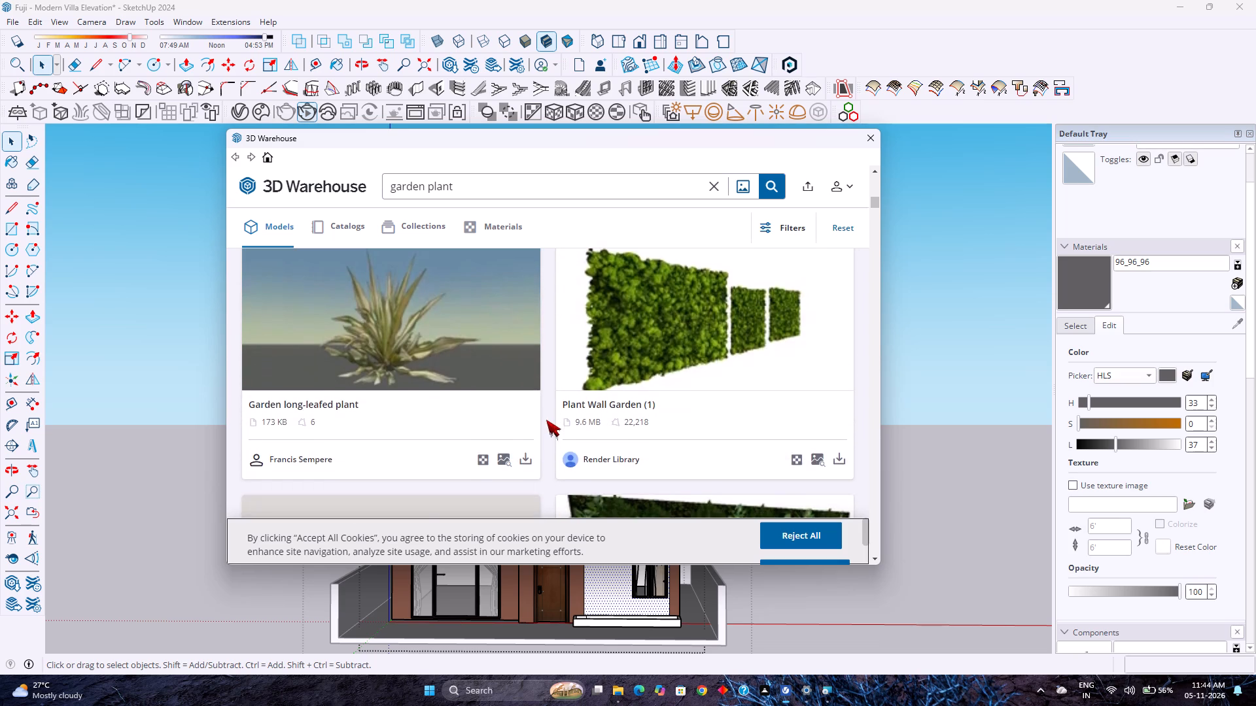
scroll(546, 420, "down", 9)
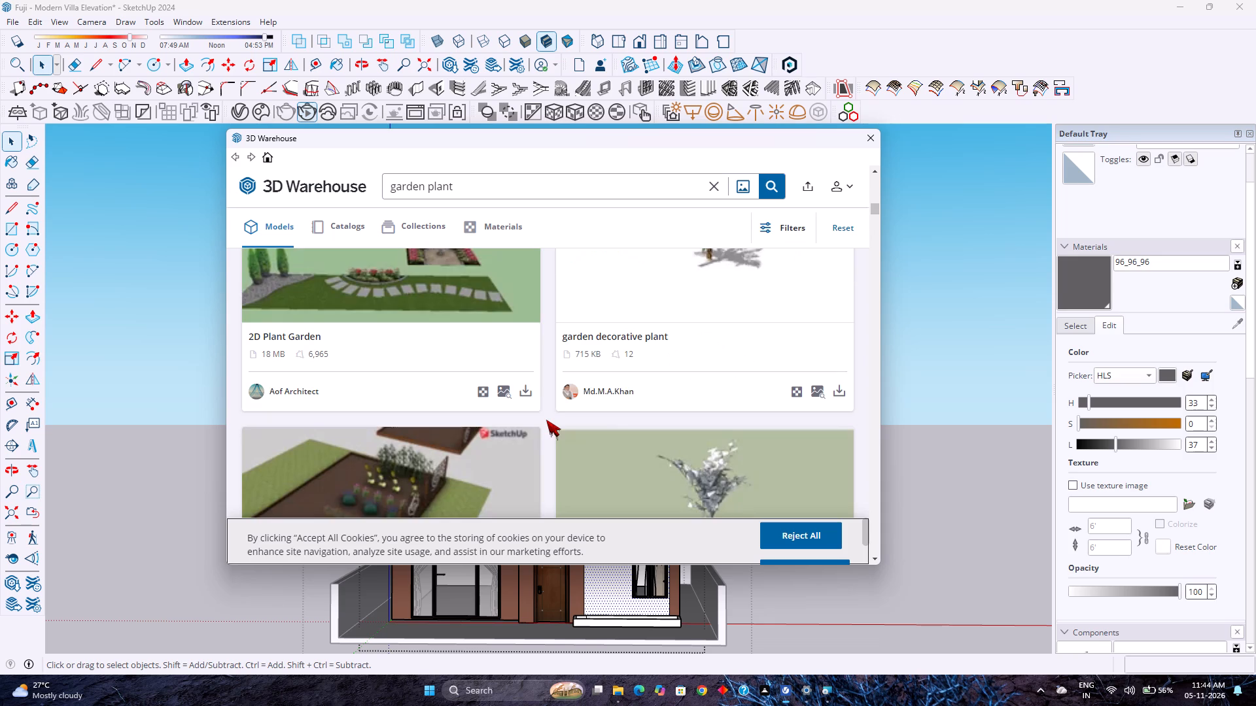
scroll(546, 420, "down", 8)
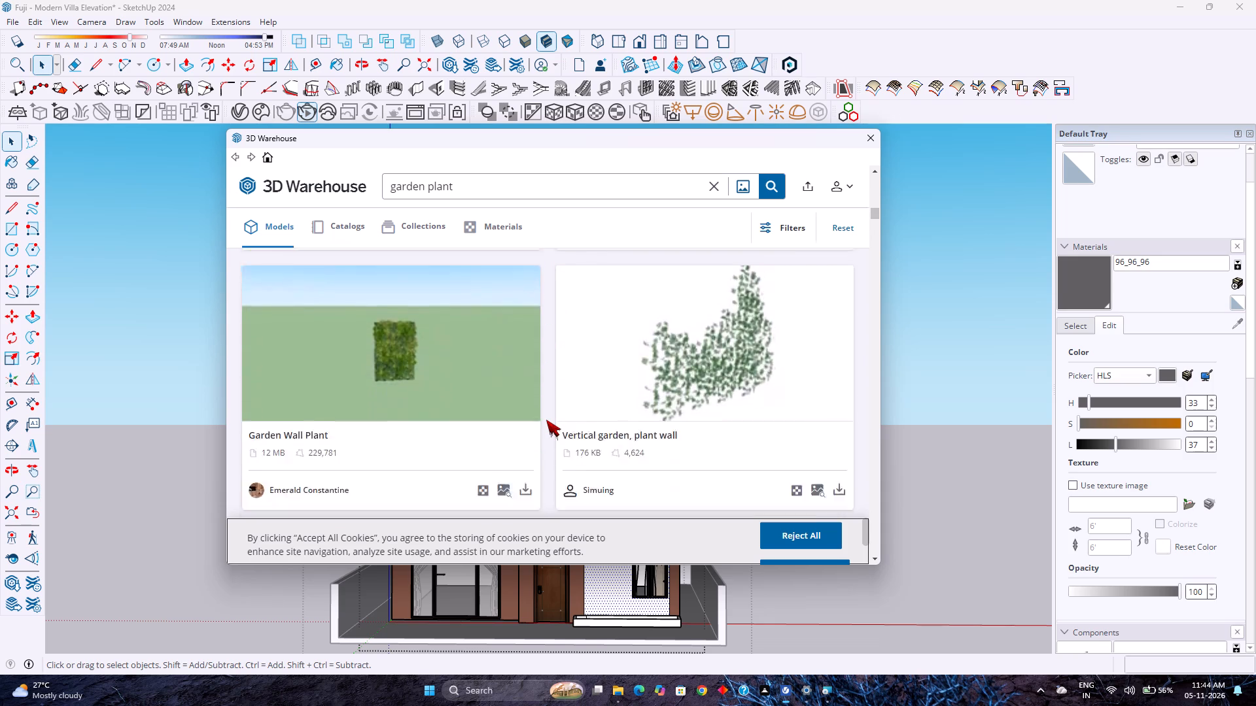
scroll(546, 420, "down", 11)
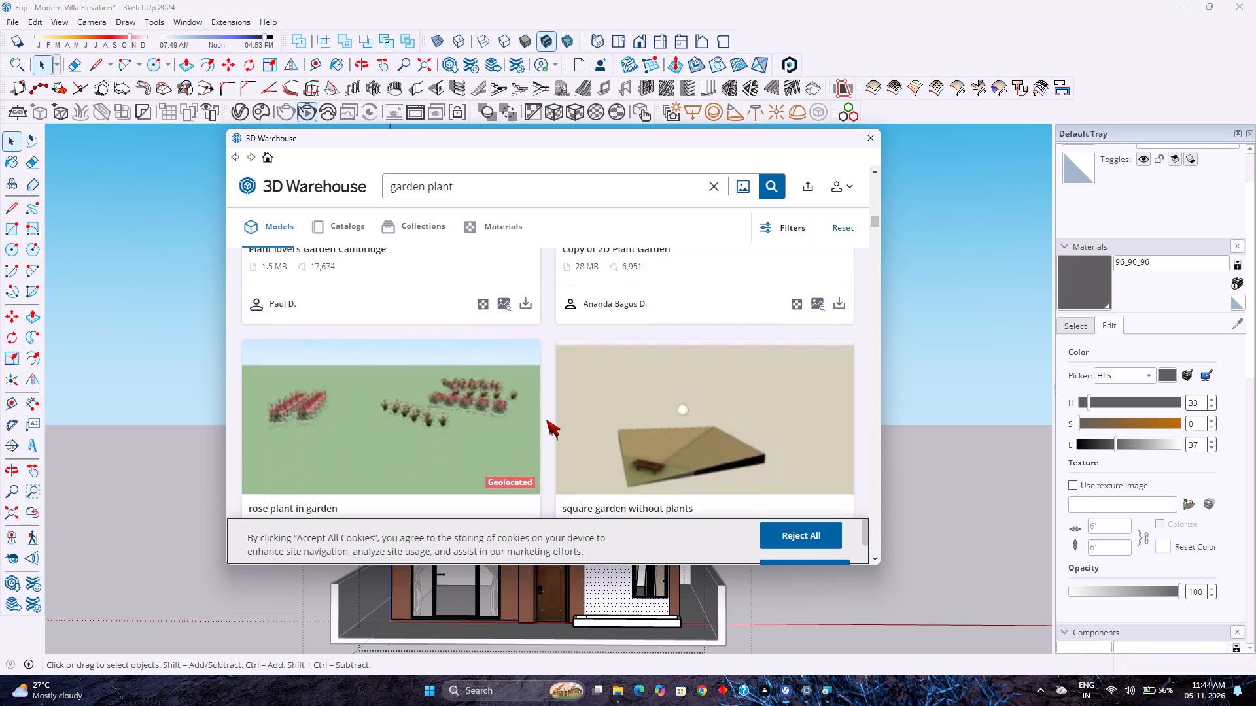
scroll(546, 420, "down", 10)
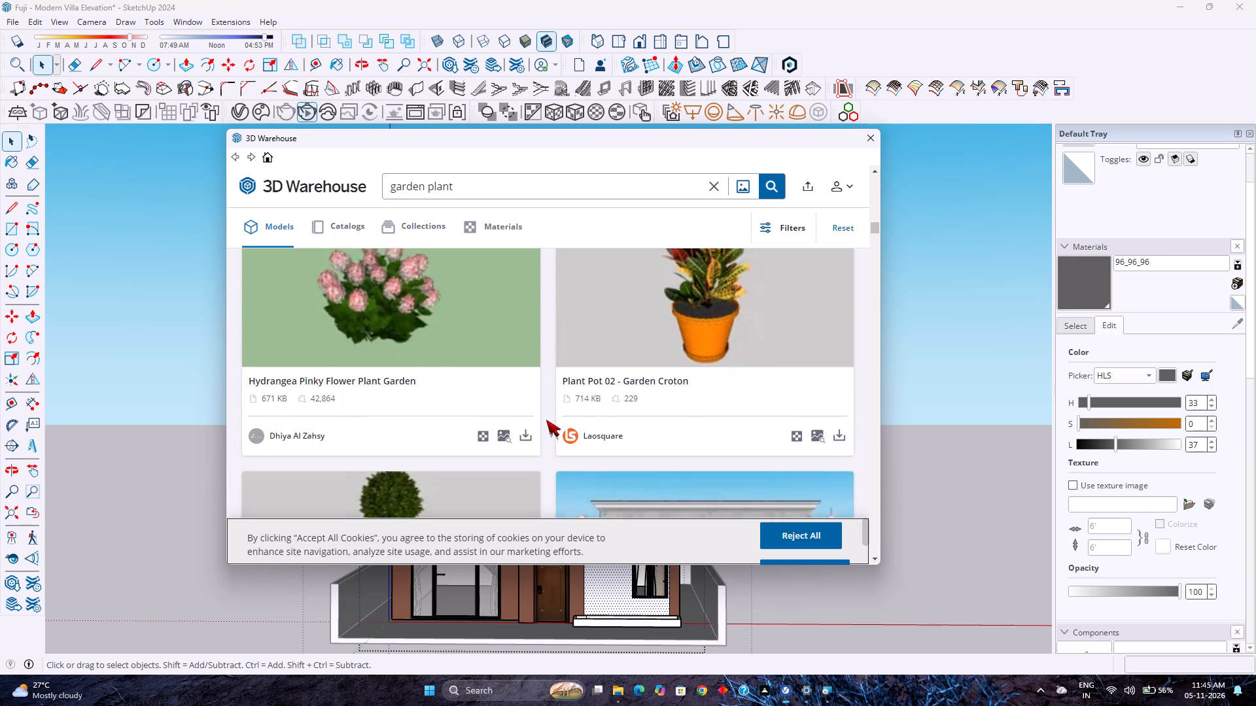
scroll(546, 420, "down", 8)
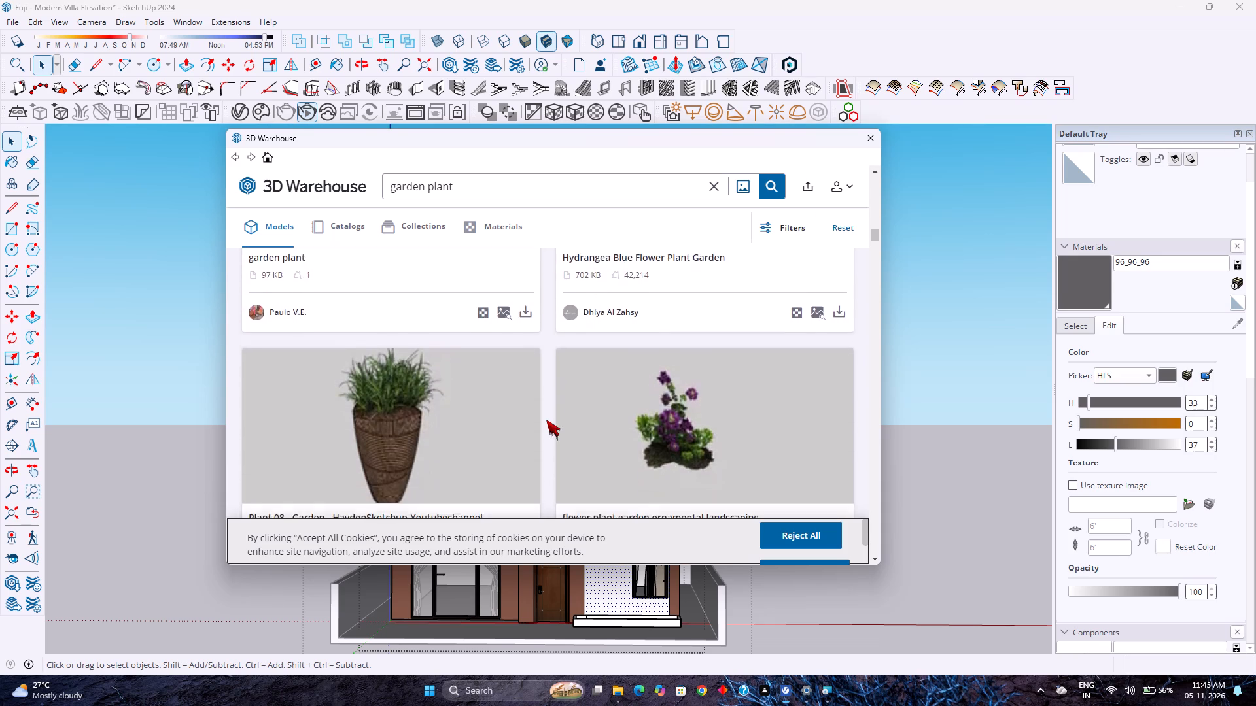
scroll(546, 420, "down", 4)
scroll(546, 420, "up", 4)
scroll(546, 420, "down", 4)
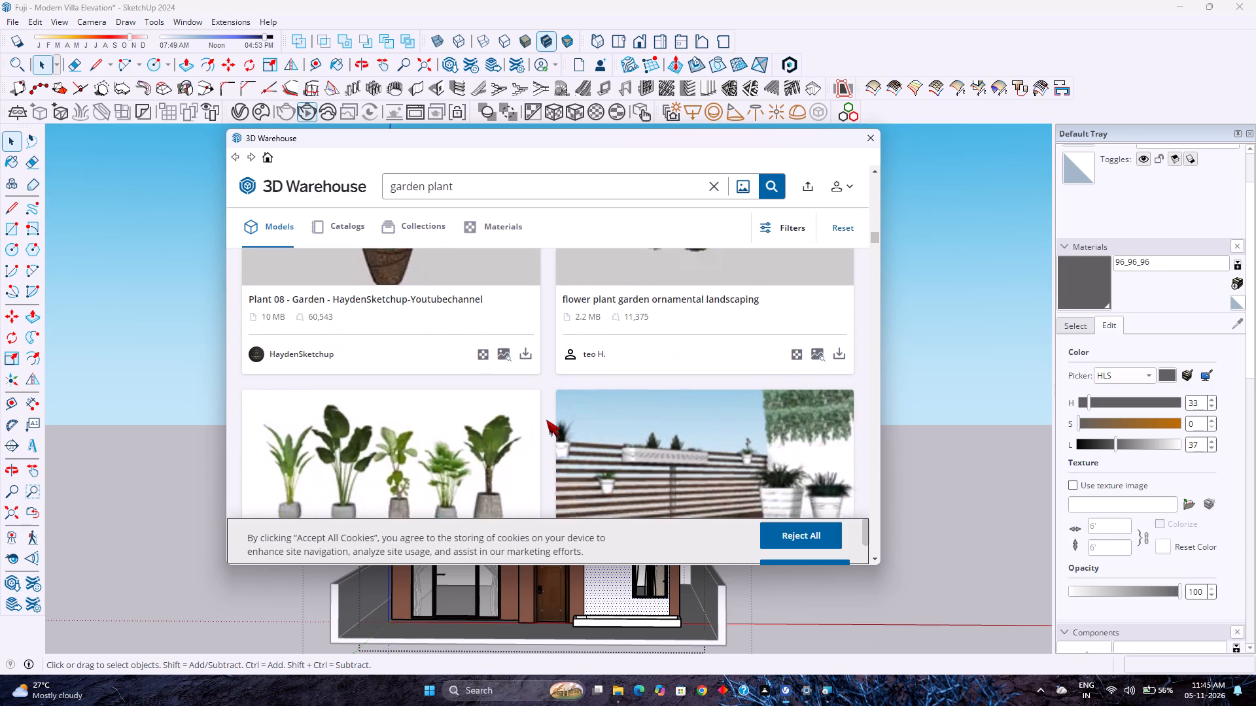
scroll(546, 420, "down", 7)
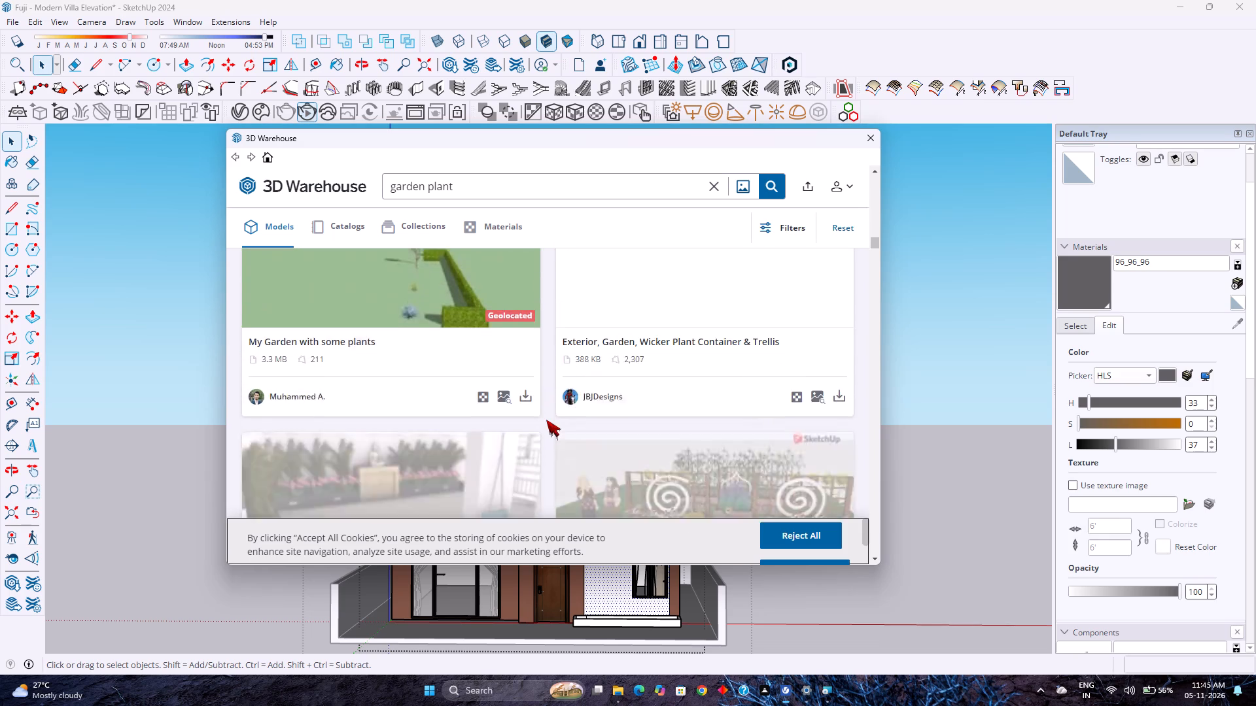
scroll(546, 420, "down", 11)
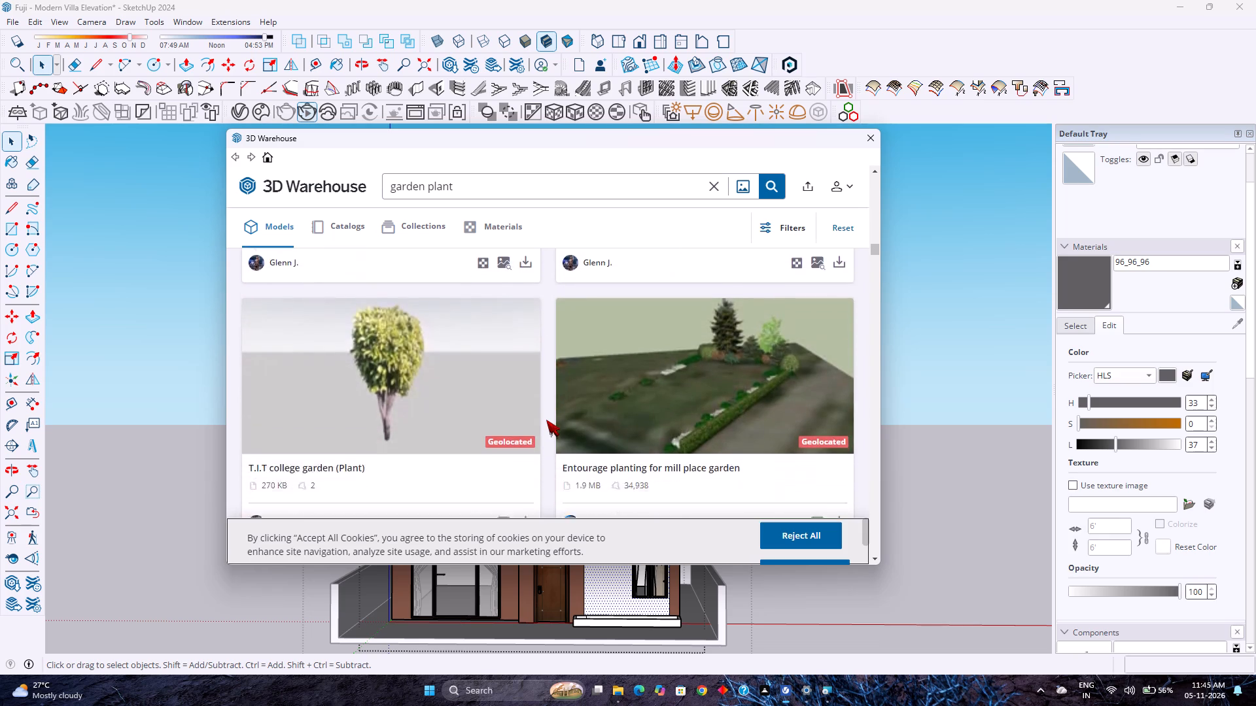
scroll(546, 420, "down", 8)
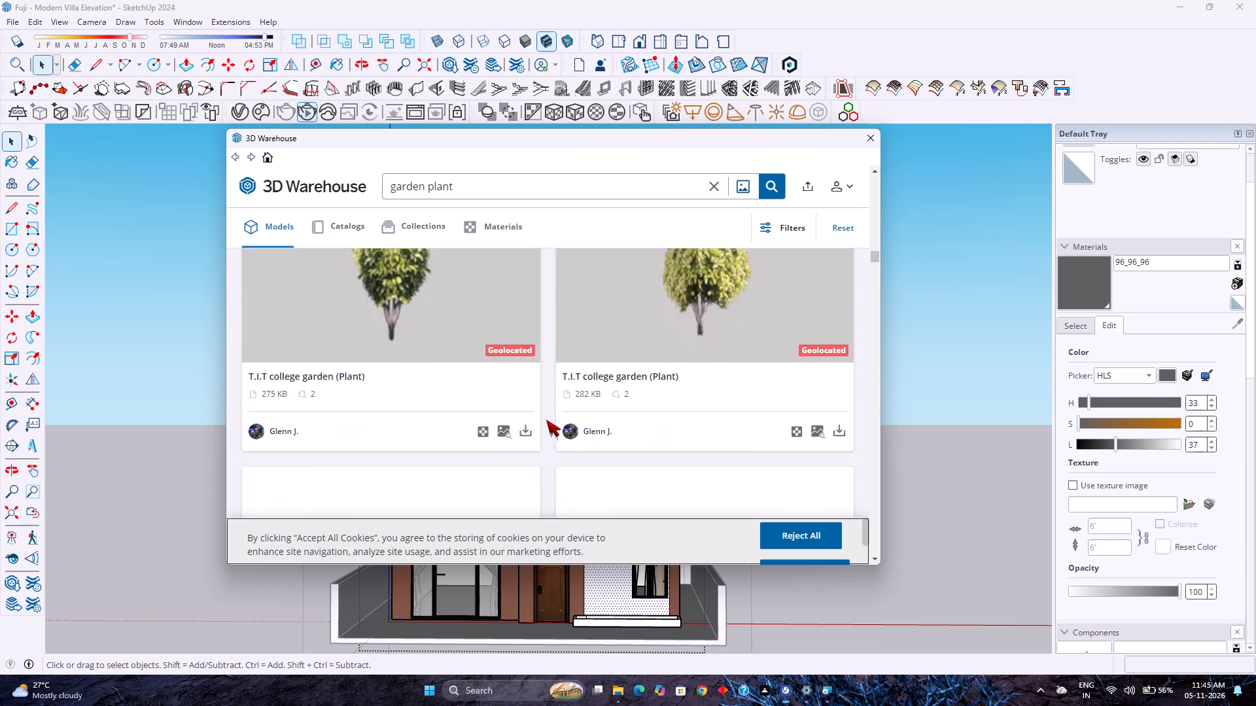
scroll(546, 420, "down", 11)
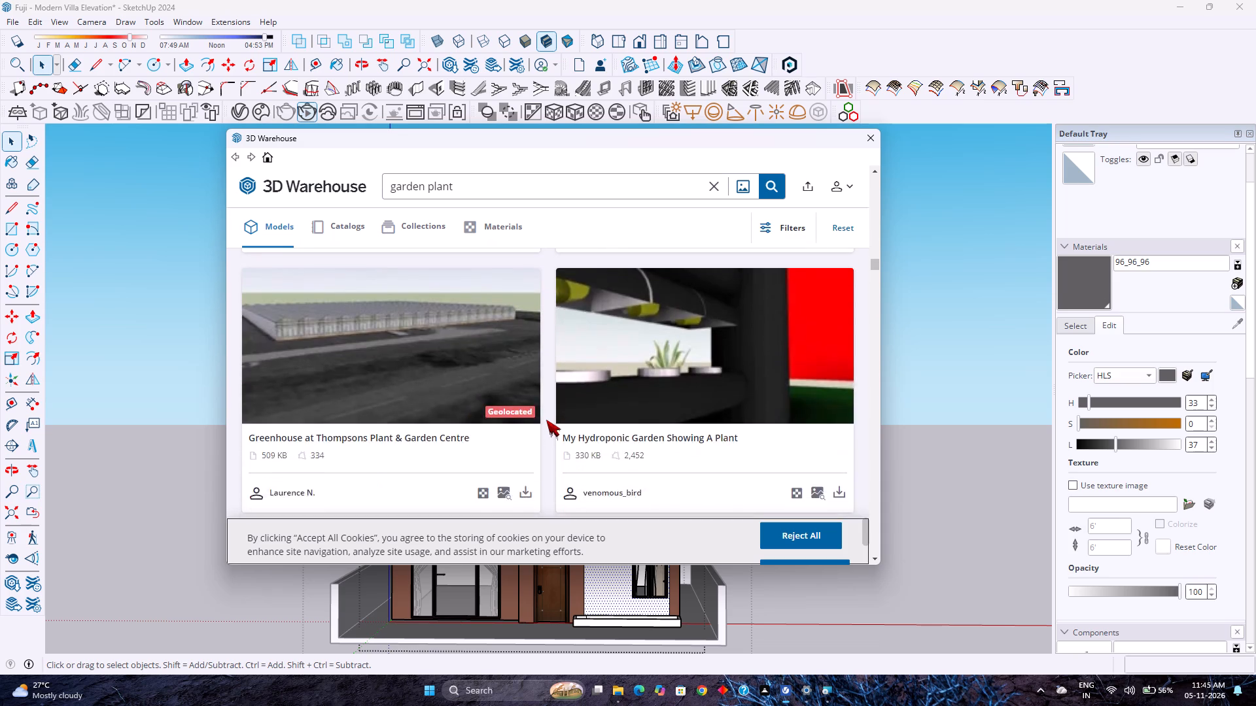
scroll(546, 420, "down", 7)
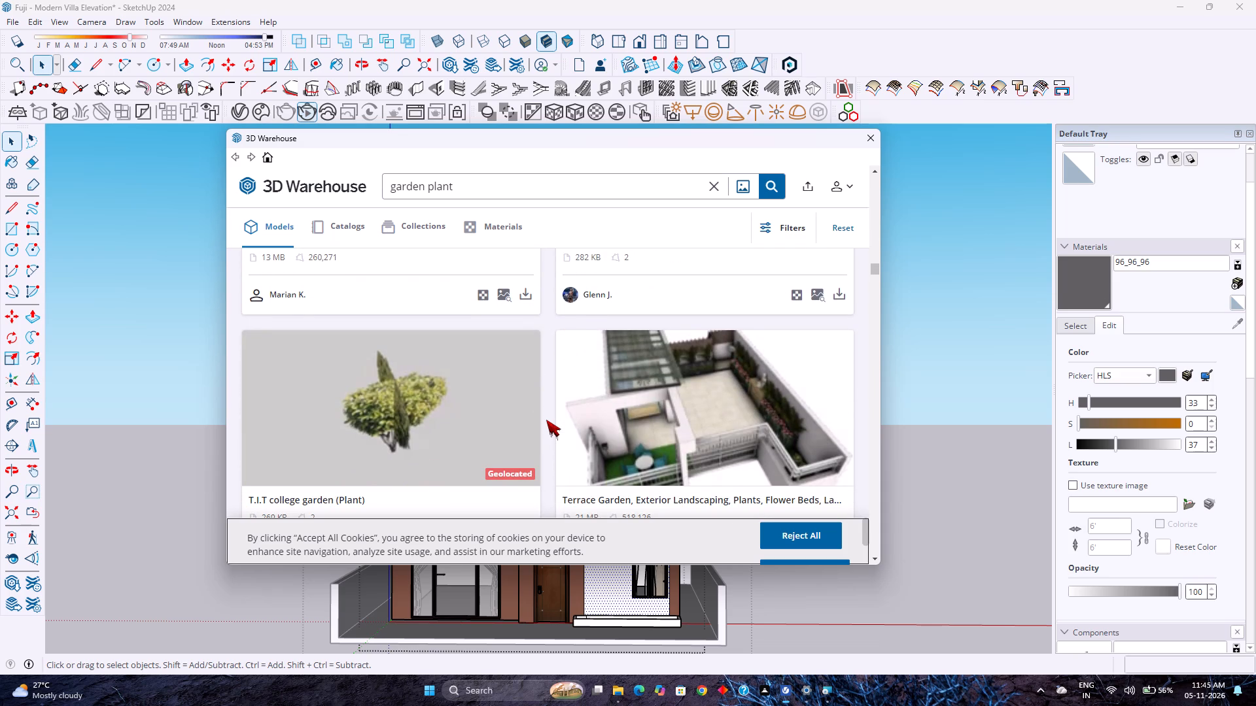
scroll(546, 420, "down", 5)
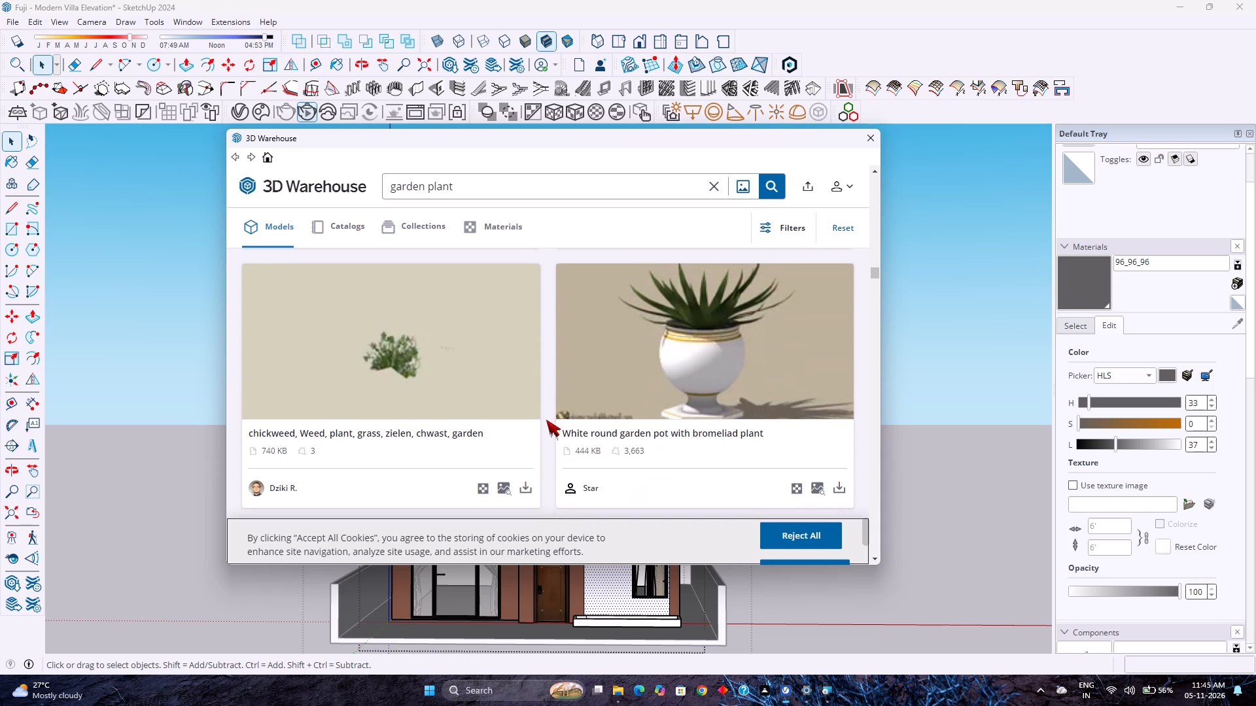
scroll(546, 420, "down", 9)
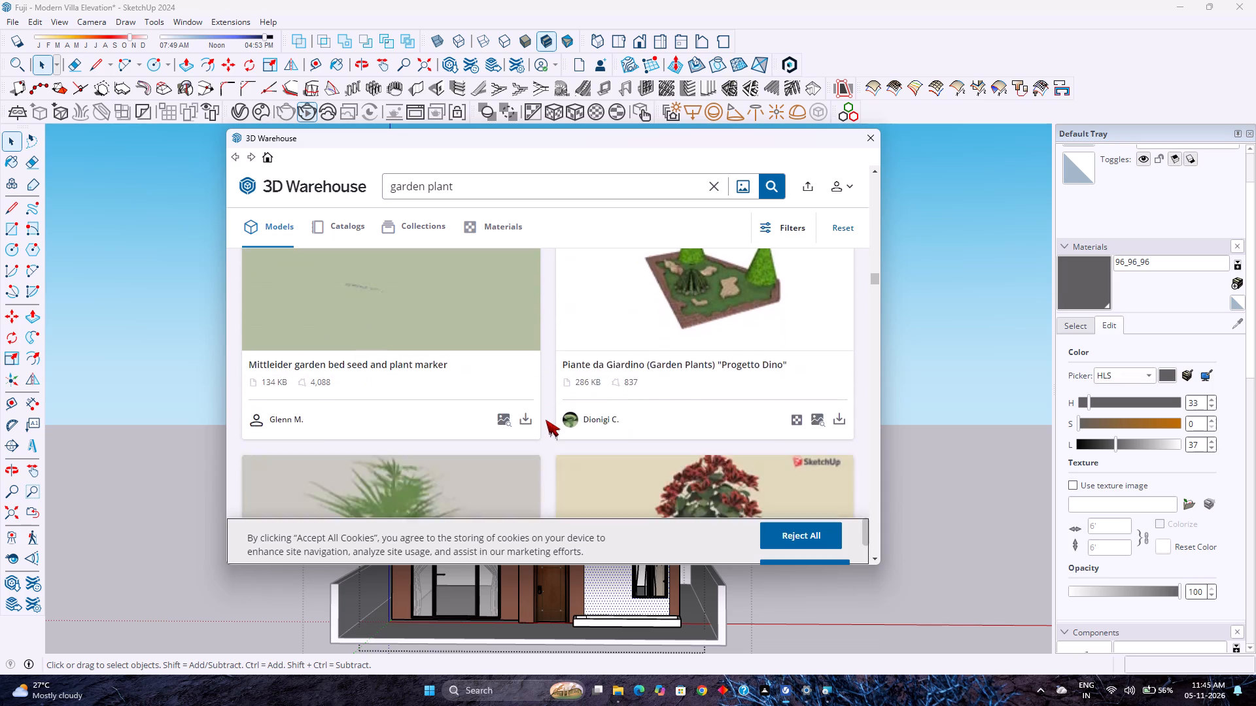
scroll(546, 420, "down", 10)
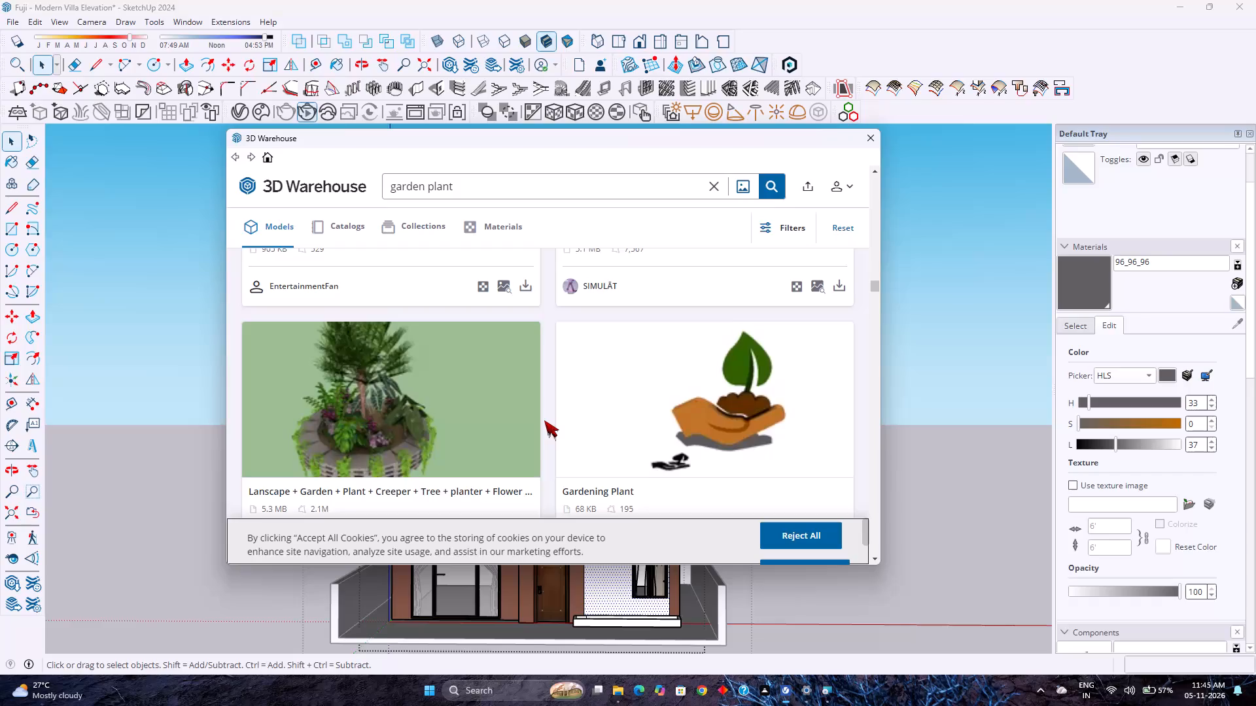
scroll(544, 420, "down", 10)
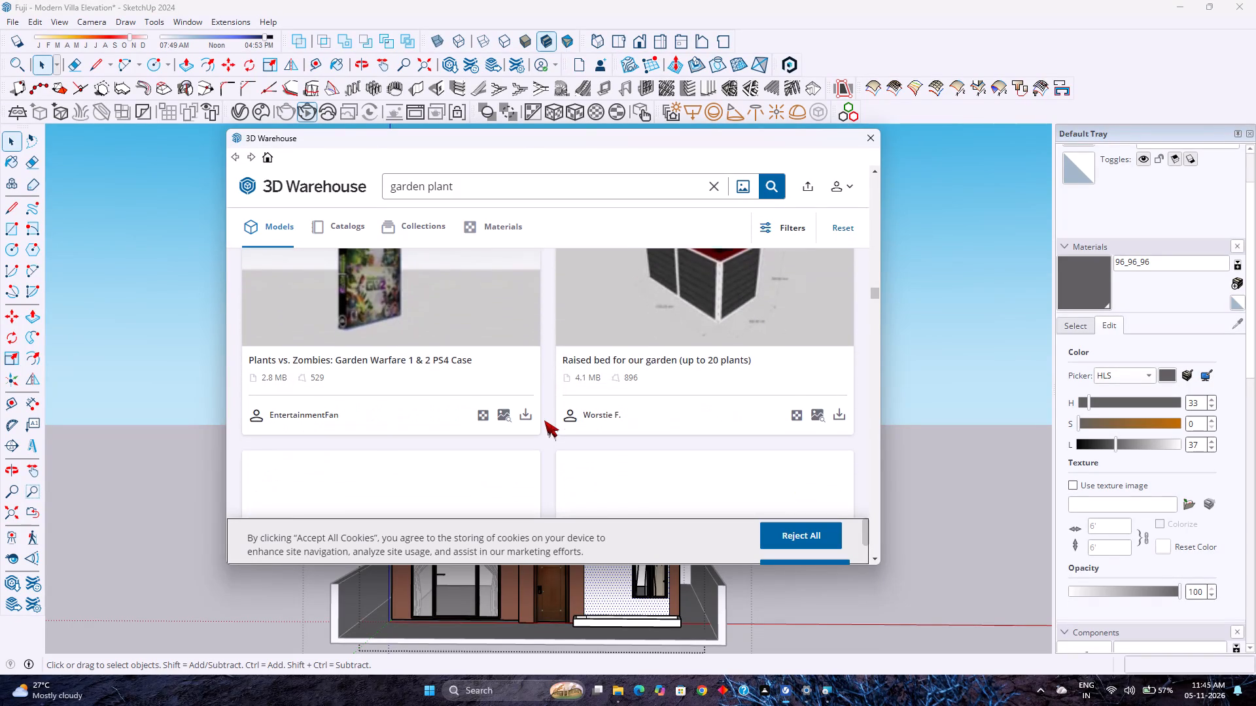
scroll(544, 420, "down", 6)
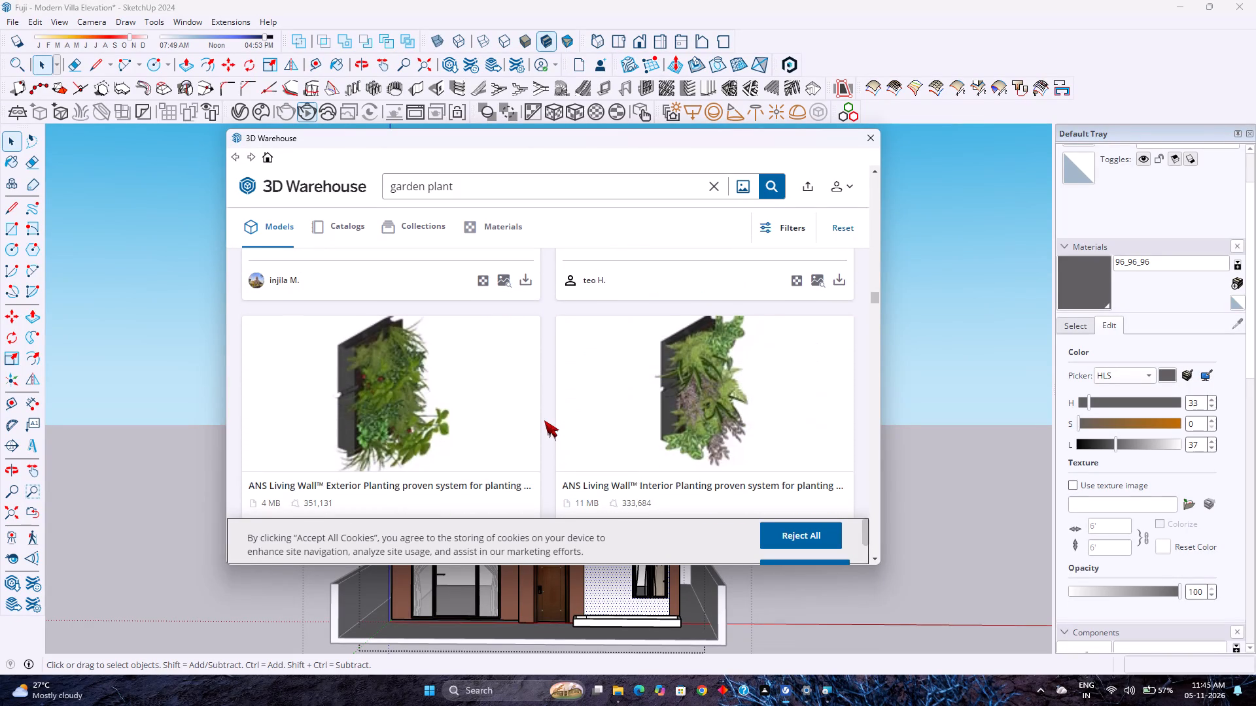
Find 3D Warehouse models similar to the SHRUB hedge and look through them for a suitable hedge or planter.
scroll(544, 420, "up", 3)
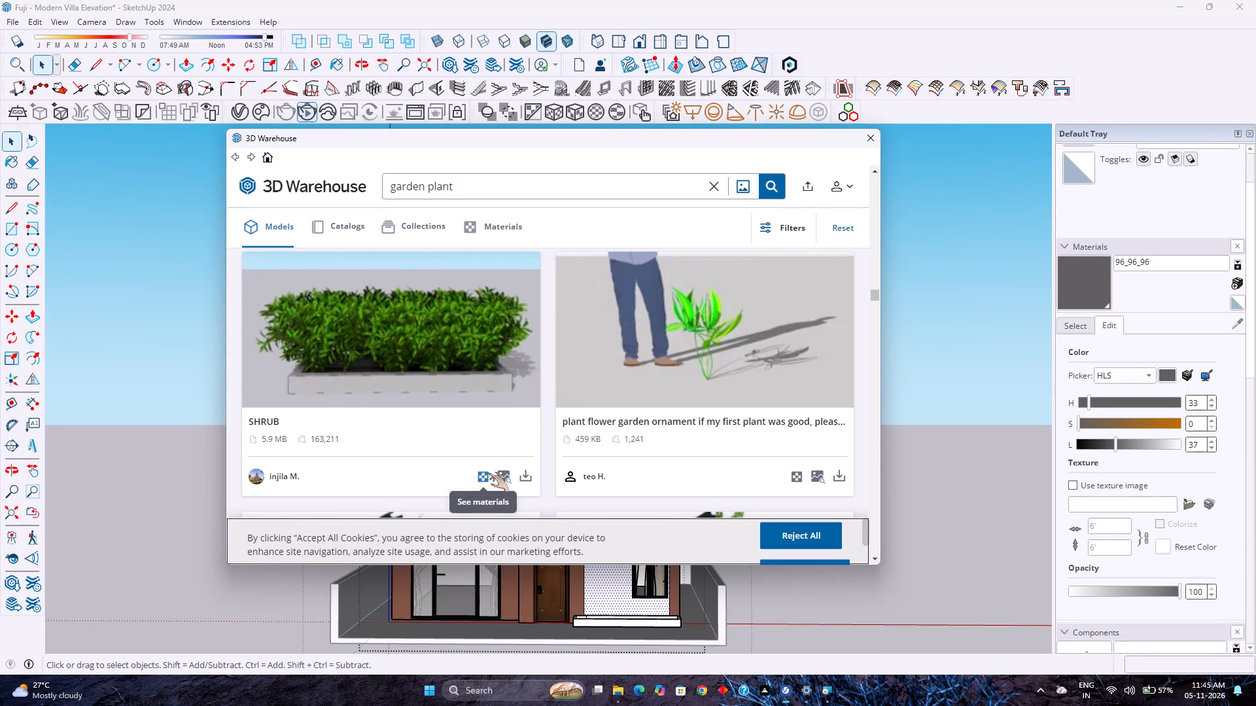
left_click(497, 471)
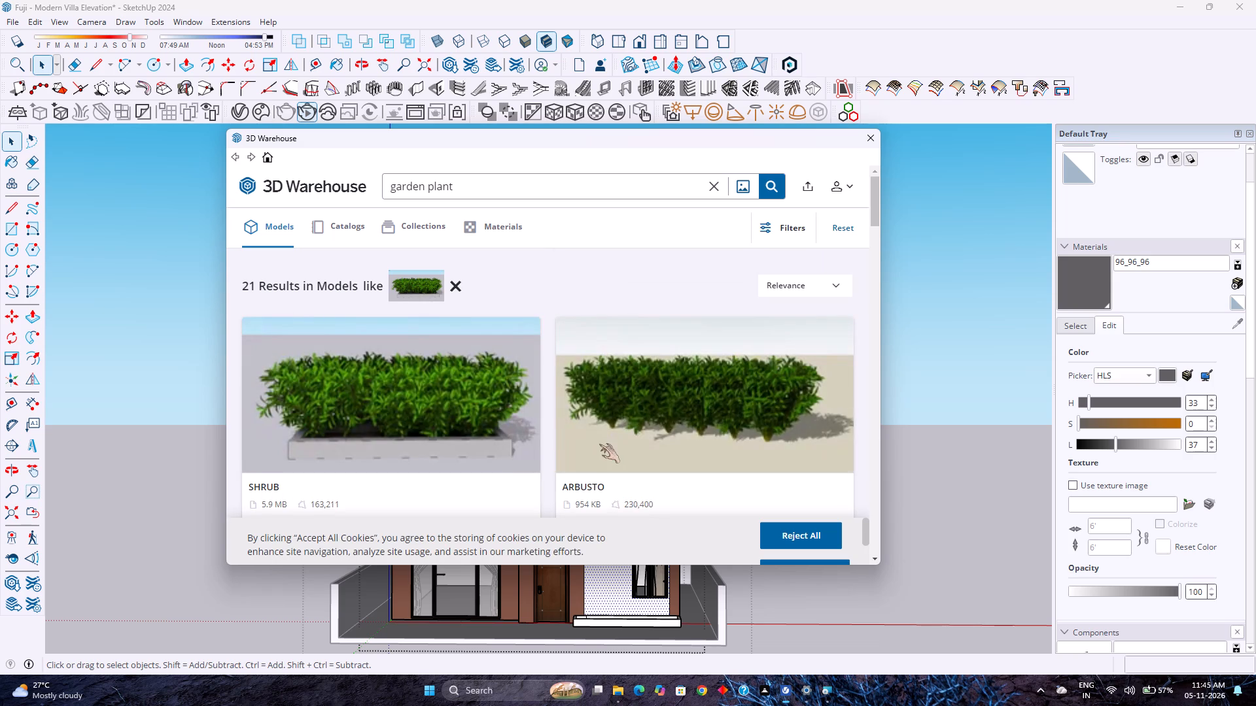
scroll(597, 444, "down", 5)
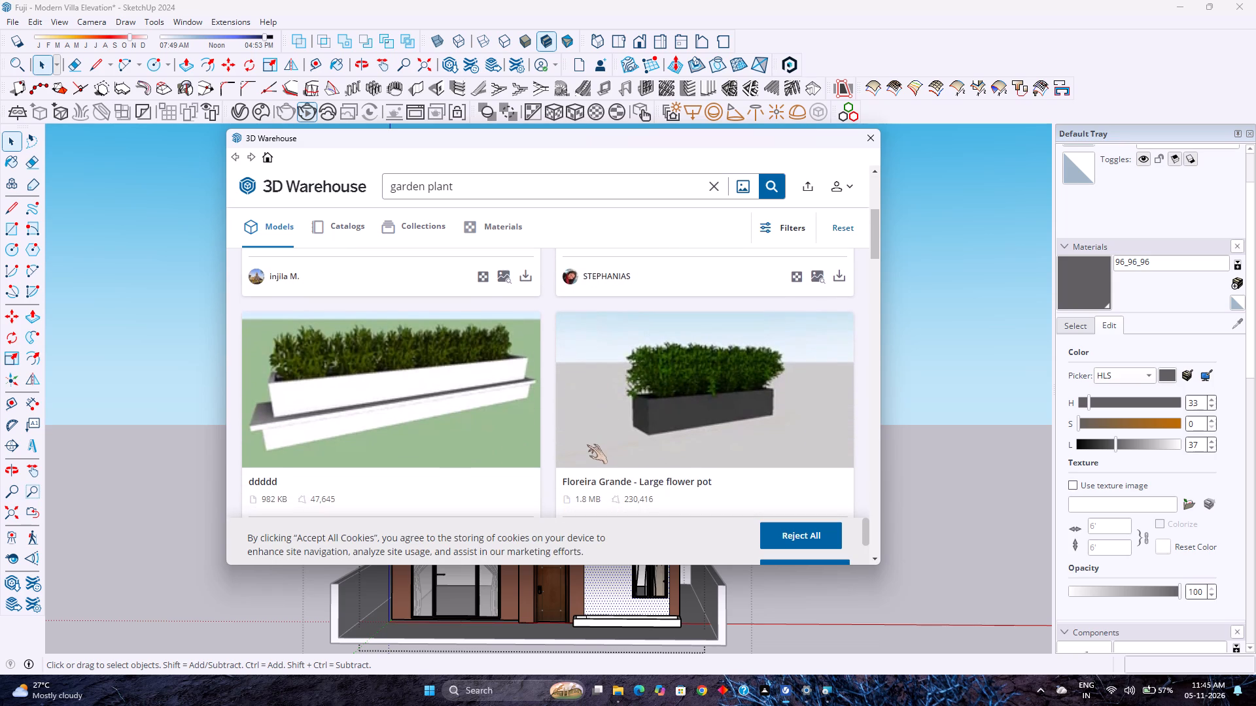
scroll(587, 445, "down", 3)
scroll(506, 450, "down", 1)
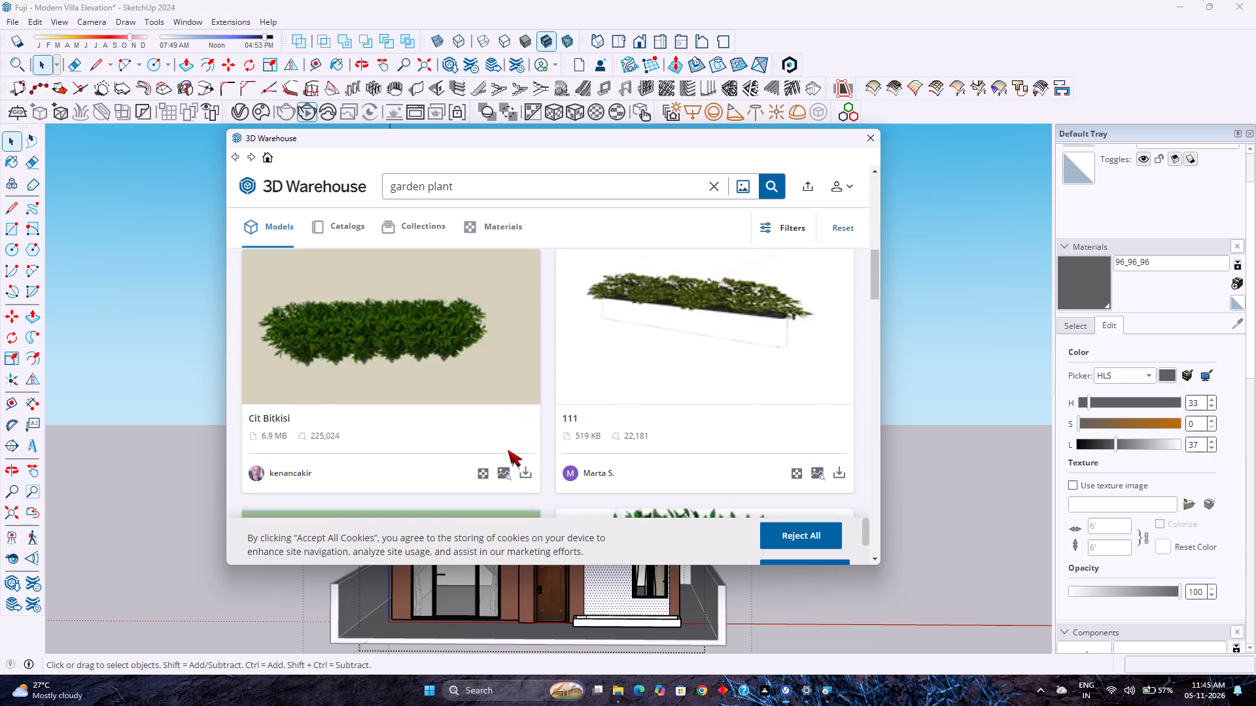
scroll(508, 450, "down", 6)
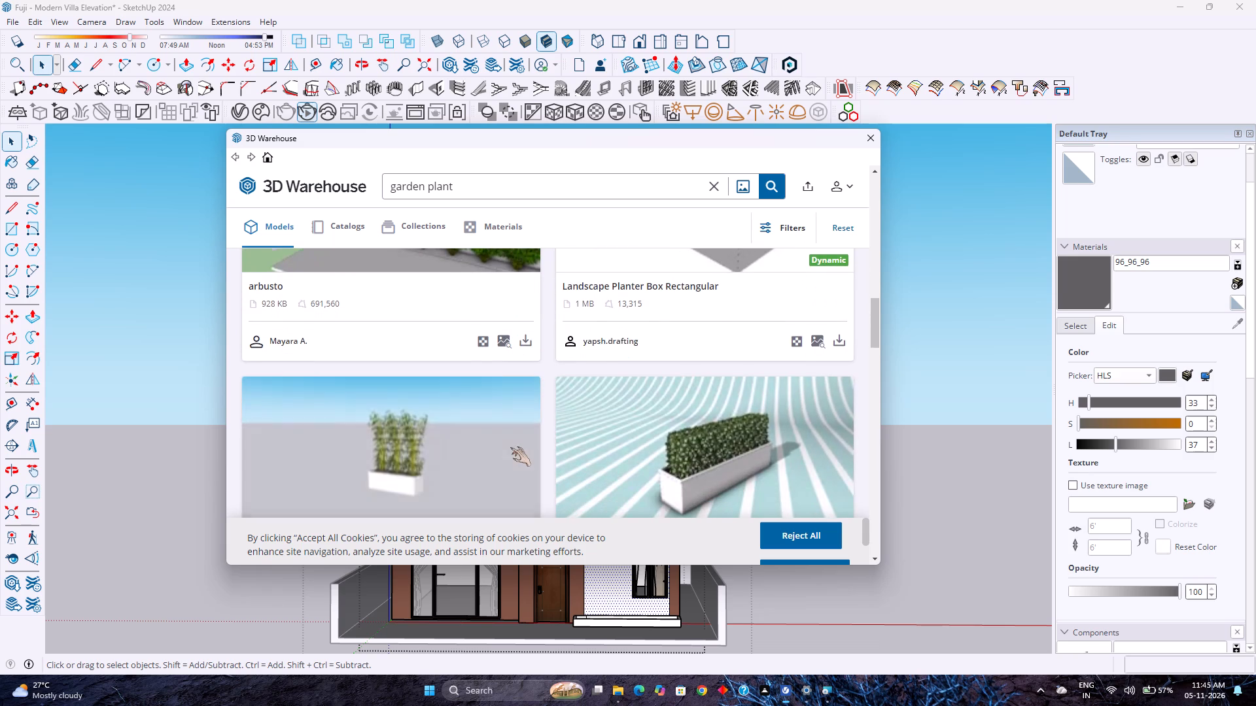
scroll(510, 447, "down", 10)
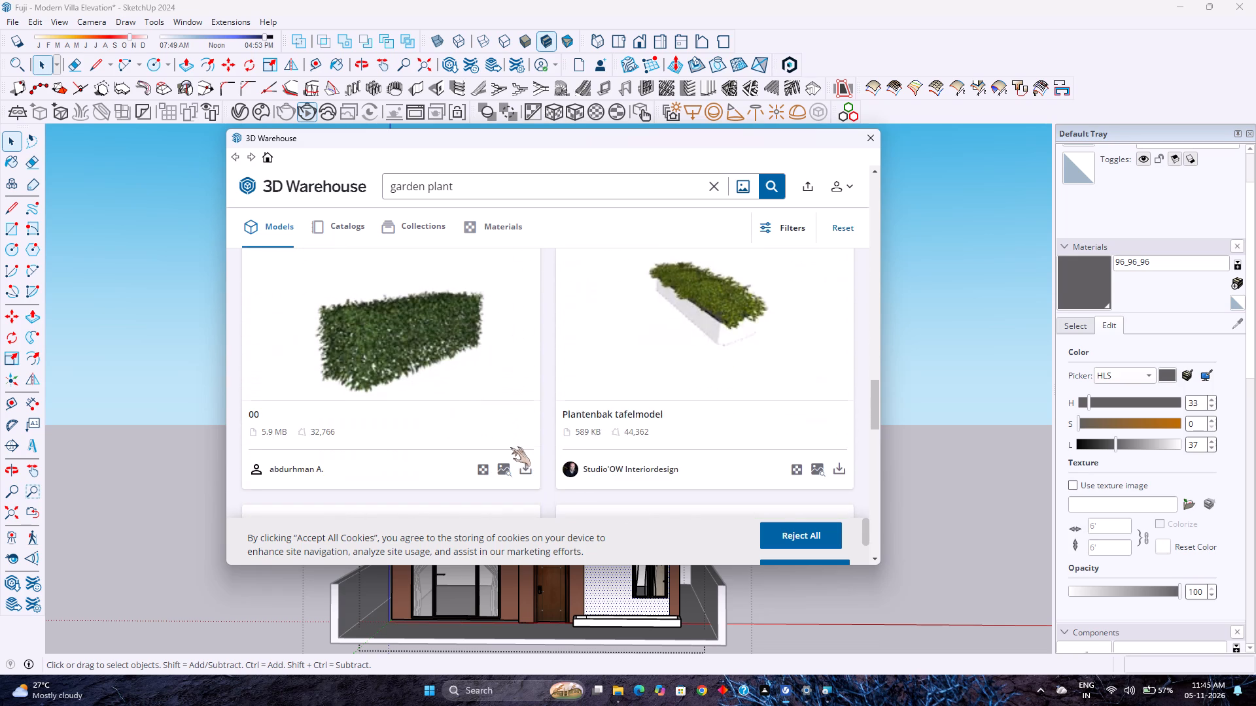
scroll(510, 447, "down", 8)
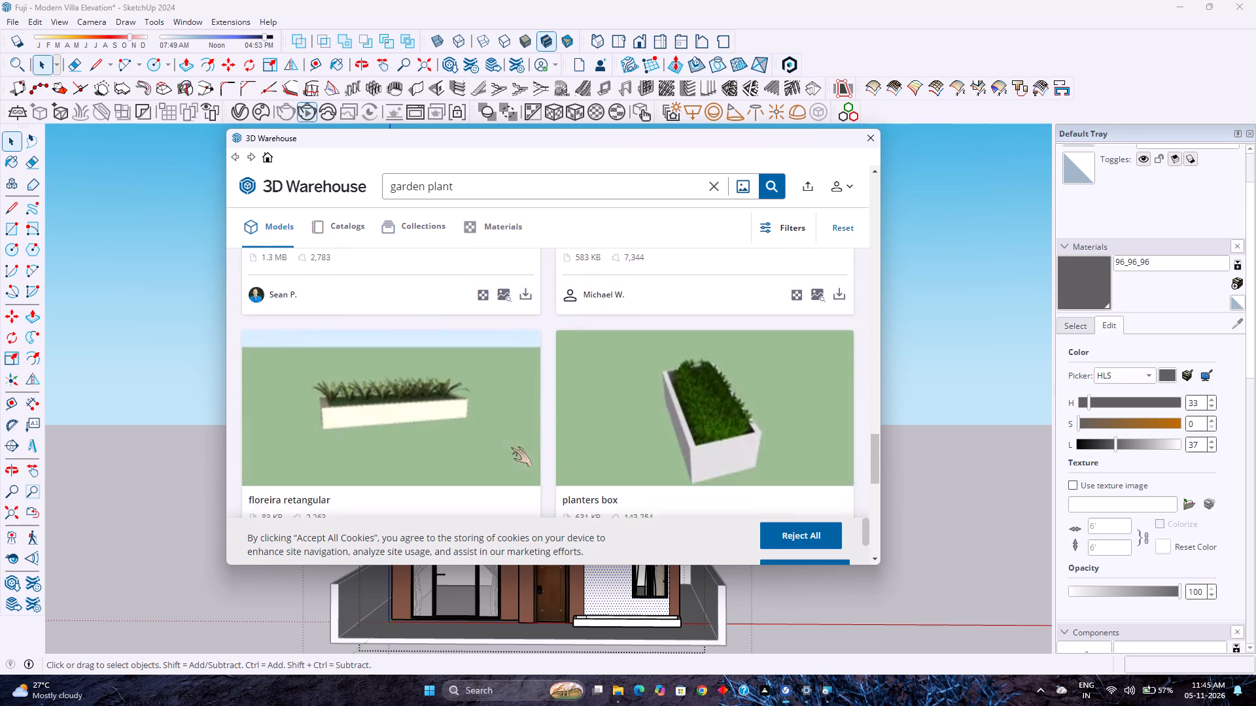
scroll(512, 447, "down", 9)
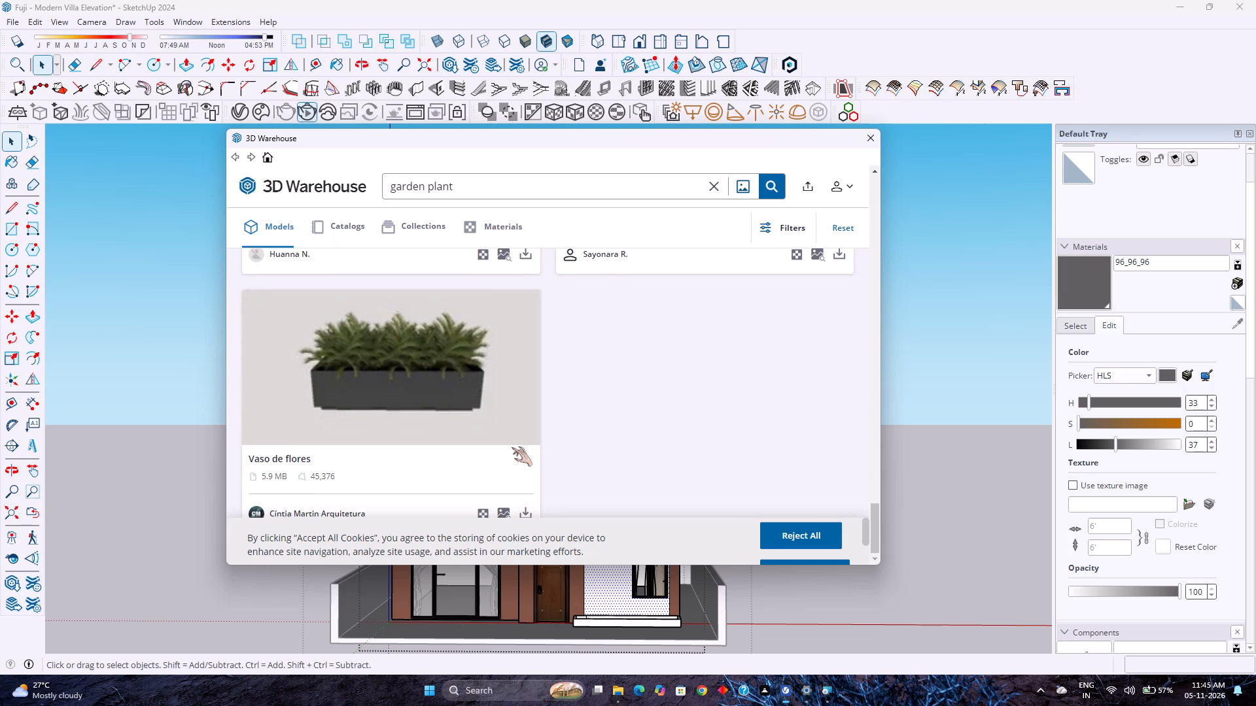
scroll(512, 447, "down", 6)
scroll(512, 447, "up", 3)
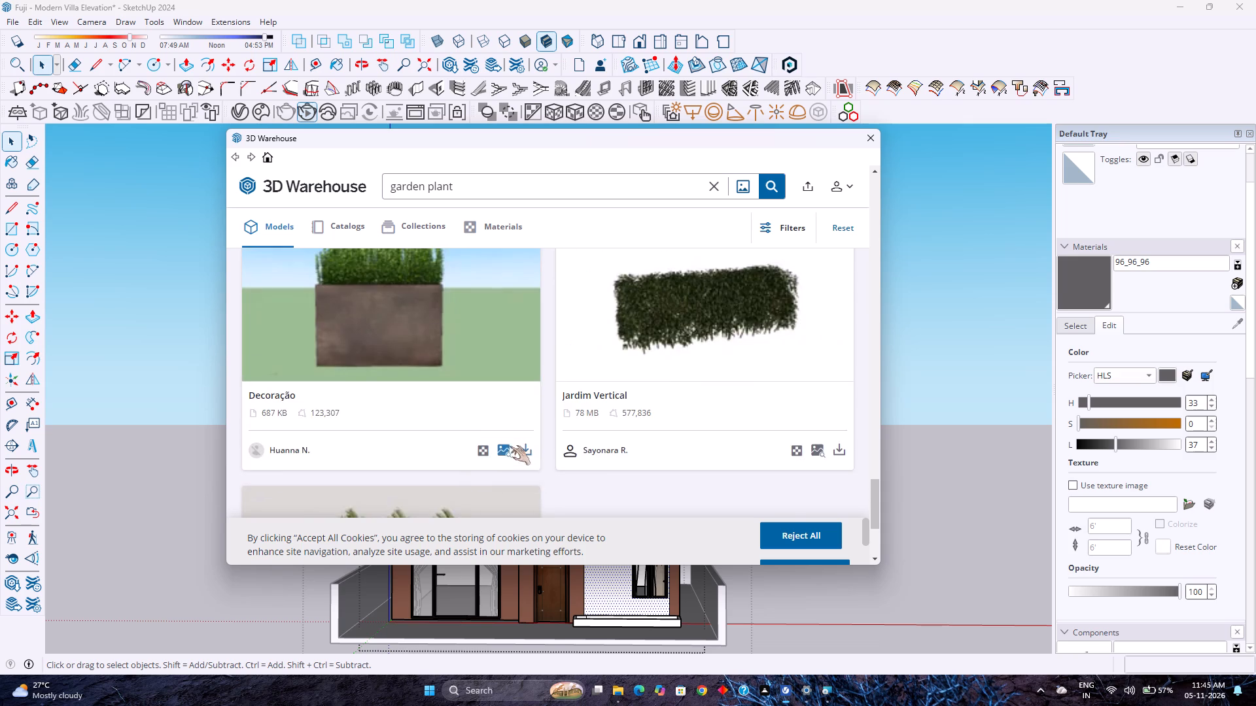
scroll(509, 445, "up", 13)
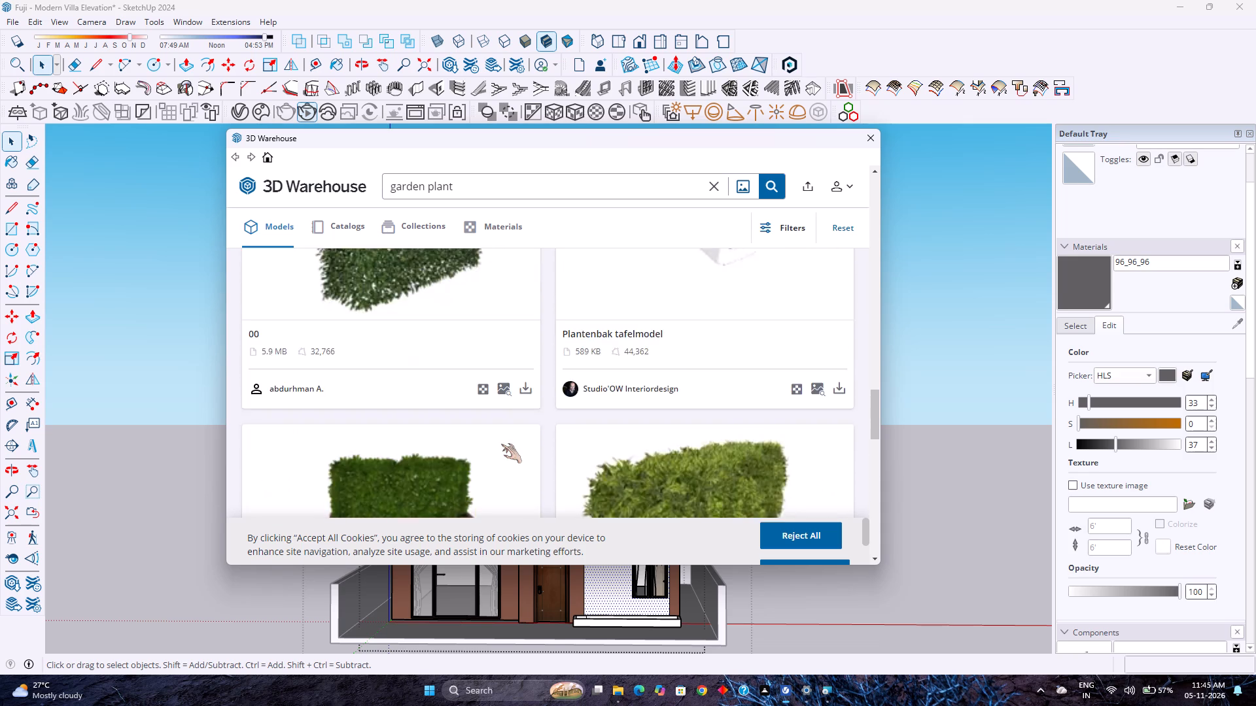
scroll(501, 444, "up", 9)
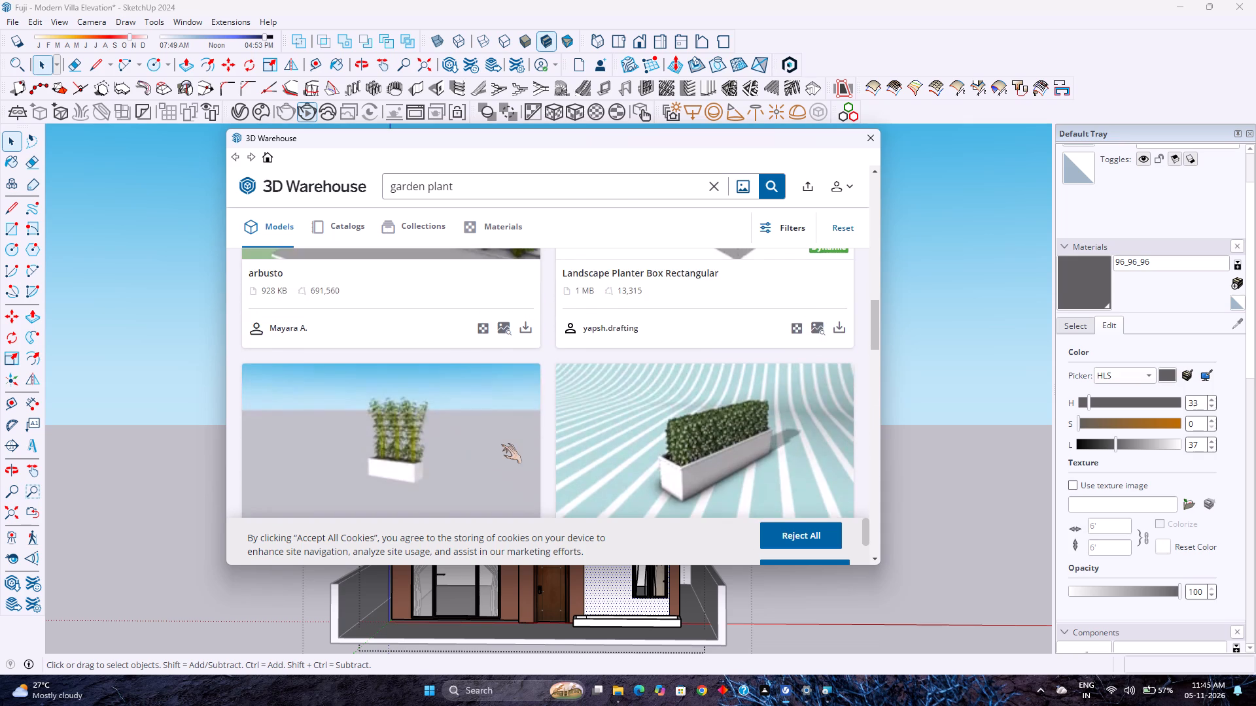
scroll(501, 444, "up", 7)
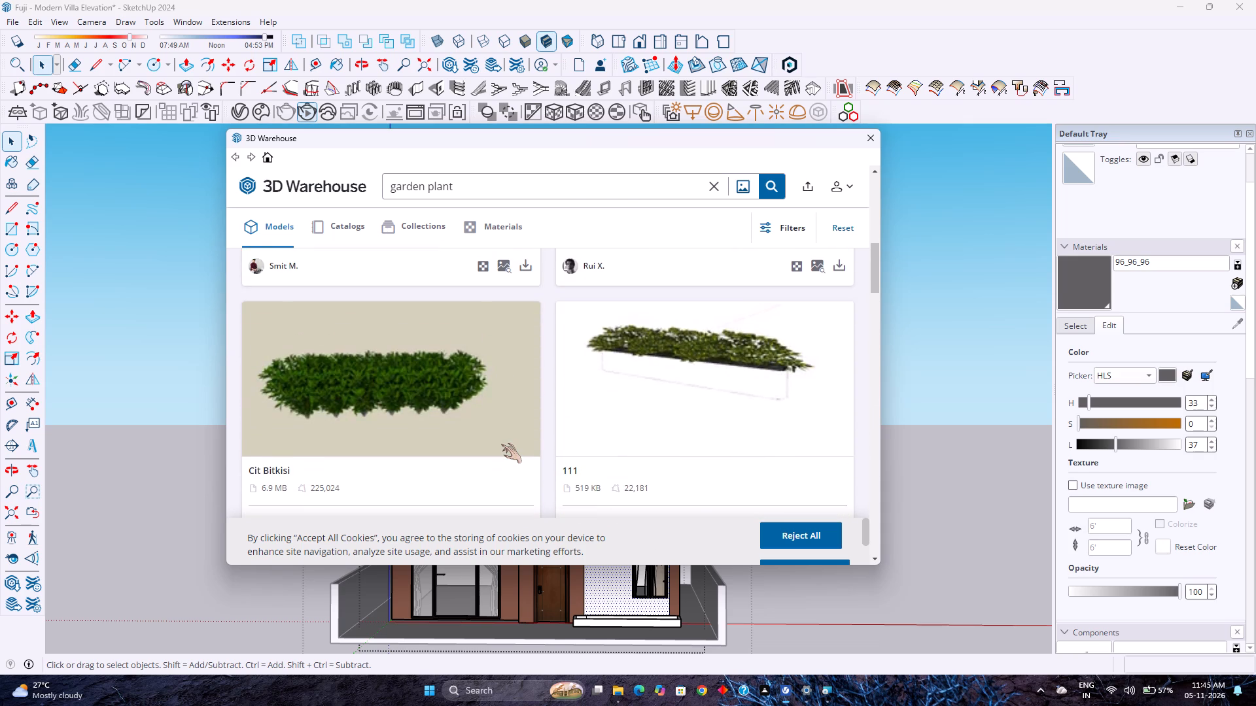
scroll(501, 444, "down", 2)
Search 3D Warehouse for models that look similar to the Cit Bitkisi hedge.
left_click(511, 396)
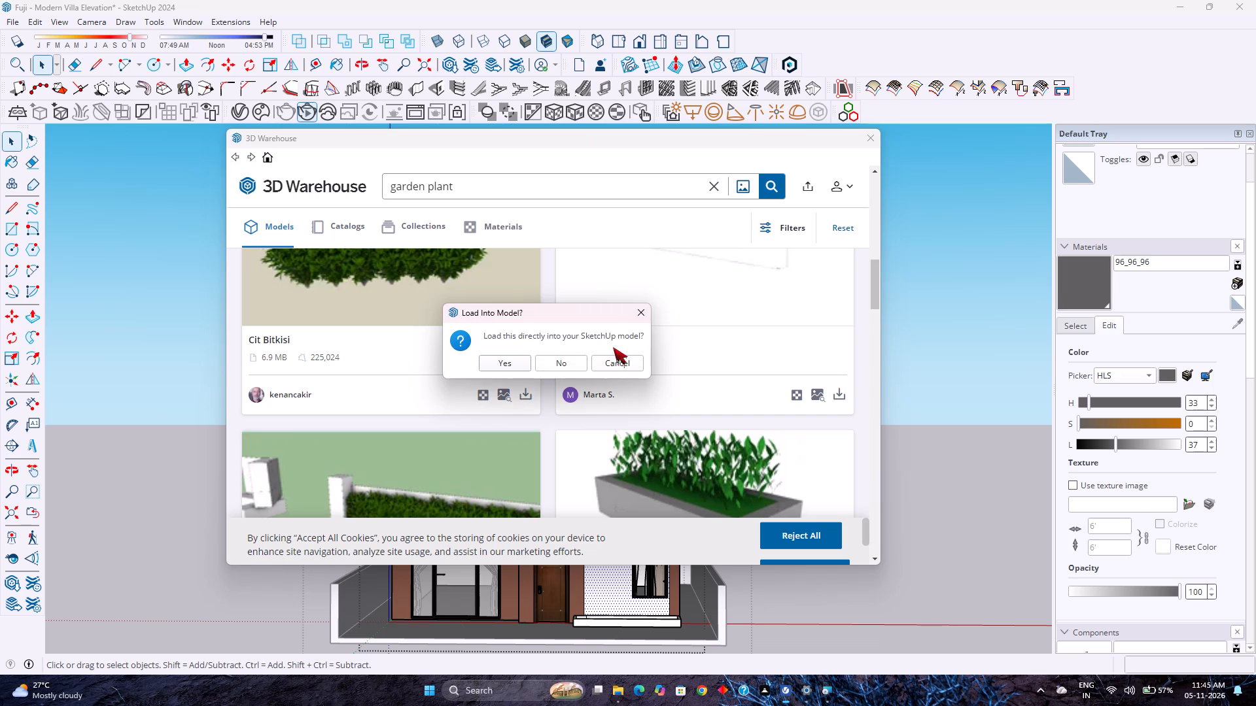
left_click(648, 317)
left_click(498, 390)
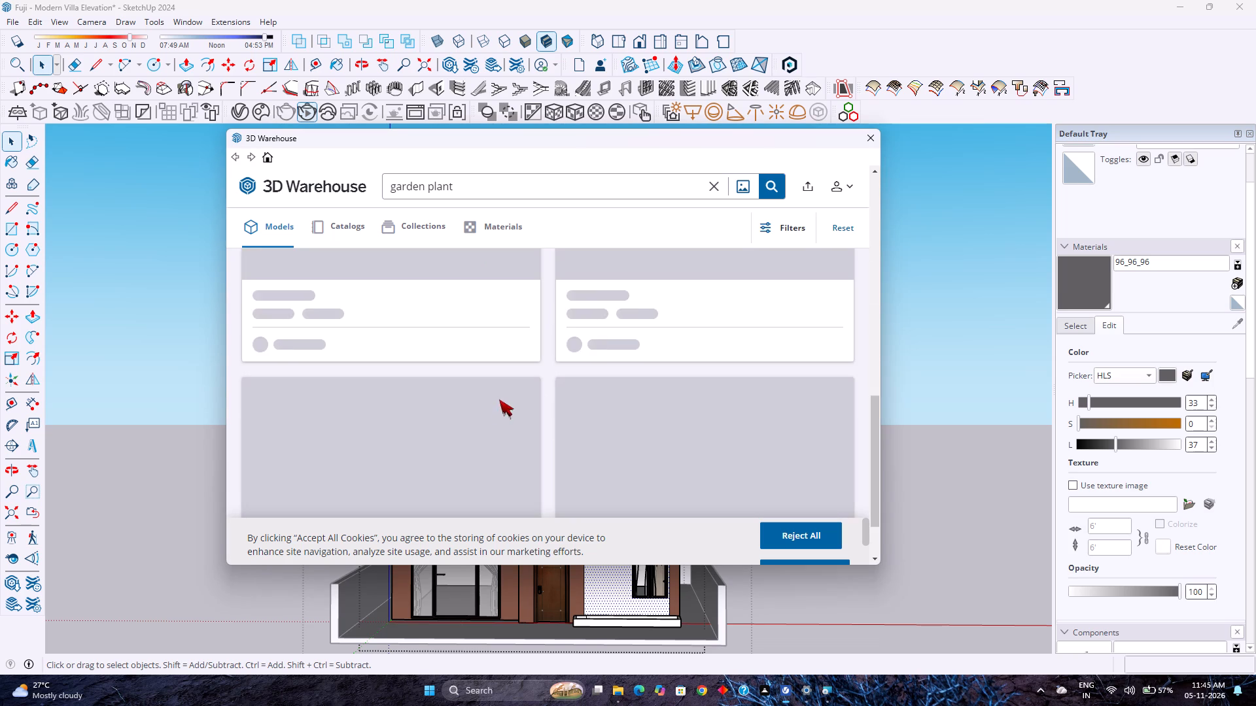
Switch to the Windows Installer window to check the Autodesk Revit Unit Schemas 2025 progress, and return to 3D Warehouse.
left_click(826, 696)
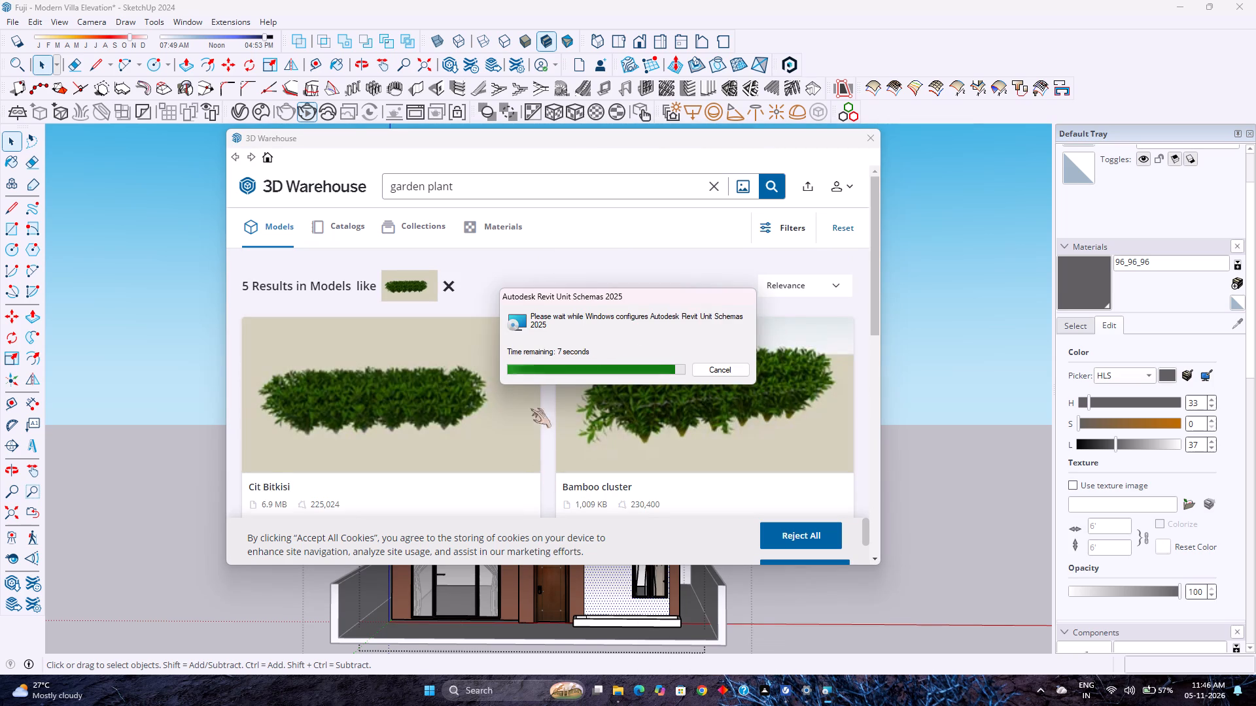
left_click(608, 272)
Look through the models similar to Cit Bitkisi for a hedge suited to the villa's front.
scroll(582, 380, "down", 6)
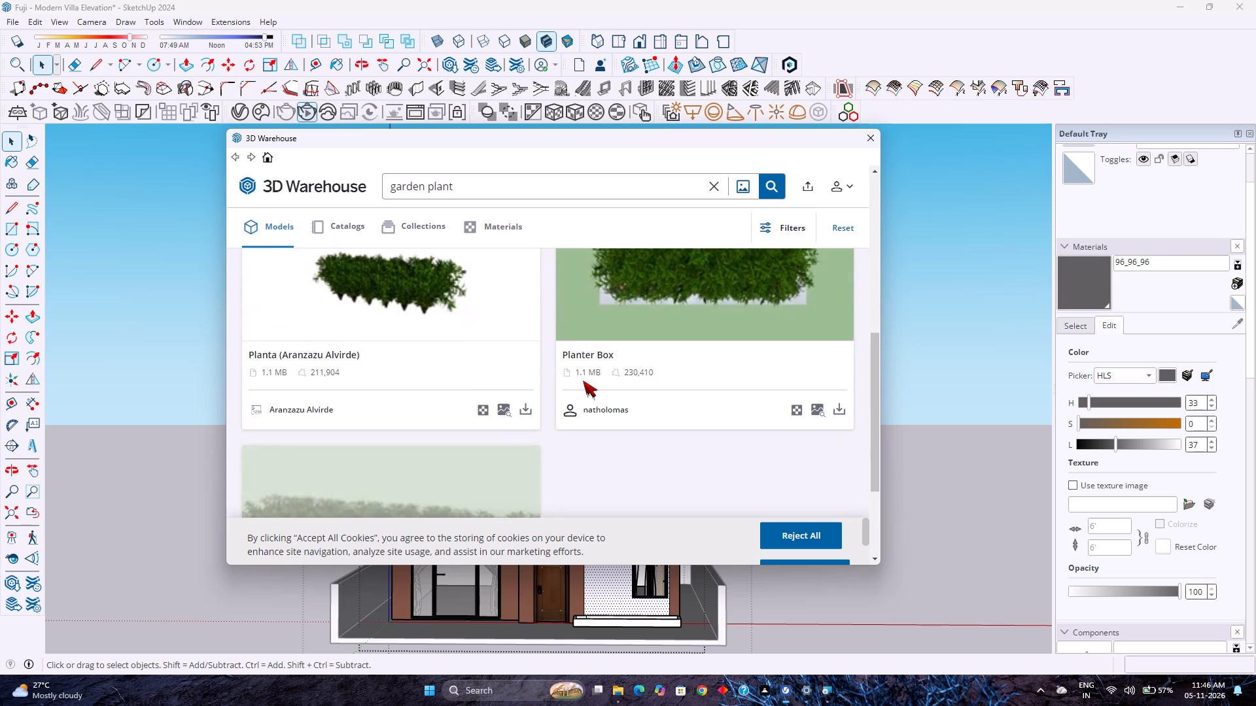
scroll(583, 380, "down", 9)
scroll(583, 387, "up", 11)
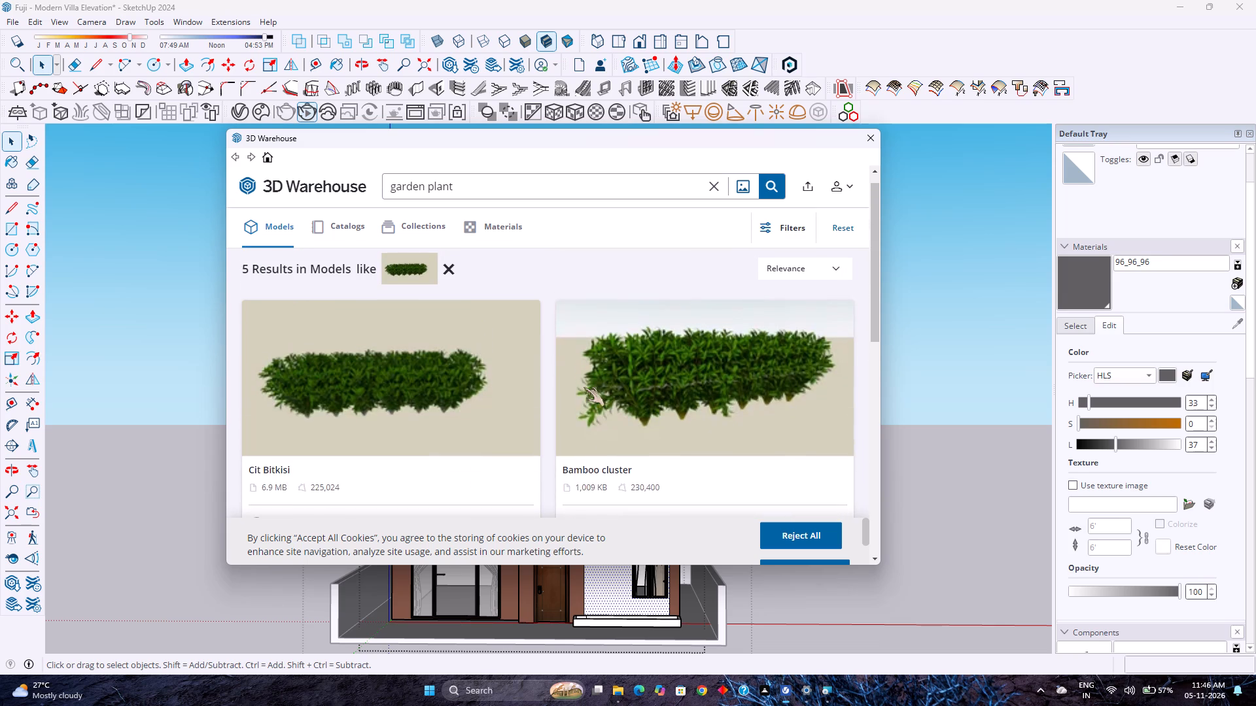
scroll(582, 386, "up", 5)
Clear the similar-model filter and look through the full "garden plant" results for greenery suited to the villa's front.
left_click(452, 287)
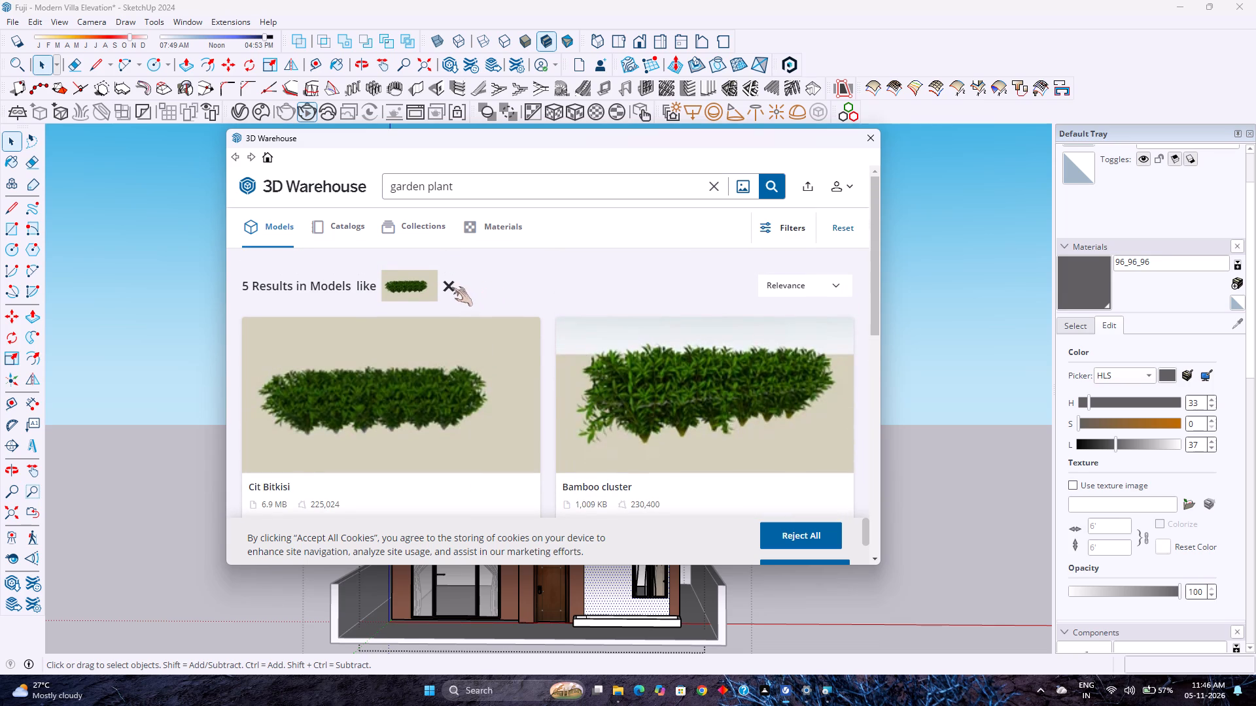
scroll(495, 260, "up", 3)
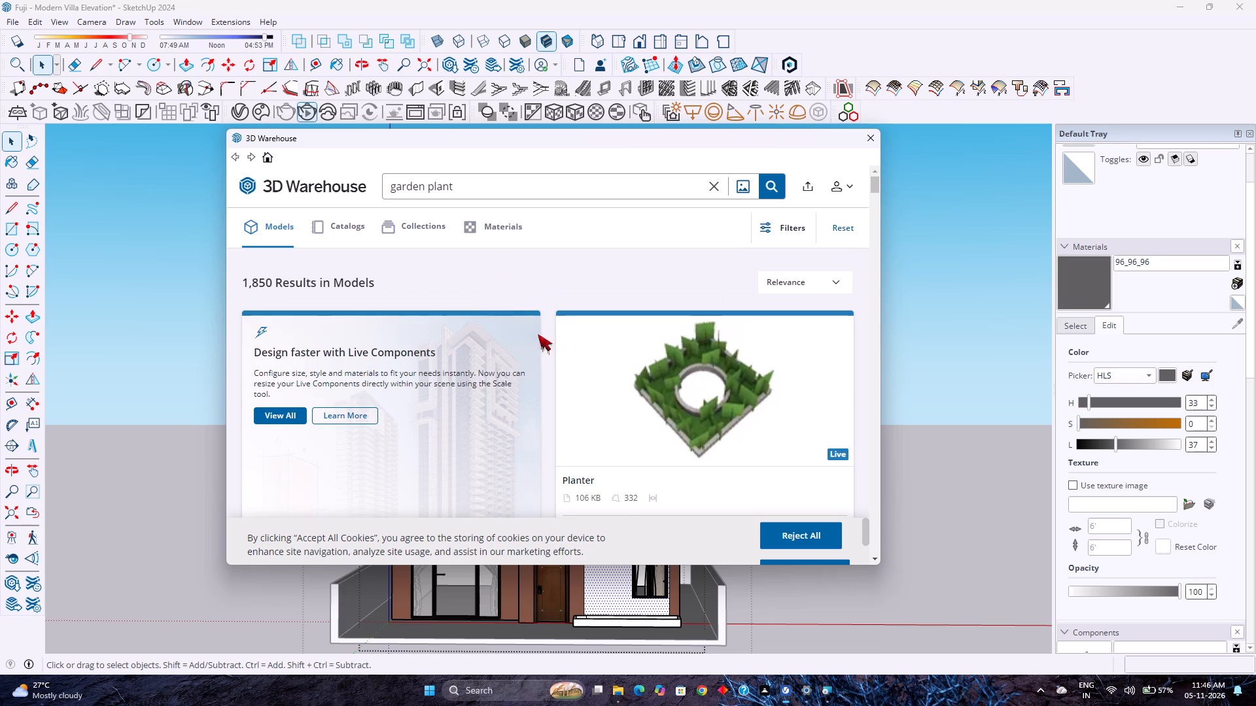
scroll(560, 351, "down", 10)
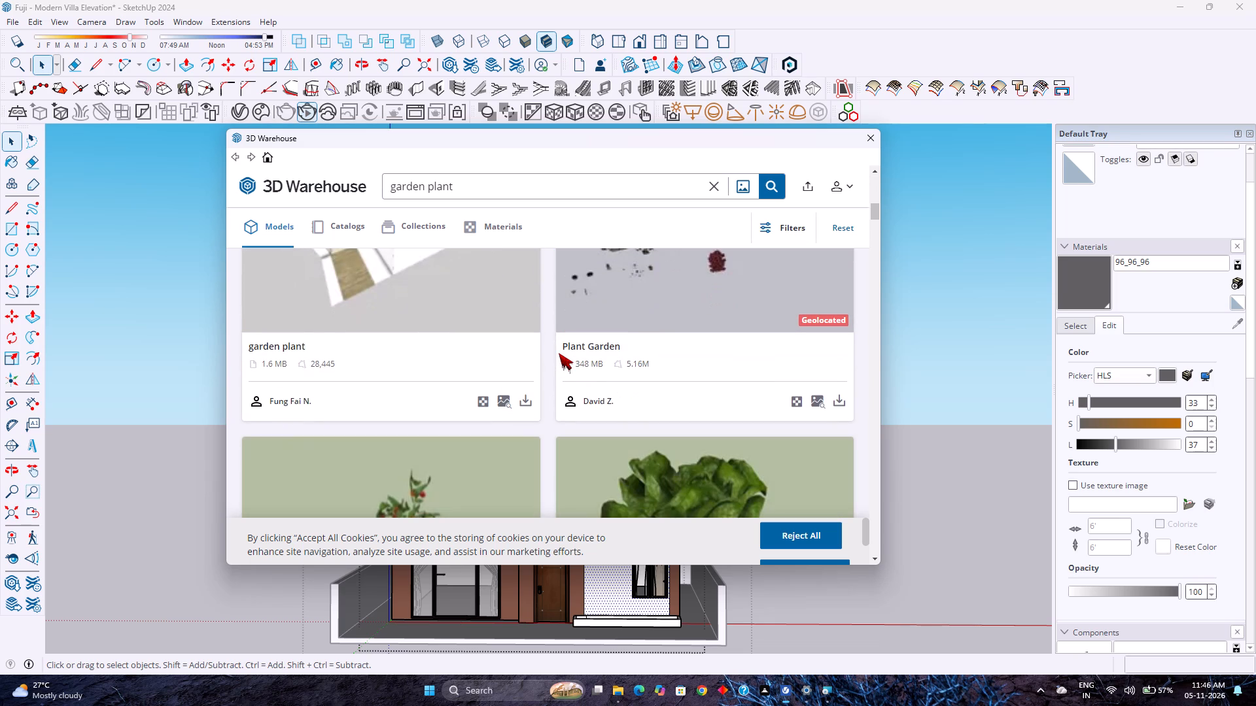
scroll(555, 353, "down", 4)
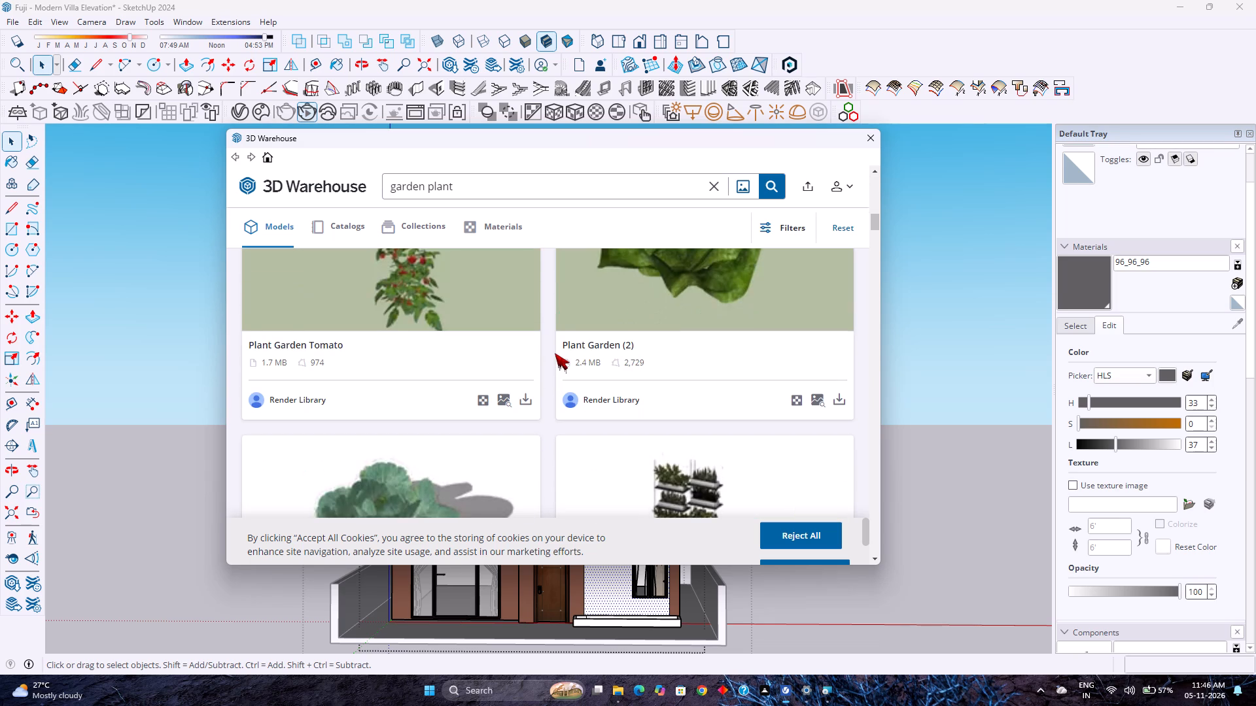
scroll(555, 353, "down", 12)
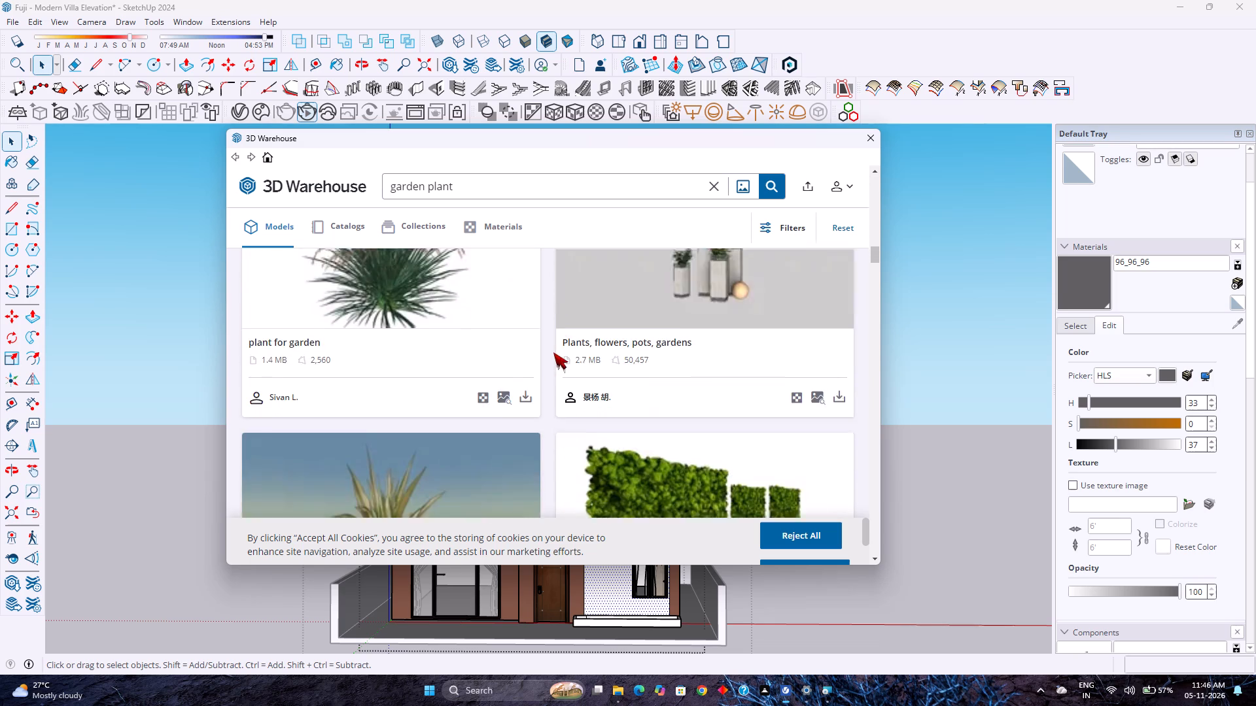
scroll(553, 352, "down", 2)
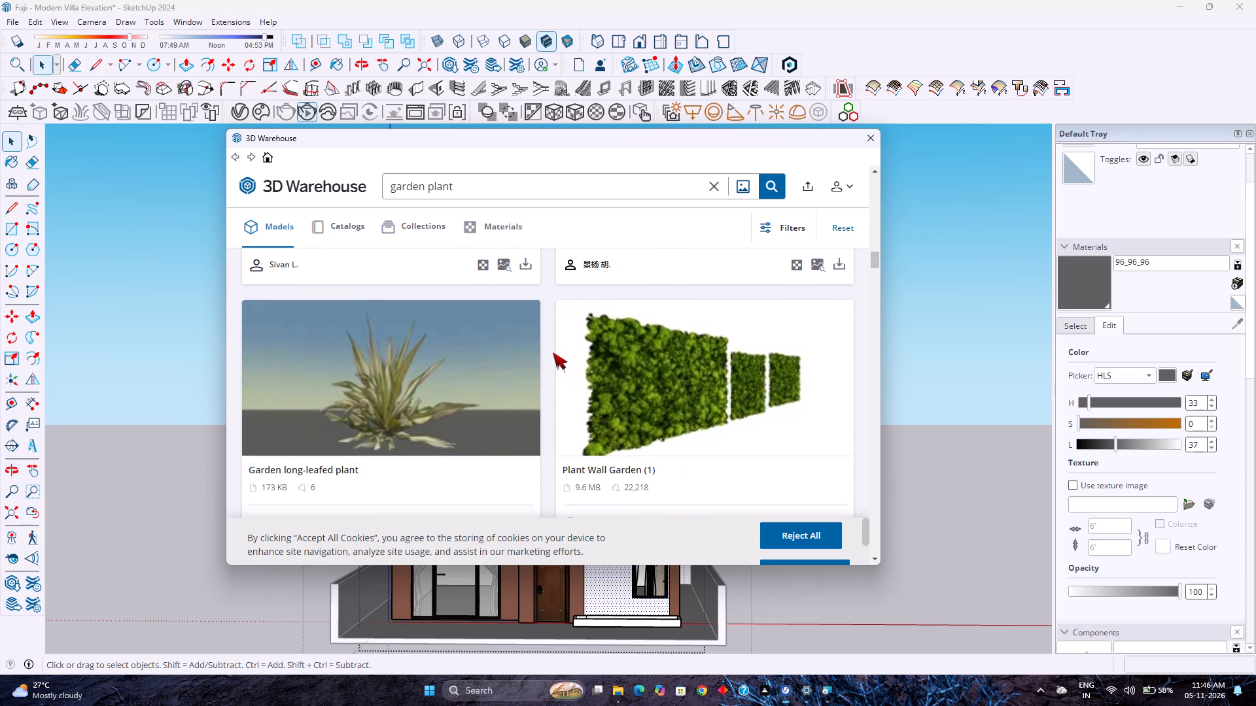
scroll(553, 352, "up", 4)
scroll(553, 352, "down", 8)
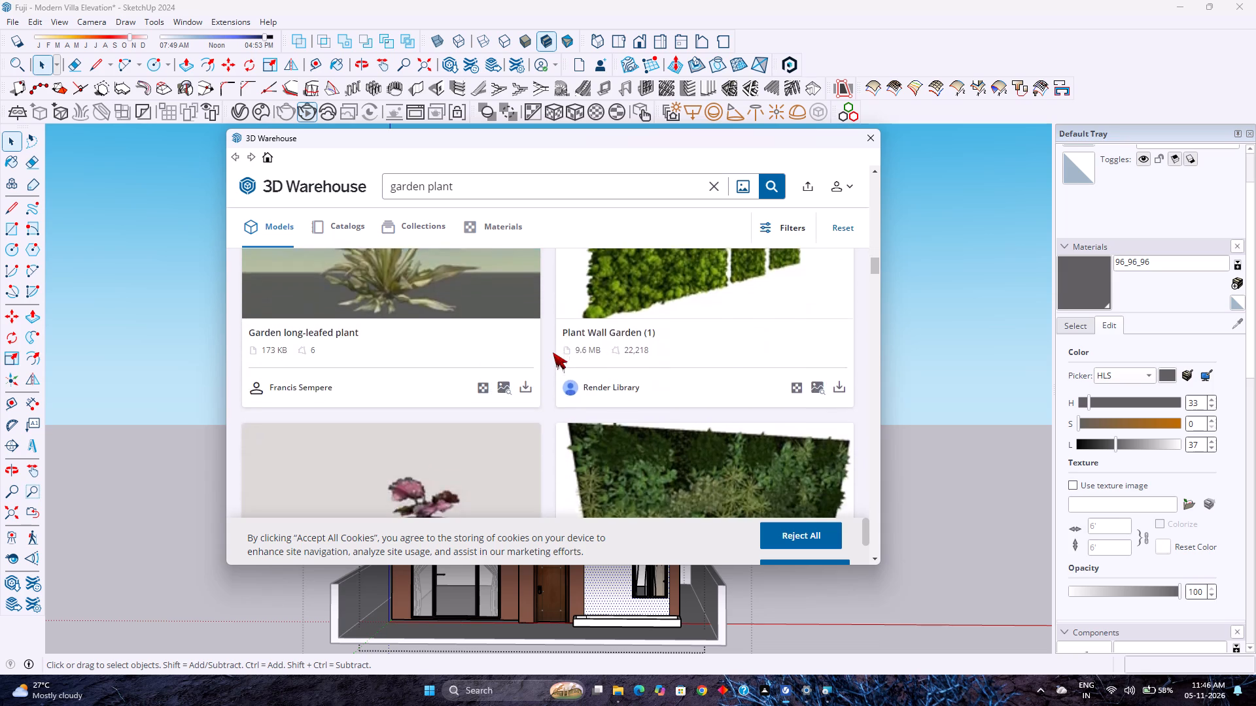
scroll(553, 352, "down", 10)
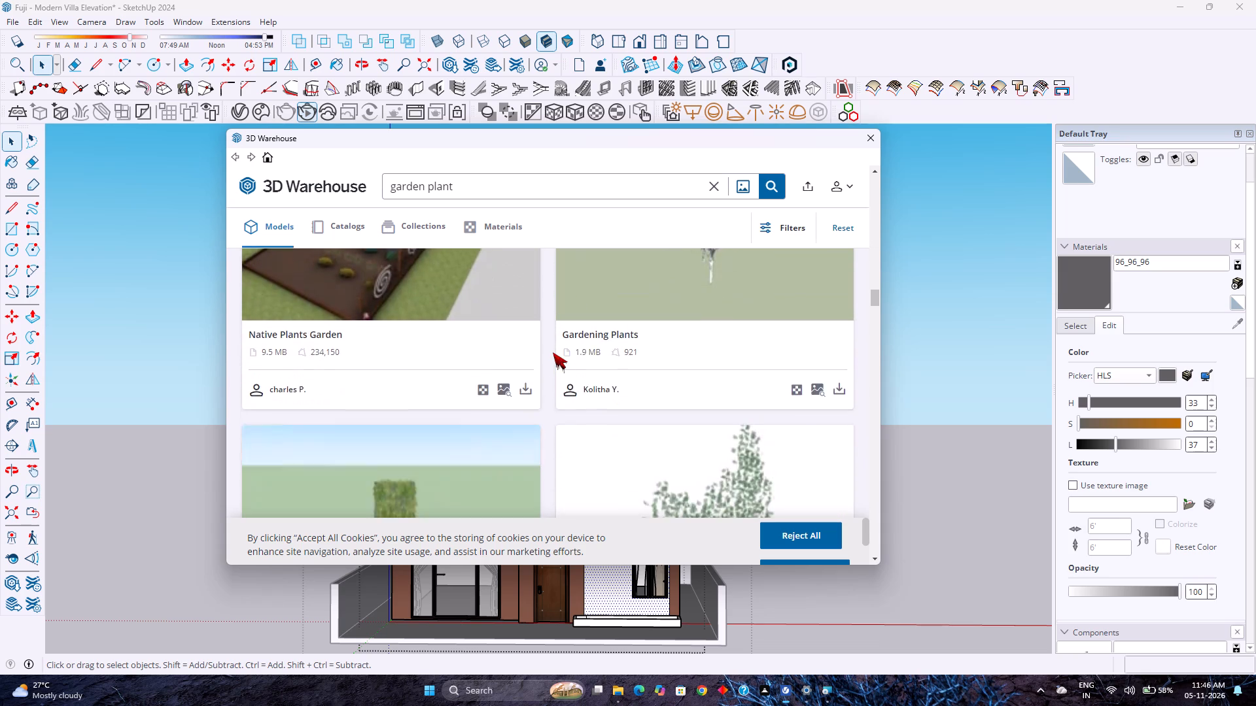
scroll(553, 352, "down", 4)
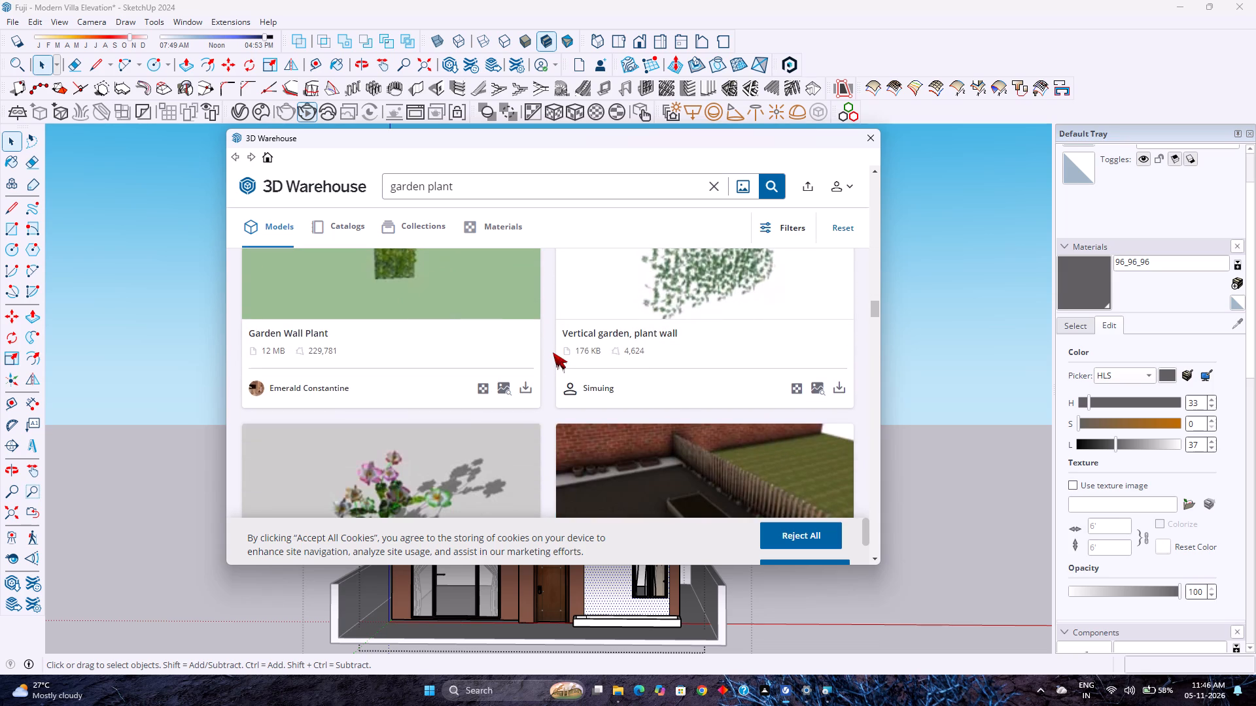
scroll(553, 352, "up", 1)
scroll(553, 352, "down", 6)
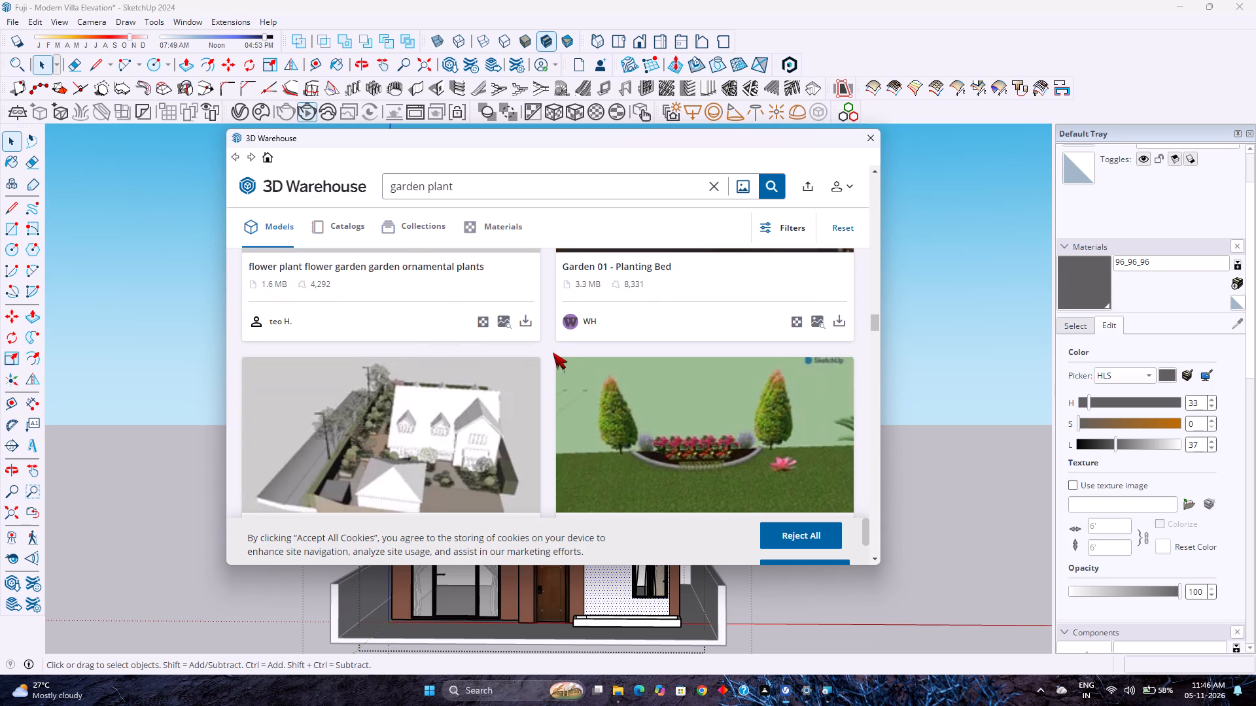
scroll(552, 352, "down", 10)
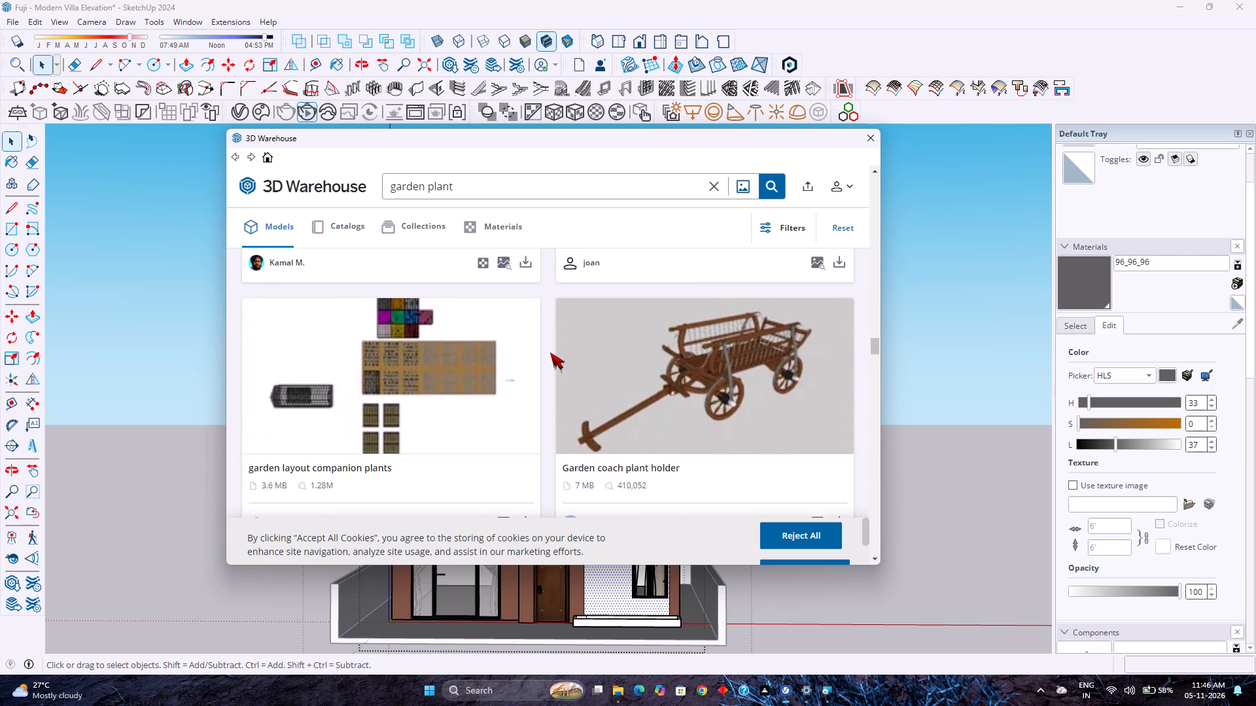
scroll(550, 352, "down", 9)
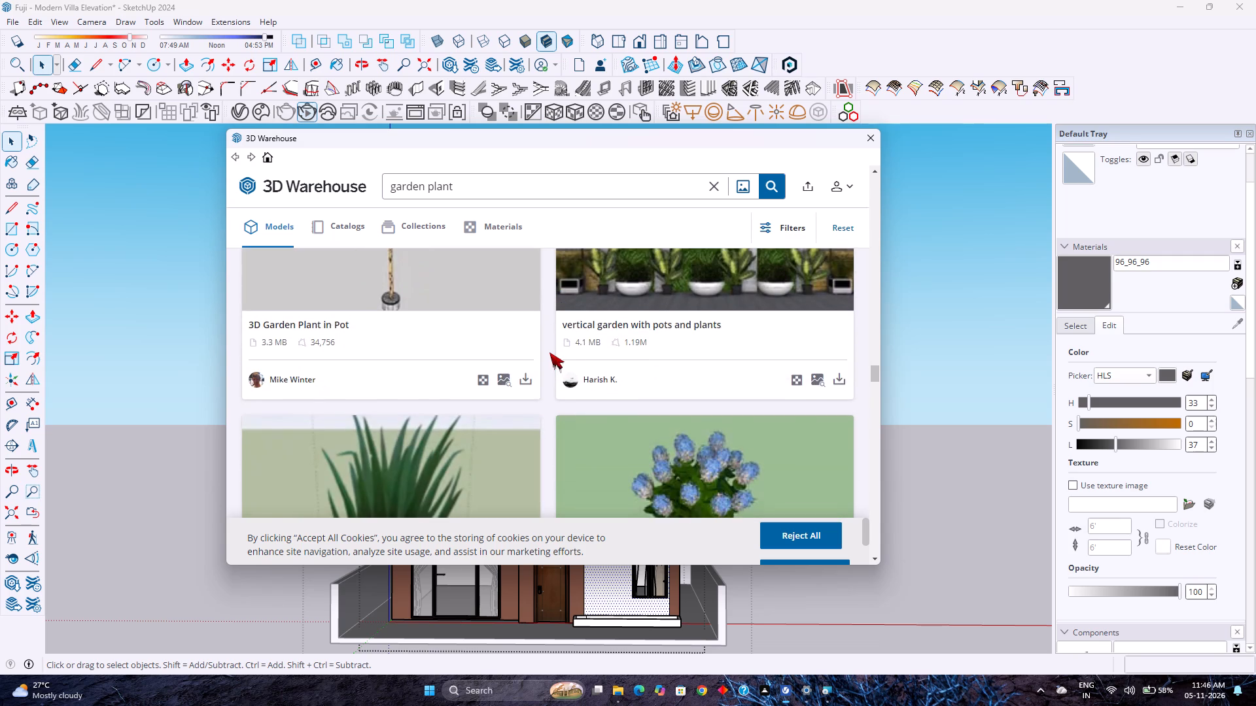
scroll(549, 352, "down", 10)
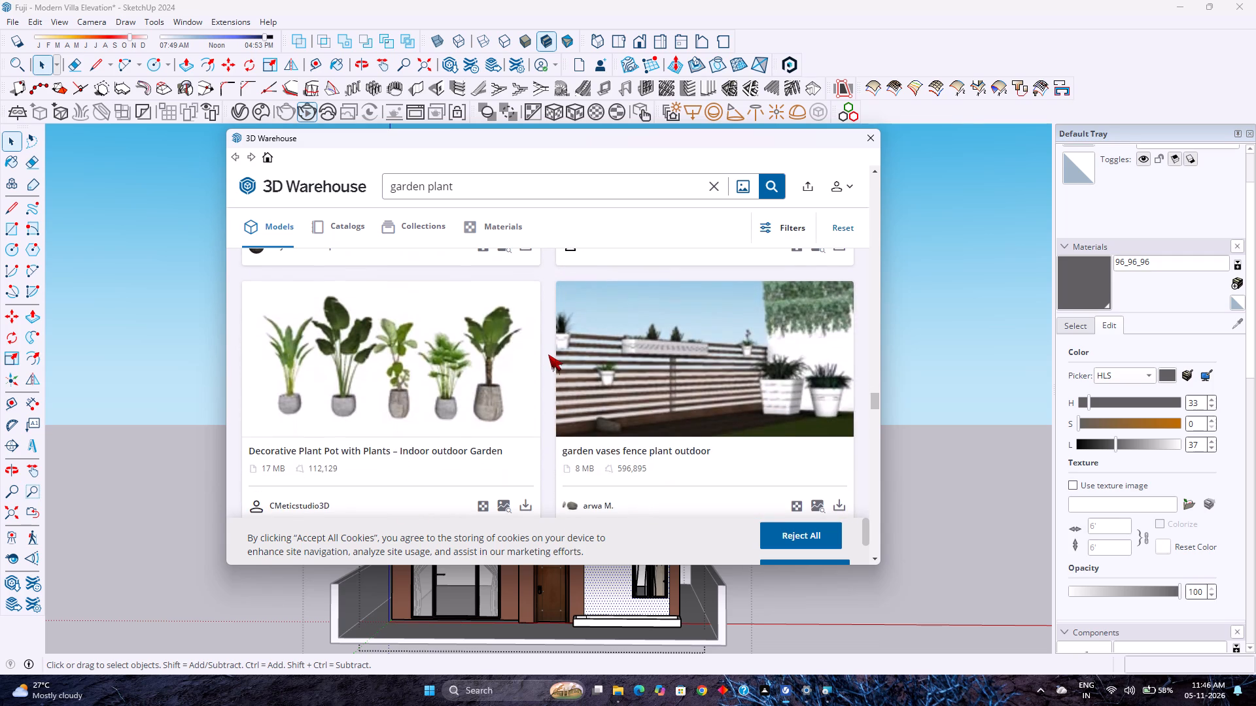
scroll(546, 354, "down", 4)
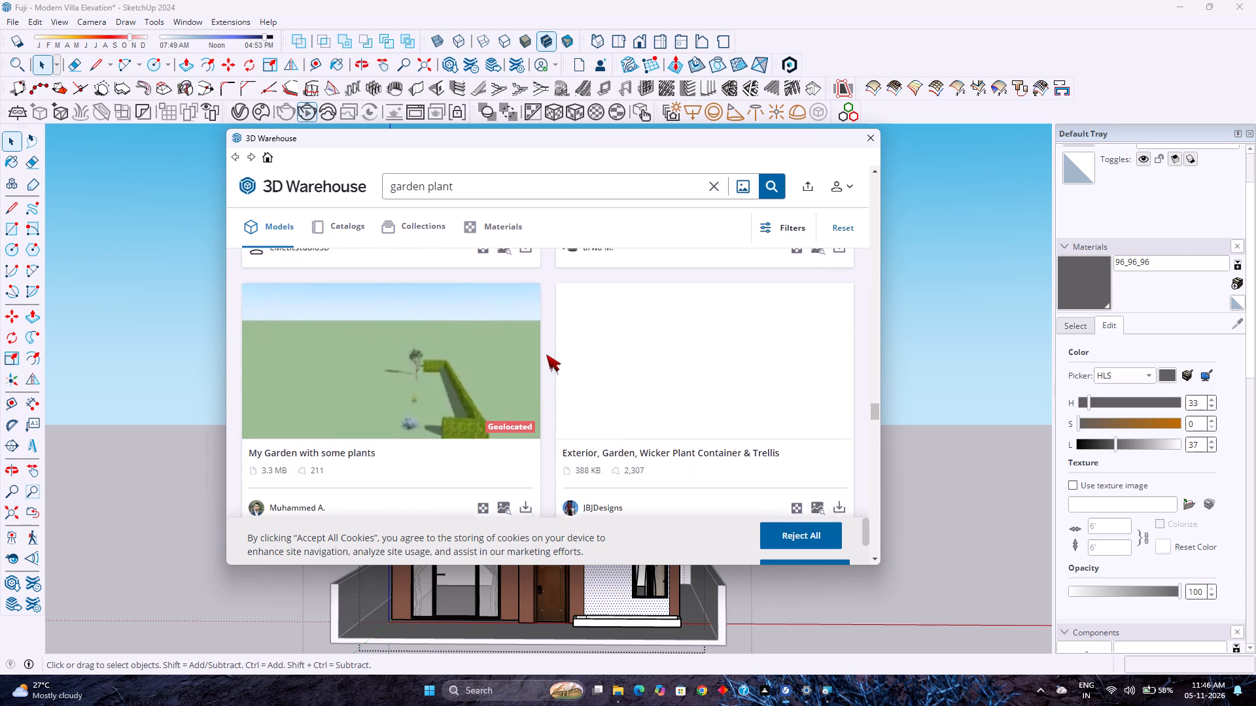
scroll(546, 354, "down", 1)
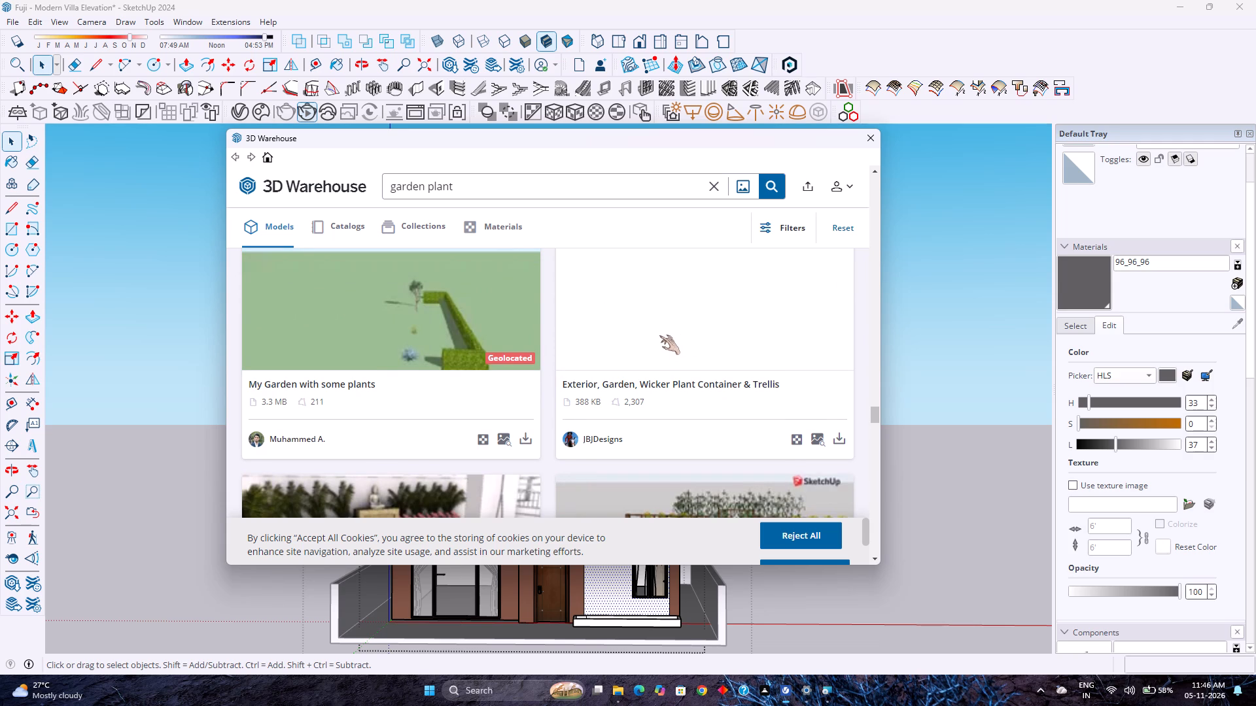
scroll(659, 335, "down", 2)
scroll(684, 322, "up", 2)
Open the model page of "Exterior, Garden, Wicker Plant Container & Trellis" and examine its preview and details.
left_click(683, 322)
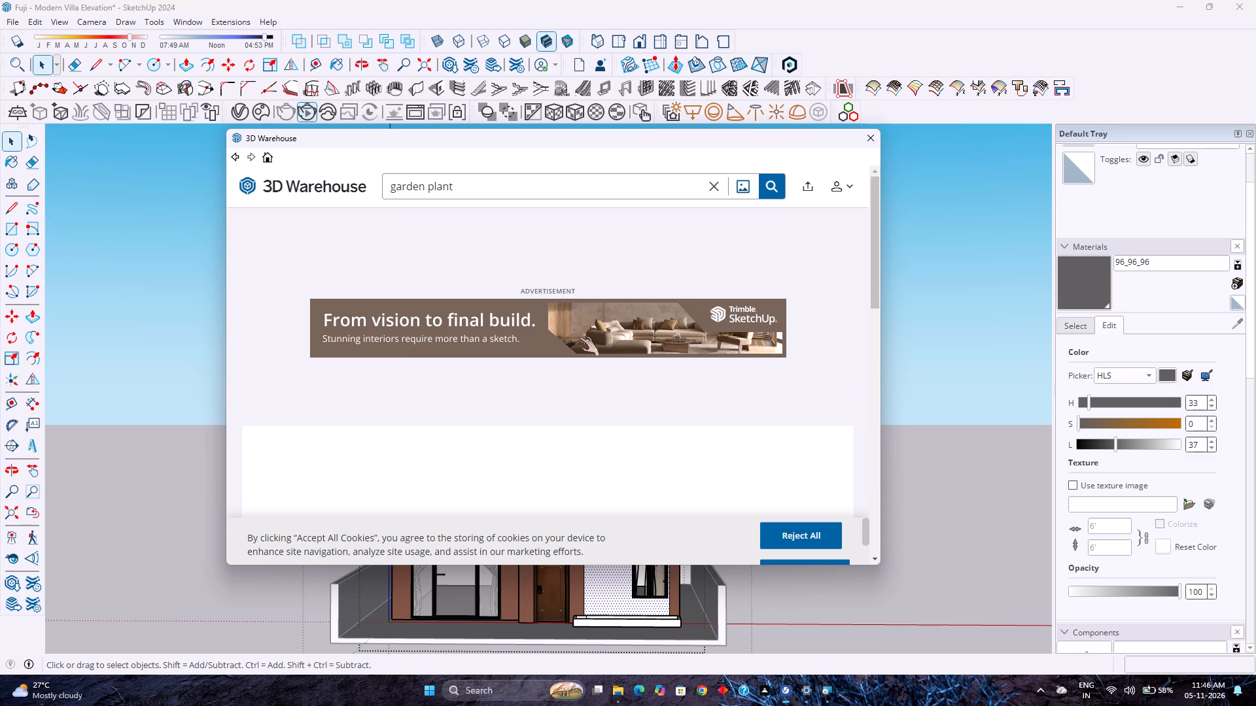
scroll(576, 338, "down", 6)
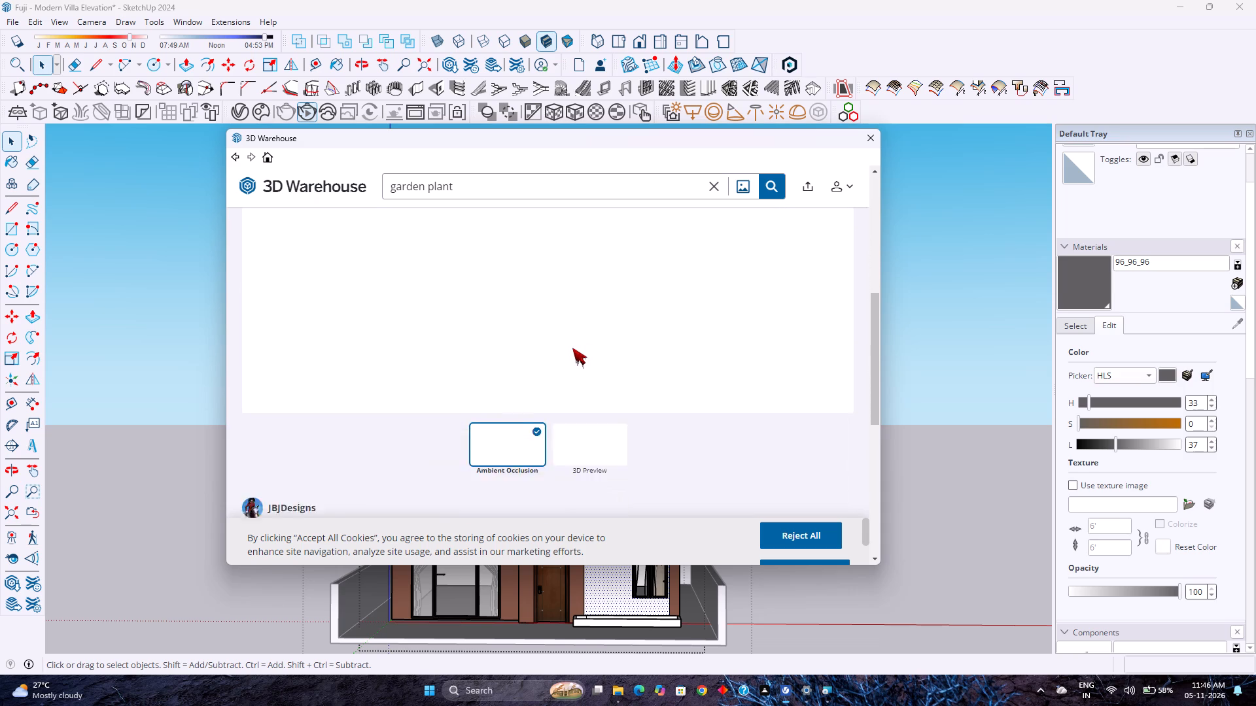
scroll(572, 348, "down", 3)
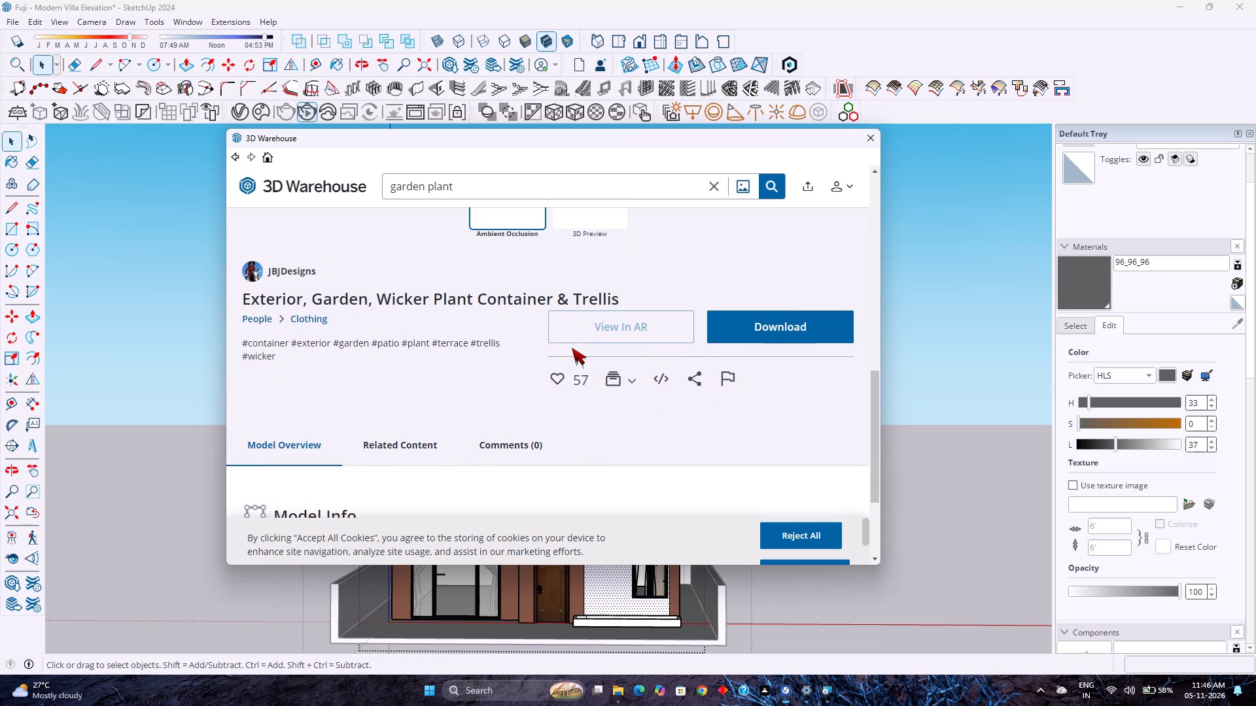
Examine the model information and preview of the wicker plant container and trellis model.
scroll(572, 348, "down", 7)
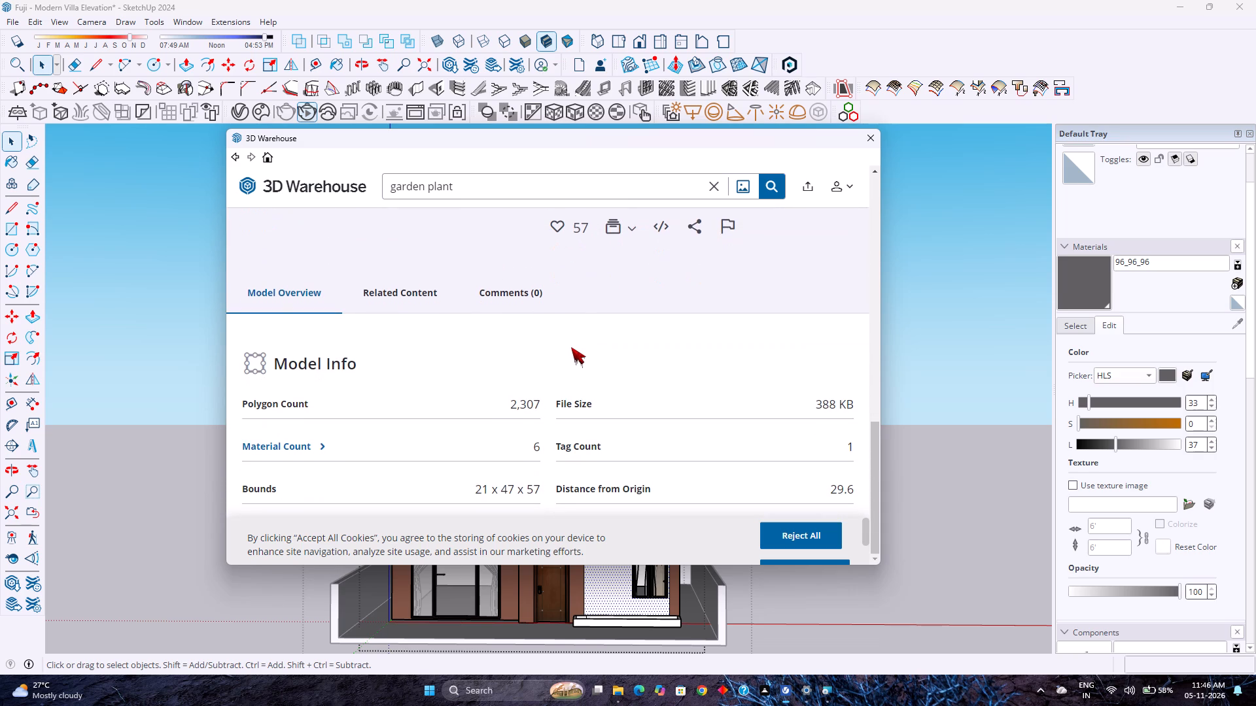
scroll(571, 347, "up", 13)
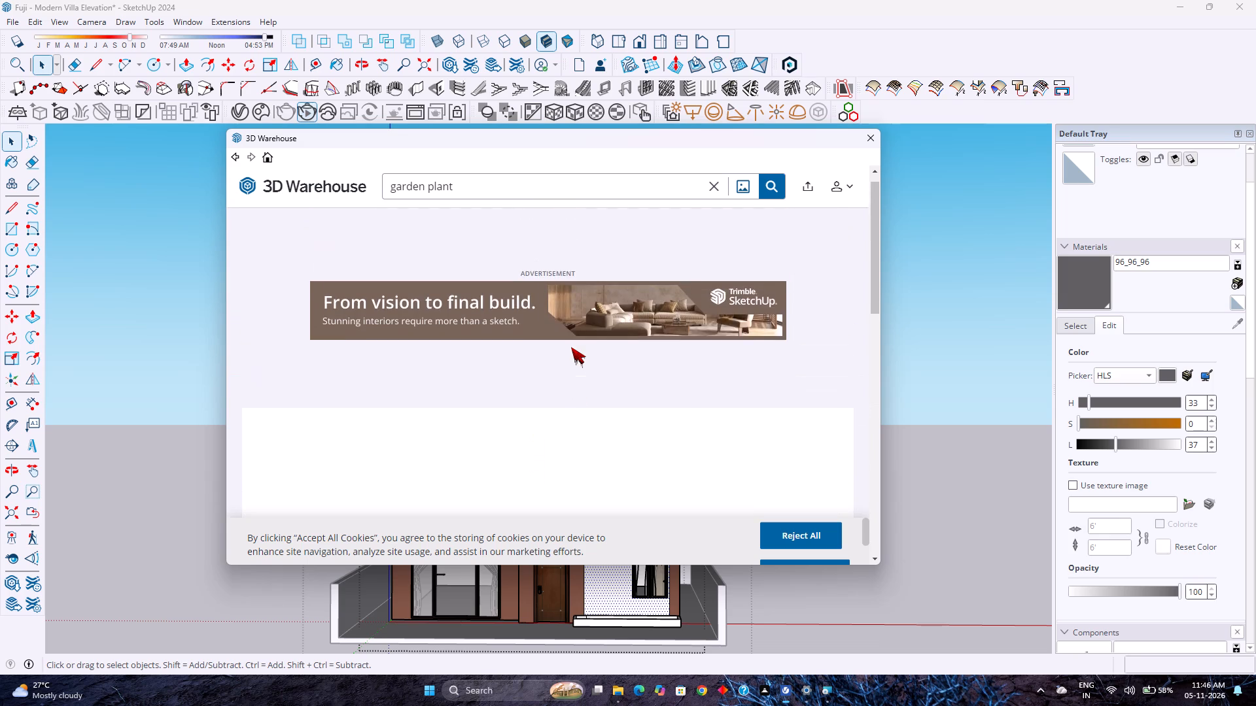
scroll(571, 347, "down", 3)
triple_click(571, 347)
double_click(570, 347)
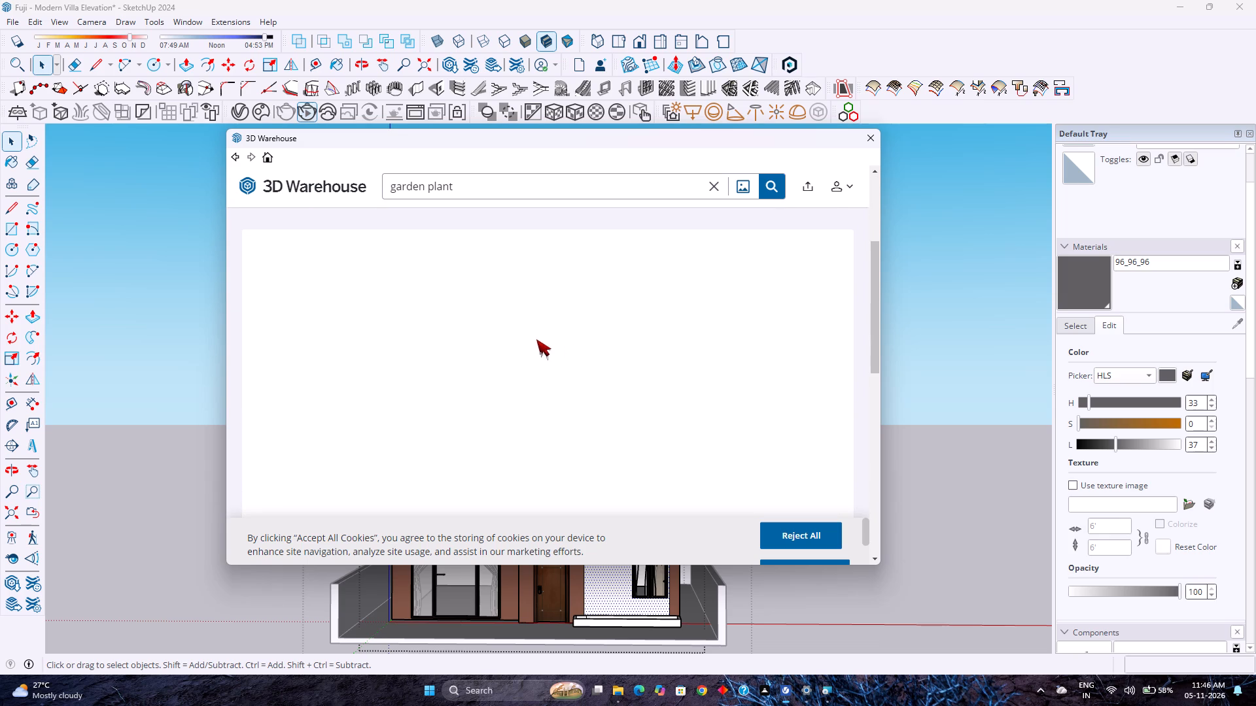
scroll(570, 357, "down", 4)
scroll(570, 357, "up", 2)
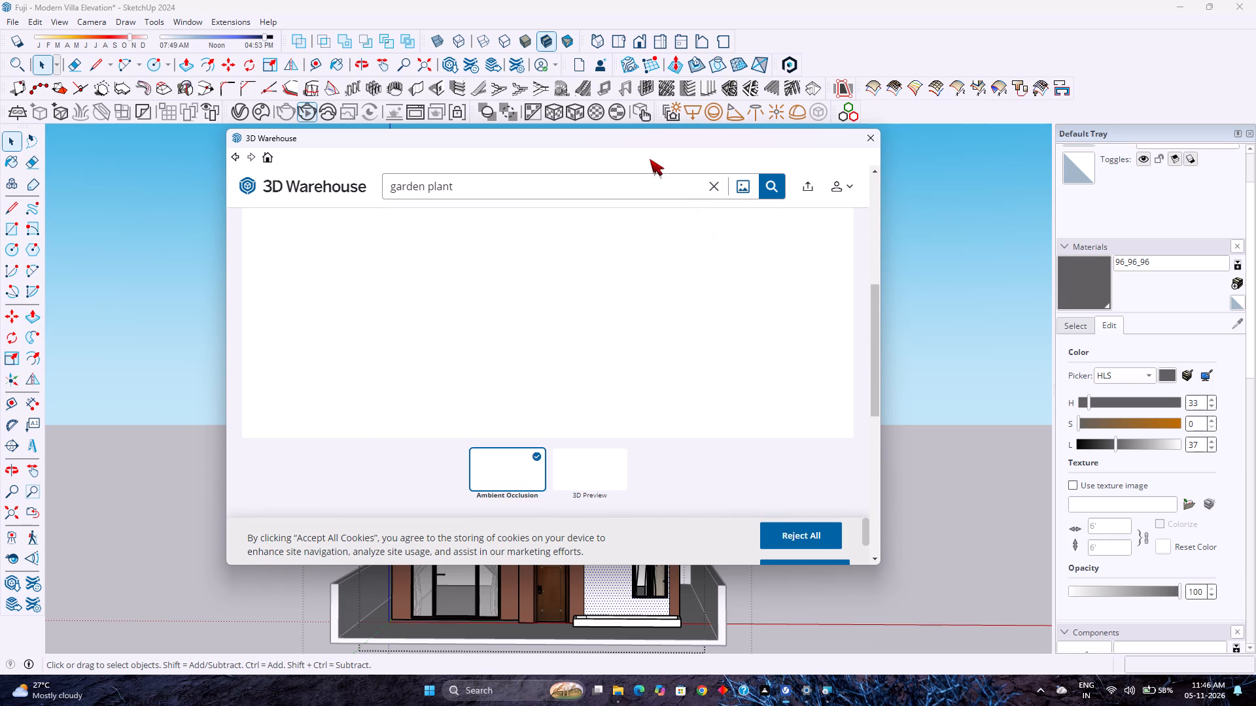
Return to the "garden plant" results and look through the rest of the loaded models for greenery suited to the villa's front.
left_click(239, 156)
scroll(453, 328, "down", 2)
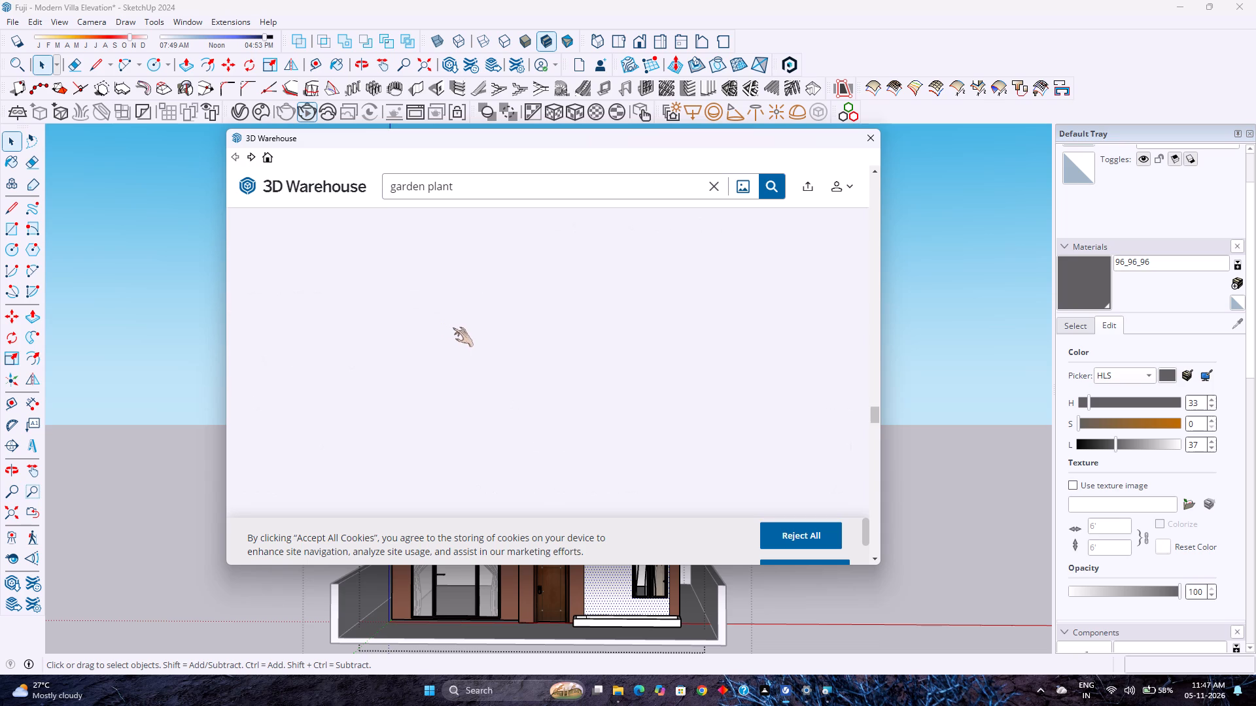
scroll(453, 328, "down", 10)
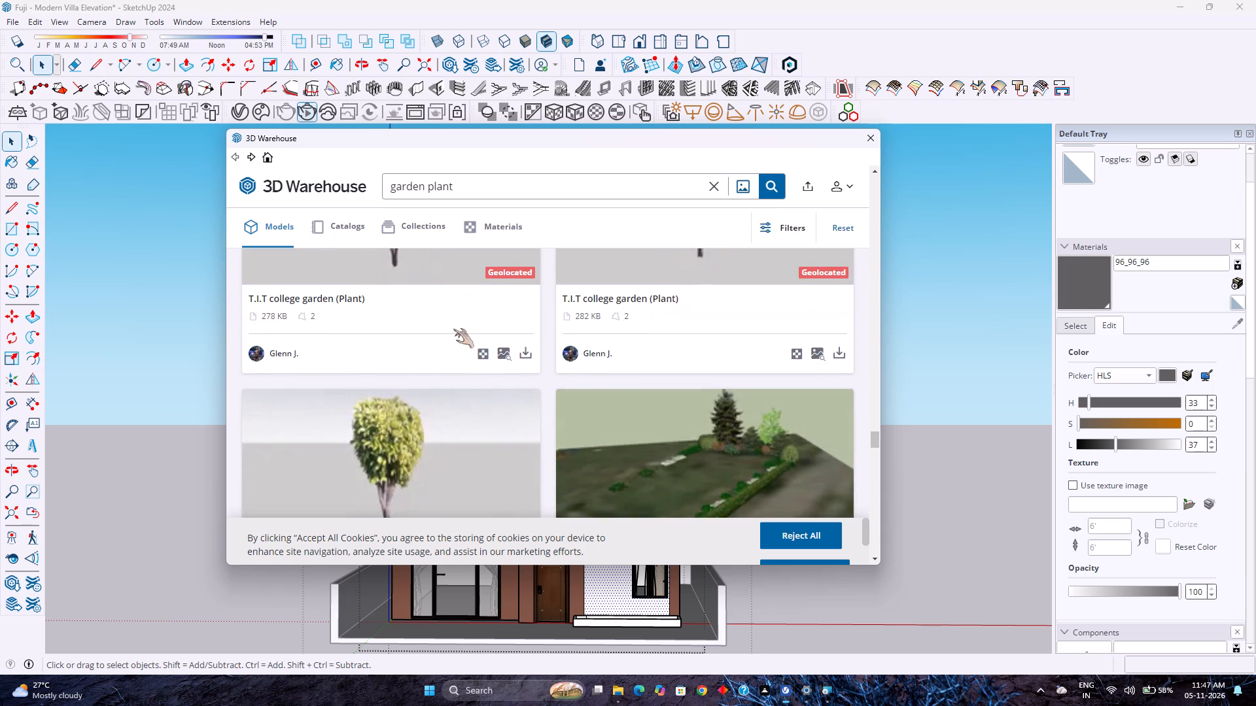
scroll(453, 329, "down", 8)
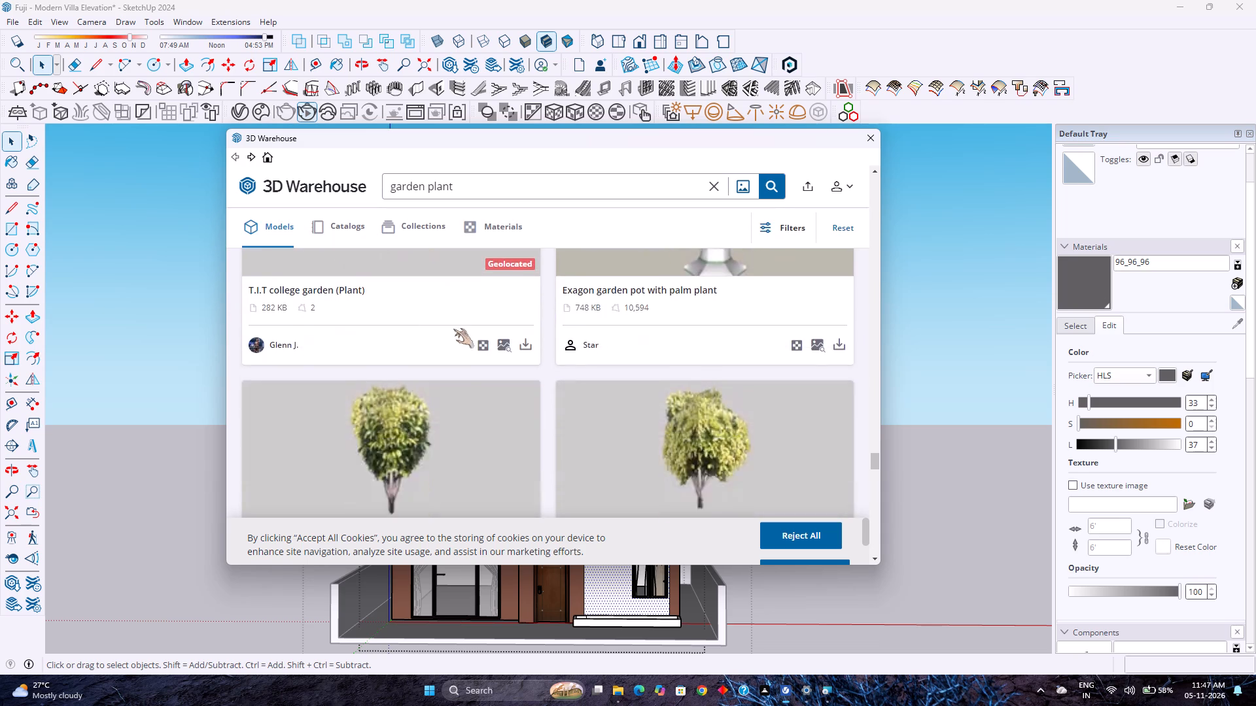
scroll(453, 329, "down", 9)
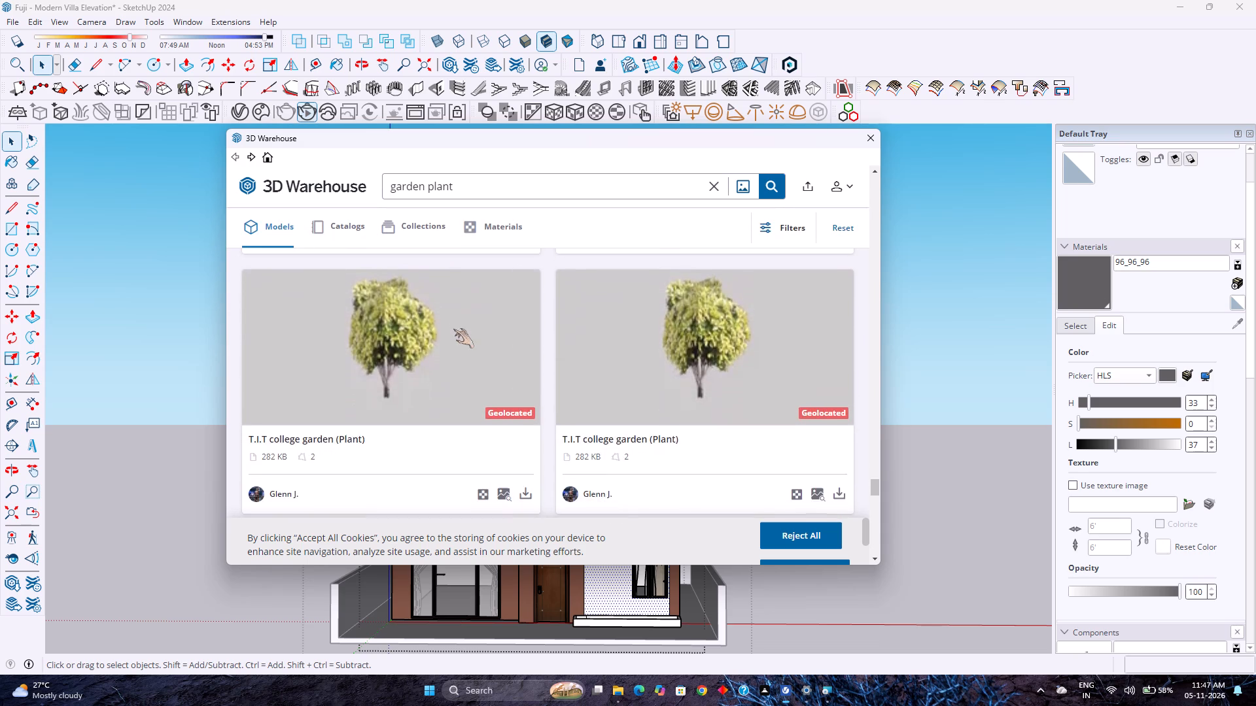
scroll(453, 329, "down", 2)
scroll(522, 336, "down", 7)
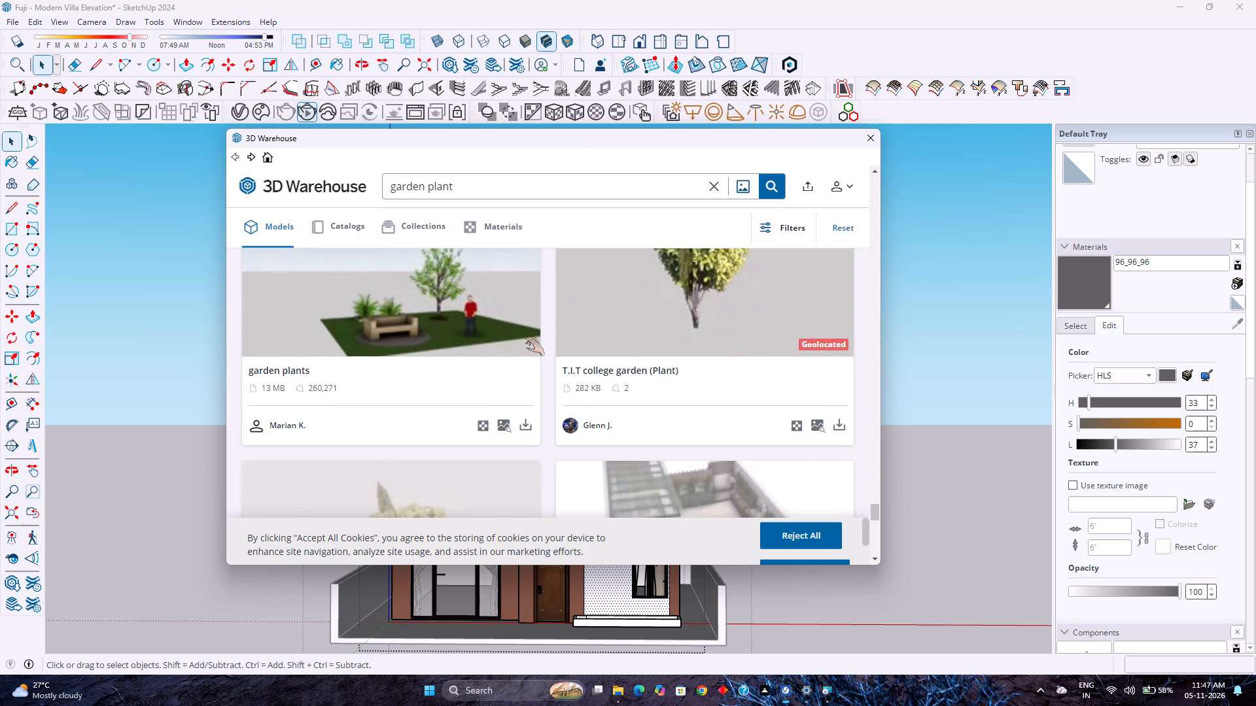
scroll(525, 337, "down", 12)
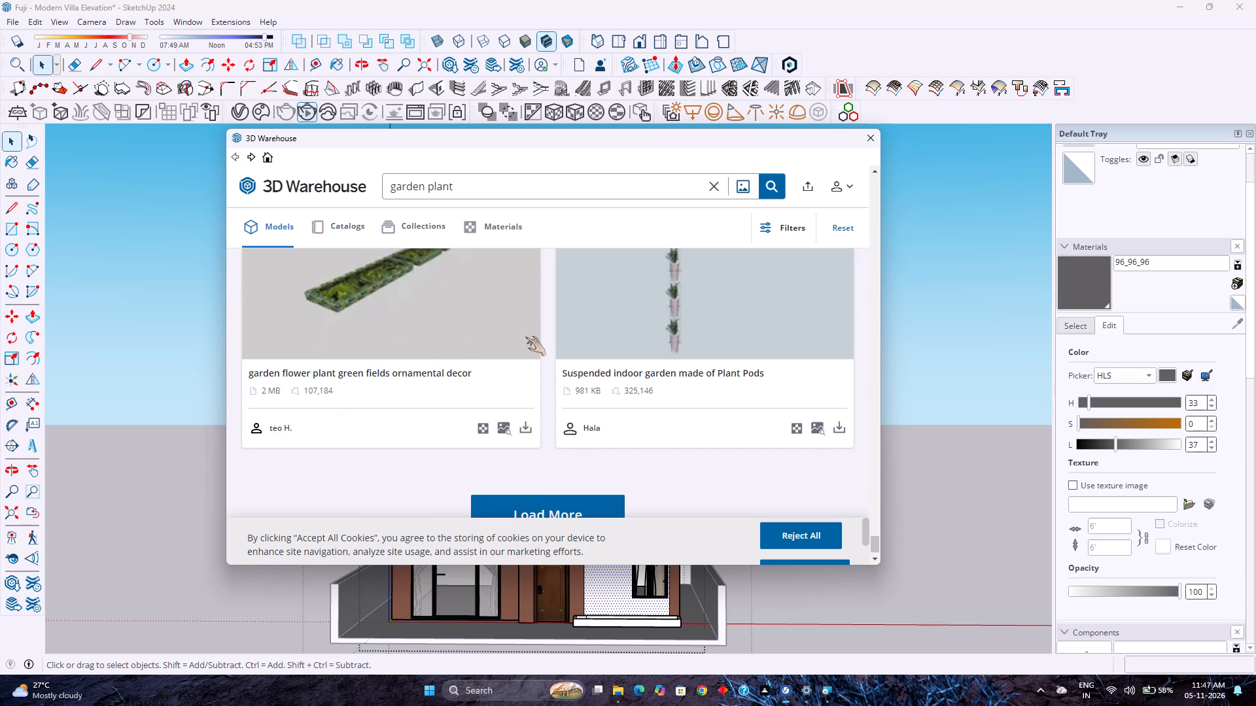
scroll(525, 337, "down", 4)
Load more "garden plant" results and look through the added models for planters, hedges or climbing plants suited to the villa.
left_click(538, 480)
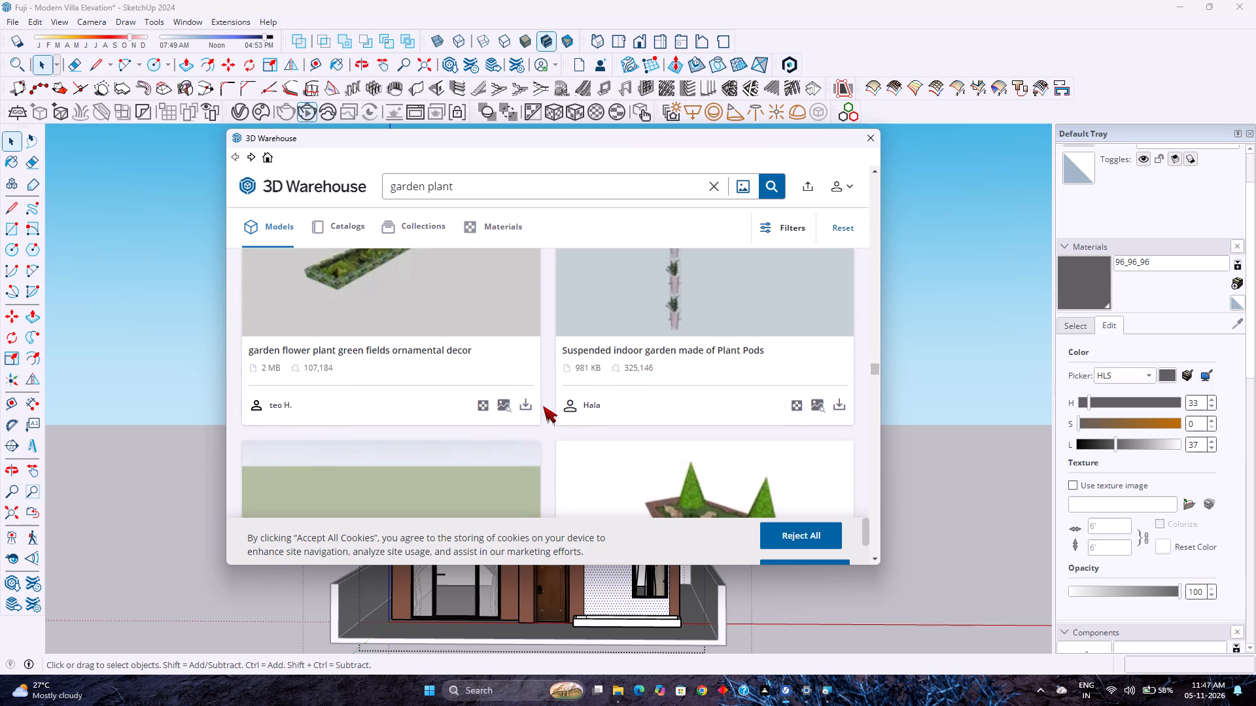
scroll(543, 406, "down", 6)
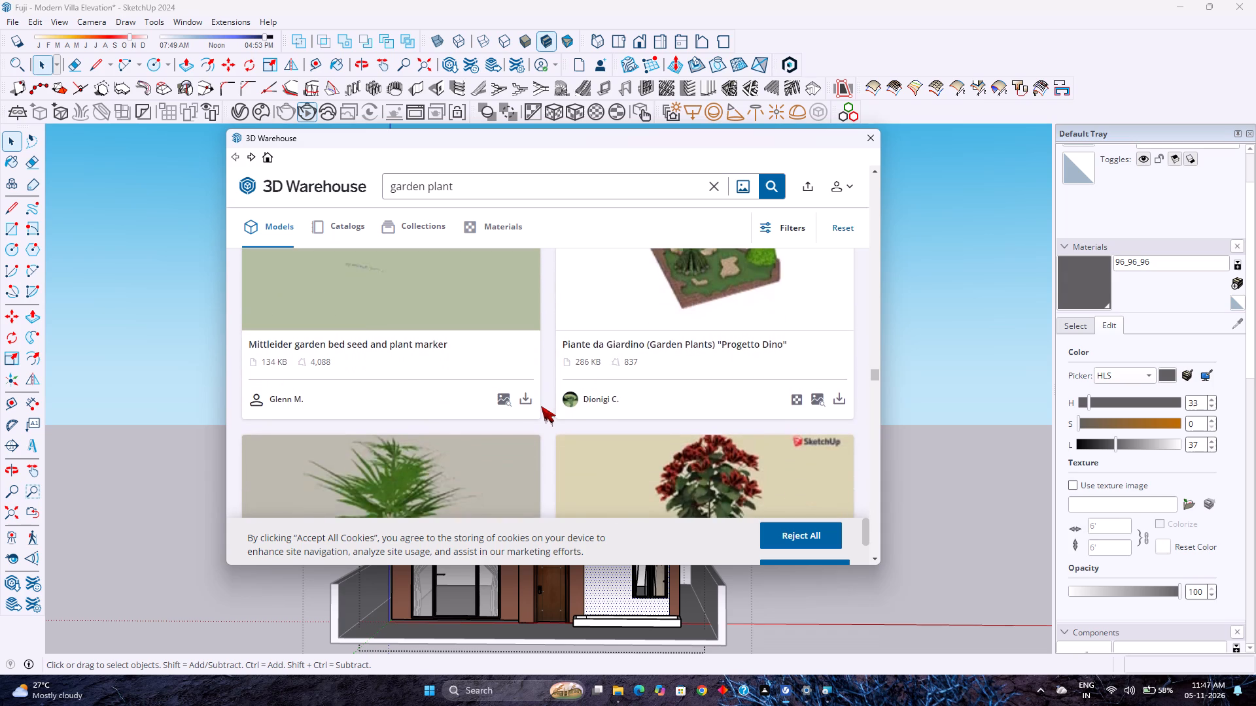
scroll(541, 406, "down", 7)
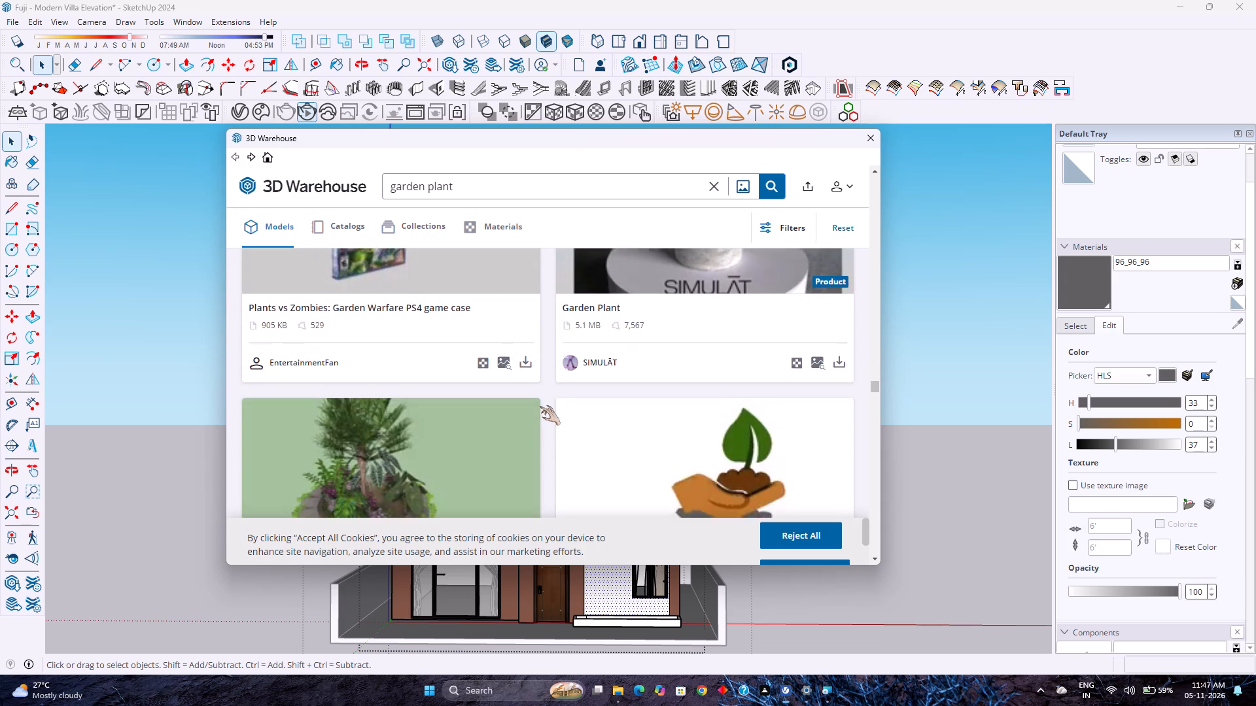
scroll(540, 406, "down", 10)
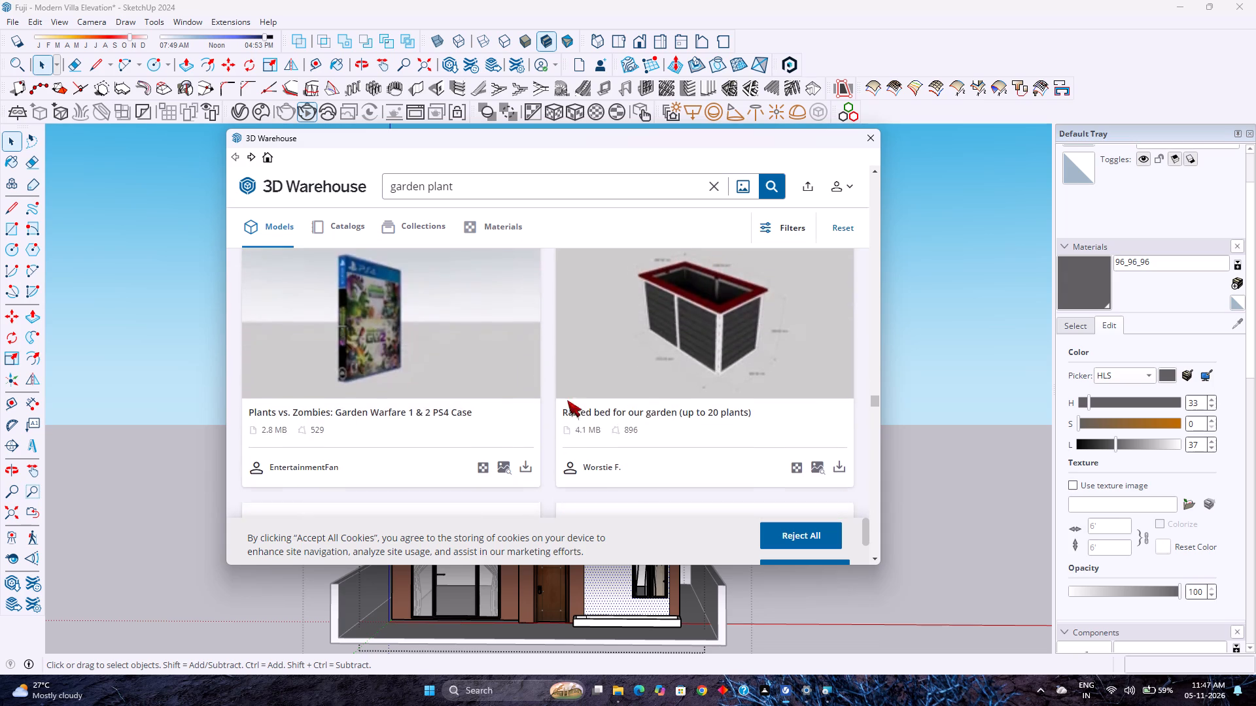
scroll(560, 407, "down", 10)
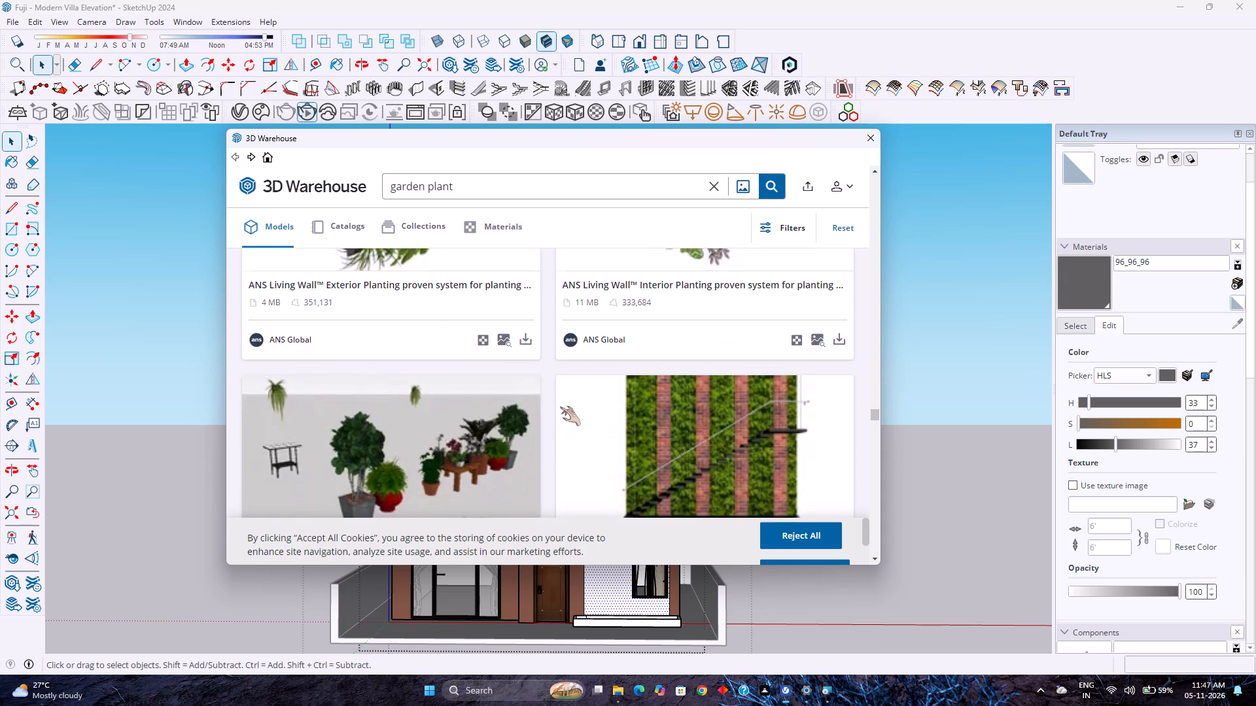
scroll(560, 407, "down", 11)
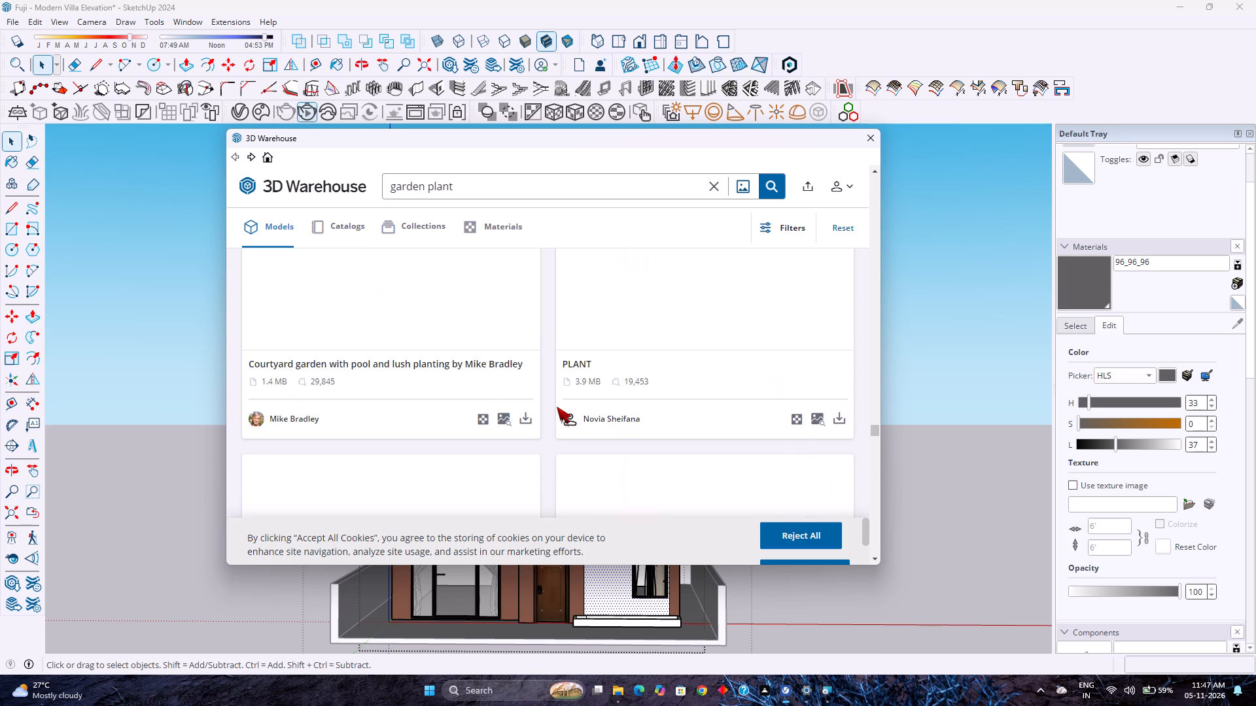
scroll(557, 407, "down", 1)
scroll(557, 407, "up", 9)
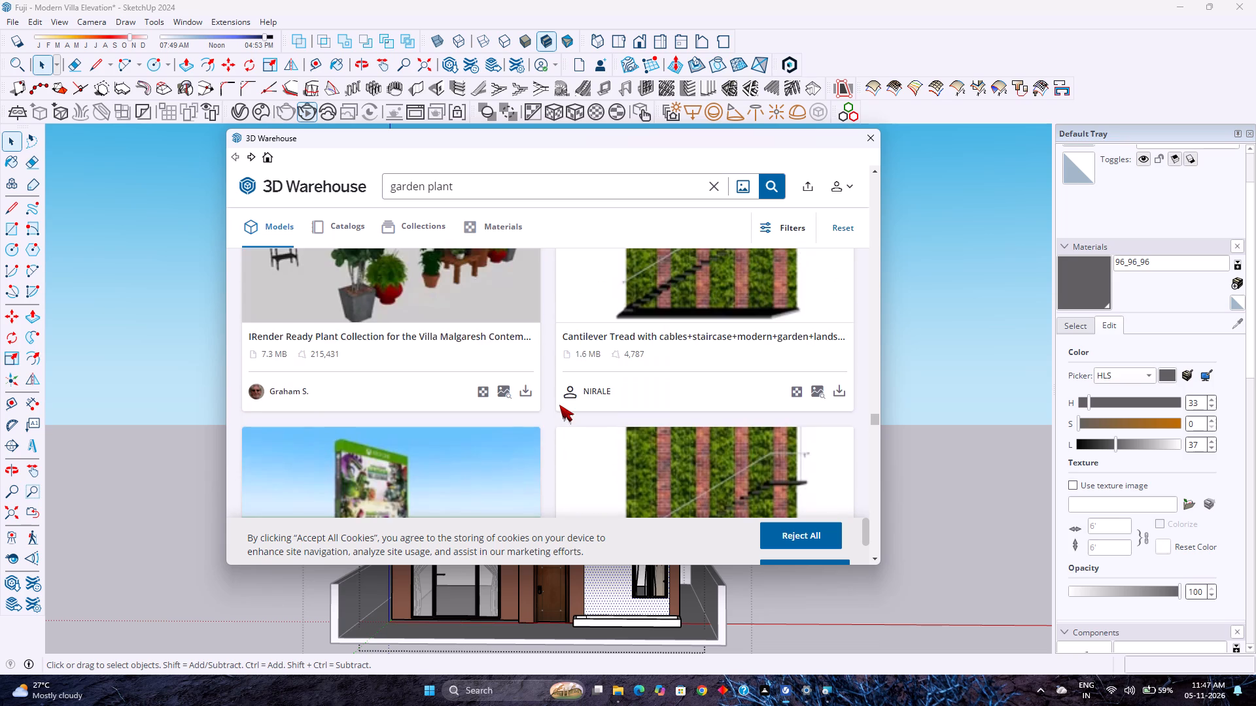
scroll(559, 405, "down", 5)
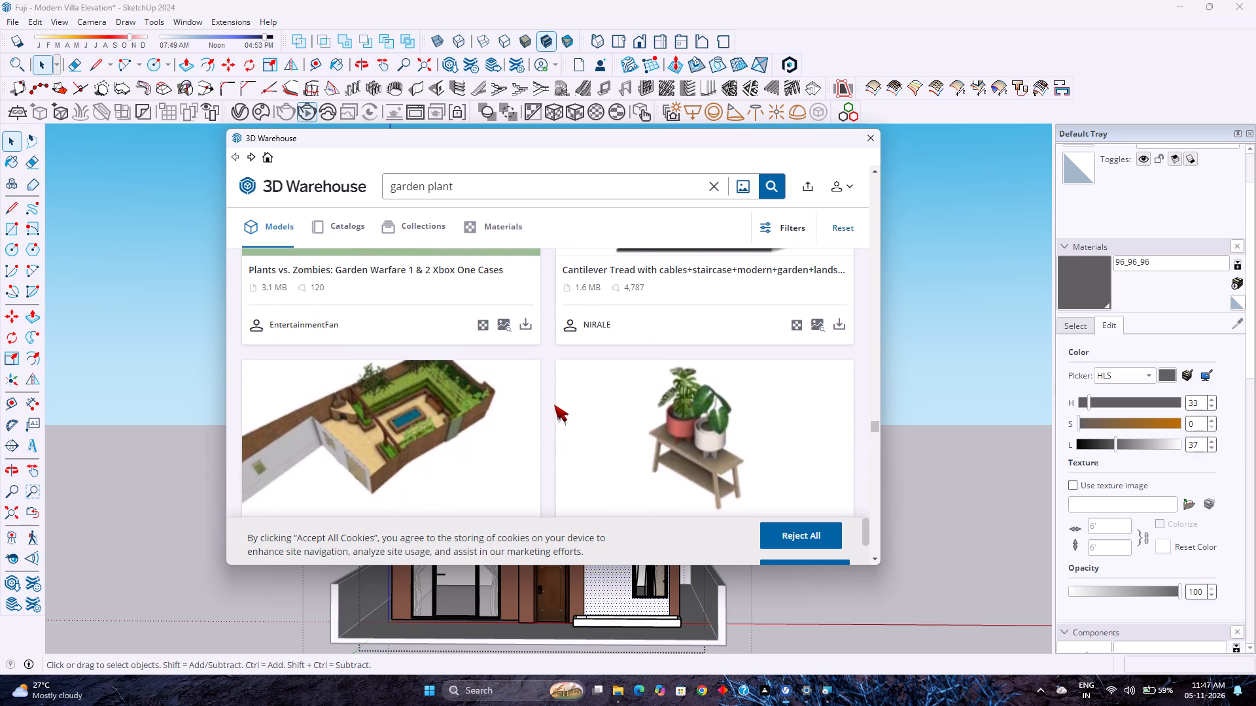
scroll(551, 405, "down", 2)
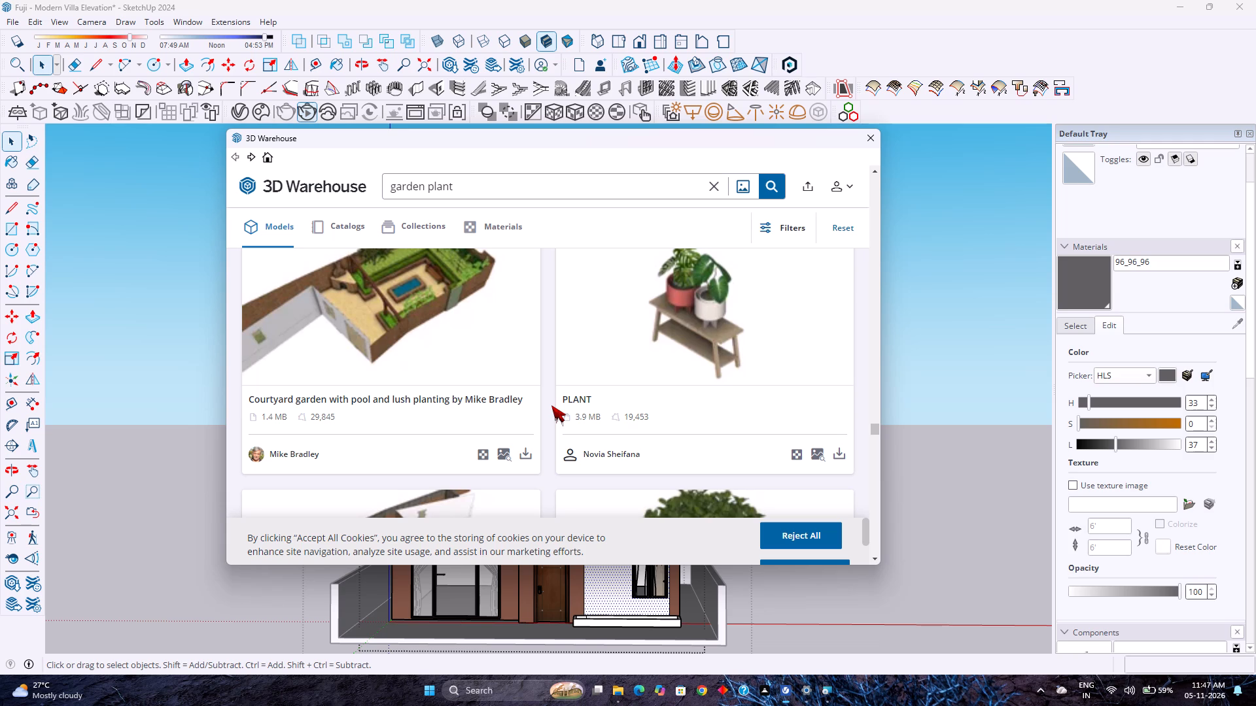
scroll(551, 405, "down", 8)
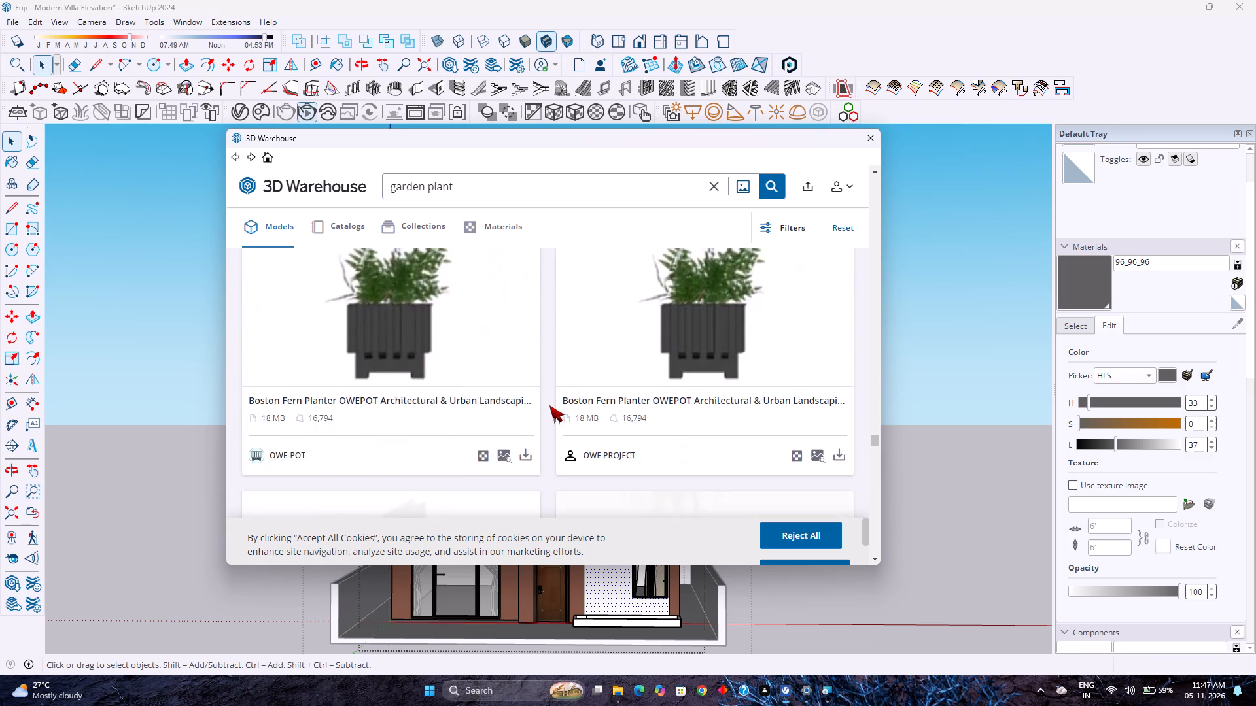
scroll(549, 405, "down", 11)
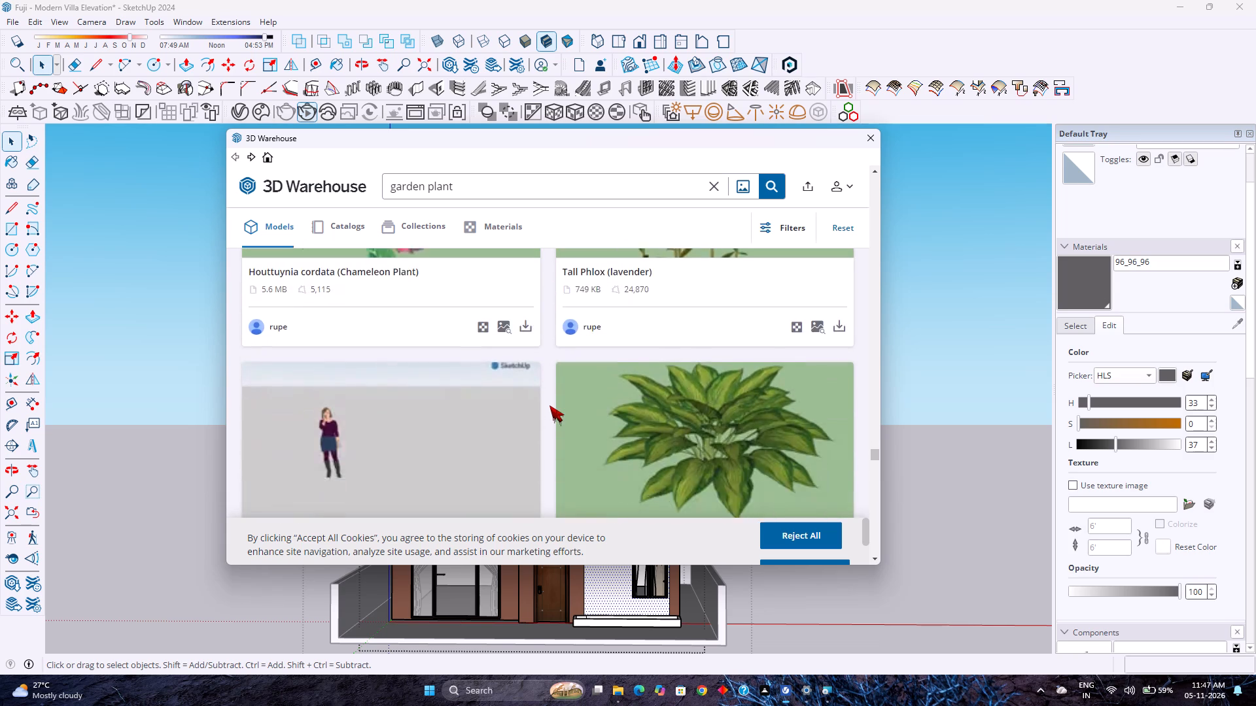
scroll(549, 405, "down", 10)
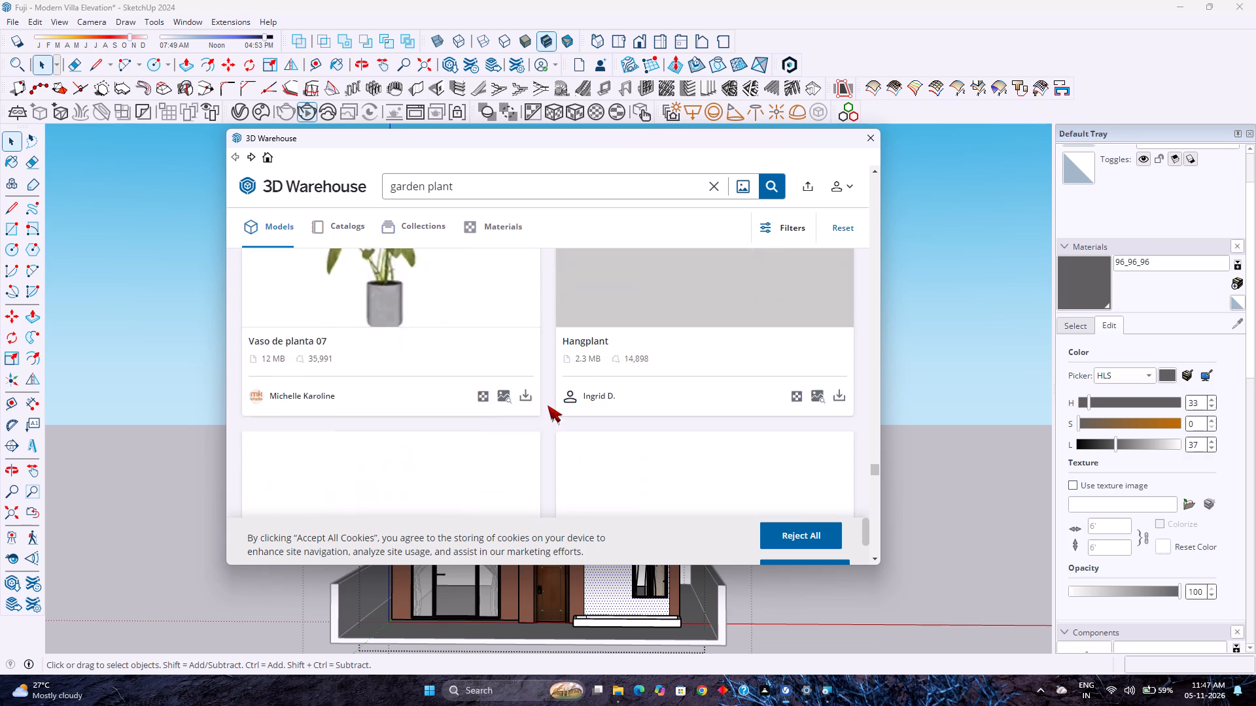
scroll(548, 405, "down", 10)
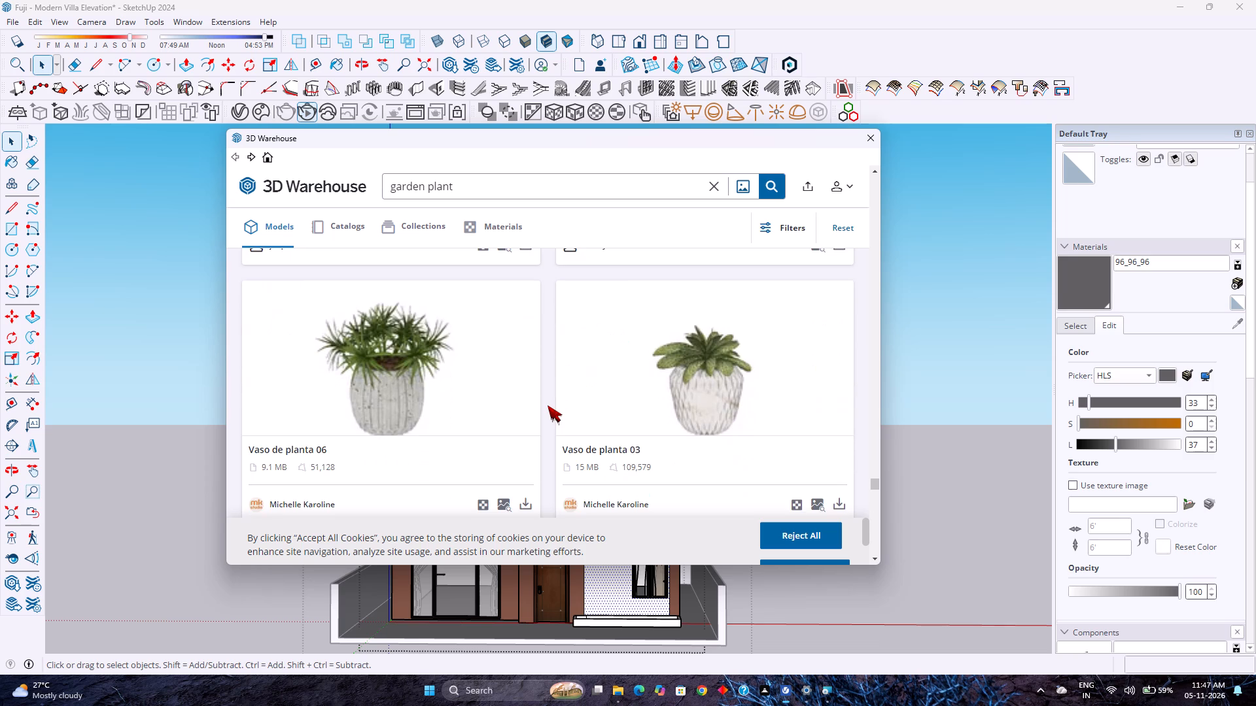
scroll(548, 405, "down", 11)
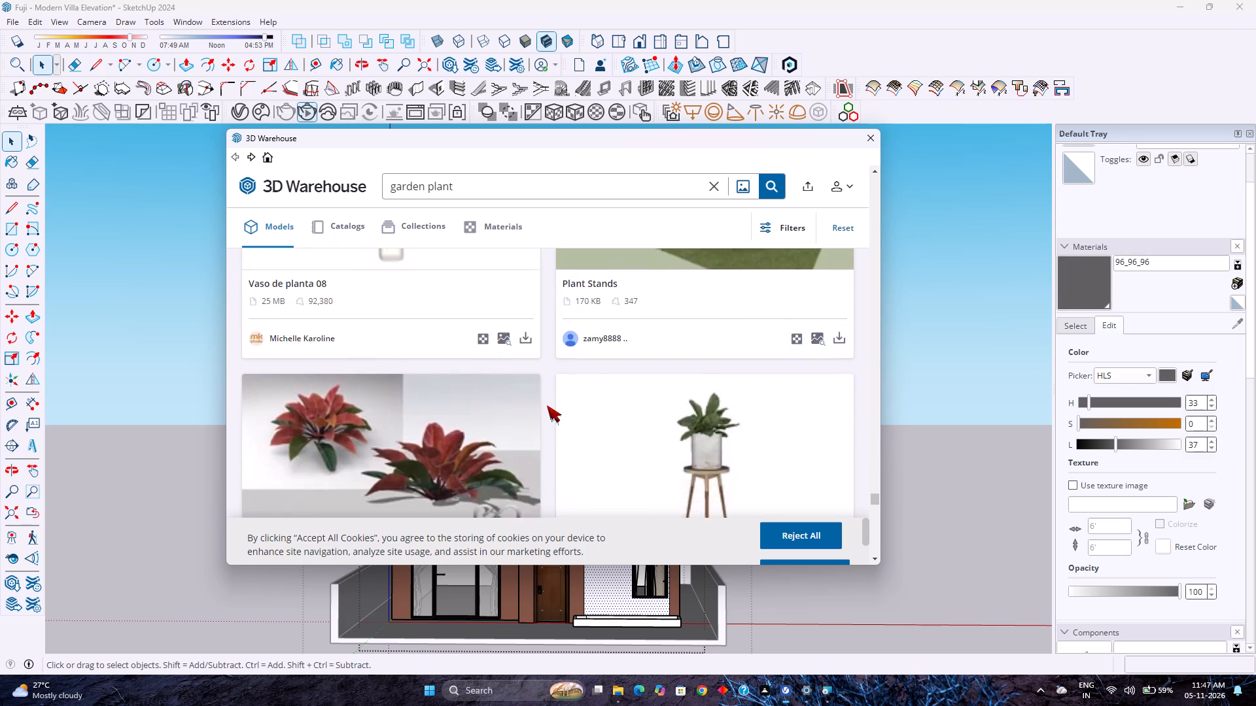
scroll(547, 405, "down", 8)
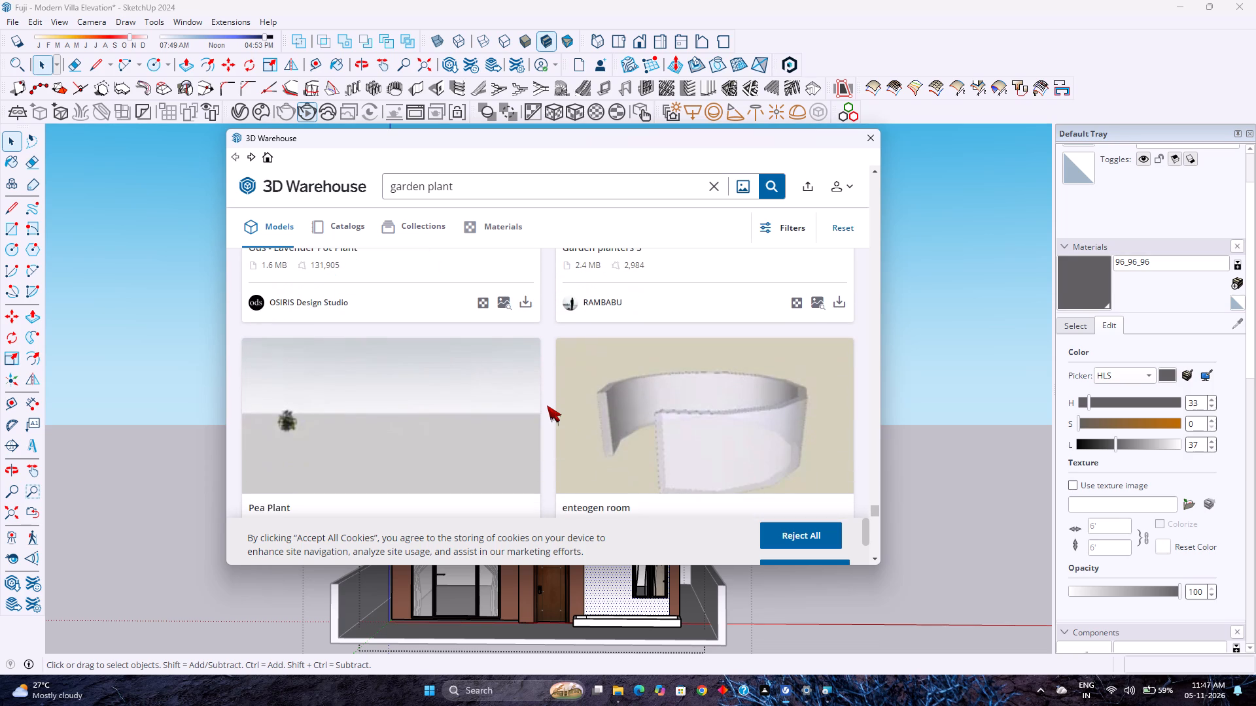
scroll(547, 405, "down", 9)
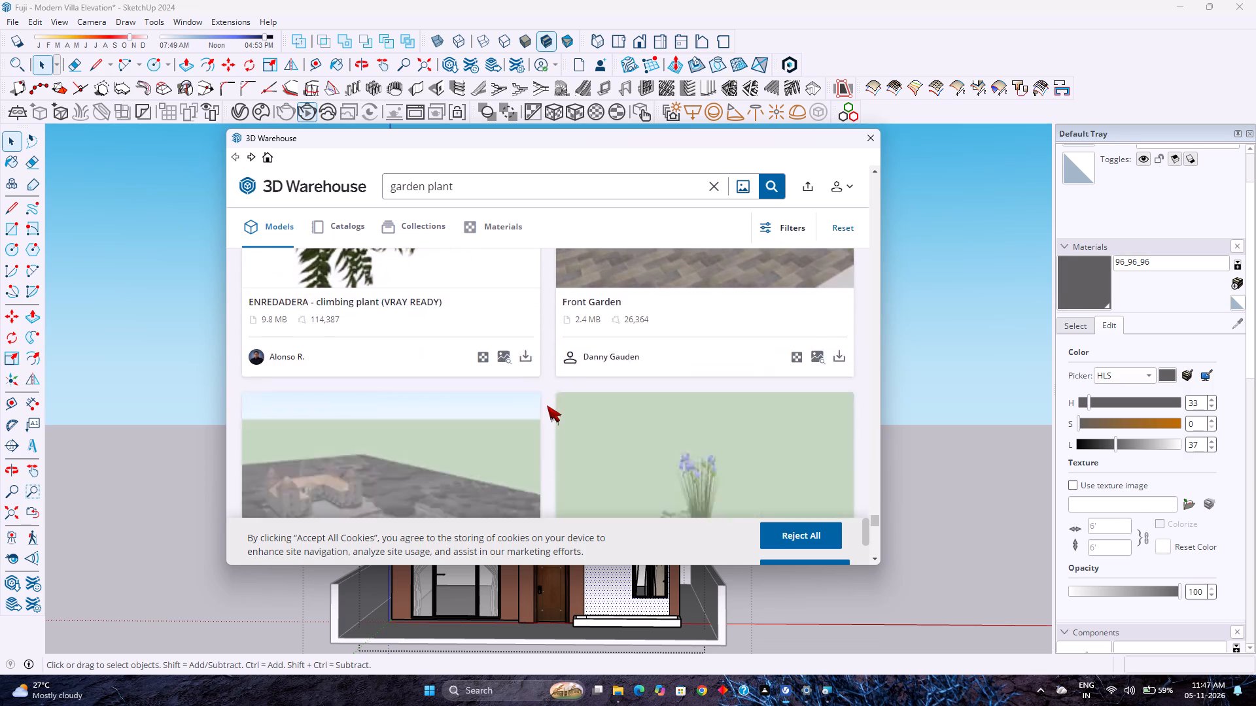
scroll(547, 405, "down", 8)
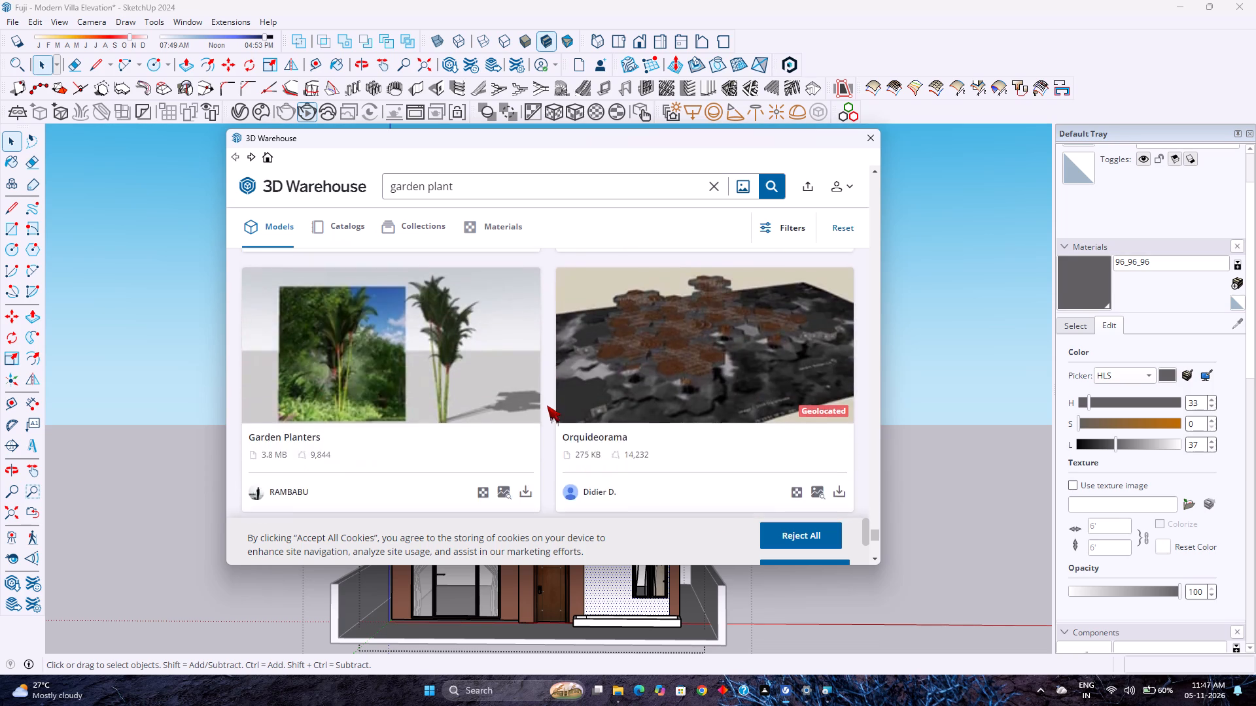
scroll(547, 405, "down", 10)
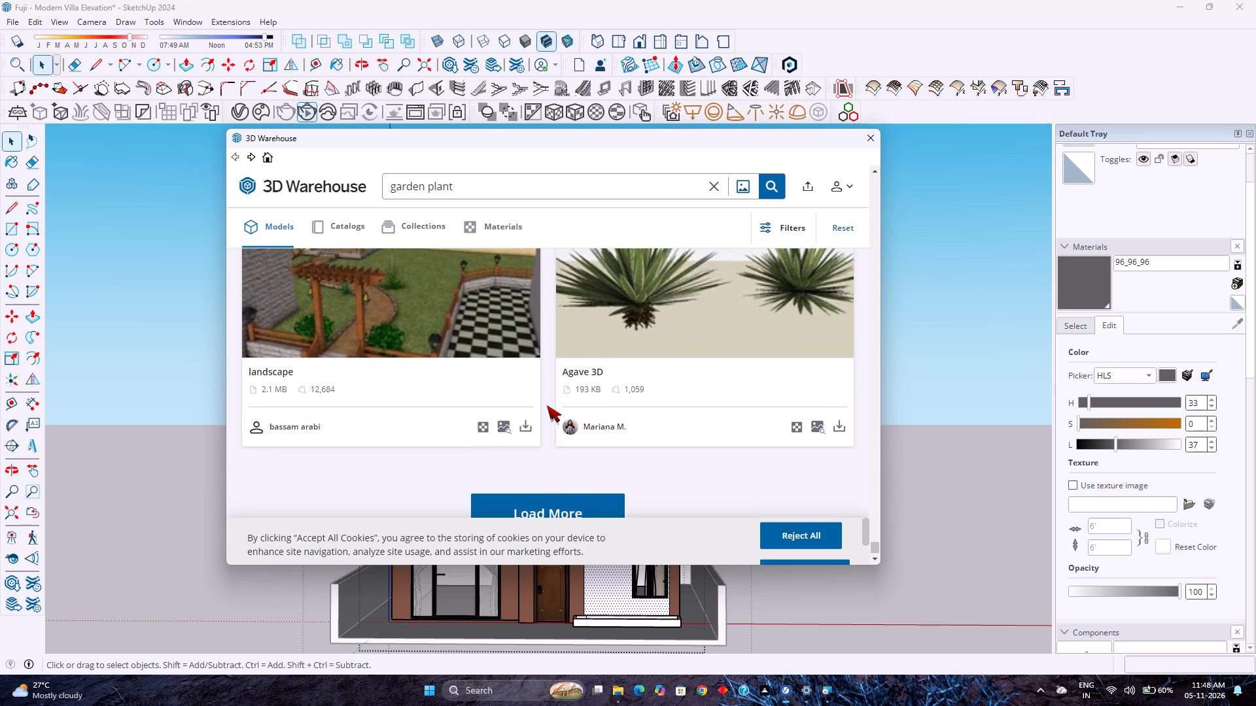
scroll(547, 405, "down", 3)
Load more "garden plant" results and look through the added models for hedges, planters or green walls suited to the villa's front.
left_click(519, 480)
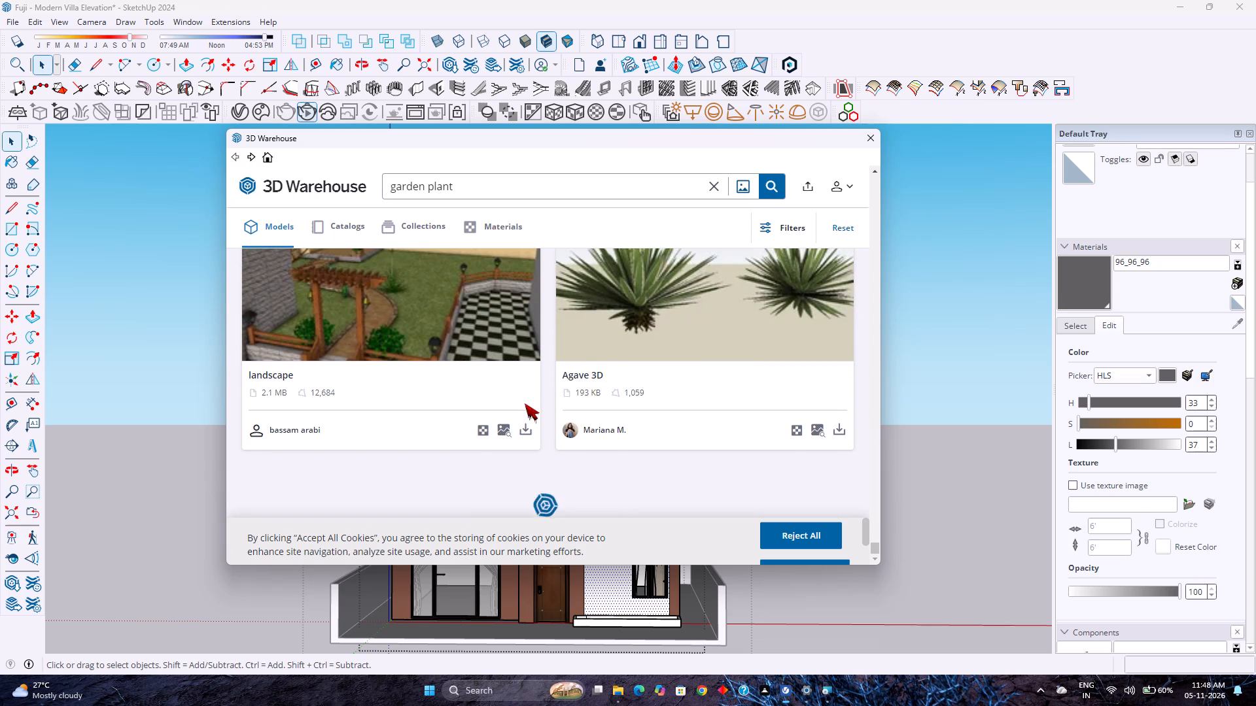
scroll(532, 402, "down", 3)
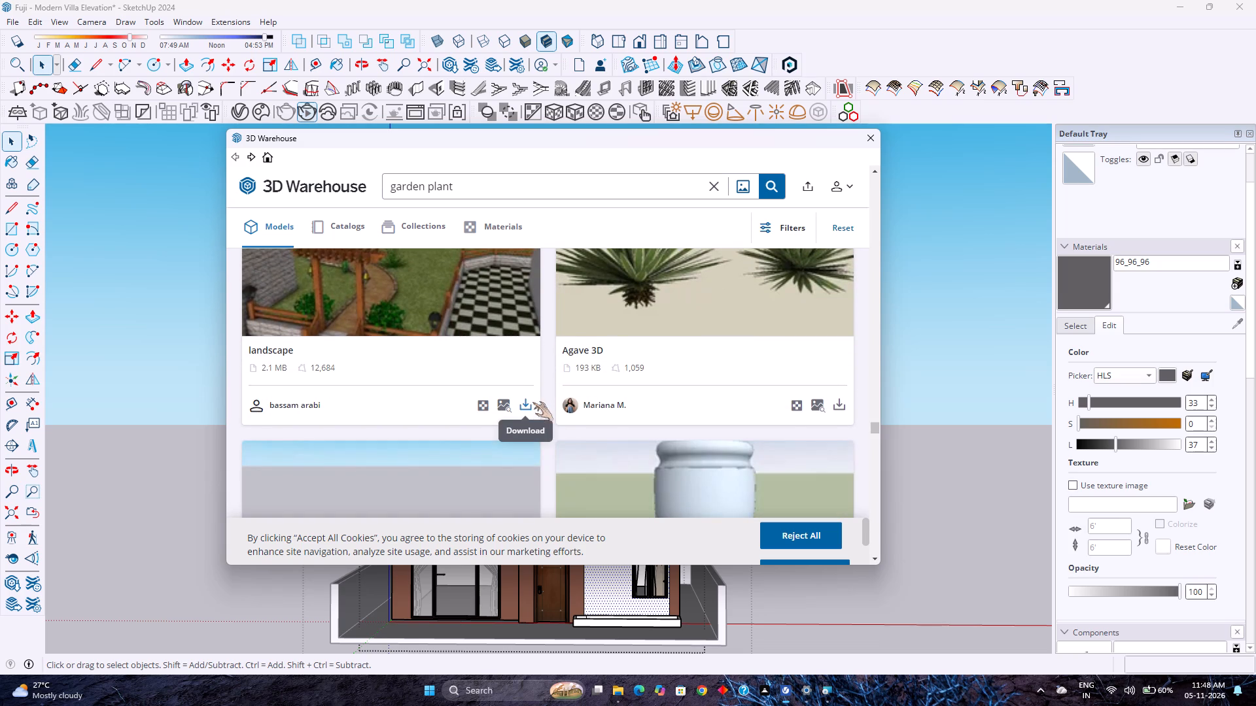
scroll(532, 402, "down", 7)
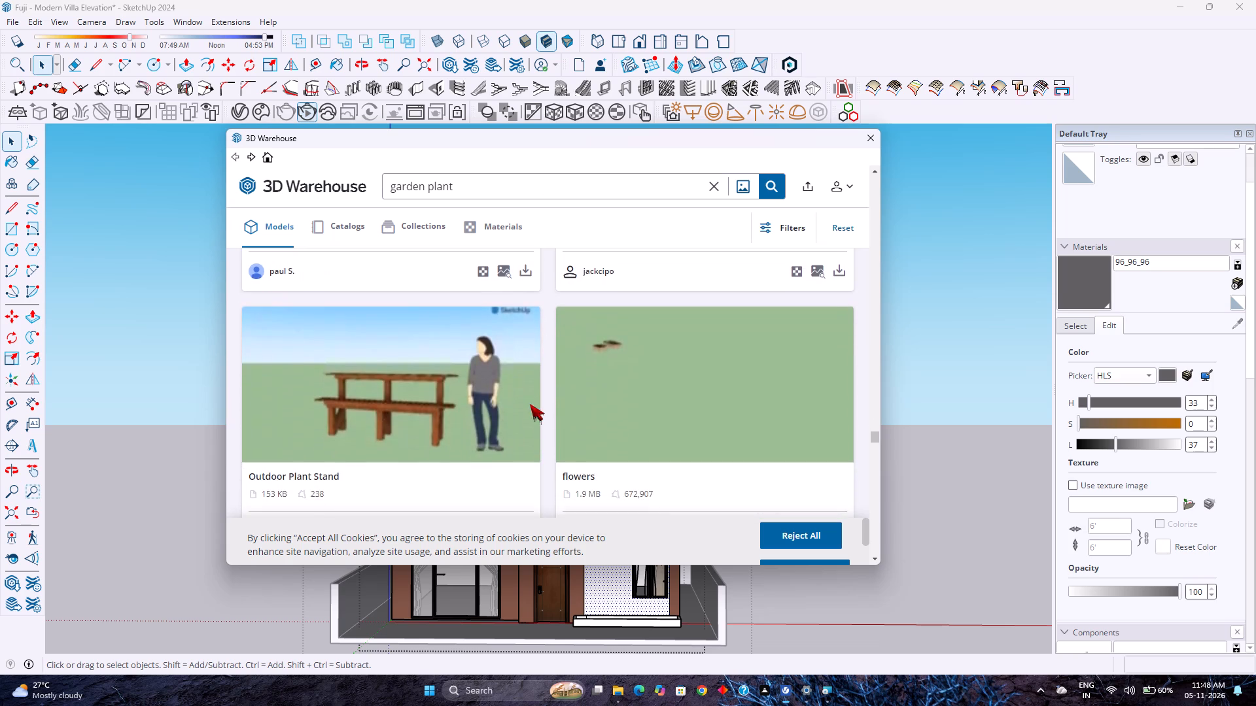
scroll(530, 404, "down", 4)
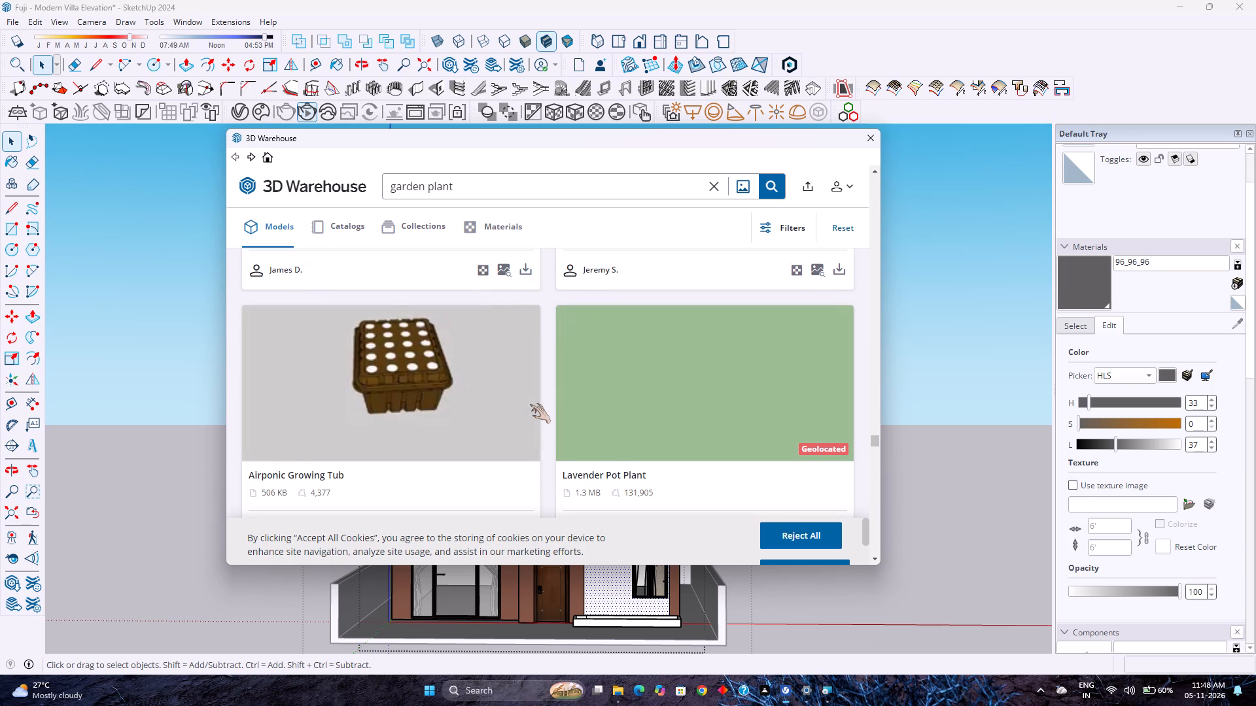
scroll(530, 404, "down", 4)
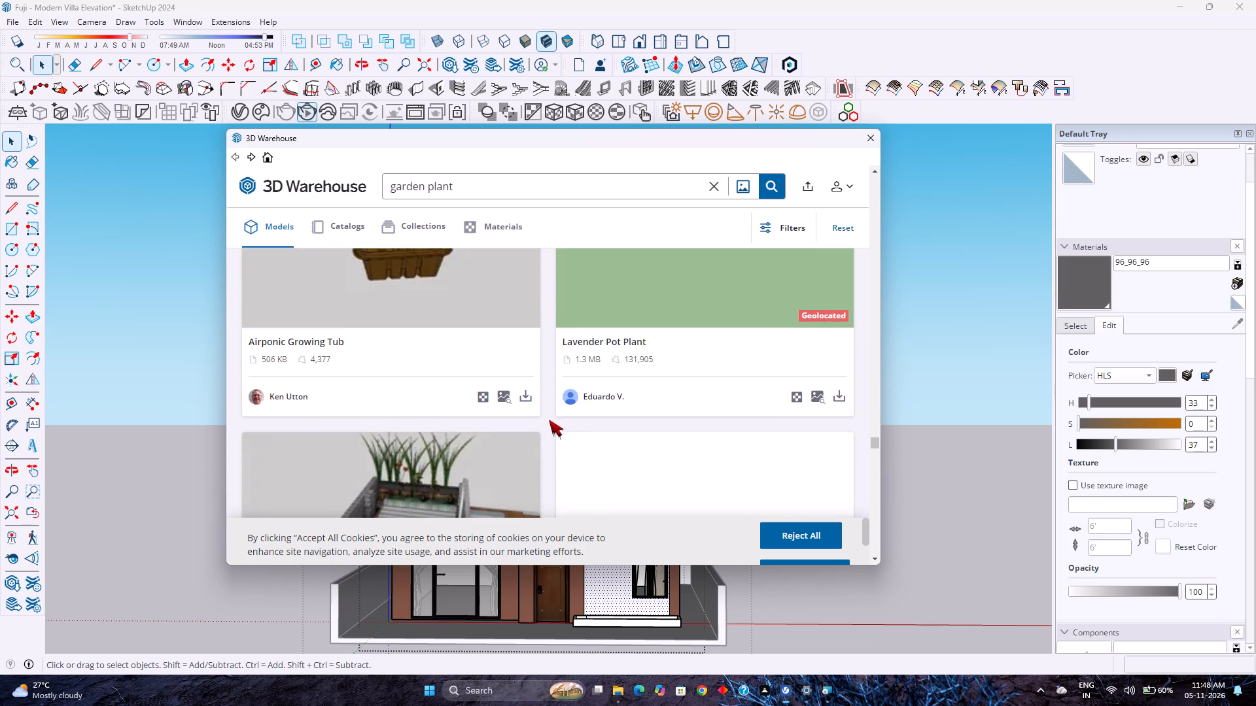
scroll(551, 419, "down", 2)
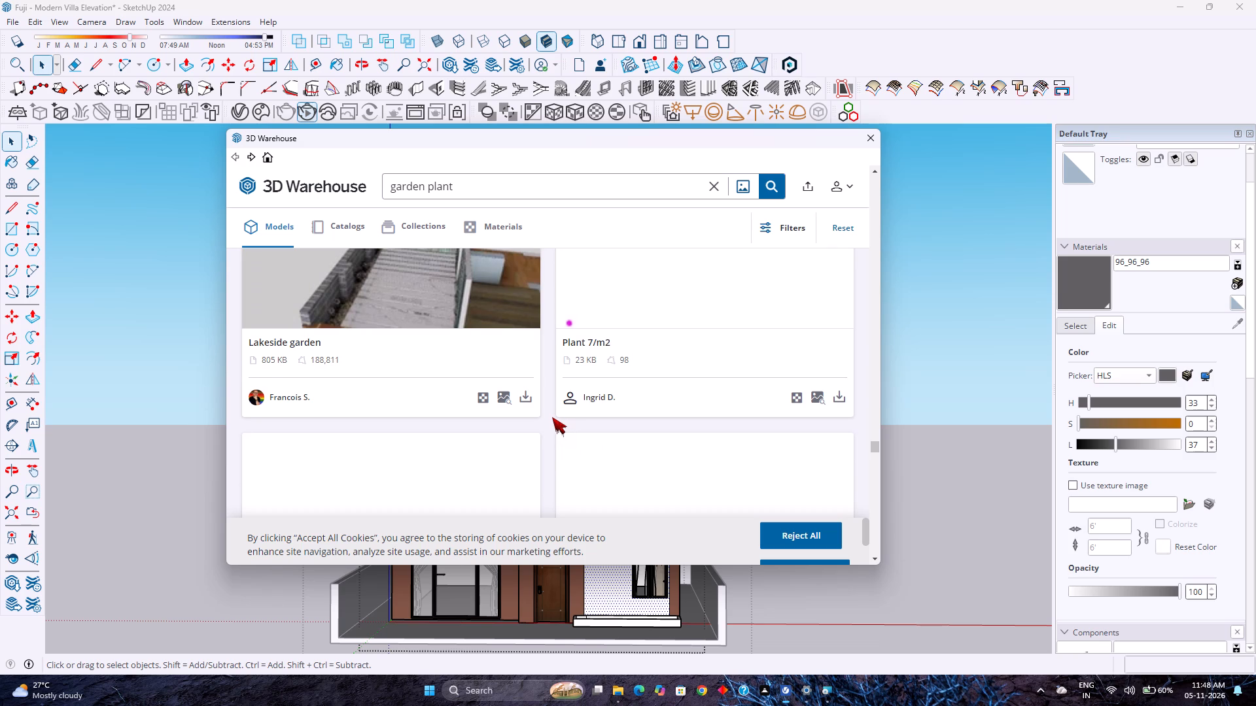
scroll(552, 417, "down", 1)
scroll(552, 417, "up", 1)
scroll(552, 417, "down", 2)
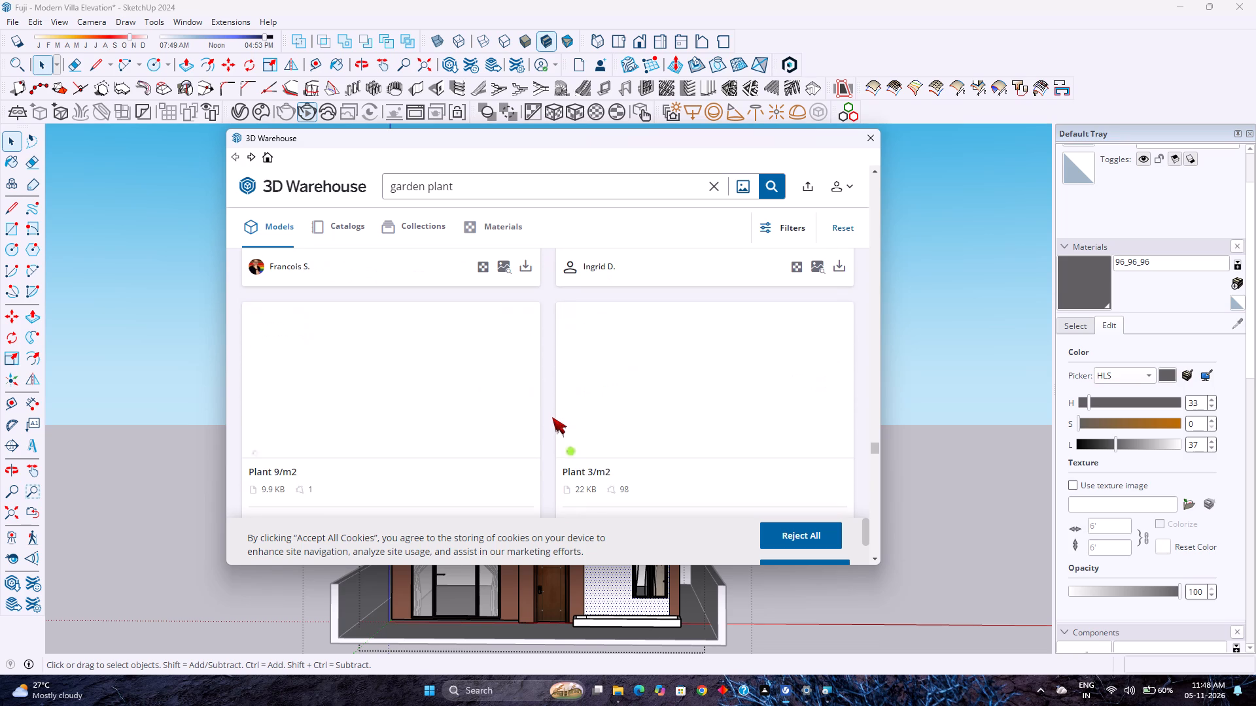
scroll(552, 417, "down", 1)
scroll(552, 417, "up", 4)
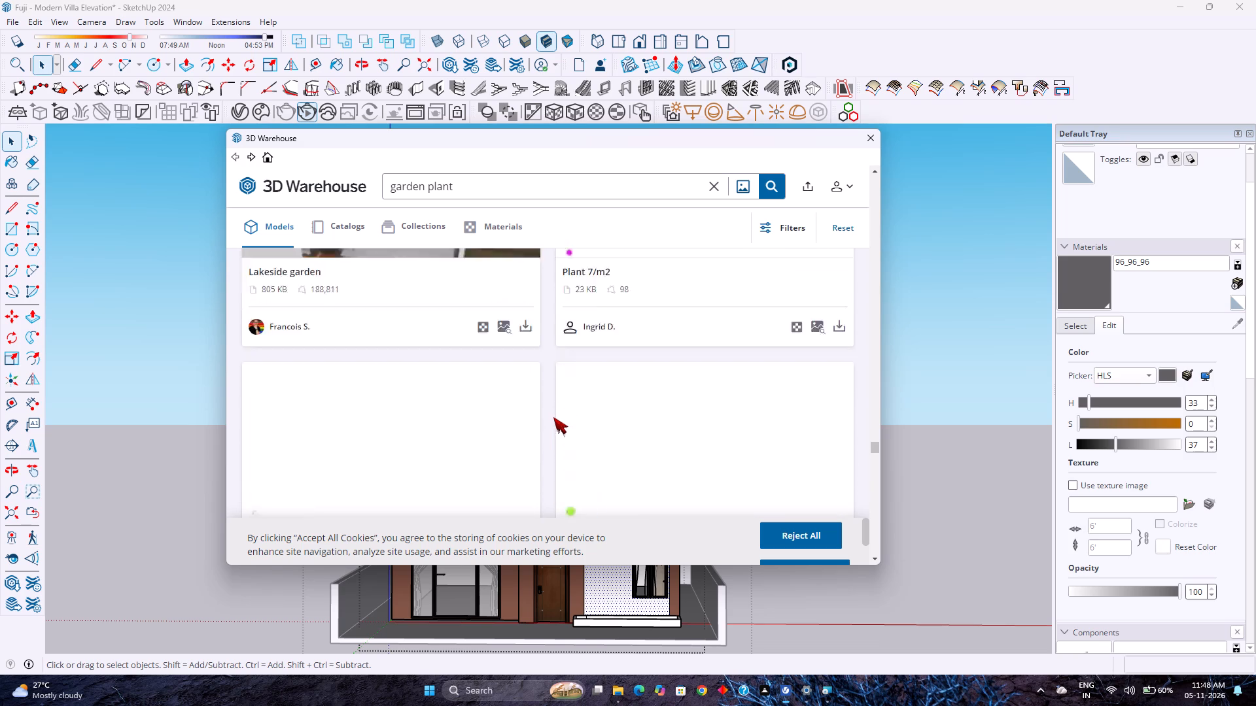
scroll(554, 416, "up", 8)
scroll(554, 416, "down", 3)
scroll(554, 416, "up", 3)
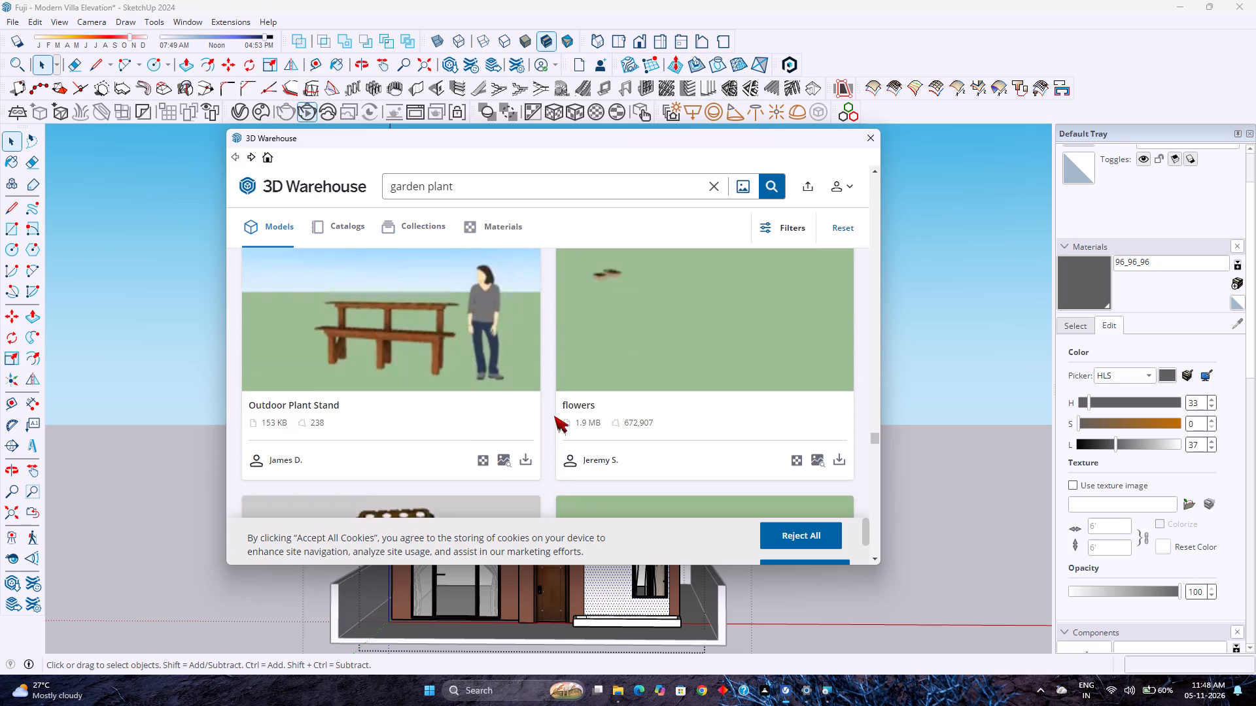
scroll(554, 416, "down", 9)
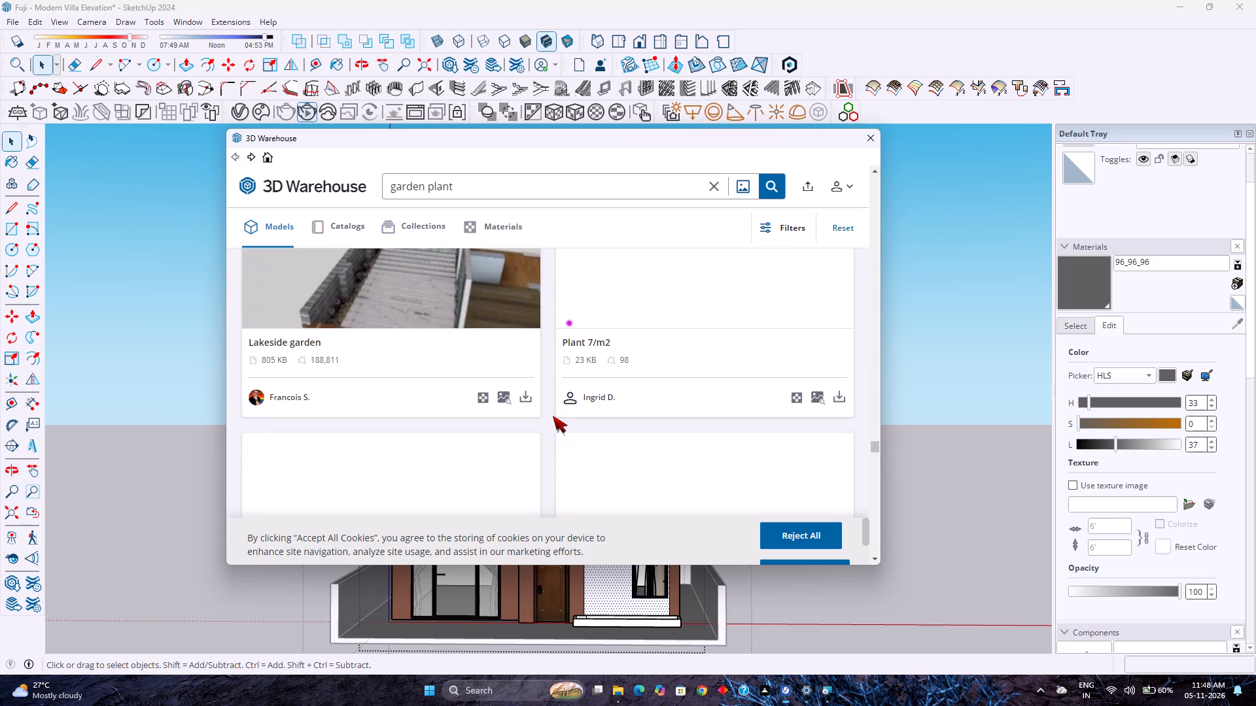
scroll(553, 416, "down", 5)
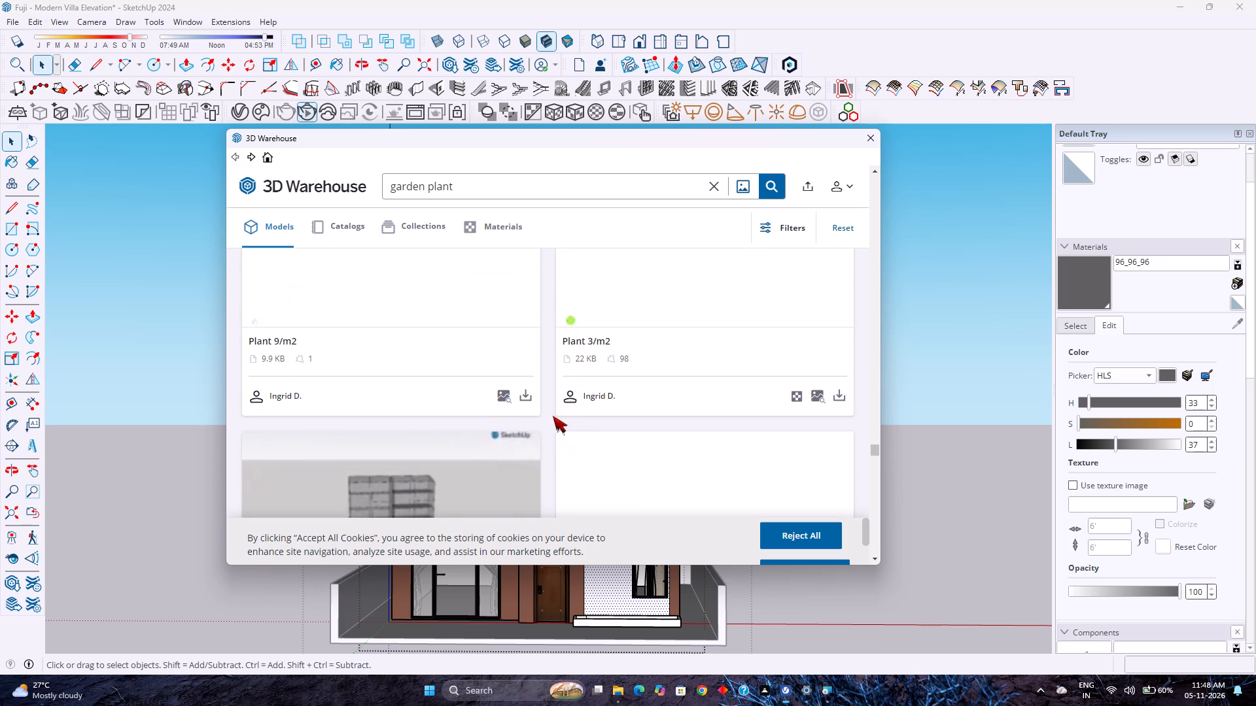
scroll(553, 416, "up", 2)
scroll(553, 416, "down", 8)
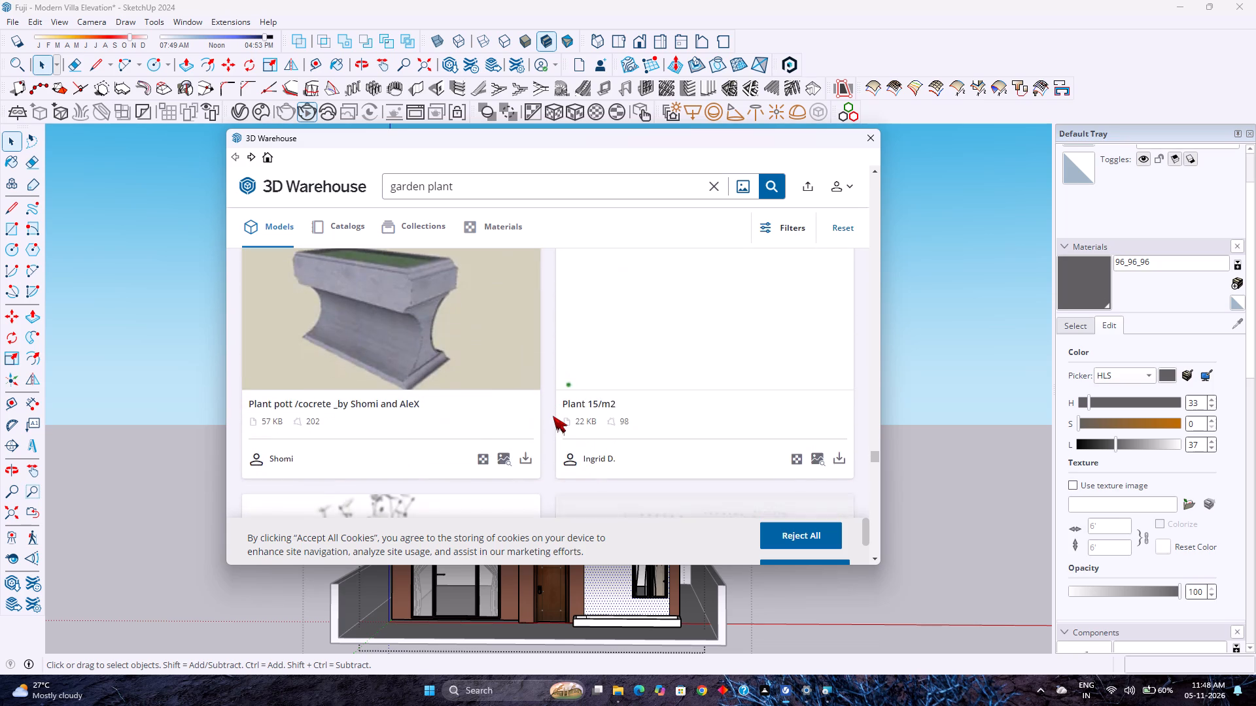
scroll(553, 416, "down", 6)
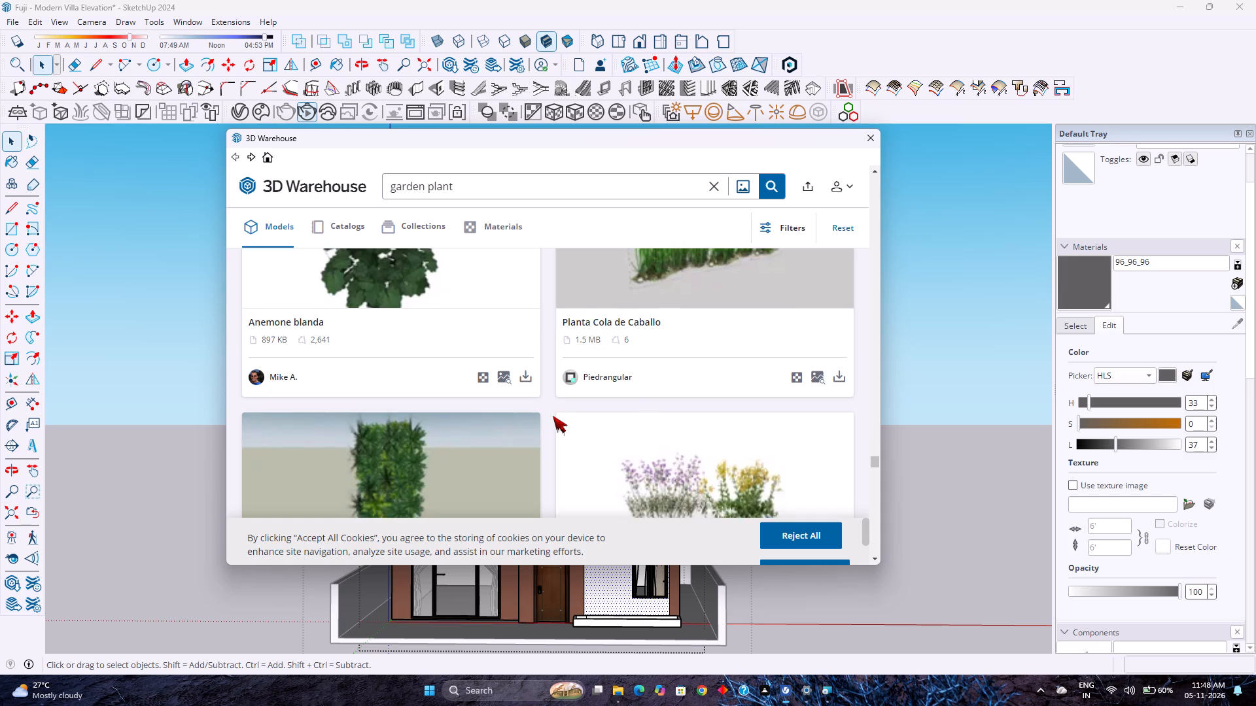
scroll(553, 416, "down", 7)
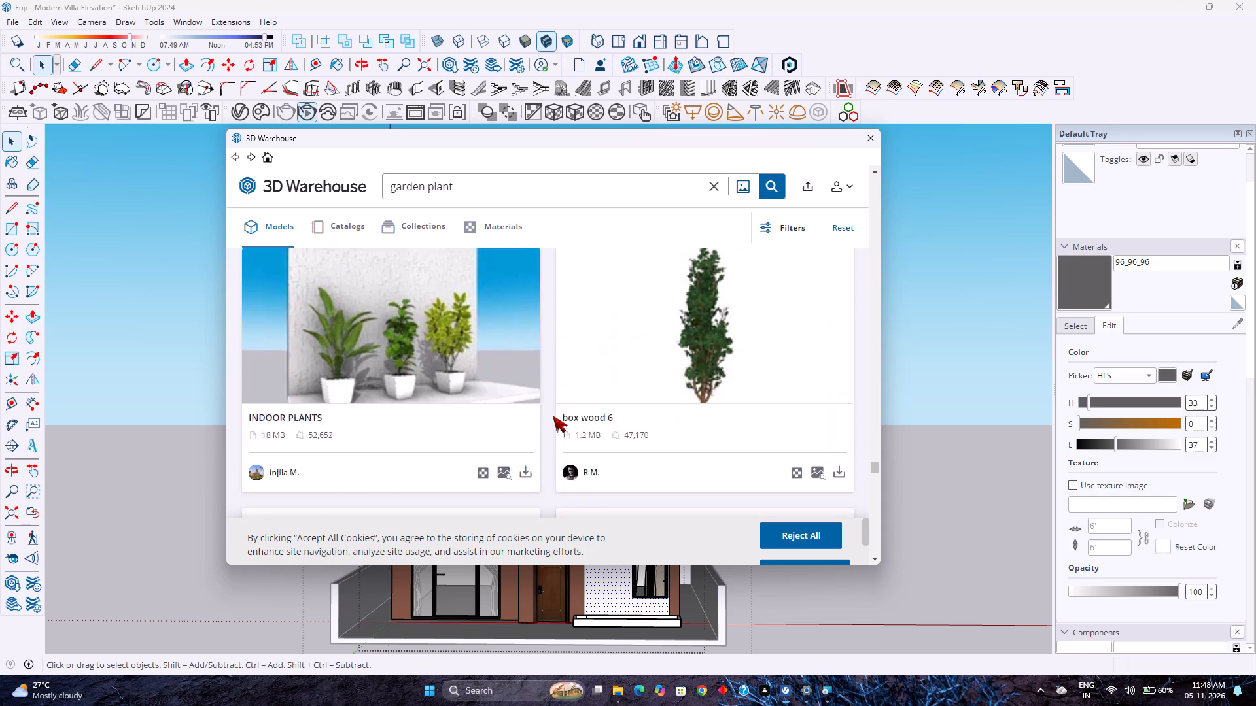
scroll(553, 416, "down", 7)
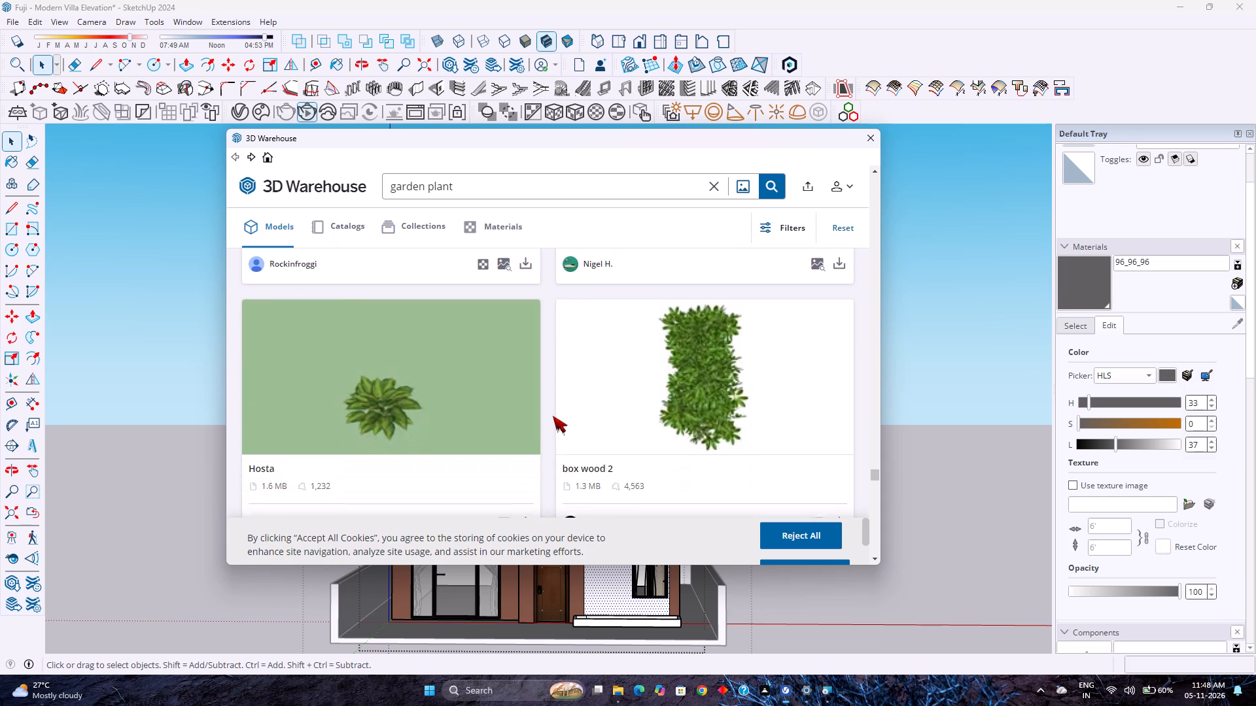
scroll(552, 416, "down", 5)
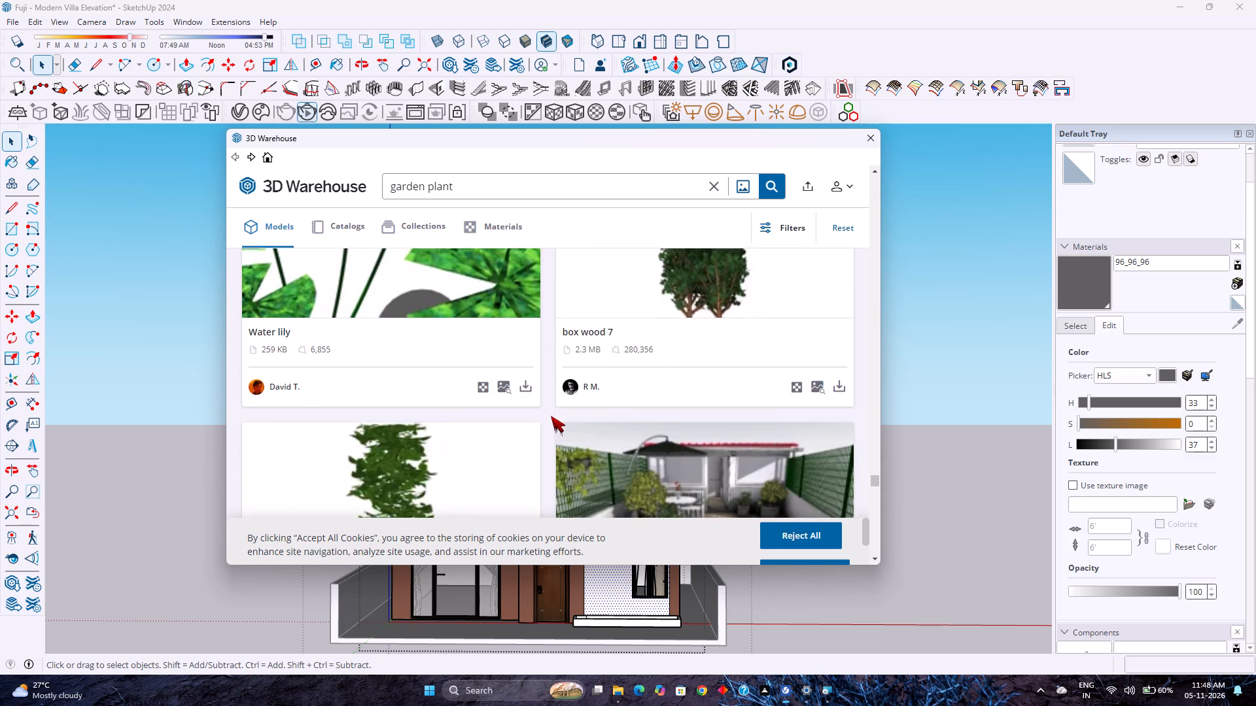
scroll(551, 416, "down", 7)
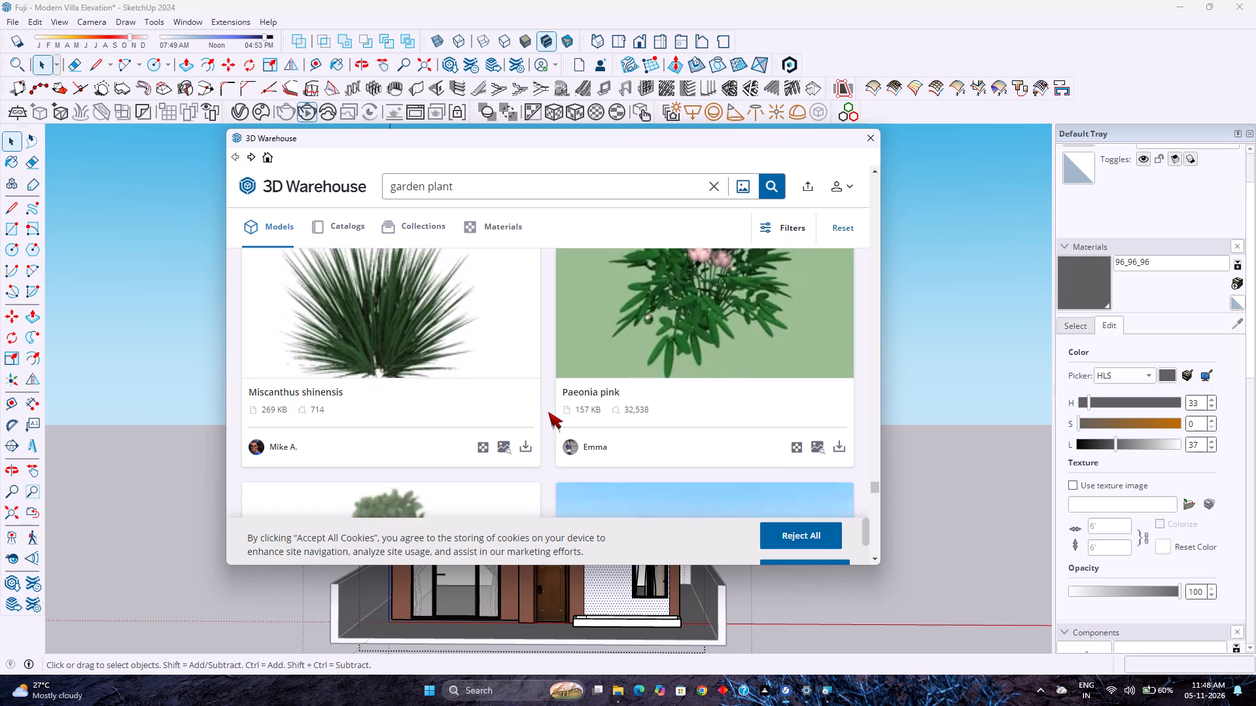
scroll(548, 412, "down", 12)
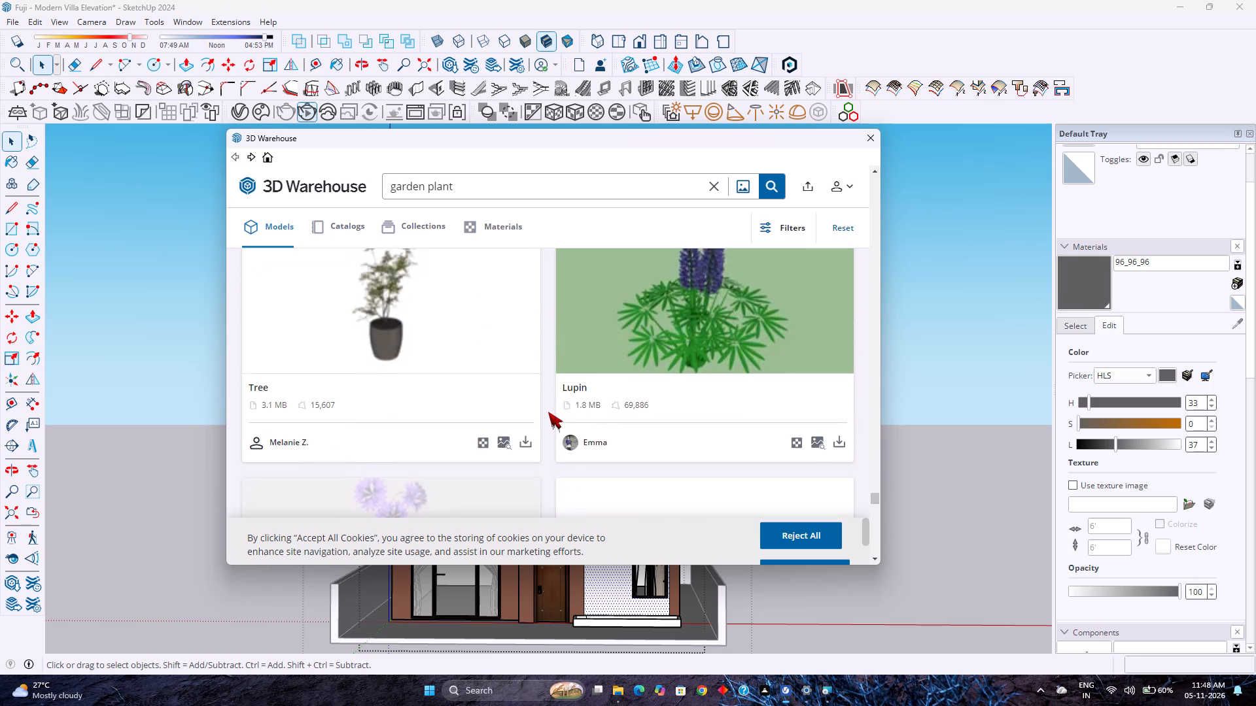
scroll(548, 412, "down", 7)
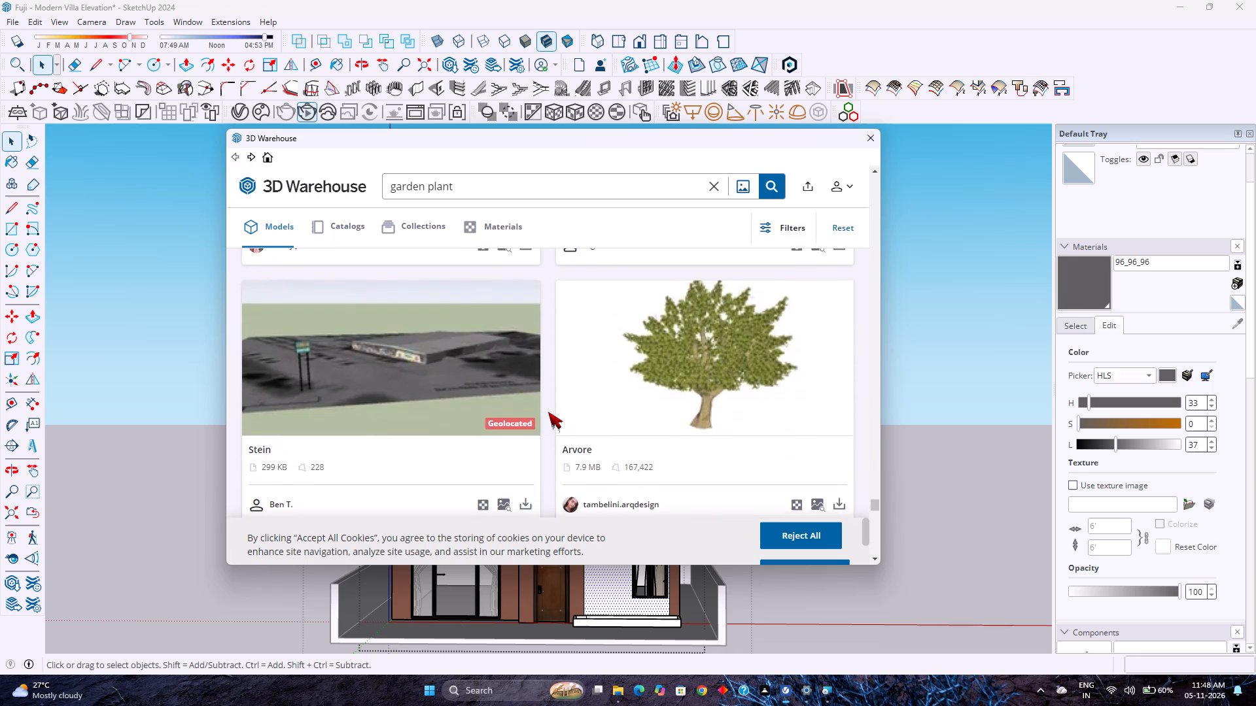
scroll(548, 412, "down", 8)
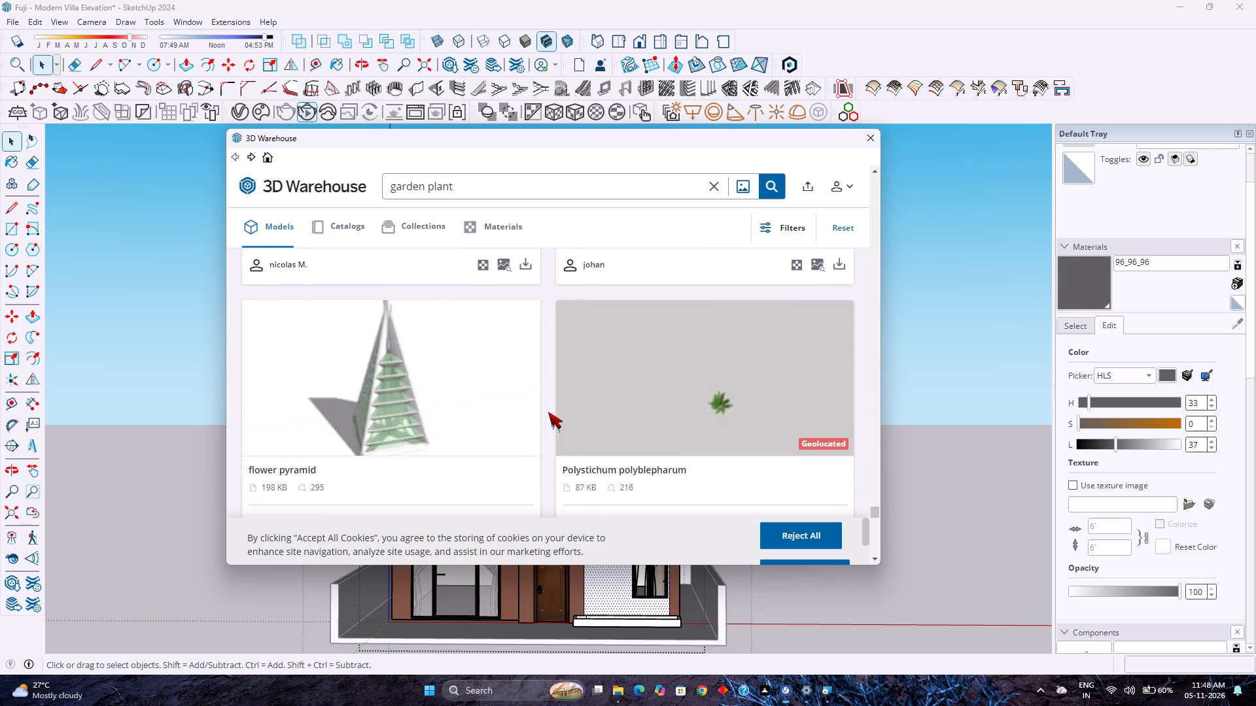
scroll(547, 411, "down", 7)
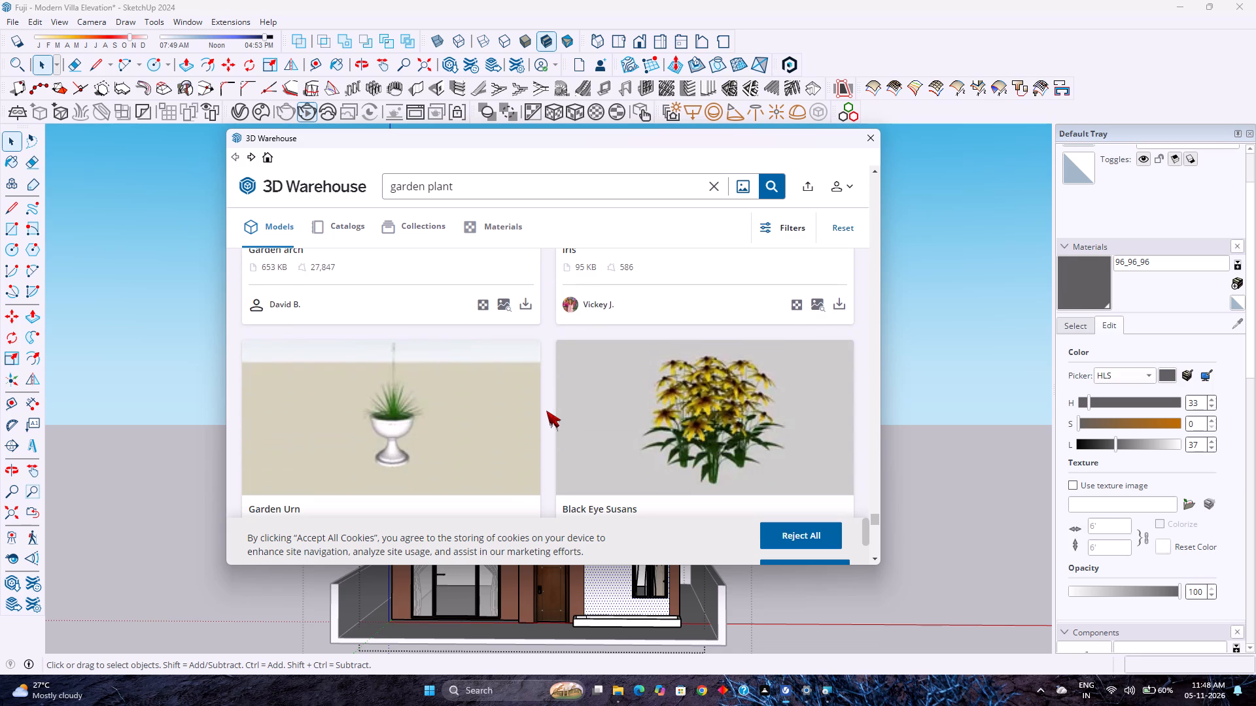
scroll(546, 411, "down", 3)
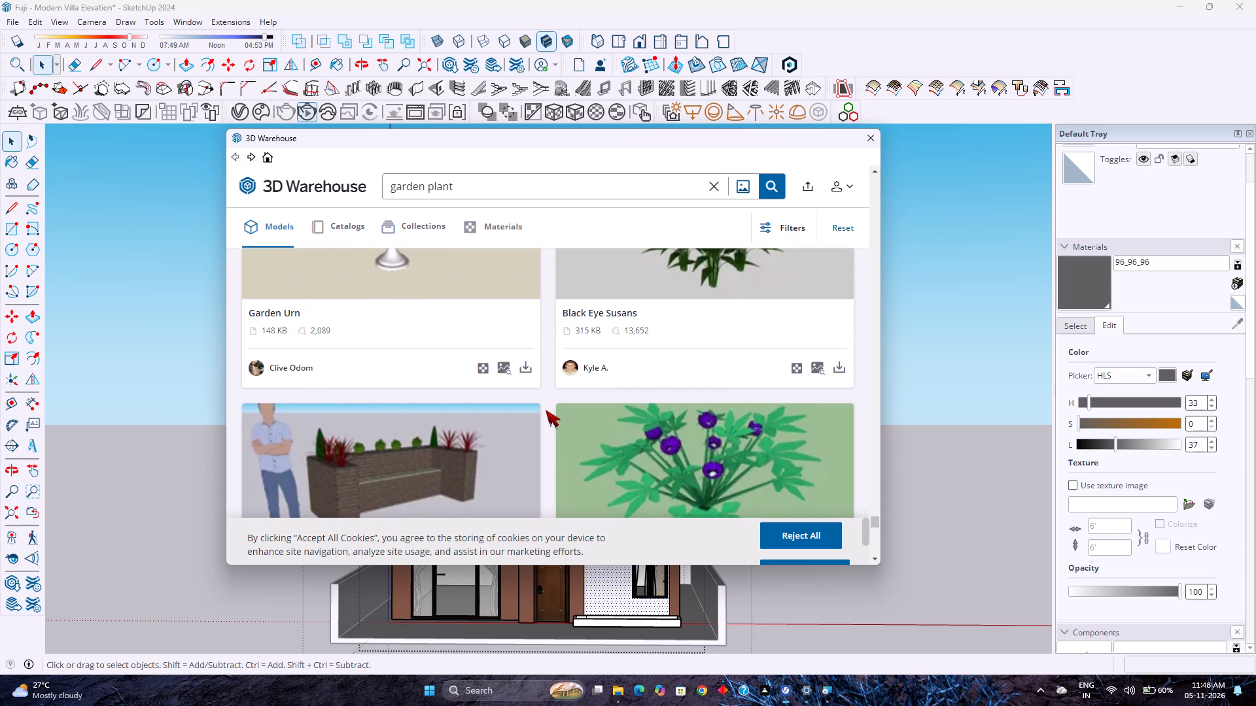
scroll(544, 409, "down", 3)
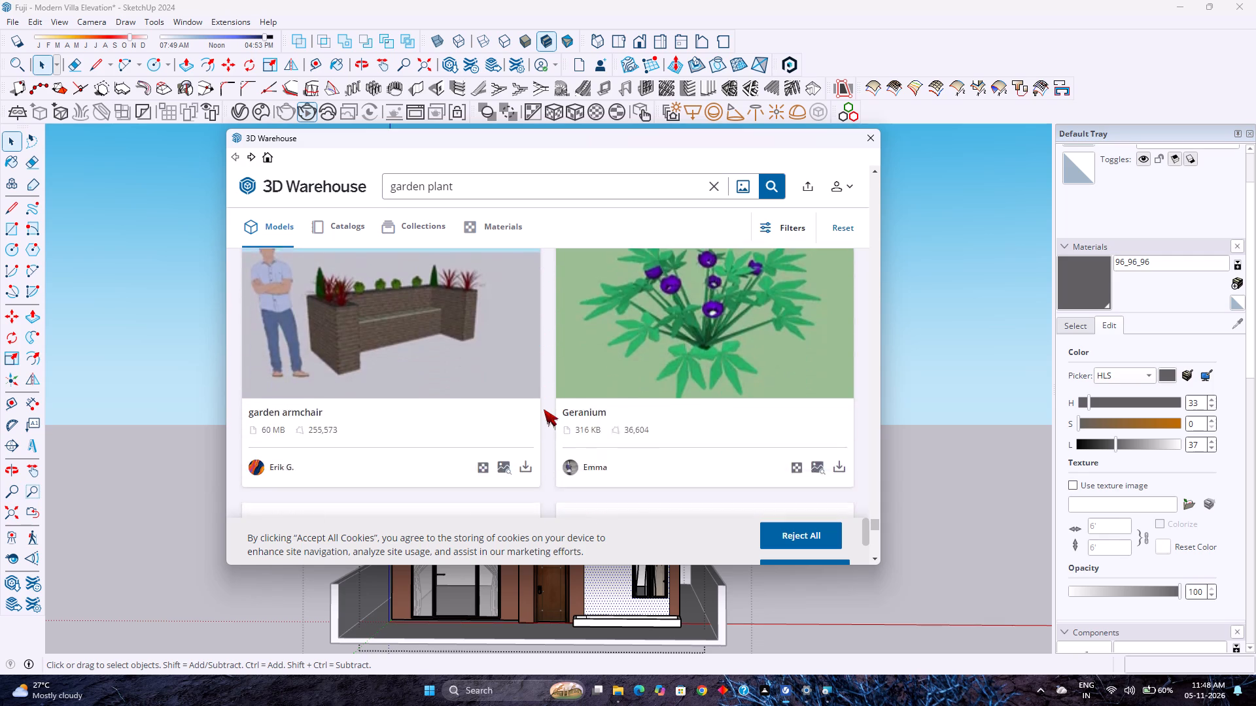
scroll(544, 409, "down", 8)
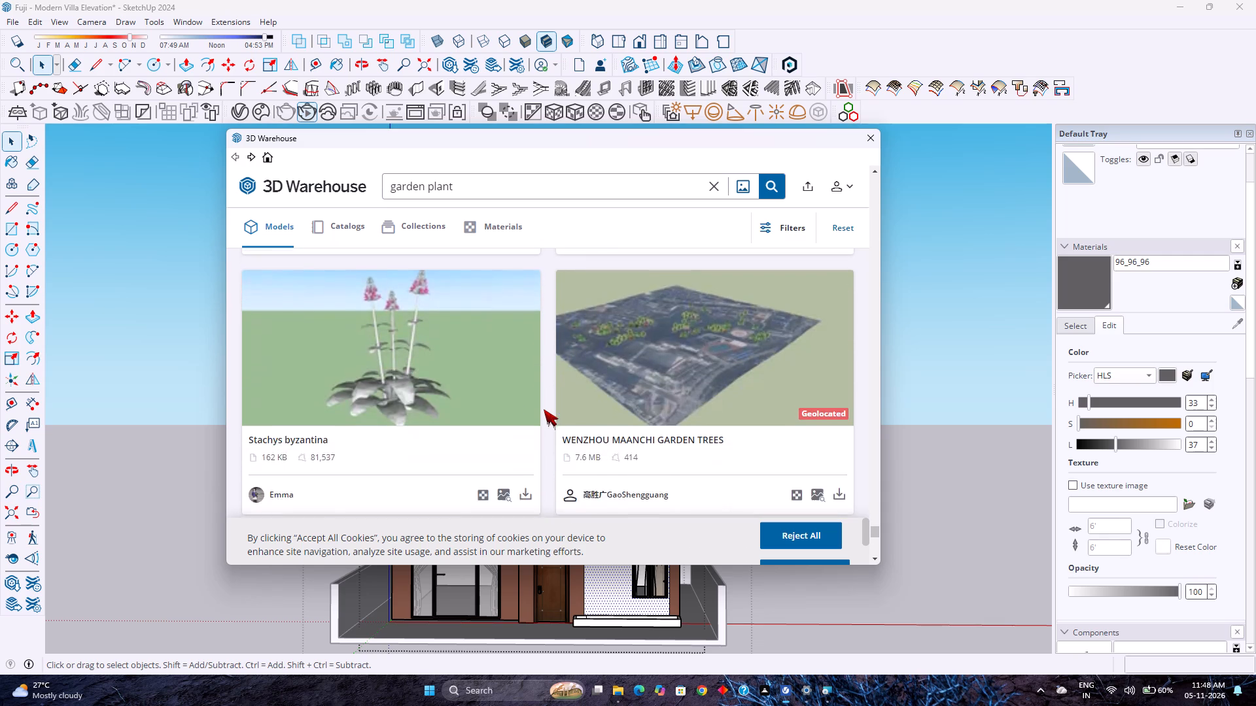
scroll(544, 409, "down", 10)
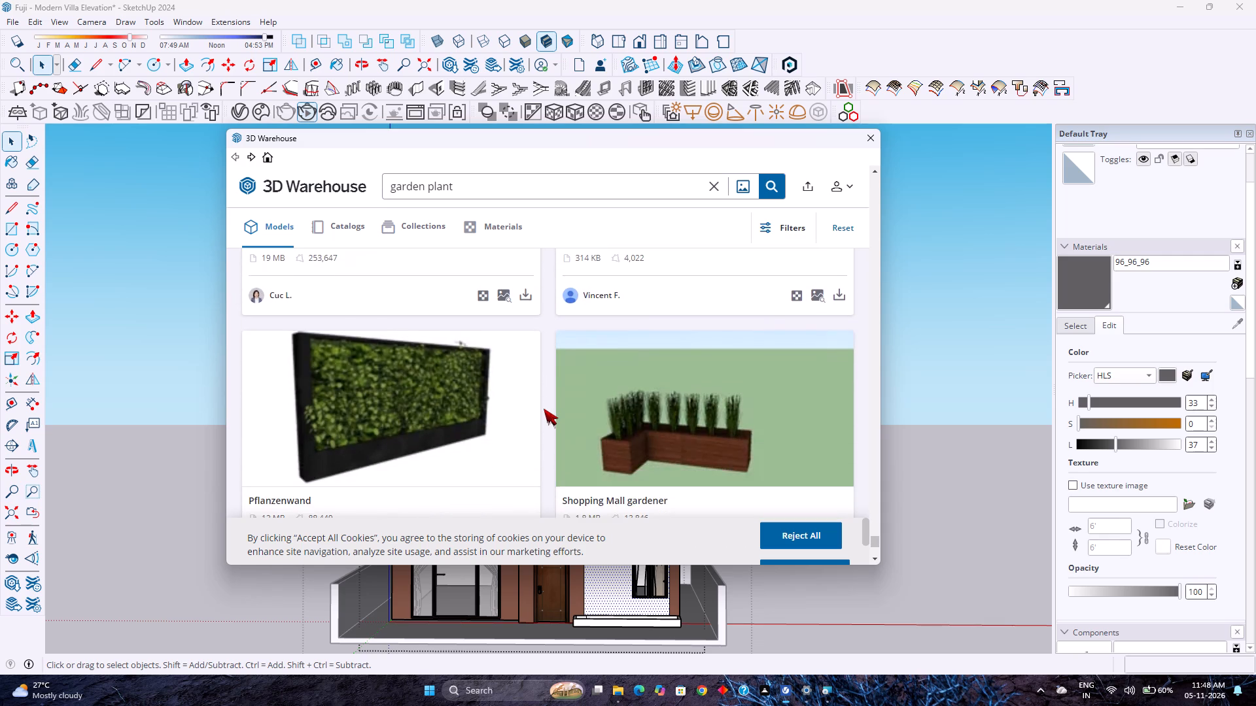
scroll(544, 409, "down", 10)
Load more "garden plant" results and look through the added models for planters, hanging greenery or green walls suited to the villa's front.
left_click(551, 473)
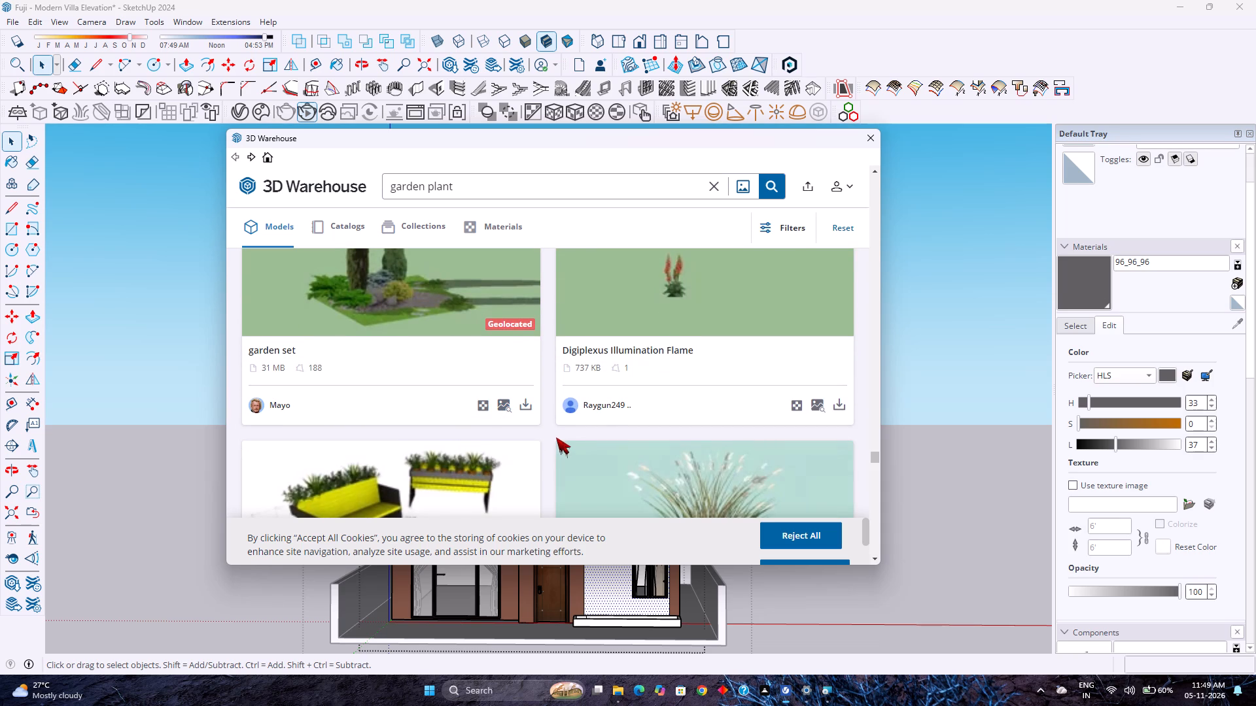
scroll(556, 437, "down", 7)
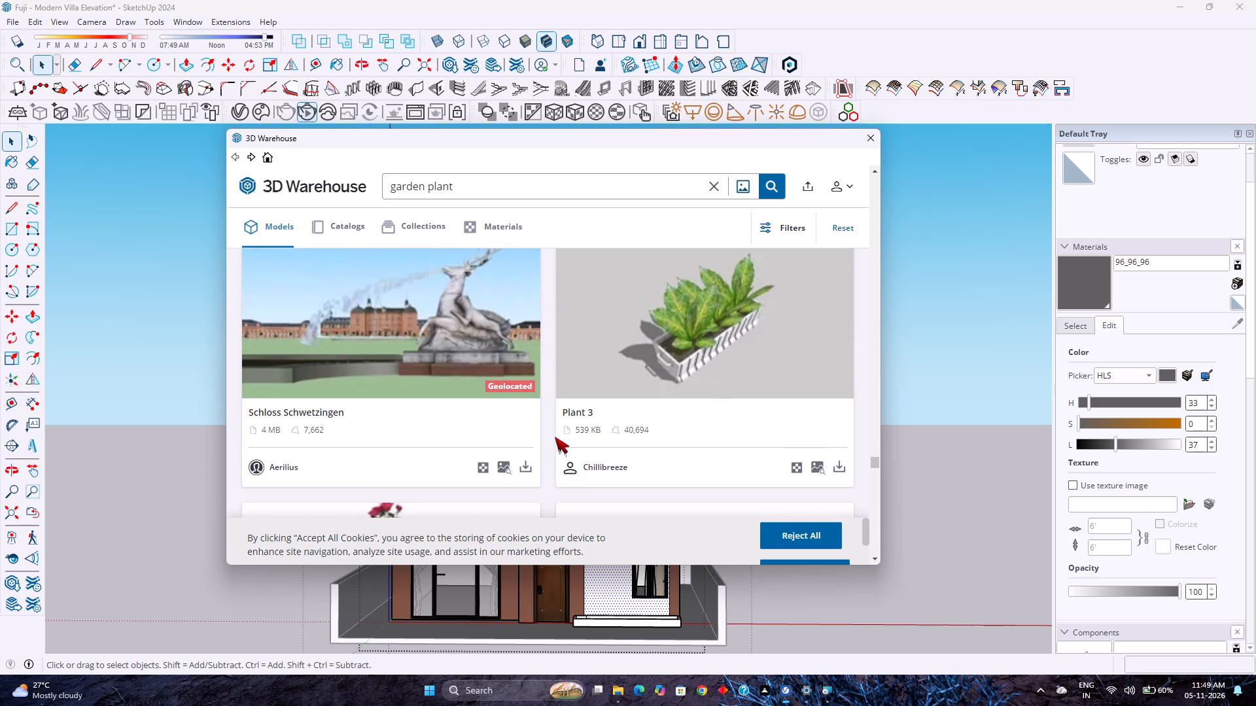
scroll(555, 437, "down", 11)
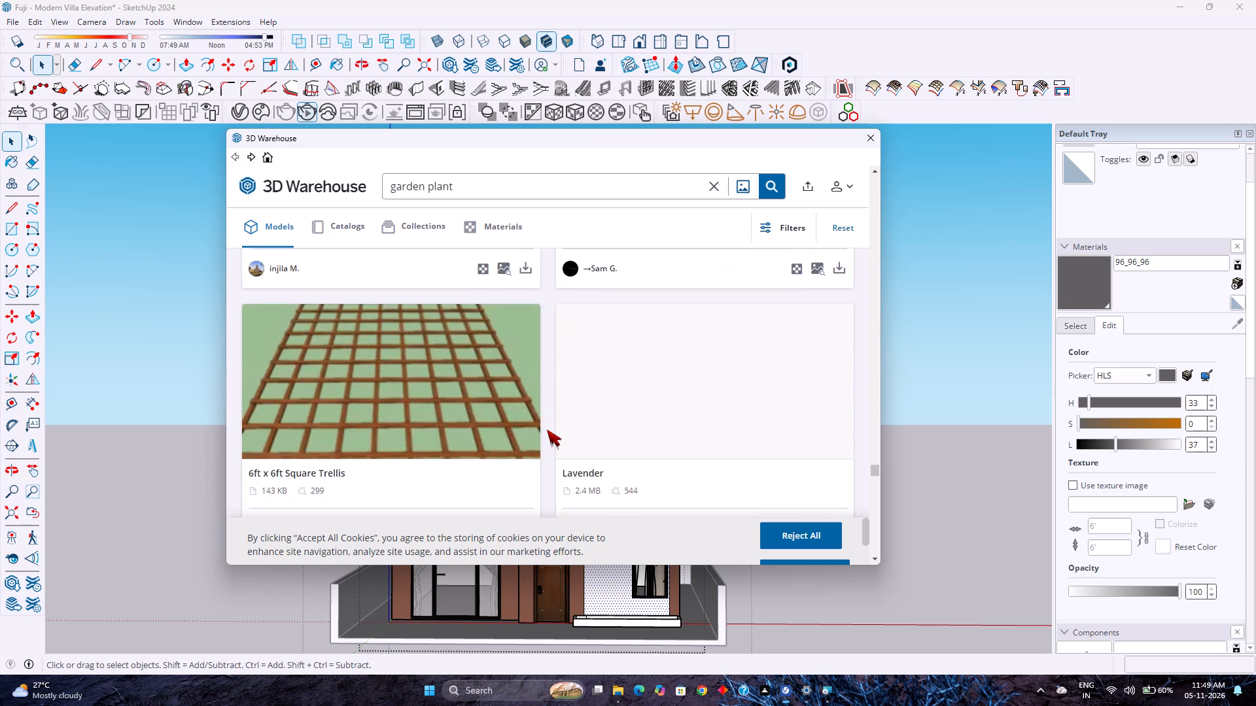
scroll(547, 429, "down", 6)
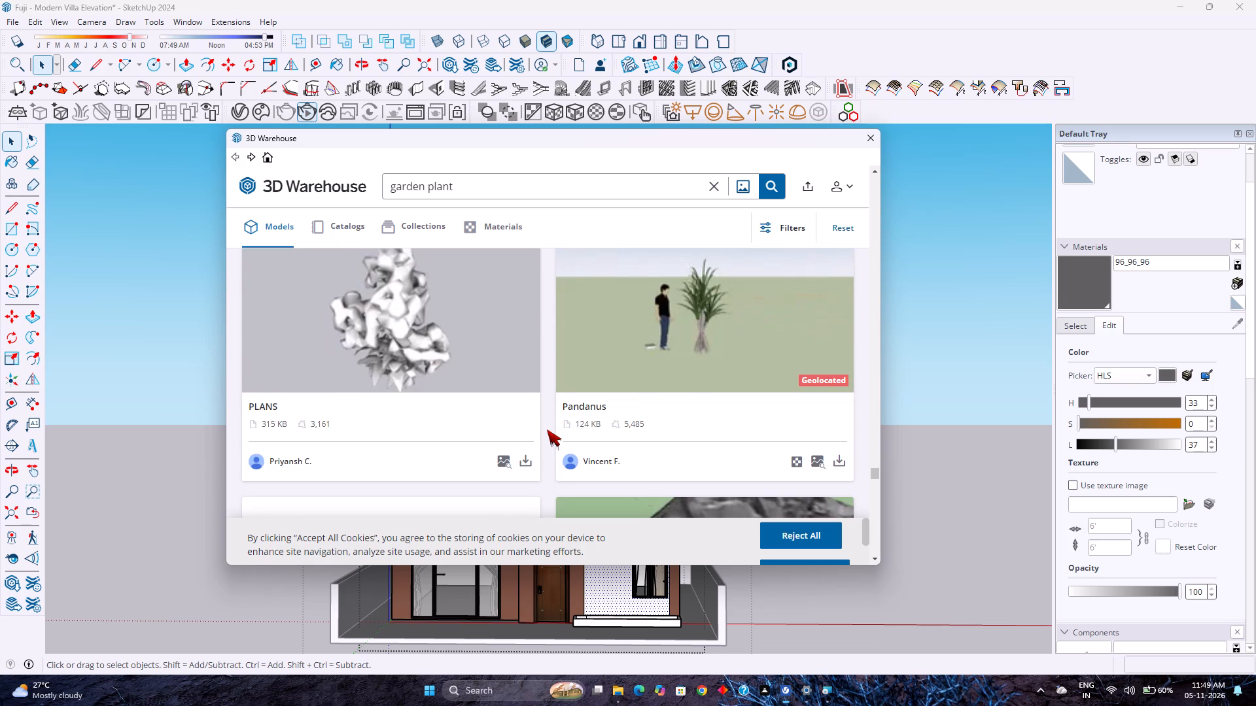
scroll(547, 429, "down", 6)
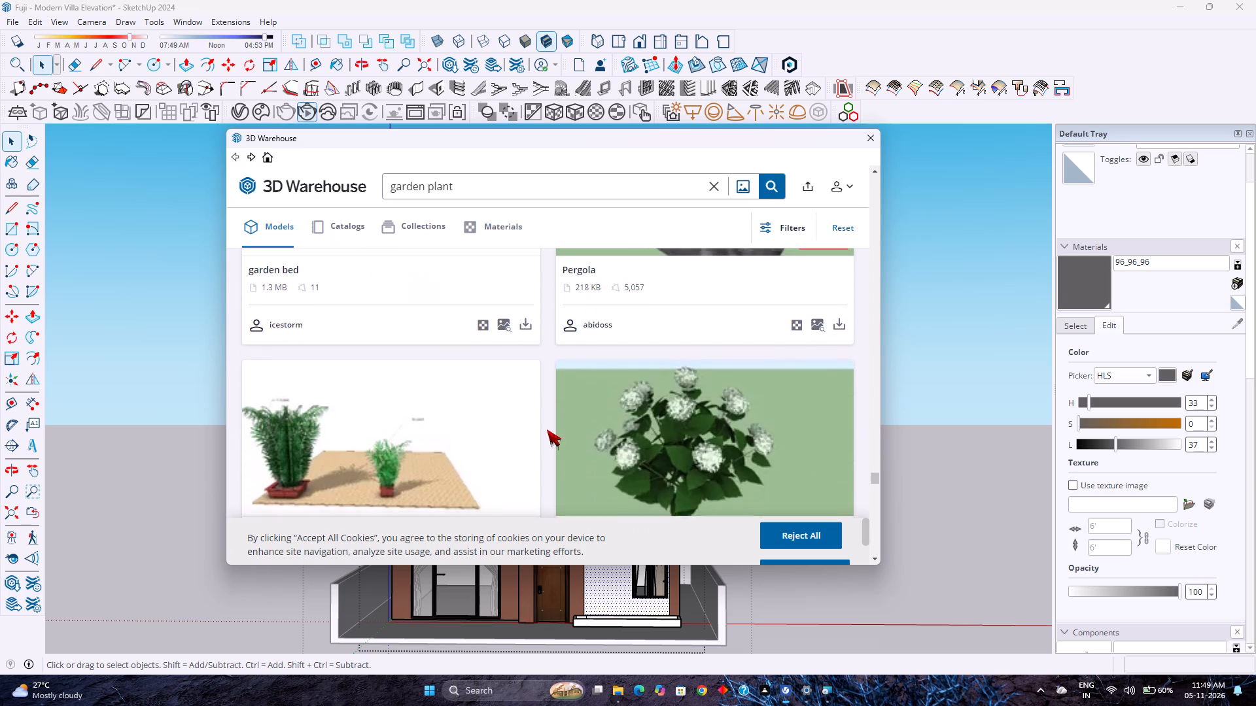
scroll(547, 429, "down", 6)
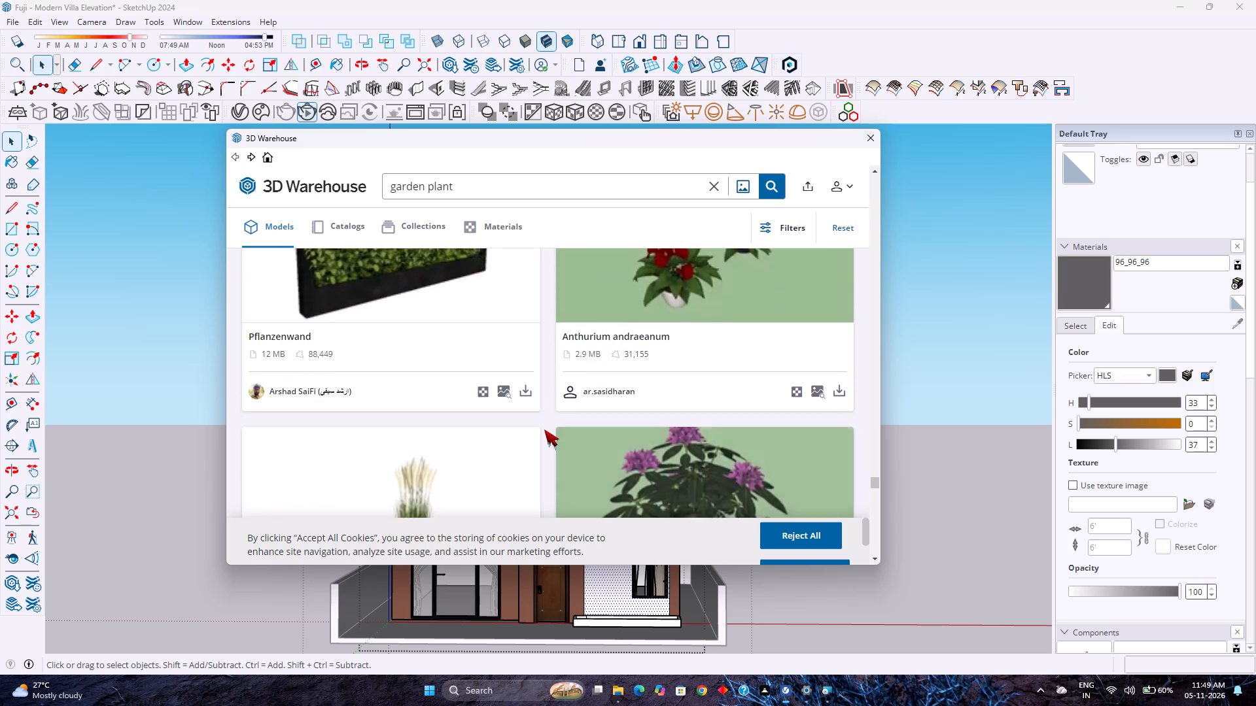
scroll(544, 429, "down", 9)
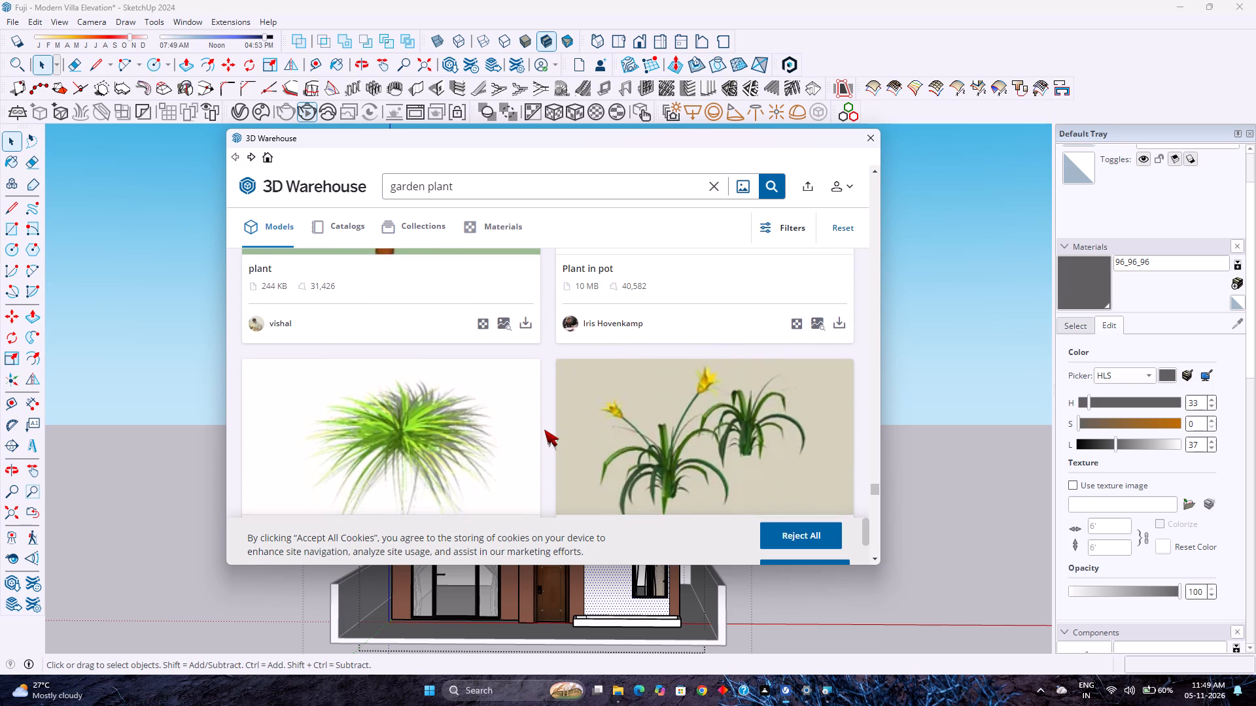
scroll(544, 429, "down", 8)
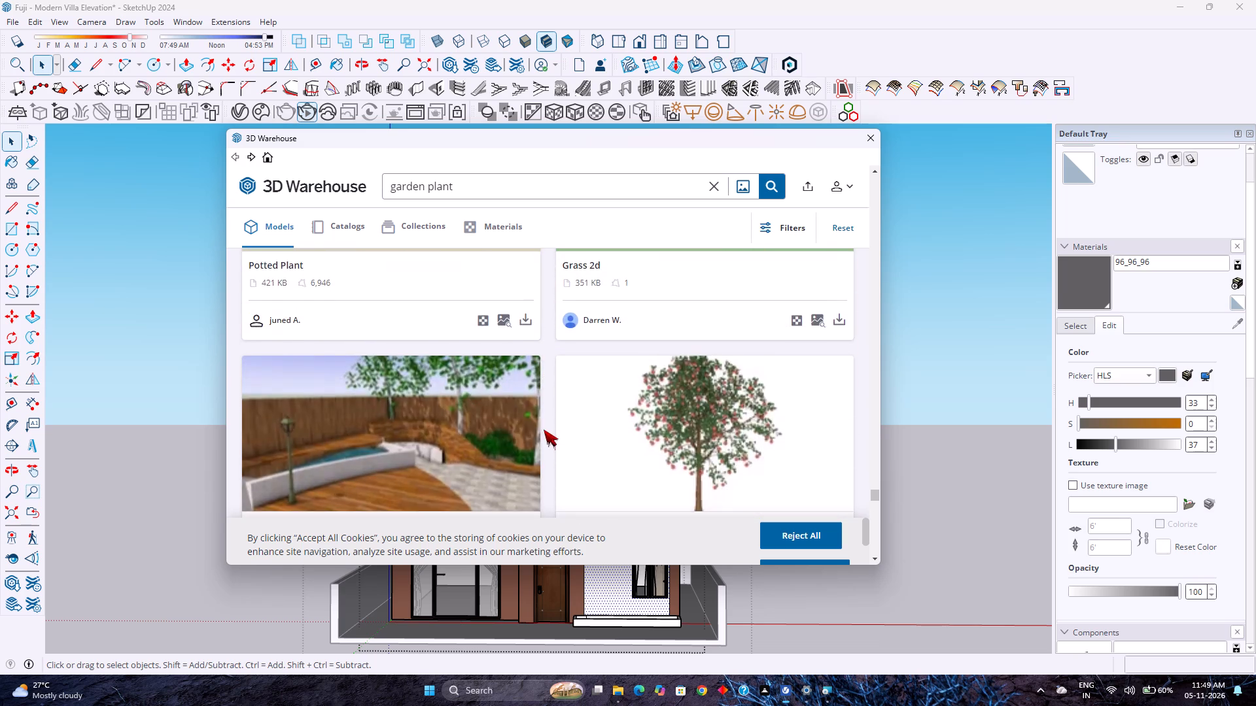
scroll(544, 429, "down", 8)
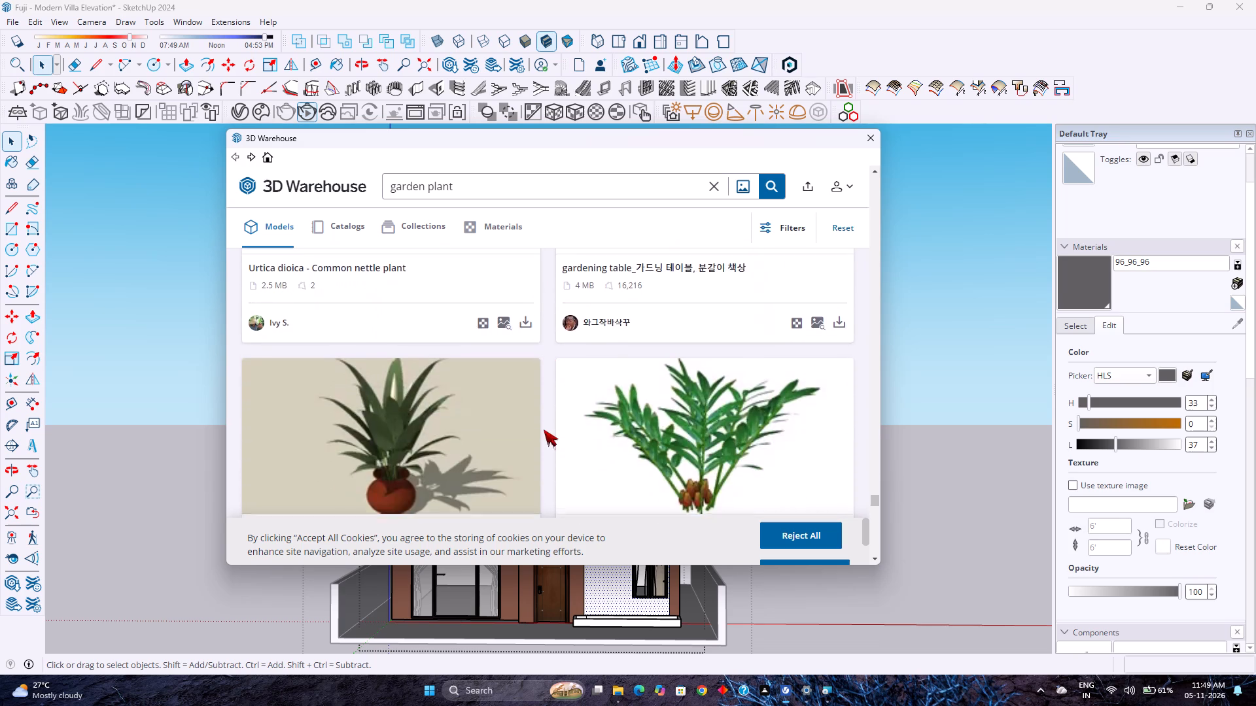
scroll(544, 429, "down", 8)
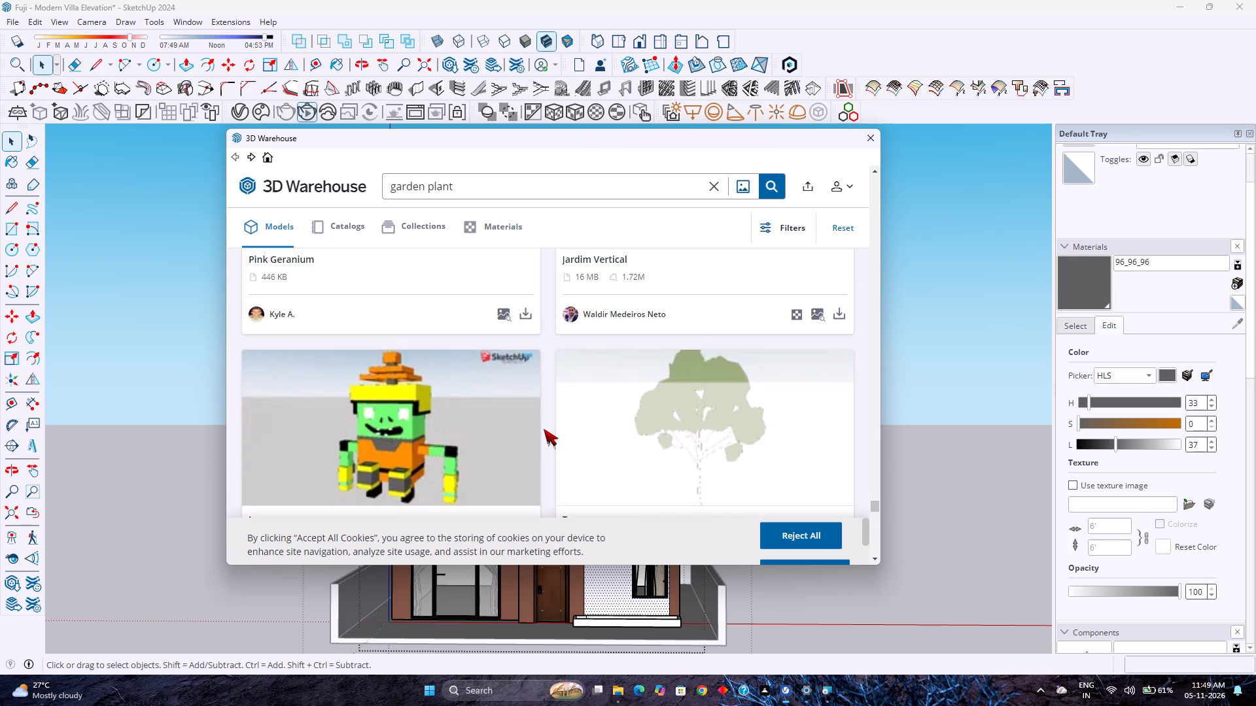
scroll(544, 429, "down", 7)
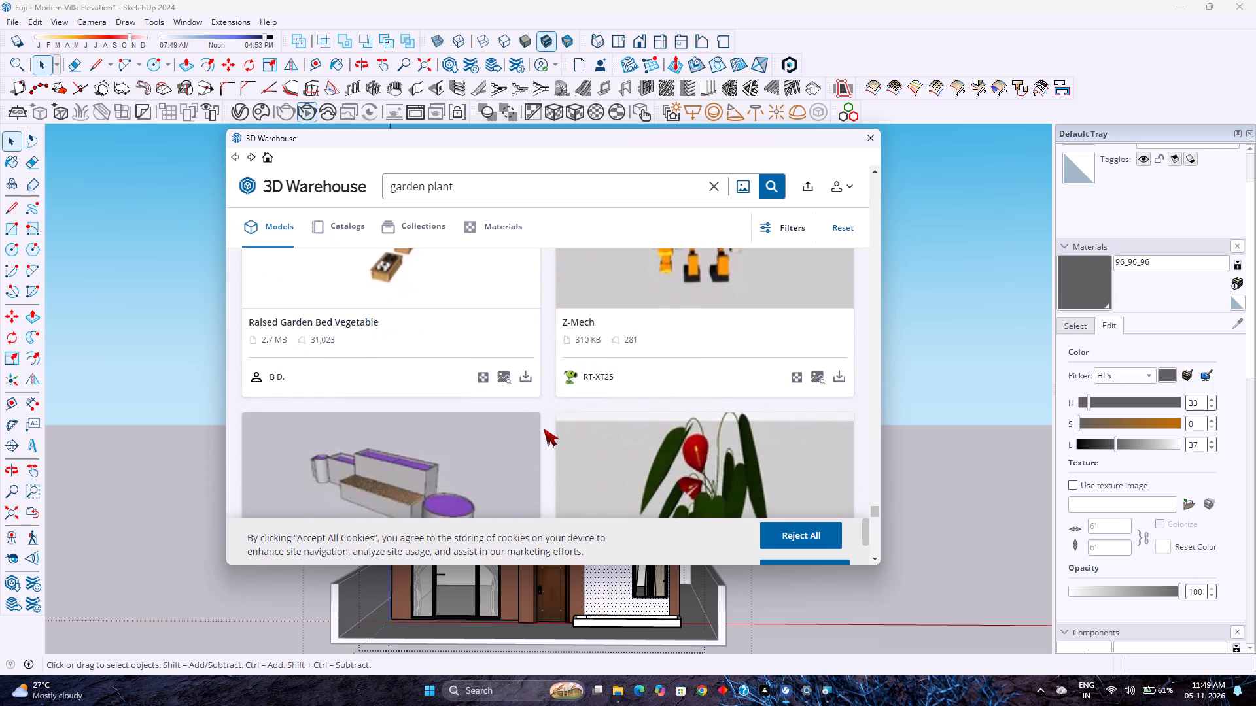
scroll(544, 429, "down", 11)
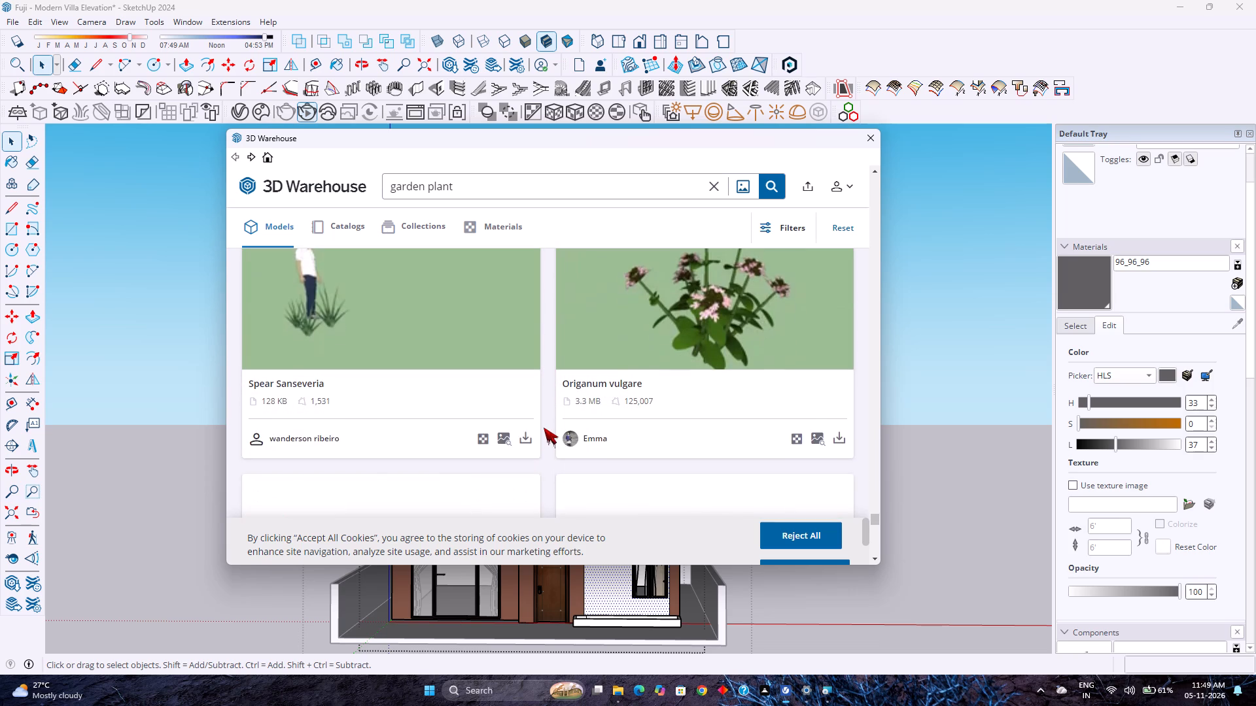
scroll(544, 428, "down", 8)
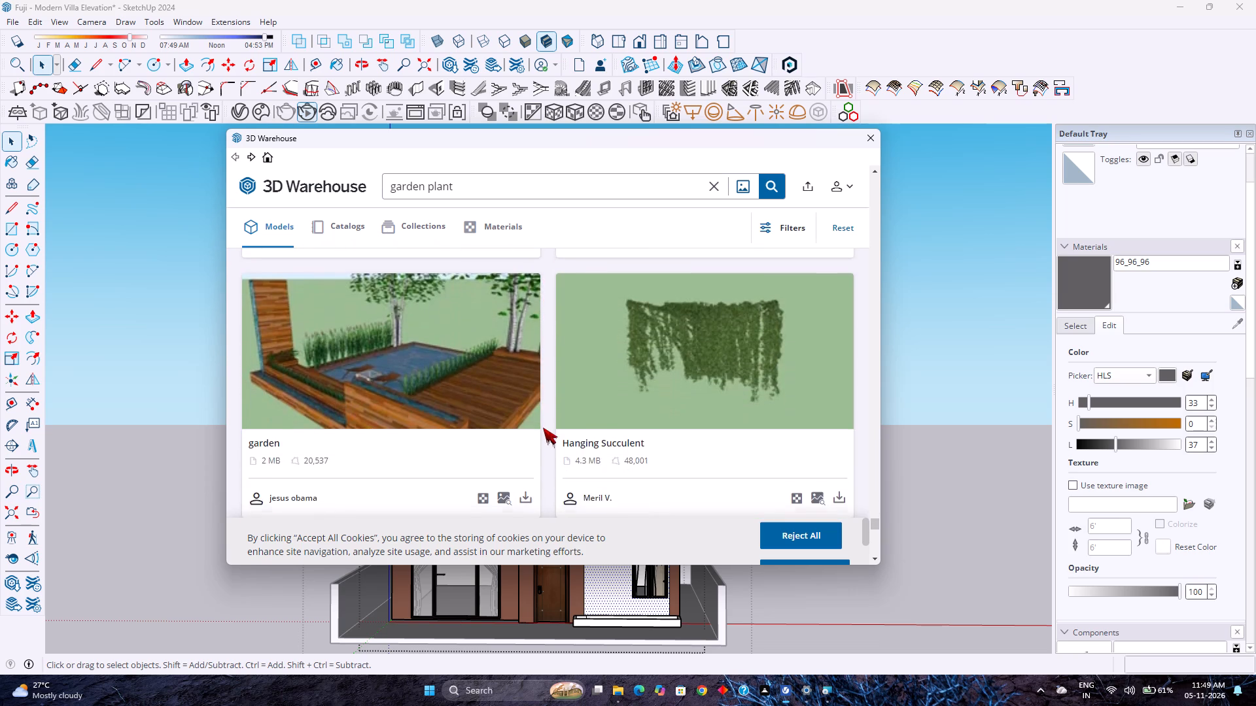
scroll(543, 428, "down", 3)
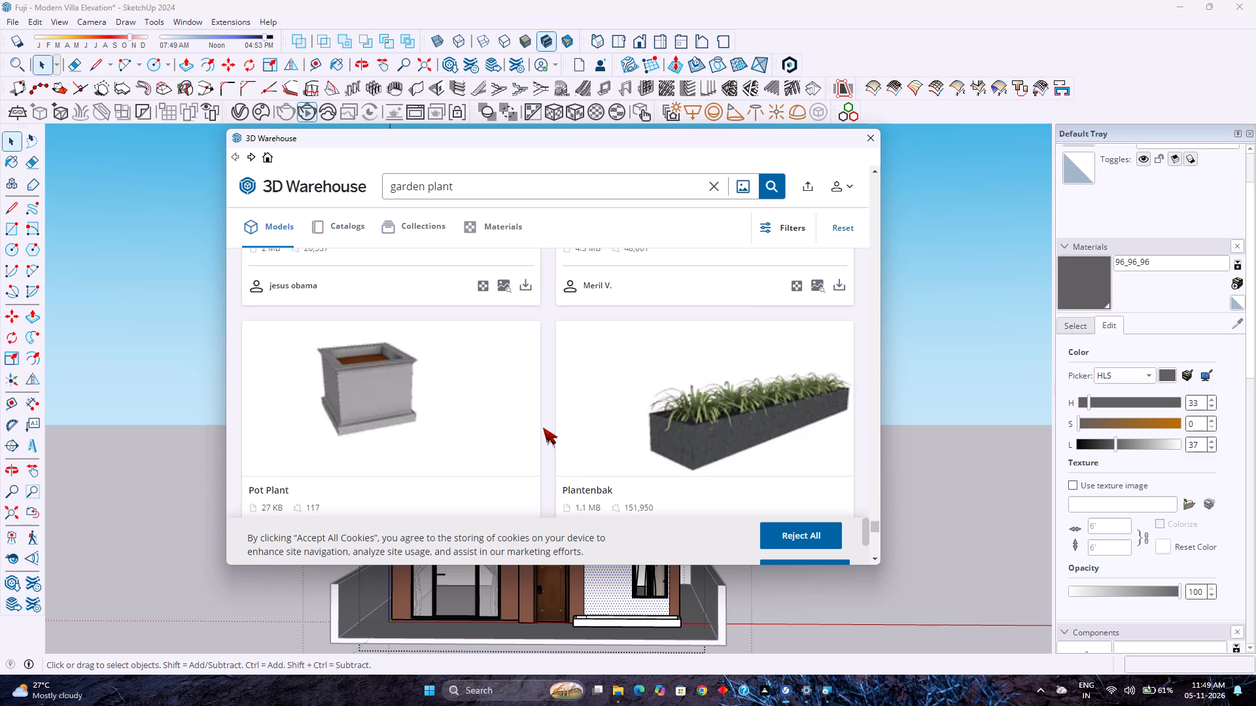
scroll(543, 428, "down", 5)
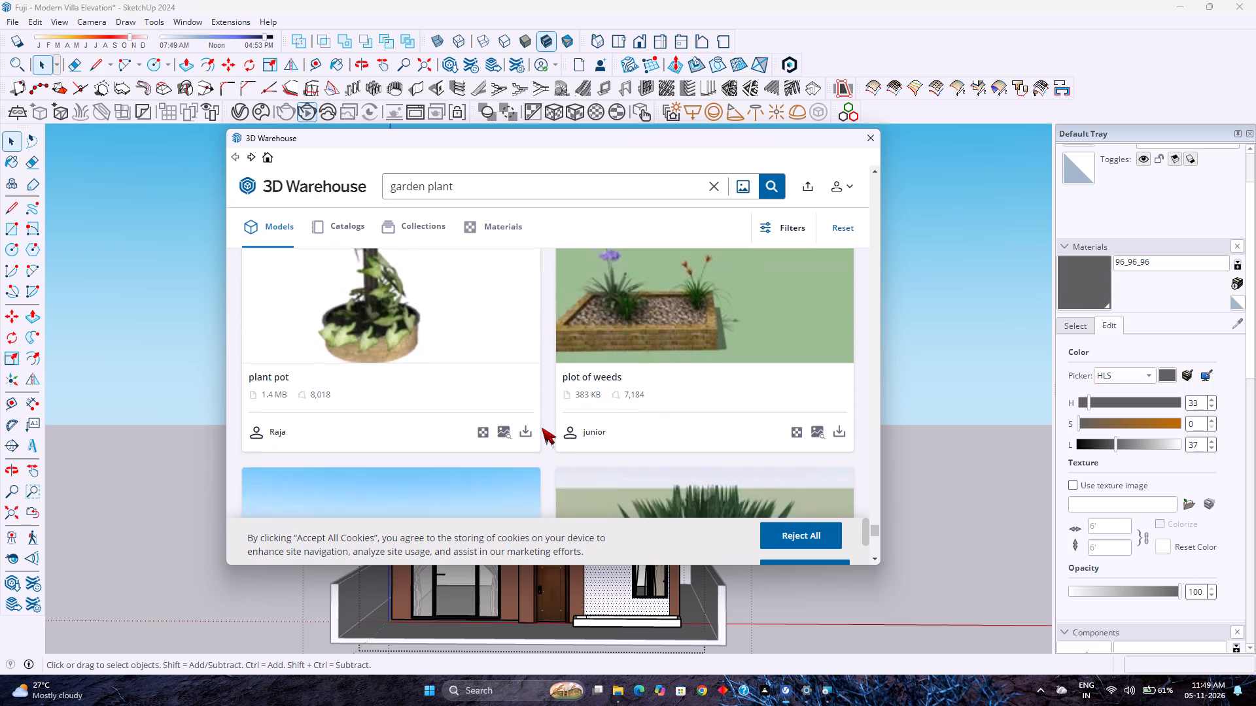
scroll(542, 428, "down", 2)
scroll(542, 428, "up", 3)
scroll(542, 428, "down", 2)
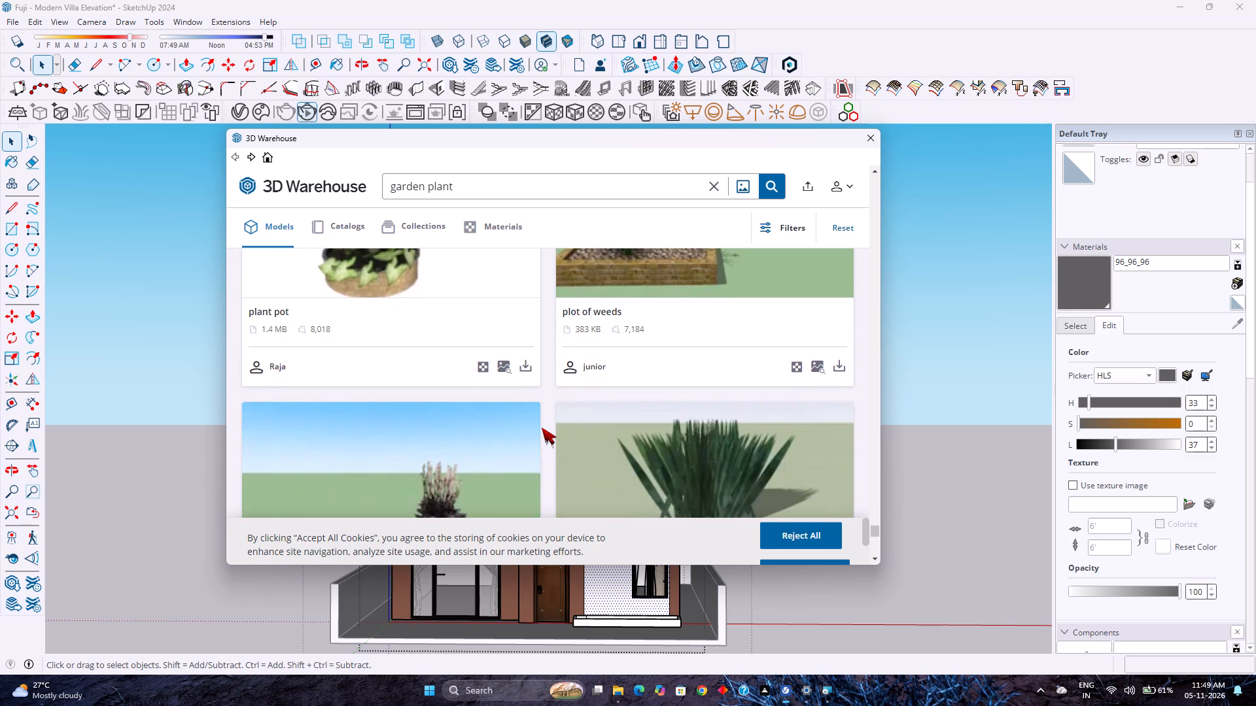
scroll(542, 428, "down", 5)
scroll(542, 428, "up", 1)
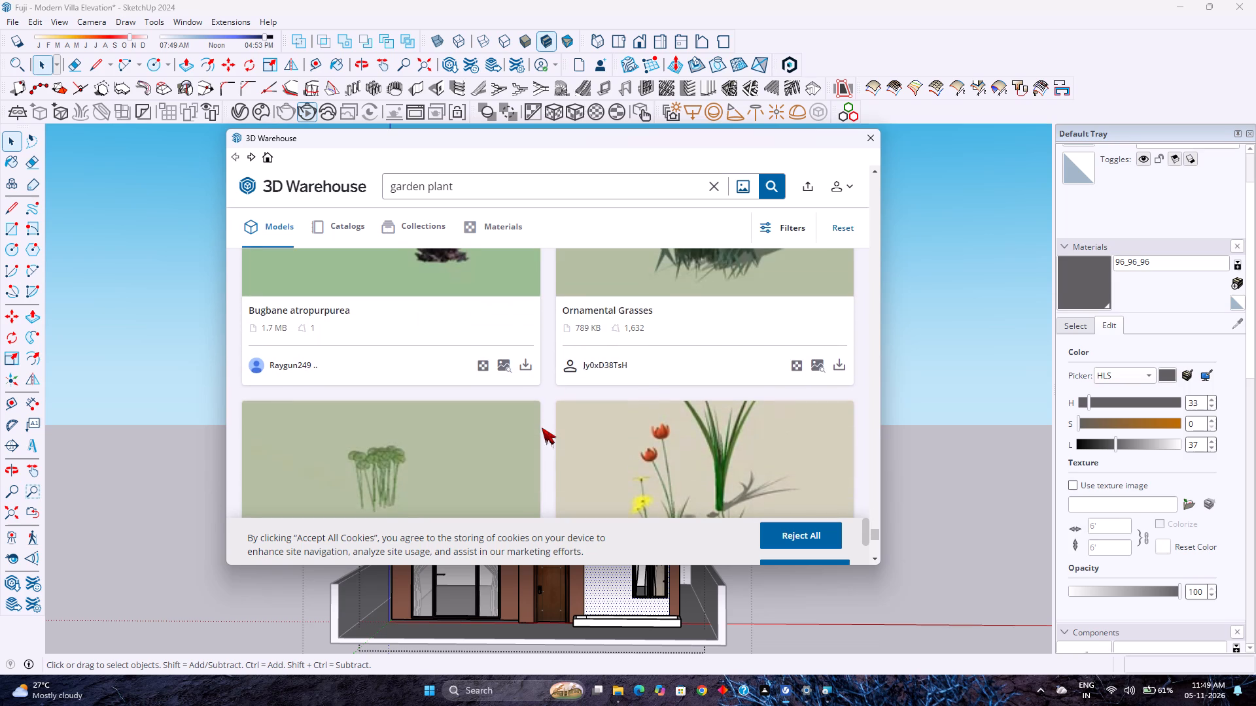
scroll(541, 428, "down", 7)
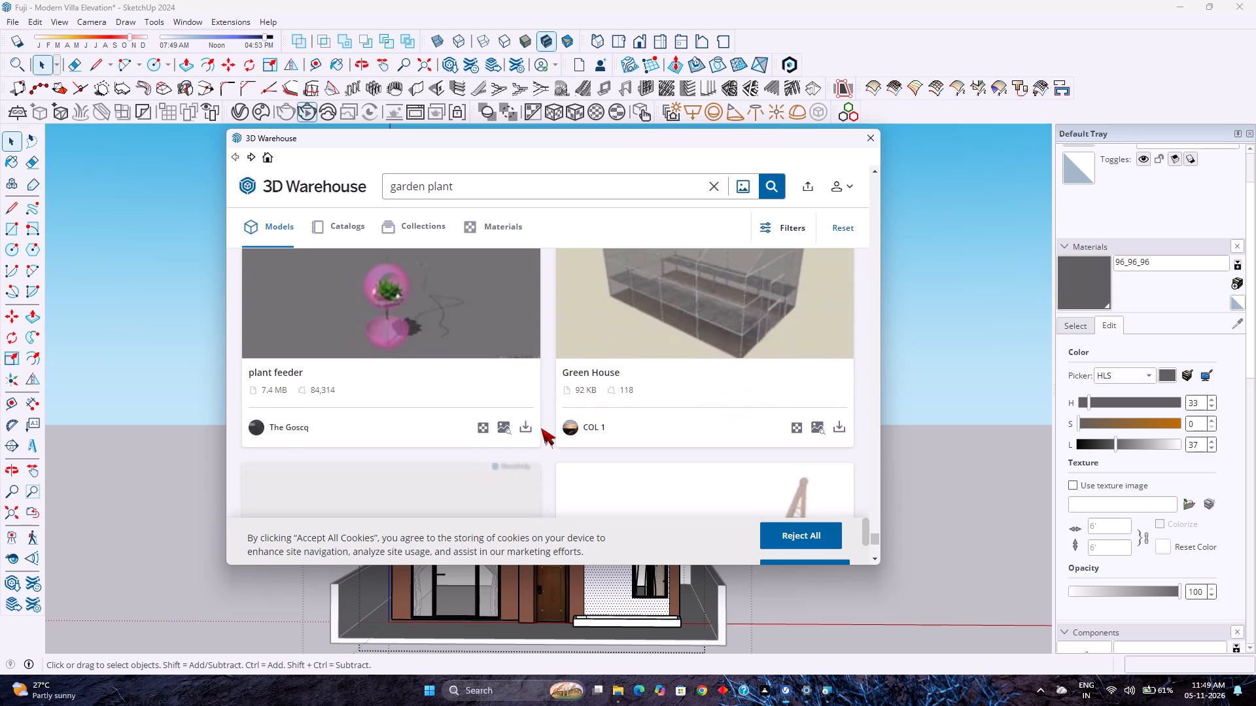
scroll(541, 428, "down", 8)
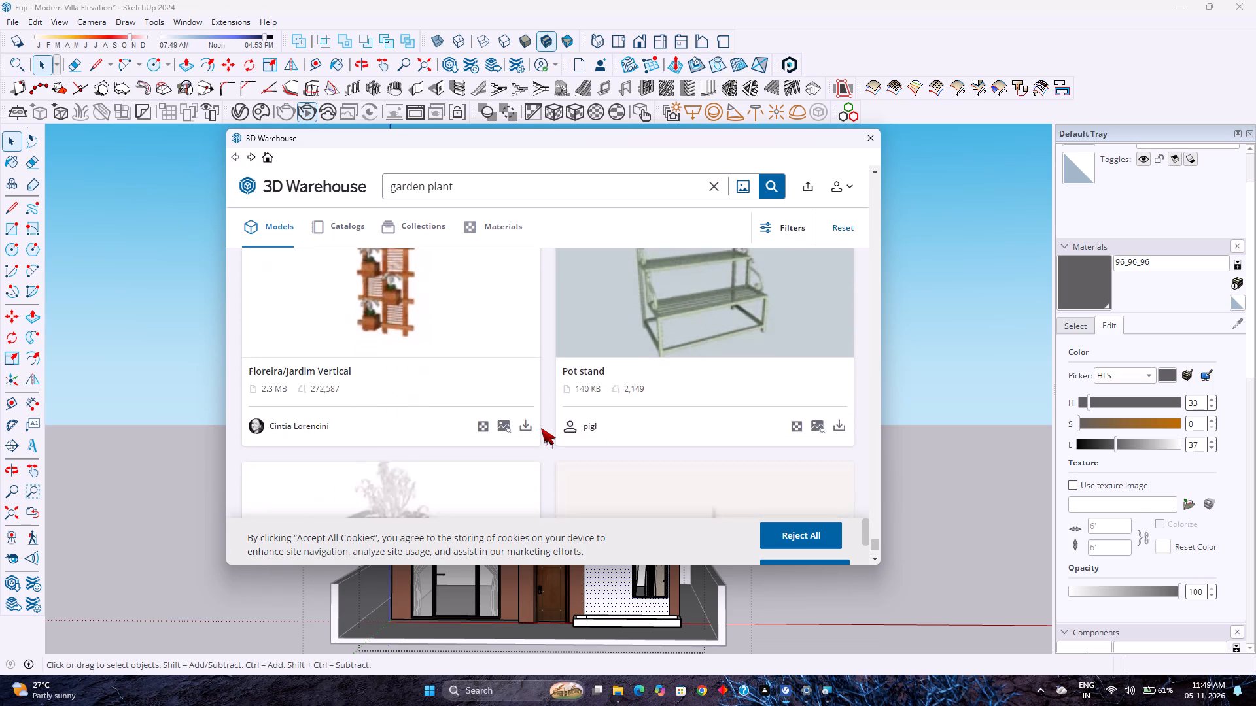
scroll(541, 428, "down", 5)
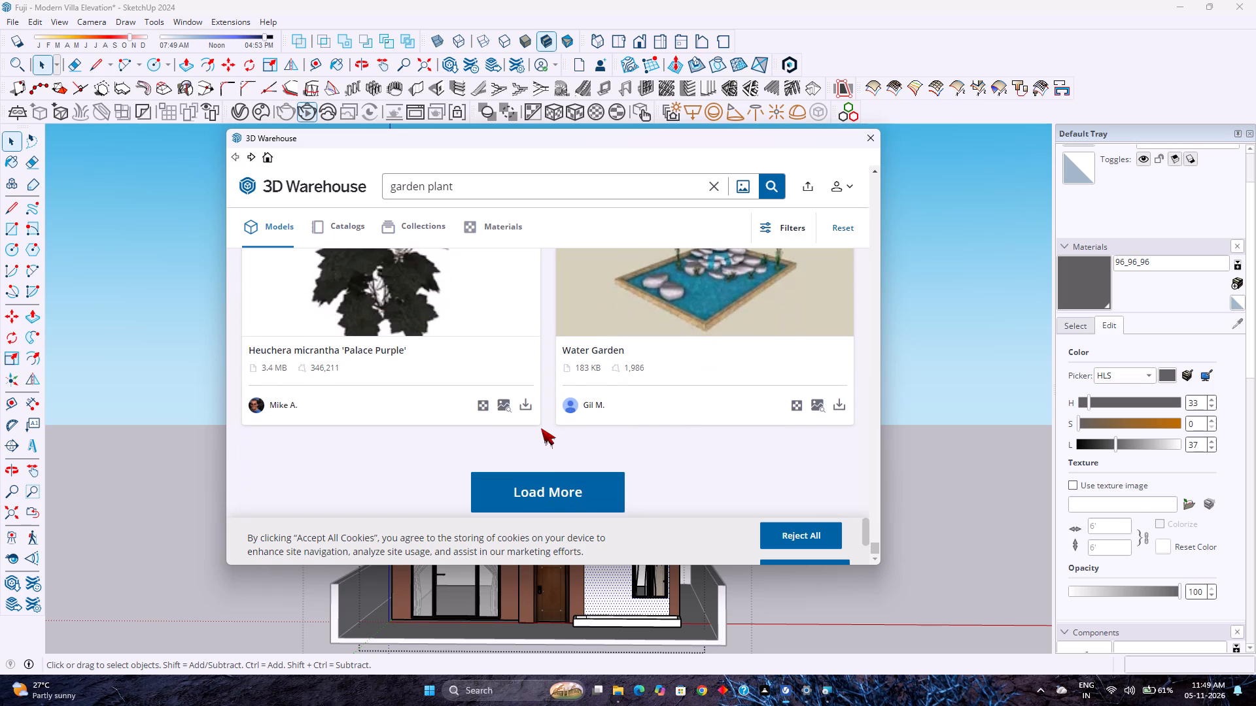
scroll(541, 428, "down", 3)
Load the following batch of "garden plant" results and look through it for shrubs, screen planters or climbing greenery suited to the villa.
left_click(540, 490)
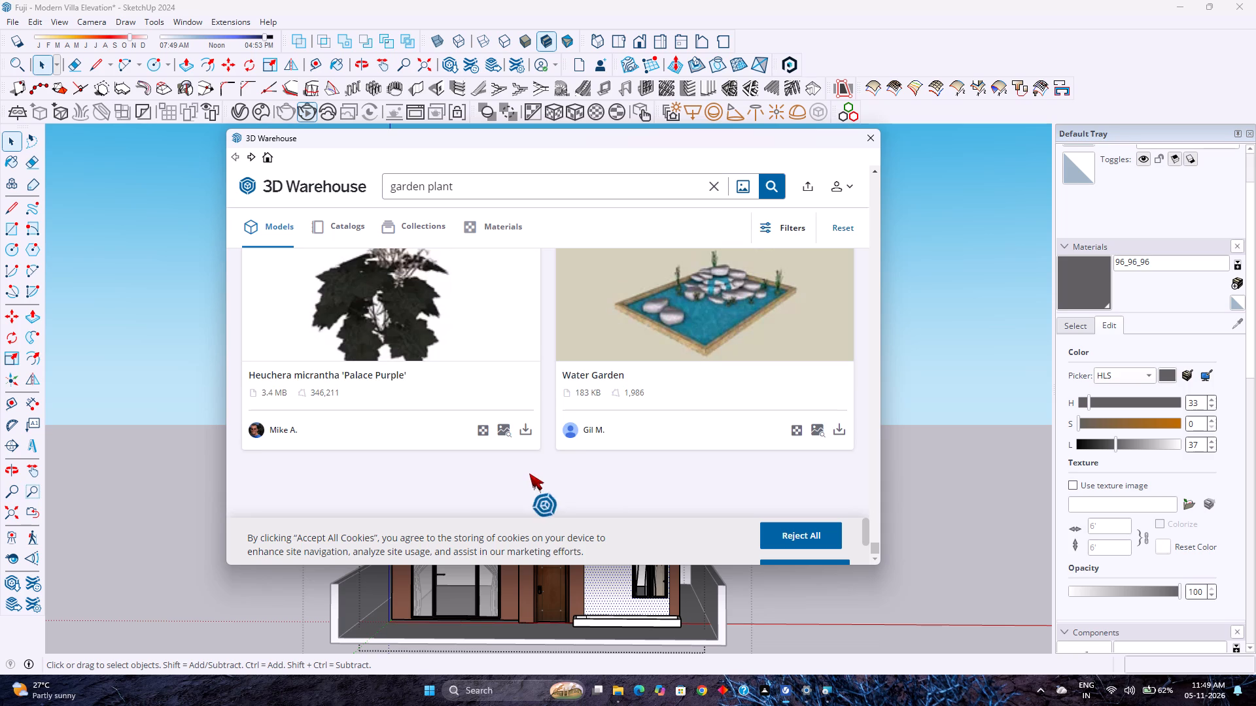
scroll(529, 468, "down", 2)
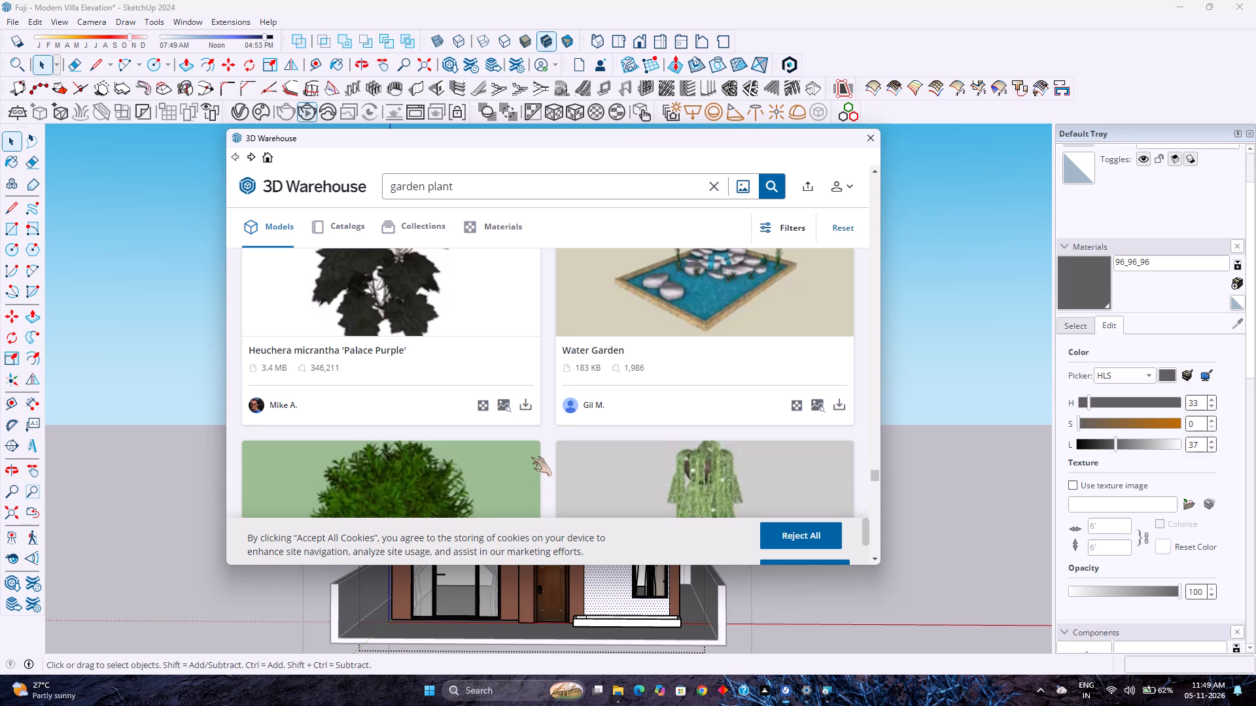
scroll(531, 457, "down", 11)
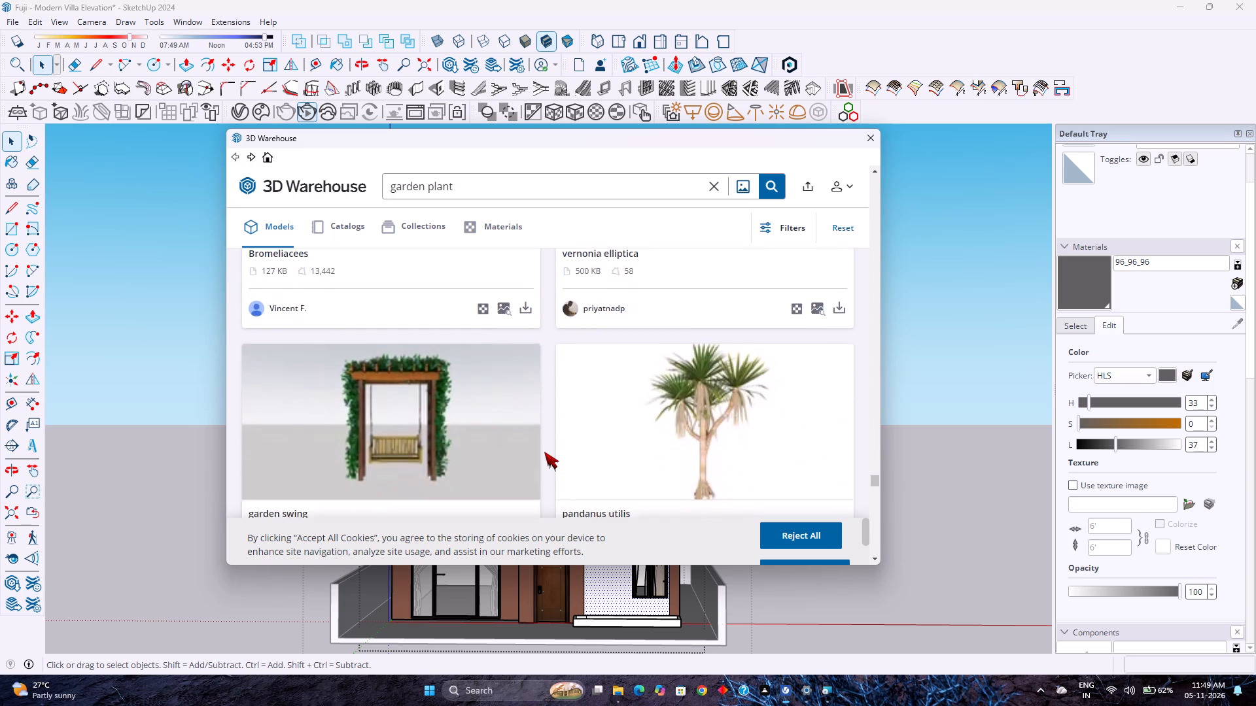
scroll(544, 452, "down", 4)
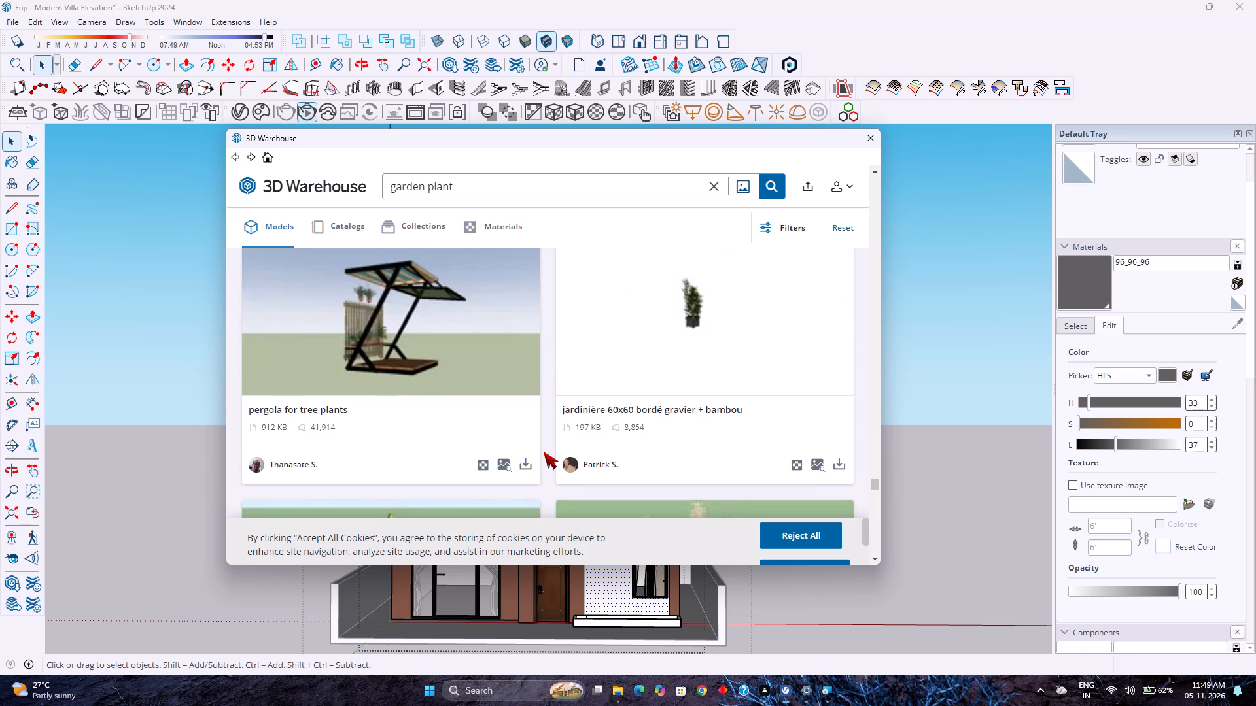
scroll(544, 452, "down", 4)
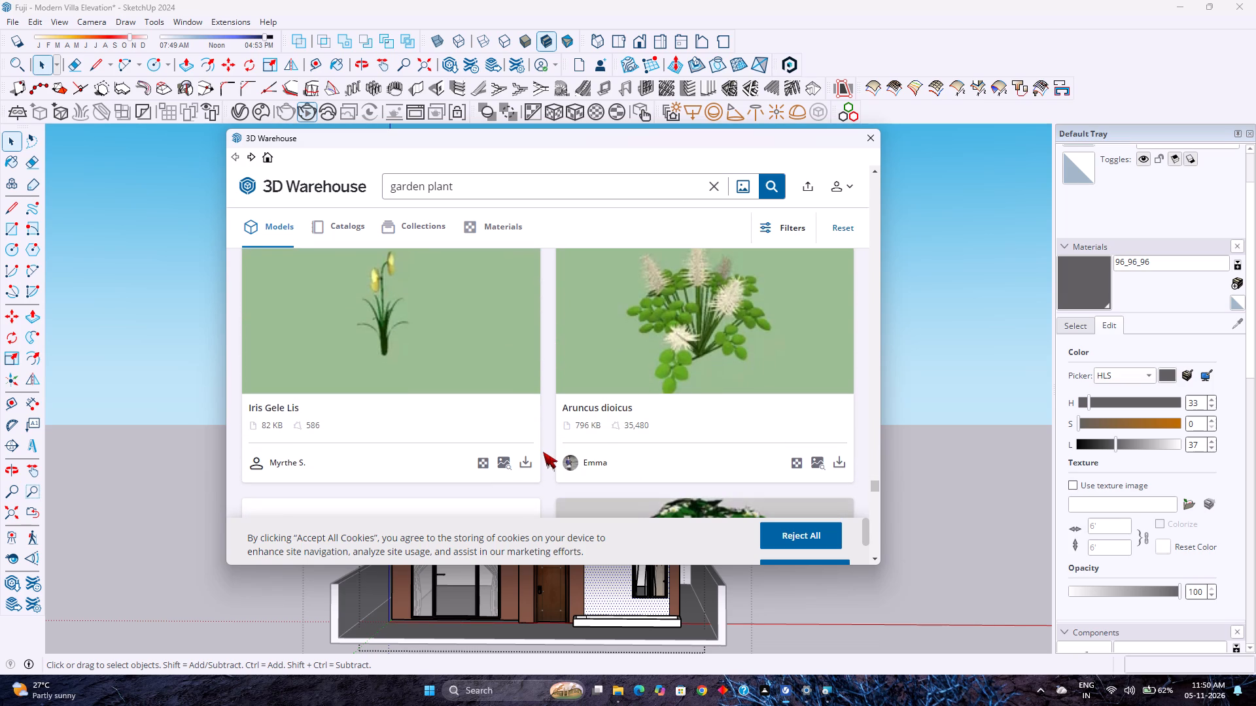
scroll(542, 452, "down", 6)
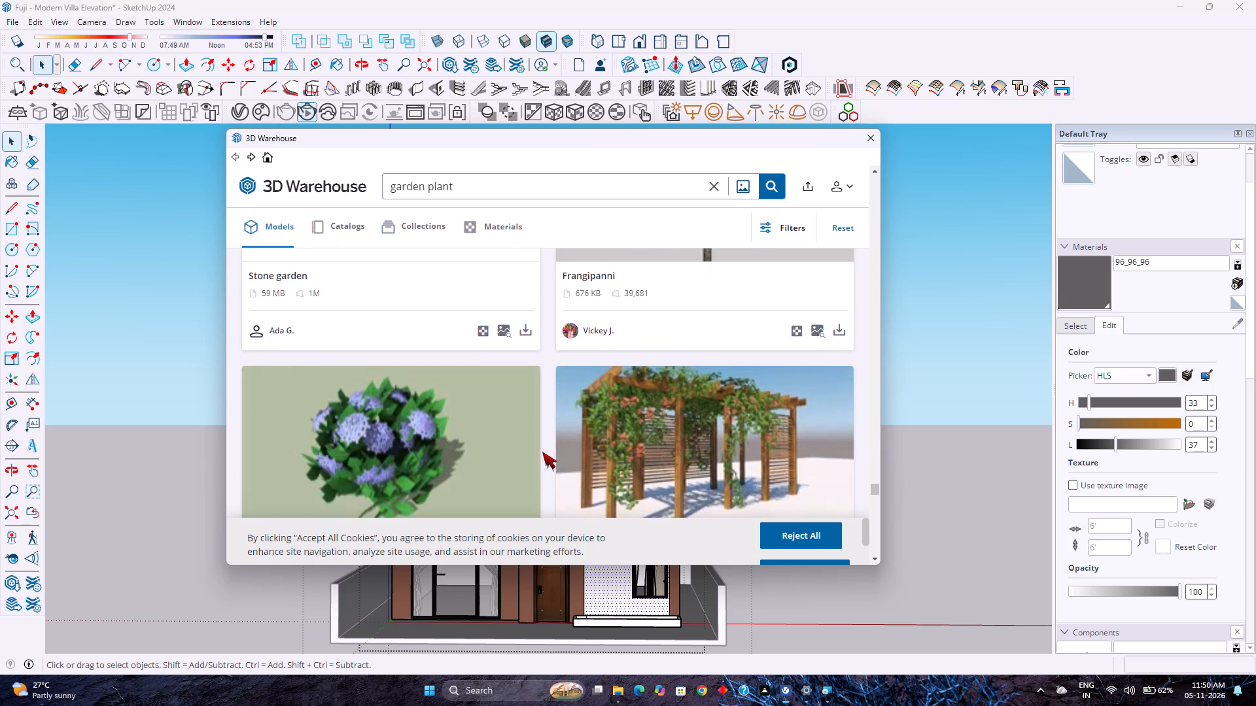
scroll(542, 452, "down", 10)
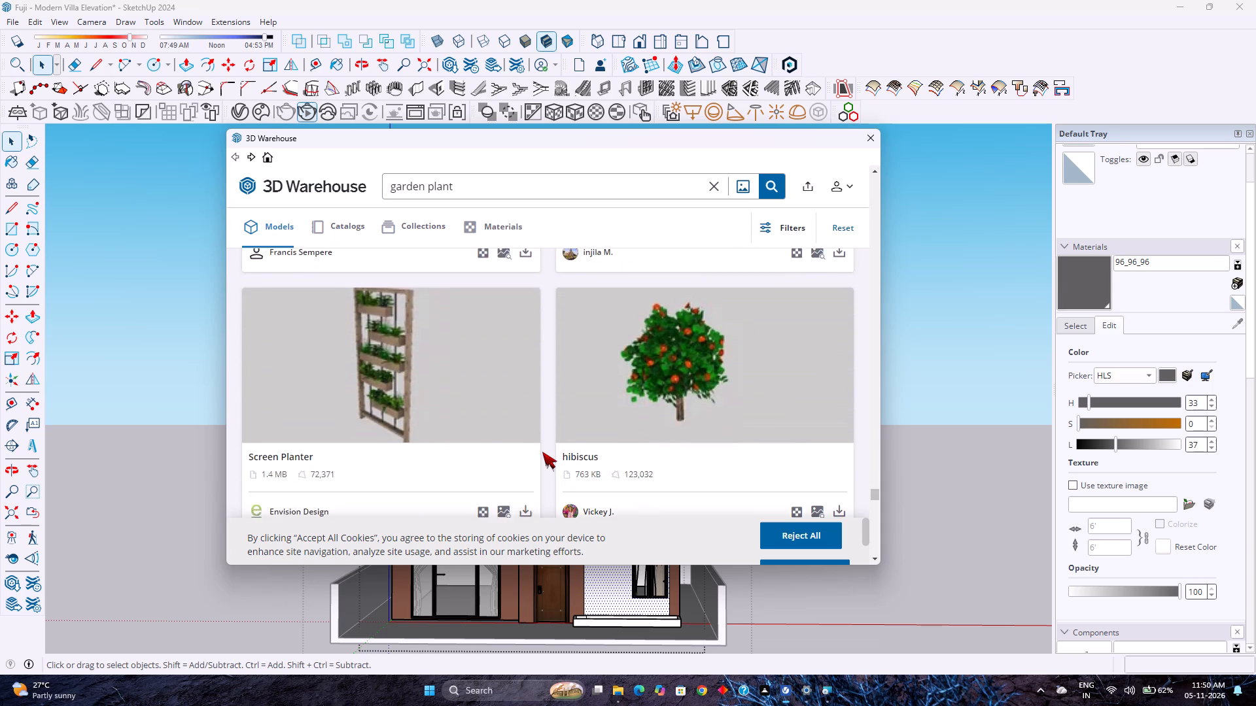
scroll(542, 452, "down", 2)
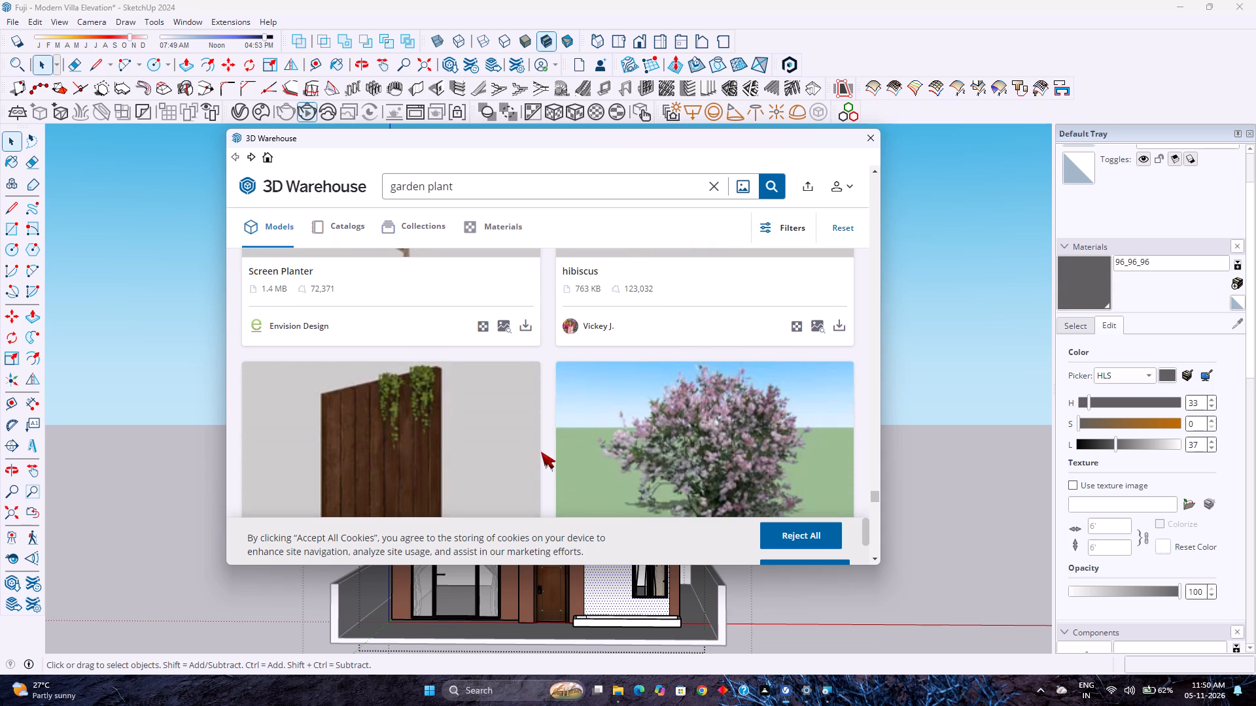
scroll(541, 452, "down", 8)
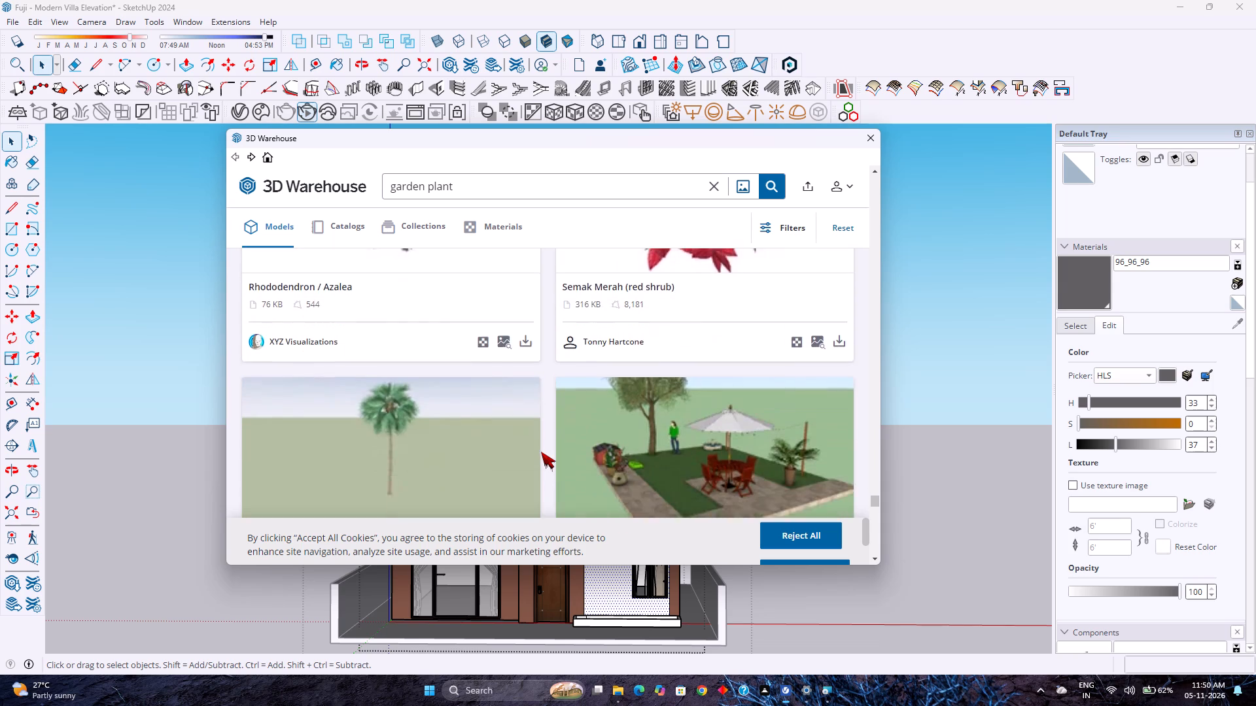
scroll(541, 452, "down", 5)
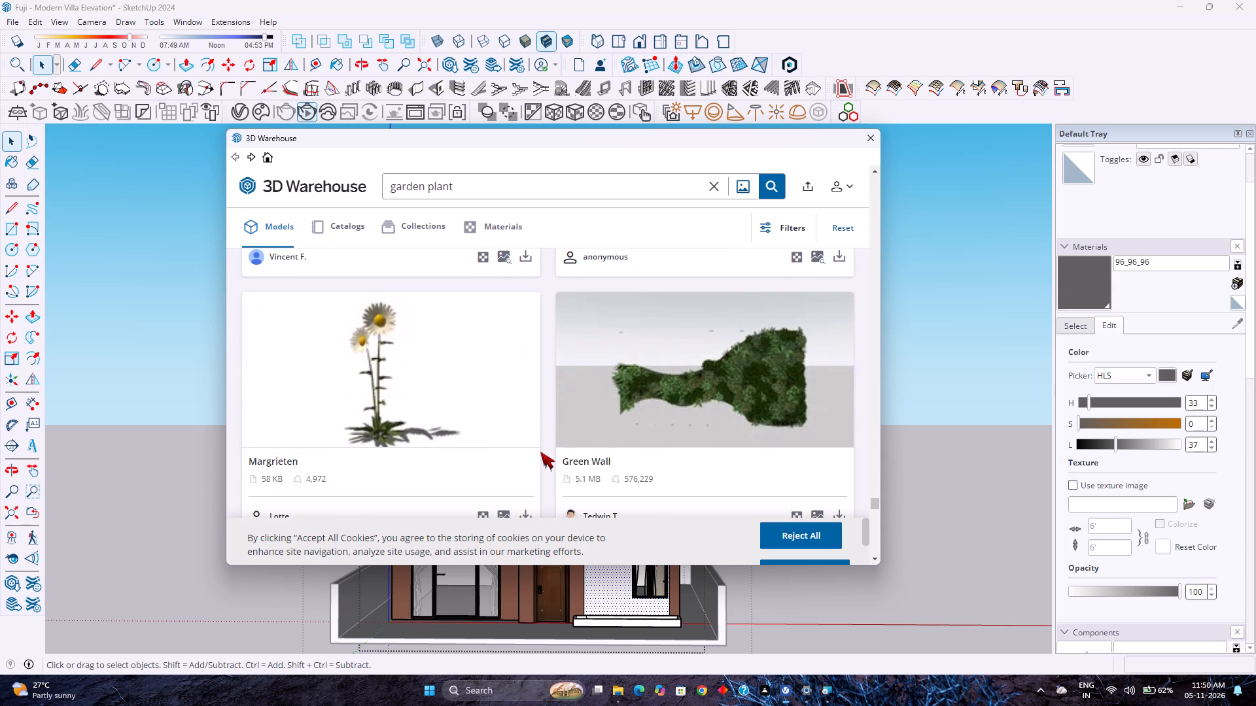
scroll(540, 452, "down", 7)
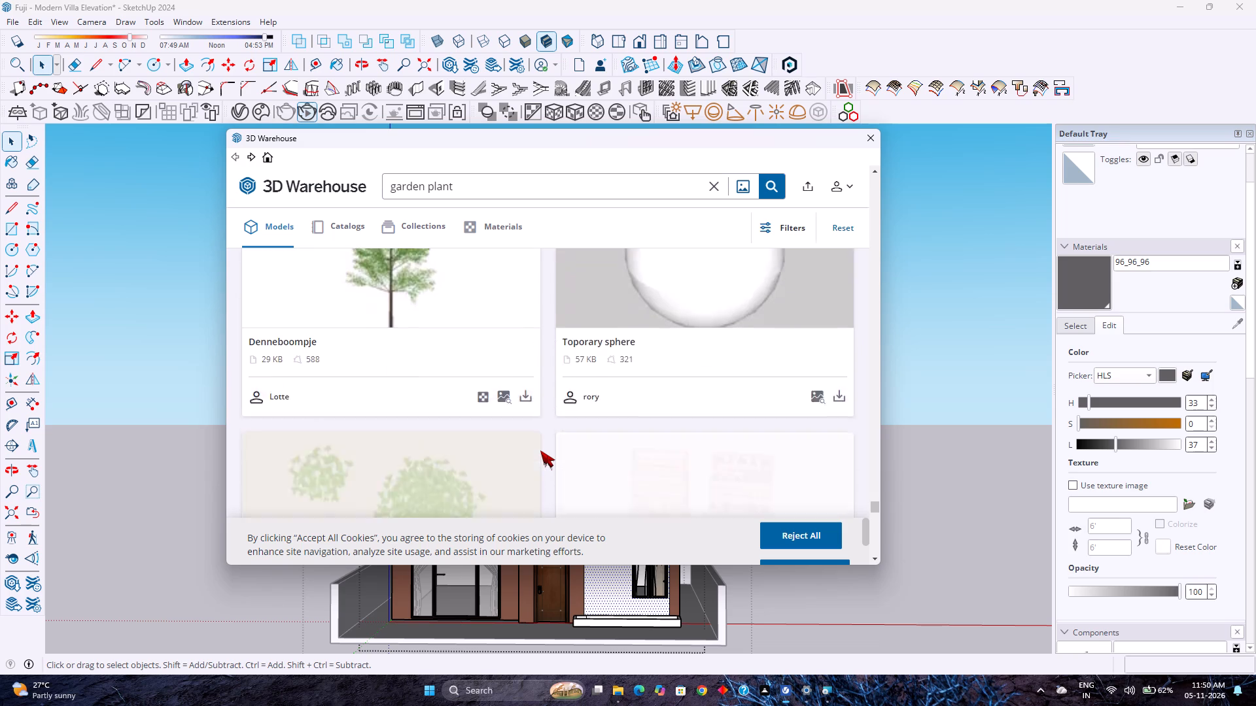
scroll(540, 450, "down", 6)
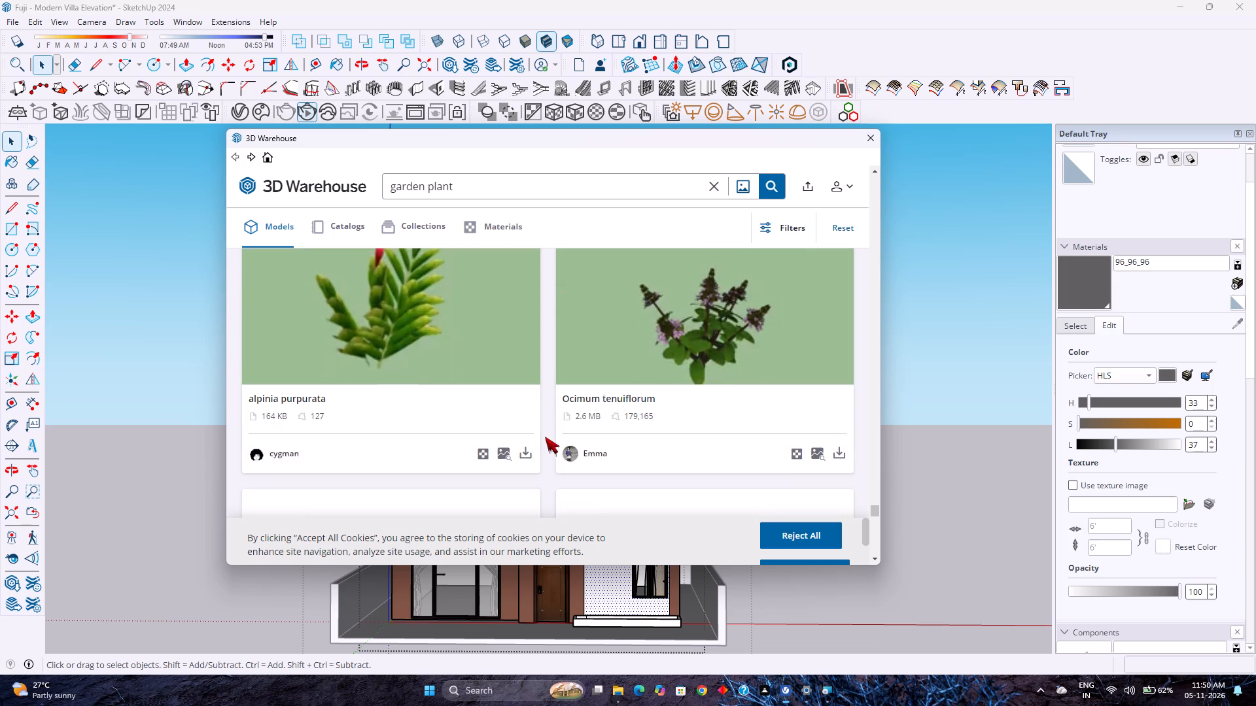
scroll(545, 437, "down", 7)
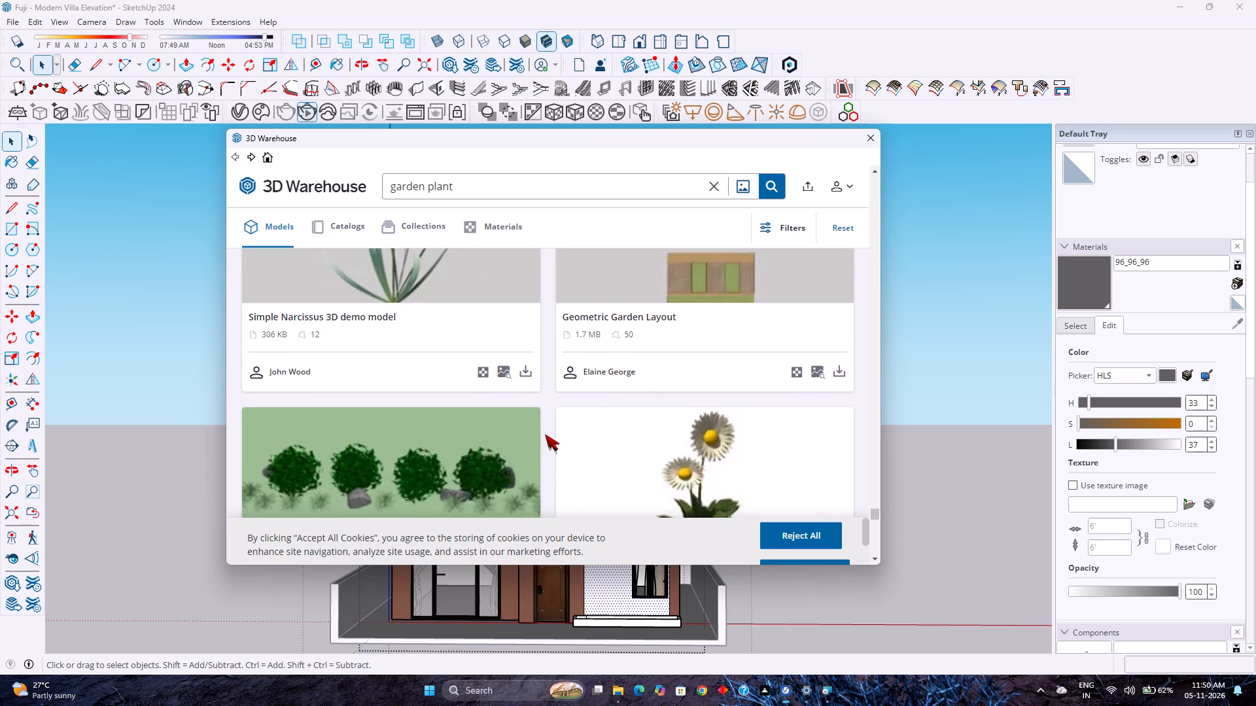
scroll(545, 434, "down", 18)
scroll(546, 434, "down", 15)
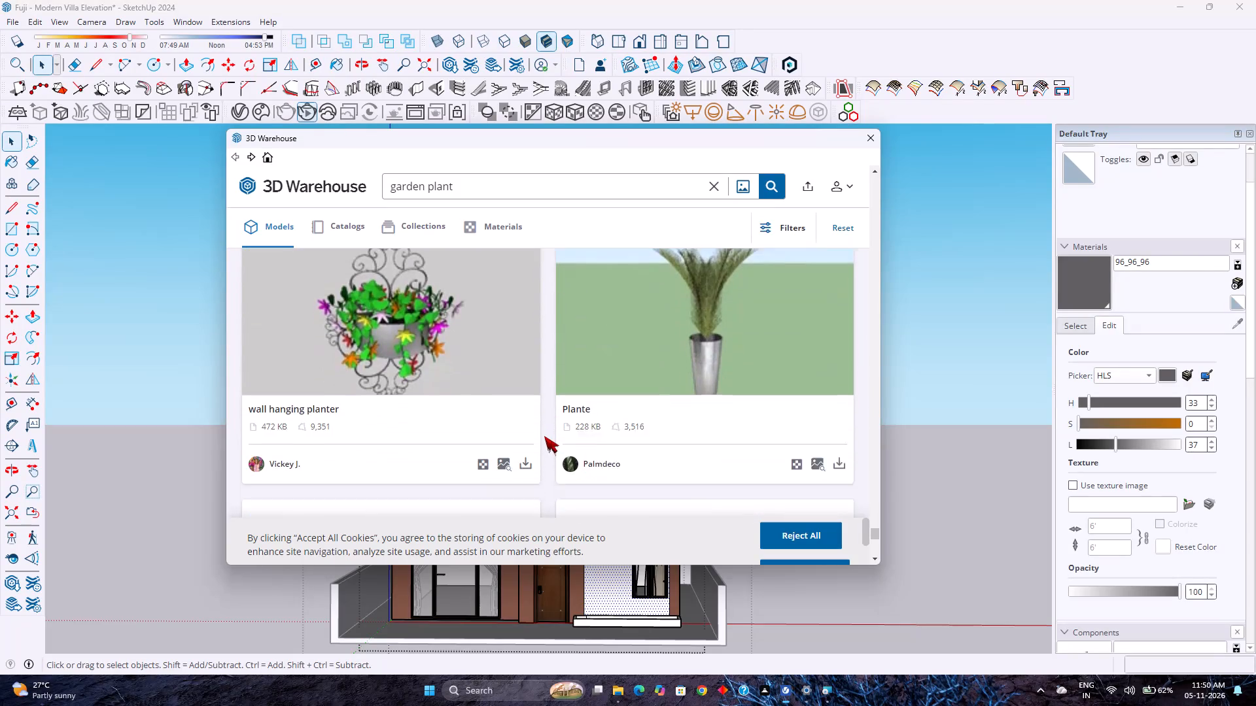
scroll(544, 436, "down", 13)
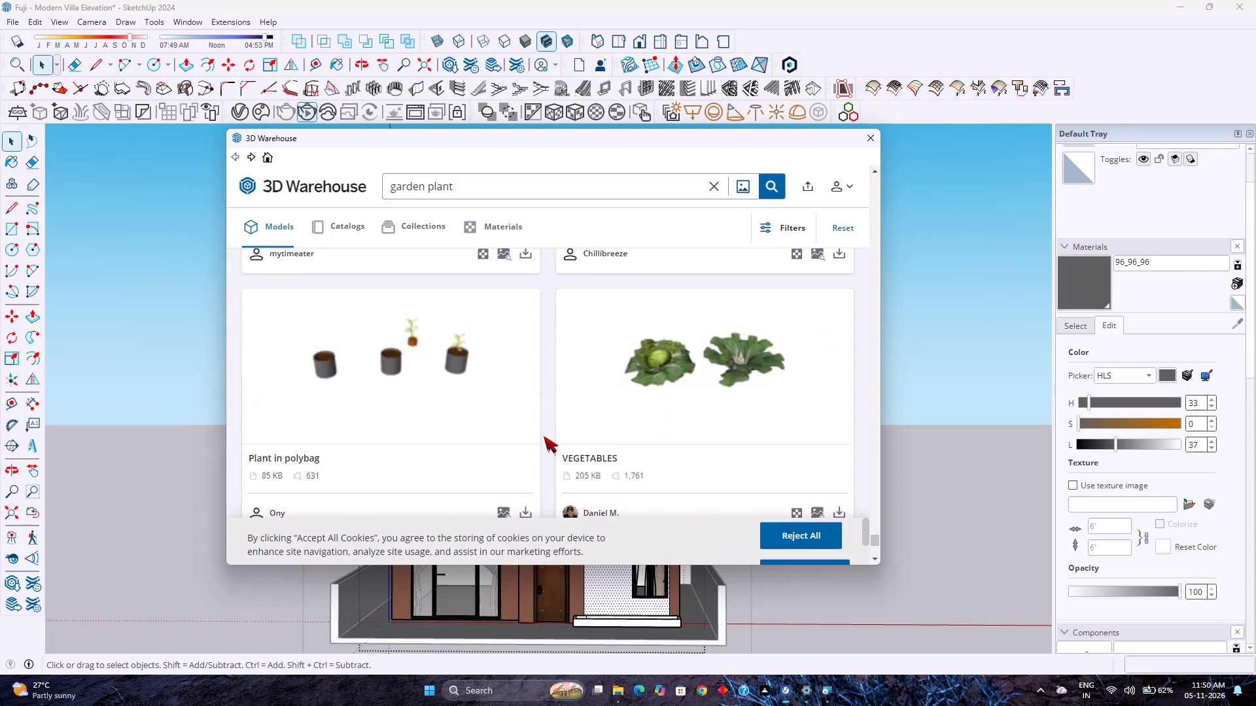
scroll(544, 436, "down", 13)
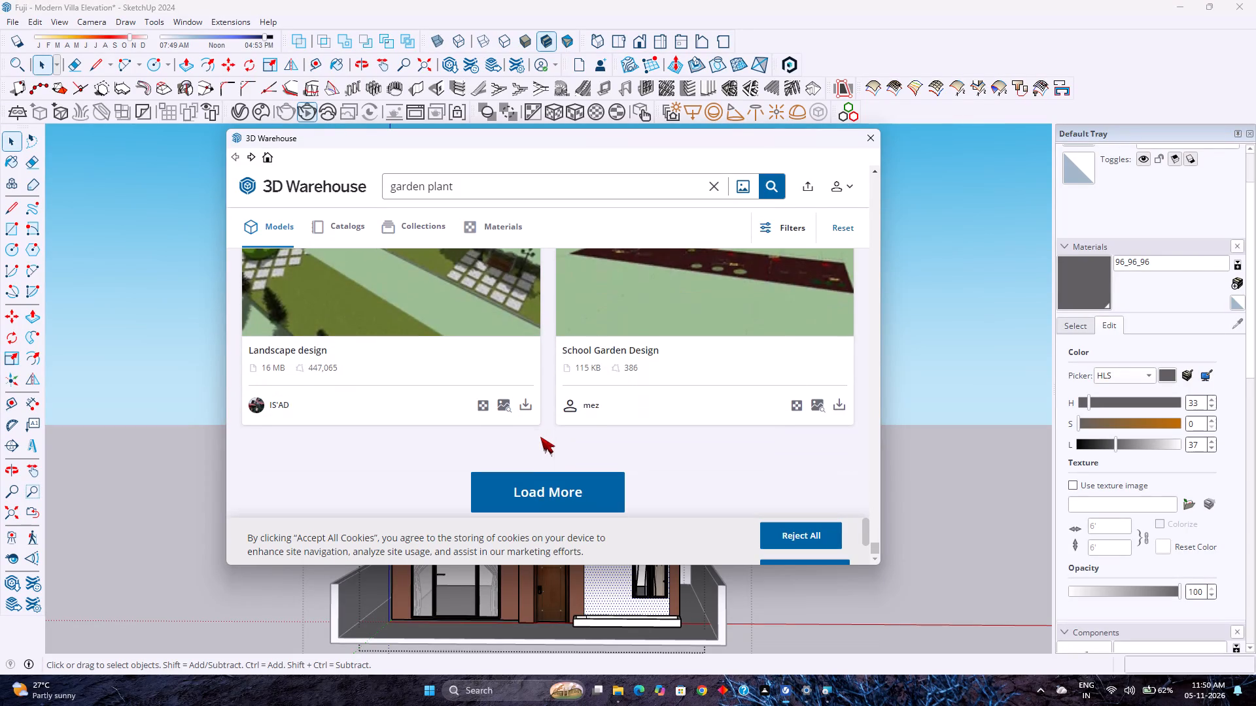
scroll(540, 437, "down", 3)
Load another batch of "garden plant" results to look through for greenery suited to the villa's front.
left_click(527, 477)
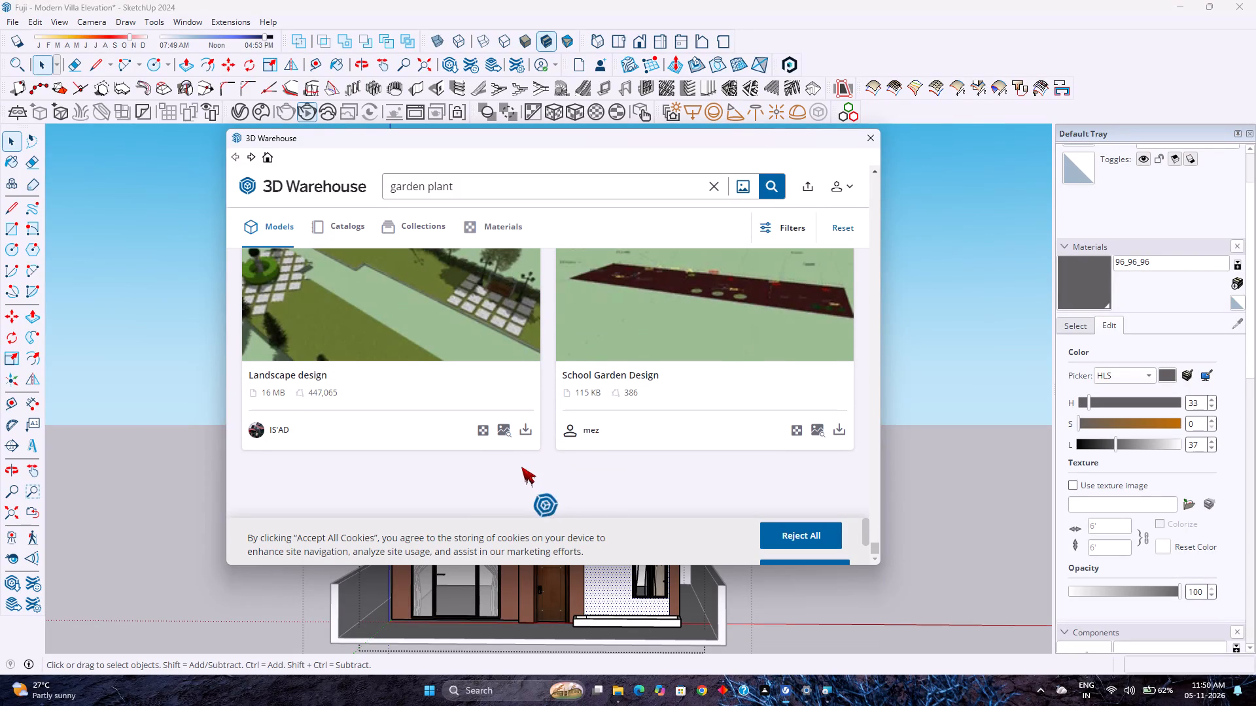
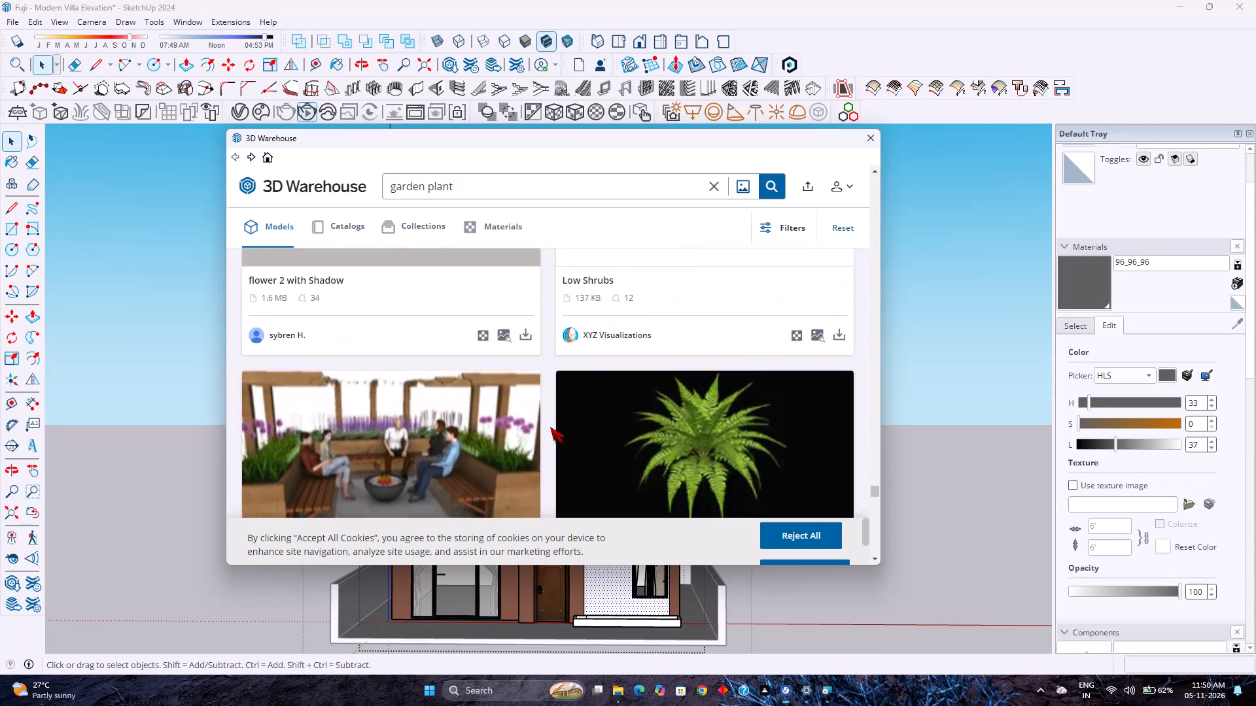
Look through the loaded batch of "garden plant" models for shrubs, planters or vertical greenery suited to the villa's front.
scroll(549, 429, "down", 4)
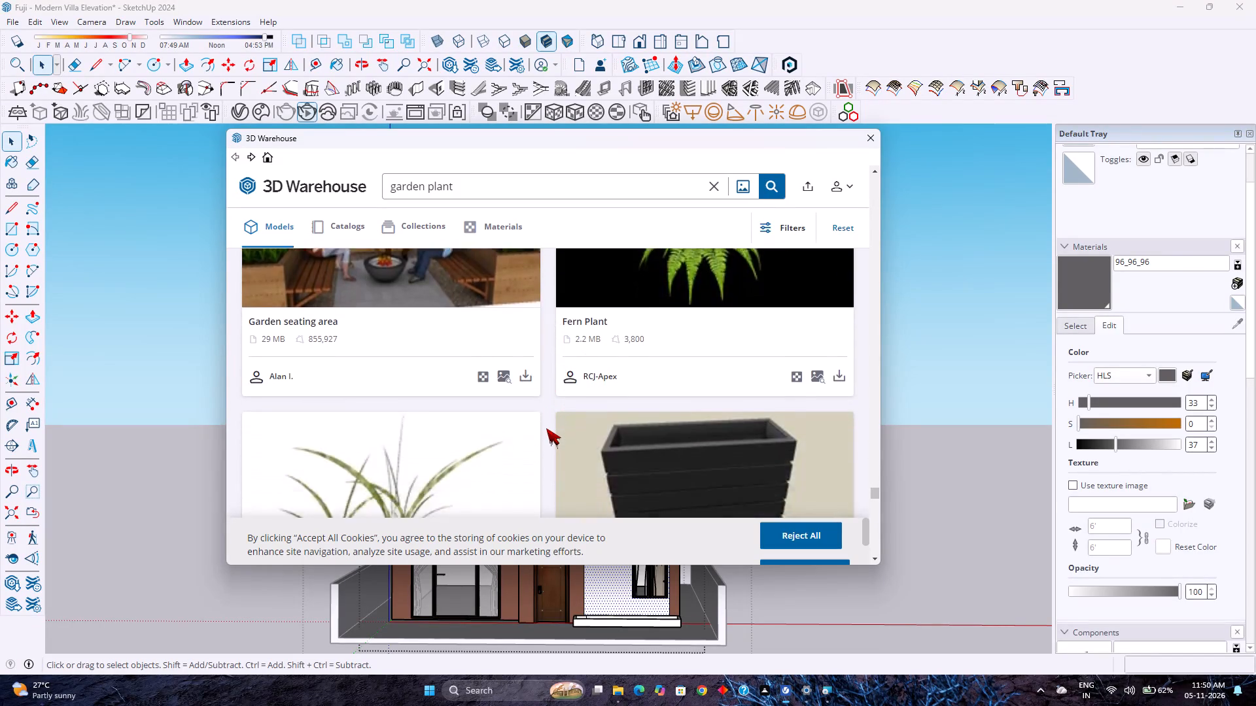
scroll(546, 428, "down", 10)
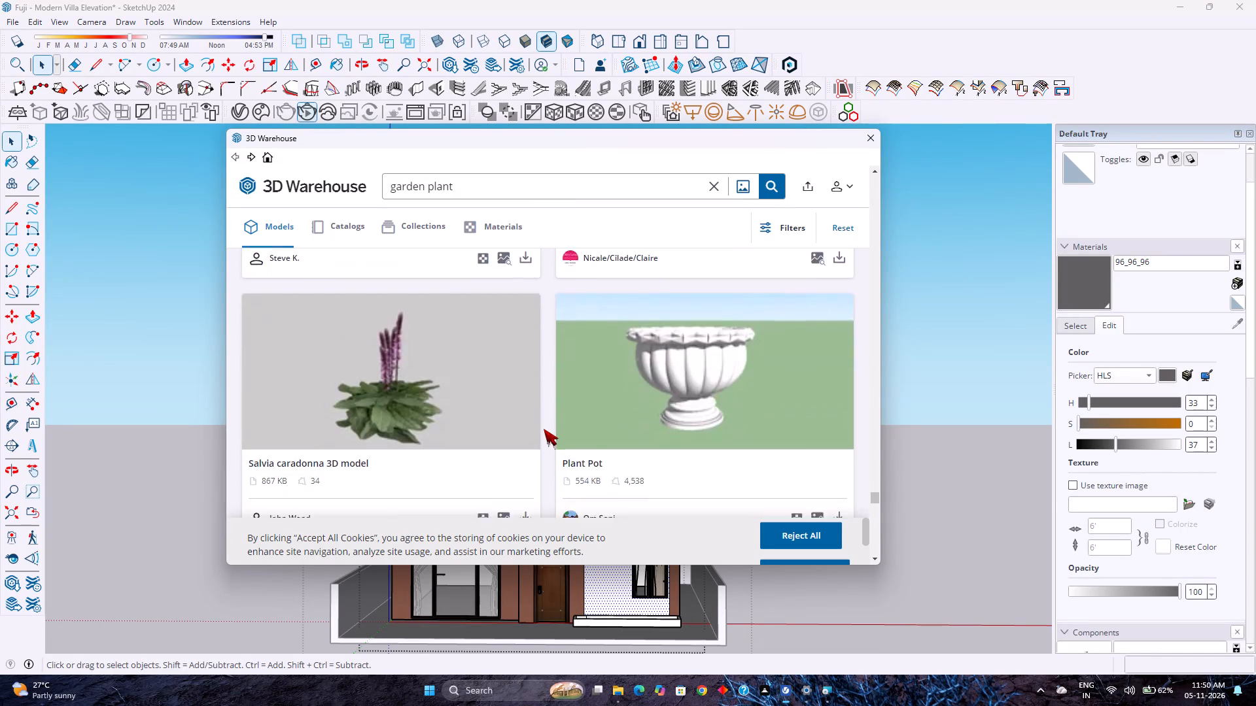
scroll(544, 429, "down", 12)
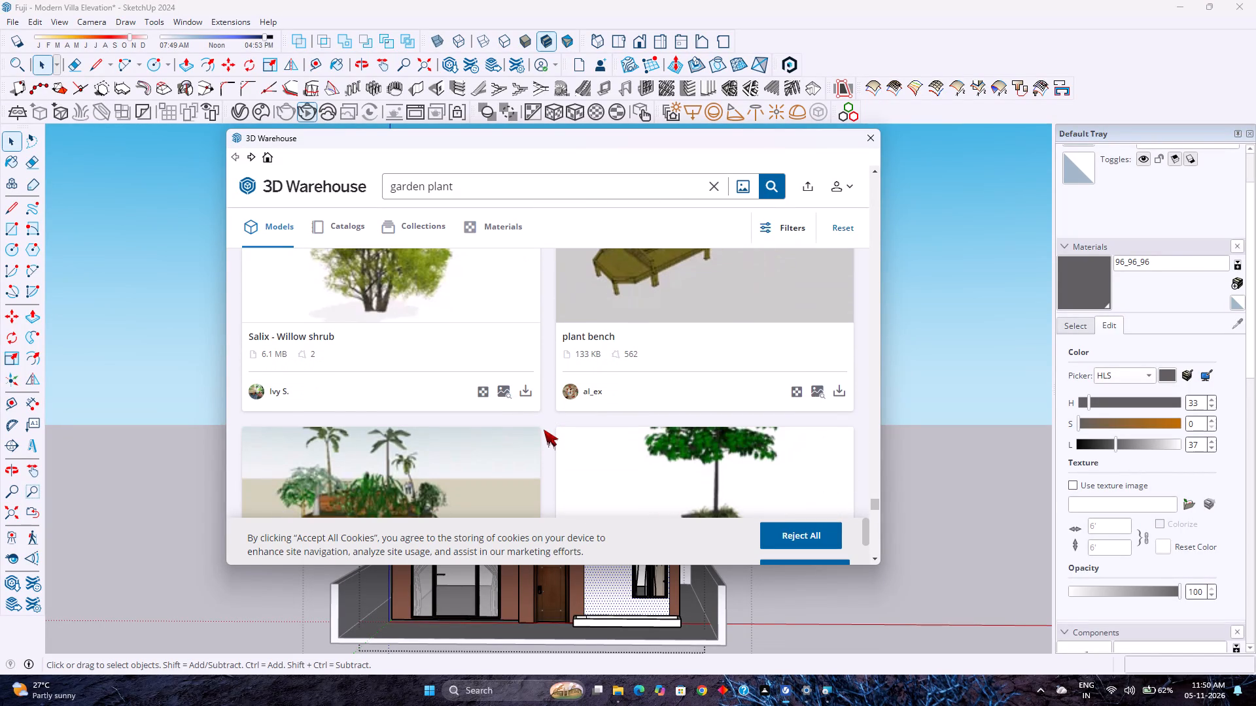
scroll(546, 433, "down", 5)
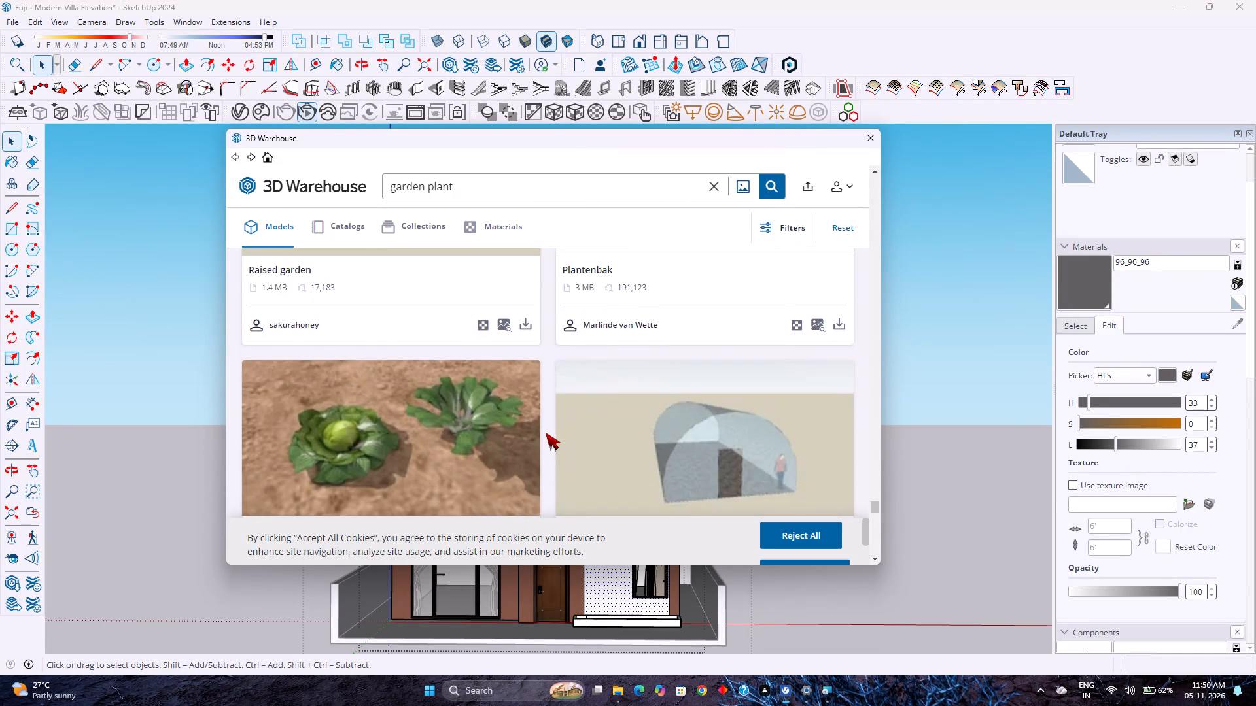
scroll(546, 433, "down", 13)
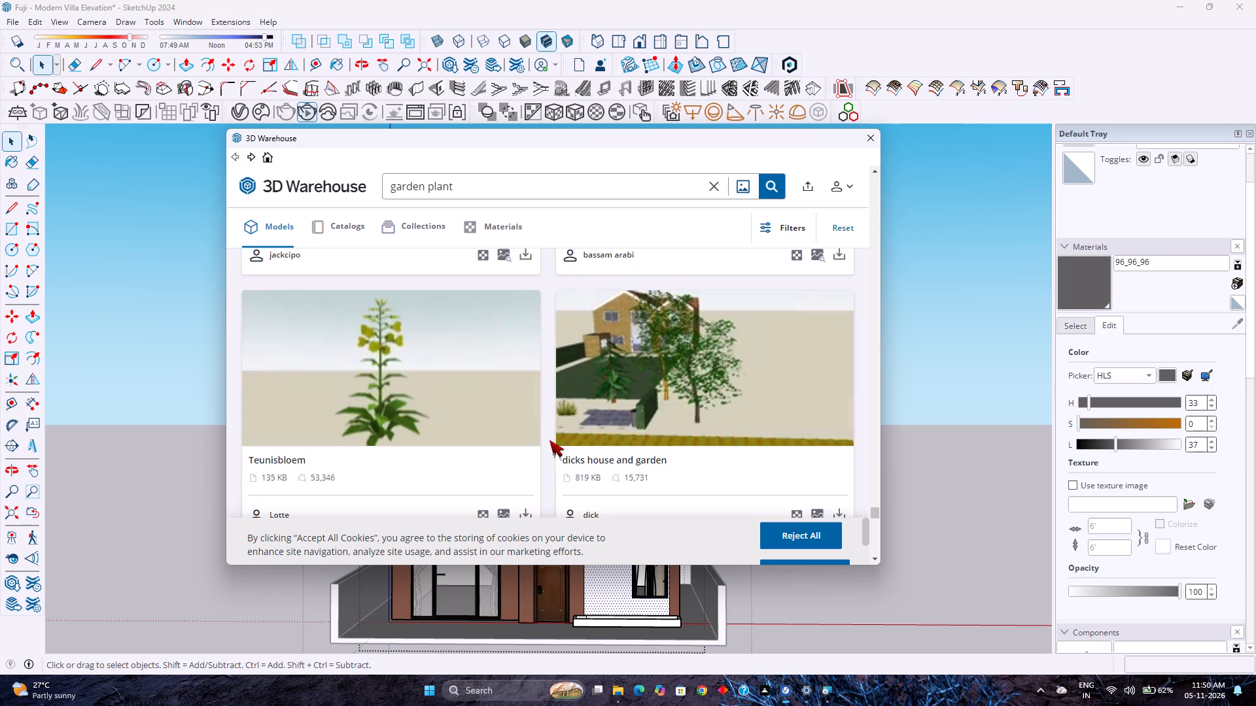
scroll(549, 440, "down", 14)
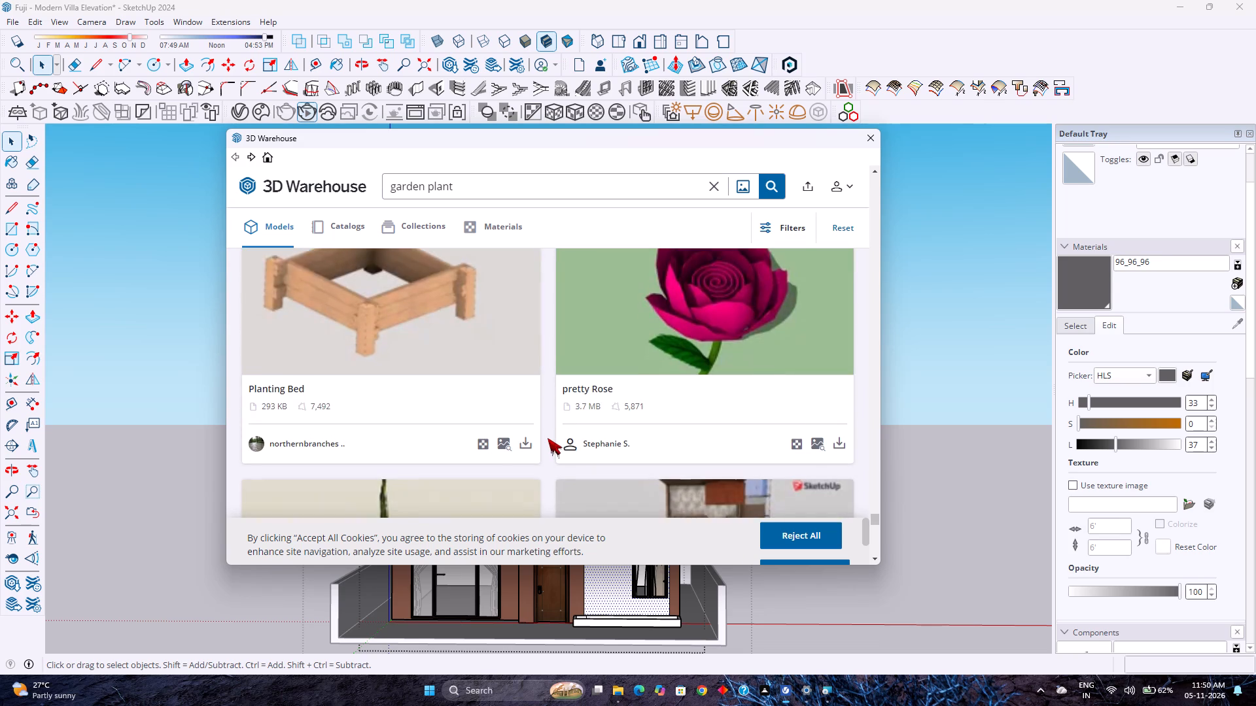
scroll(548, 438, "down", 14)
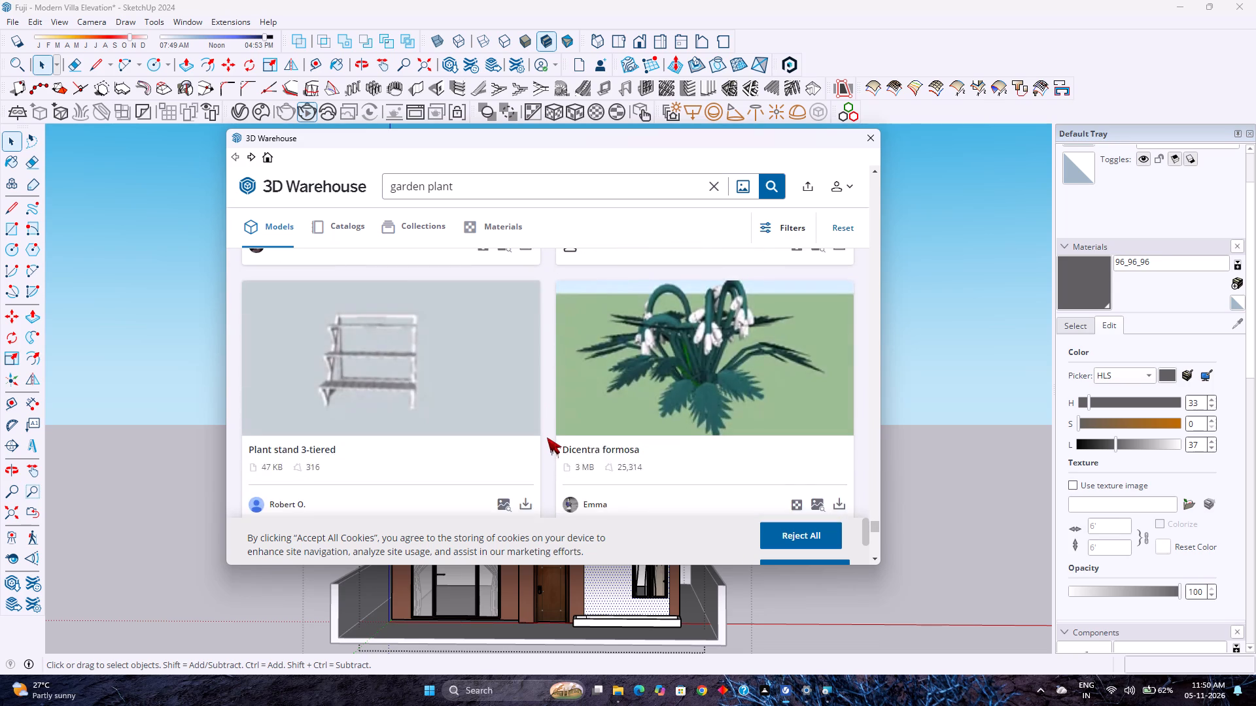
scroll(547, 437, "down", 13)
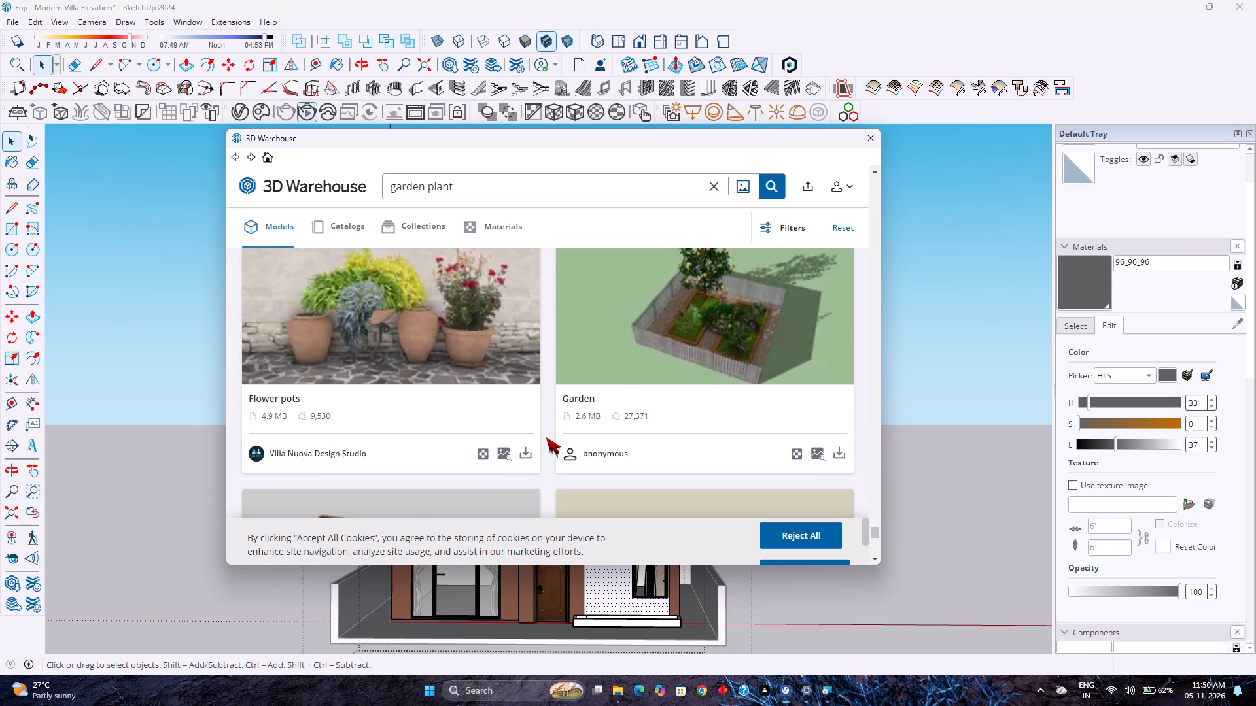
scroll(546, 437, "down", 1)
scroll(546, 437, "up", 2)
scroll(546, 437, "down", 9)
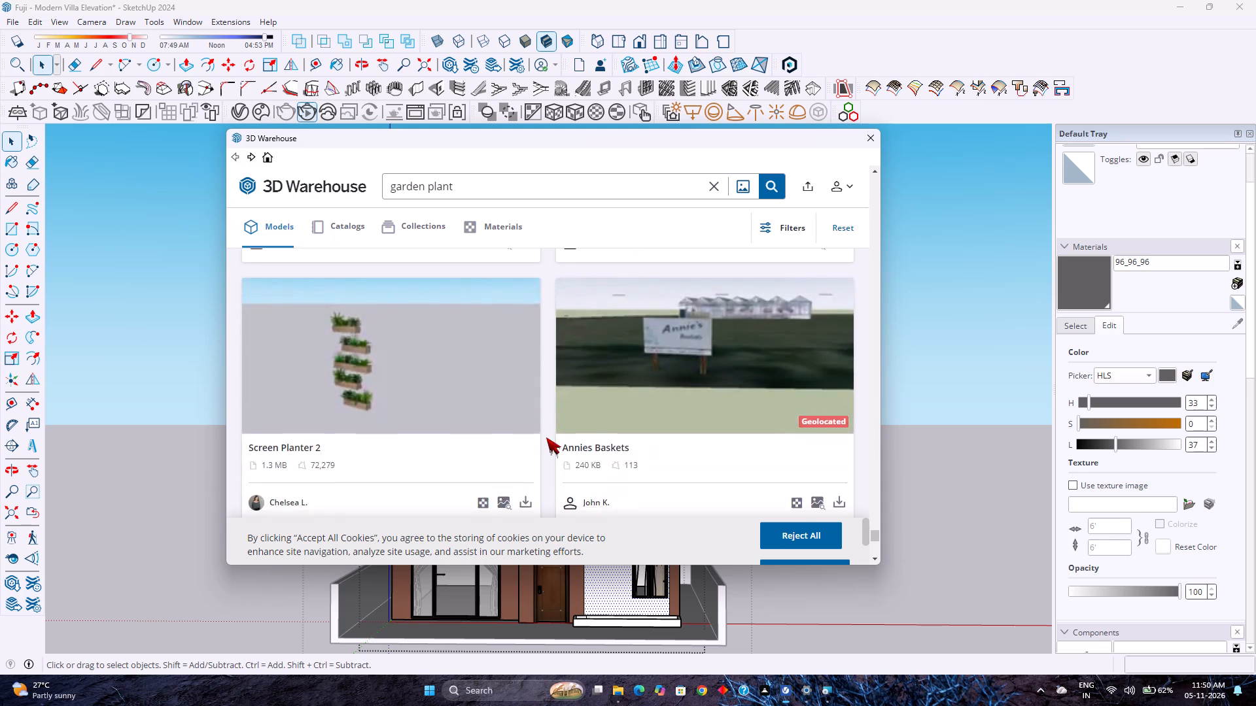
scroll(546, 437, "down", 7)
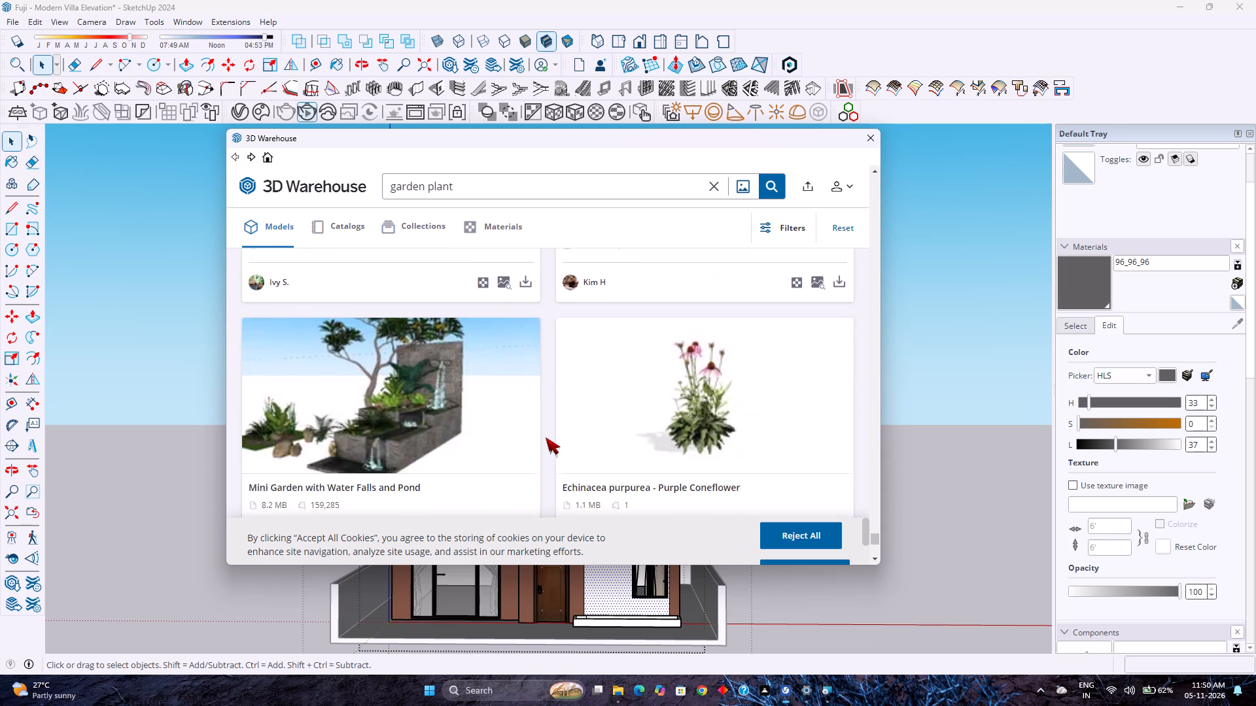
scroll(546, 437, "down", 1)
scroll(546, 437, "up", 2)
scroll(546, 437, "down", 4)
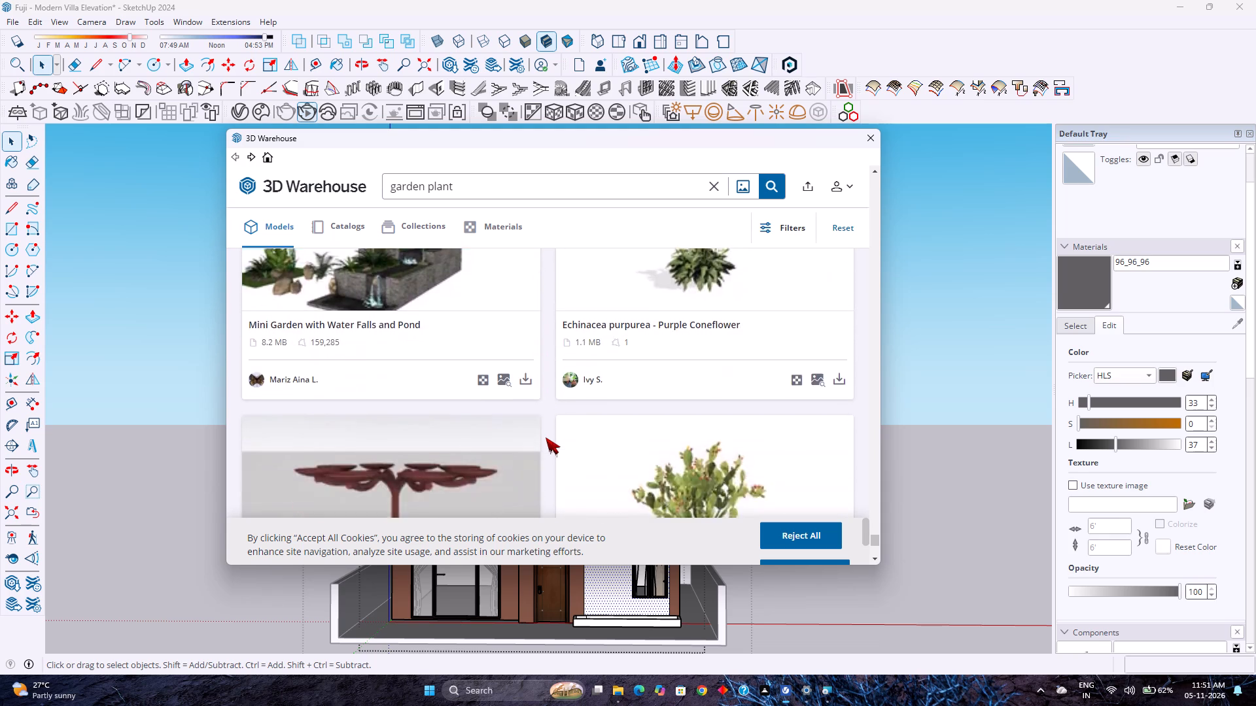
scroll(546, 437, "down", 4)
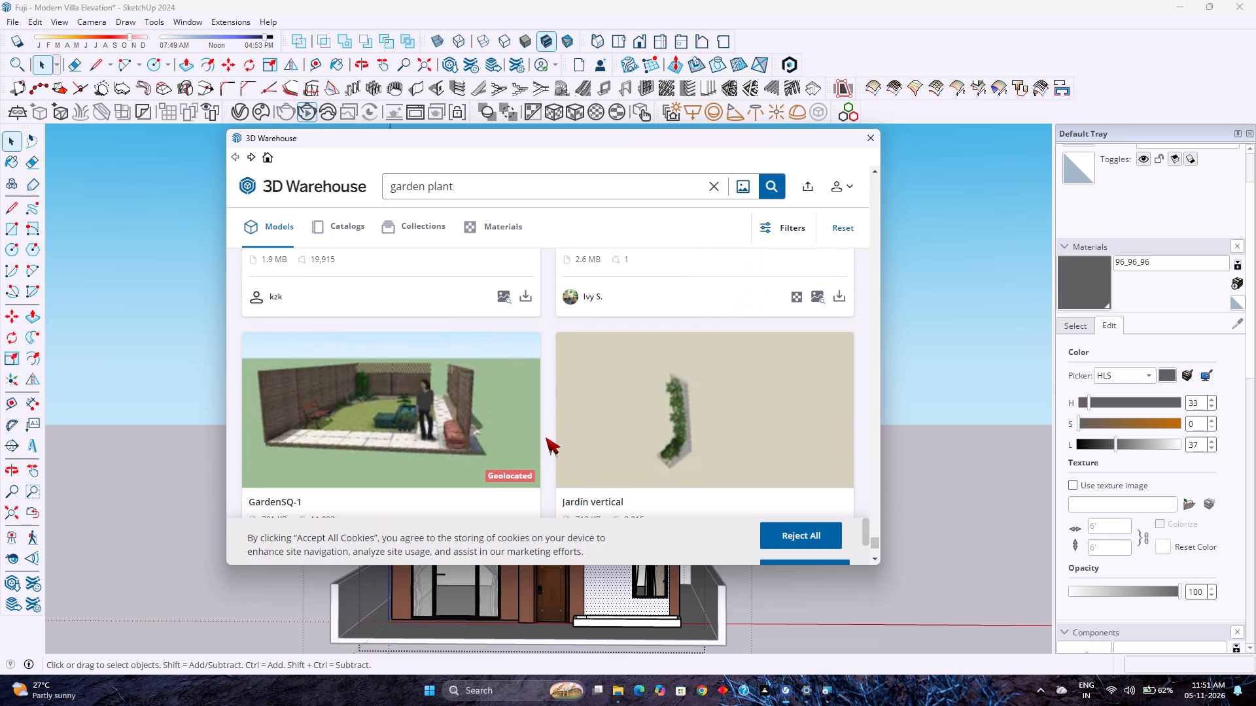
scroll(545, 437, "down", 3)
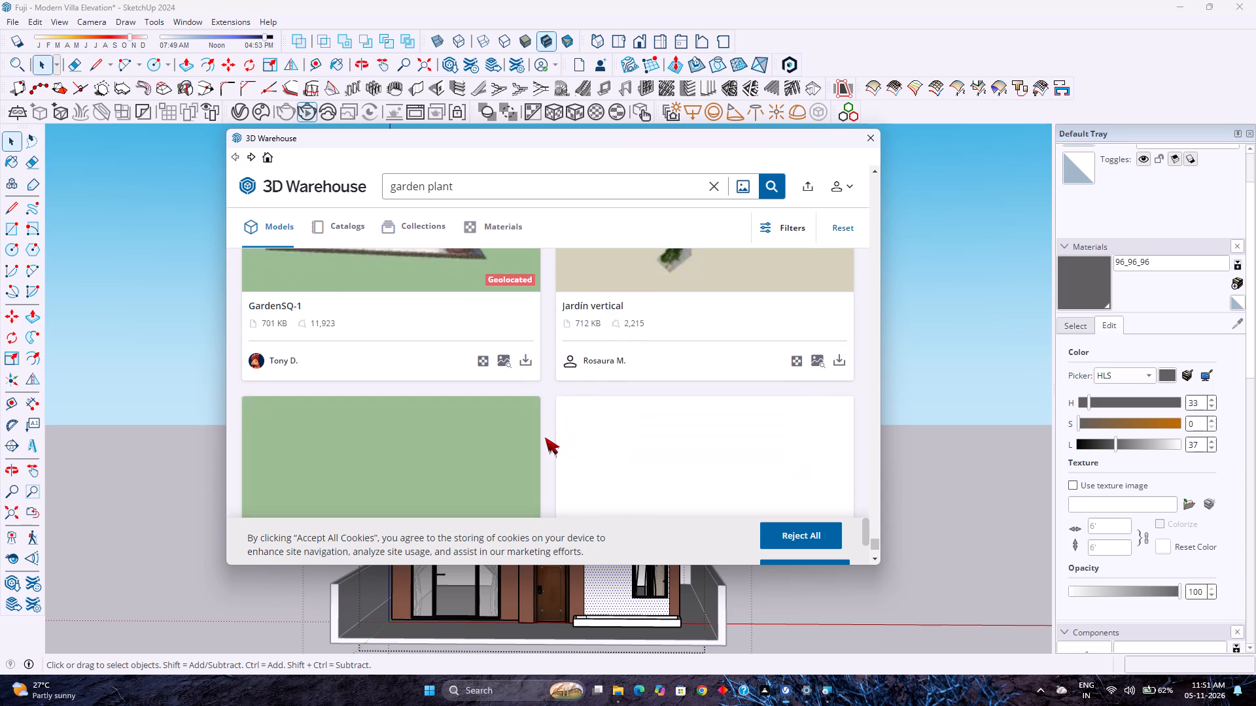
scroll(545, 437, "down", 1)
scroll(545, 437, "up", 1)
scroll(544, 437, "down", 1)
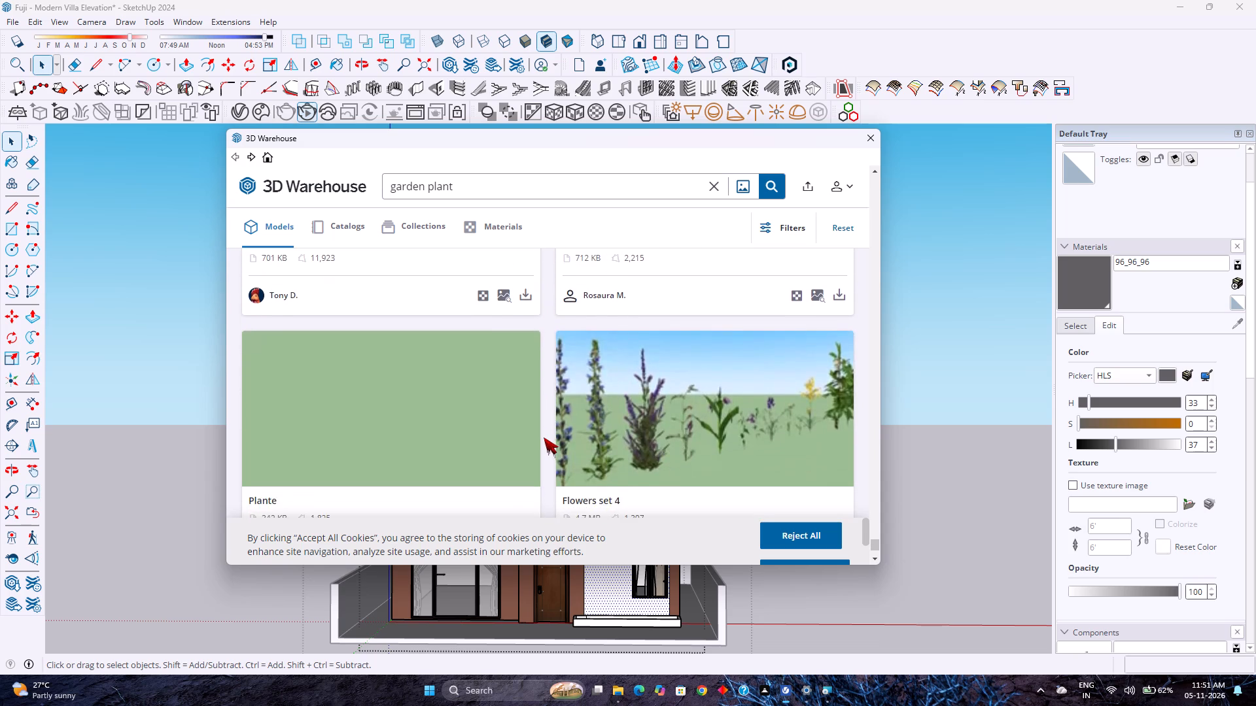
scroll(544, 437, "down", 5)
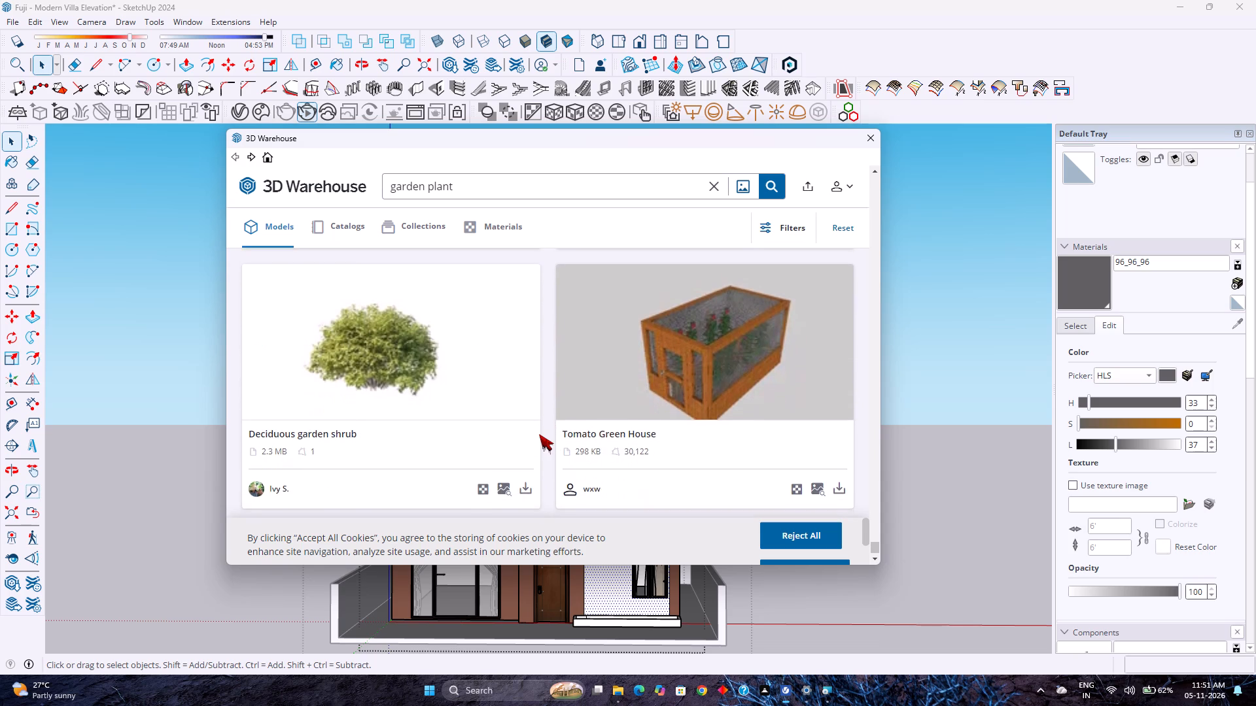
scroll(539, 434, "down", 3)
Load more "garden plant" results and look through the added models for shrubs, vines or planters suited to the villa's front.
left_click(534, 461)
left_click(545, 484)
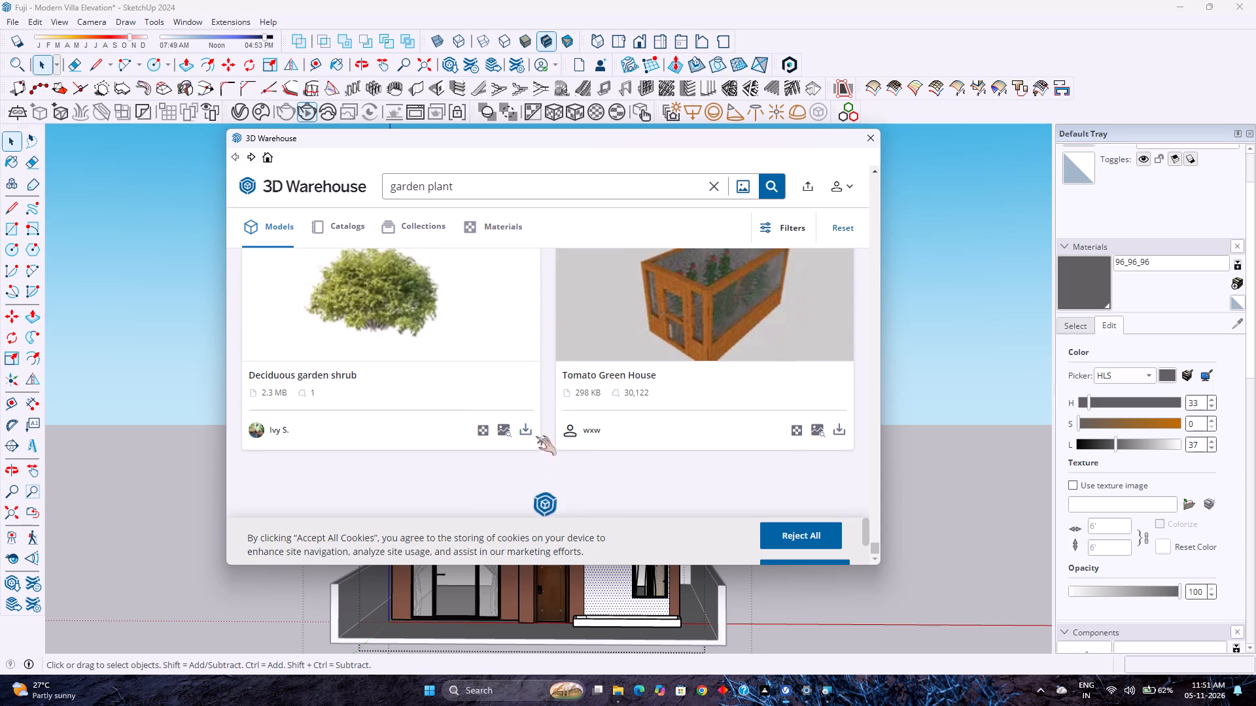
scroll(540, 428, "up", 4)
scroll(540, 428, "down", 7)
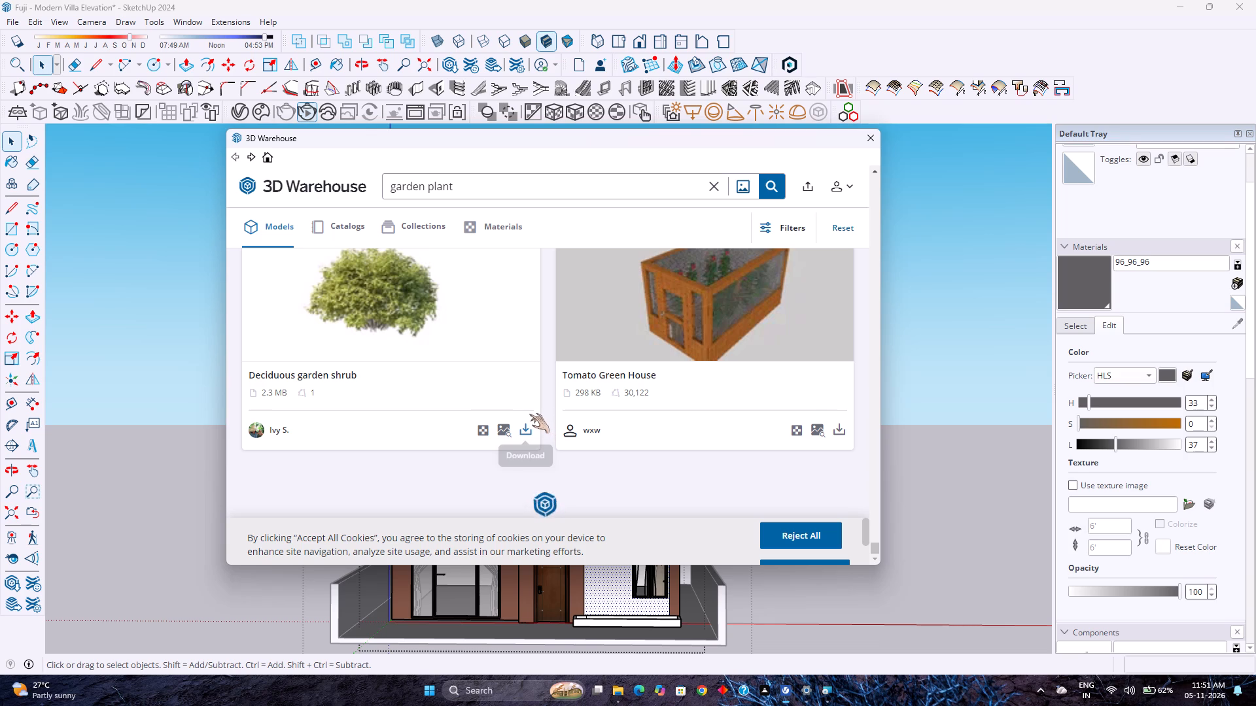
scroll(529, 414, "down", 2)
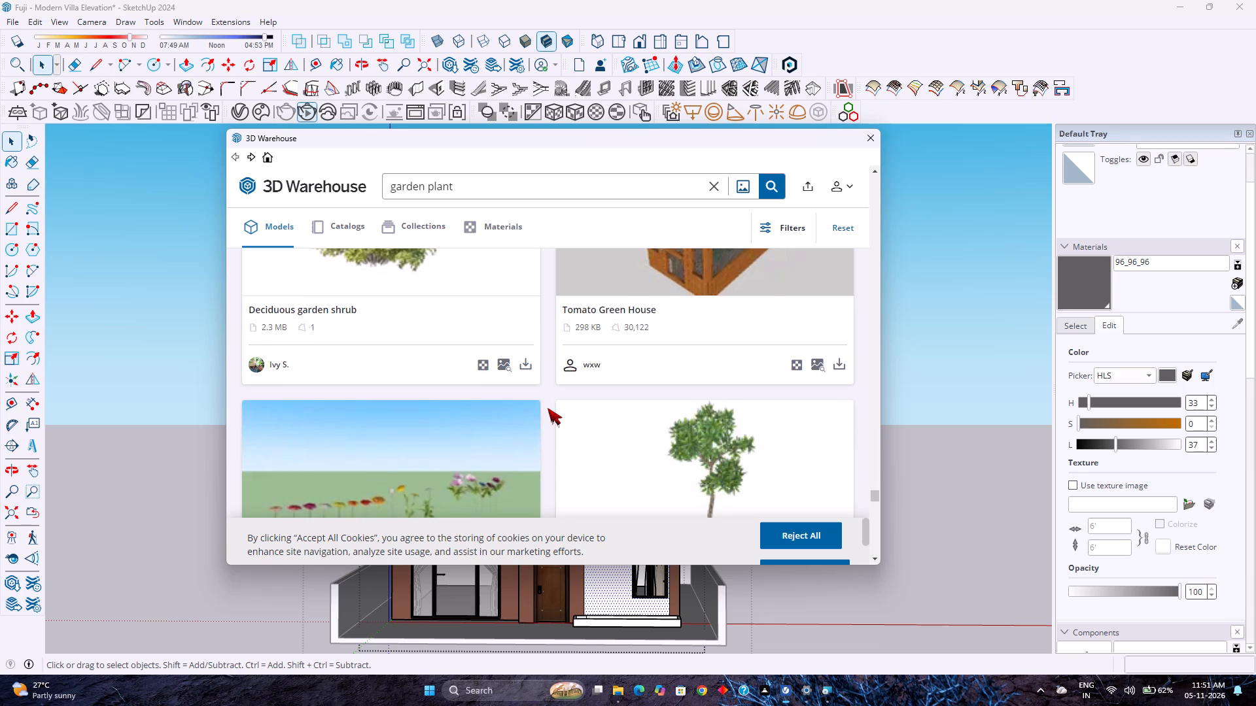
scroll(548, 408, "down", 7)
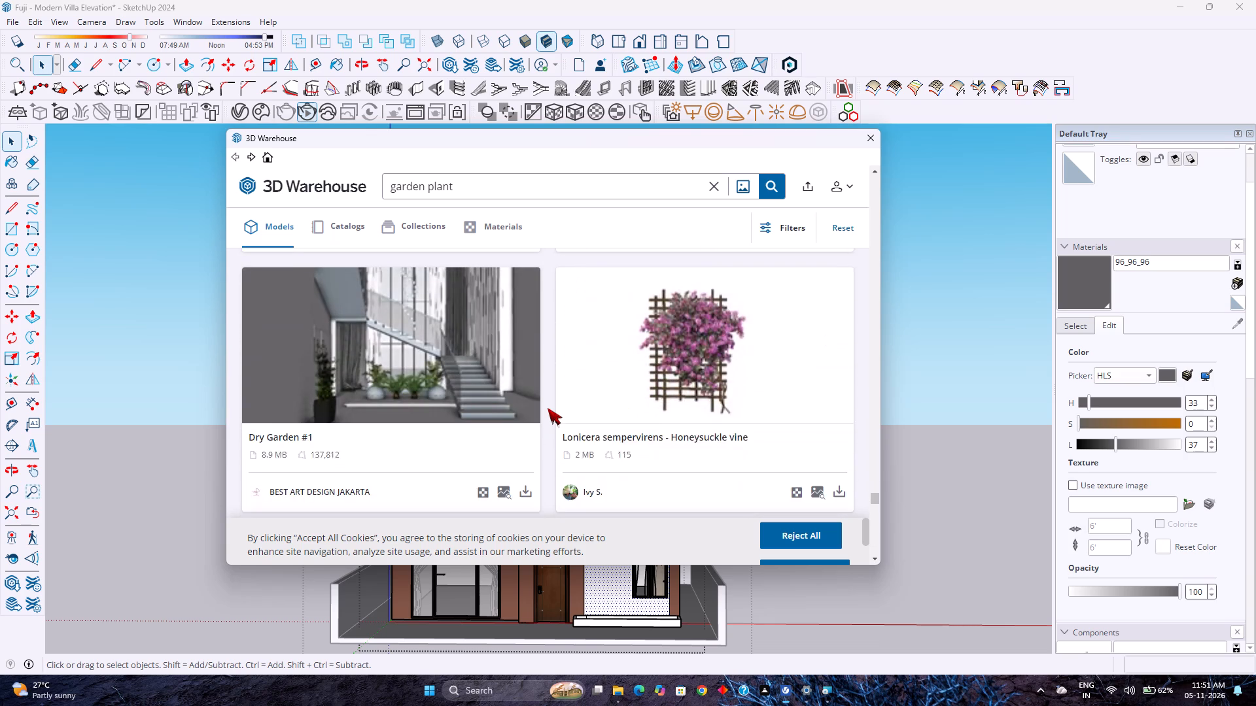
scroll(548, 408, "down", 9)
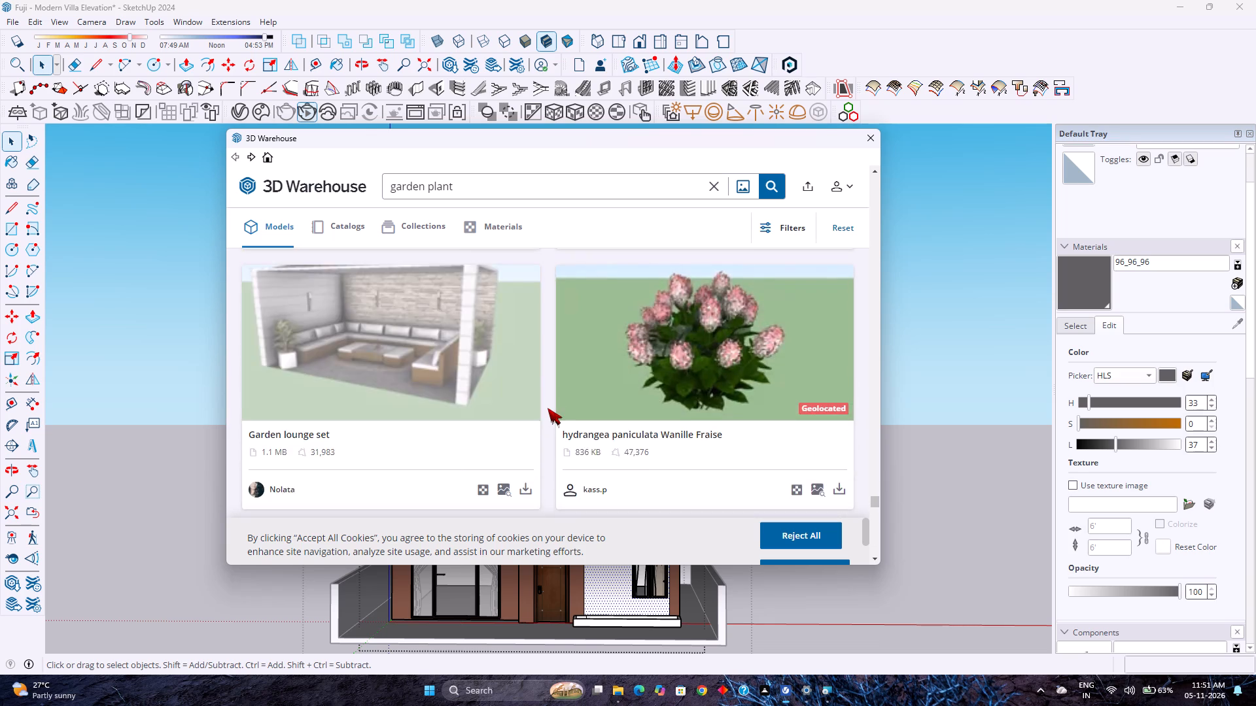
scroll(548, 405, "up", 4)
scroll(548, 403, "down", 7)
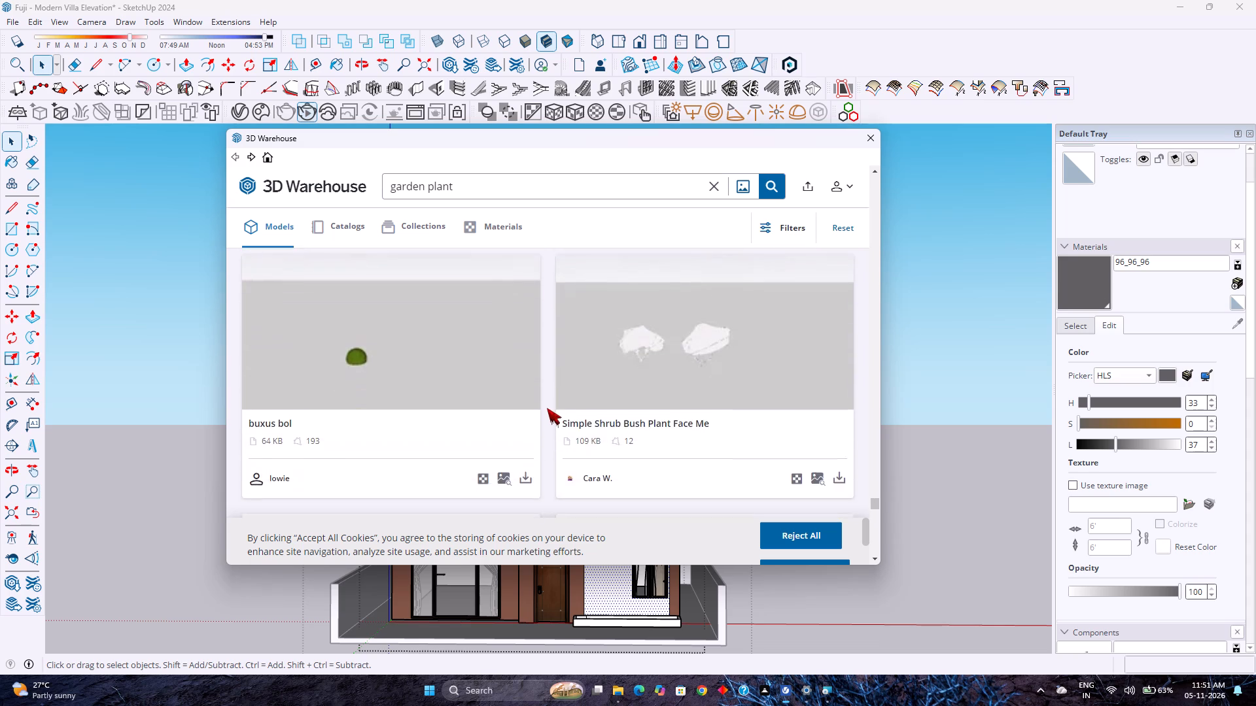
scroll(547, 408, "down", 6)
scroll(547, 409, "up", 2)
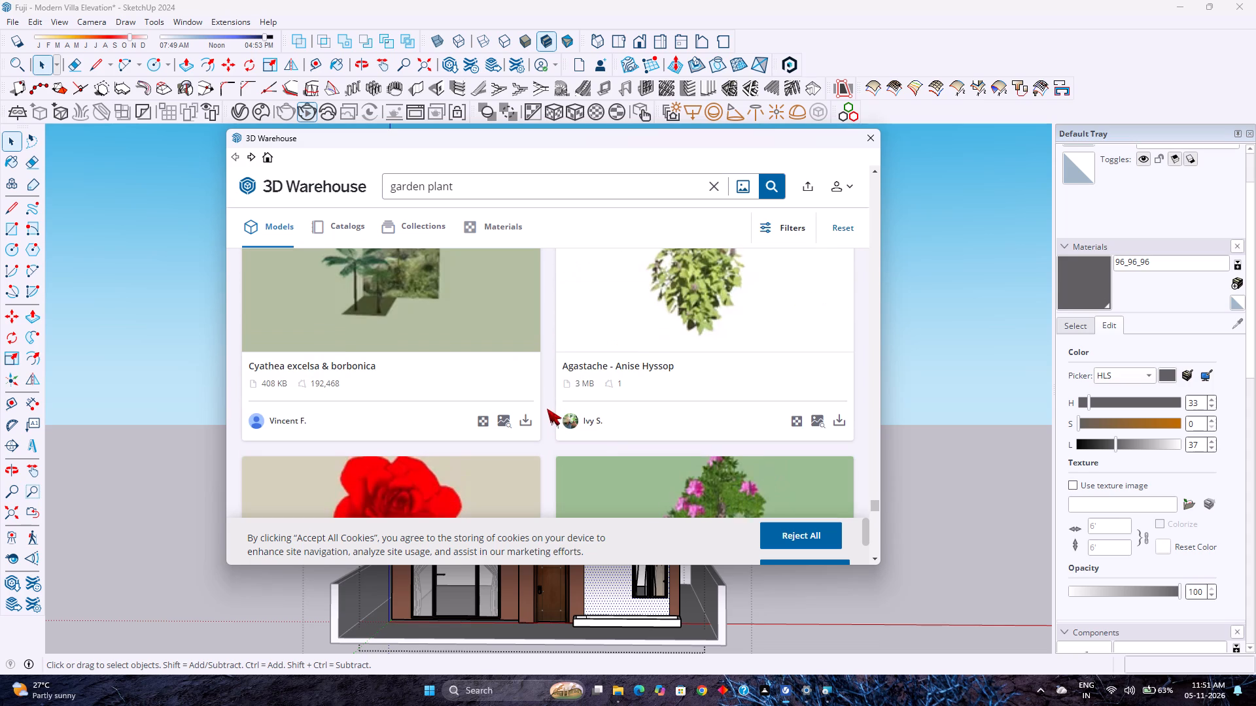
scroll(538, 409, "down", 4)
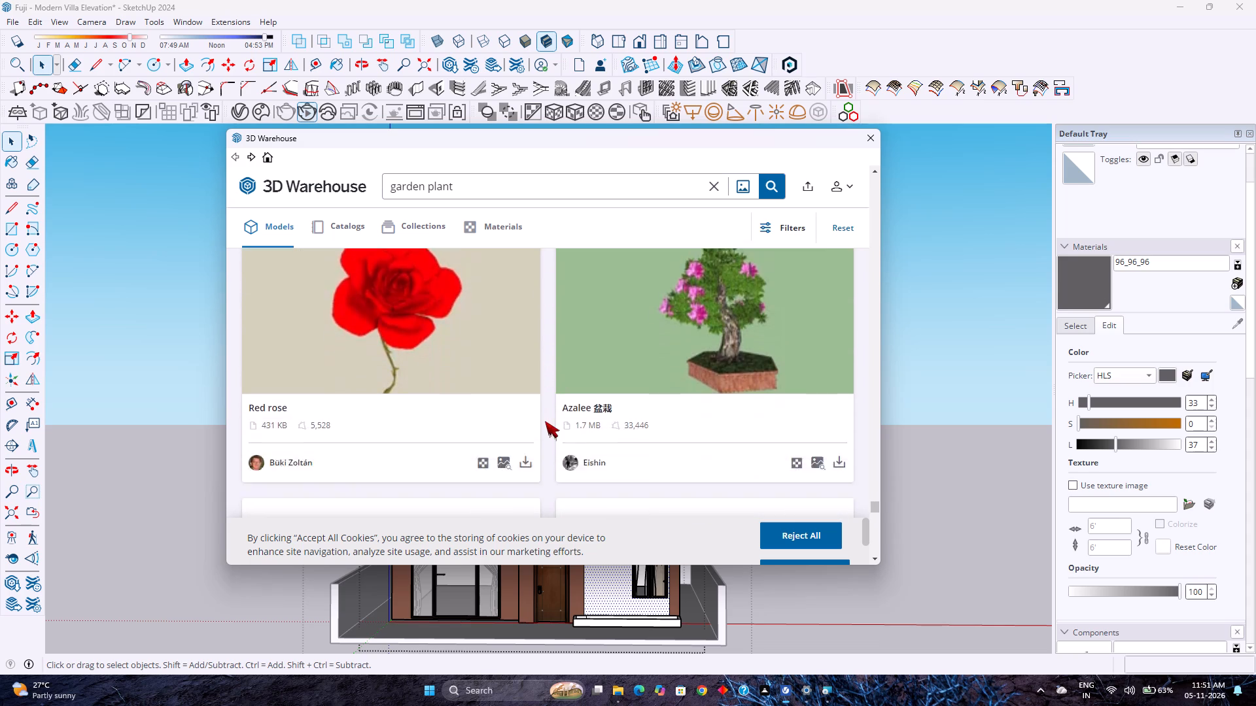
scroll(545, 420, "down", 5)
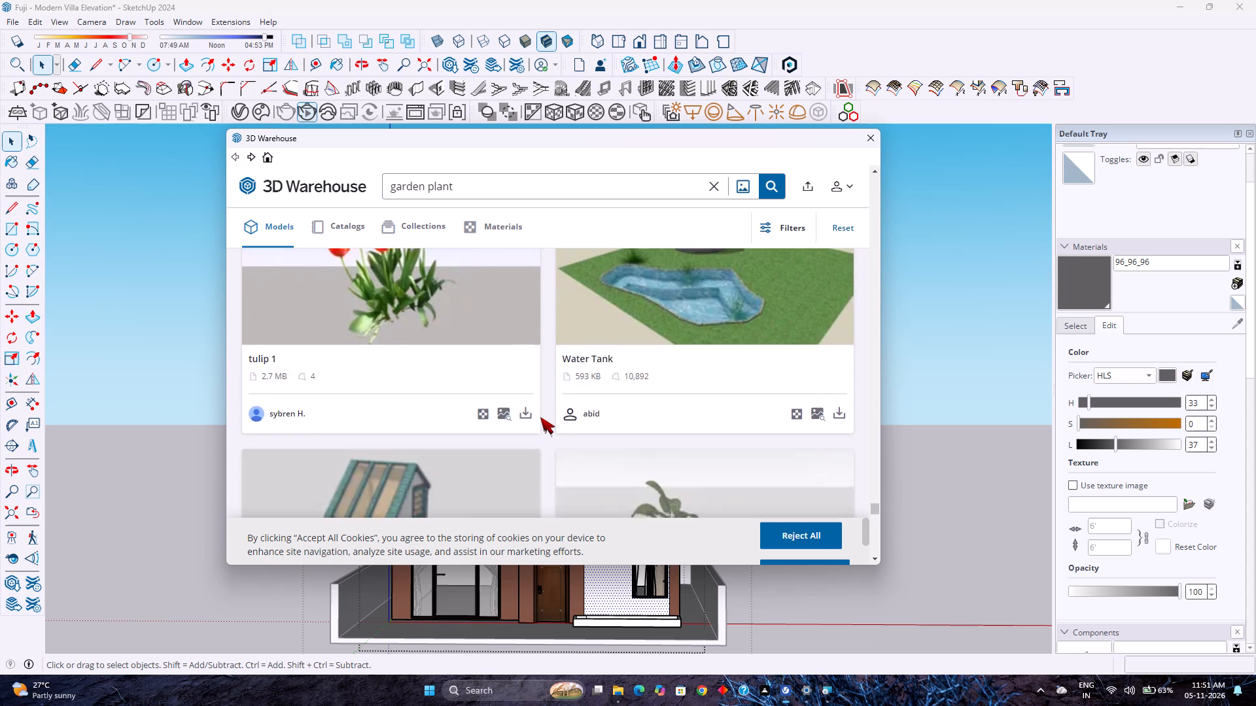
scroll(540, 417, "down", 8)
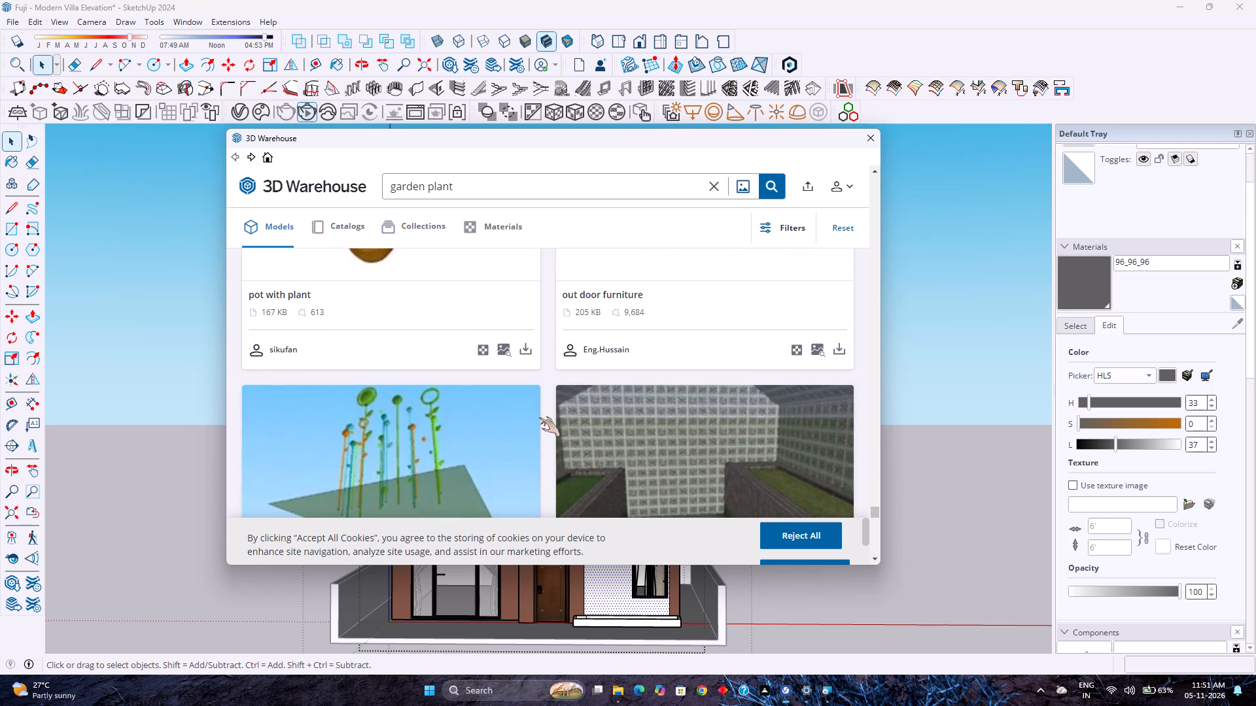
scroll(539, 417, "down", 14)
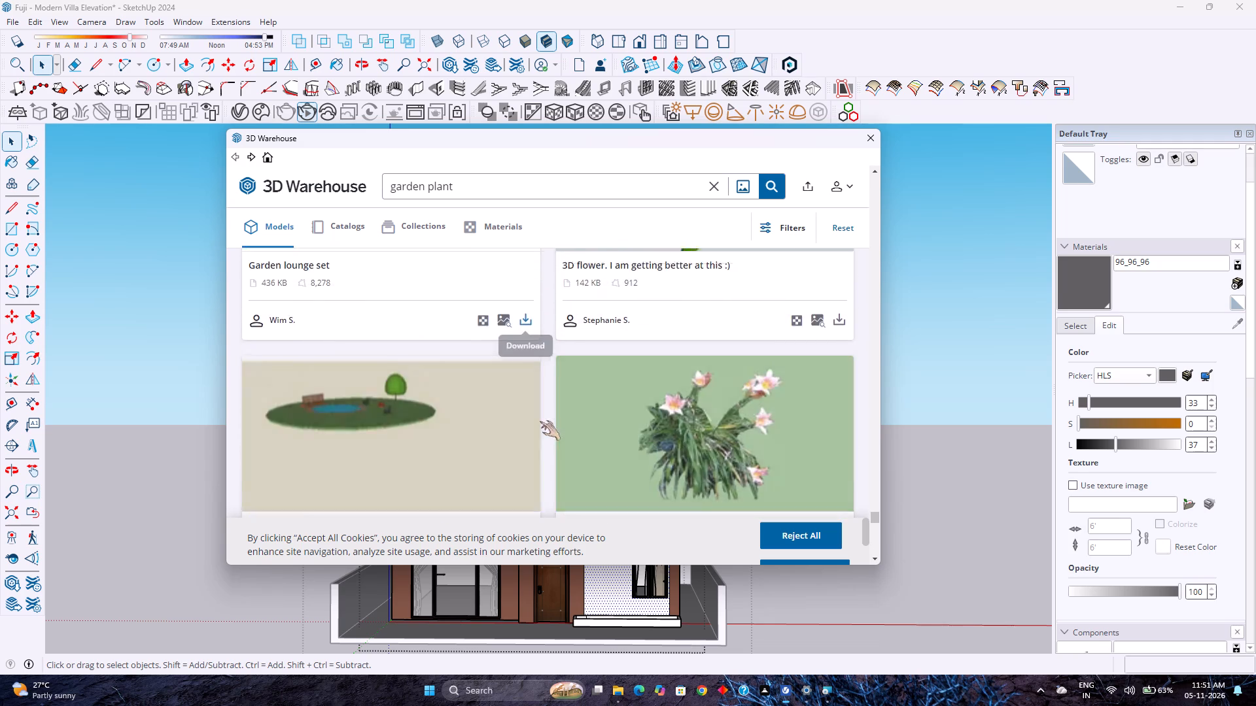
scroll(540, 421, "down", 9)
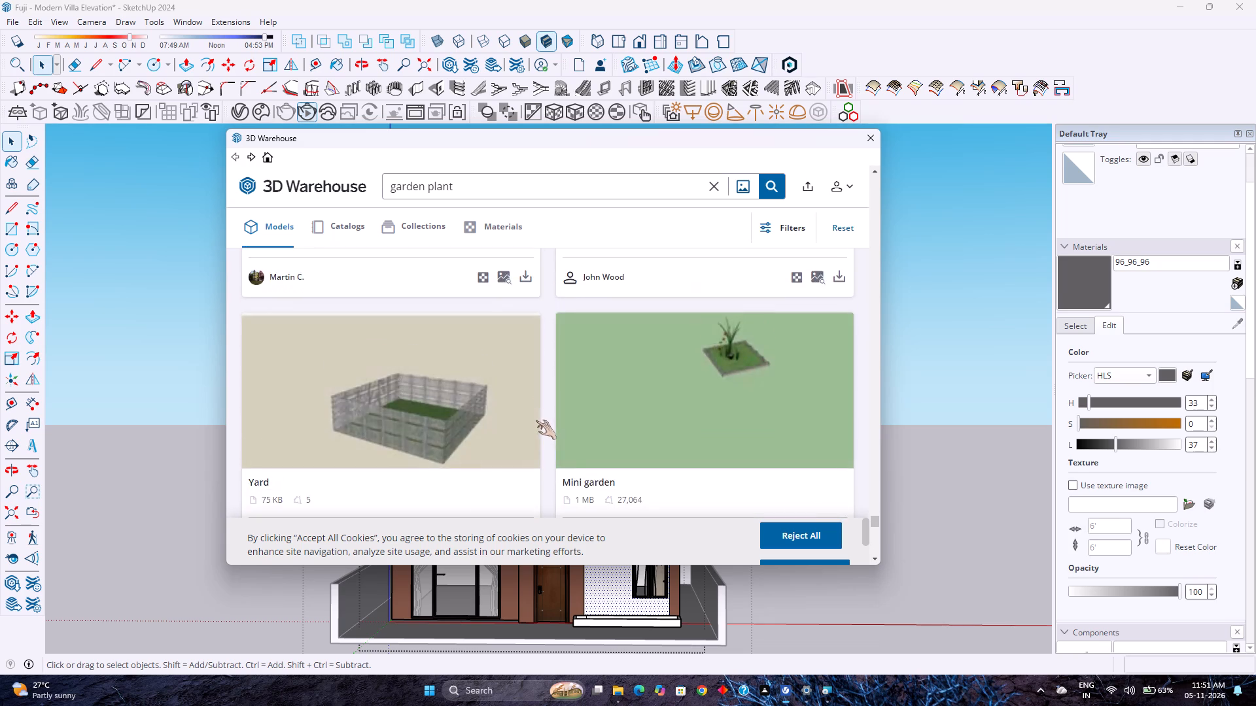
scroll(536, 420, "down", 10)
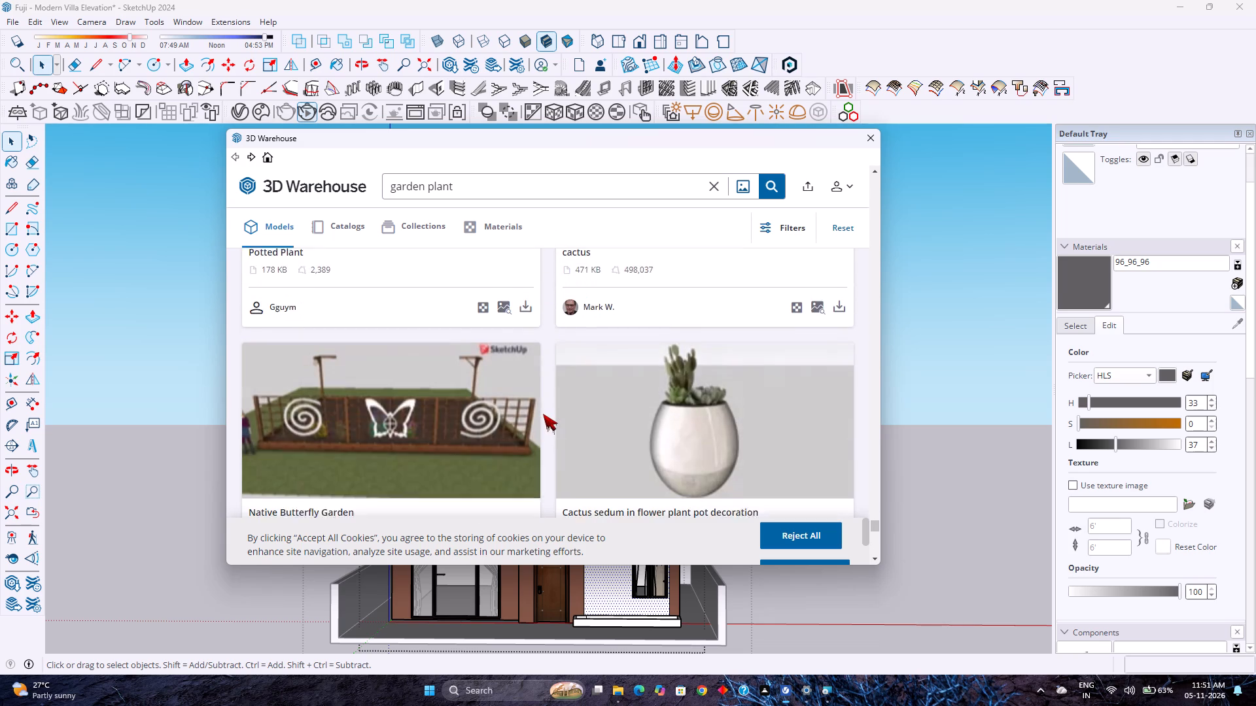
scroll(548, 414, "down", 8)
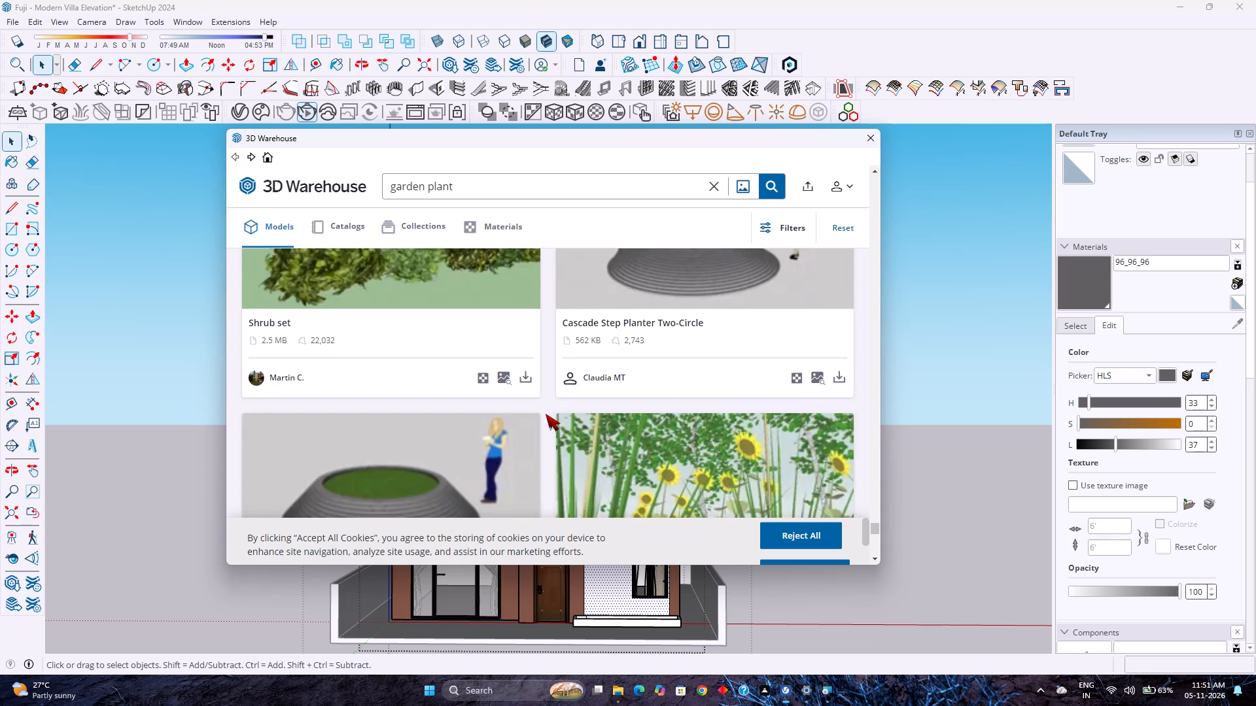
scroll(546, 414, "down", 5)
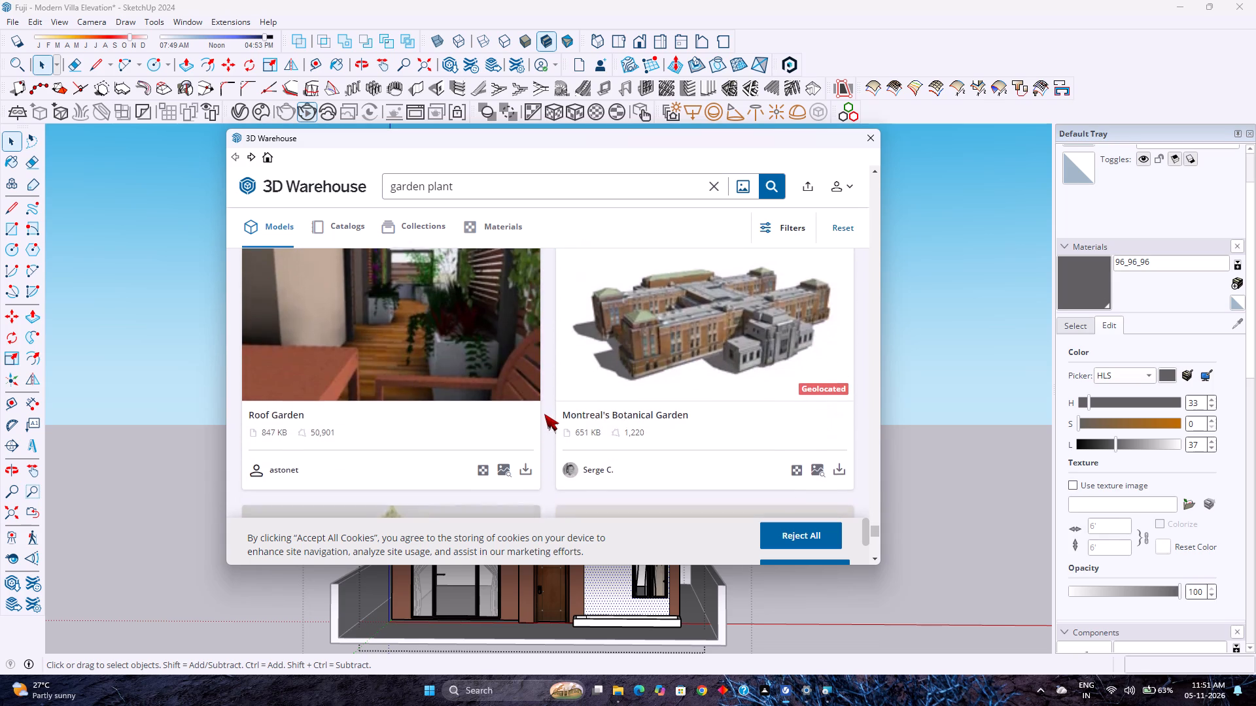
scroll(544, 414, "down", 5)
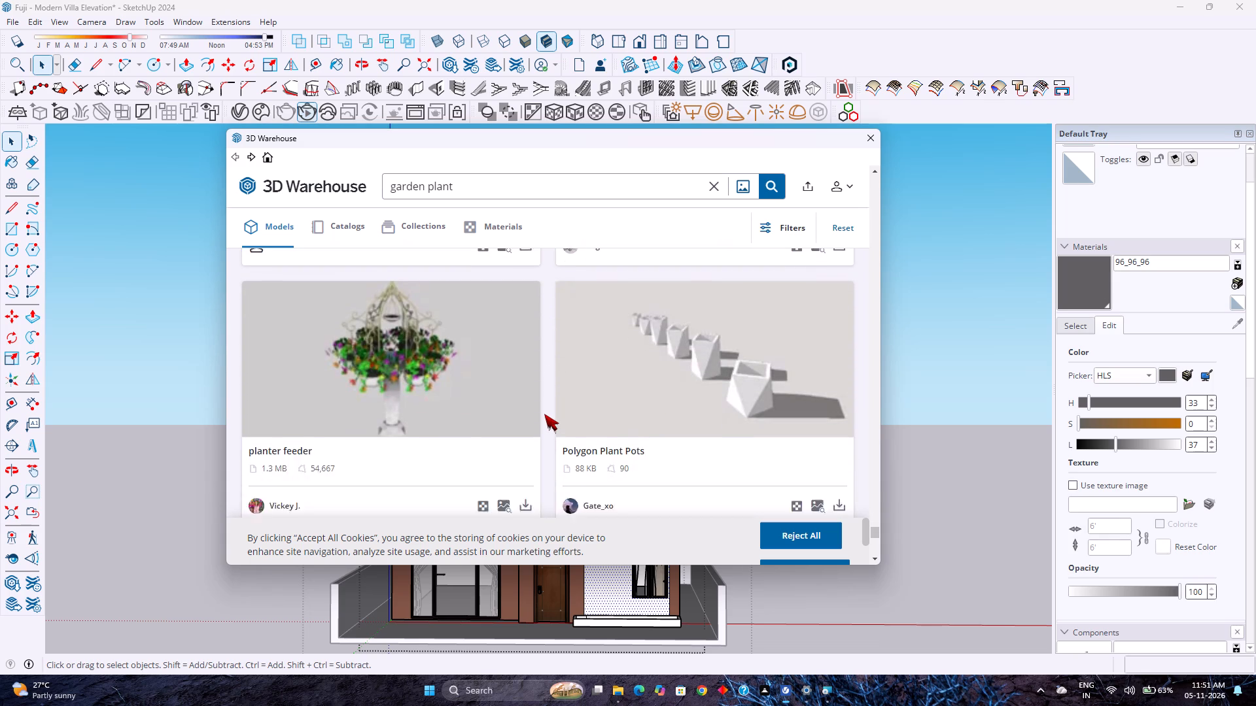
scroll(544, 414, "down", 7)
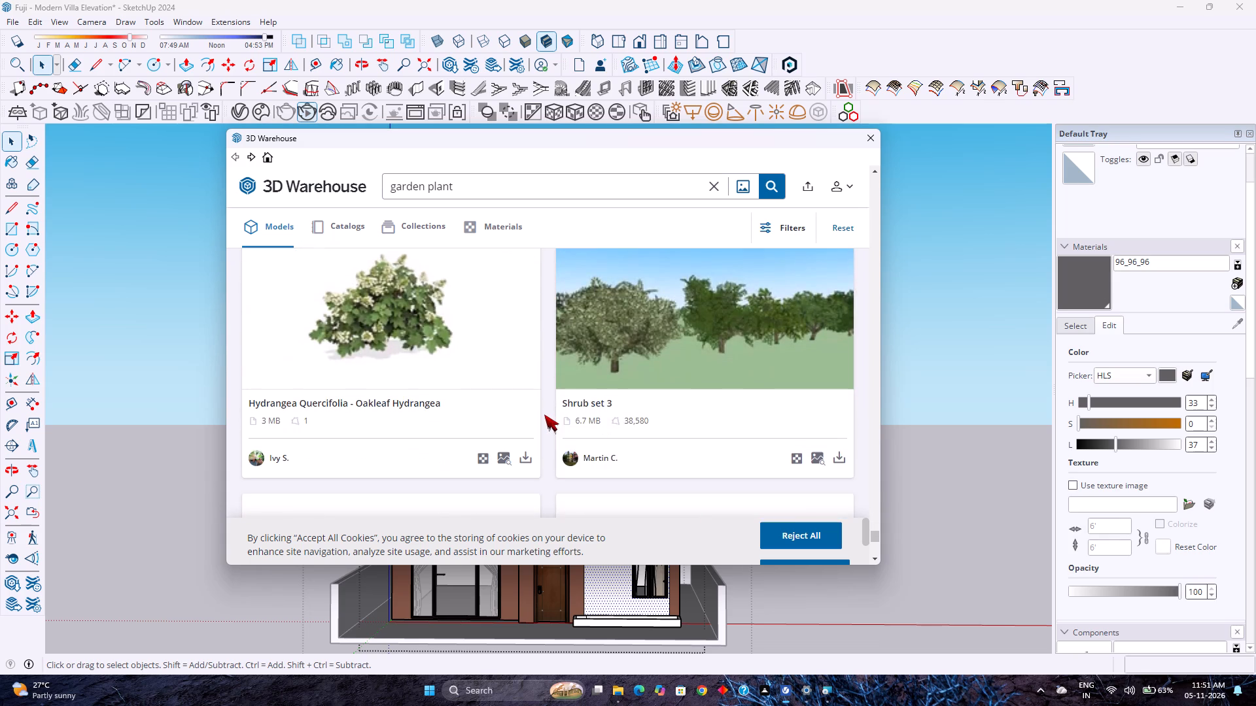
scroll(544, 414, "down", 7)
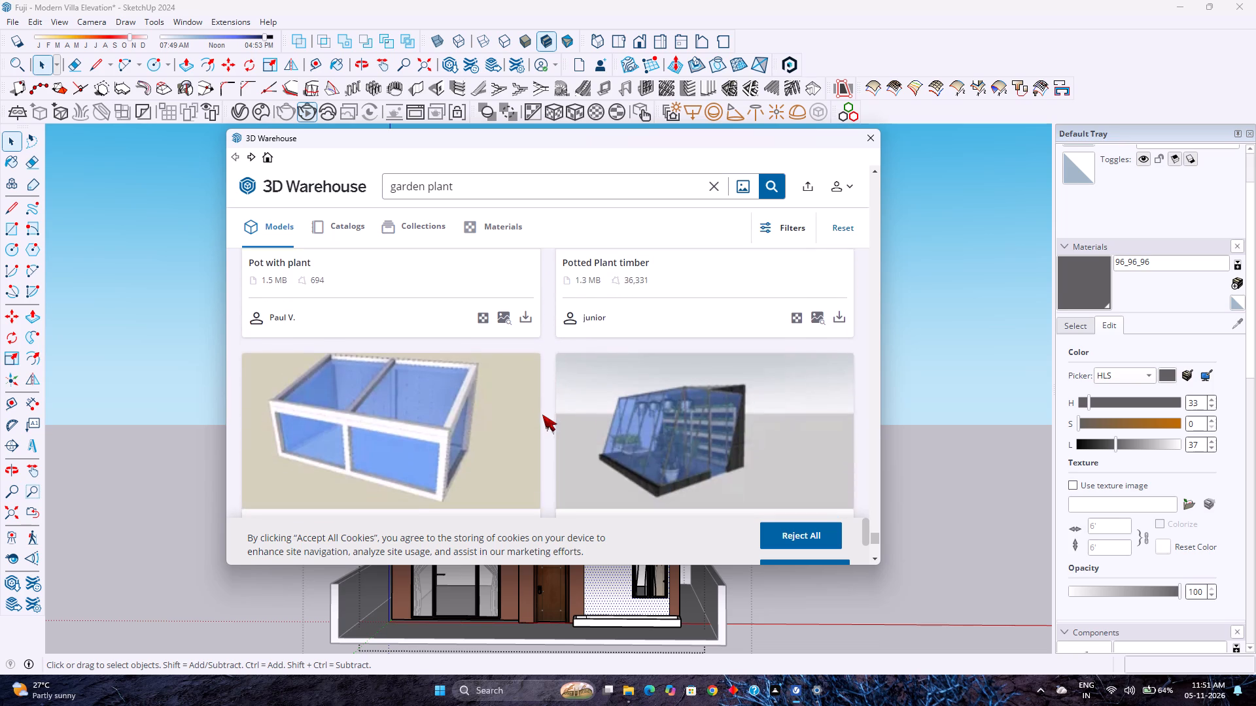
scroll(536, 412, "down", 7)
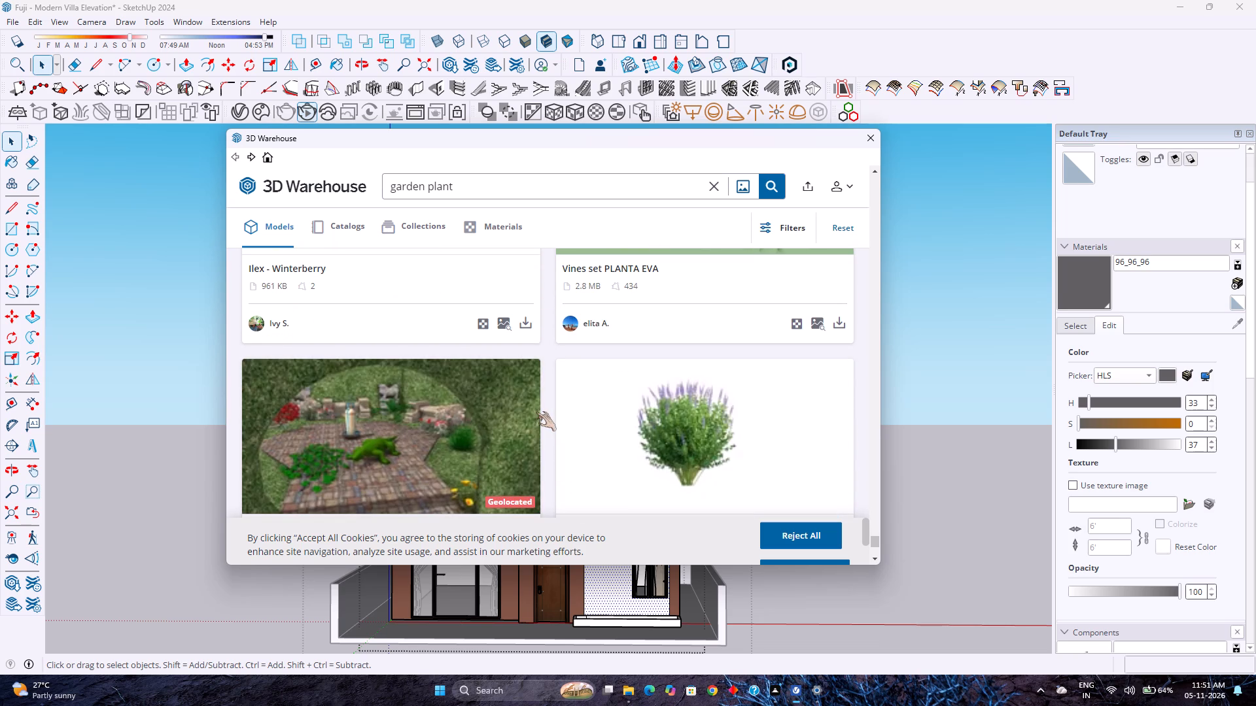
scroll(536, 412, "down", 4)
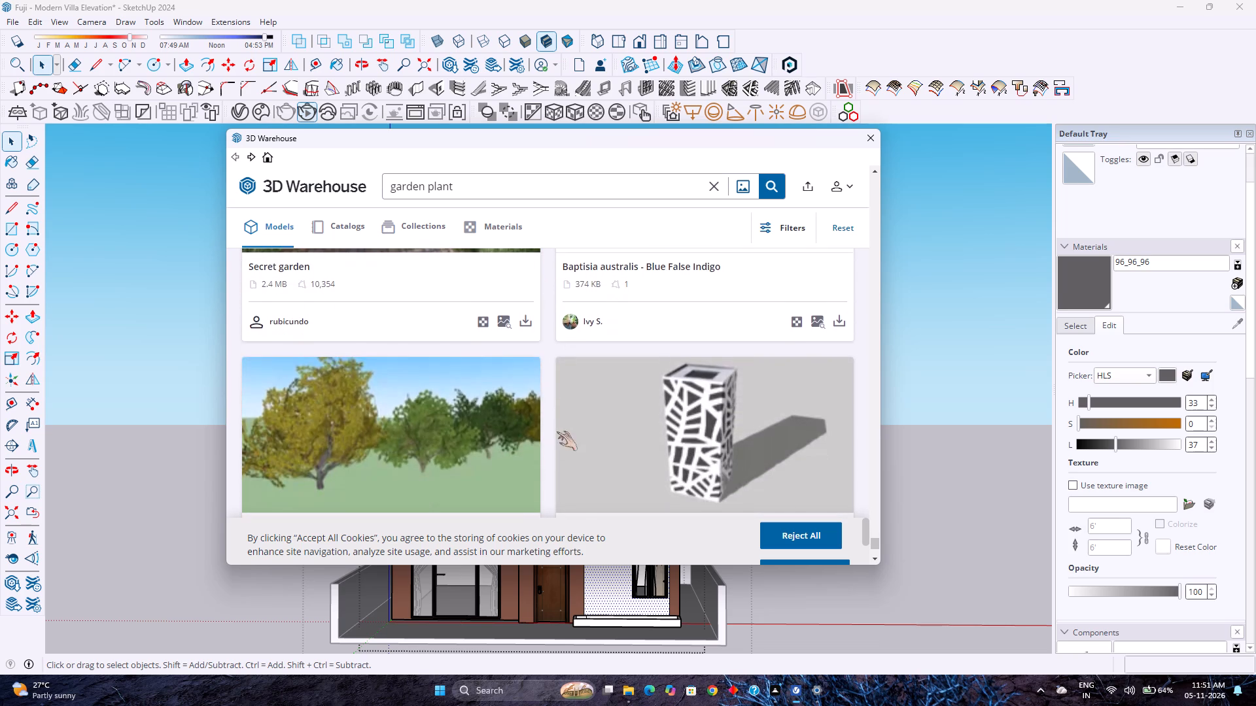
Look through further "garden plant" results for shrubs, pots or balcony planting suited to the villa.
scroll(557, 433, "down", 9)
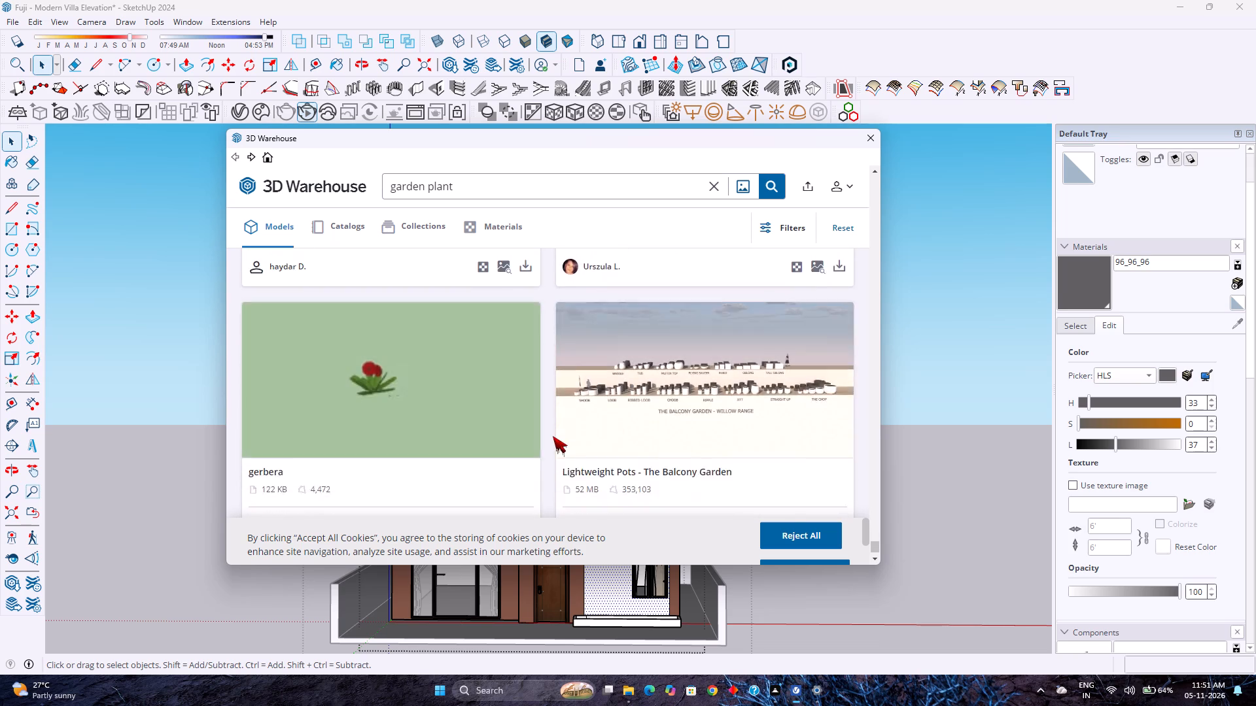
scroll(553, 436, "down", 3)
left_click(561, 488)
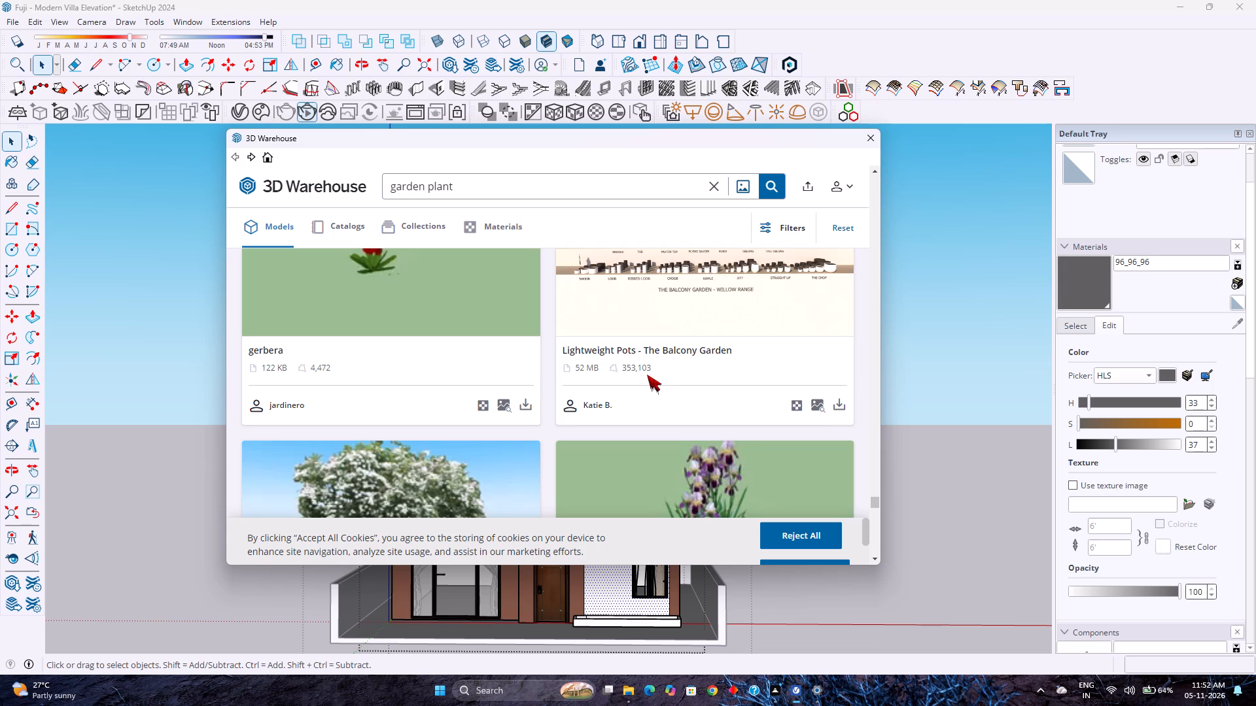
scroll(647, 375, "down", 4)
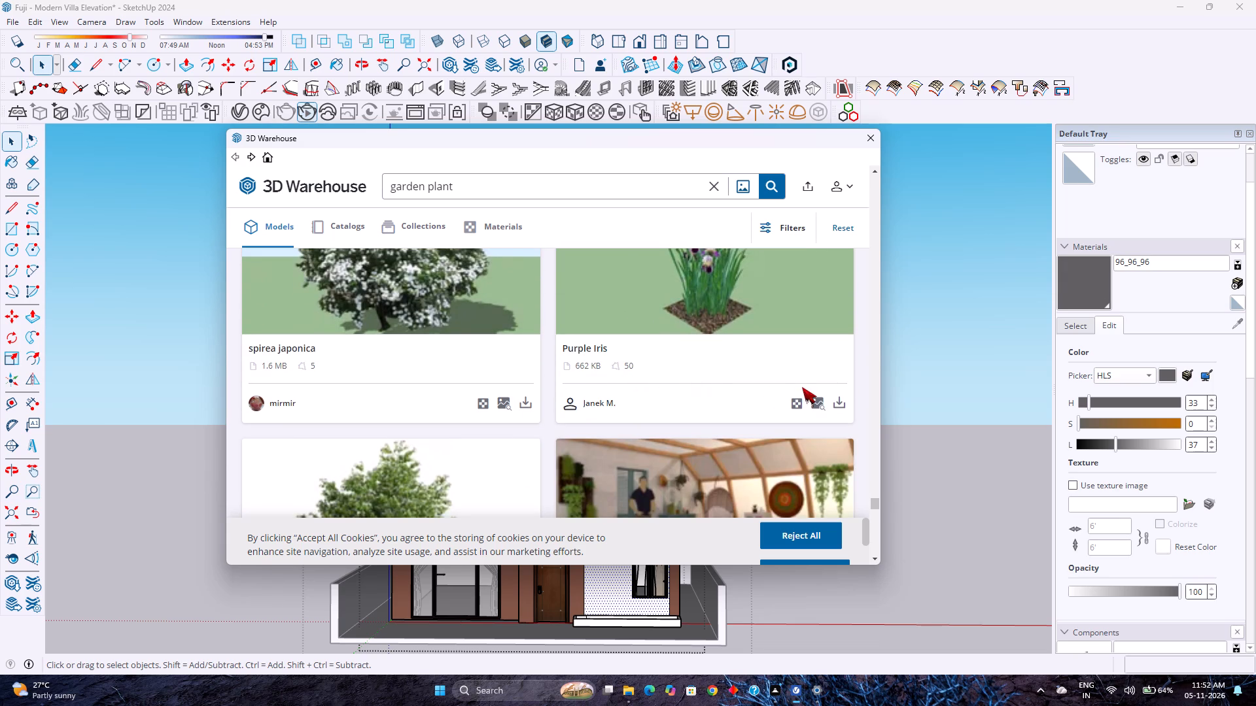
View the list of materials used in the Purple Iris model.
left_click(793, 401)
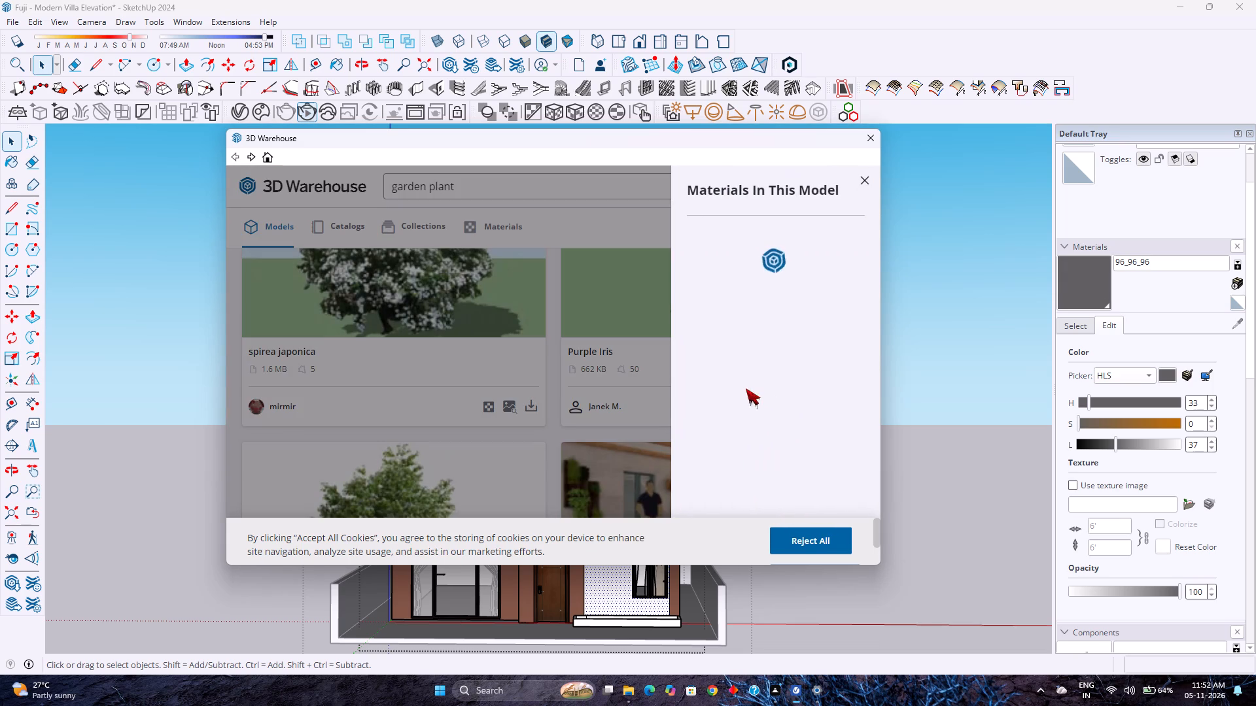
left_click(865, 173)
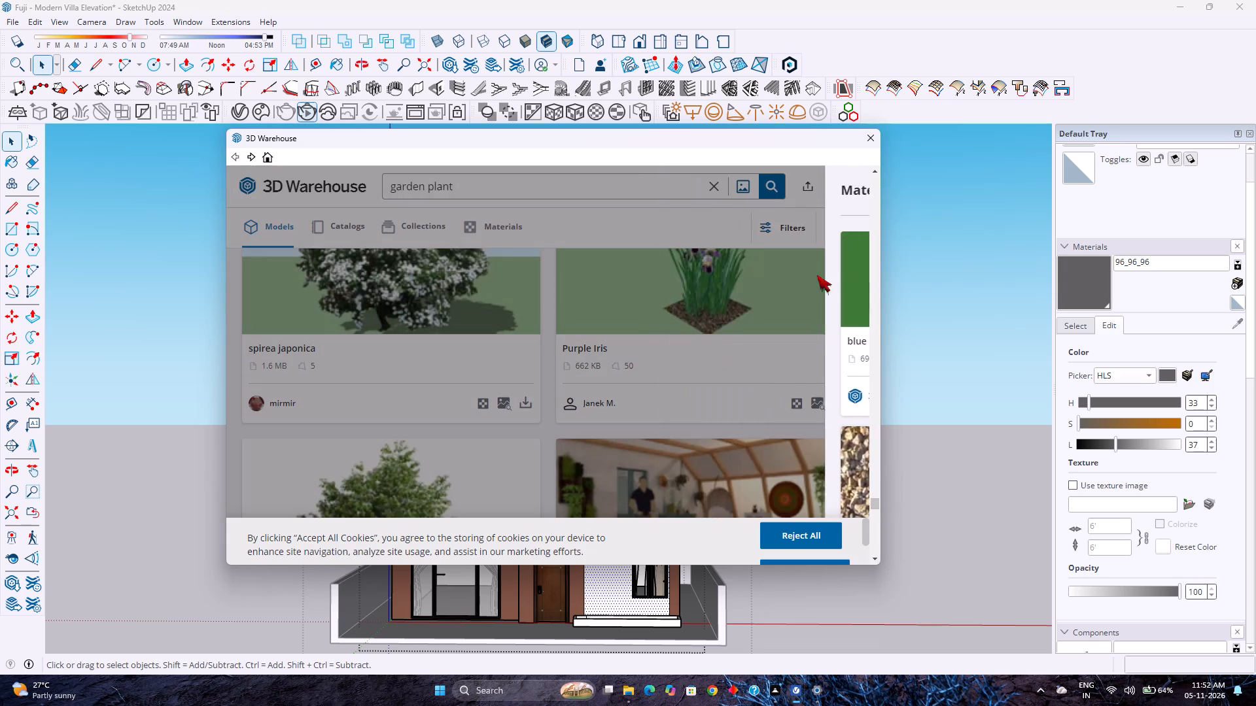
Find models that look similar to Purple Iris and look through them for flowering plants suited to the villa.
left_click(820, 395)
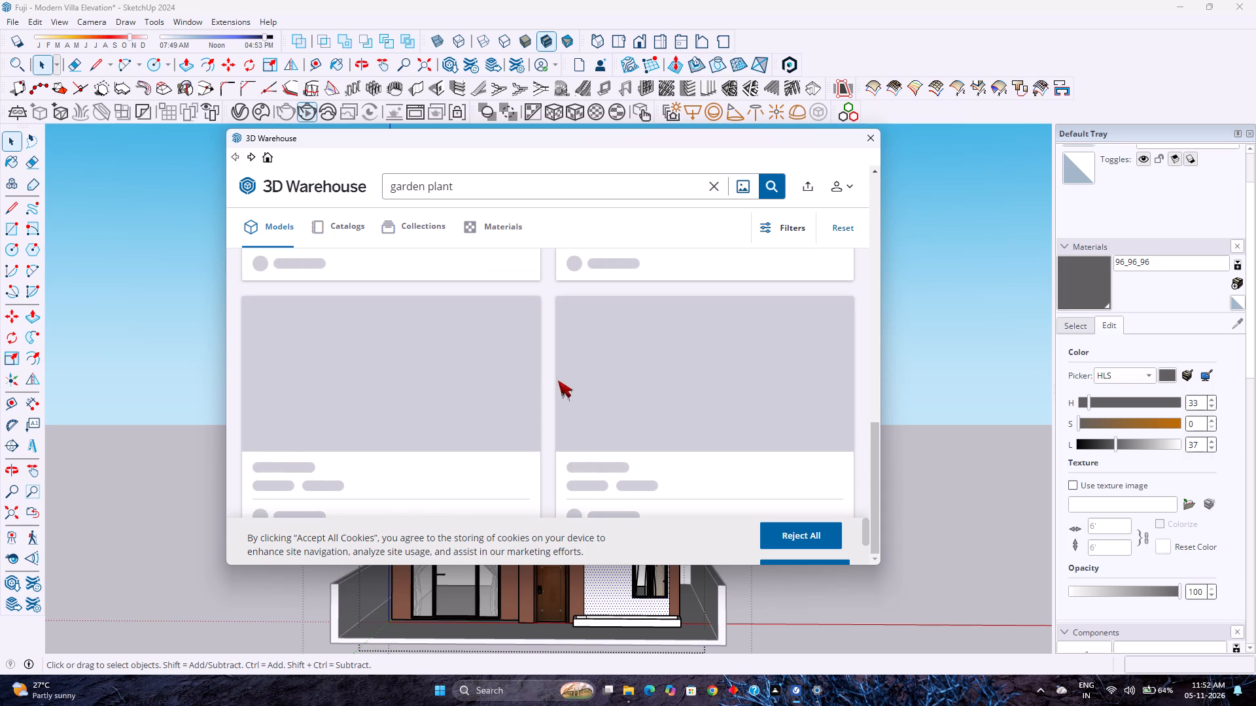
scroll(540, 376, "up", 18)
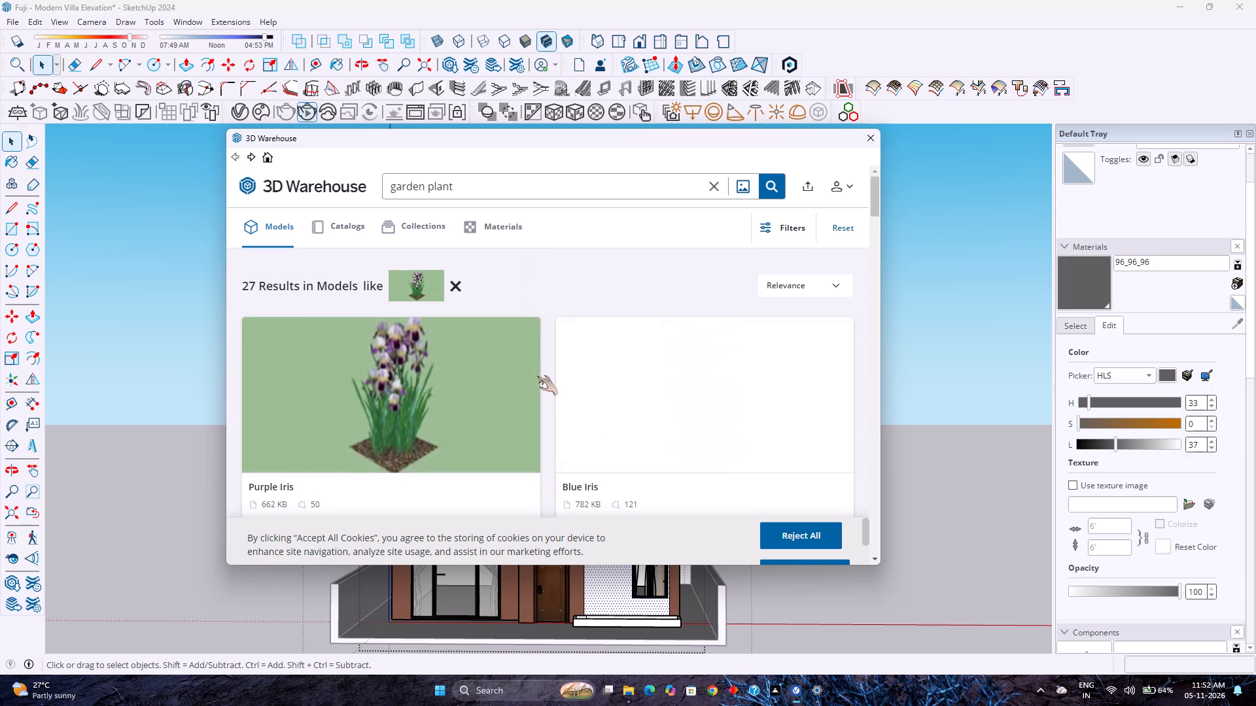
scroll(537, 377, "down", 9)
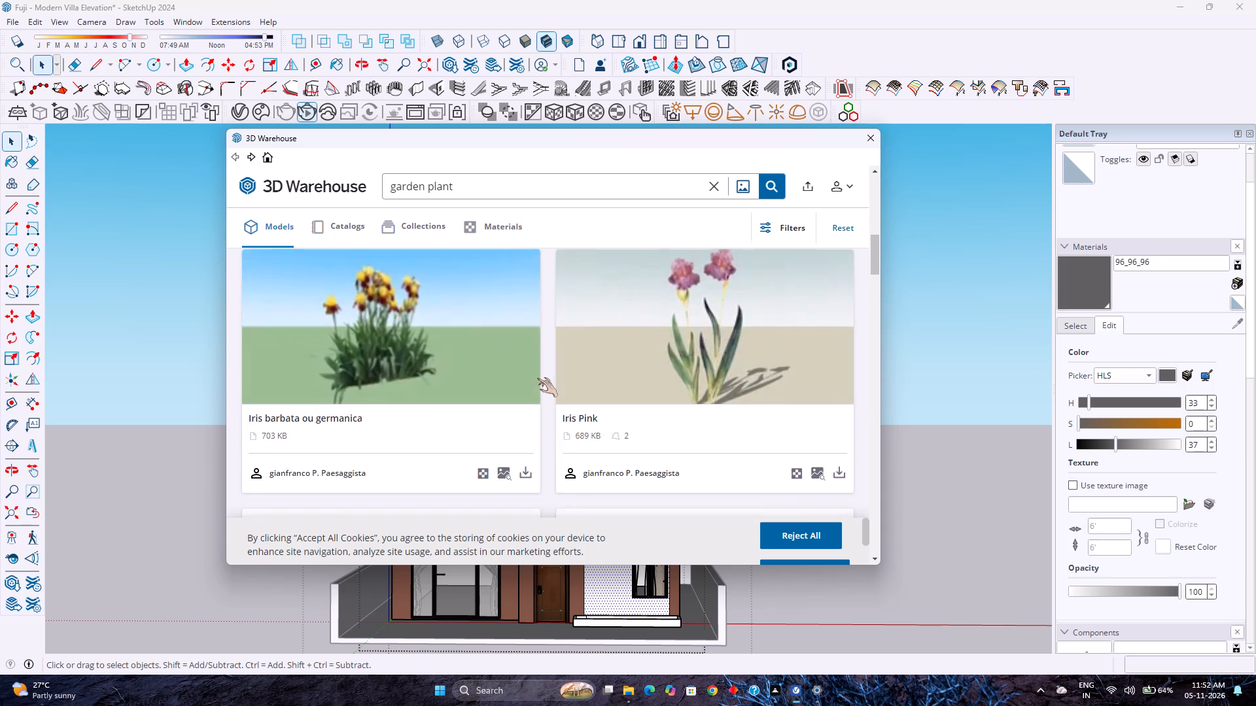
scroll(537, 378, "down", 9)
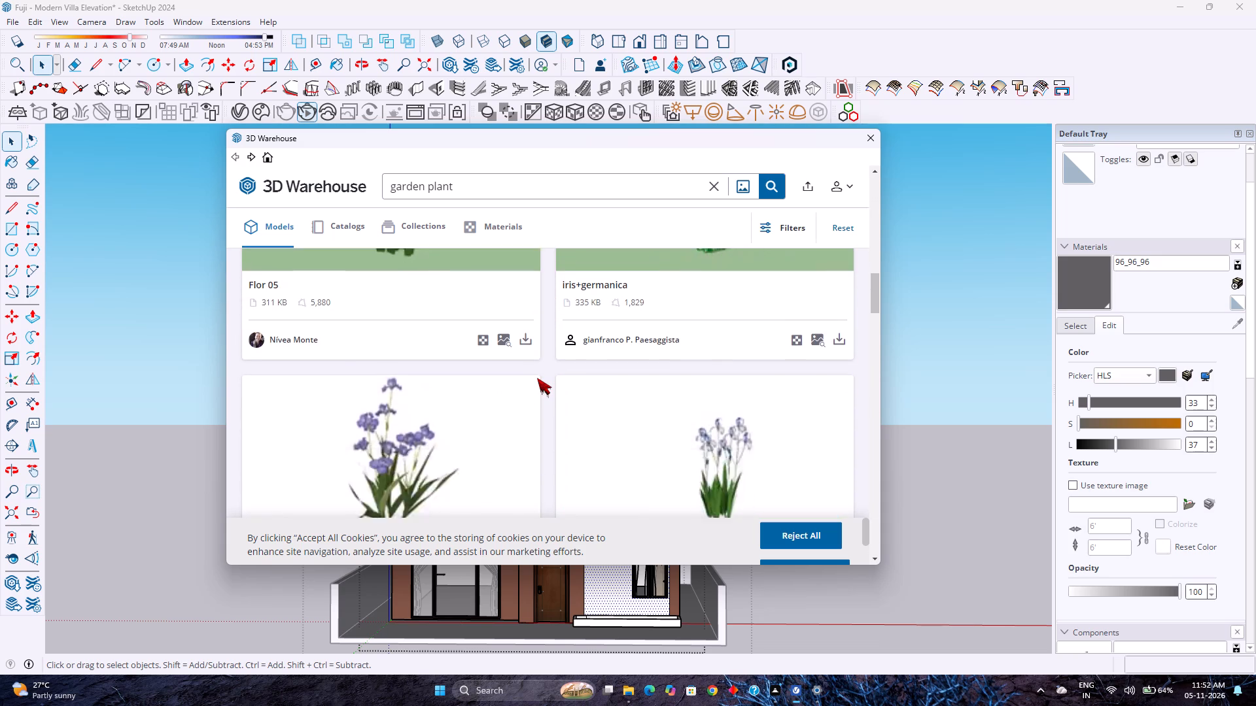
scroll(536, 377, "down", 14)
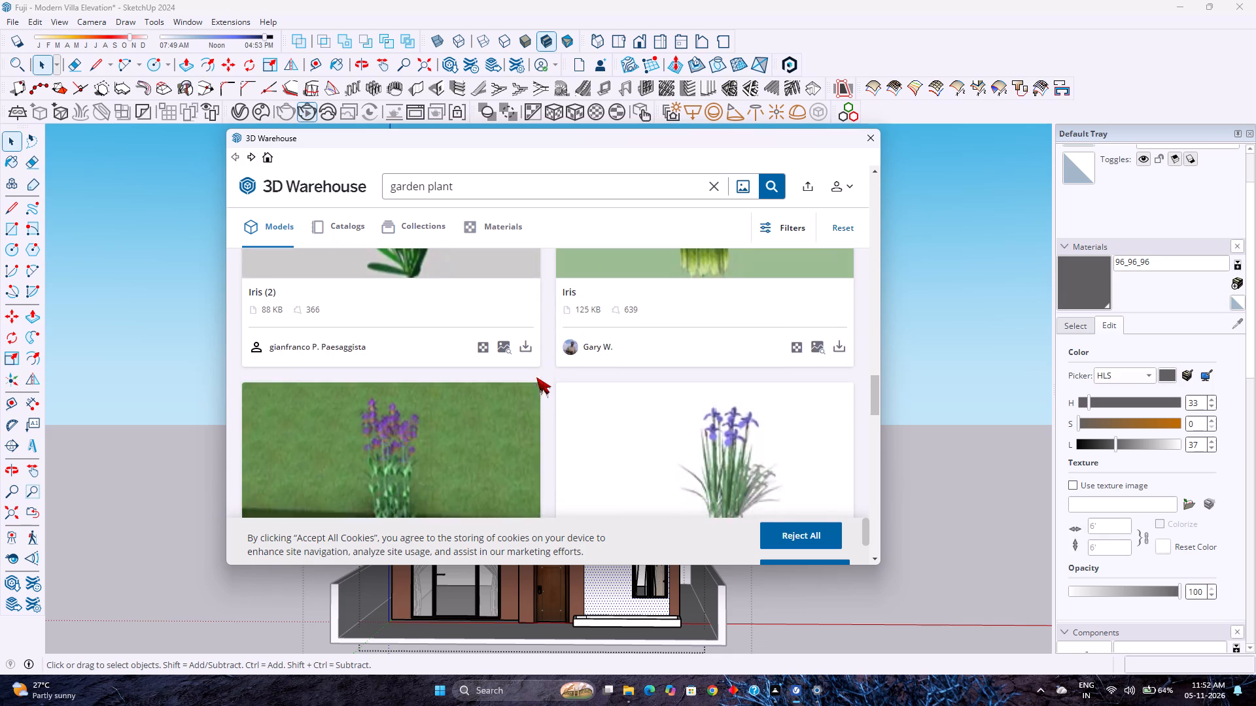
scroll(536, 377, "down", 1)
left_click(868, 138)
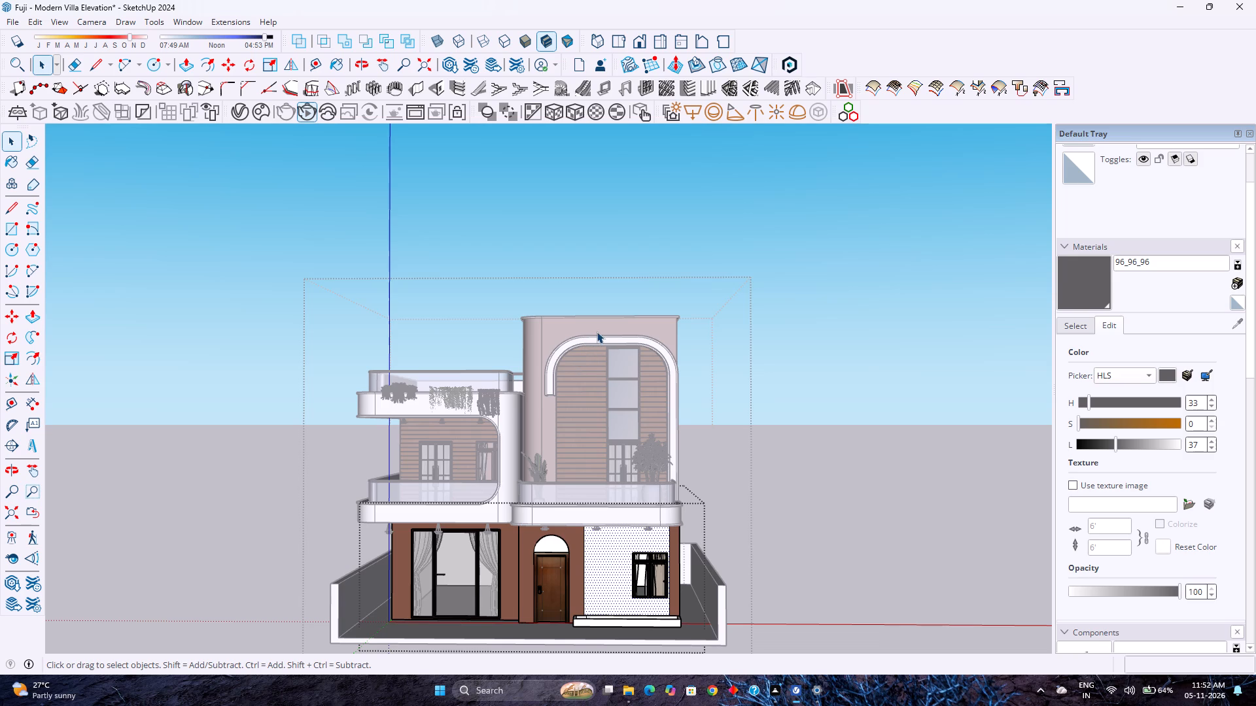
Copy the bushy potted plant from the arched tower's balcony to the neighbouring balcony under the hanging greenery, about 26' 3" along the red axis.
left_click(769, 459)
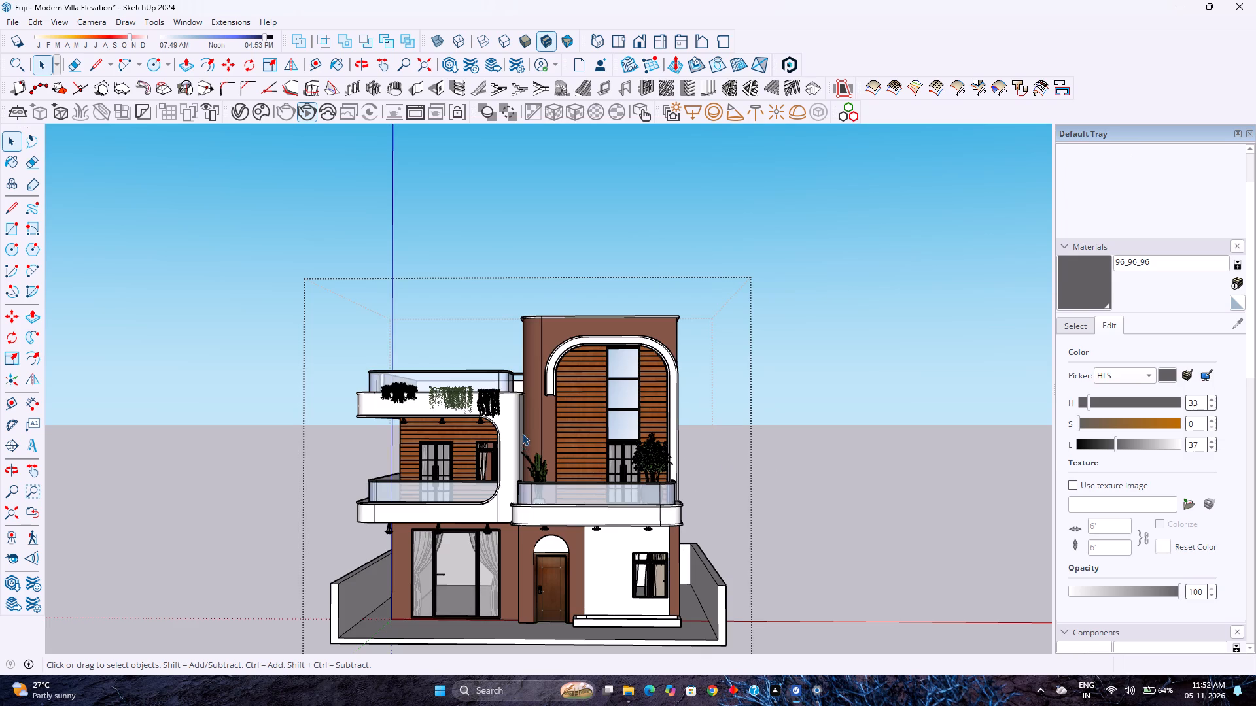
double_click(549, 426)
scroll(631, 486, "up", 8)
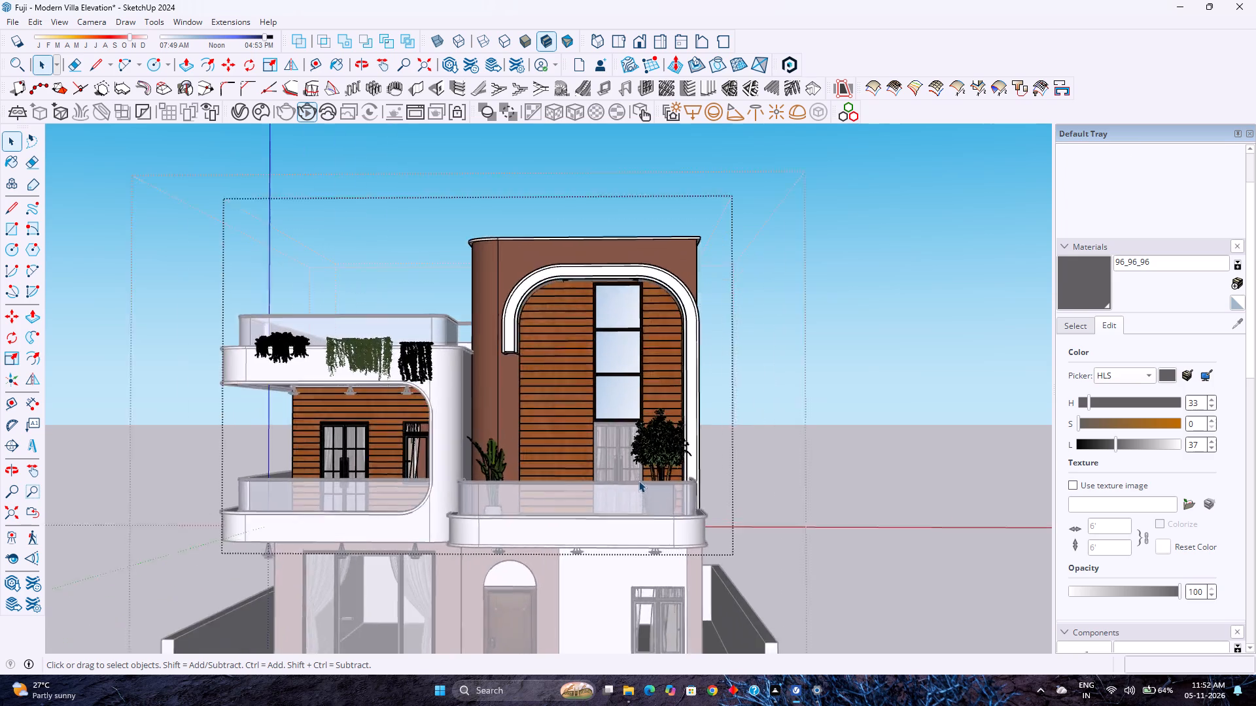
scroll(638, 480, "up", 1)
middle_click_drag(659, 495, 665, 548)
left_click(678, 539)
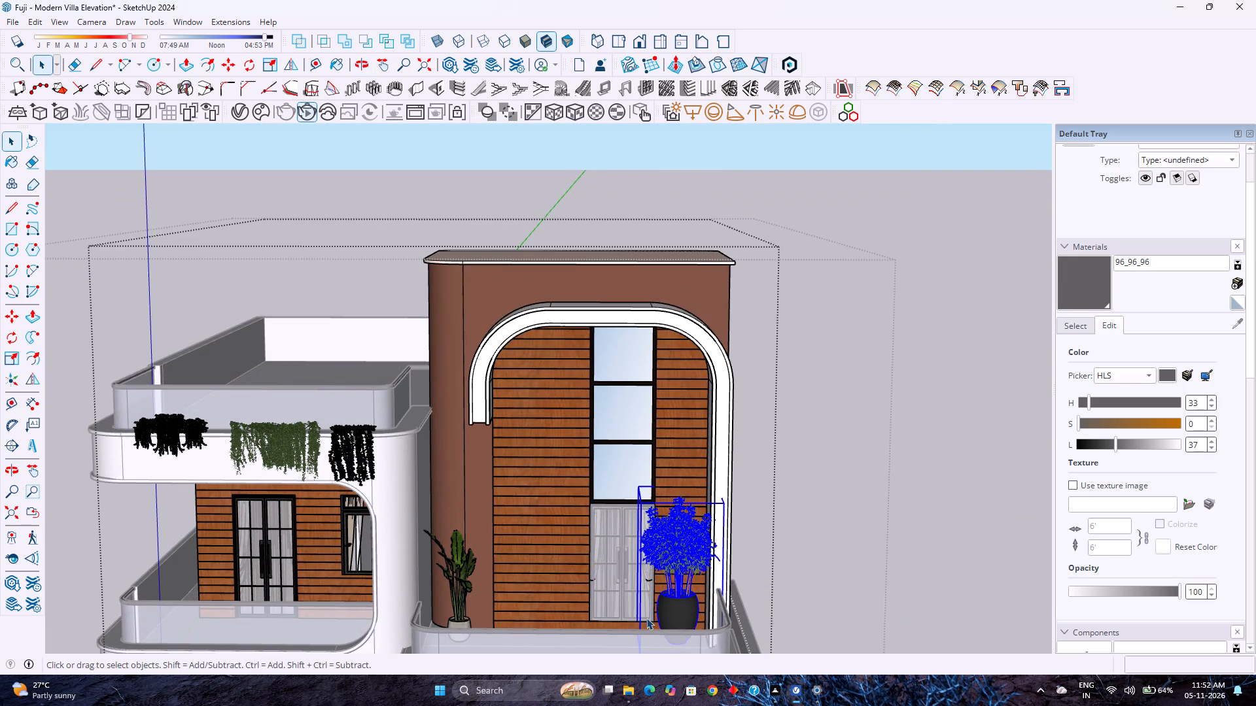
scroll(646, 618, "down", 4)
middle_click_drag(648, 622, 727, 522, "shift")
middle_click_drag(725, 526, 734, 607)
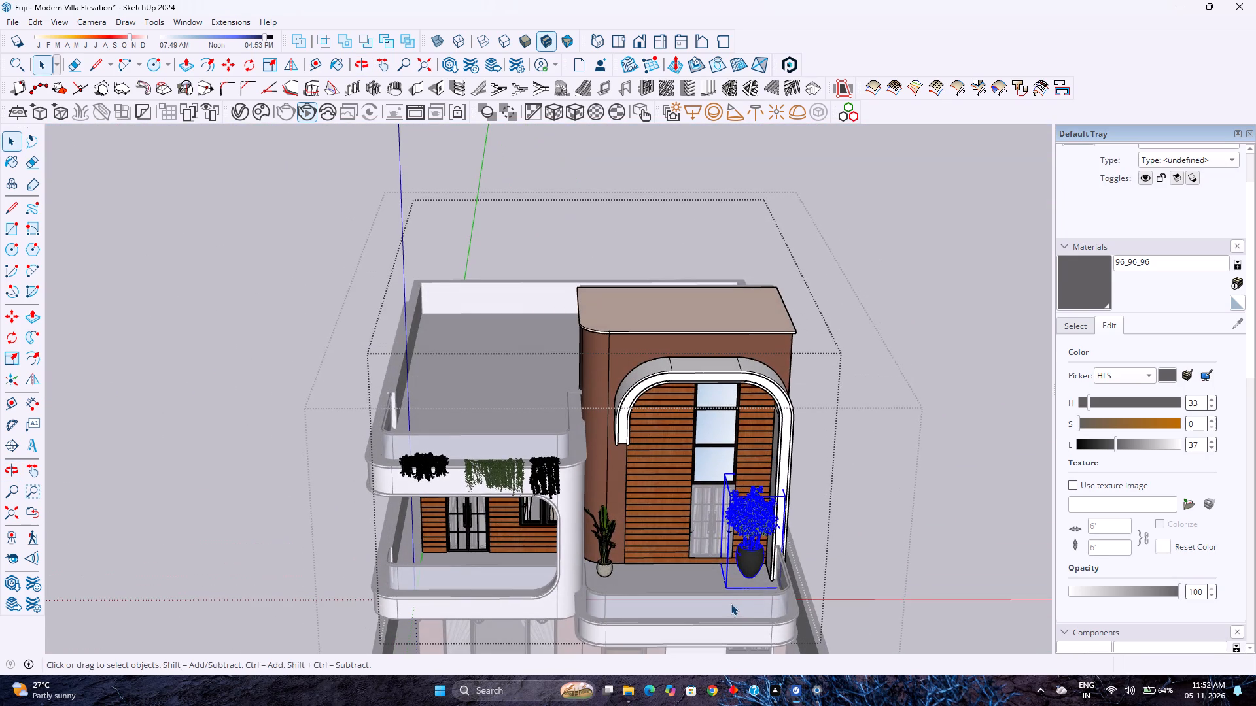
key("m")
left_click(728, 588)
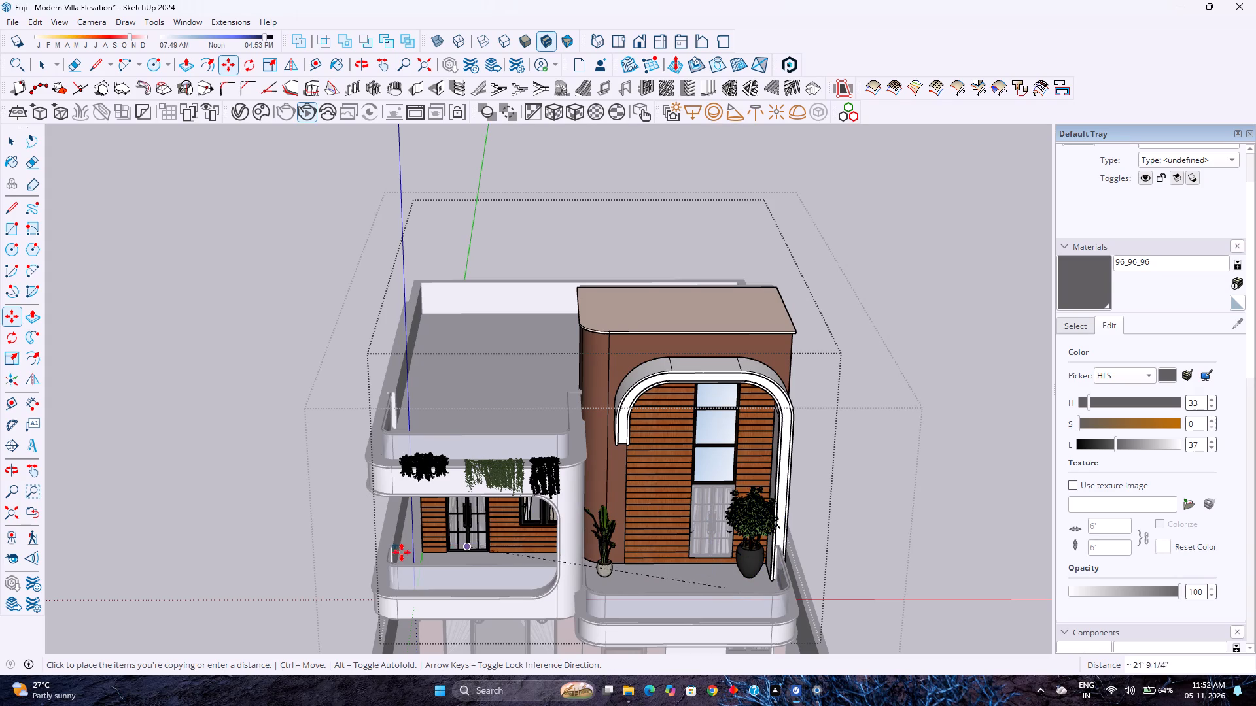
scroll(410, 573, "up", 14)
middle_click_drag(418, 566, 412, 573)
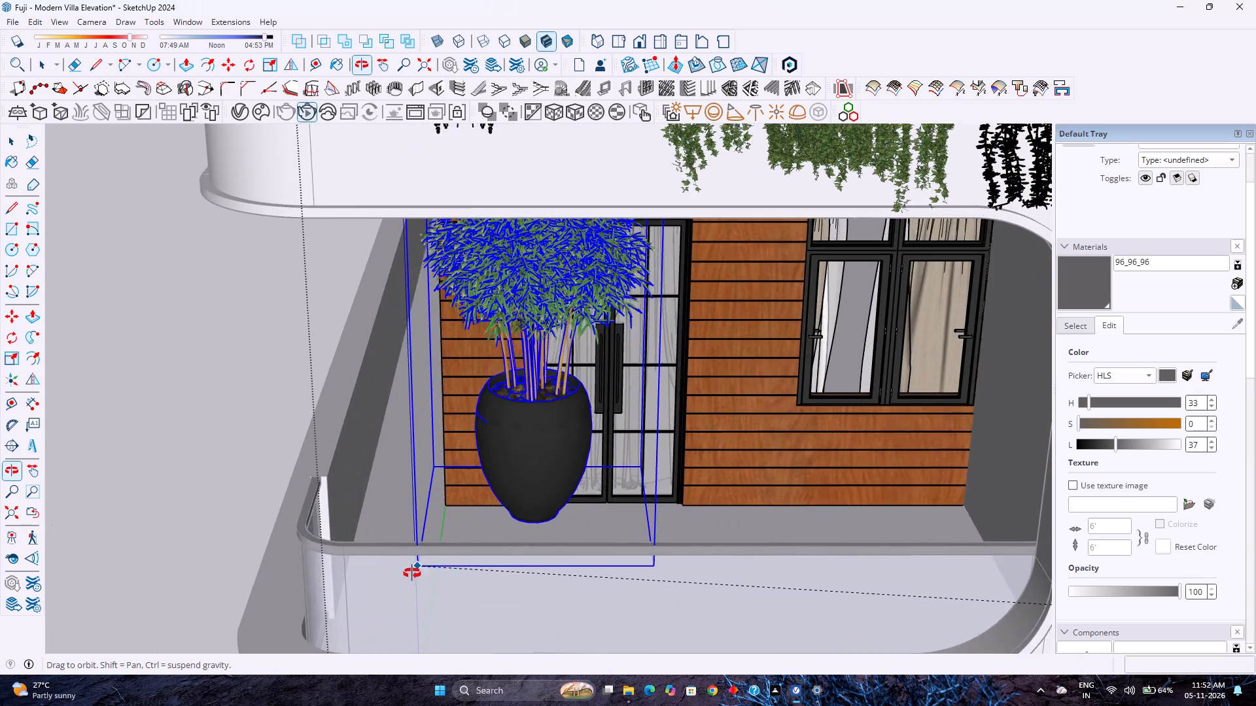
middle_click_drag(412, 573, 375, 599)
scroll(399, 516, "up", 3)
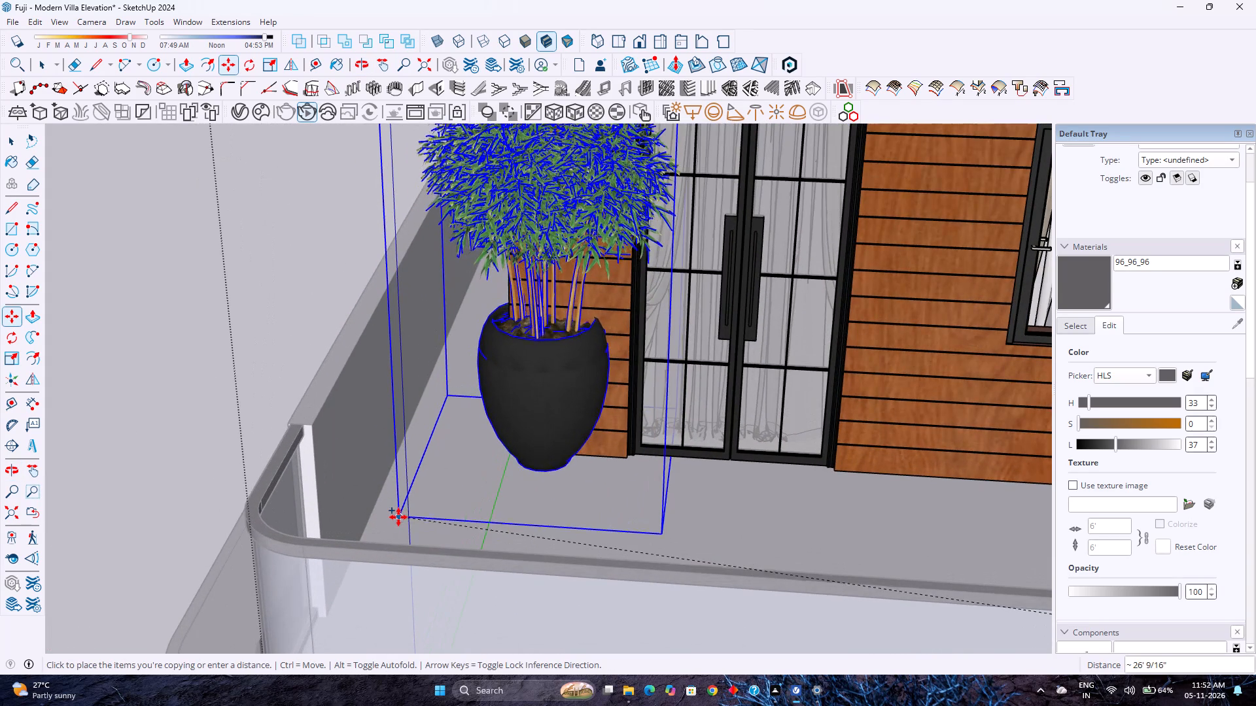
key("Left")
scroll(421, 550, "down", 3)
key("Right")
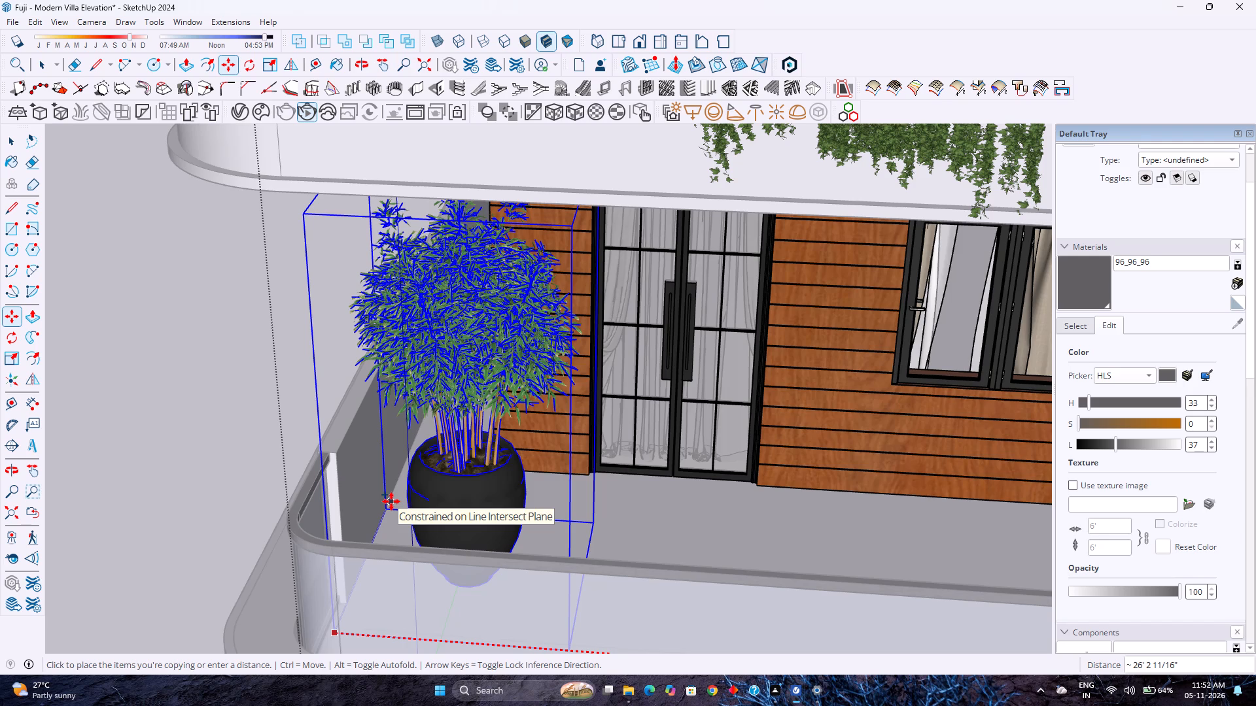
left_click(391, 501)
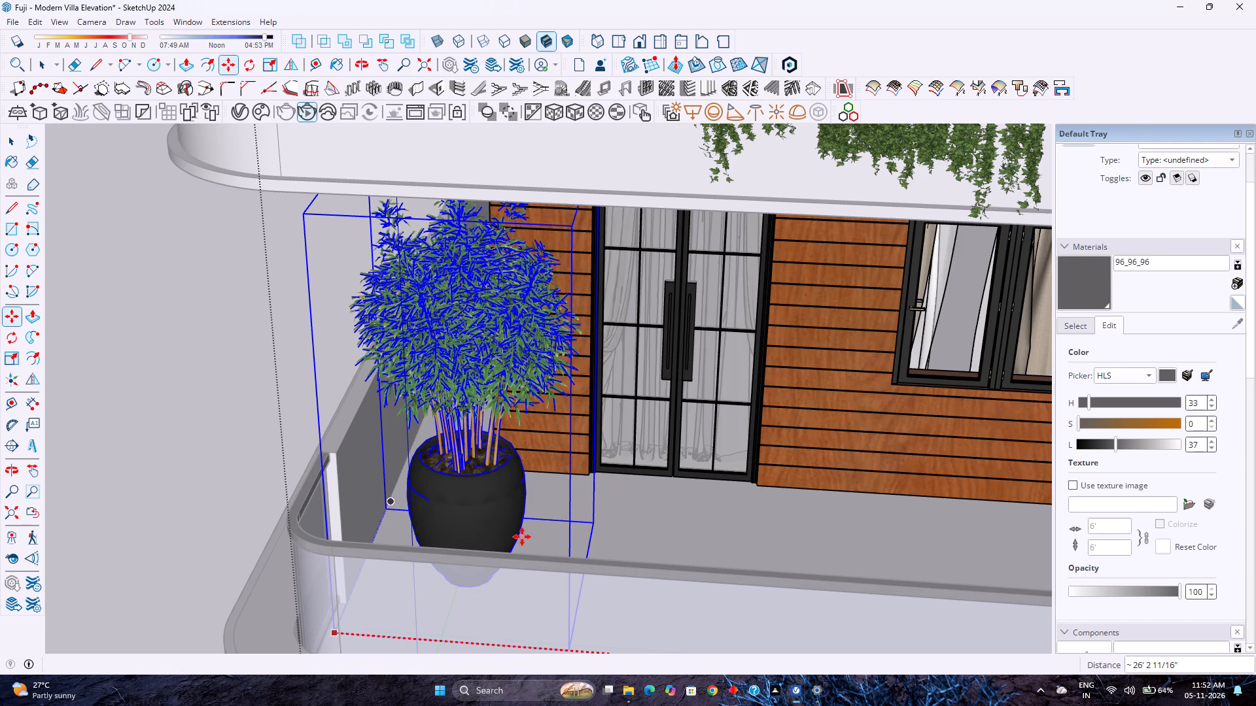
Move the copied potted plant about 2' 2" along the green axis, back towards the wood-clad wall.
scroll(522, 537, "up", 3)
left_click(536, 522)
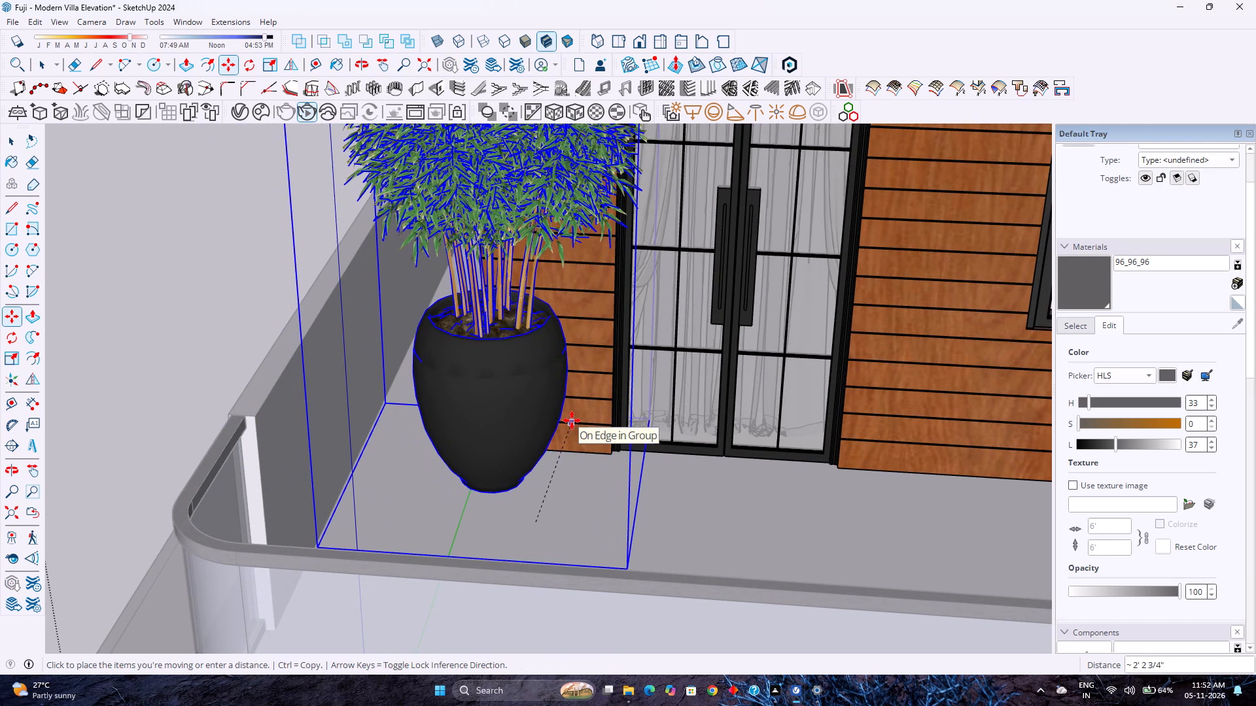
key("Left")
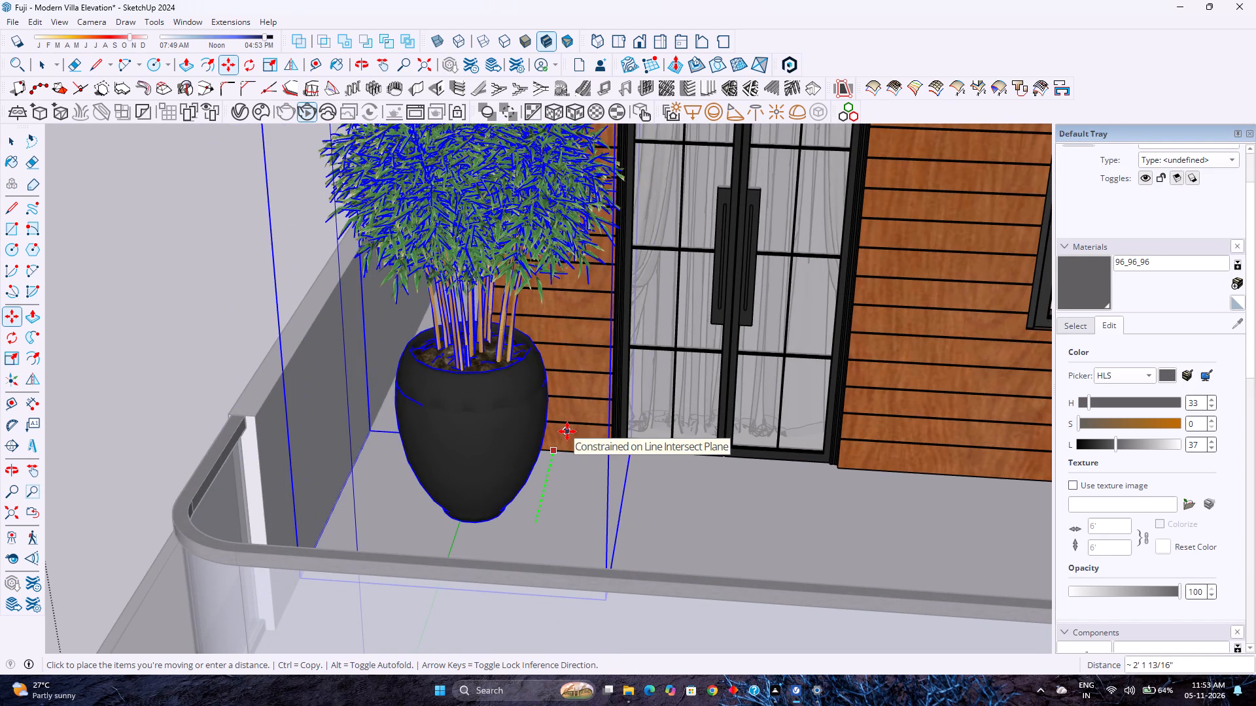
left_click(567, 431)
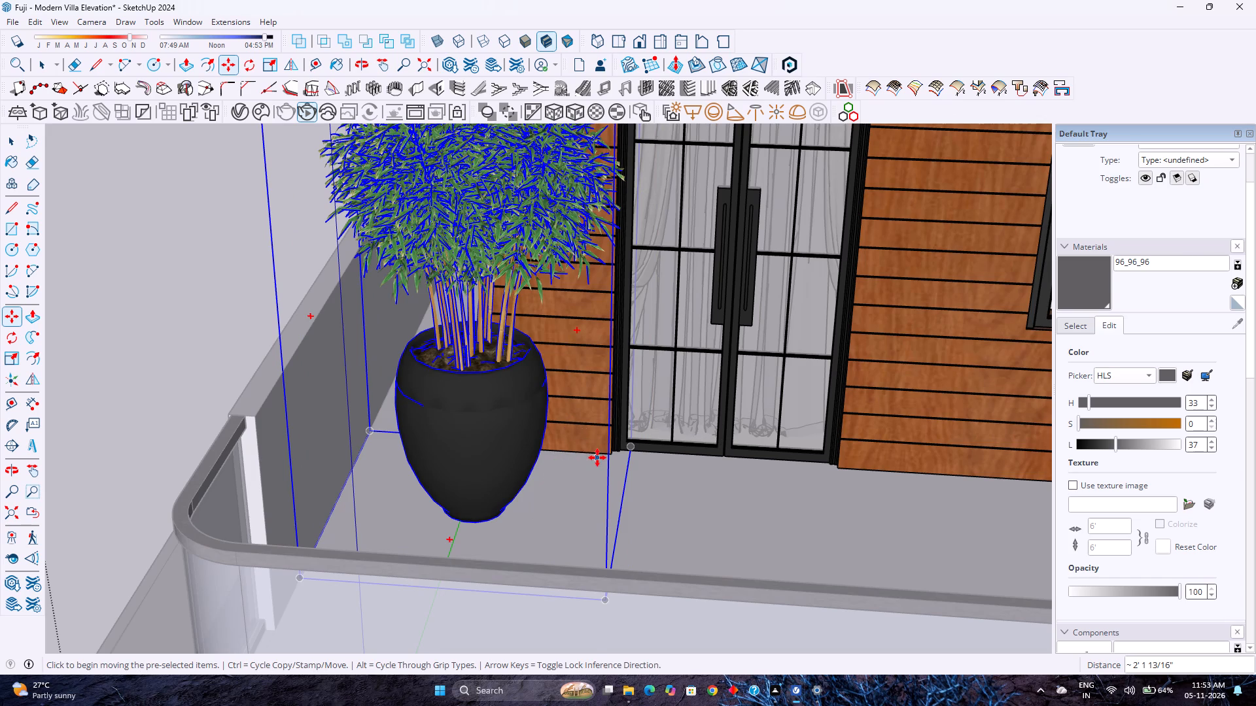
Shift the copied potted plant a little farther back along the green axis on the balcony floor, beside the glazed door, and deselect it.
scroll(597, 458, "down", 3)
middle_click_drag(619, 451, 512, 438)
middle_click(502, 435)
middle_click(476, 429)
middle_click(464, 428)
scroll(538, 469, "up", 7)
middle_click_drag(539, 469, 476, 477)
scroll(476, 477, "up", 5)
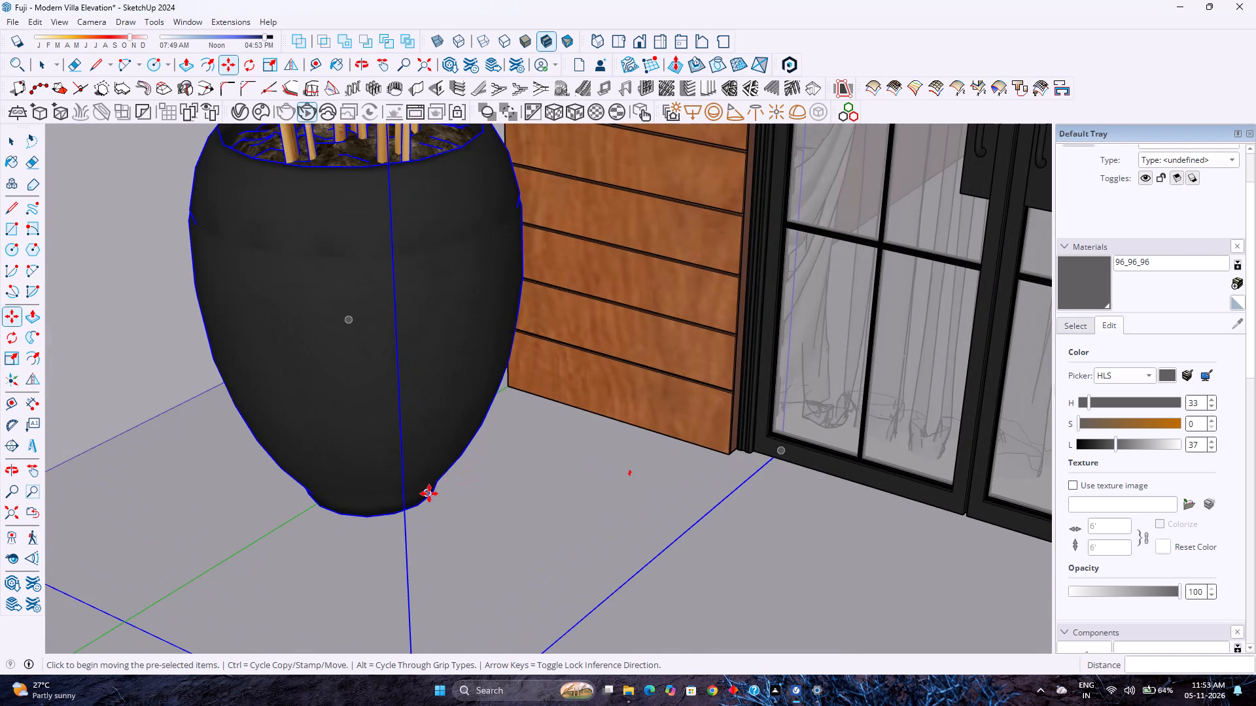
left_click(429, 494)
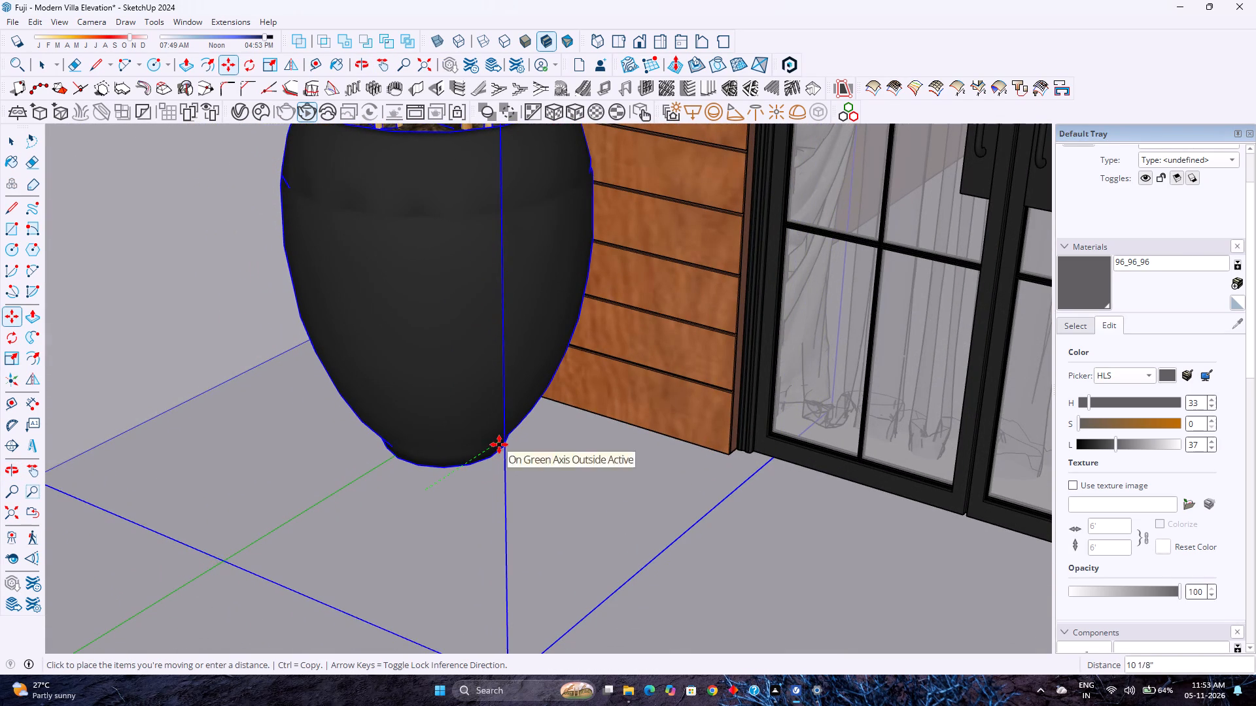
left_click(489, 458)
scroll(559, 545, "down", 8)
middle_click_drag(554, 542, 563, 542)
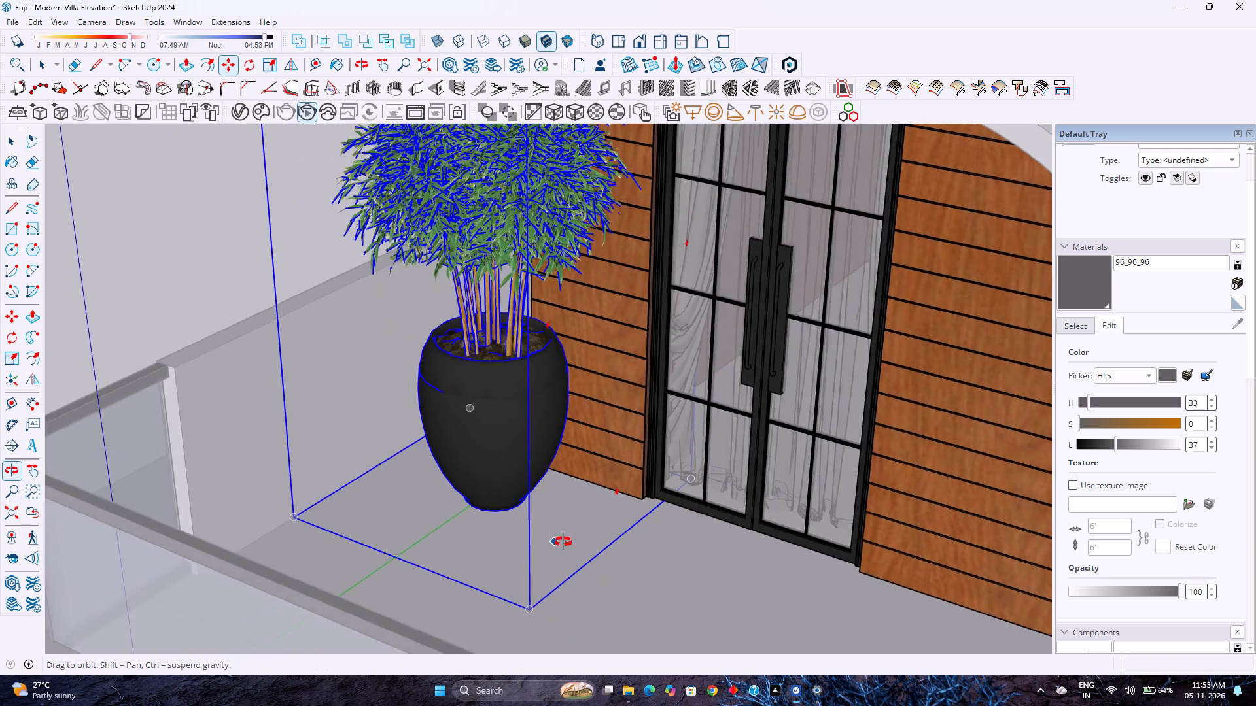
middle_click_drag(563, 542, 722, 538)
middle_click(724, 538)
scroll(724, 538, "down", 9)
key("space")
scroll(729, 534, "down", 4)
key("Escape")
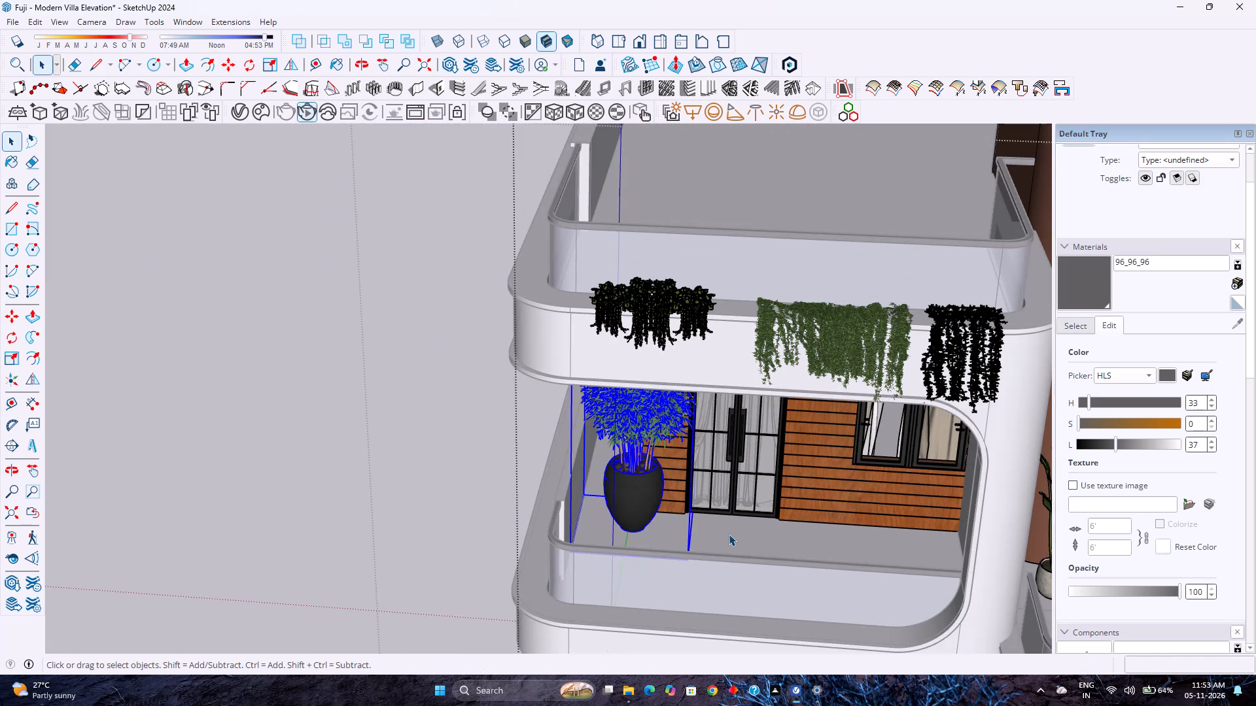
scroll(729, 533, "down", 13)
middle_click_drag(740, 531, 616, 588, "shift")
middle_click_drag(610, 582, 667, 529)
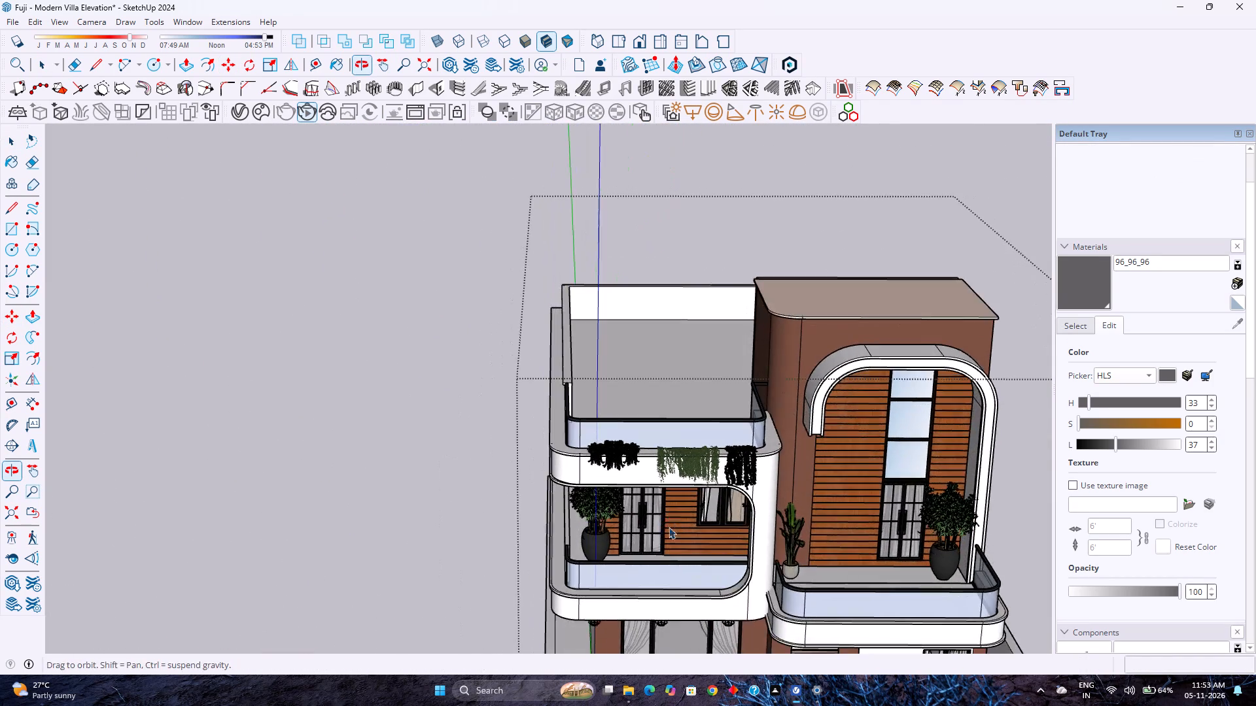
middle_click(669, 527)
scroll(675, 522, "up", 4)
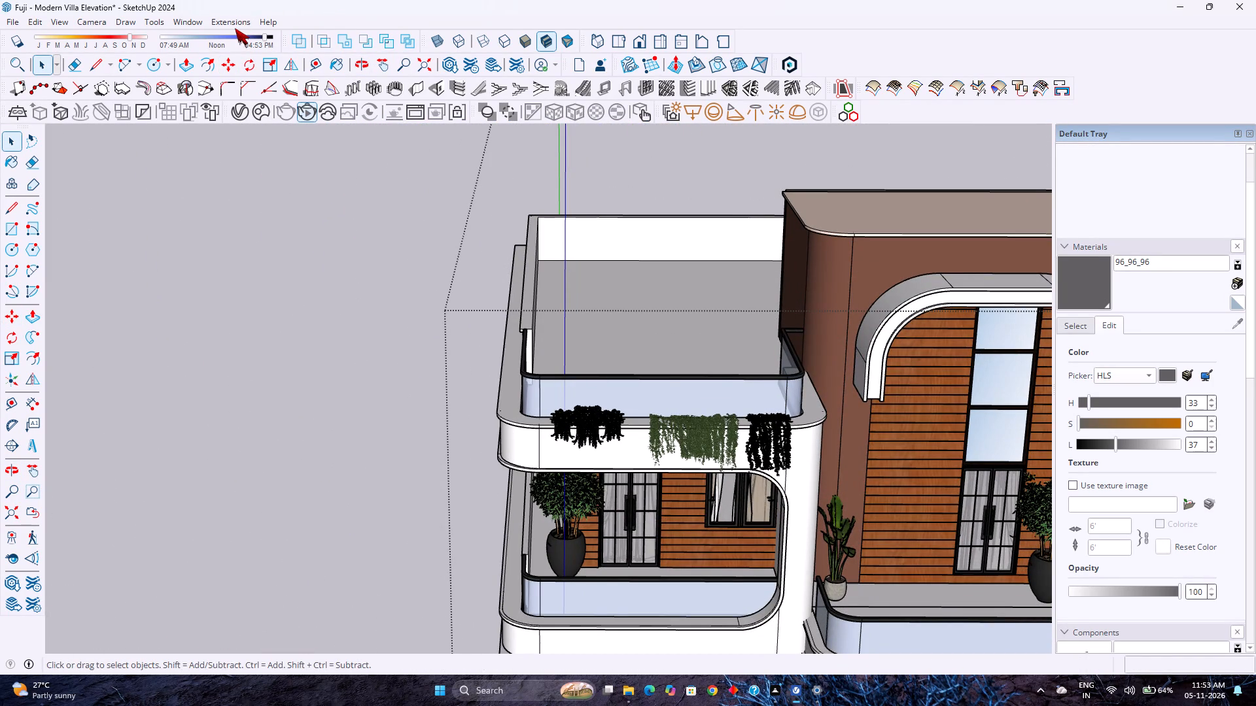
Open 3D Warehouse and search its models for "plant" instead of "garden plant".
left_click(175, 19)
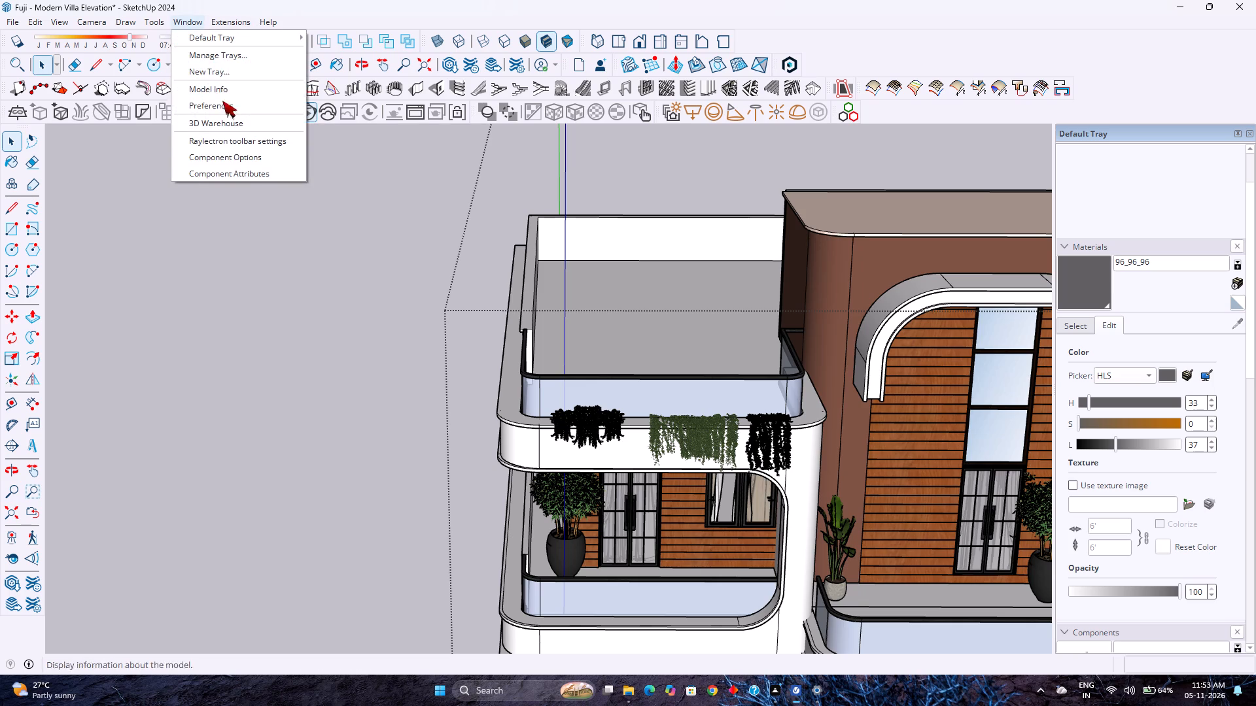
left_click(233, 117)
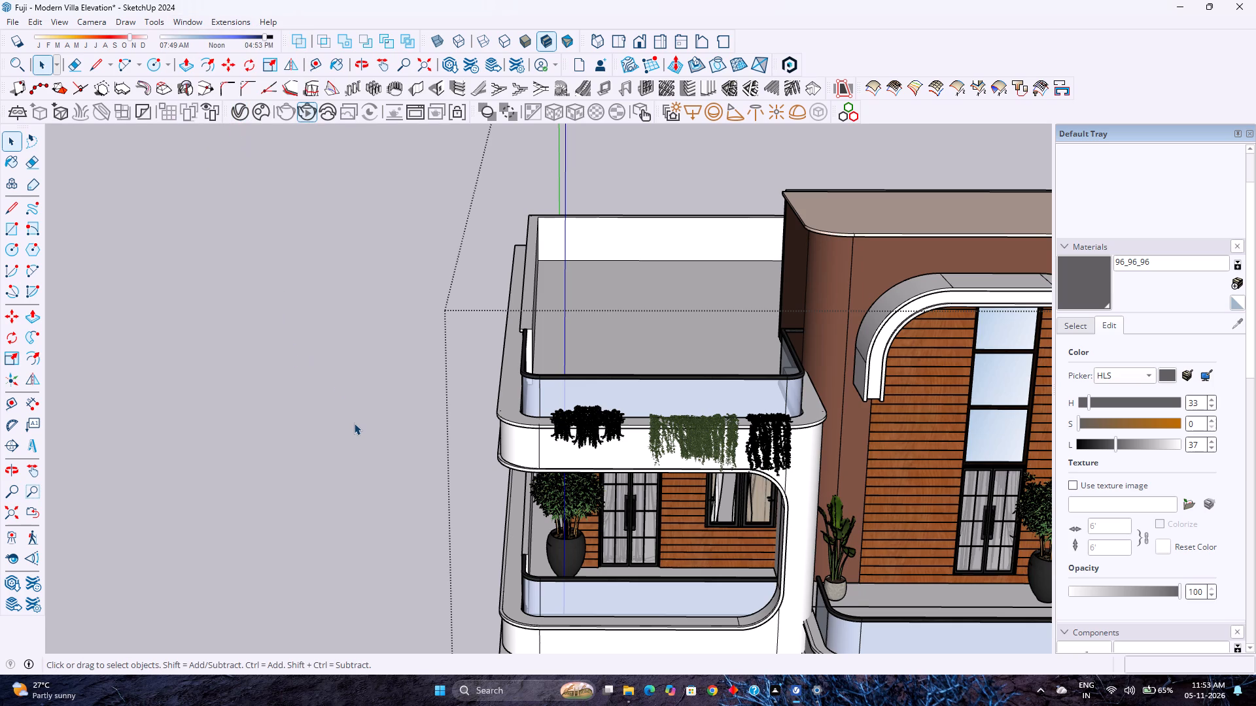
scroll(357, 424, "down", 3)
scroll(534, 462, "down", 3)
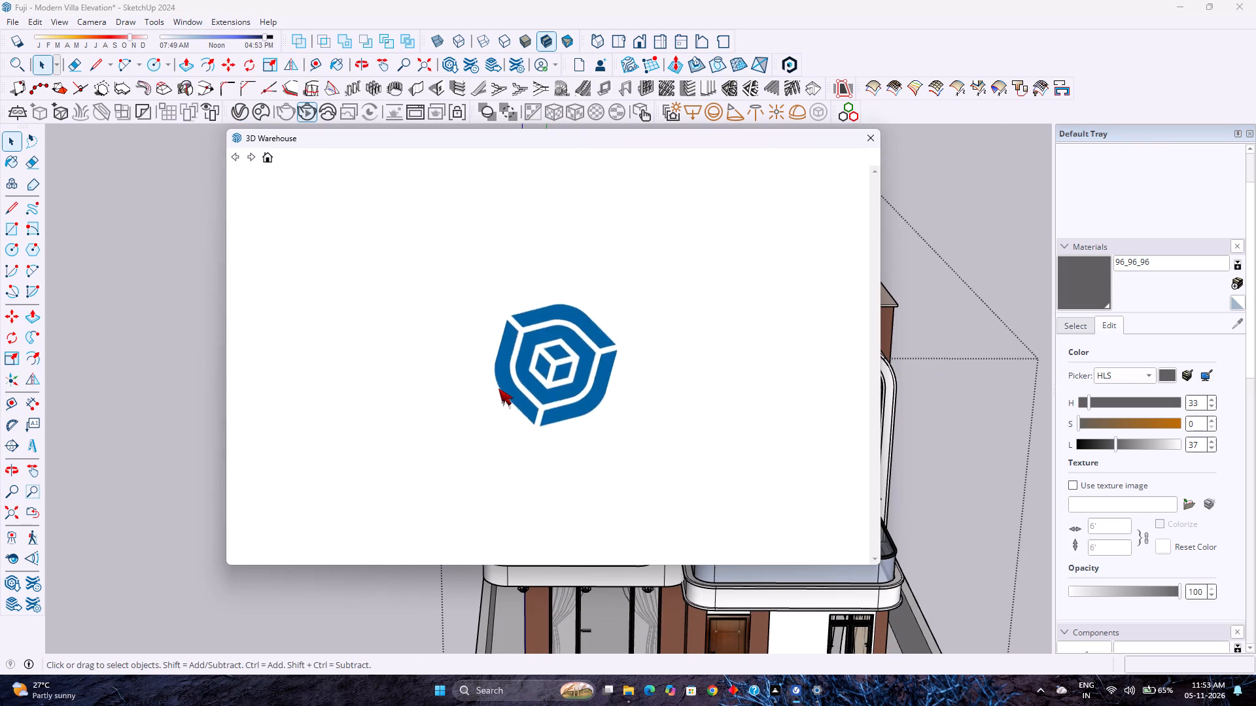
scroll(510, 386, "down", 3)
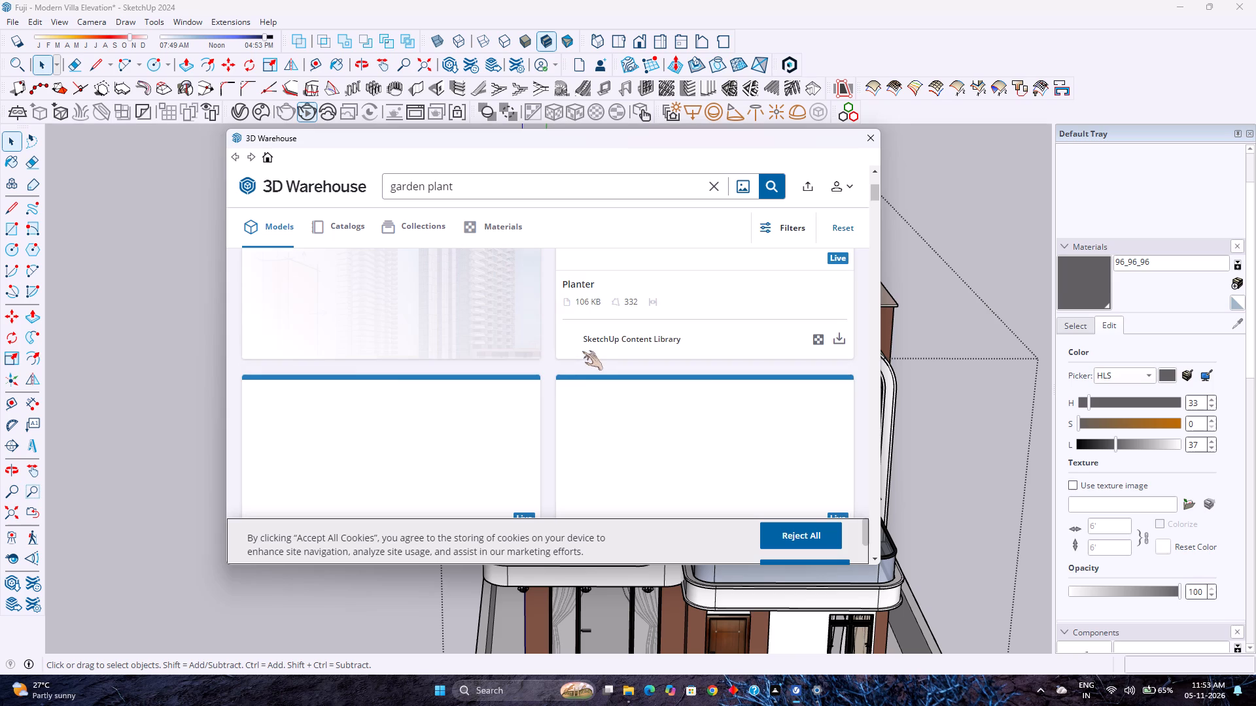
scroll(554, 354, "down", 1)
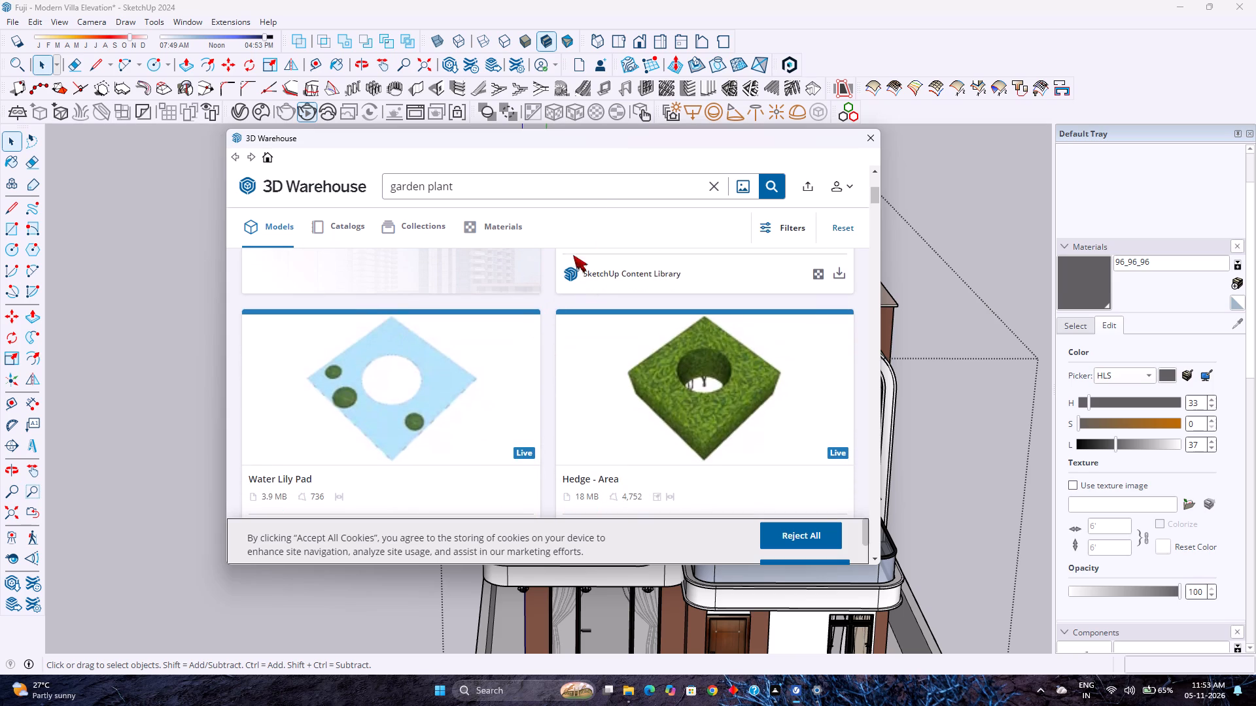
left_click(599, 195)
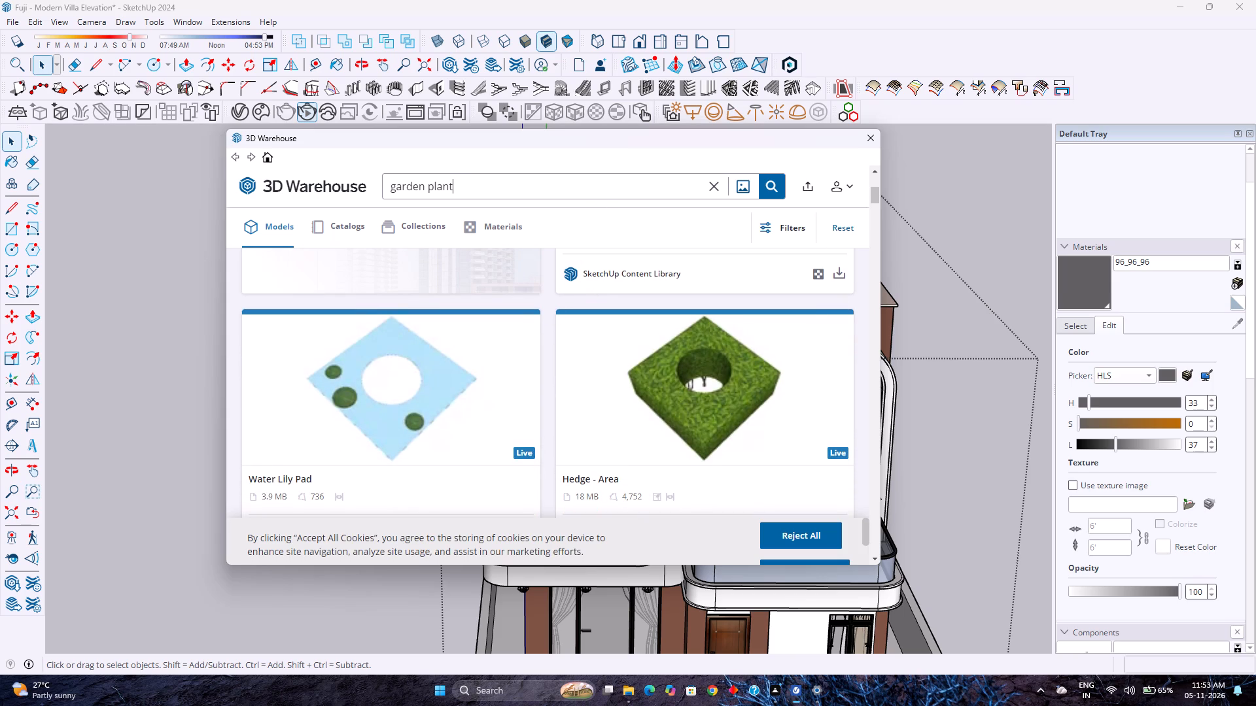
left_click(602, 195)
left_click(608, 194)
key("Left")
key("Left")
key("Left")
key("Left")
key("Left")
key("BackSpace")
key("BackSpace")
key("BackSpace")
key("BackSpace")
key("BackSpace")
key("BackSpace")
key("BackSpace")
key("BackSpace")
key("BackSpace")
key("BackSpace")
key("BackSpace")
key("BackSpace")
key("BackSpace")
key("BackSpace")
key("BackSpace")
key("Return")
scroll(582, 215, "up", 2)
scroll(668, 371, "up", 7)
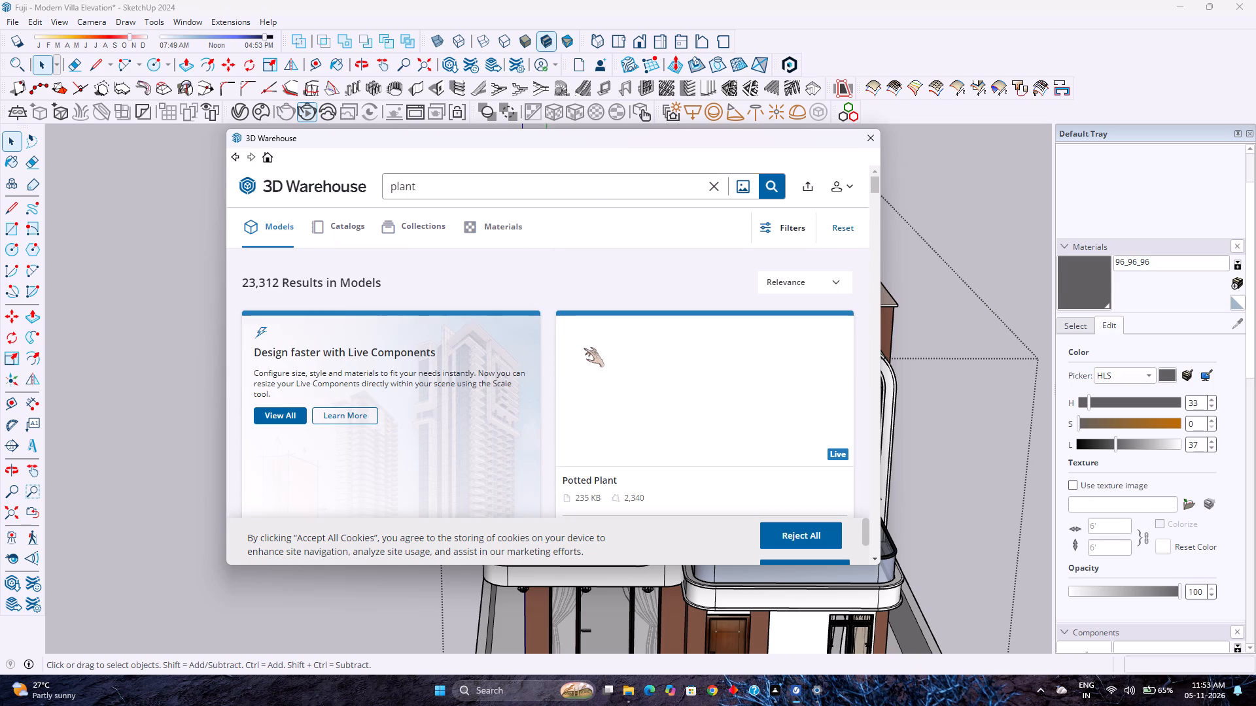
Find the 1.4 MB Plant model with bushy green leaves in a black pot and load it directly into the villa model.
scroll(582, 347, "down", 12)
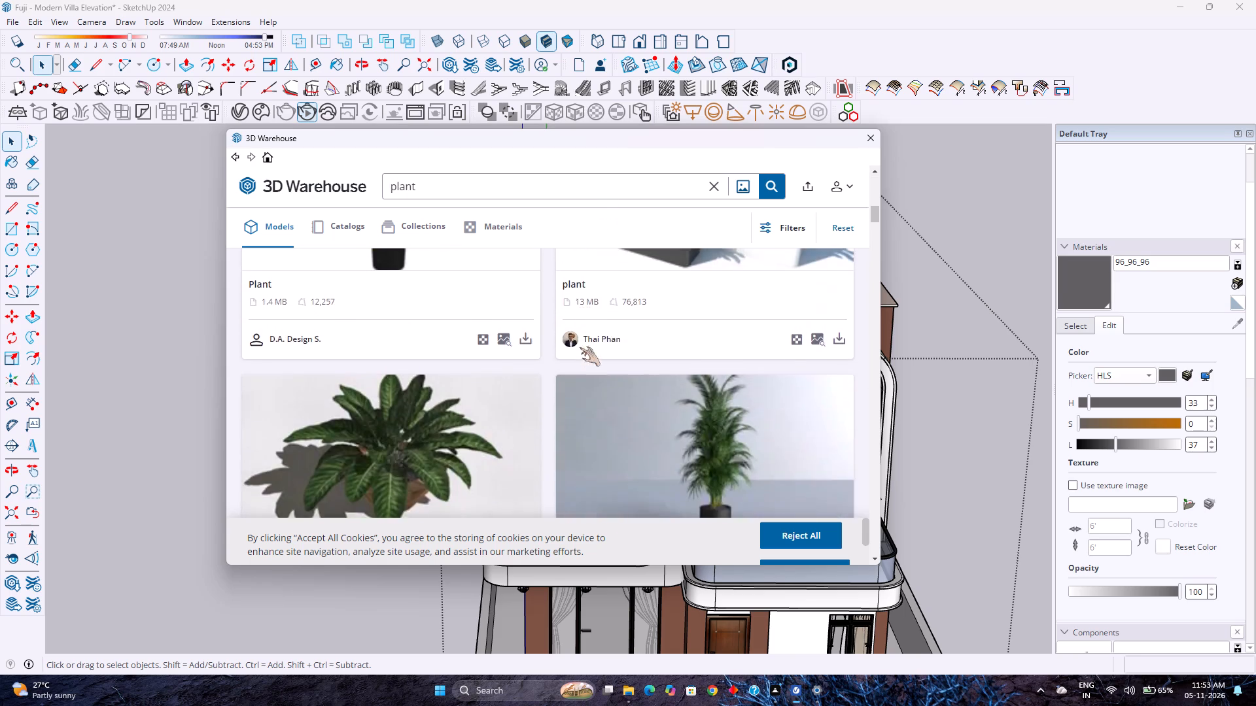
scroll(580, 347, "down", 11)
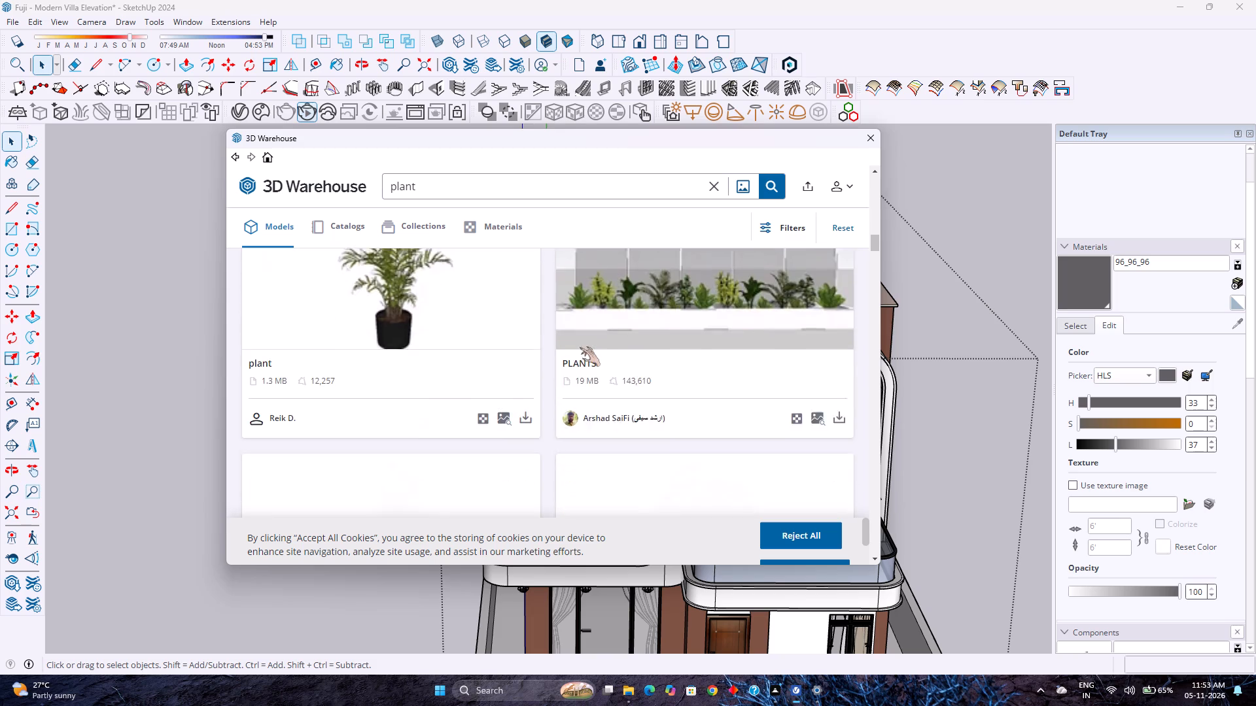
scroll(580, 347, "down", 5)
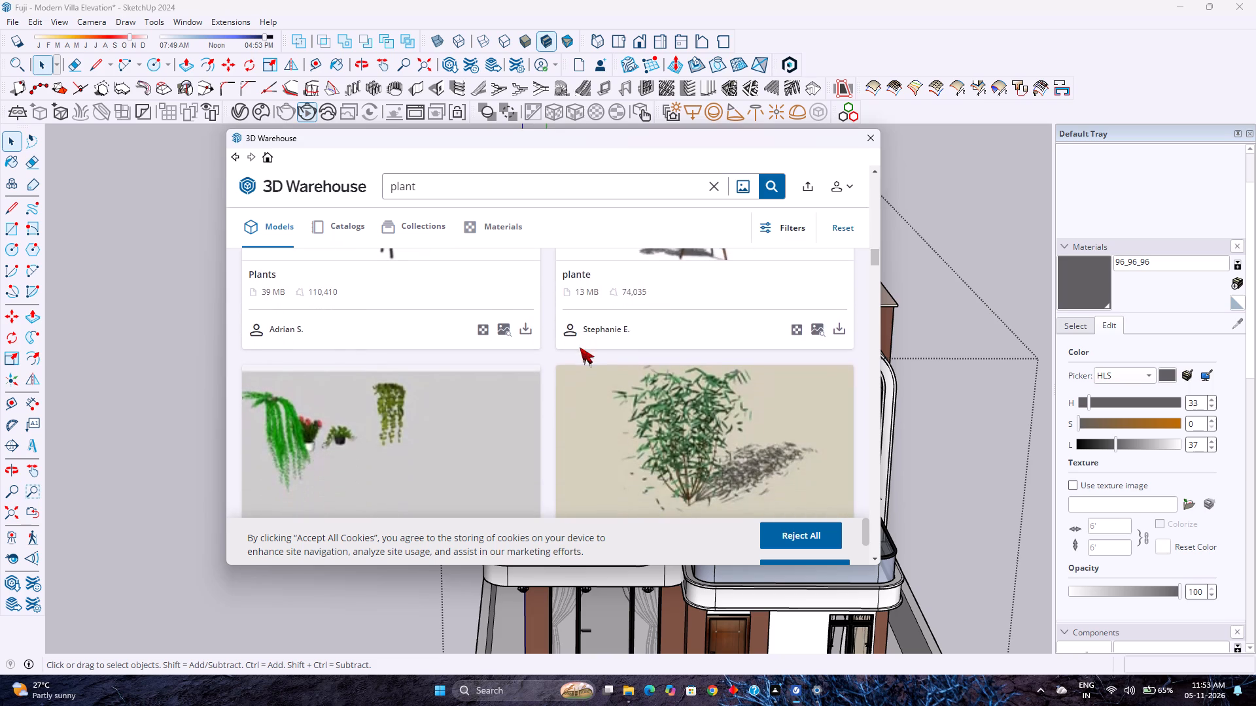
scroll(580, 347, "down", 8)
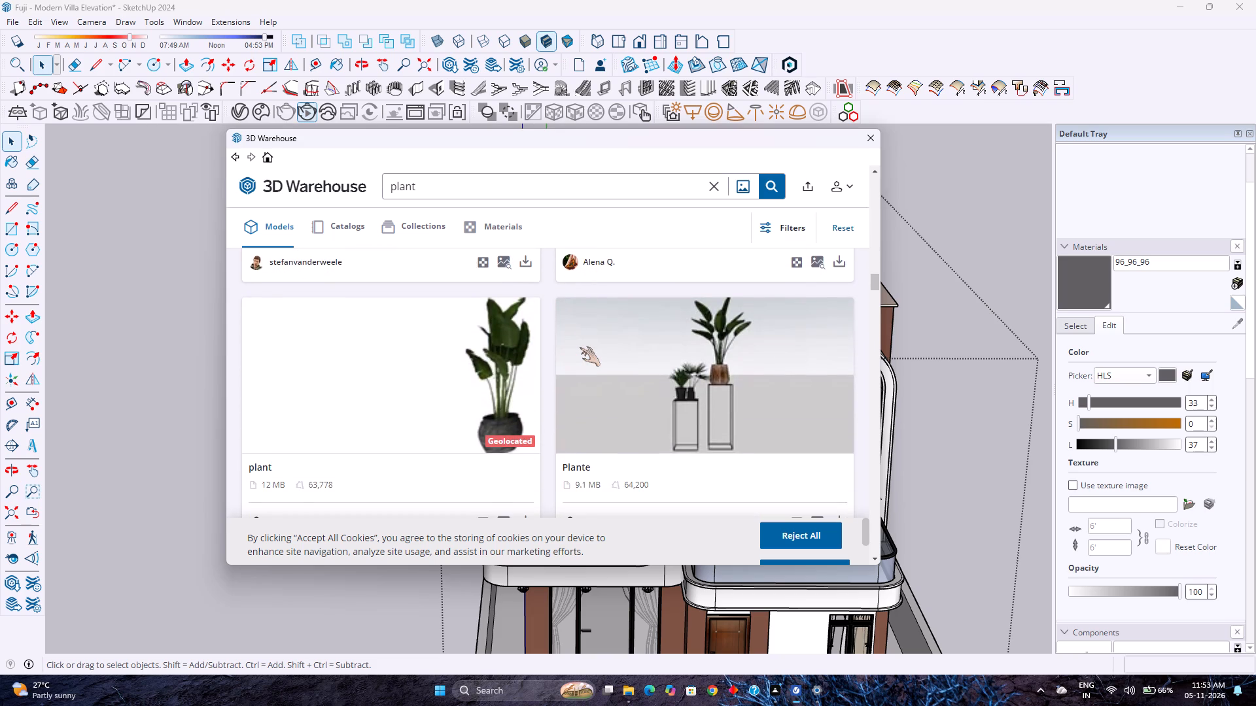
scroll(580, 347, "down", 7)
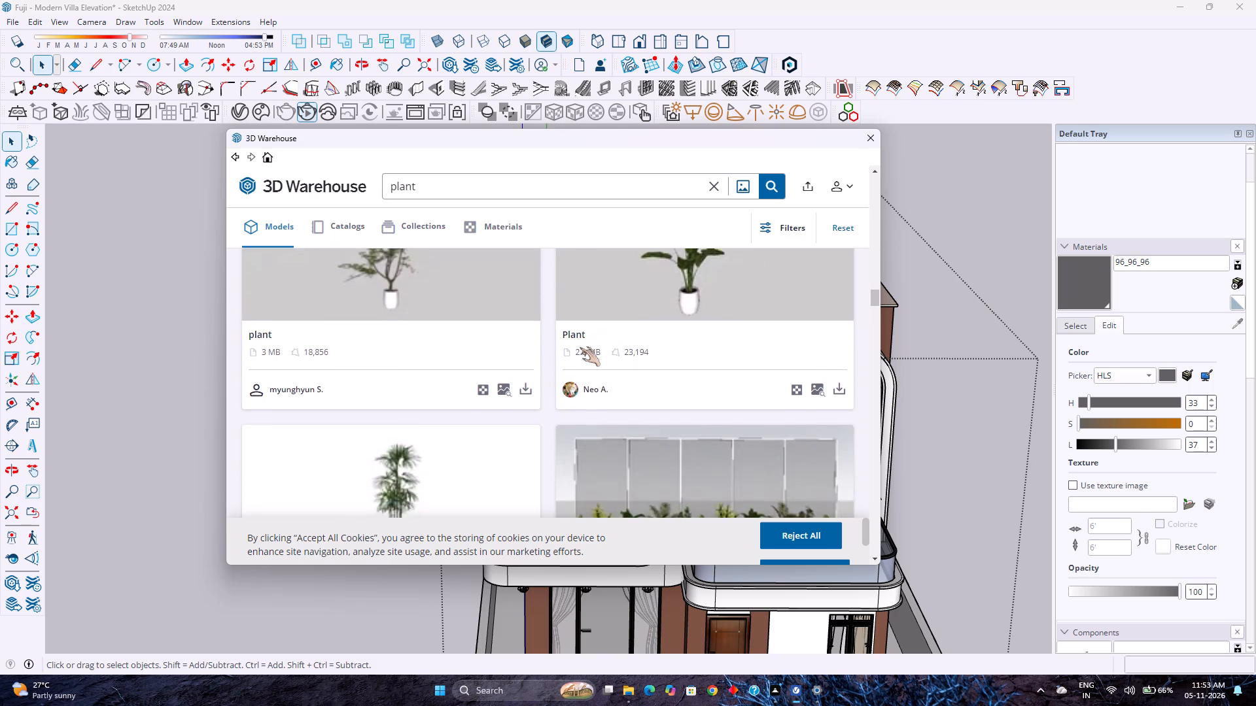
scroll(580, 347, "down", 1)
scroll(580, 347, "up", 10)
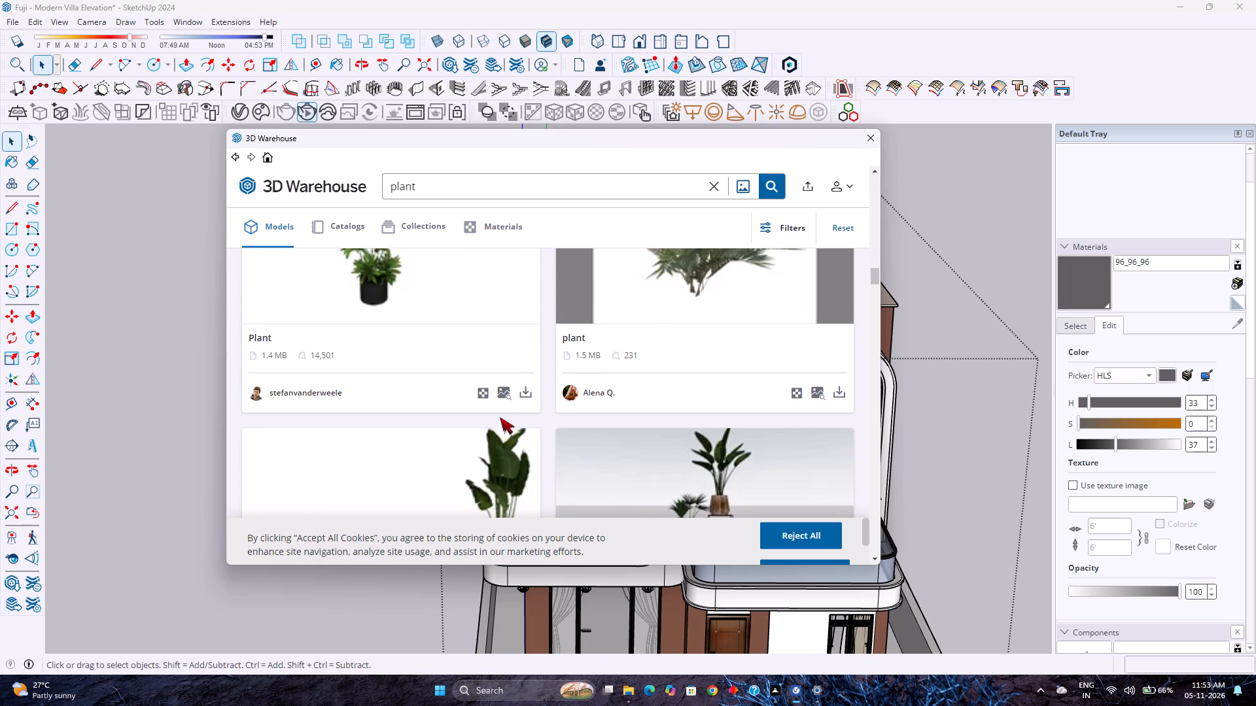
left_click(525, 389)
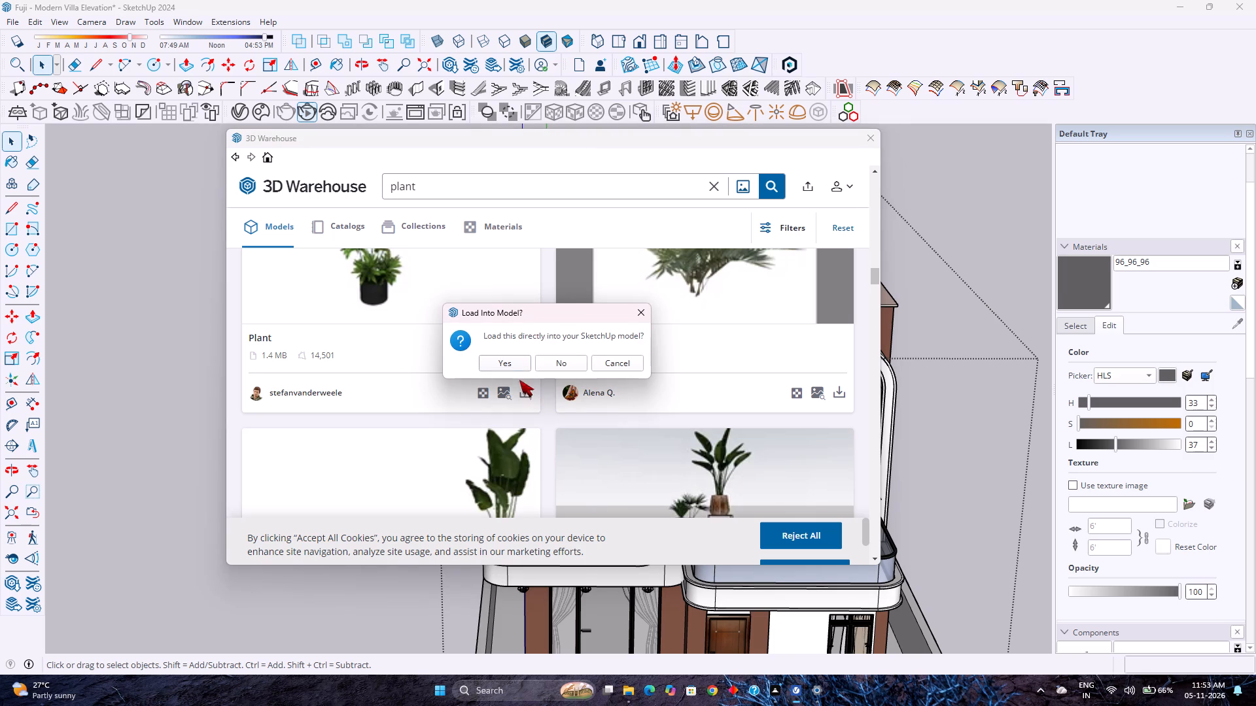
left_click(517, 365)
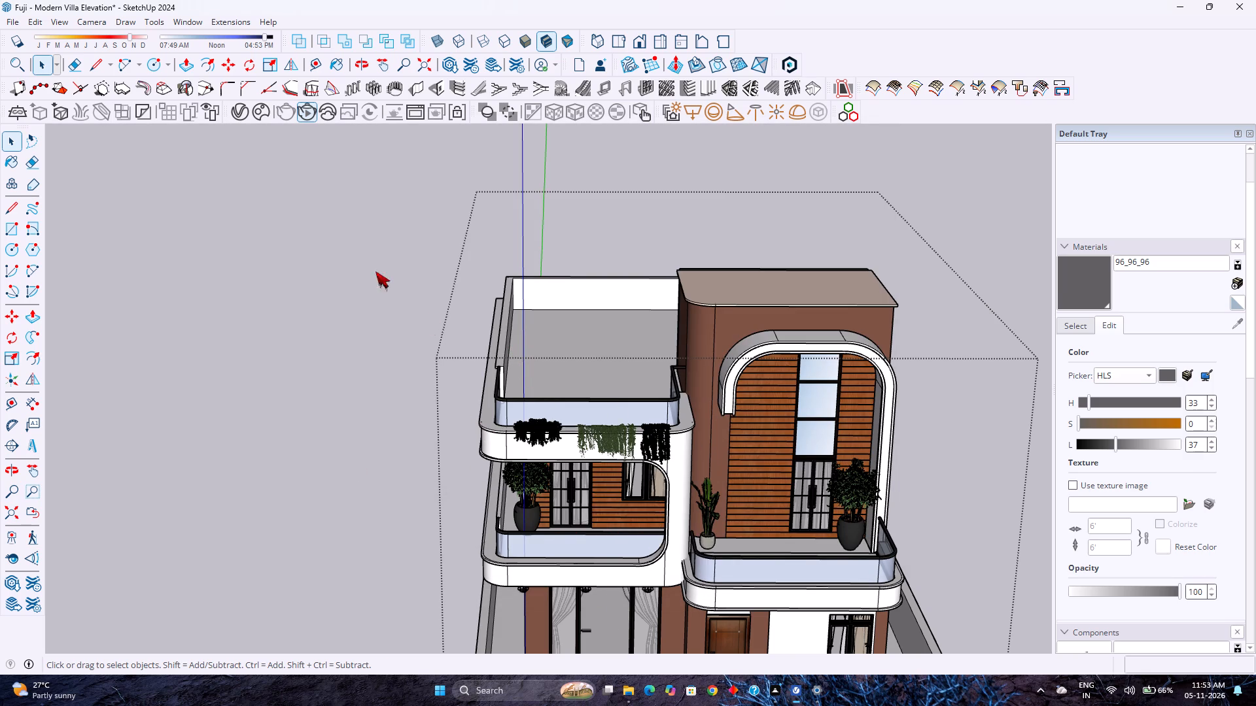
left_click(920, 23)
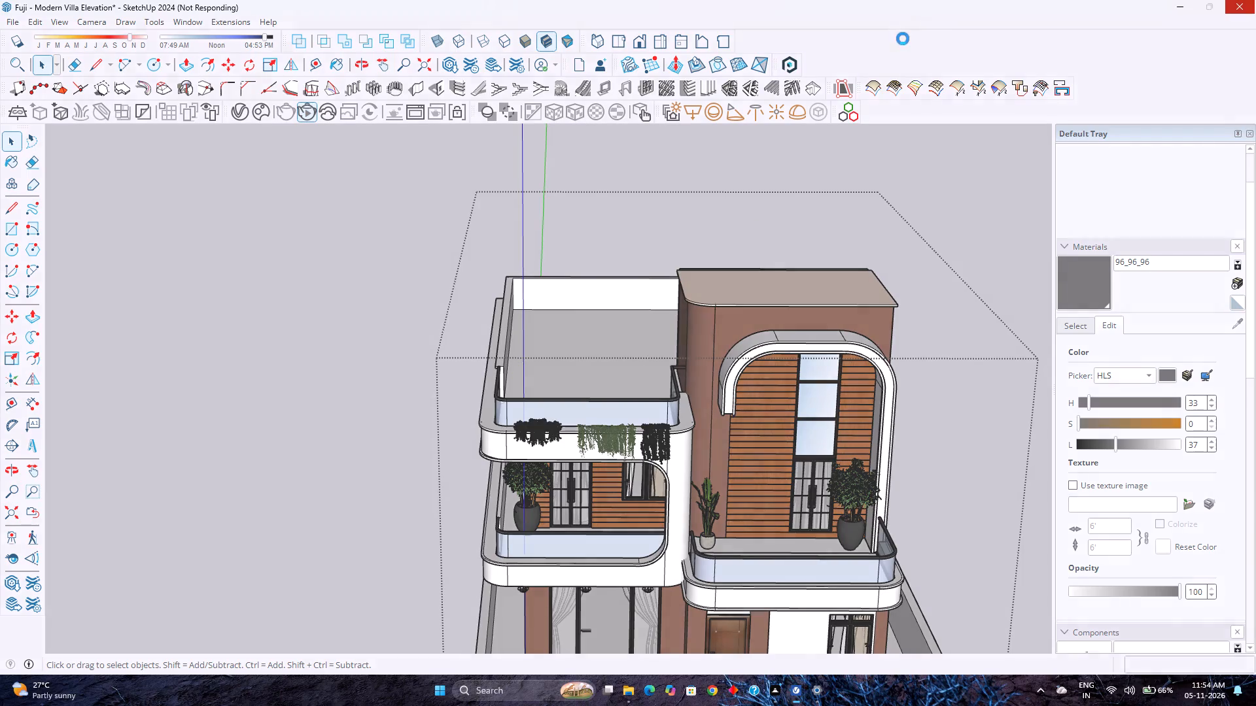
Switch to Windows Settings and uninstall Autodesk Revit Unit Schemas 2024 from the installed apps.
left_click(814, 697)
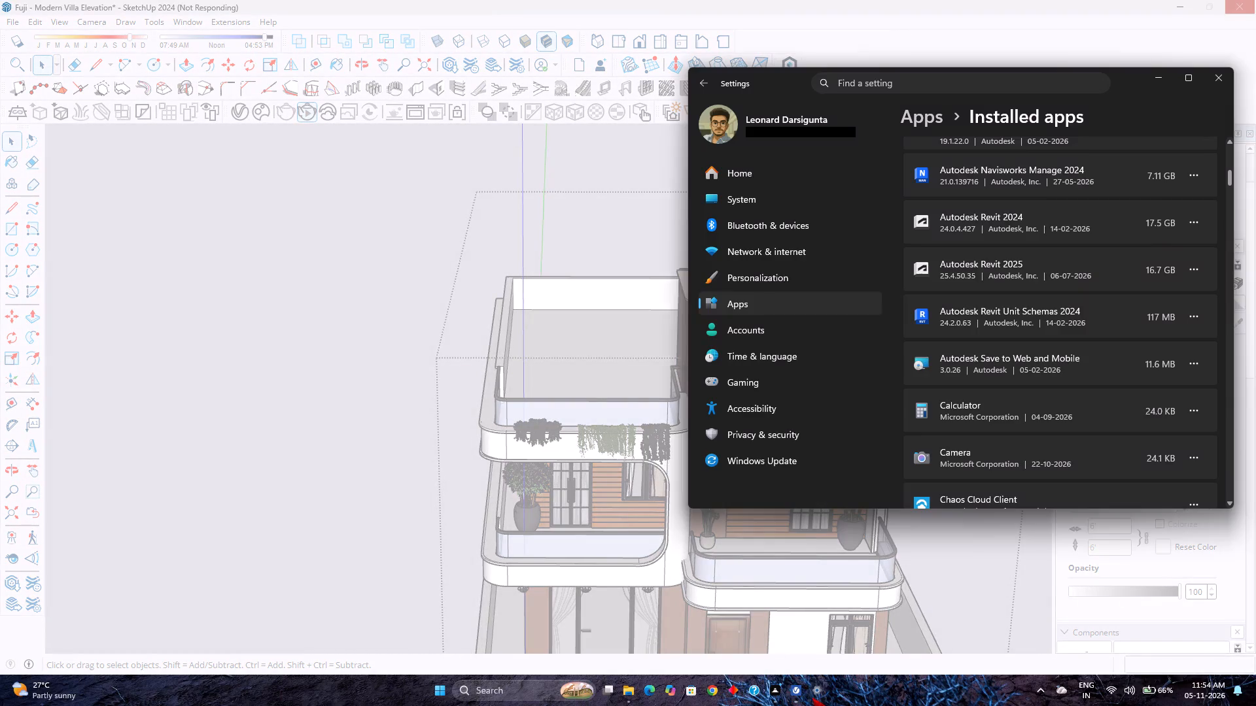
left_click(1206, 314)
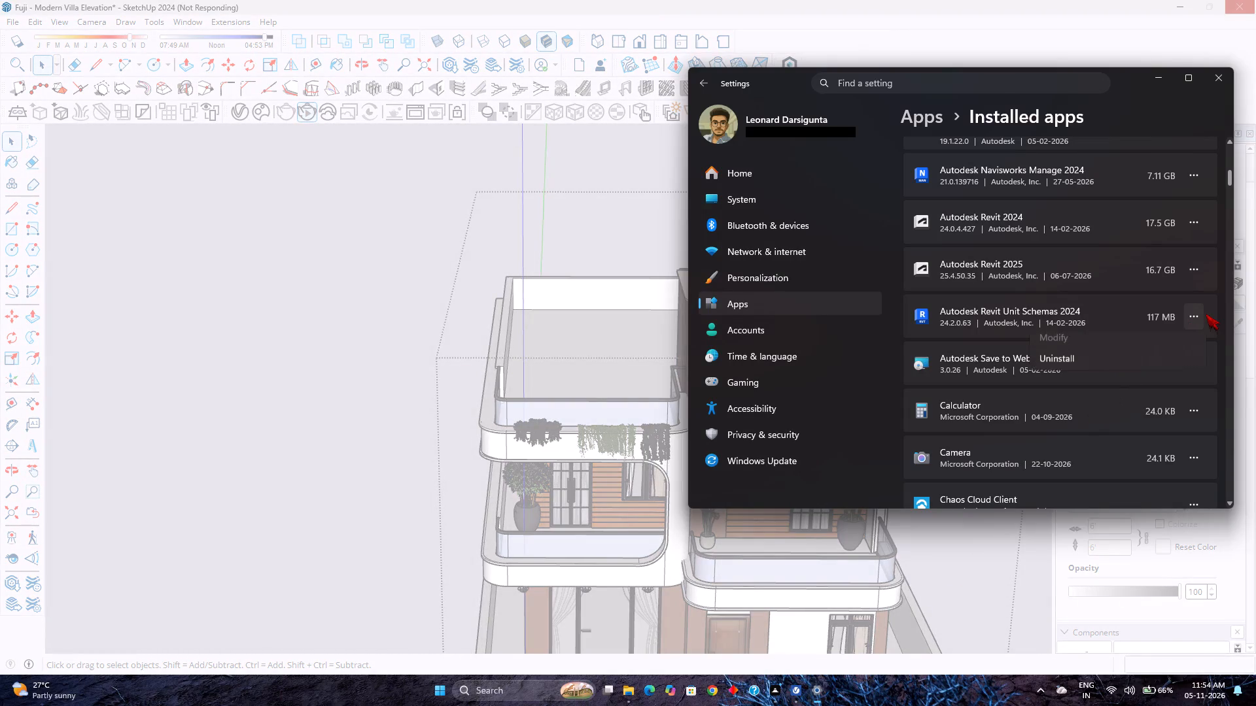
left_click(1066, 365)
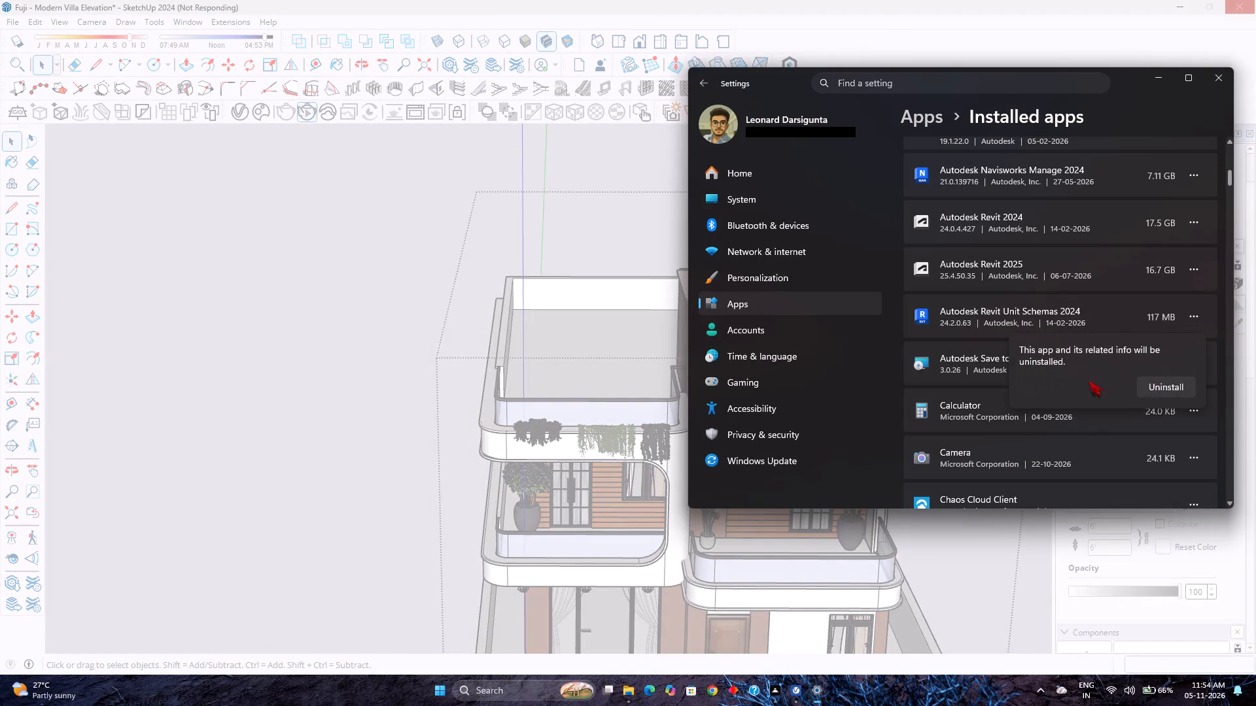
left_click(1181, 392)
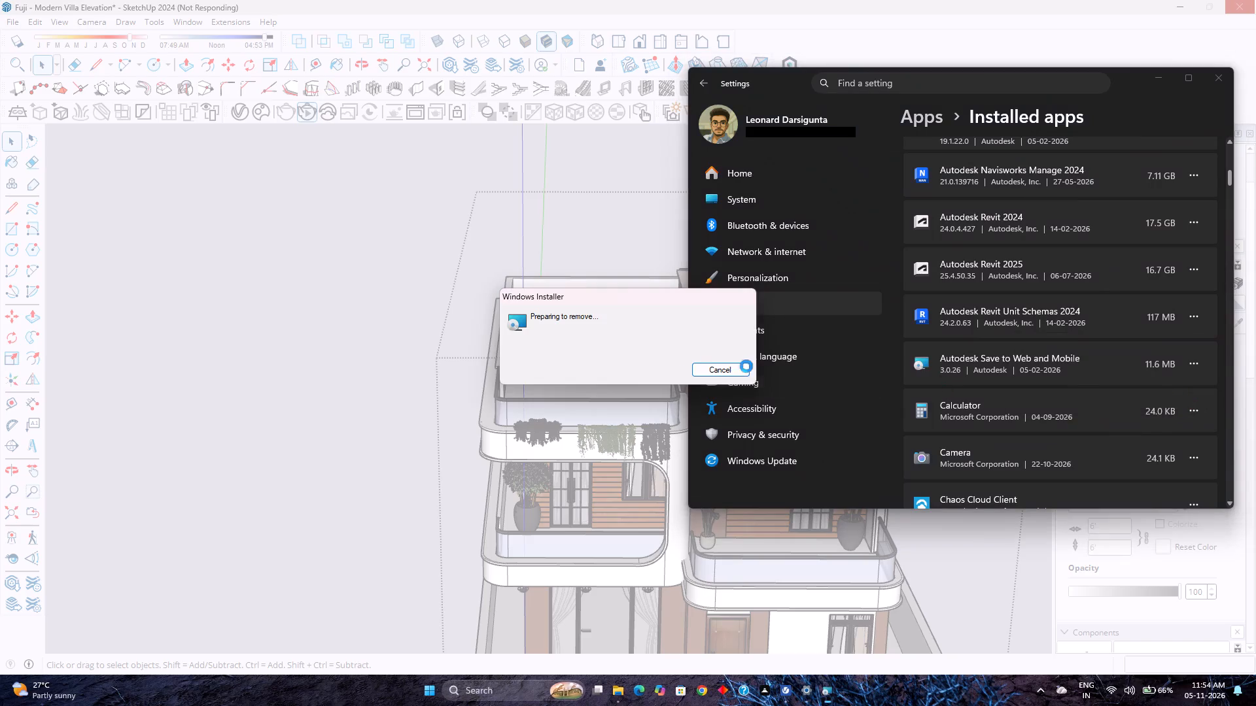
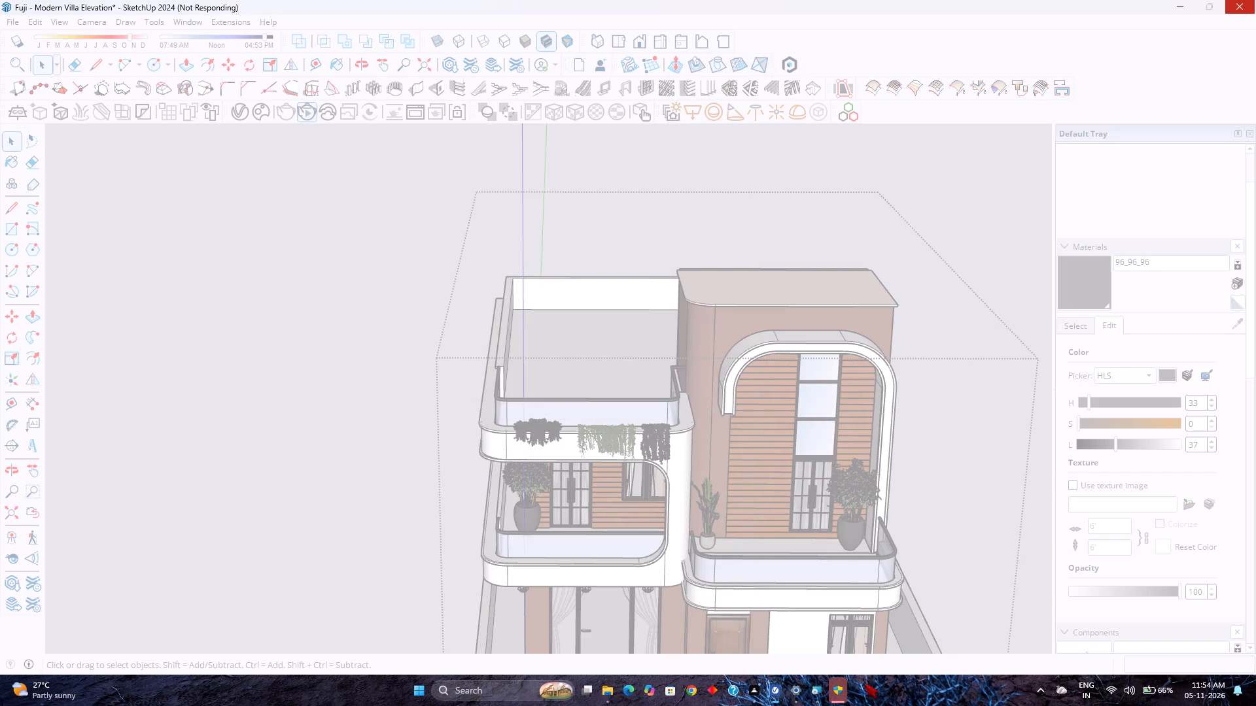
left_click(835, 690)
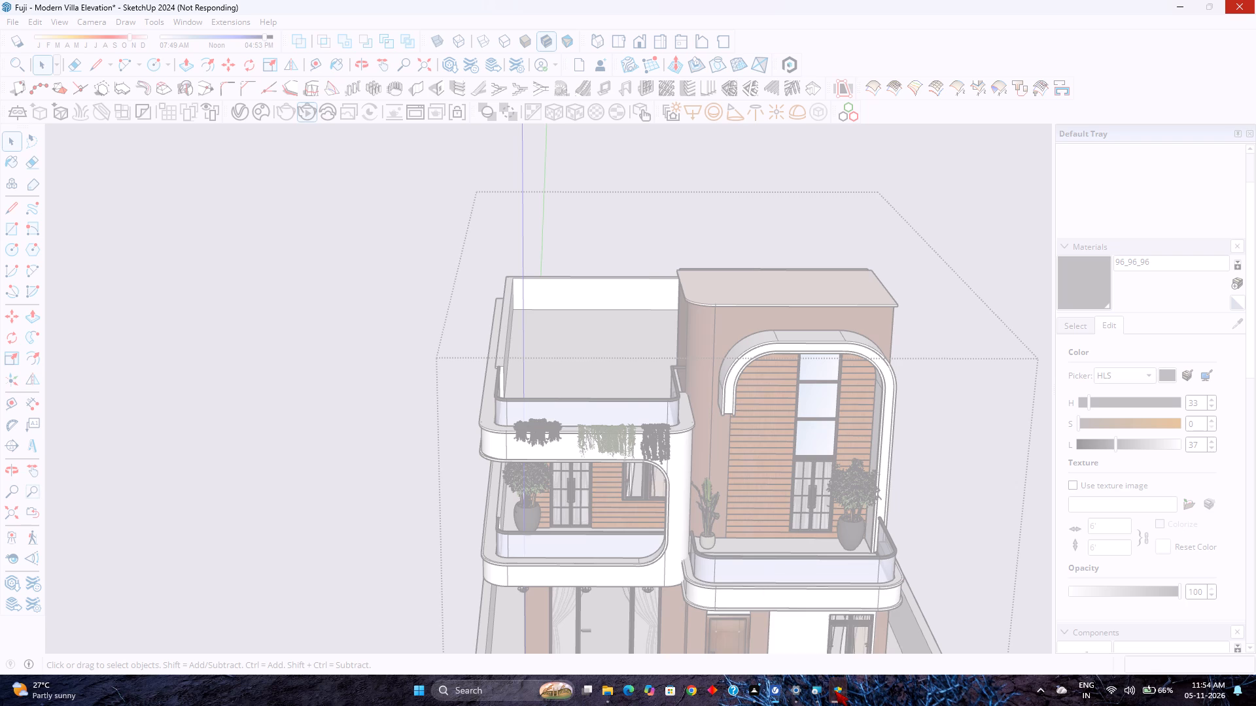
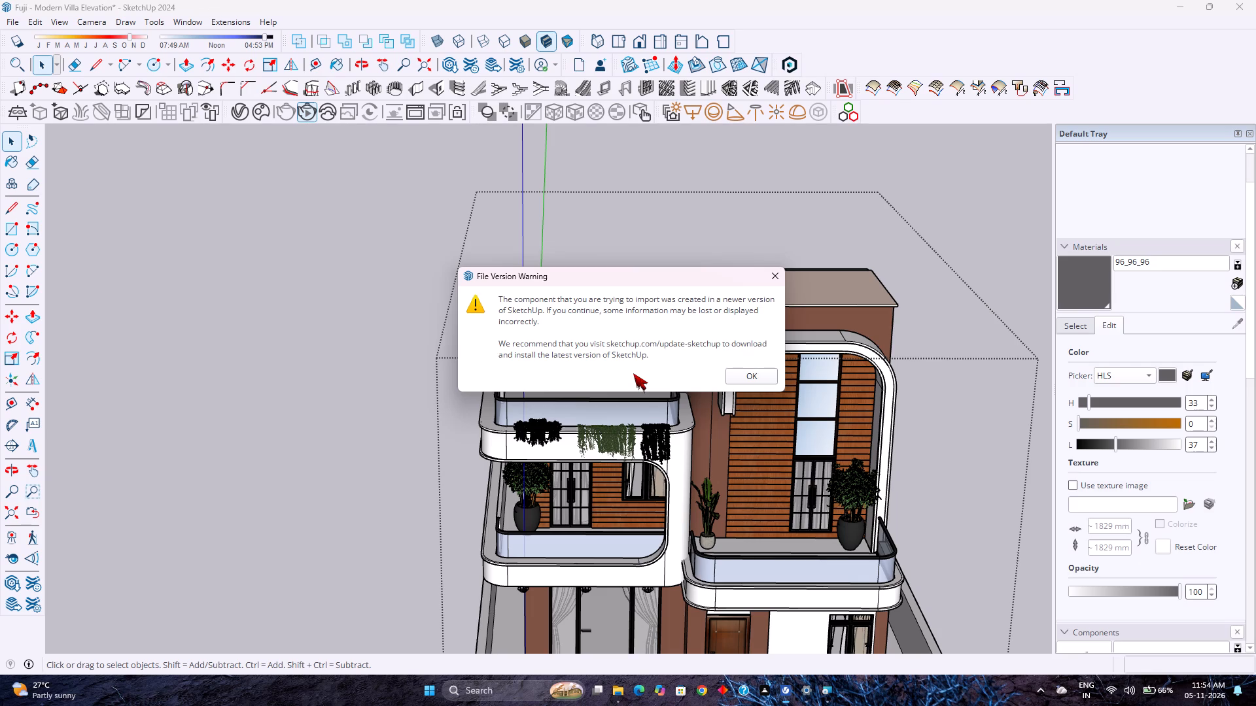
Continue the plant import and place the potted plant on the first-floor balcony floor beside the window.
left_click(758, 379)
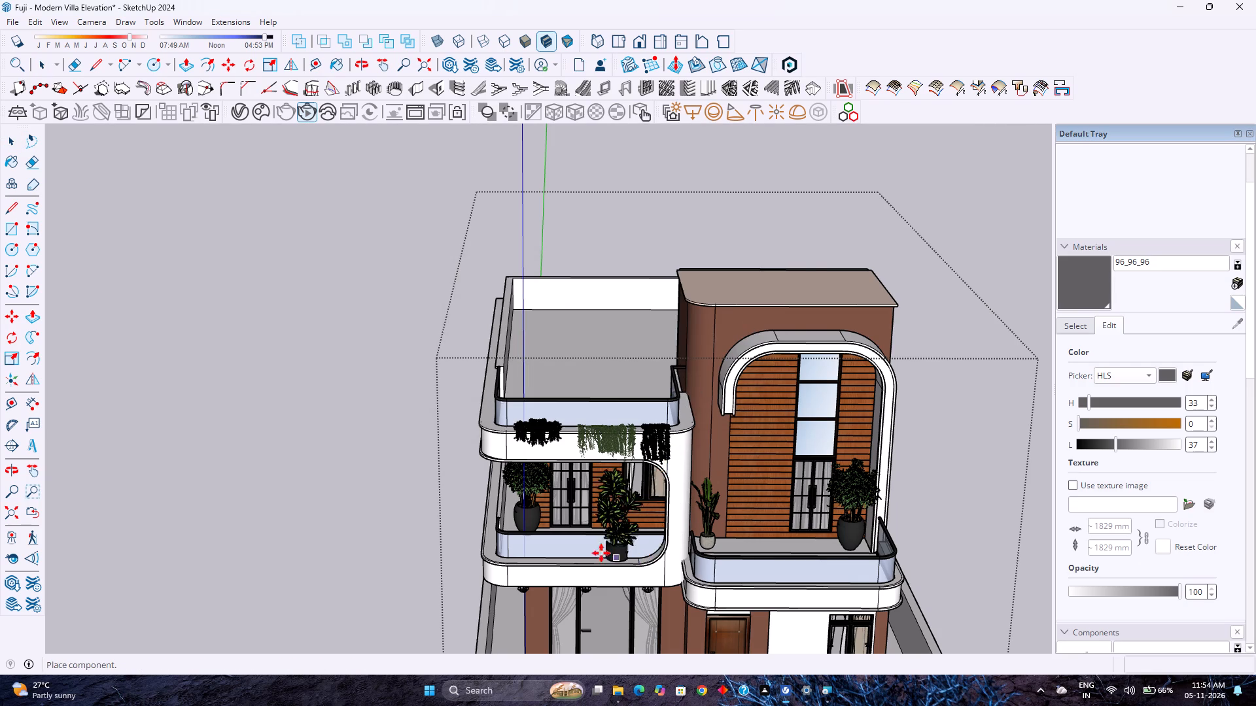
scroll(593, 550, "up", 8)
middle_click_drag(592, 542, 728, 539)
scroll(727, 537, "down", 3)
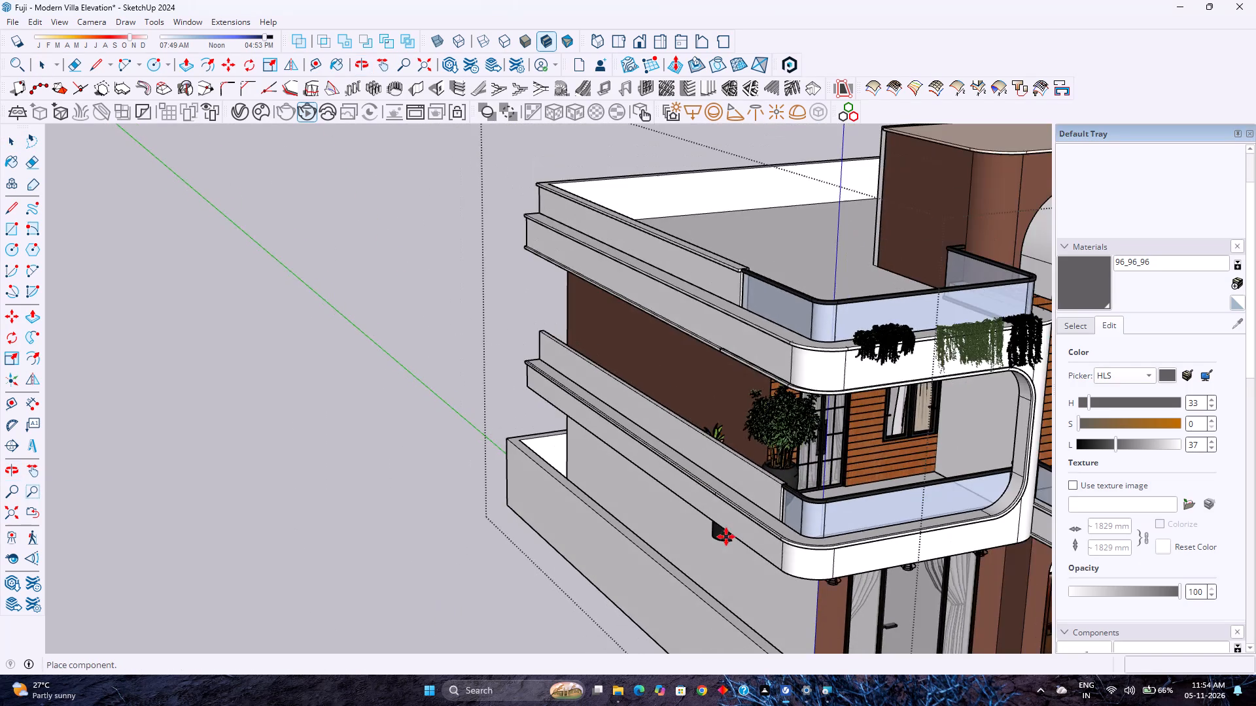
scroll(890, 492, "up", 11)
middle_click_drag(900, 479, 871, 501)
middle_click(871, 501)
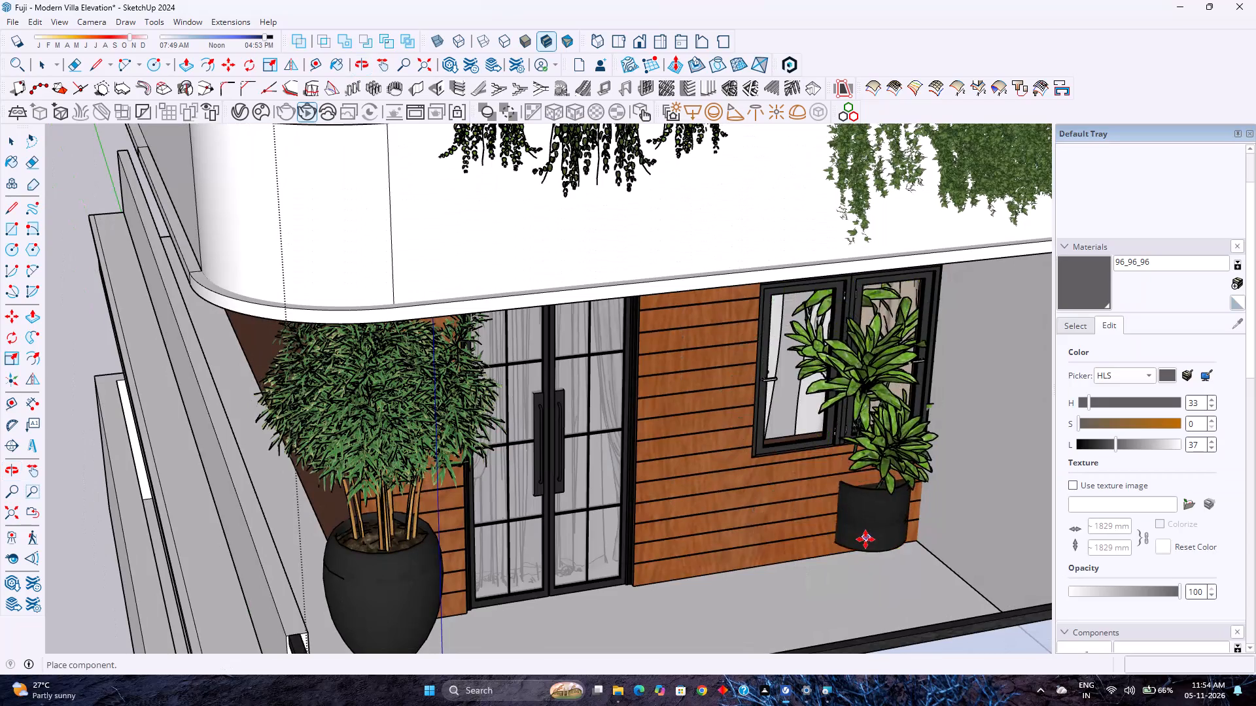
left_click(892, 599)
Scale the new balcony plant down uniformly to about 0.58 from its upper corner.
scroll(791, 507, "down", 4)
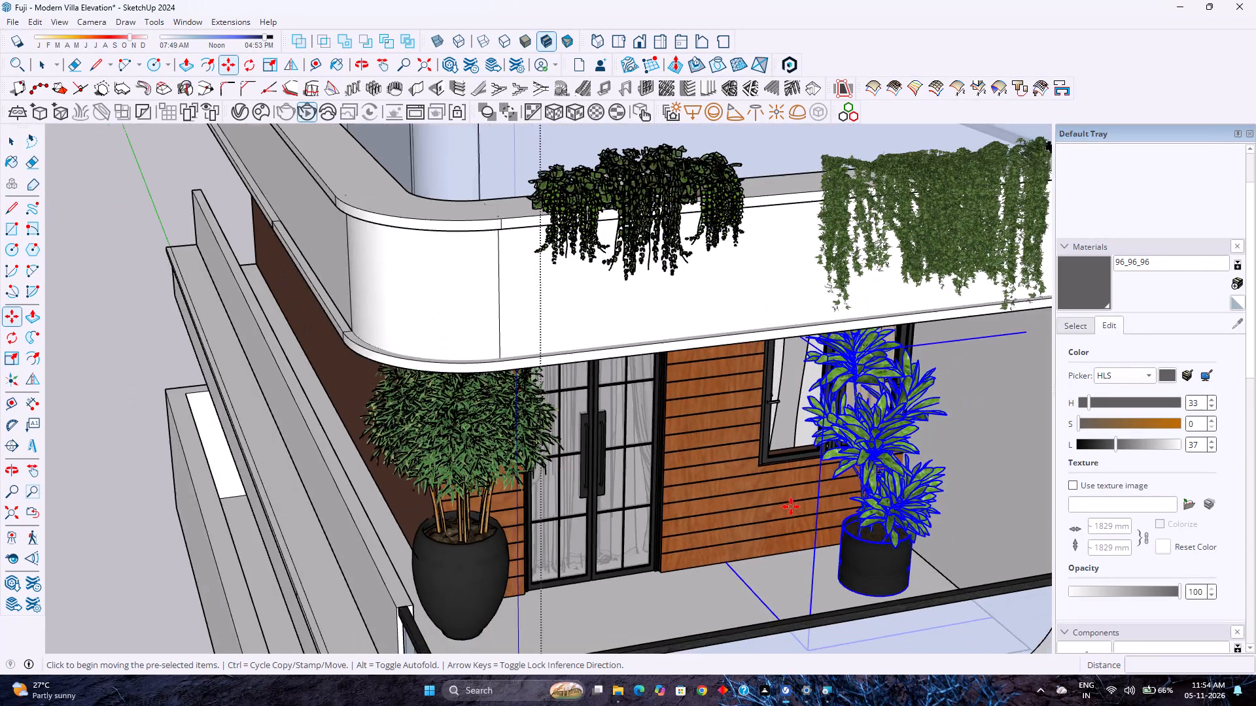
scroll(791, 507, "down", 5)
middle_click_drag(790, 507, 746, 405)
middle_click_drag(746, 405, 769, 441)
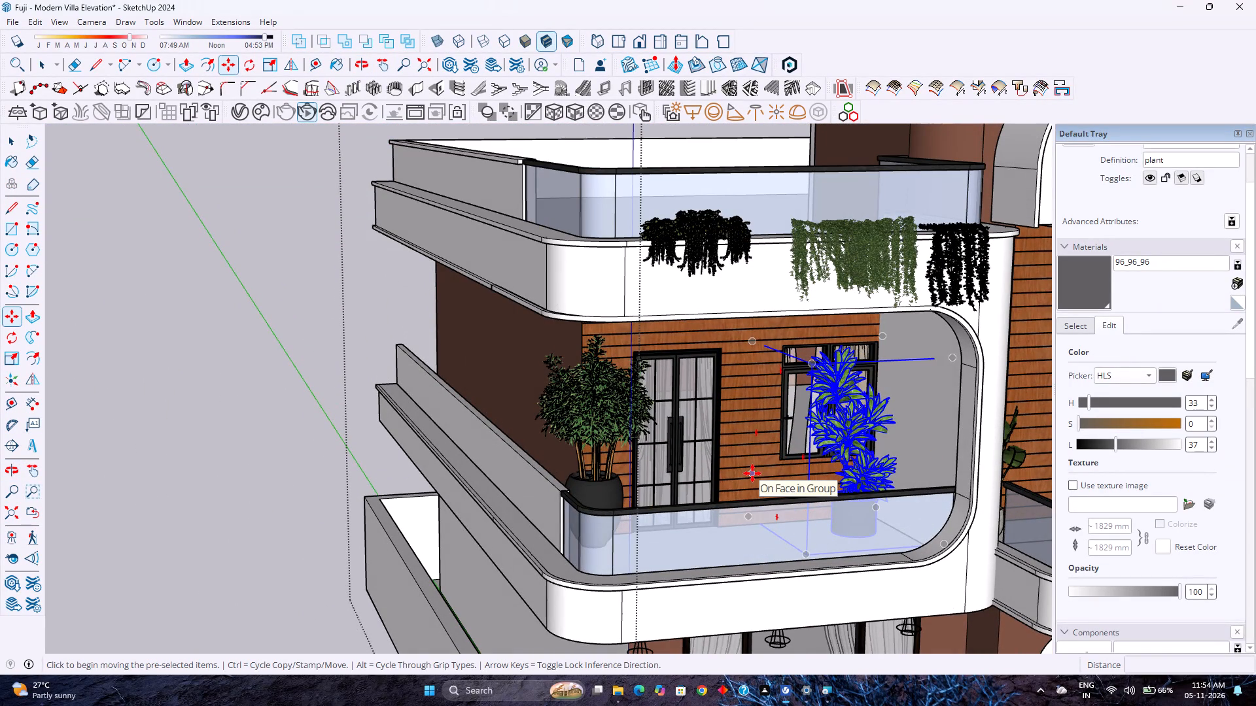
key("s")
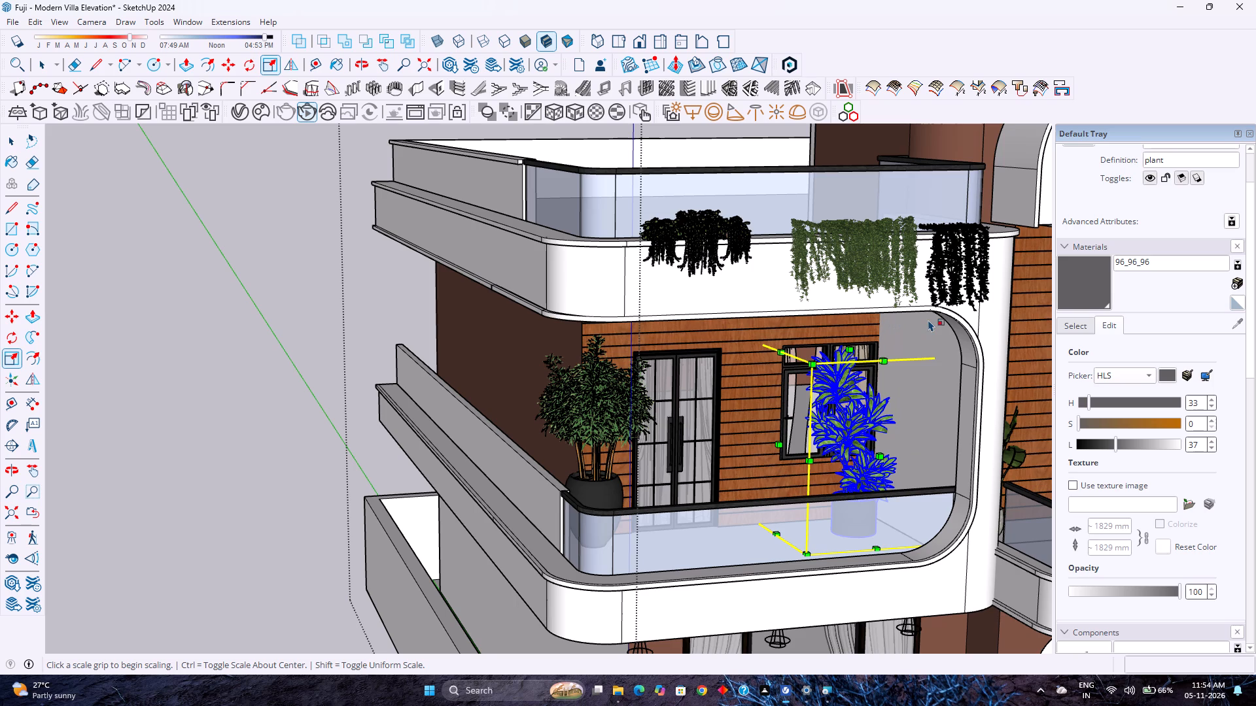
key("k")
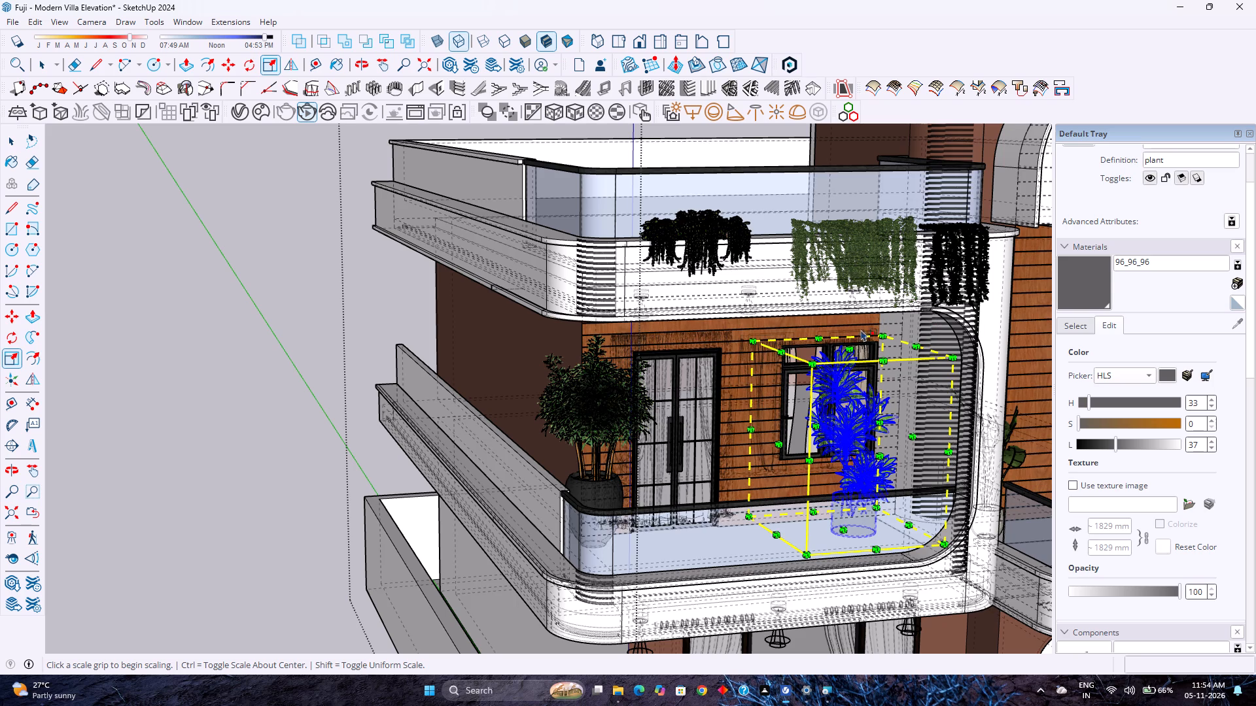
left_click(882, 333)
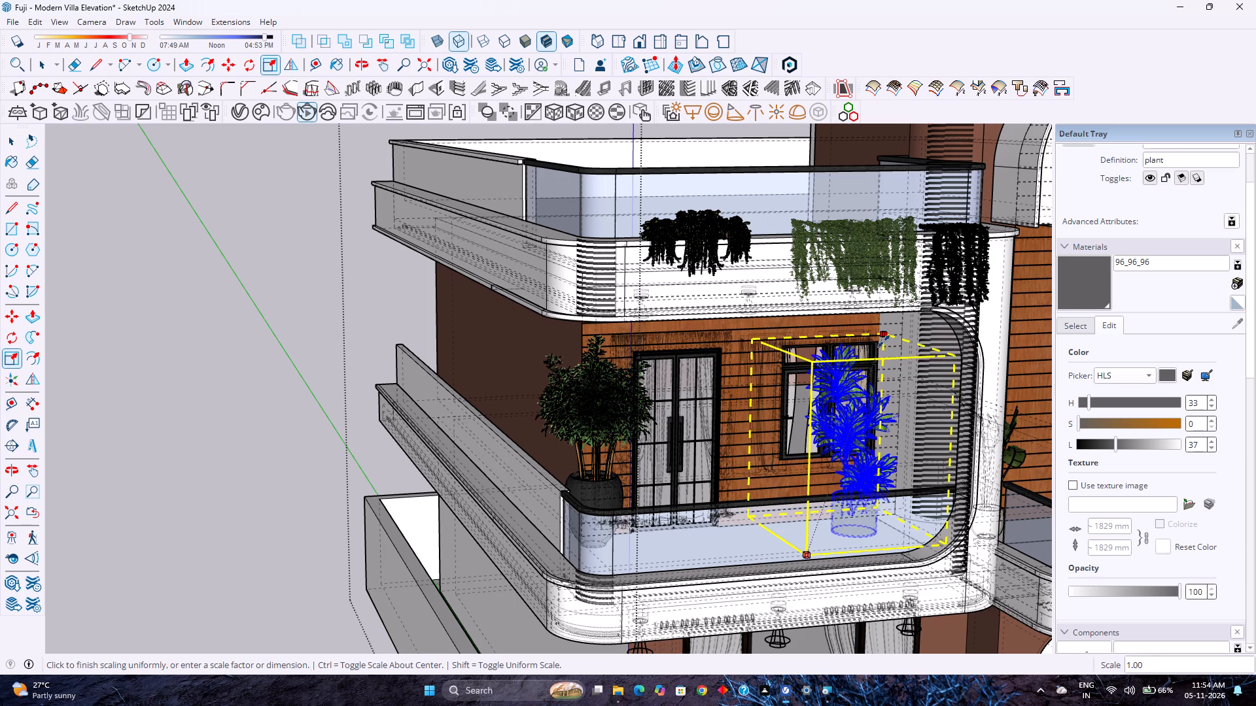
left_click(862, 426)
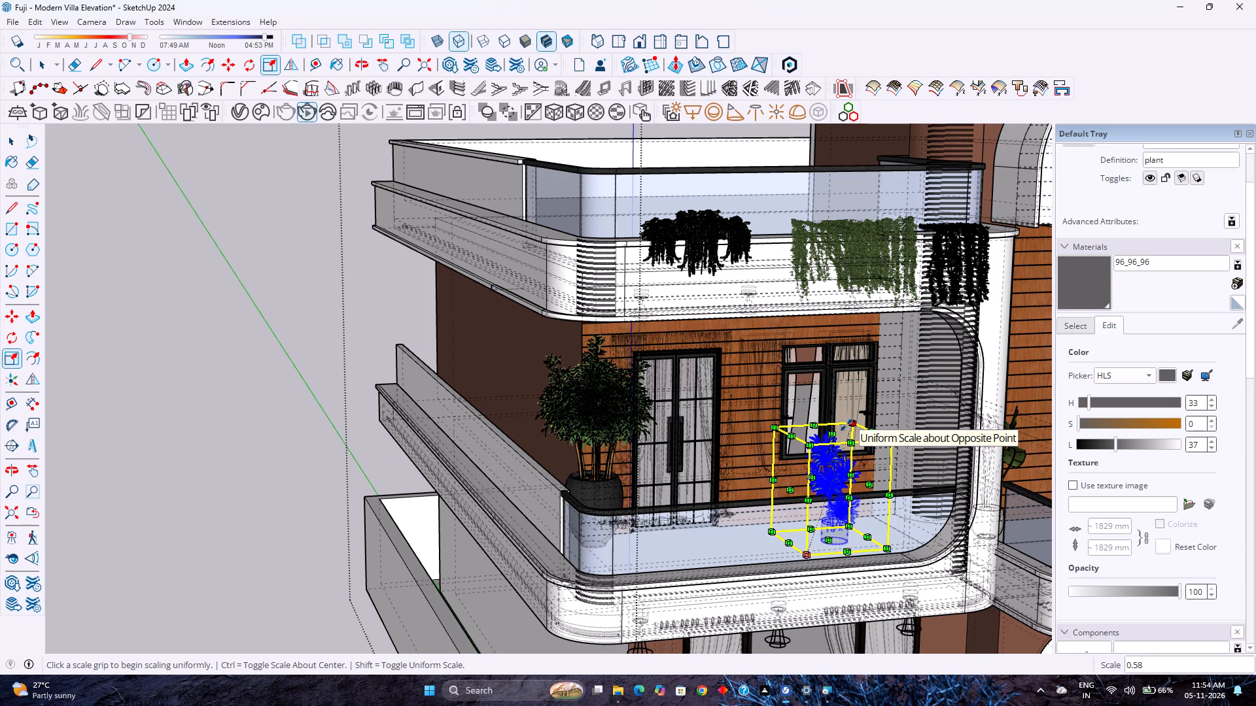
key("k")
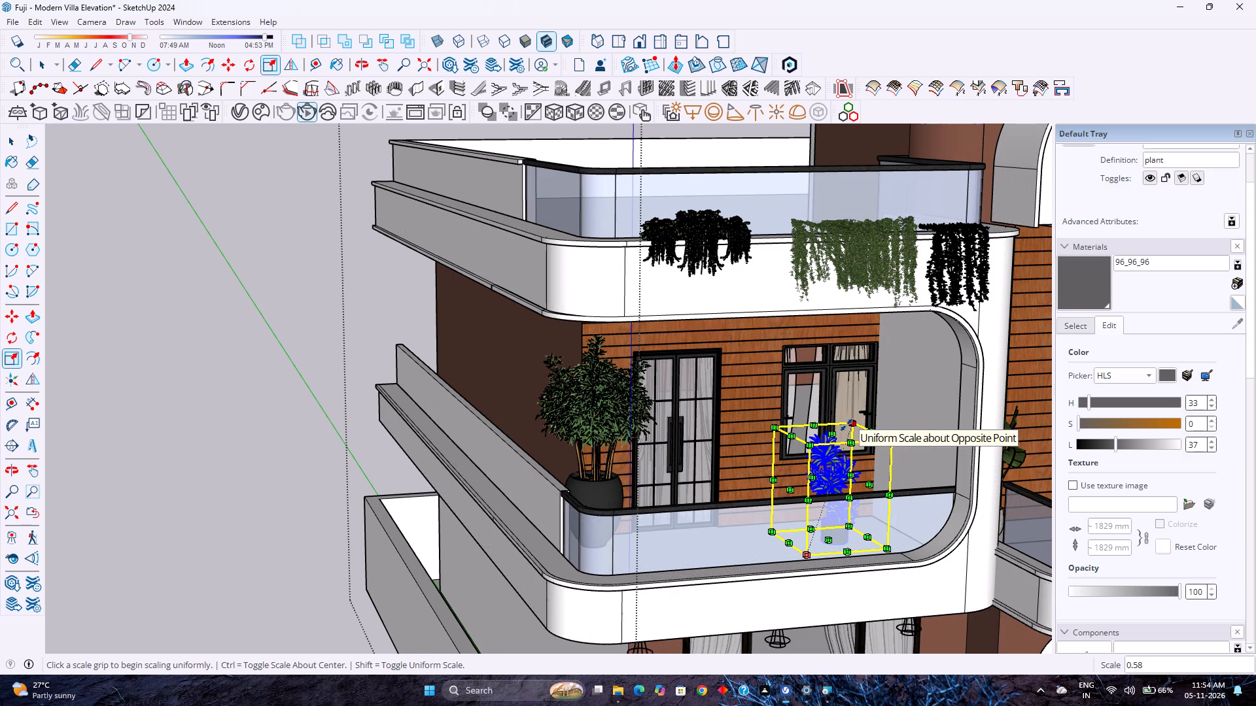
Move the scaled plant about 1' 6 3/4" along the balcony toward the side wall.
key("m")
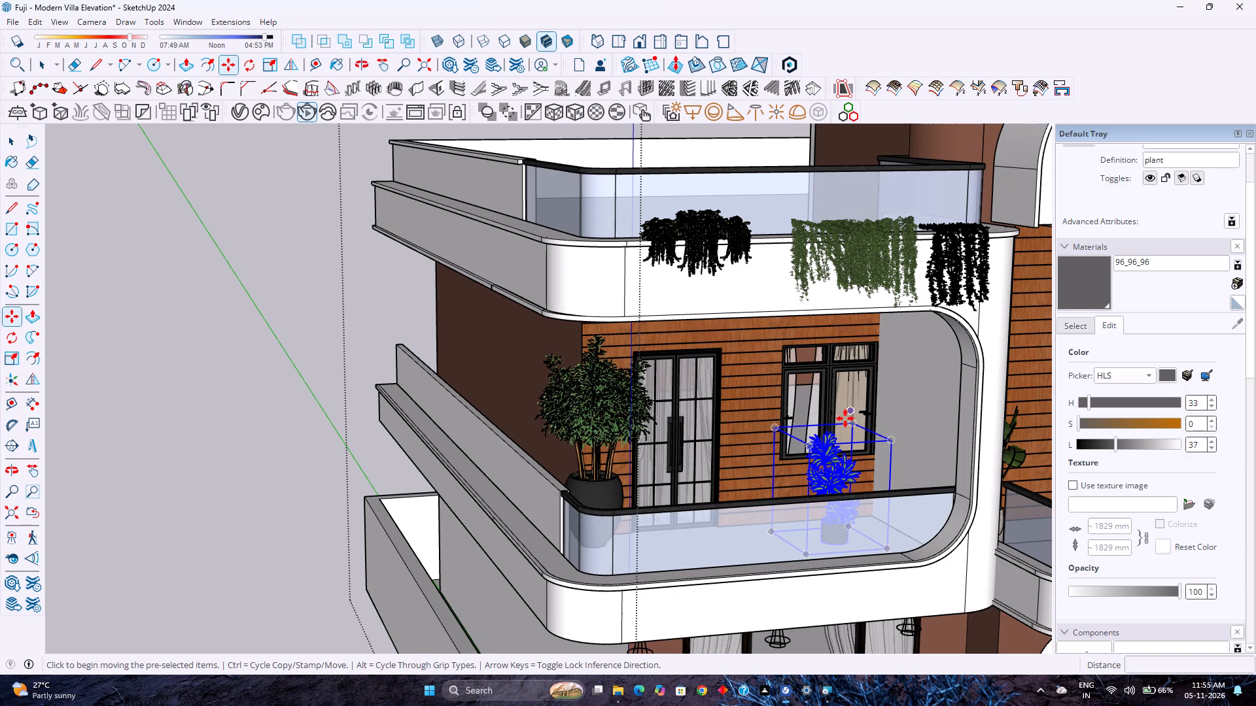
left_click(850, 423)
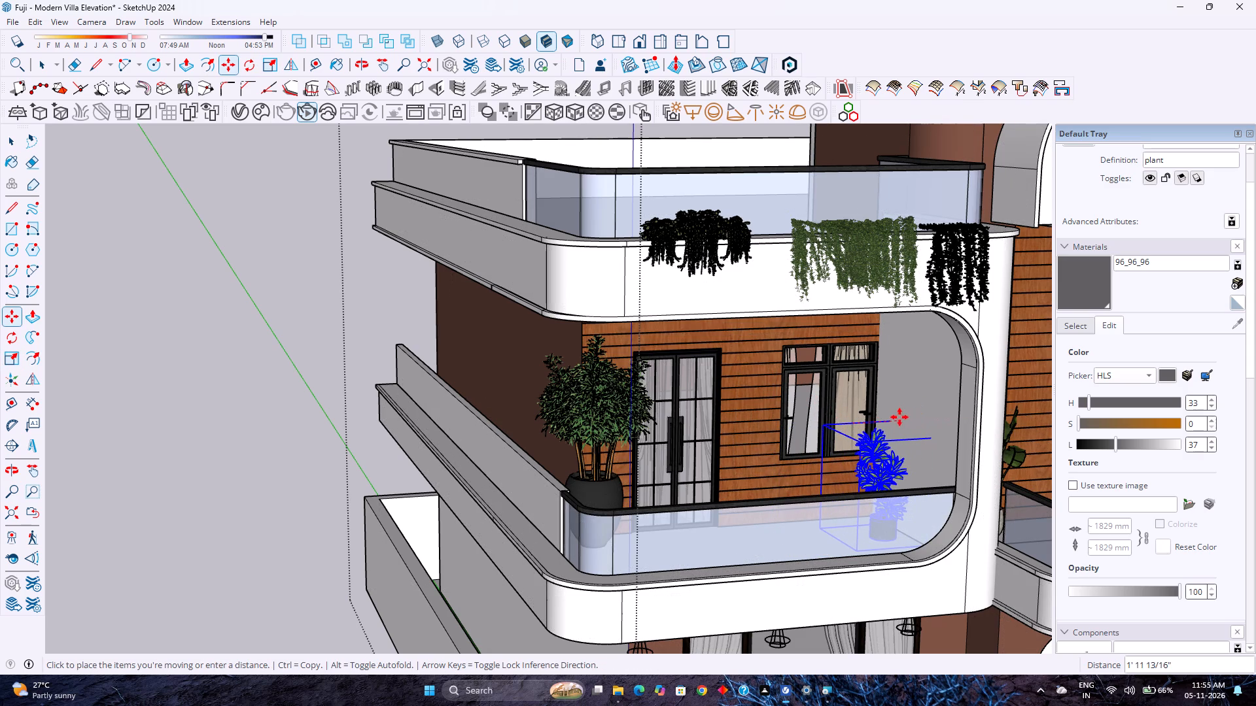
left_click(896, 420)
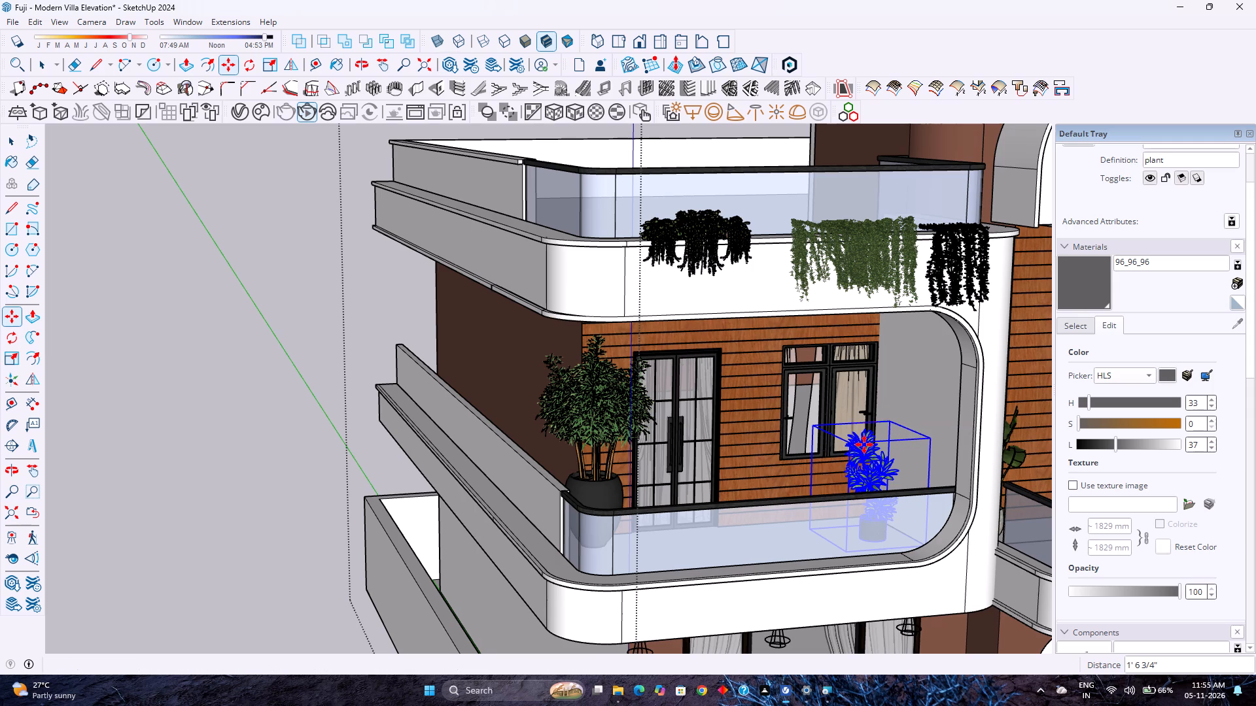
Move the potted plant about 9 1/4" back along the green axis toward the wood-clad window wall.
middle_click(863, 445)
middle_click(871, 448)
middle_click_drag(877, 453, 1049, 515)
middle_click(1049, 515)
middle_click(1049, 515)
middle_click(1049, 515)
middle_click_drag(994, 488, 969, 478)
middle_click(967, 477)
scroll(944, 467, "down", 3)
scroll(827, 461, "up", 2)
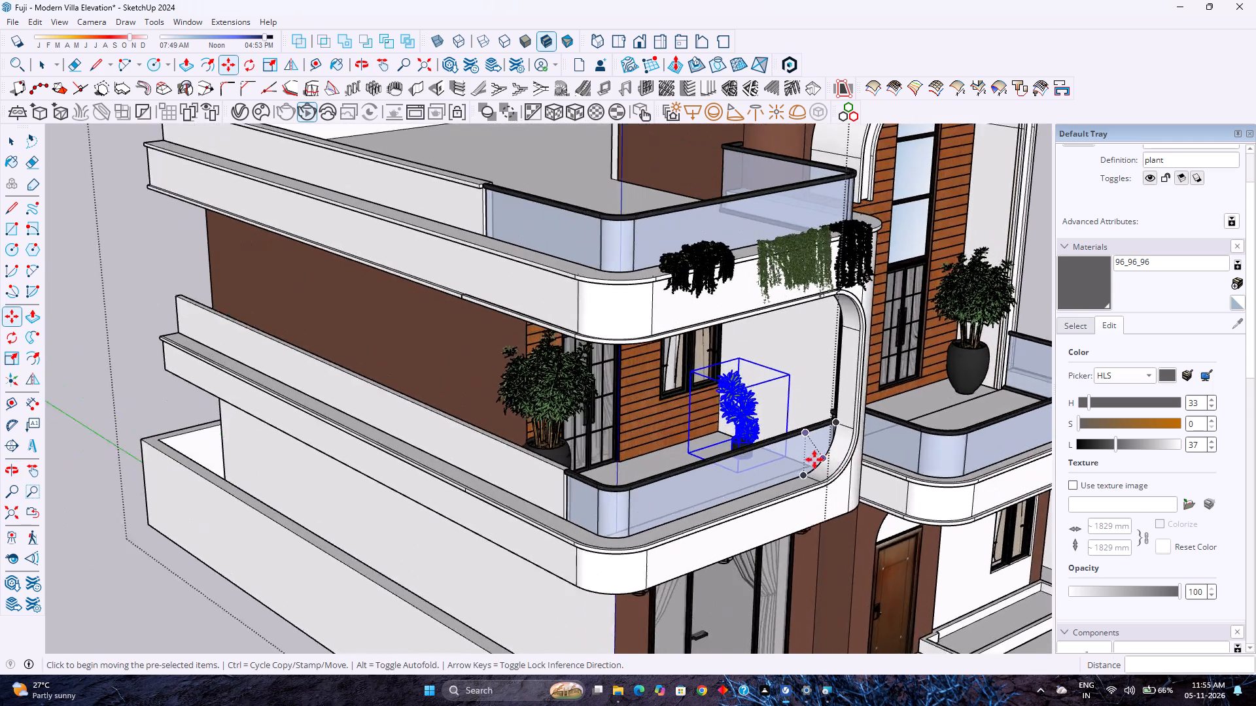
scroll(814, 460, "up", 3)
middle_click_drag(756, 455, 805, 475)
scroll(853, 489, "up", 8)
left_click(855, 474)
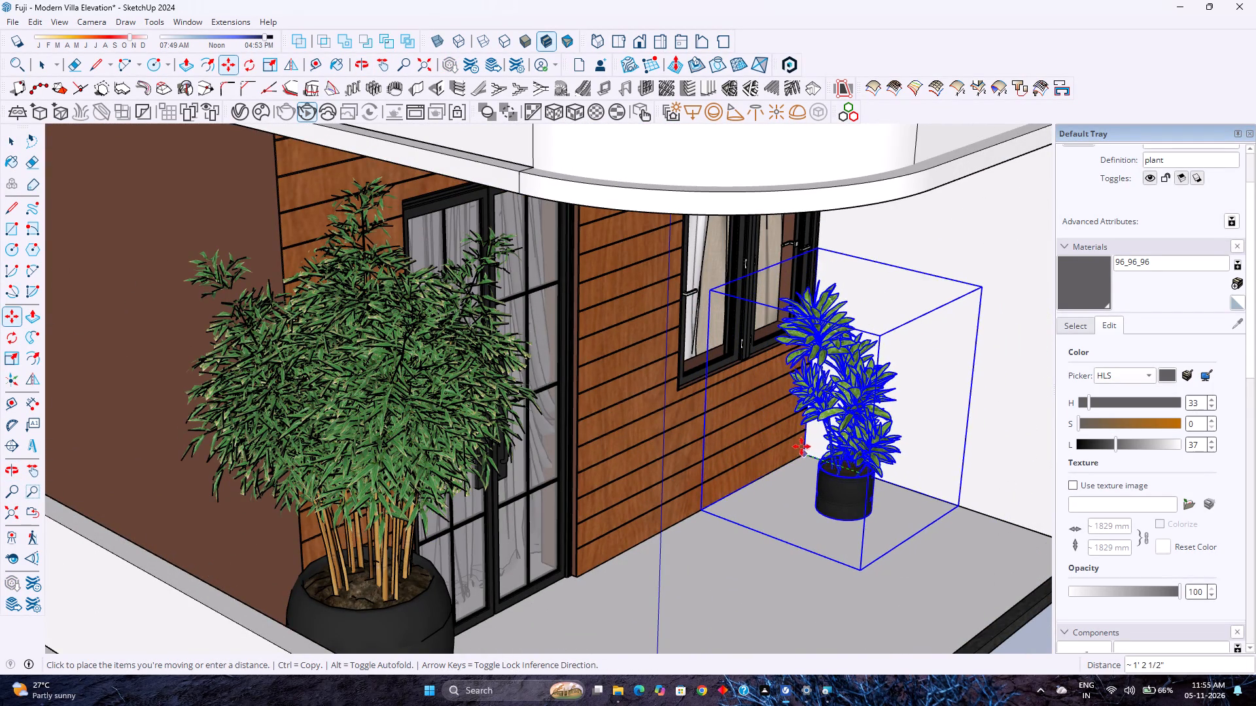
key("Left")
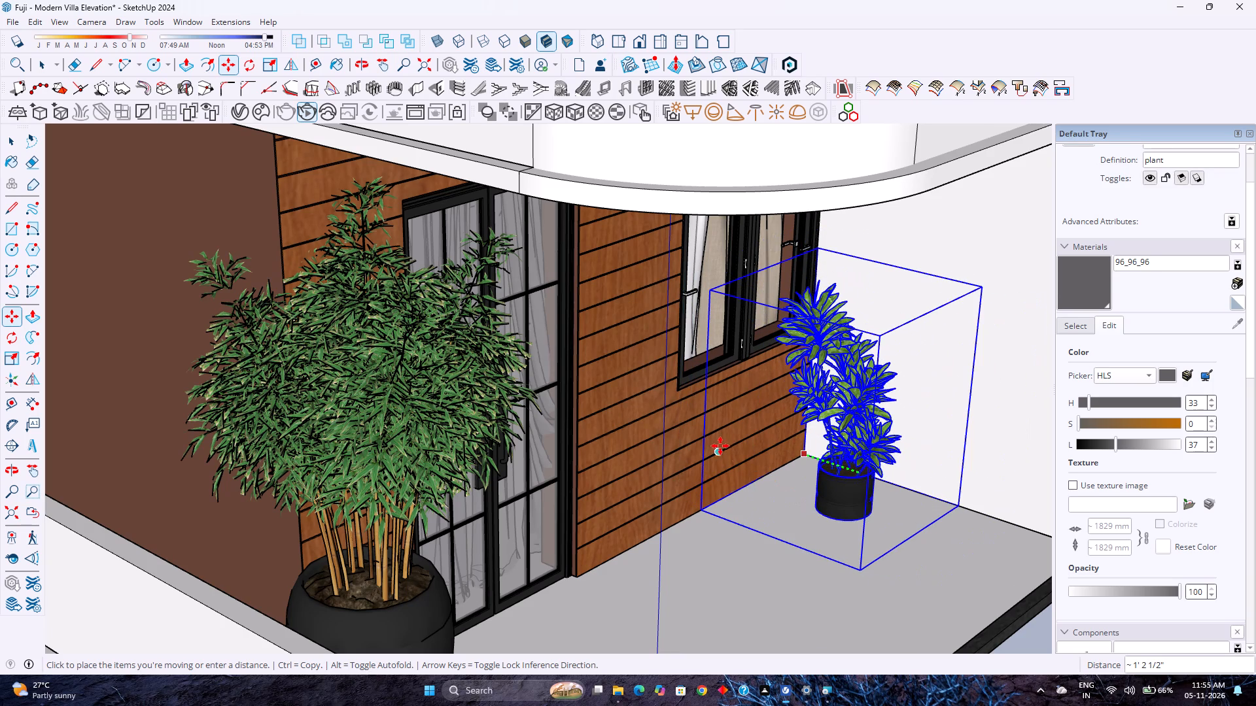
left_click(587, 375)
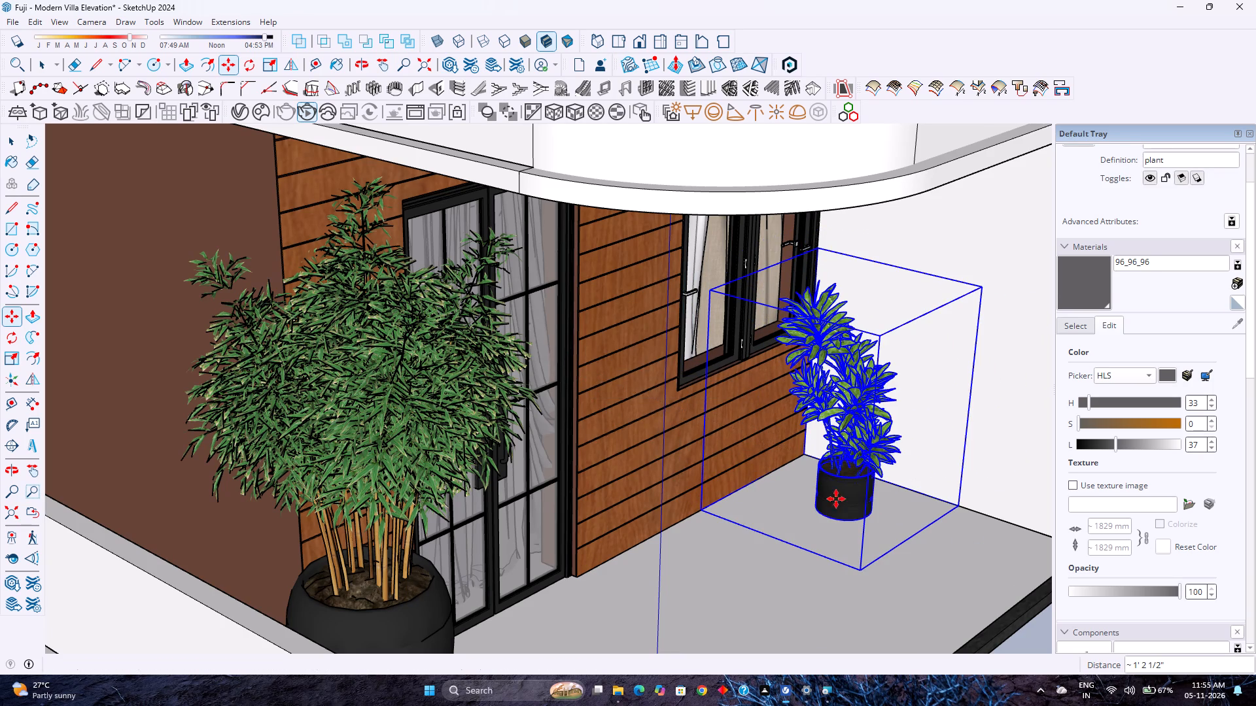
left_click(961, 504)
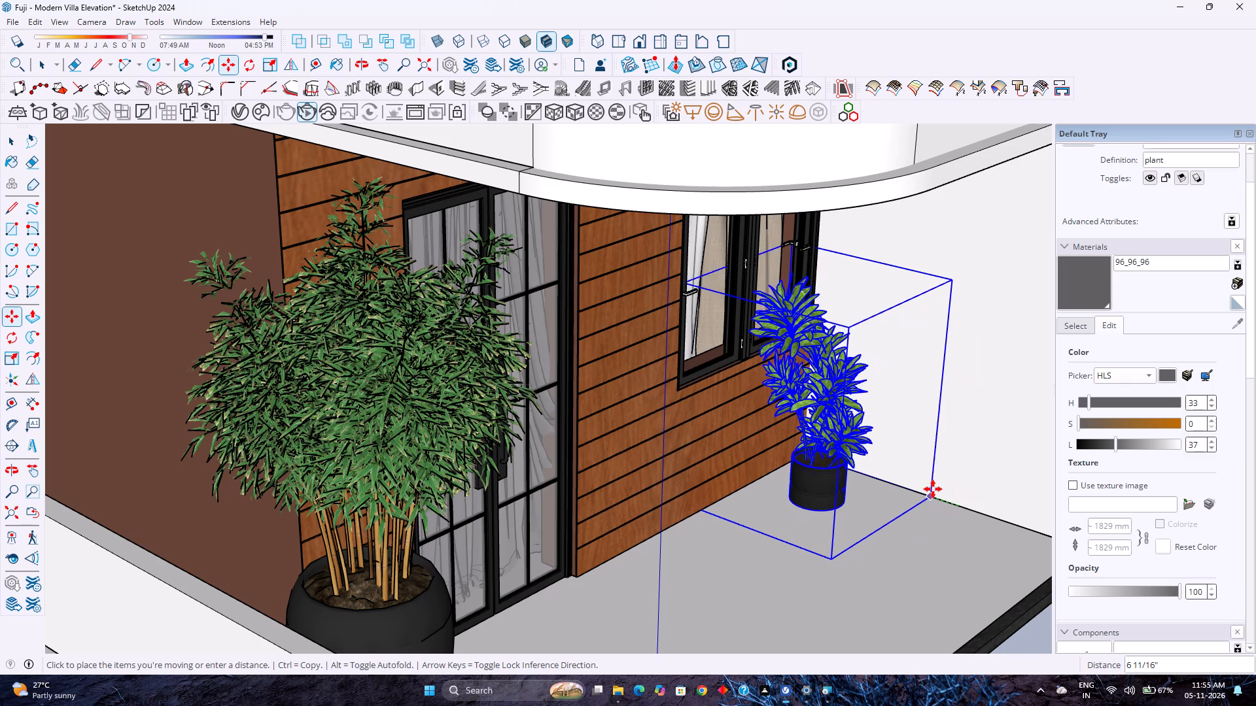
left_click(921, 490)
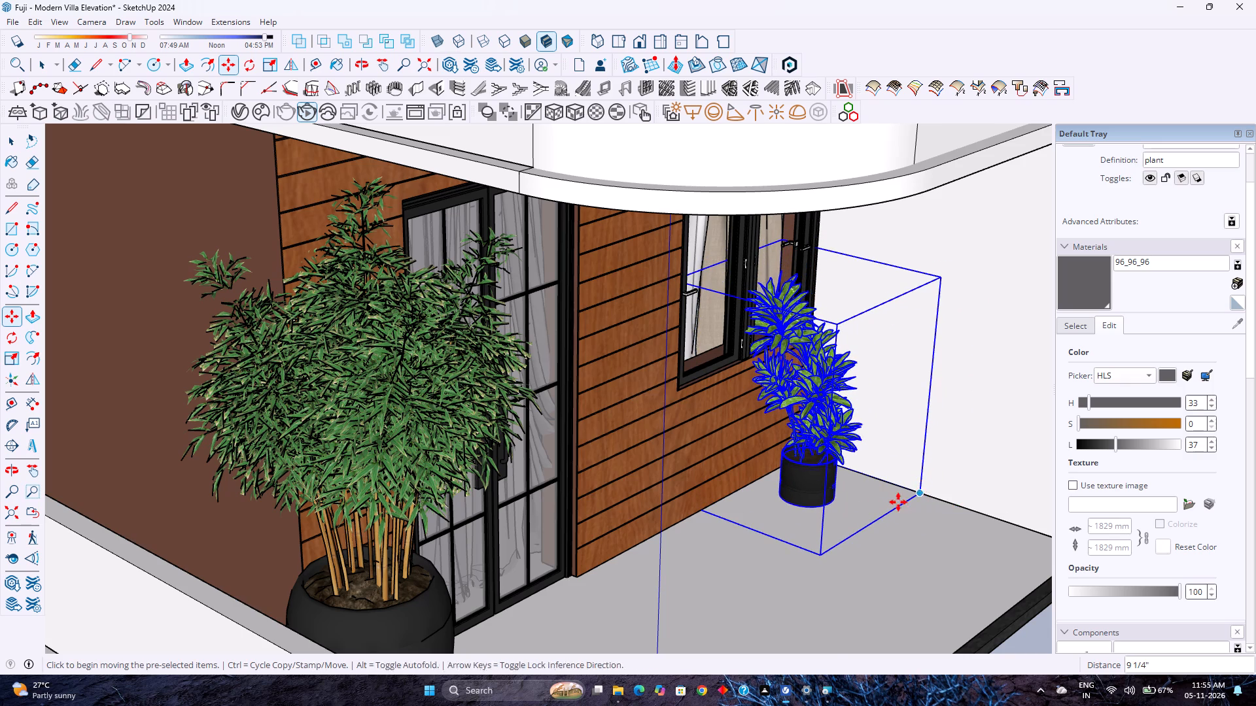
Switch to the standard front view and save the villa model.
scroll(850, 510, "down", 8)
middle_click_drag(848, 507, 641, 448)
scroll(641, 447, "down", 9)
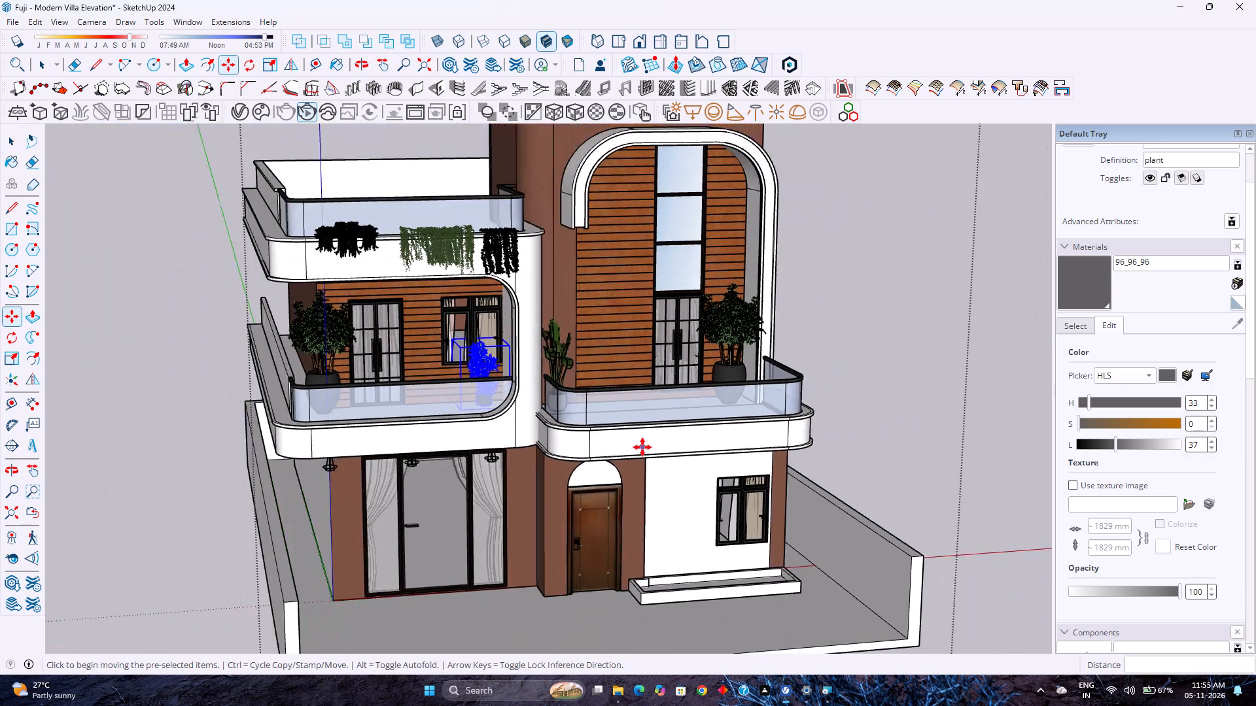
scroll(642, 447, "down", 3)
left_click(640, 42)
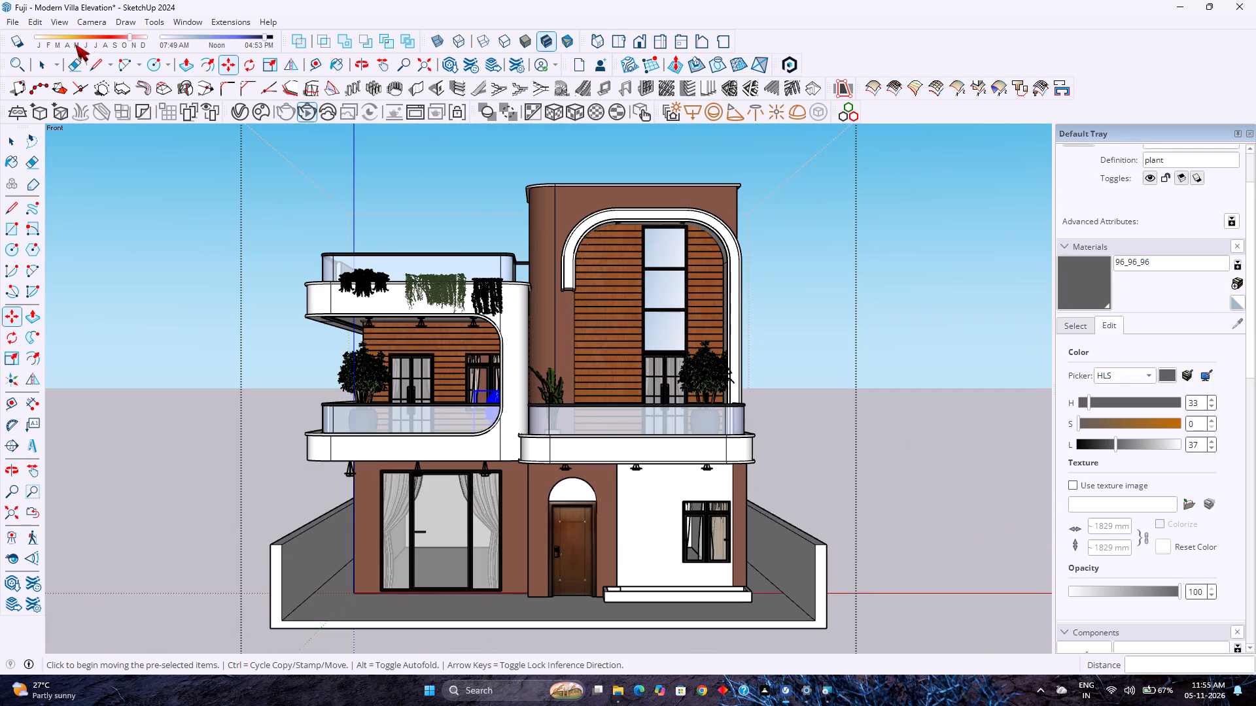
left_click(29, 21)
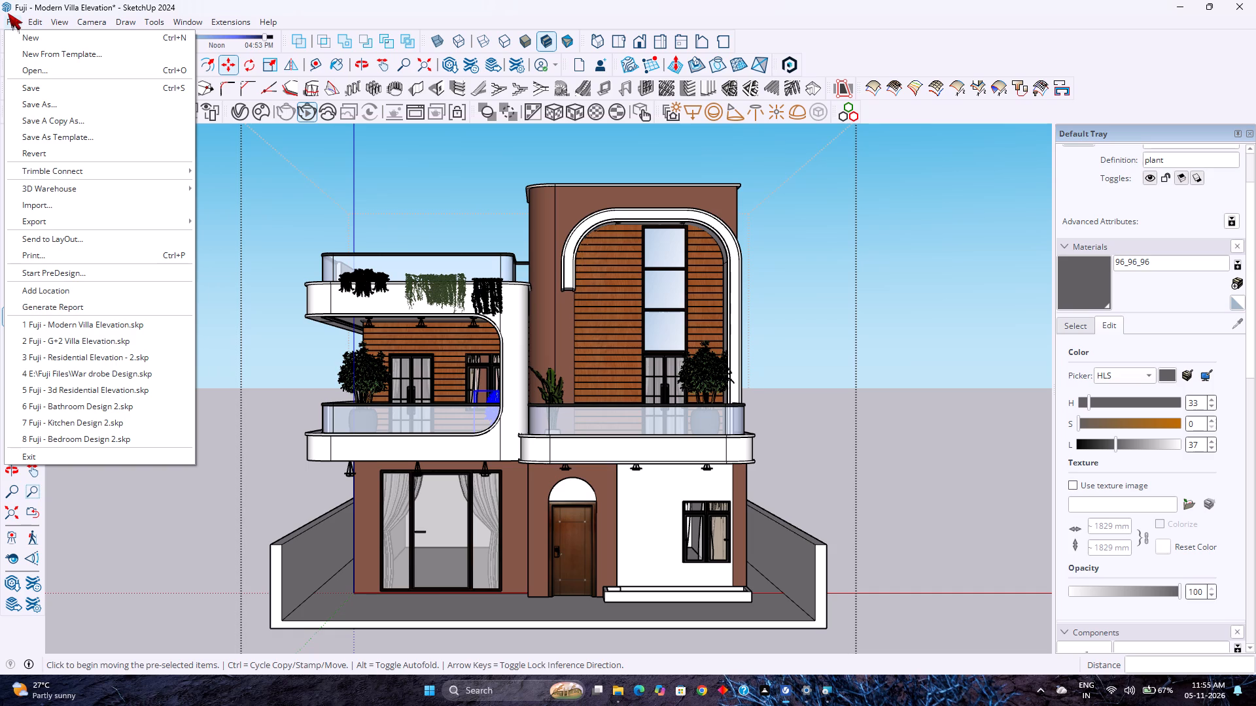
left_click(48, 88)
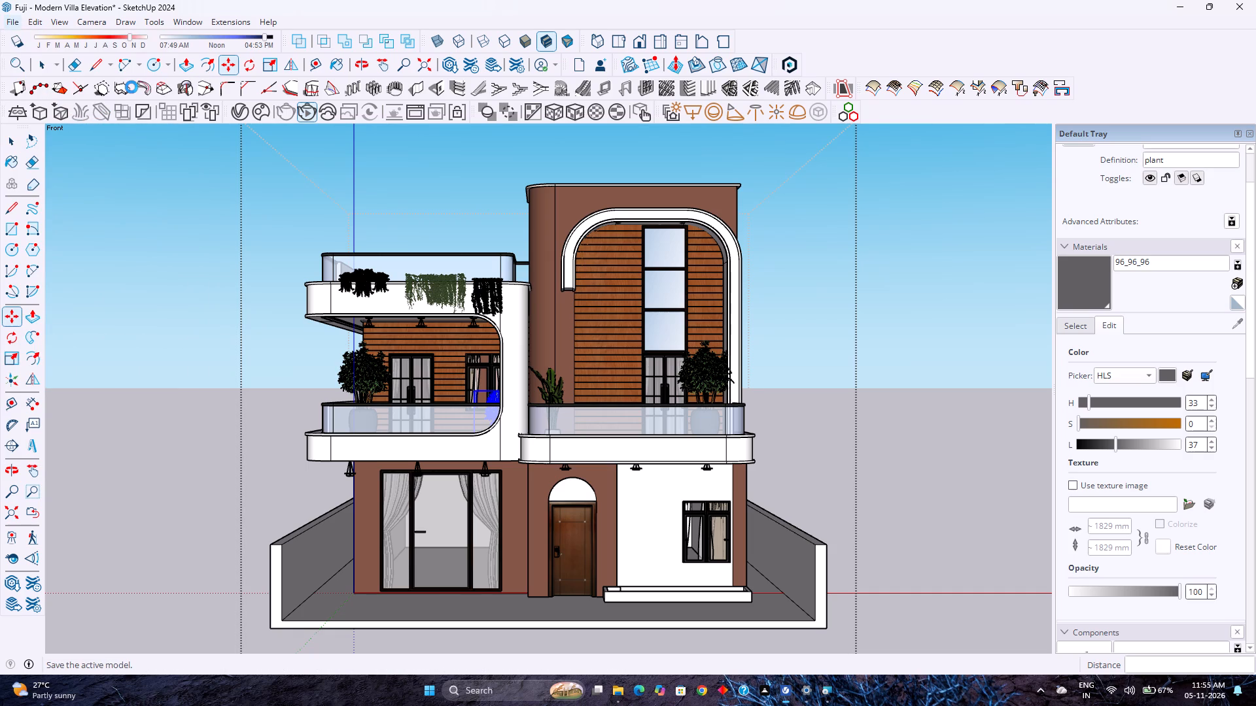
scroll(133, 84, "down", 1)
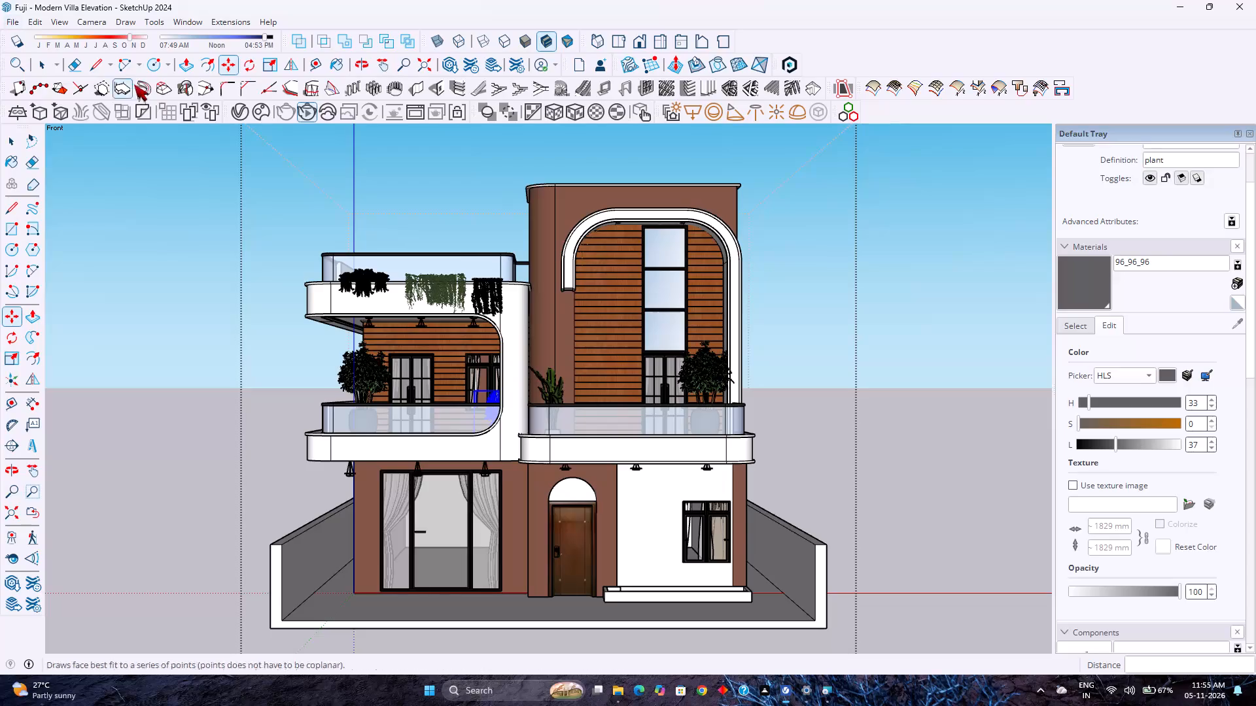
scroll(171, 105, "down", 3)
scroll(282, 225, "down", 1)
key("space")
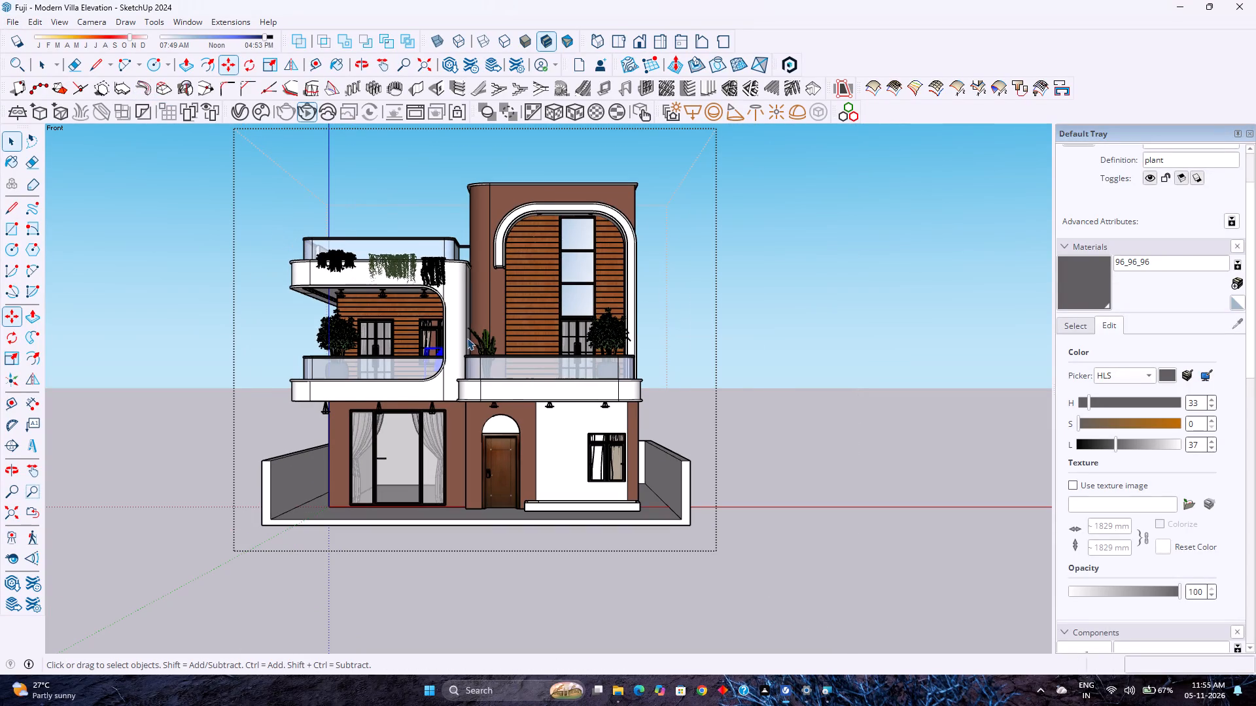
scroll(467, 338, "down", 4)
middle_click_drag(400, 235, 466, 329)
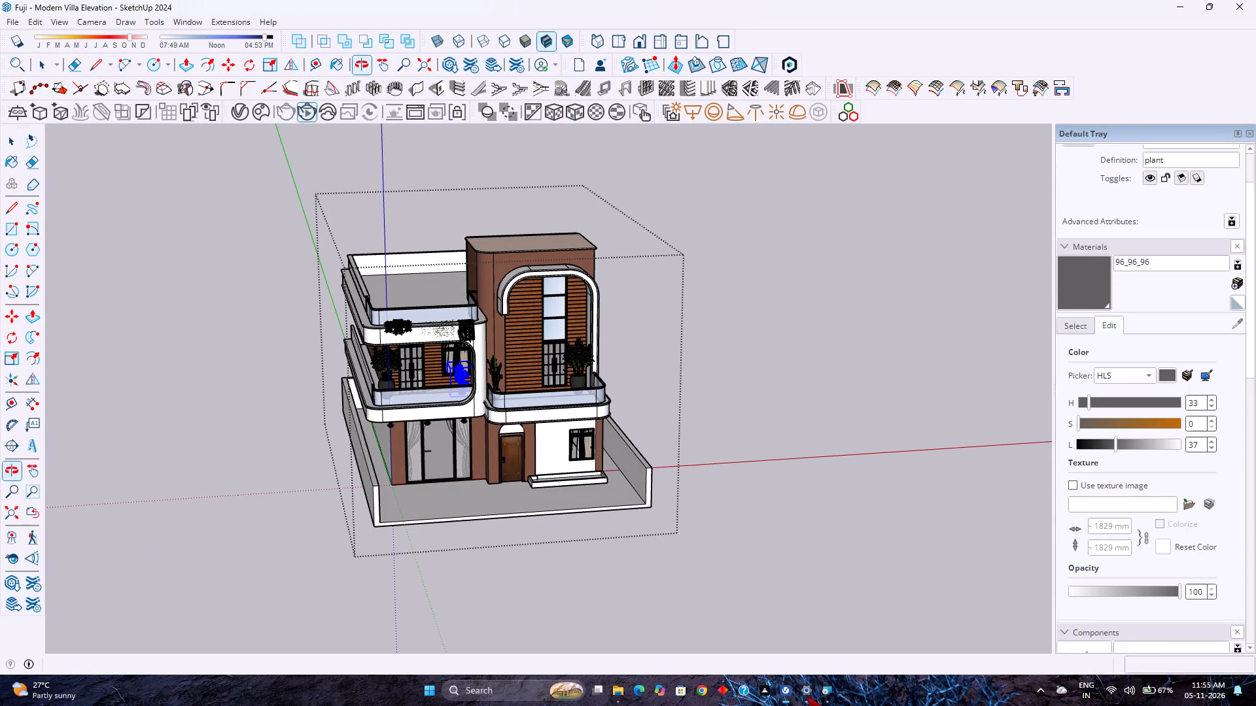
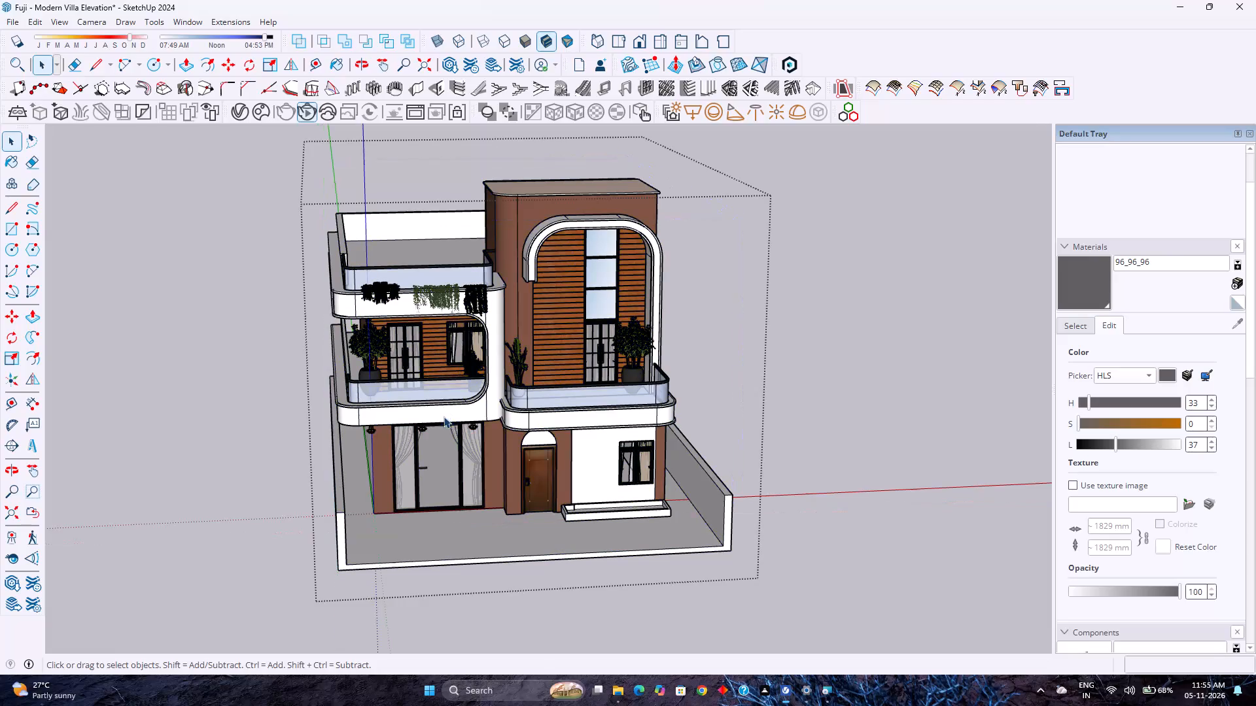
Open the upper-floor group with the wood-clad wall and balcony plants for editing, with the front balcony floor in view.
double_click(444, 410)
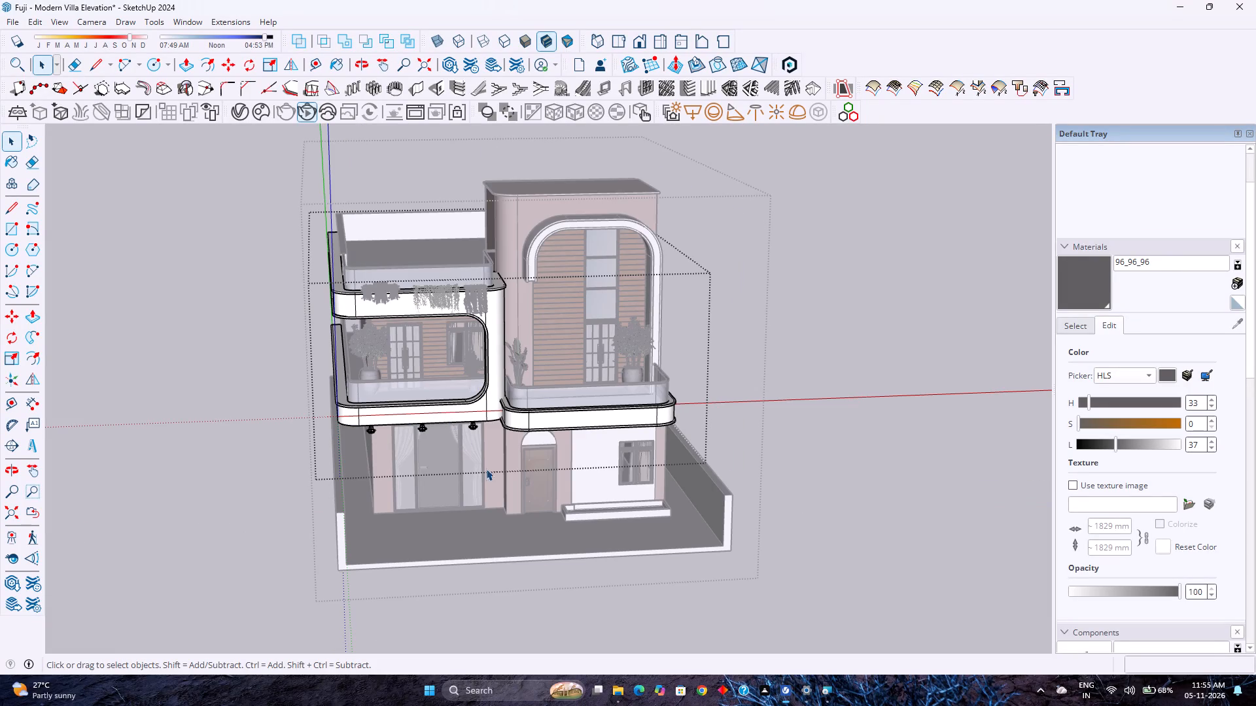
left_click(631, 520)
double_click(565, 299)
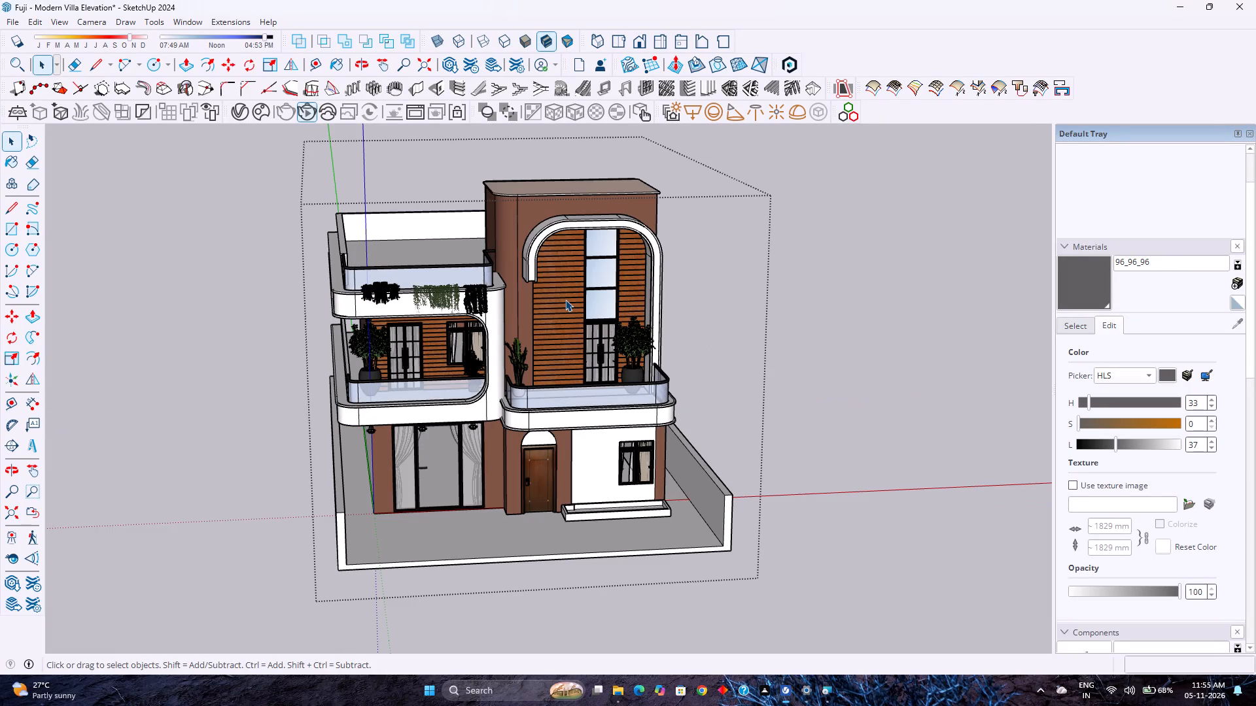
middle_click_drag(556, 394, 500, 380)
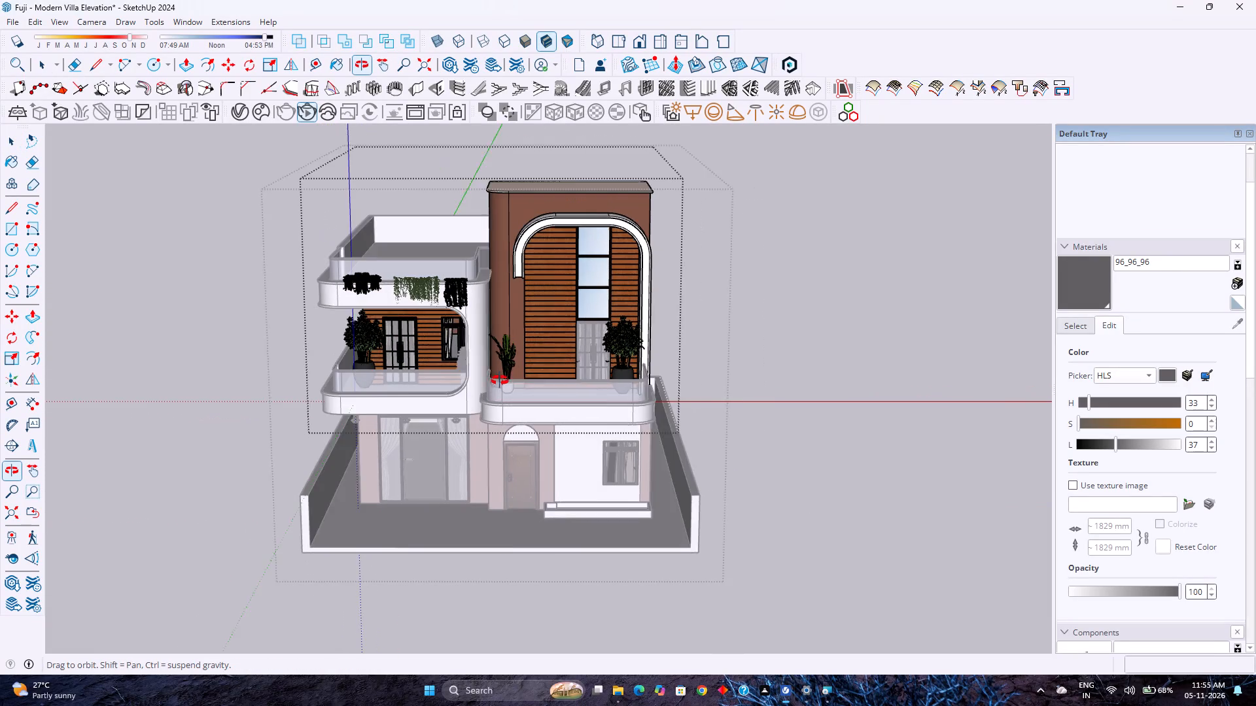
middle_click_drag(500, 380, 495, 378)
scroll(489, 381, "down", 1)
scroll(489, 381, "up", 3)
middle_click_drag(489, 381, 527, 436)
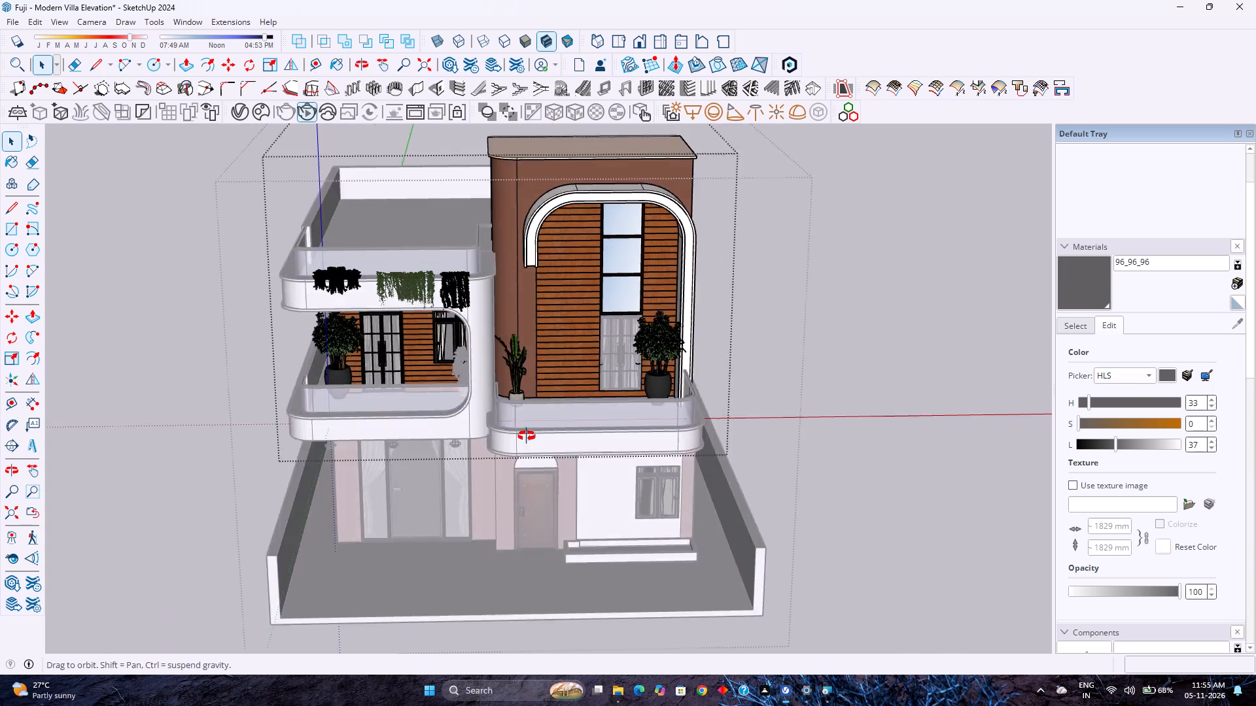
middle_click_drag(527, 436, 699, 558)
middle_click(699, 558)
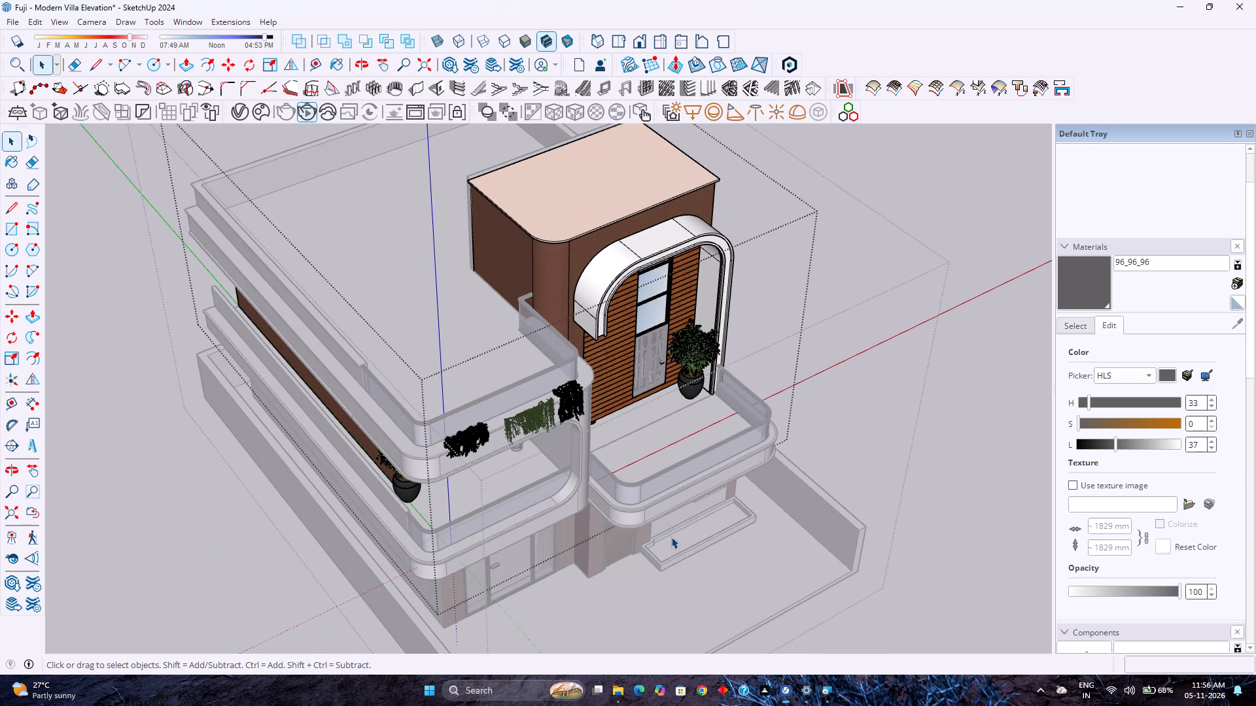
Find the 21 MB "Plants" set of white-potted plants among the 3D Warehouse plant models and load it into the villa model.
left_click(187, 25)
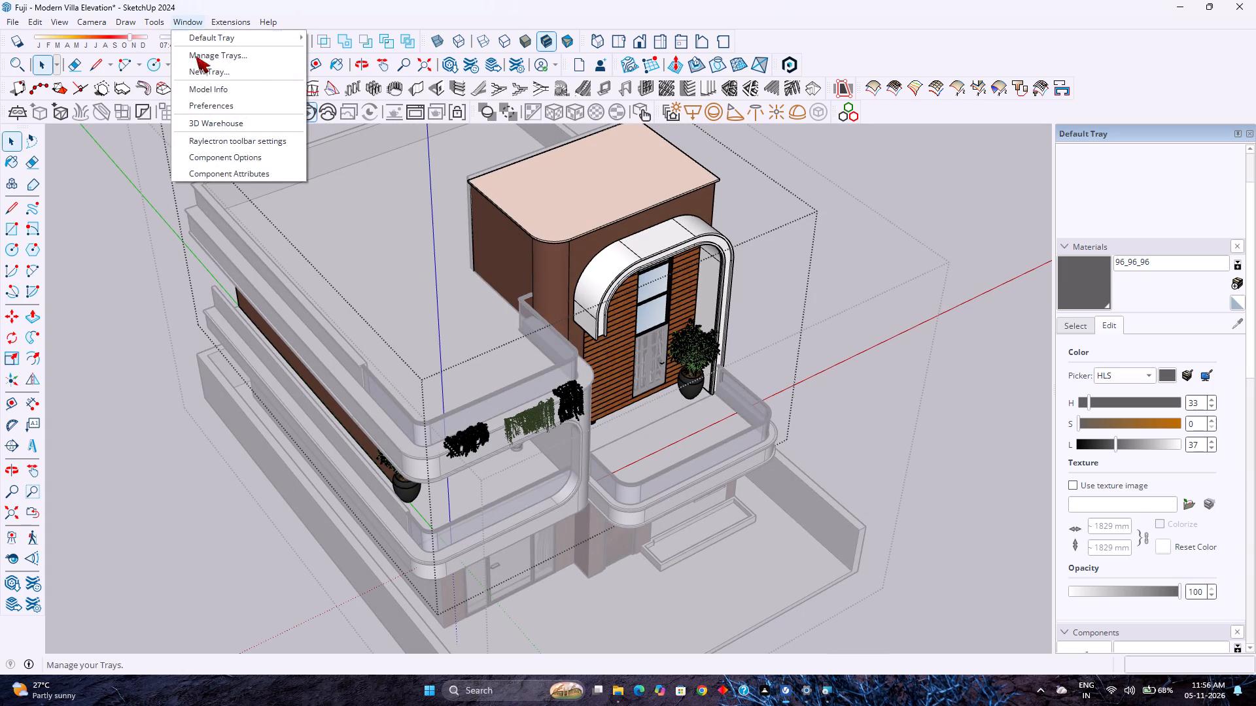
left_click(256, 120)
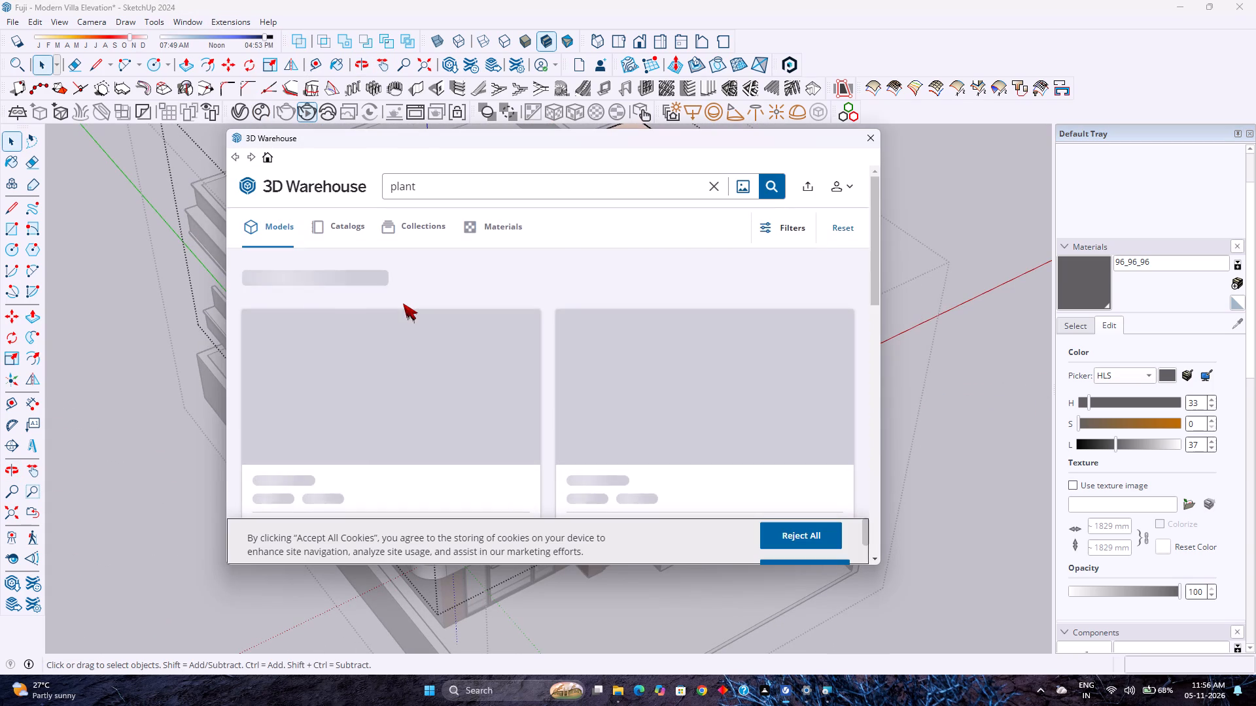
scroll(483, 360, "down", 3)
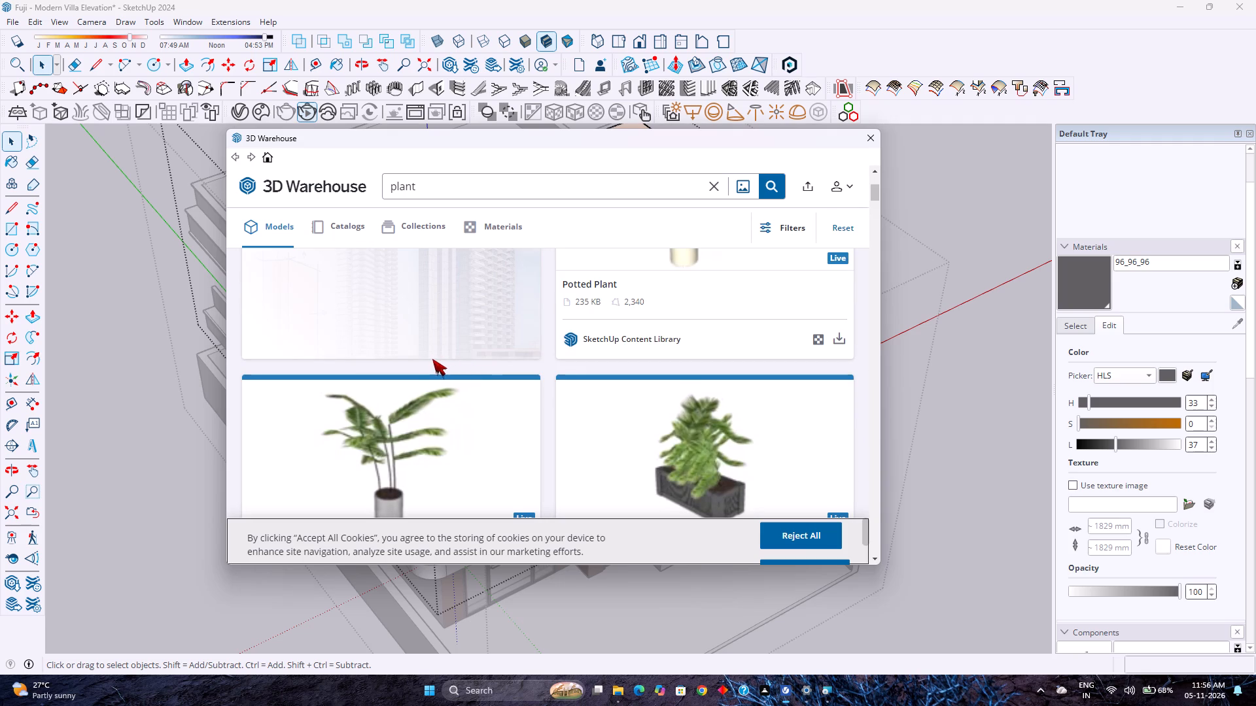
scroll(438, 362, "down", 7)
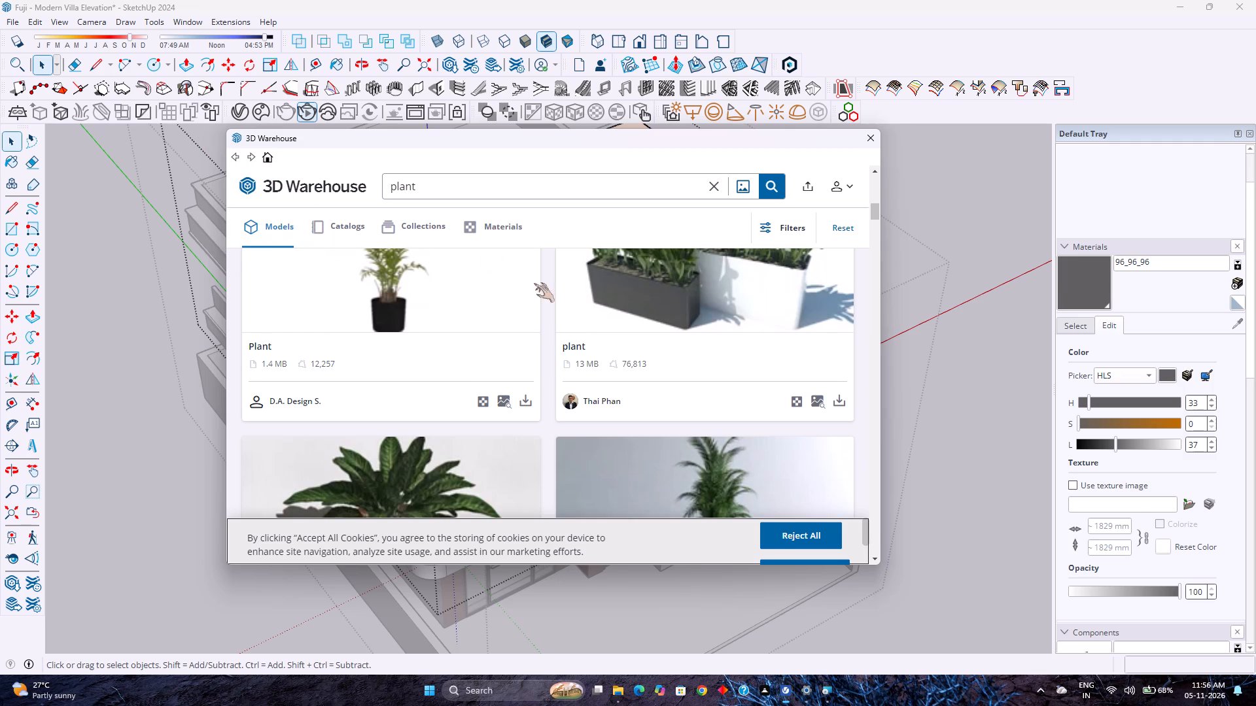
scroll(572, 339, "down", 3)
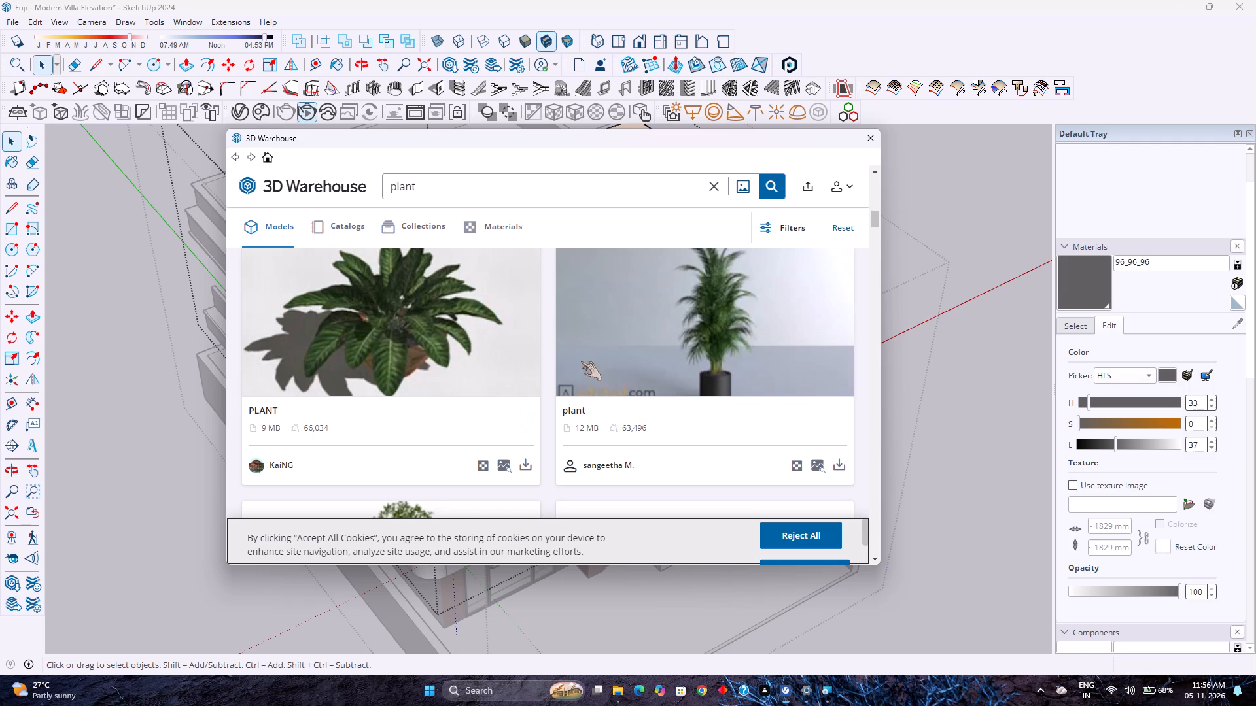
scroll(577, 412, "down", 4)
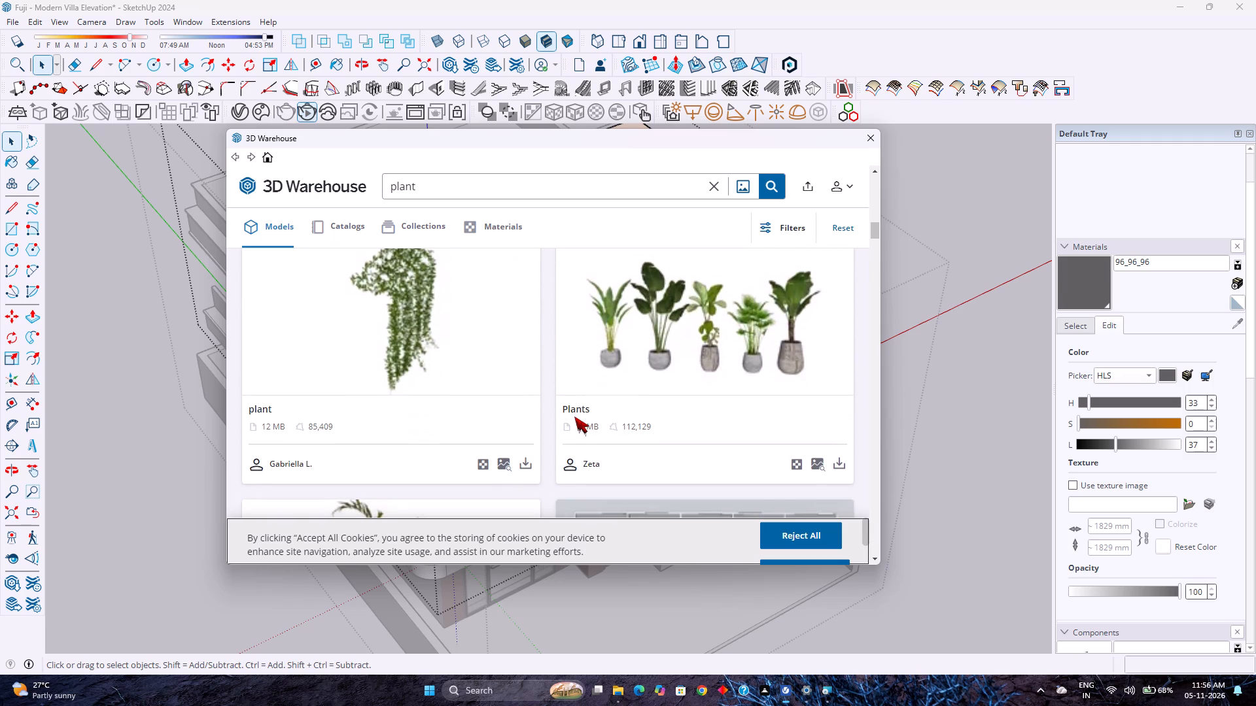
scroll(574, 416, "down", 5)
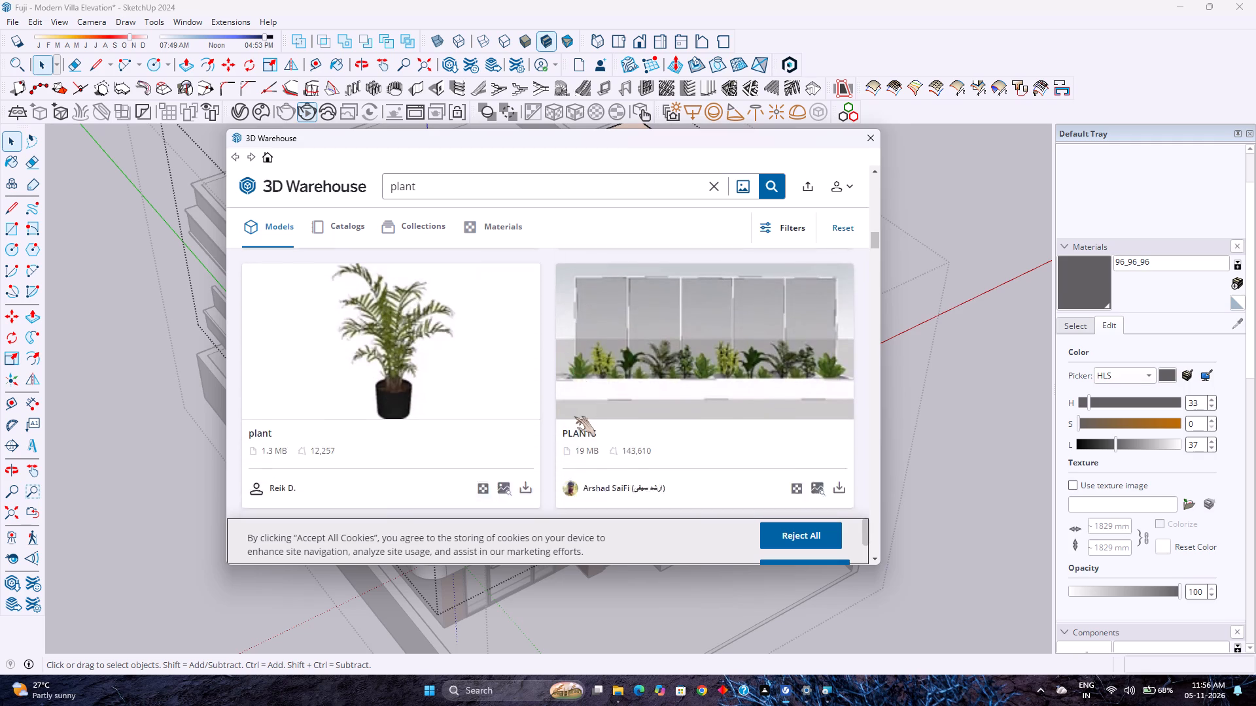
scroll(574, 416, "down", 11)
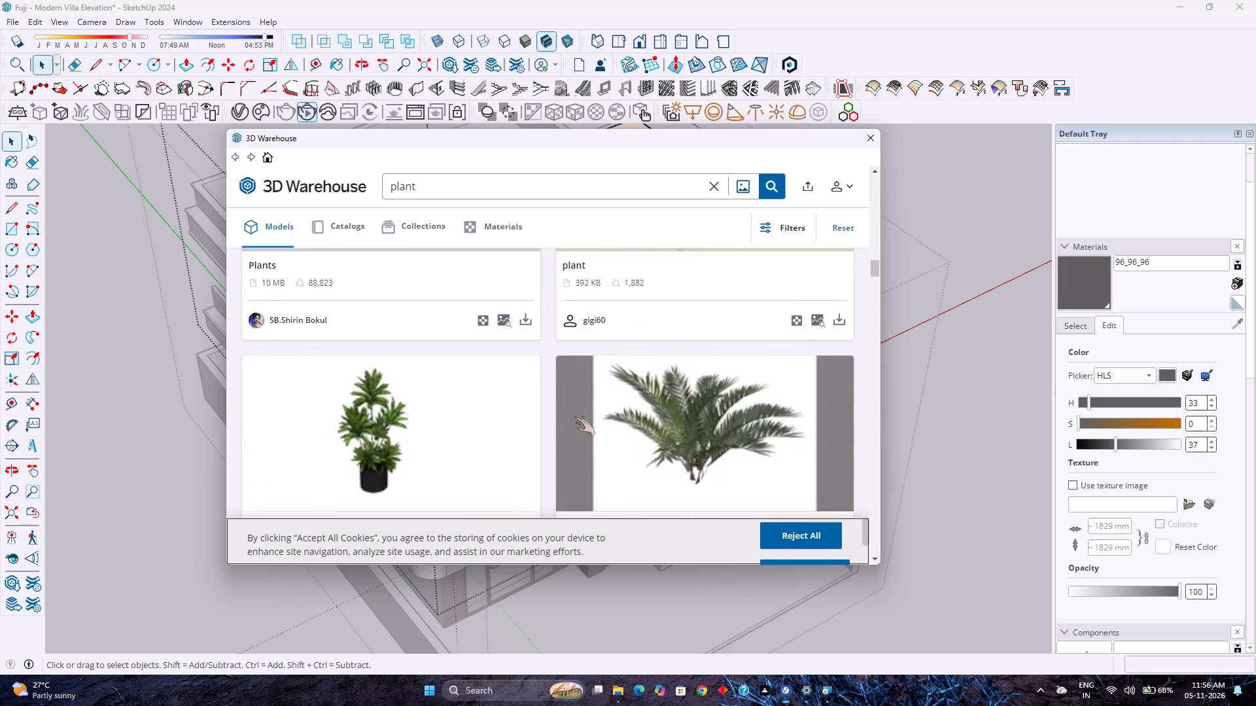
scroll(574, 416, "down", 8)
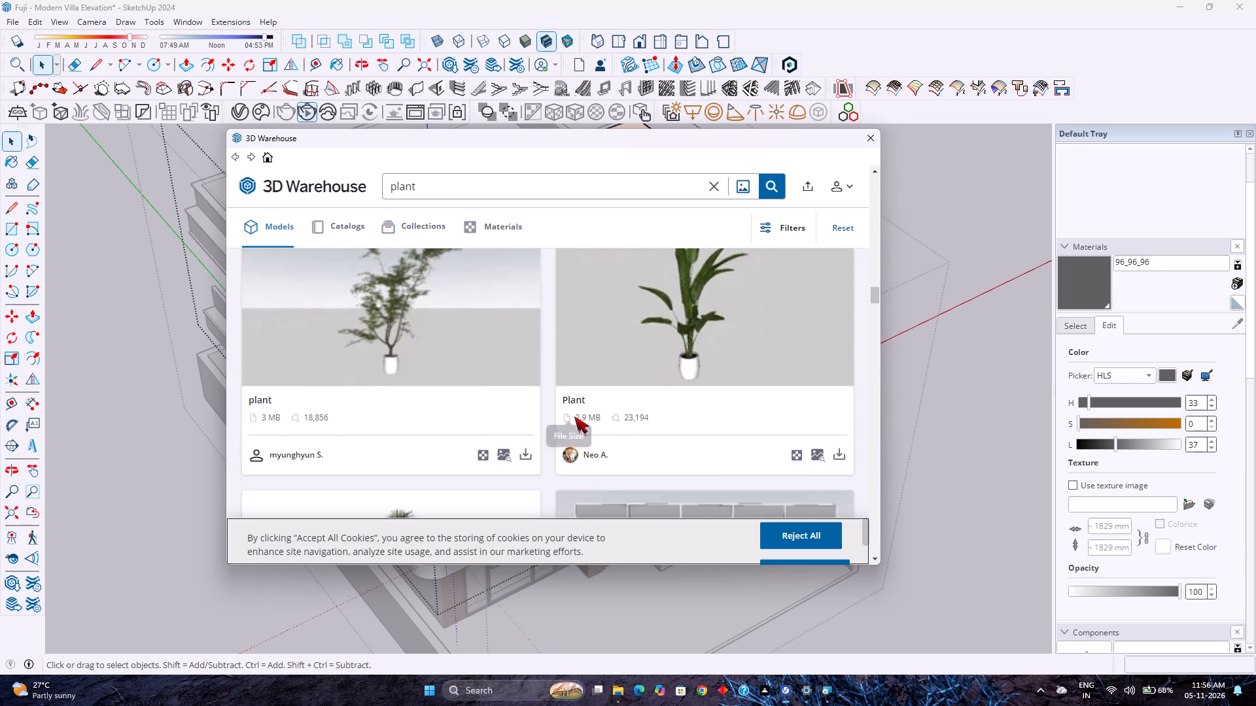
scroll(574, 416, "down", 13)
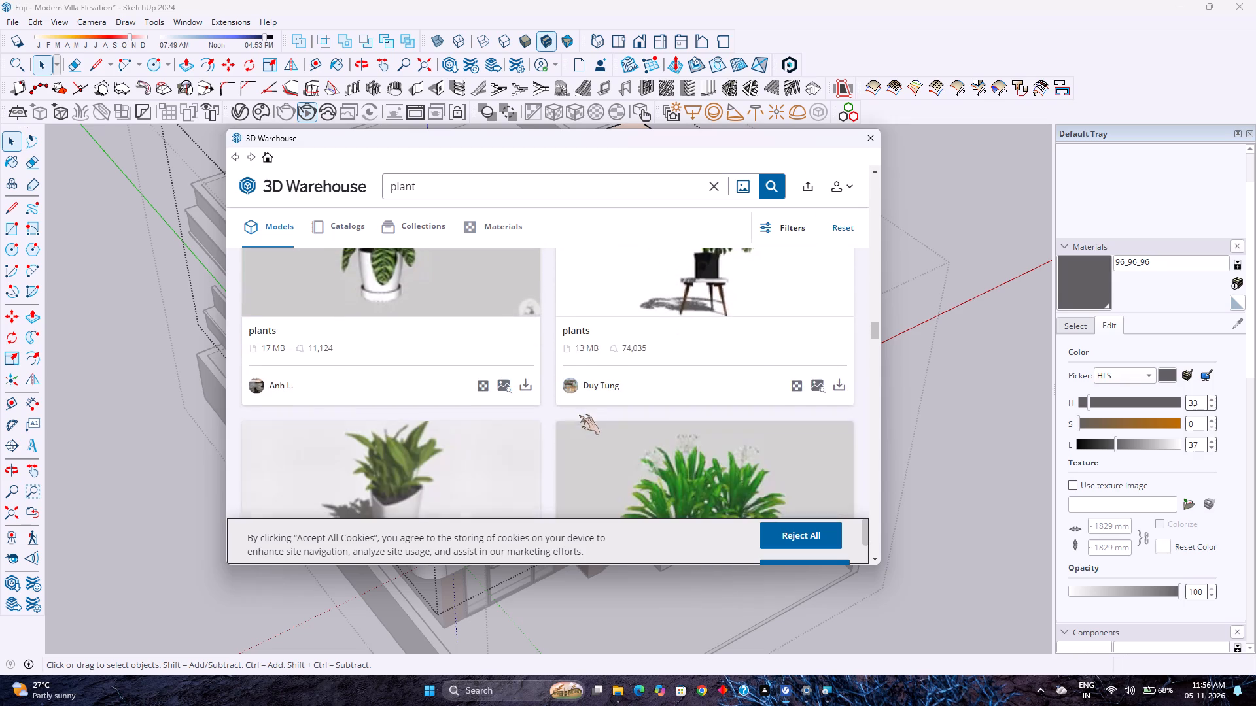
scroll(579, 415, "down", 6)
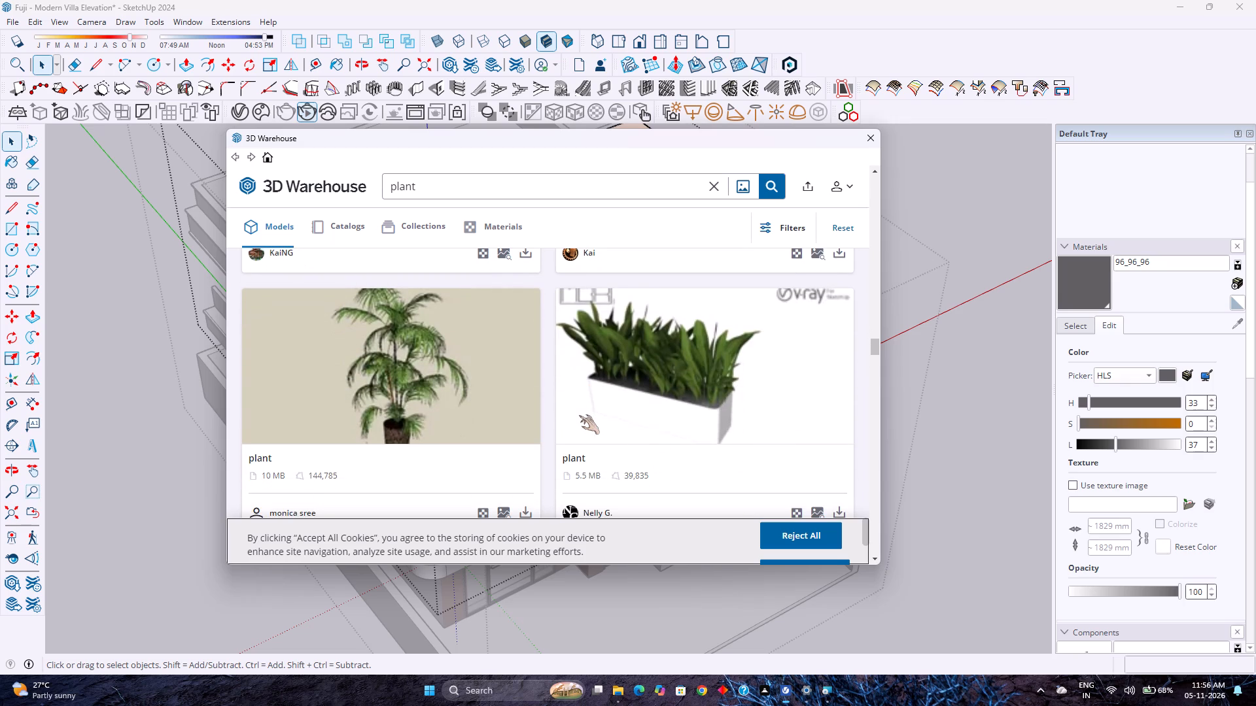
scroll(579, 415, "down", 10)
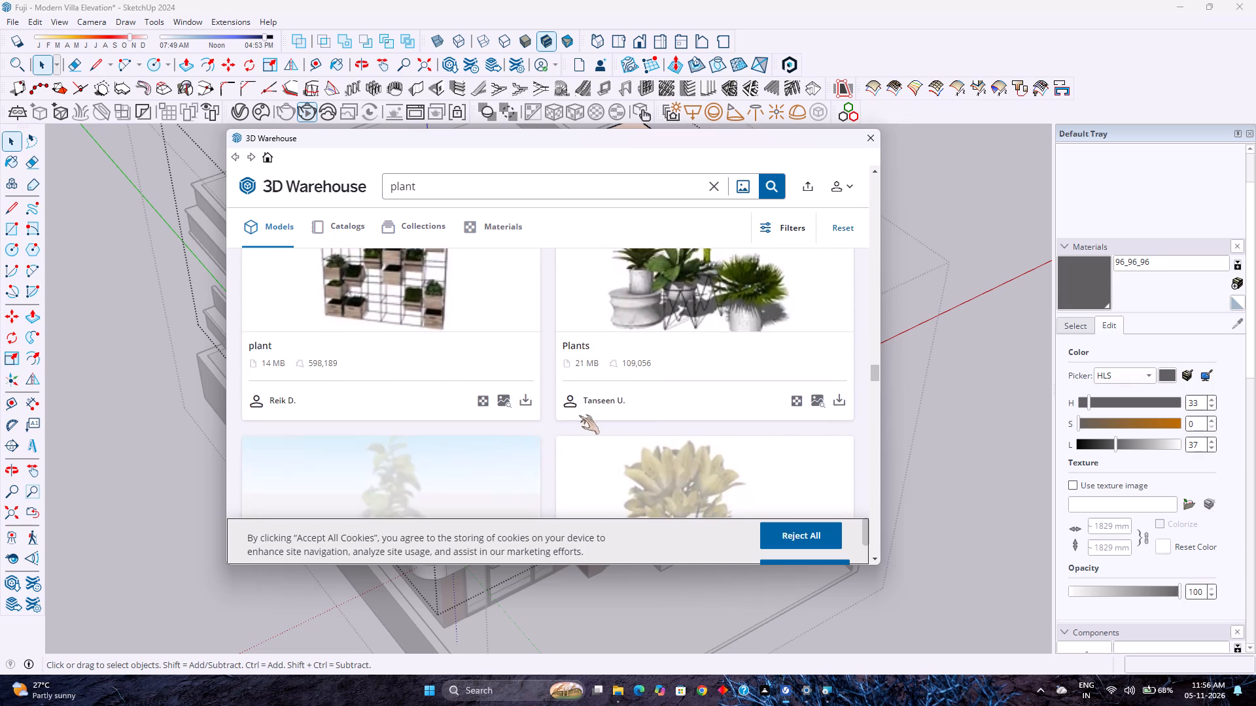
scroll(579, 415, "up", 2)
scroll(579, 415, "down", 1)
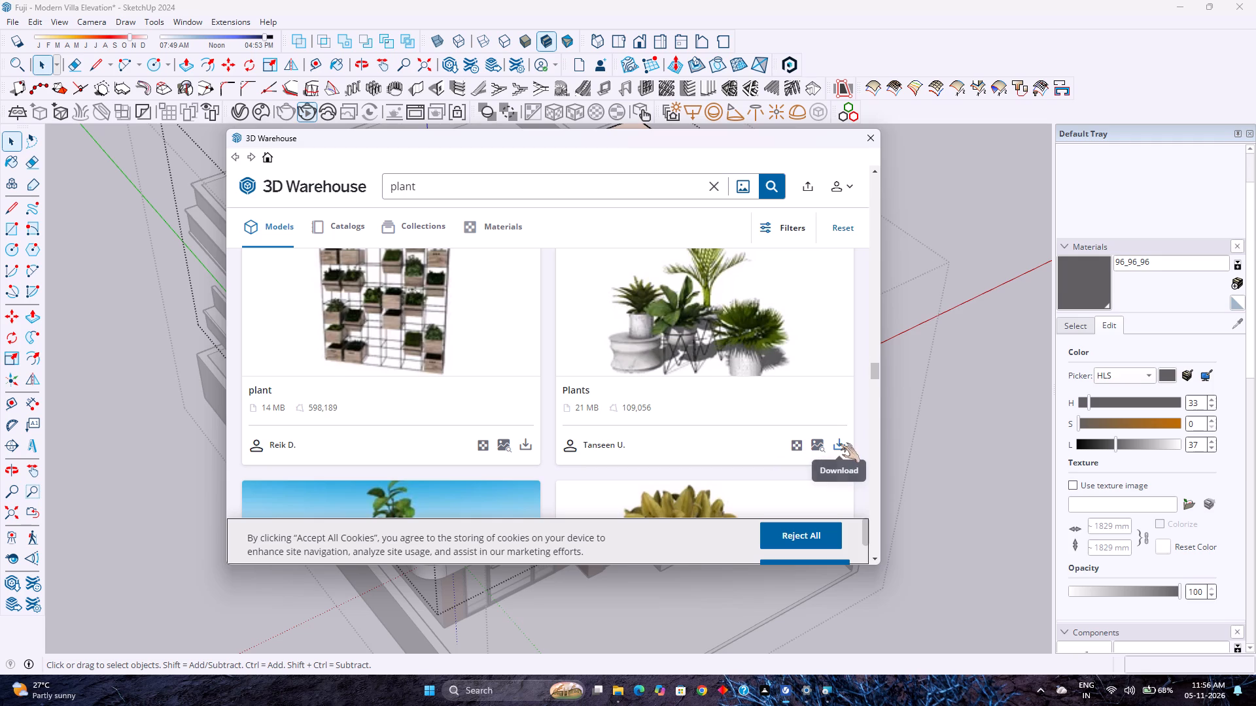
left_click(839, 443)
left_click(485, 369)
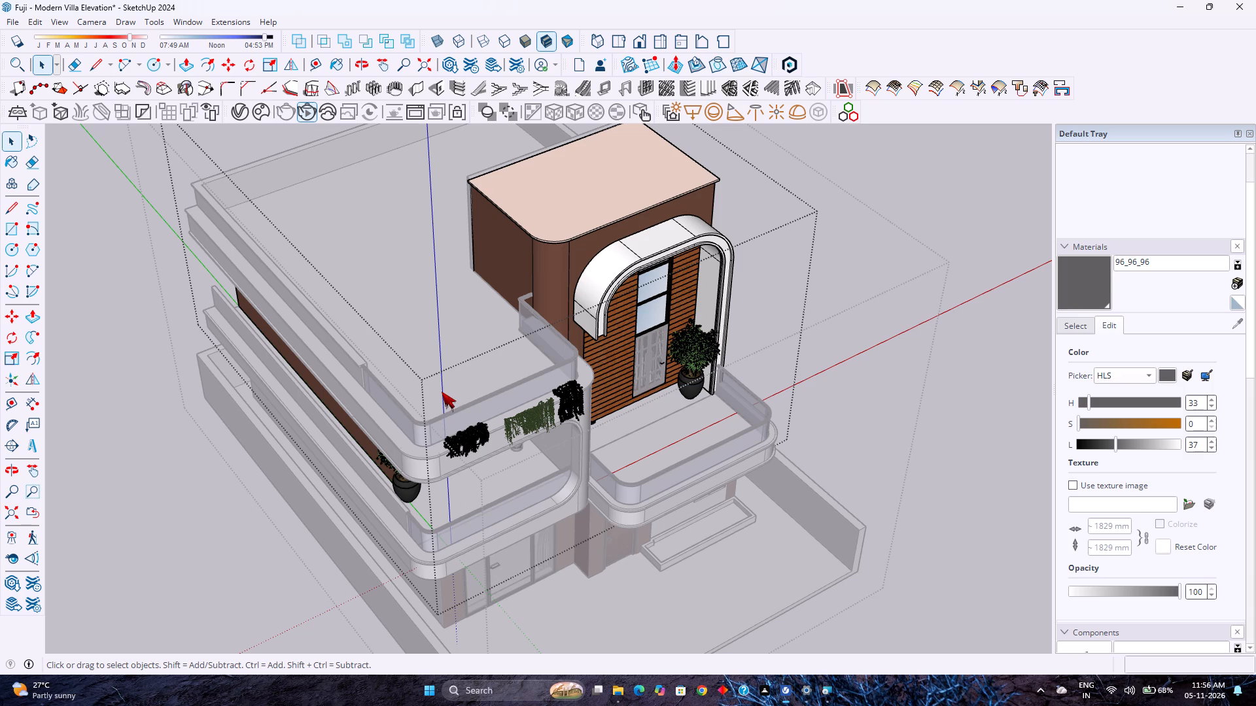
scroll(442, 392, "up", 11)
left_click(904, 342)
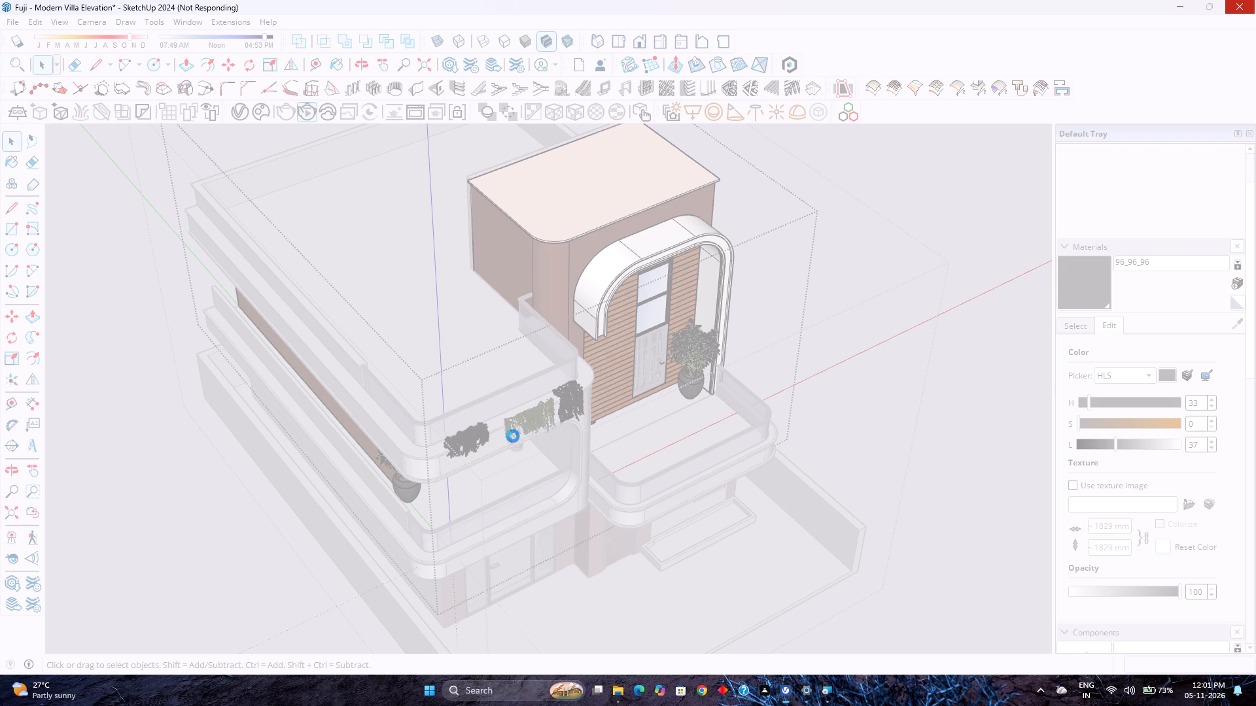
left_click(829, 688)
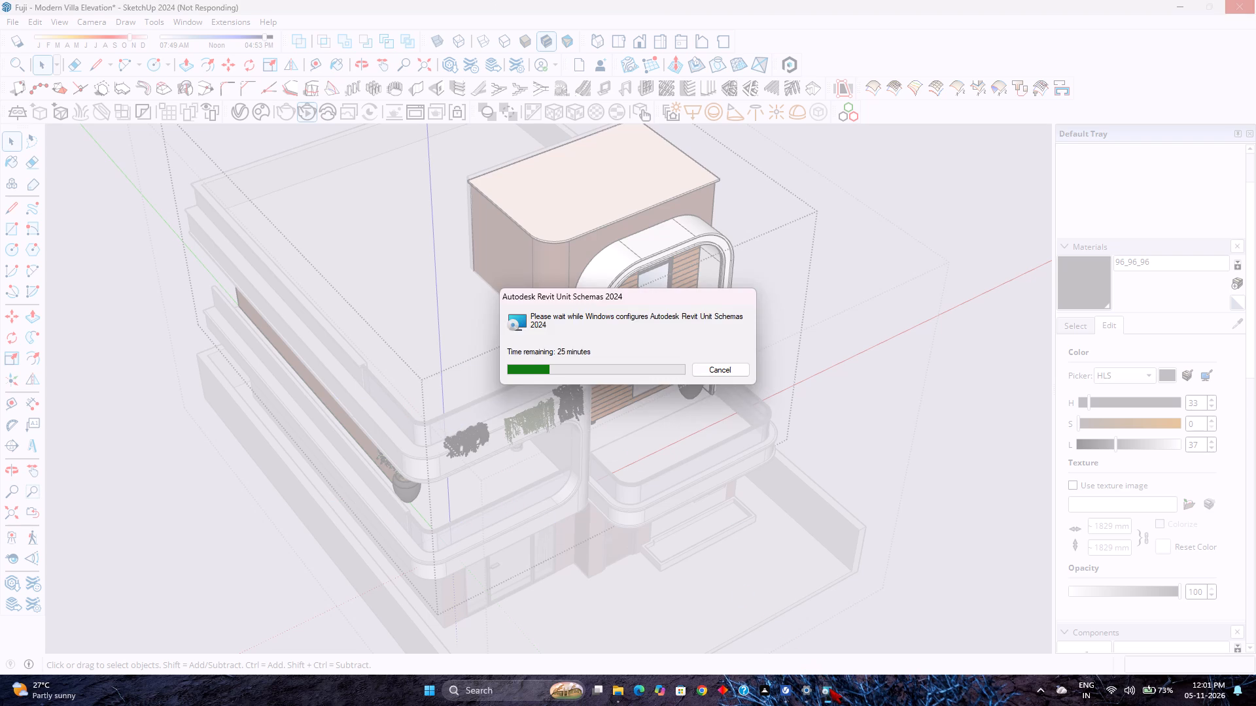
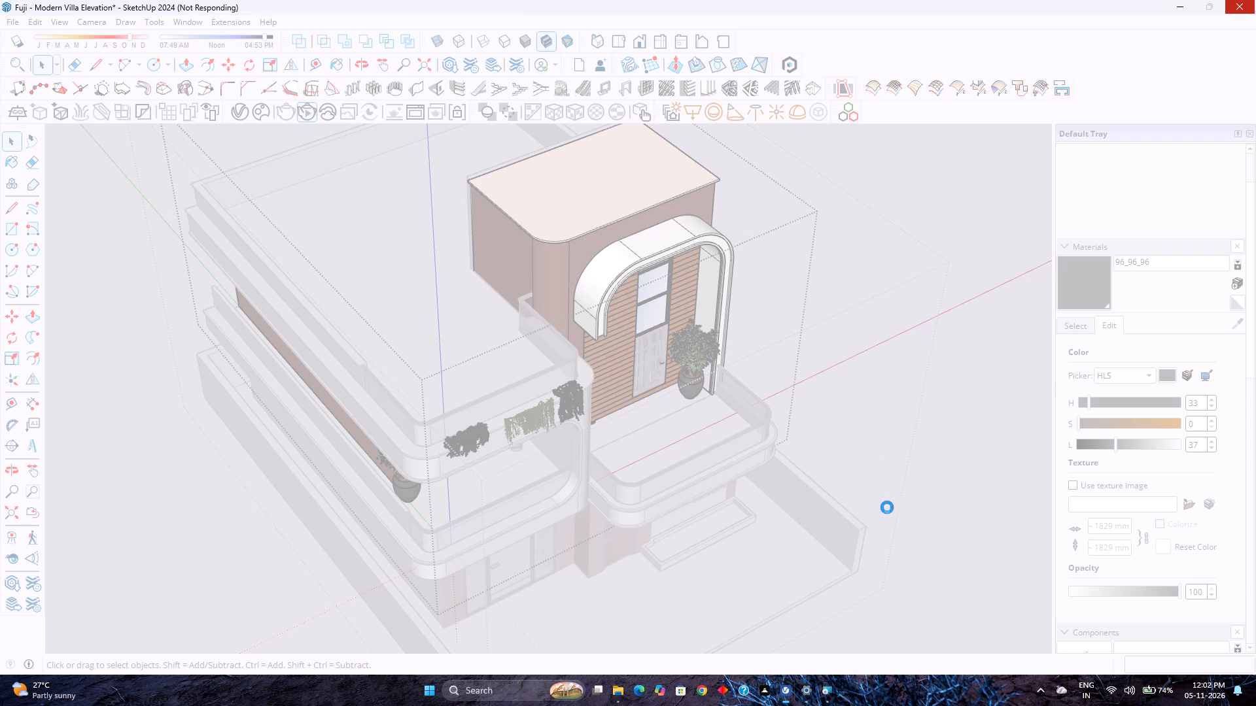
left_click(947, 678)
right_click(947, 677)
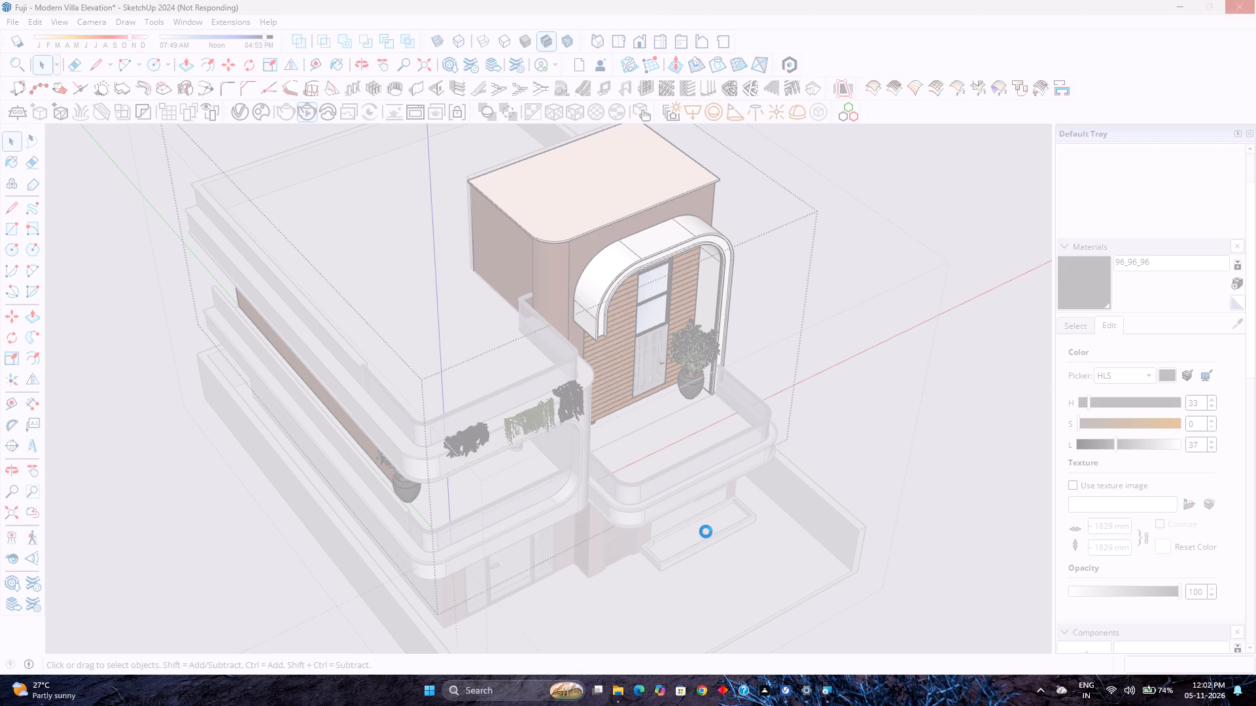
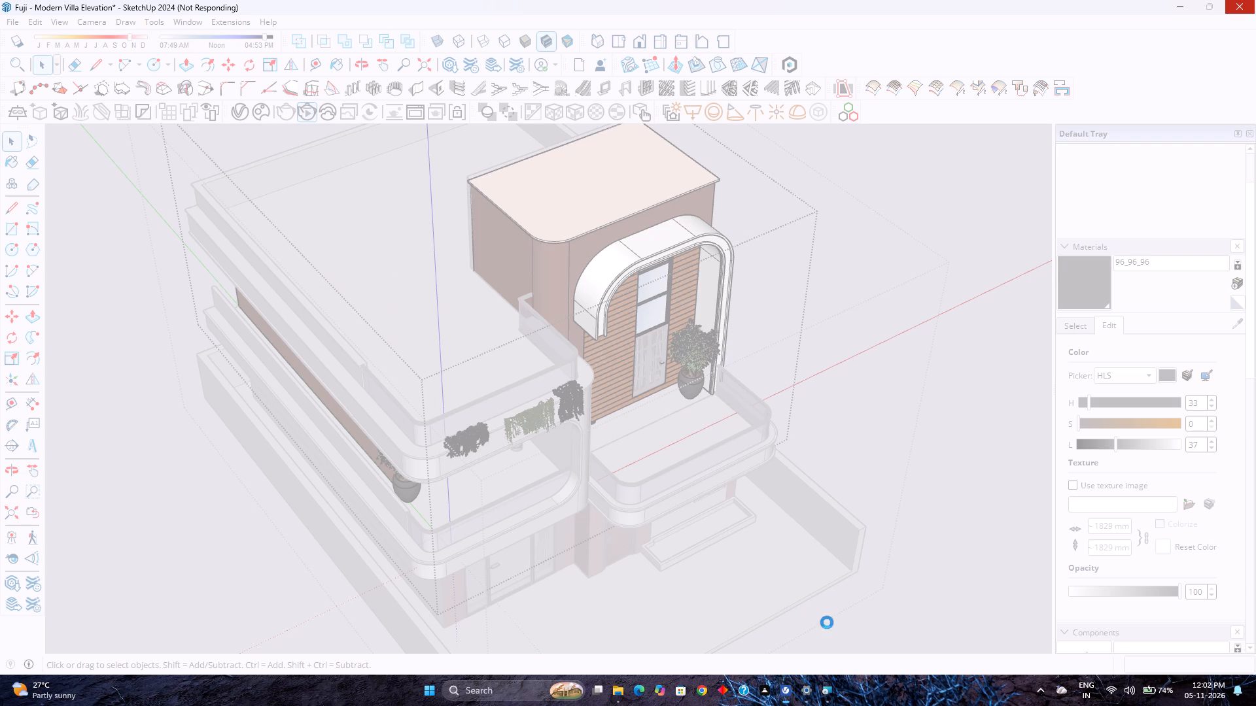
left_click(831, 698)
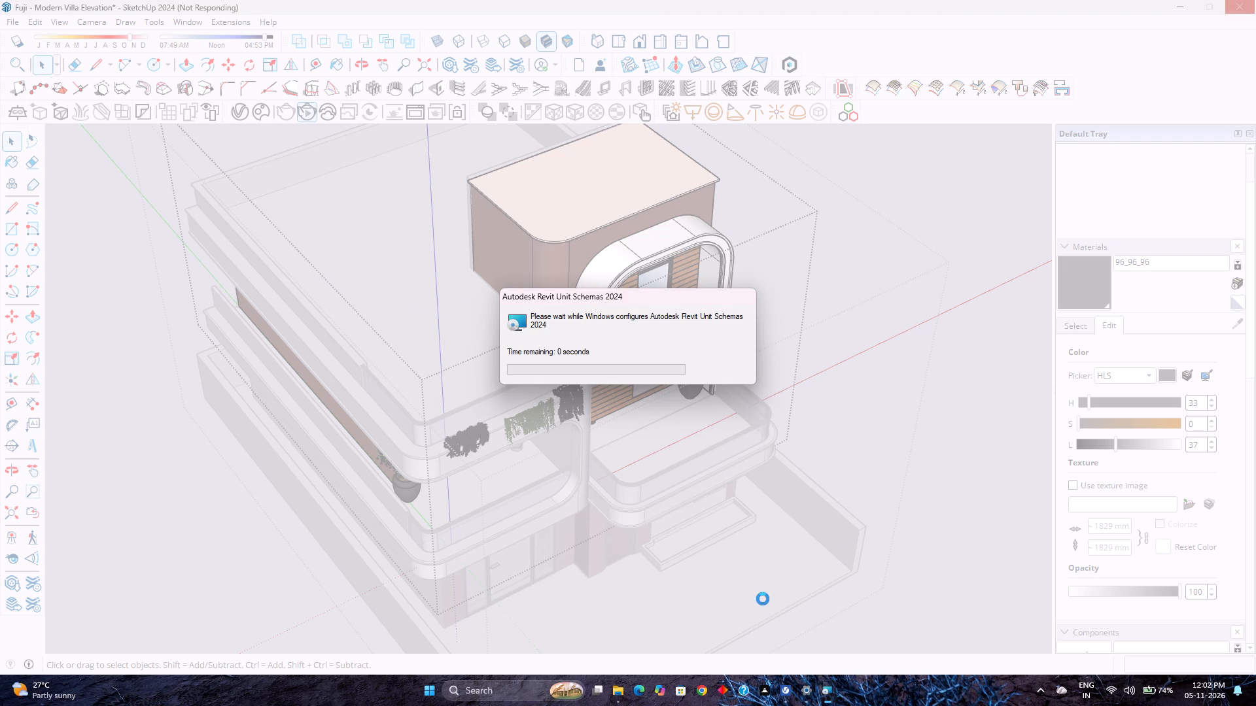
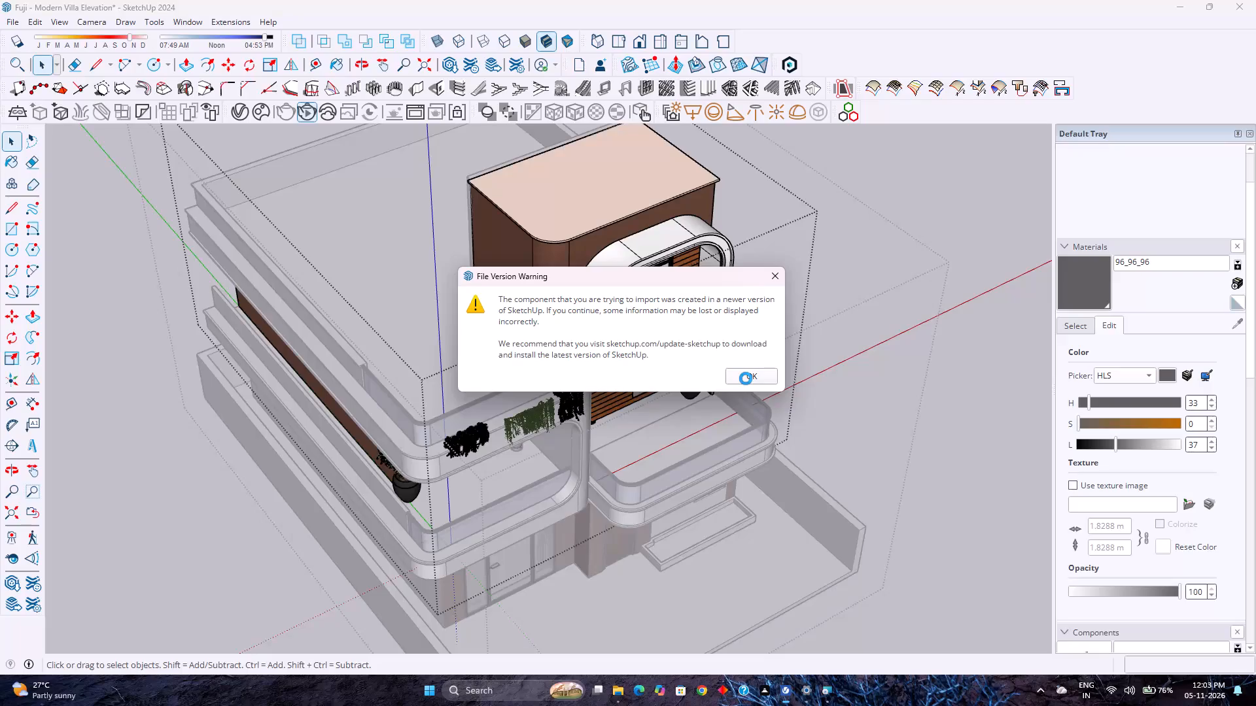
Accept the version warning and place the imported PLANT-30 potted plant group on the upper roof terrace.
left_click_drag(746, 378, 746, 380)
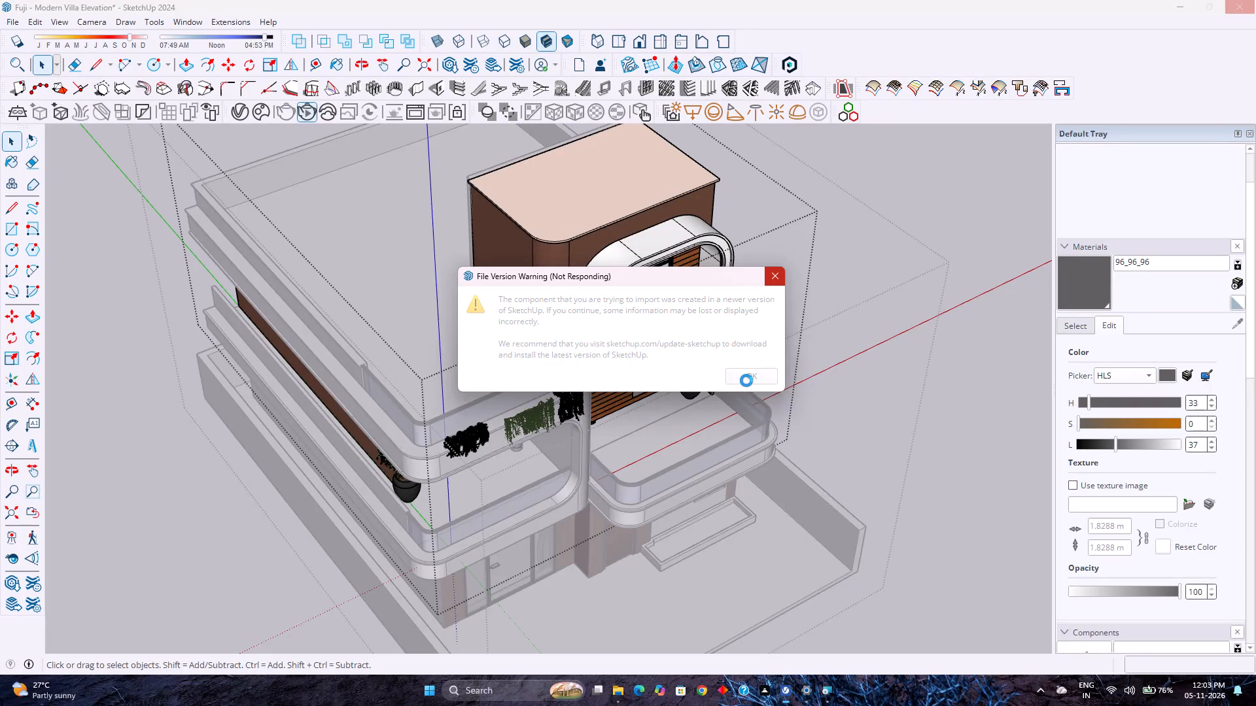
left_click_drag(746, 380, 736, 378)
left_click_drag(736, 378, 736, 369)
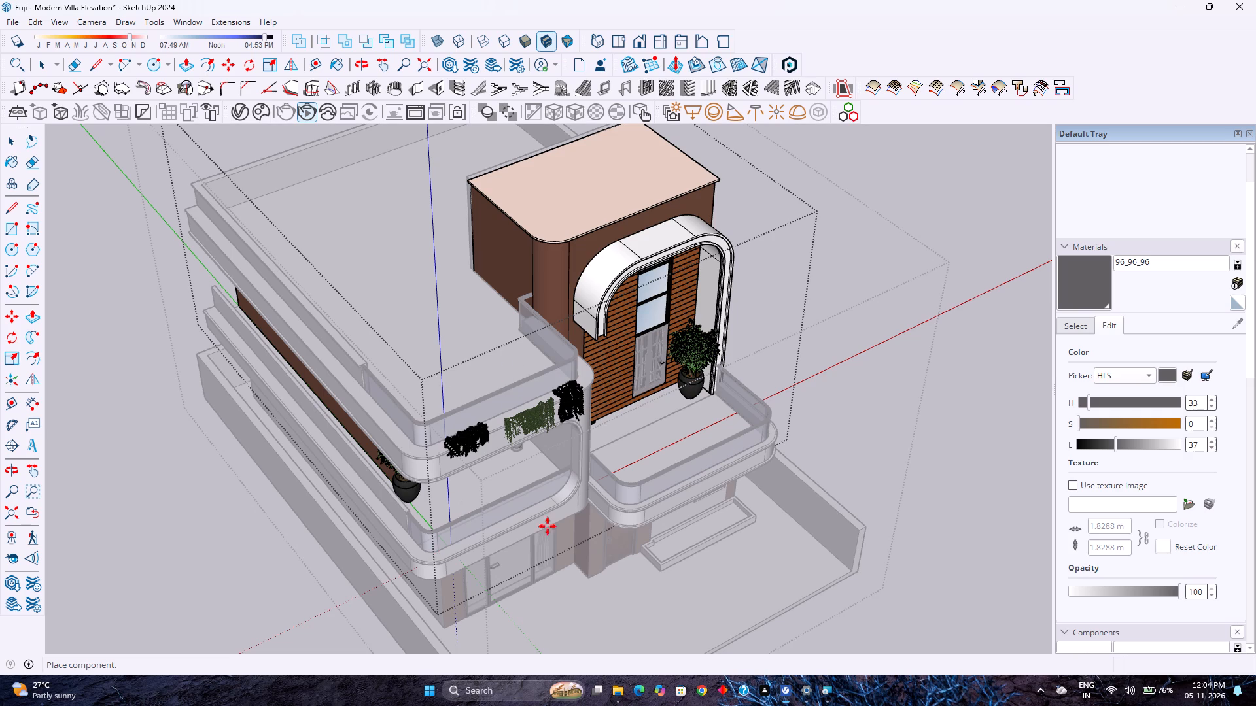
scroll(456, 389, "down", 5)
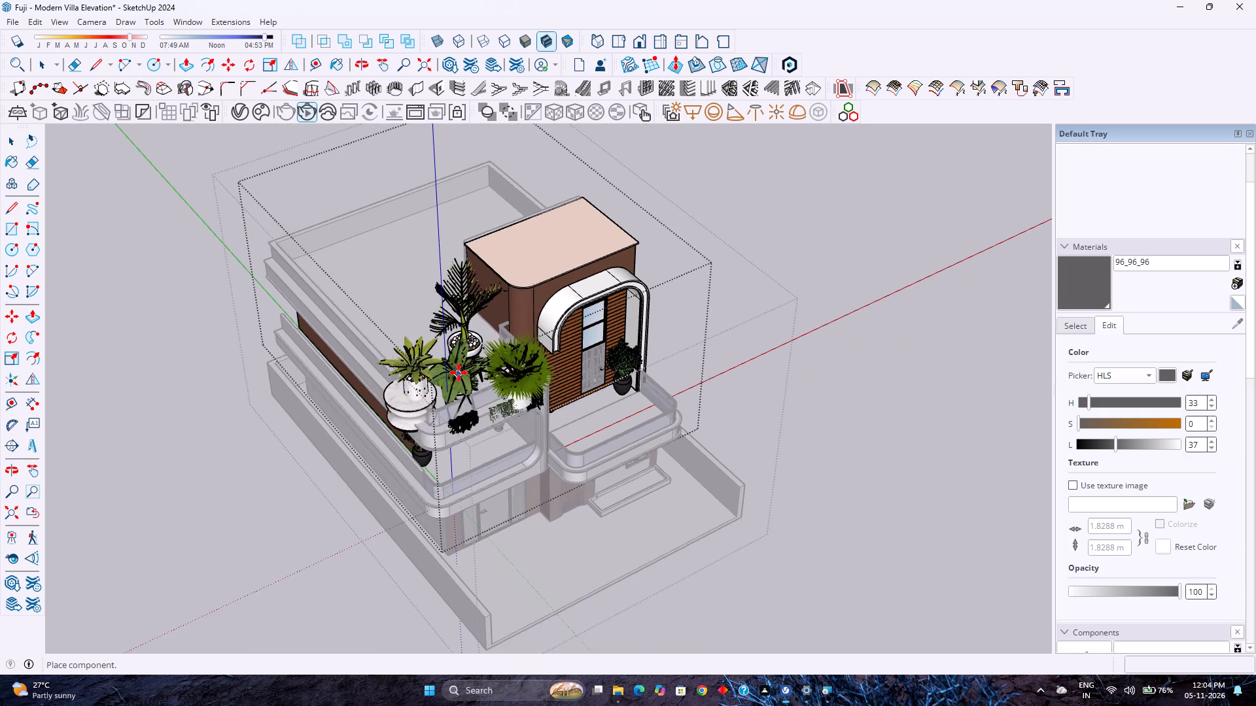
middle_click_drag(459, 373, 505, 562)
middle_click(504, 562)
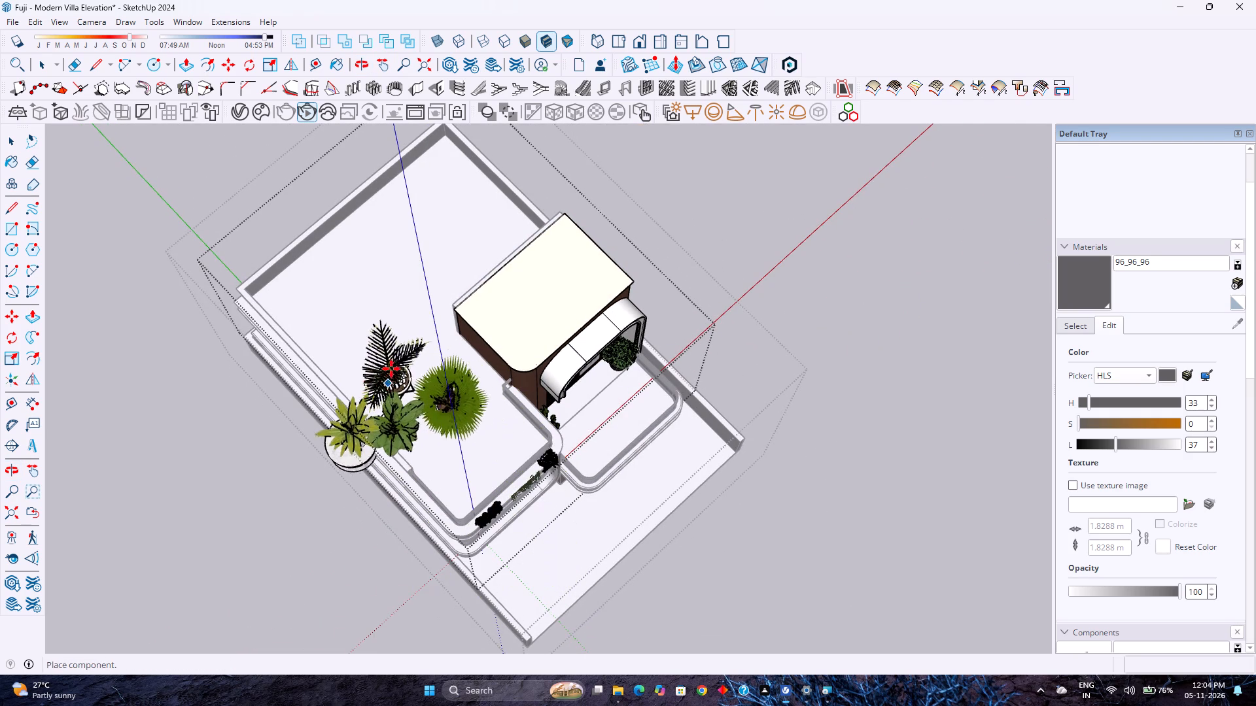
left_click(383, 269)
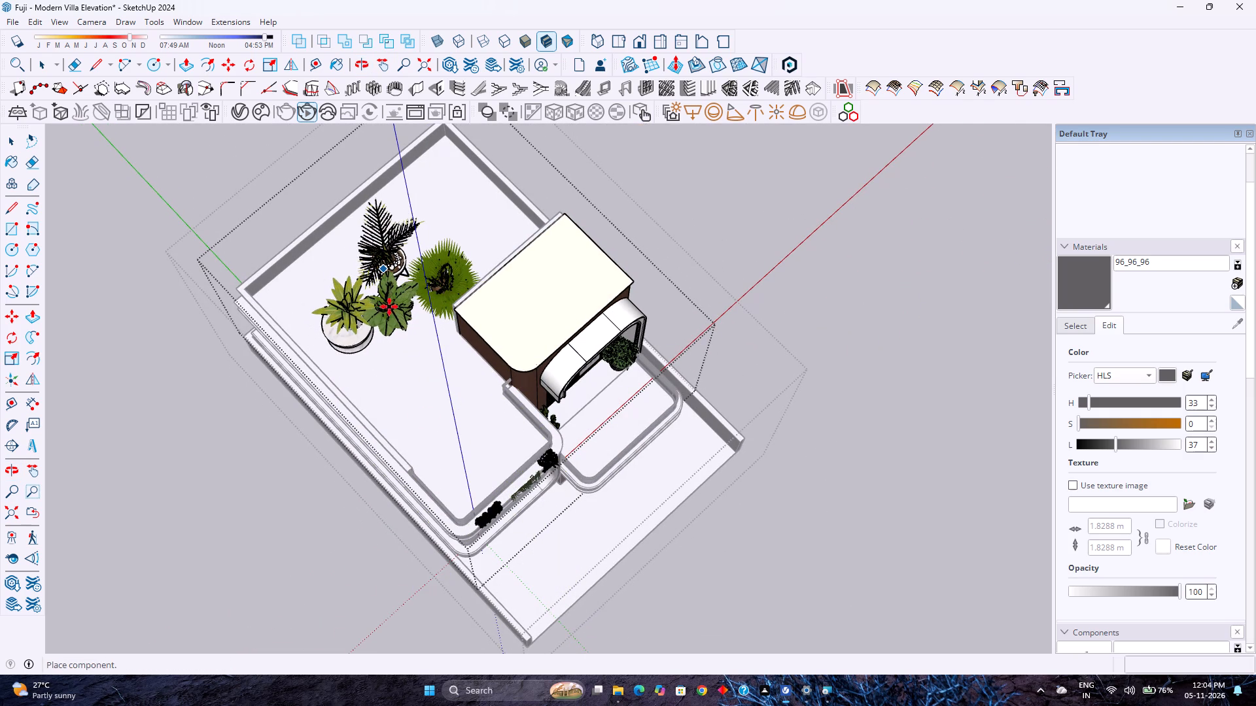
Scale the PLANT-30 group down uniformly to about 0.28.
middle_click_drag(443, 505, 400, 372)
middle_click(401, 371)
scroll(408, 408, "down", 2)
left_click(261, 68)
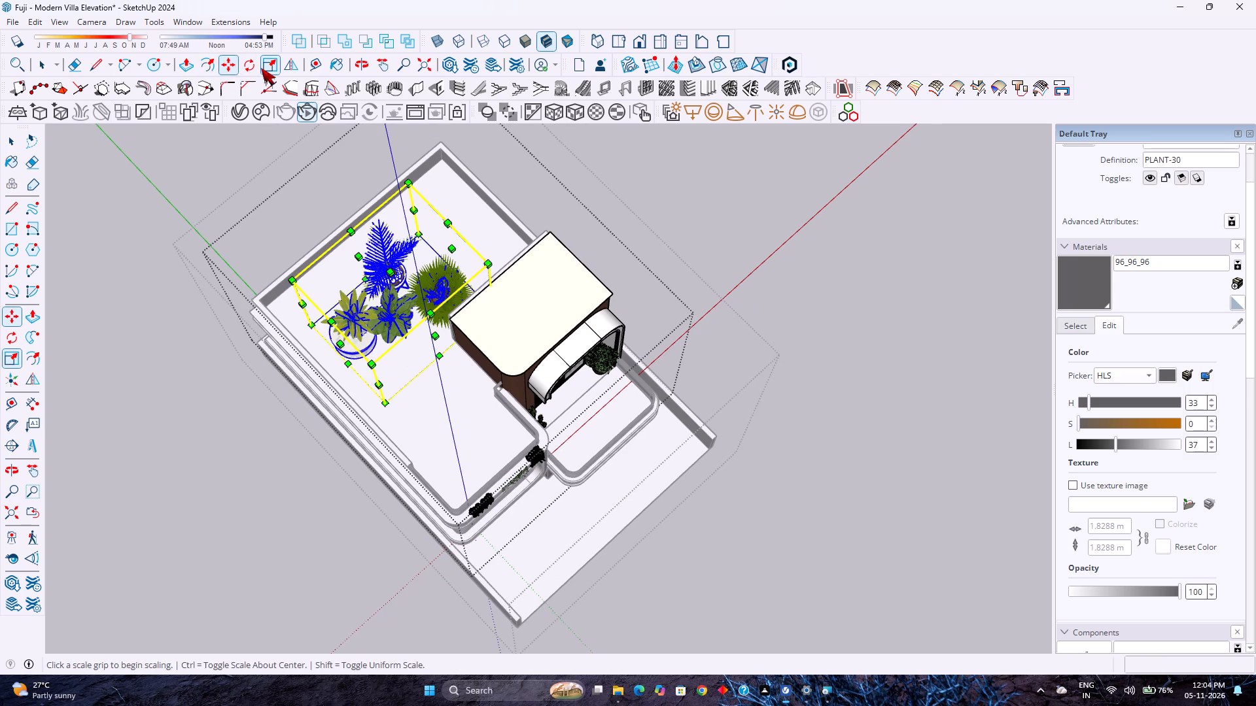
left_click(408, 185)
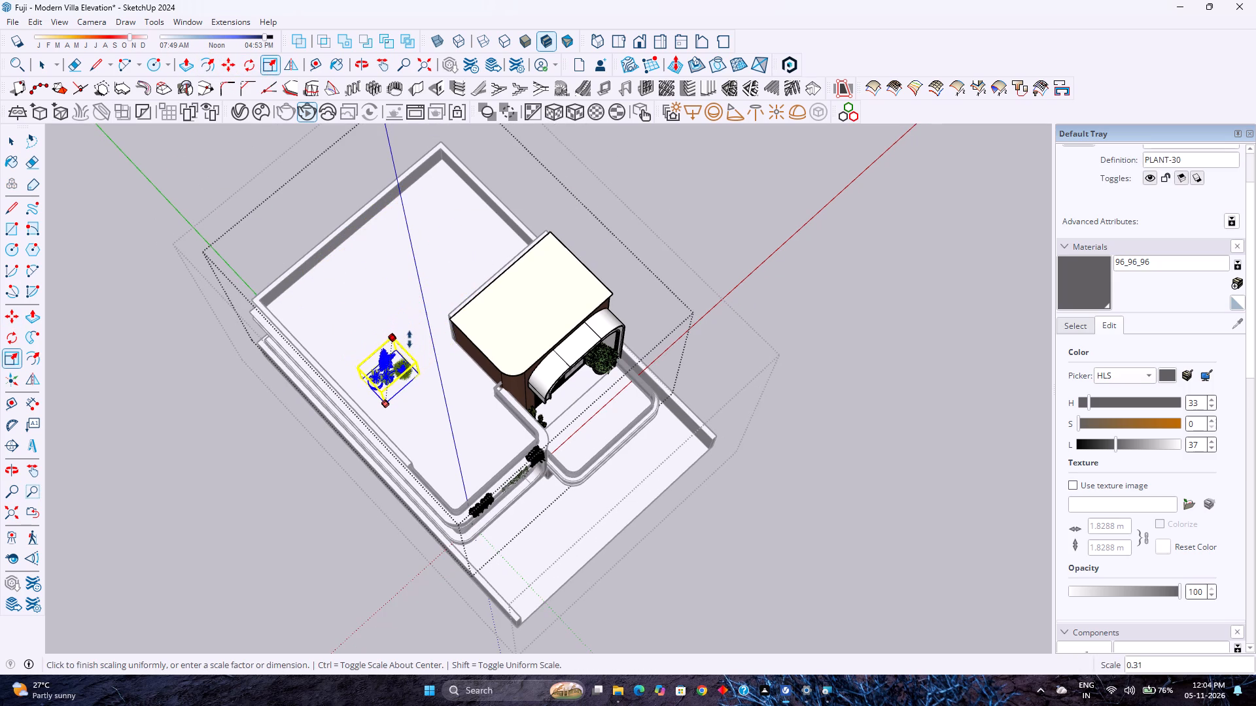
left_click(410, 346)
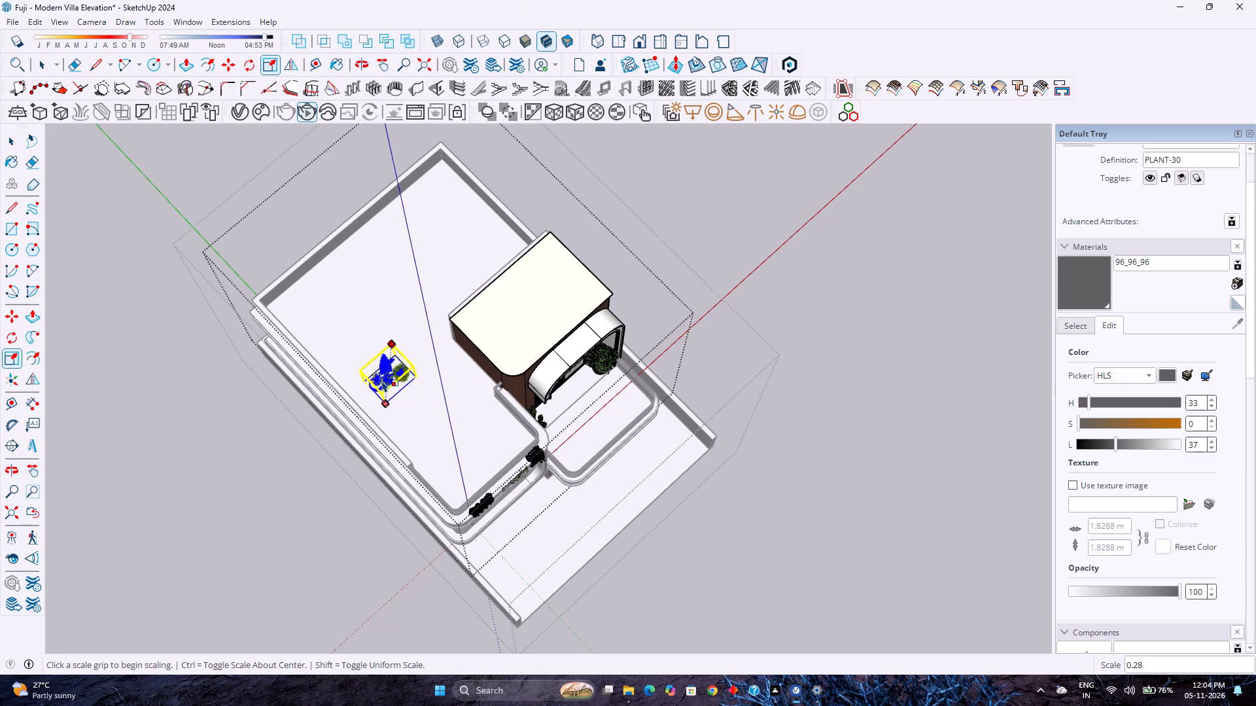
Move the plant group about 14' 3 7/8" across the roof terrace toward its front corner.
scroll(383, 412, "up", 12)
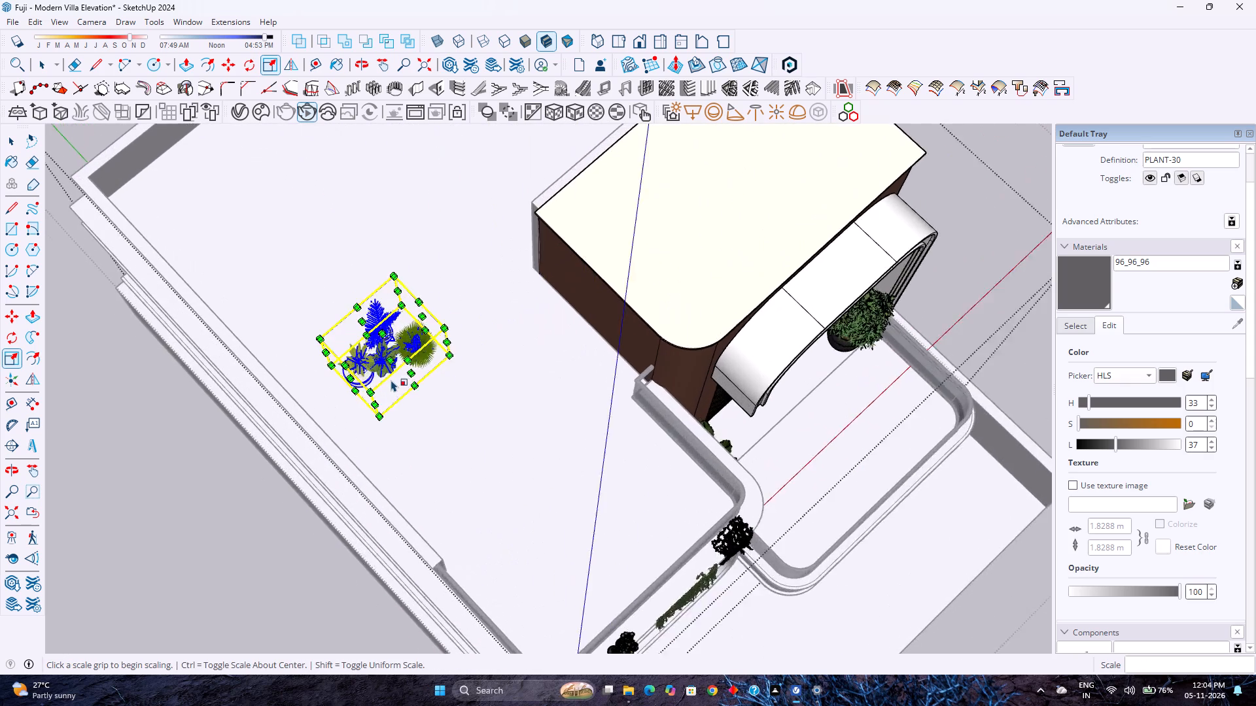
scroll(391, 380, "up", 4)
middle_click_drag(396, 421, 389, 295)
middle_click_drag(391, 292, 417, 258)
scroll(467, 364, "down", 2)
middle_click_drag(515, 450, 390, 316)
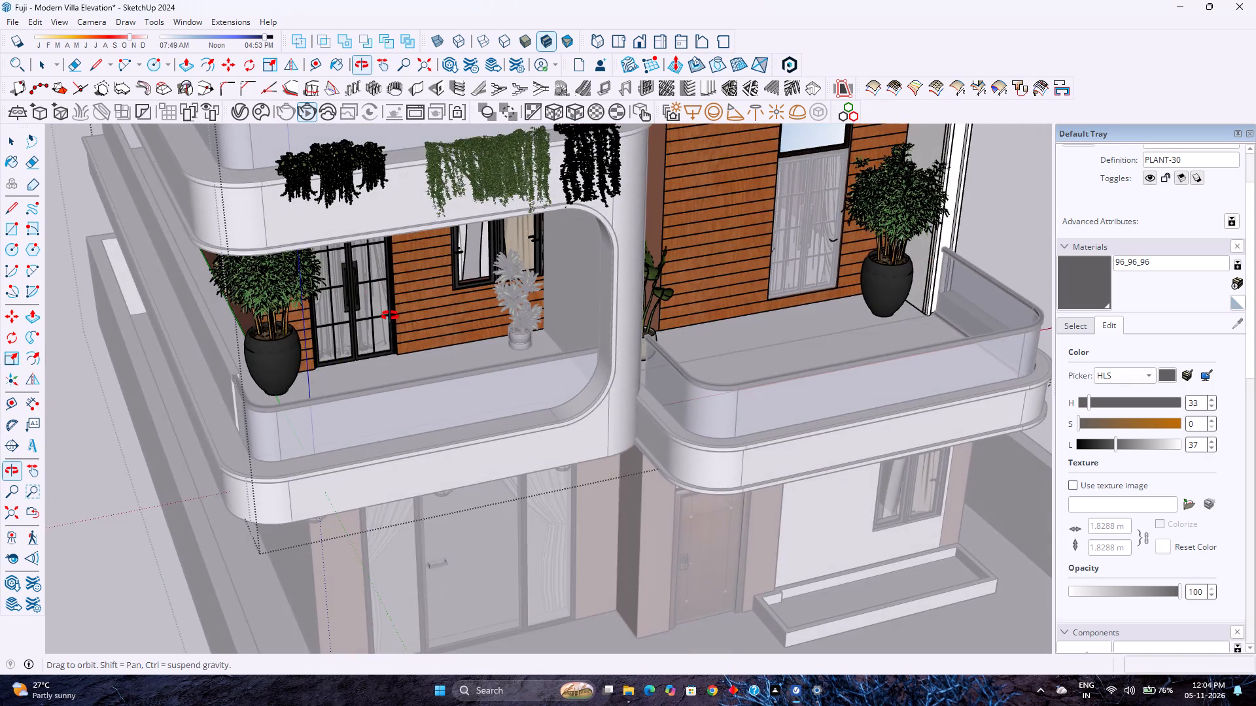
middle_click_drag(390, 316, 390, 317)
scroll(394, 343, "down", 7)
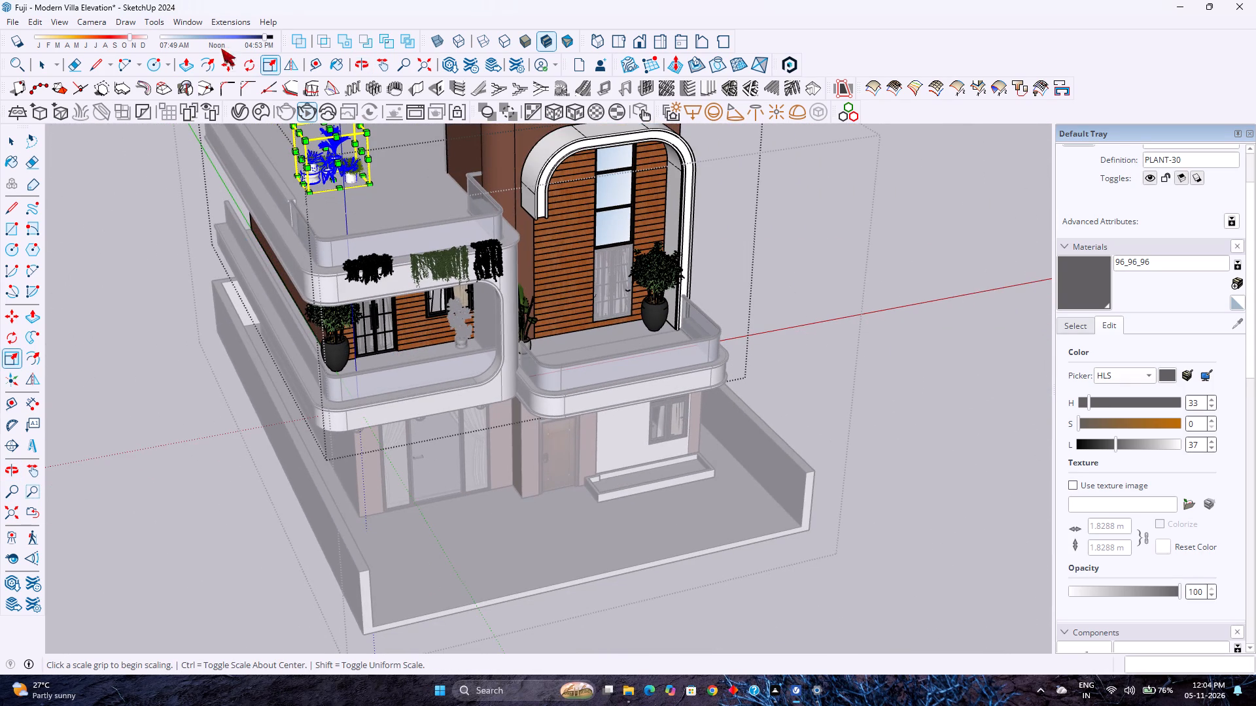
left_click(228, 66)
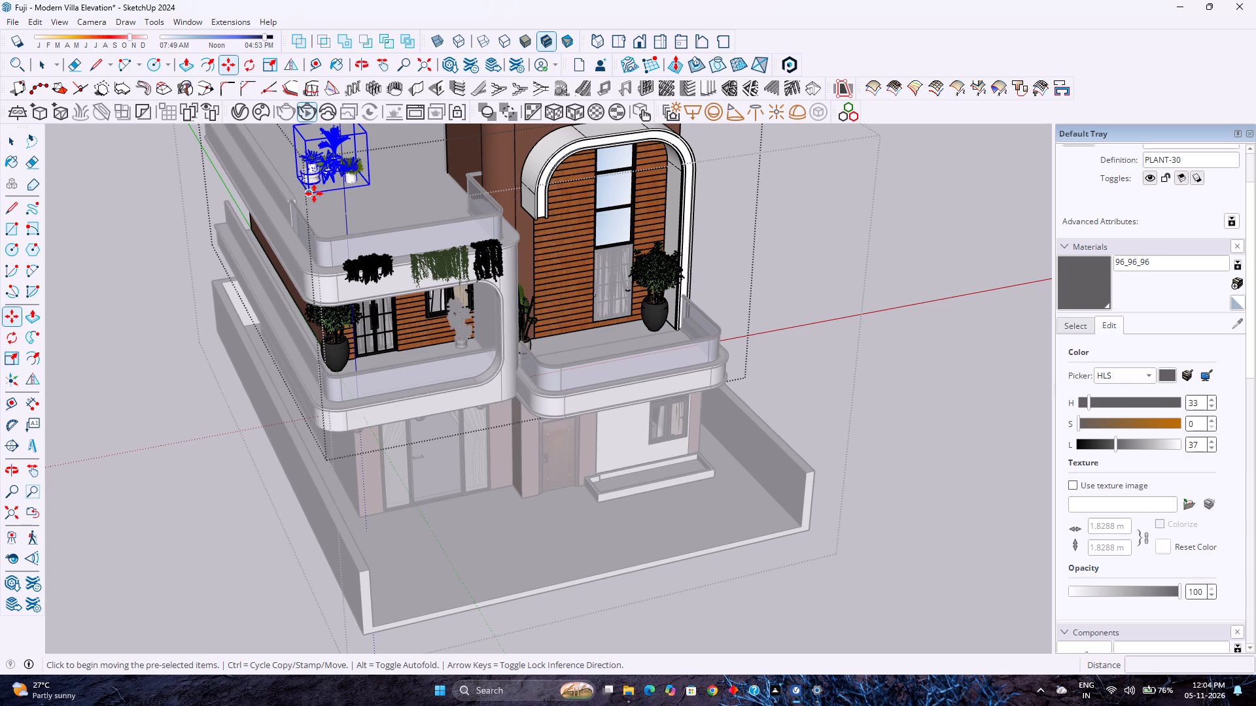
left_click(314, 193)
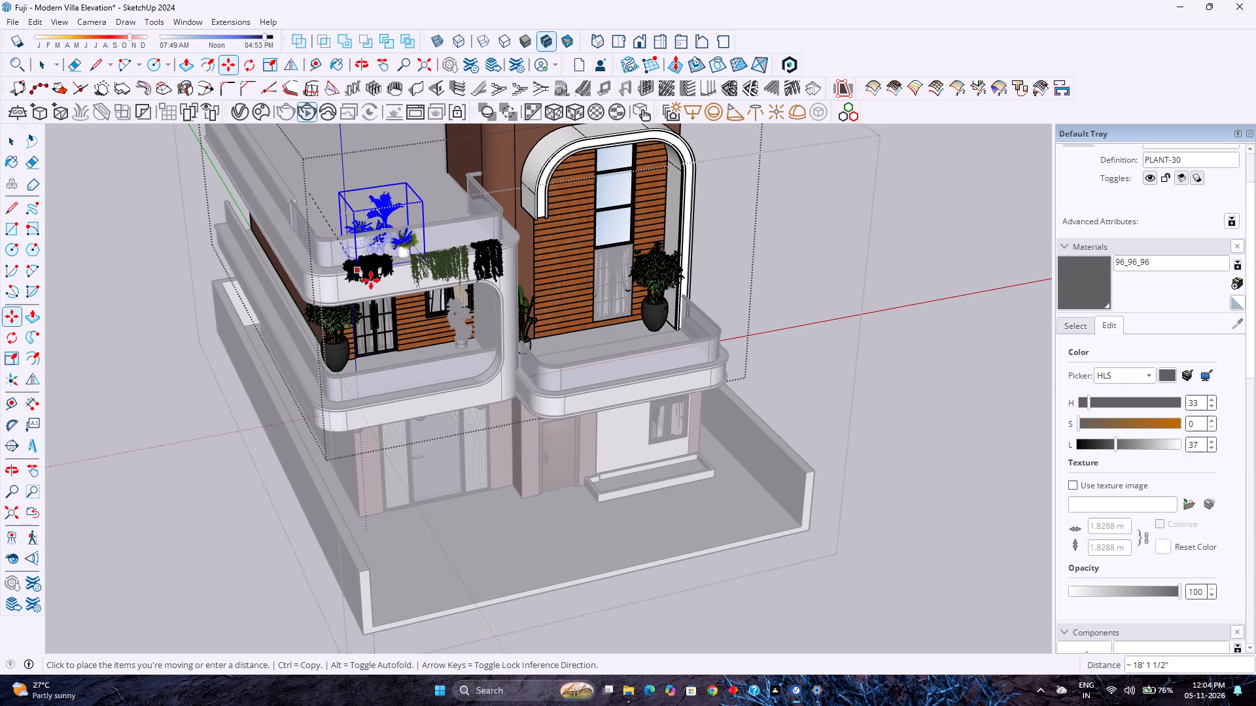
scroll(332, 256, "up", 5)
middle_click_drag(347, 250, 425, 390)
middle_click(426, 390)
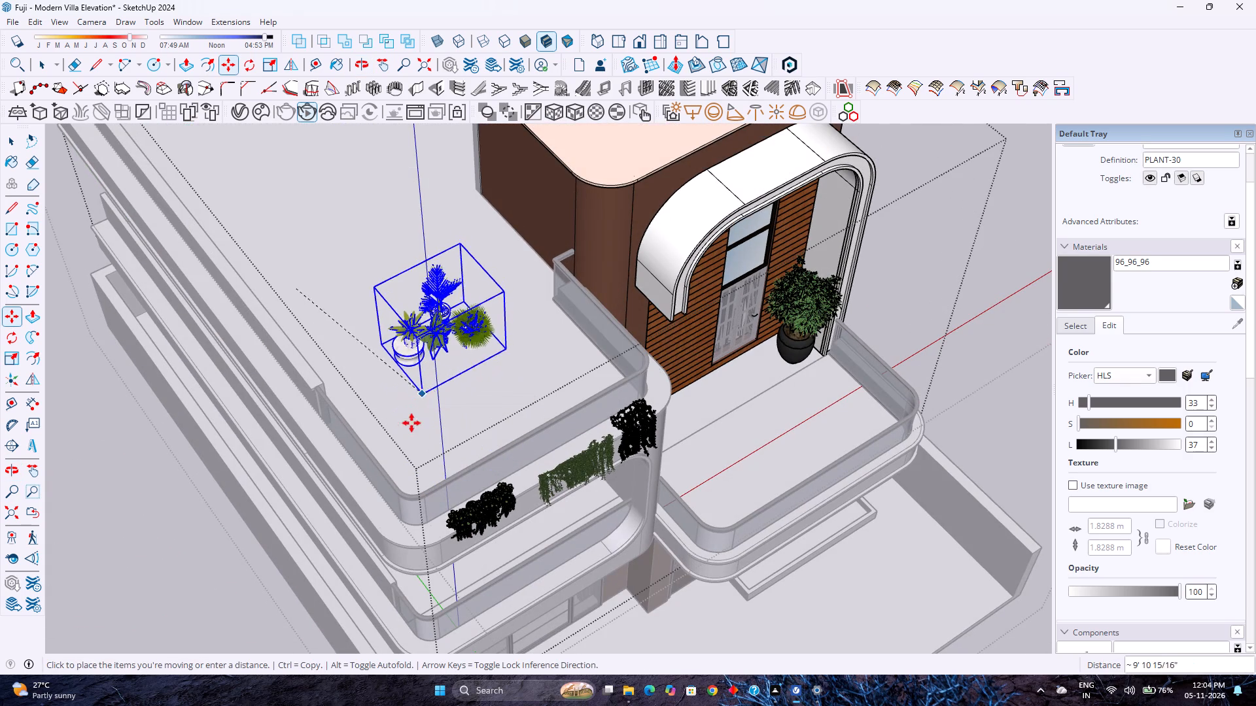
left_click(437, 477)
Move the plant group about 2' 1 1/16" closer to the terrace's front railing.
scroll(444, 465, "up", 3)
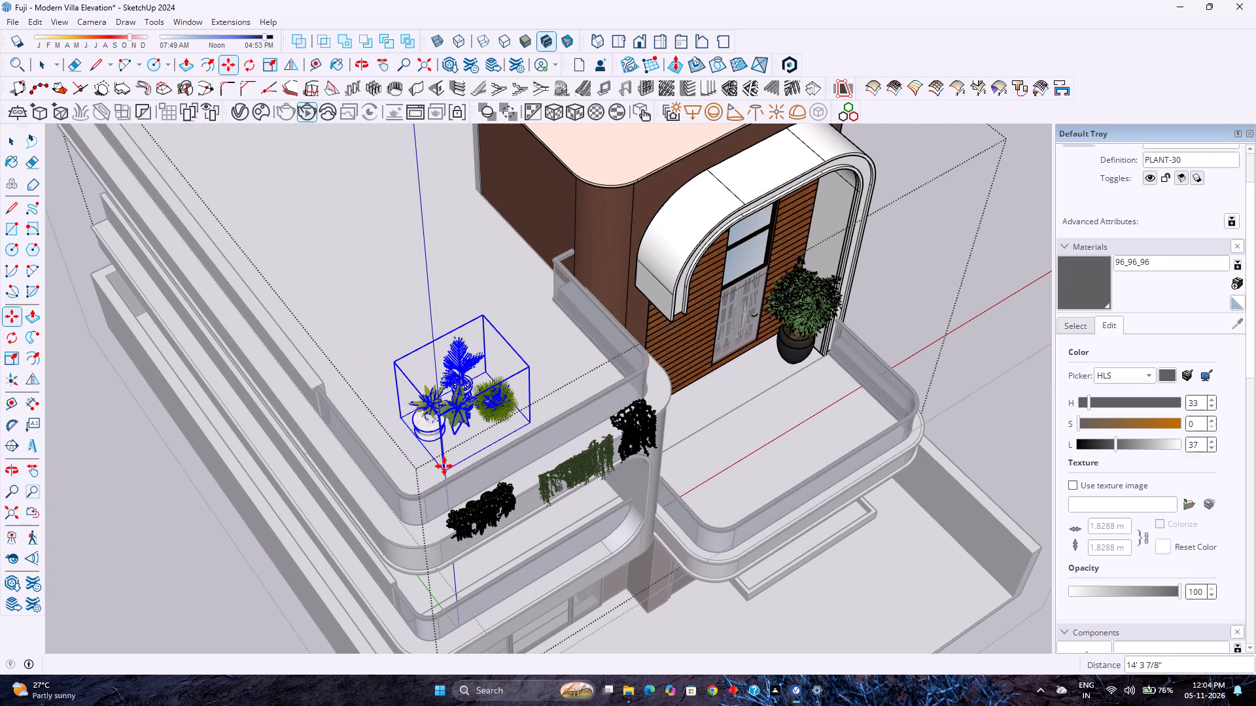
scroll(444, 466, "up", 19)
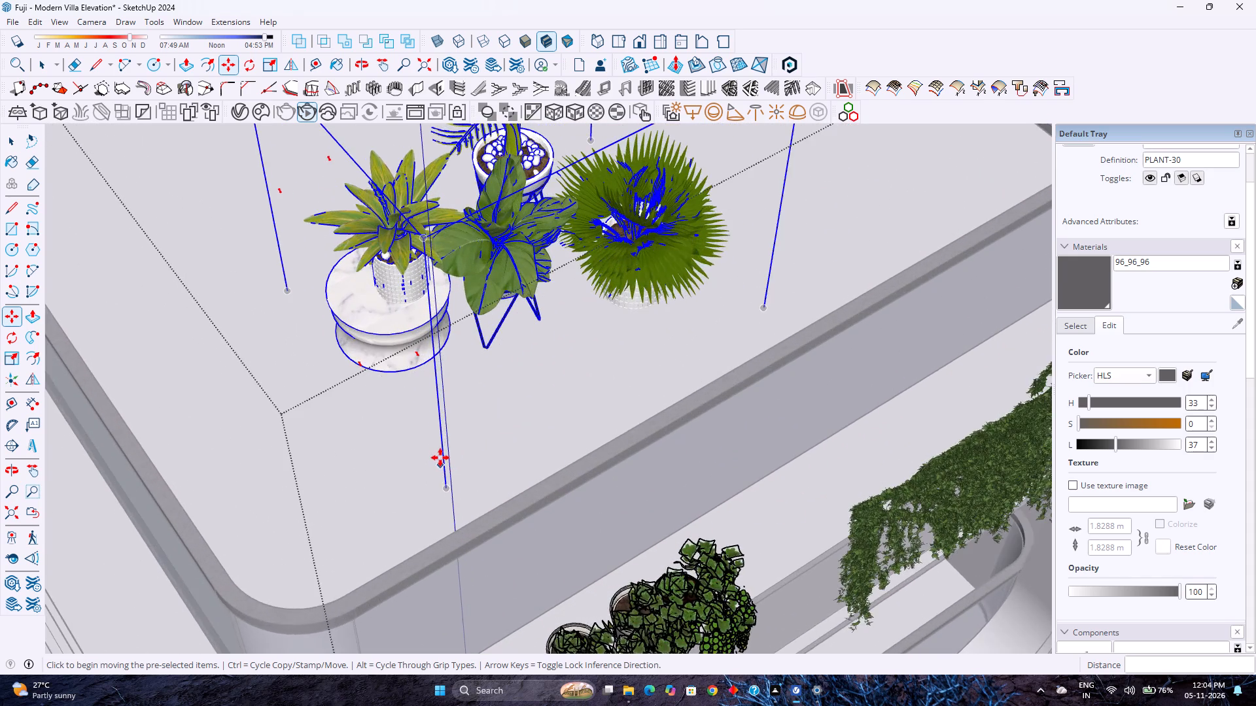
middle_click_drag(441, 457, 665, 473)
middle_click(665, 473)
left_click(526, 525)
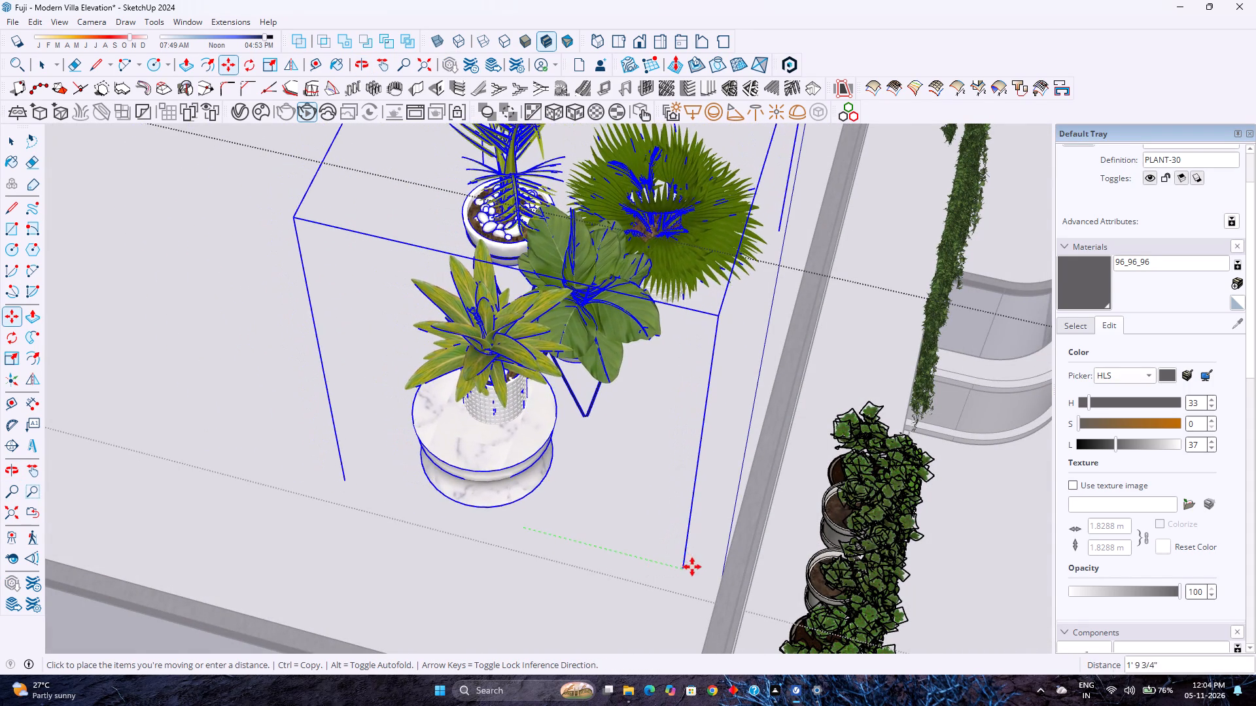
left_click(709, 569)
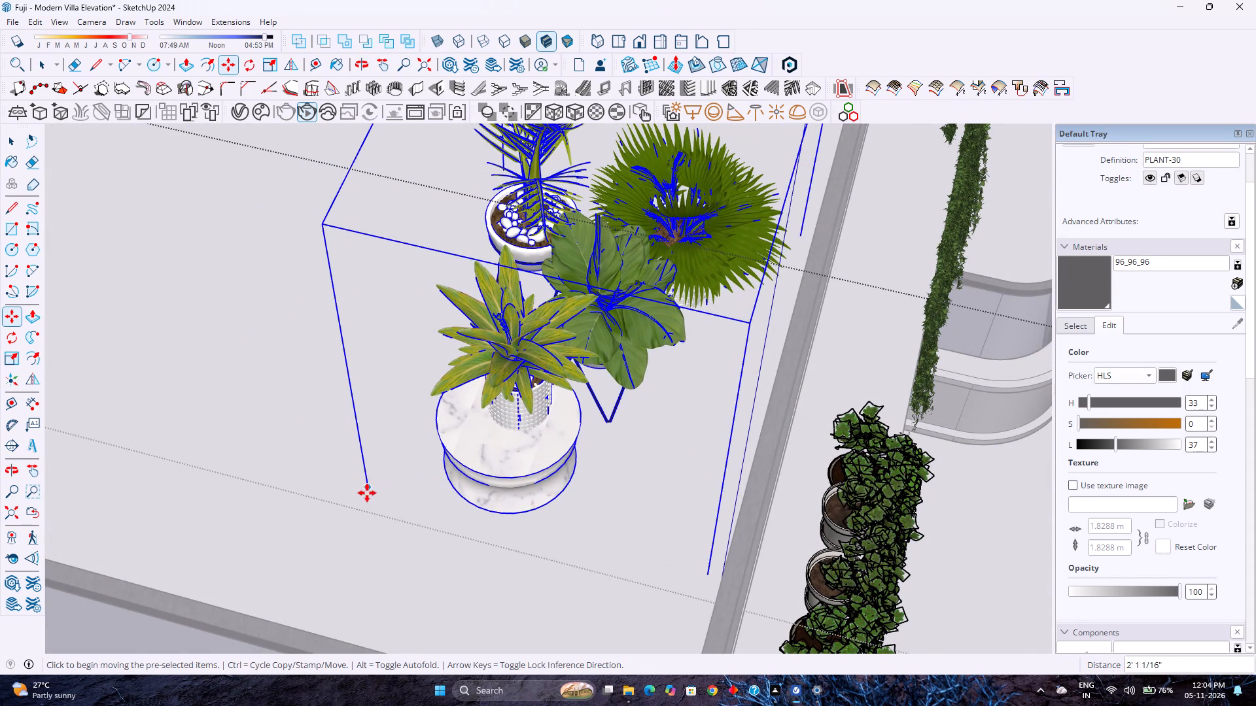
Move the plant group about 2' 8 1/4" along the red axis toward the terrace's side parapet, into the front corner.
left_click(366, 490)
scroll(360, 522, "down", 11)
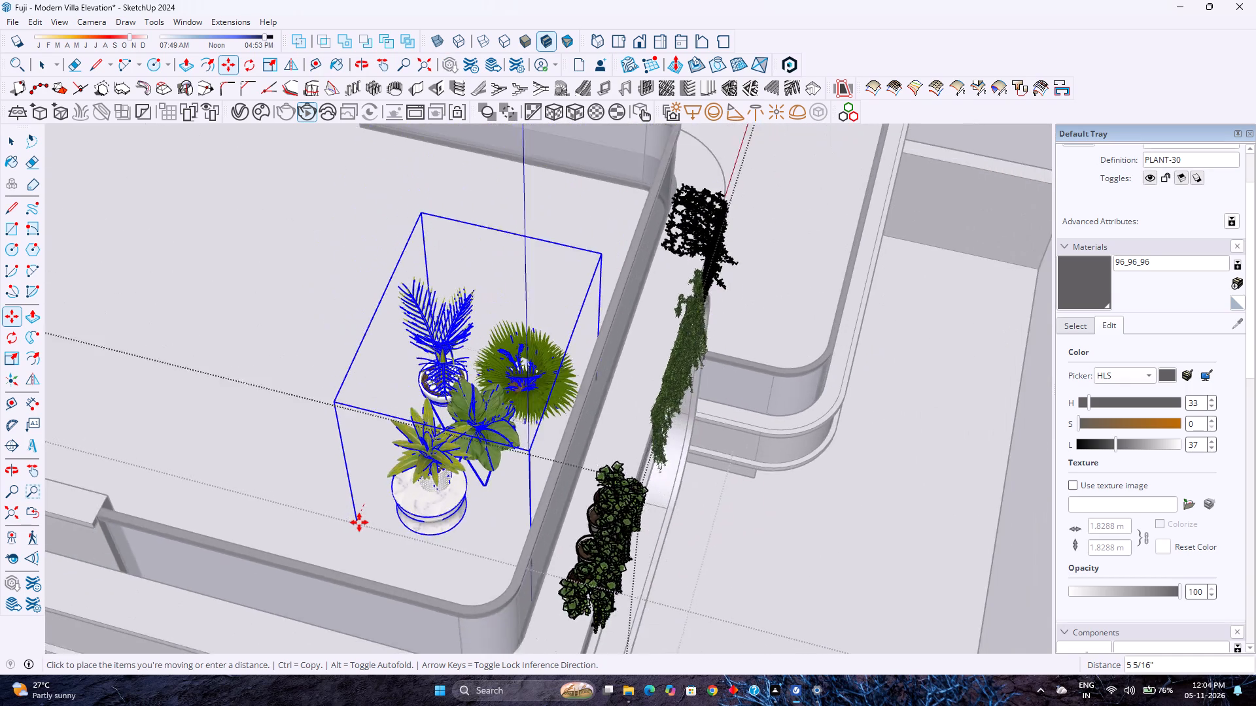
middle_click_drag(360, 522, 323, 572)
middle_click(323, 572)
scroll(324, 560, "down", 10)
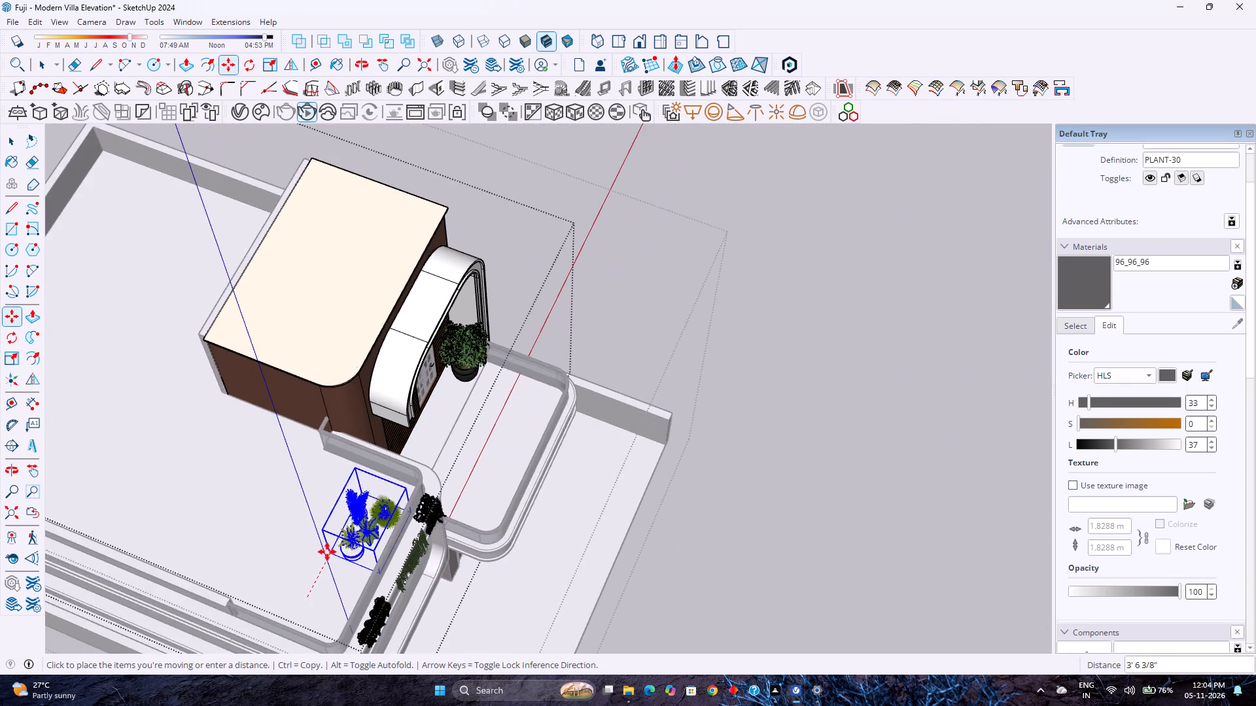
scroll(327, 552, "down", 4)
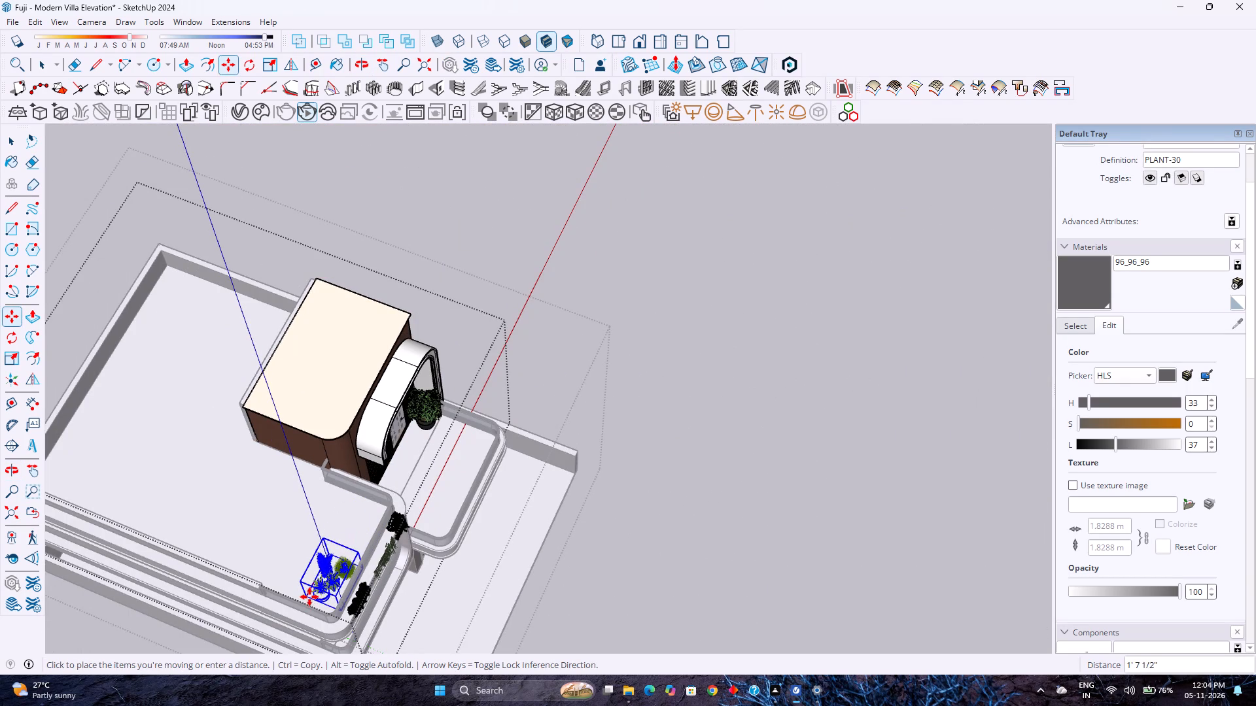
middle_click_drag(309, 597, 154, 609)
middle_click(153, 609)
scroll(200, 481, "up", 7)
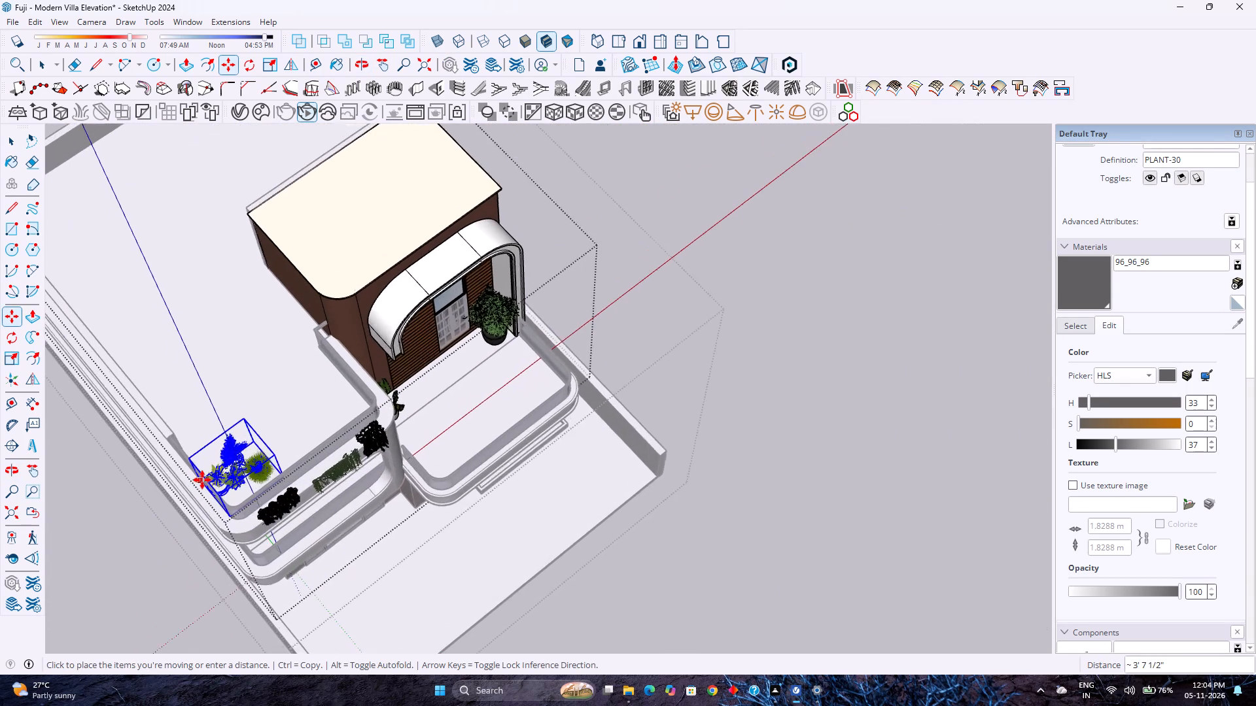
scroll(202, 480, "up", 12)
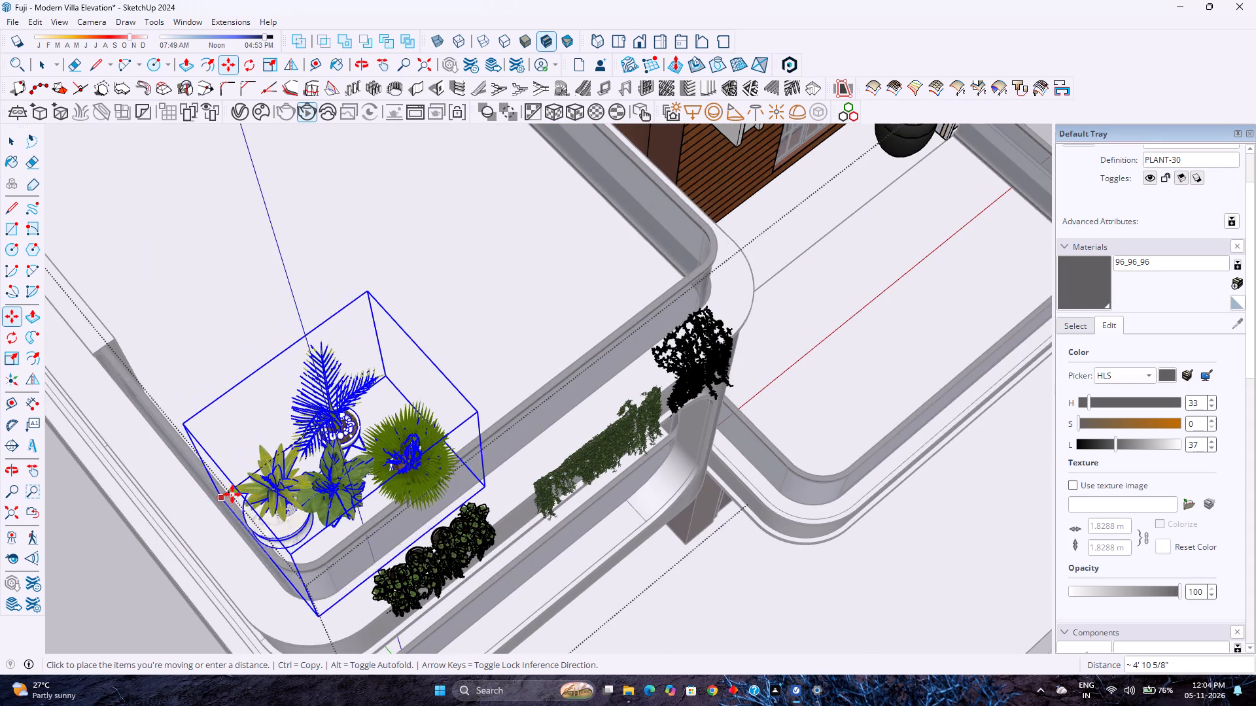
key("Right")
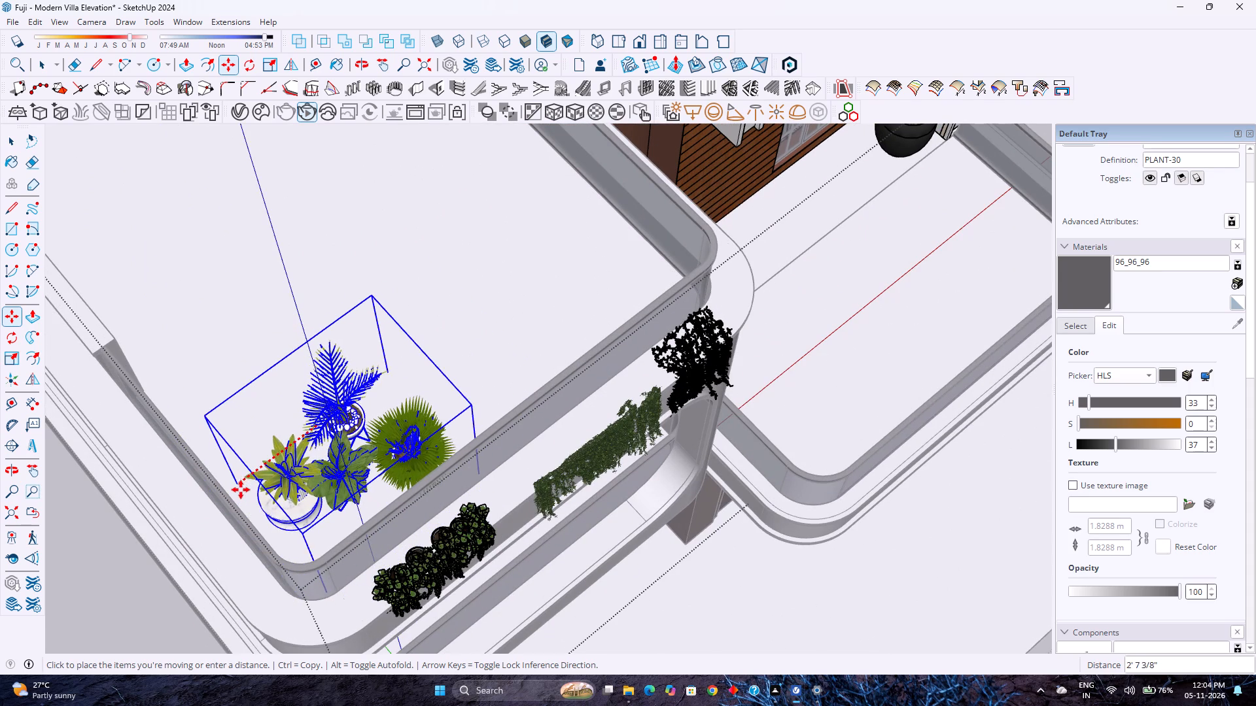
left_click(242, 494)
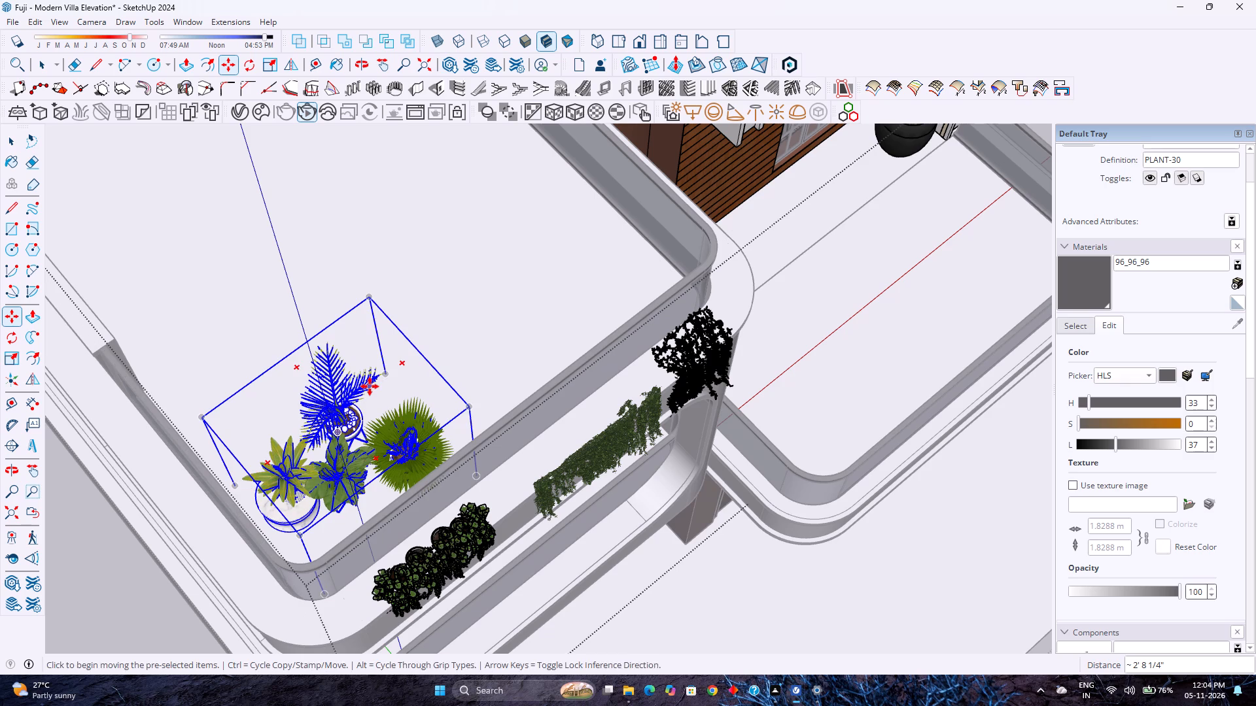
key("space")
Examine the plant group's placement on the terrace corner from the front and from above.
scroll(433, 382, "down", 3)
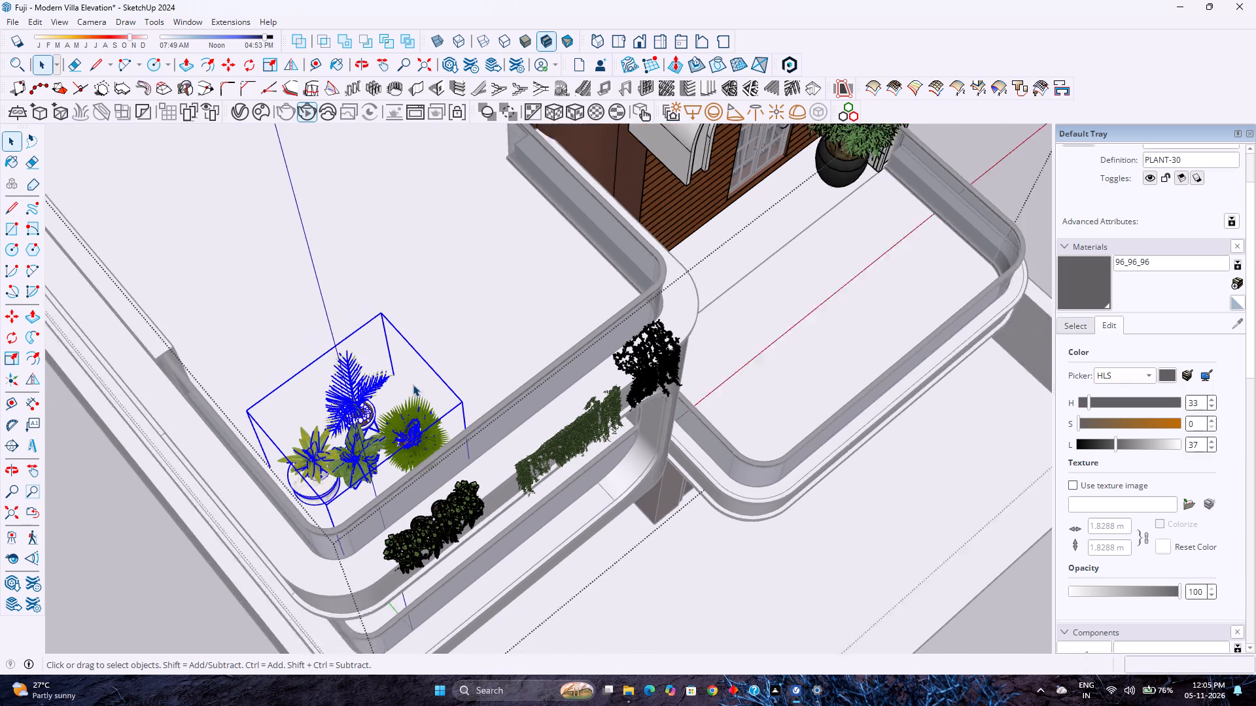
scroll(413, 384, "down", 2)
middle_click_drag(292, 401, 249, 290)
middle_click(249, 290)
middle_click(249, 290)
scroll(328, 305, "down", 5)
middle_click_drag(413, 388, 336, 617)
middle_click_drag(542, 645, 553, 644)
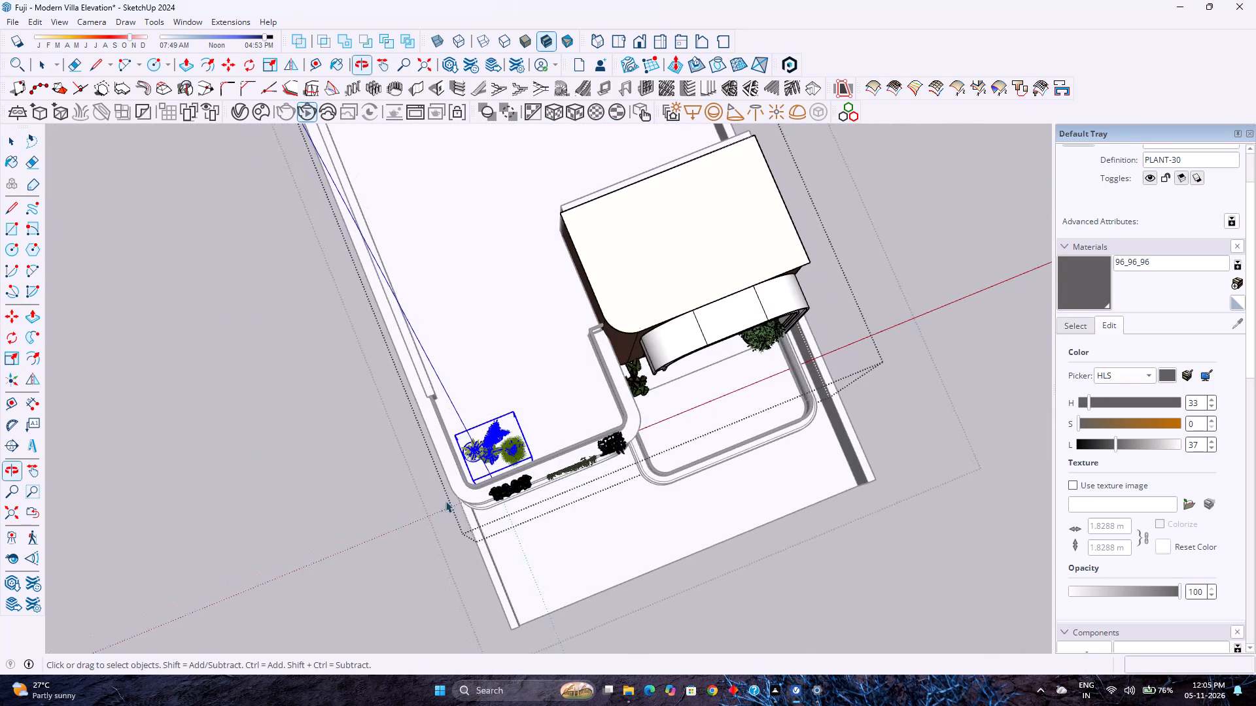
Load the 3D Warehouse "plant" model of a wall grid with wooden planter boxes directly into the model.
left_click(186, 20)
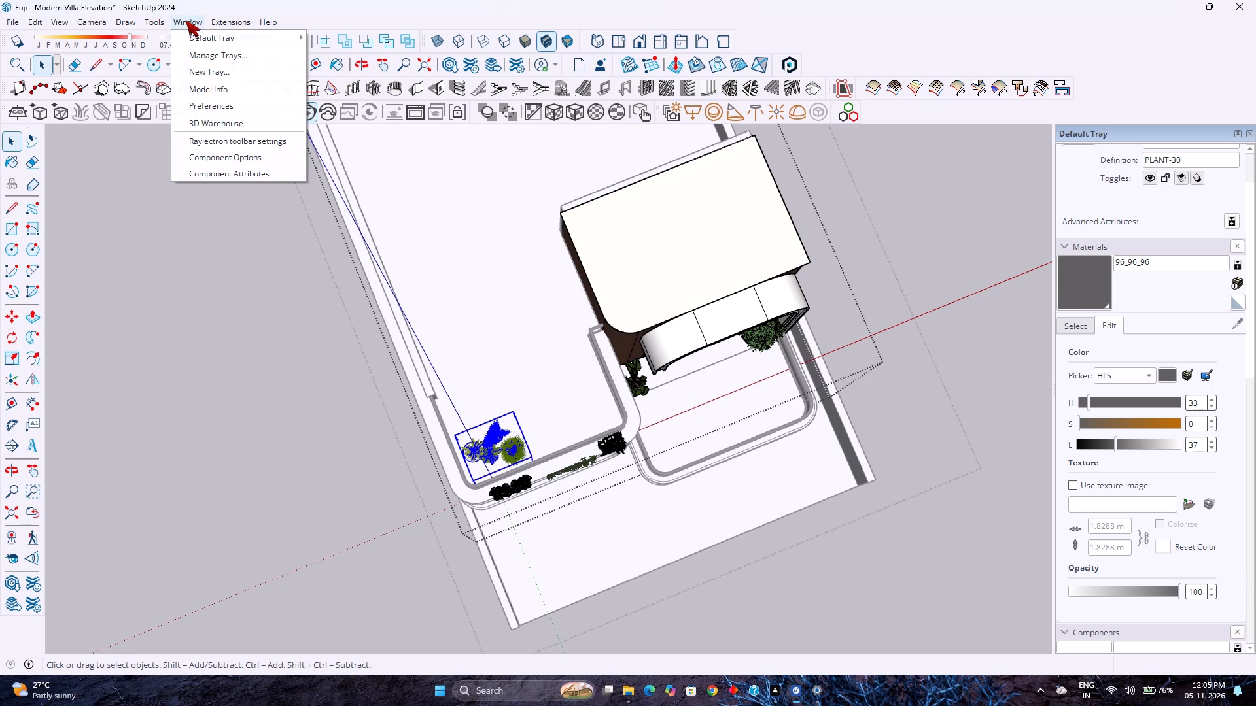
left_click(228, 118)
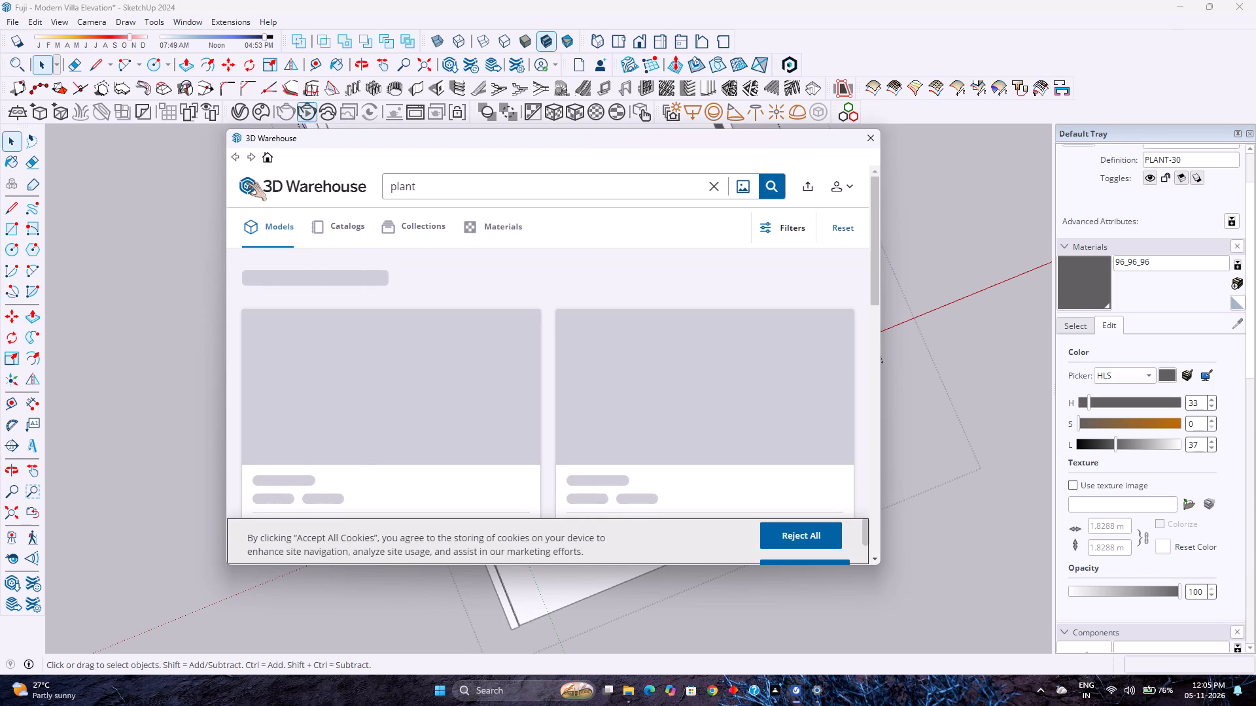
scroll(542, 345, "down", 1)
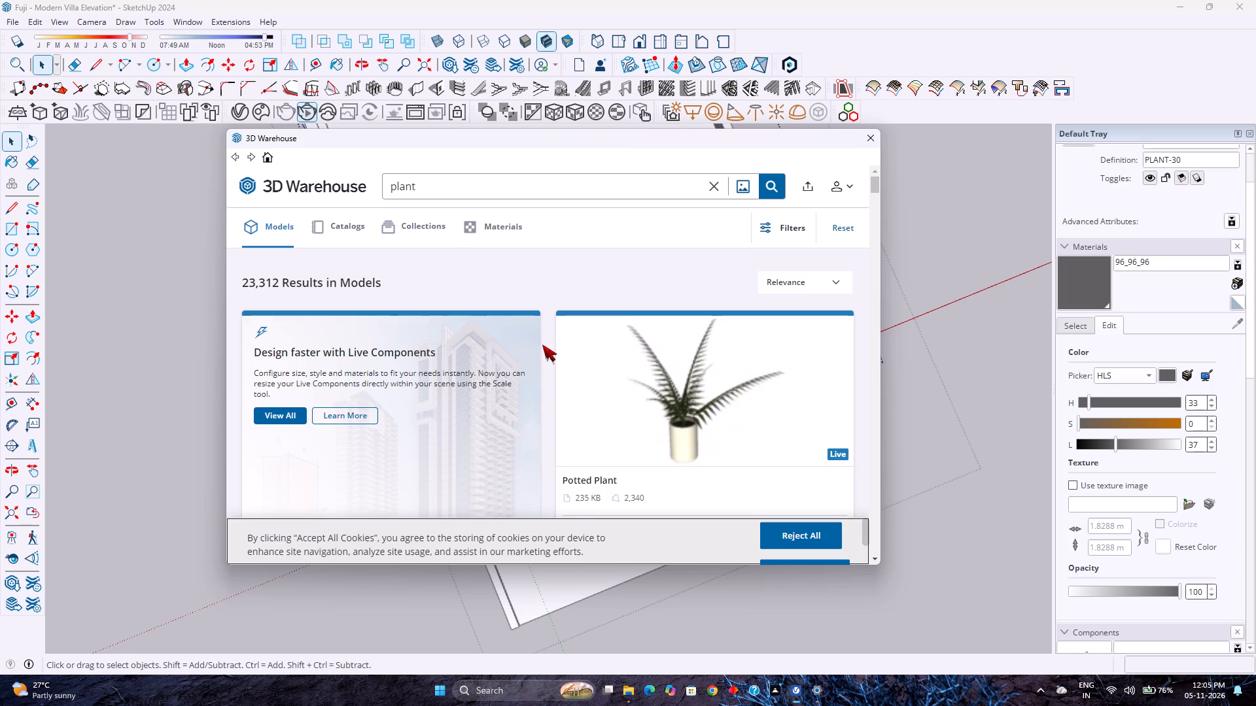
scroll(542, 345, "down", 17)
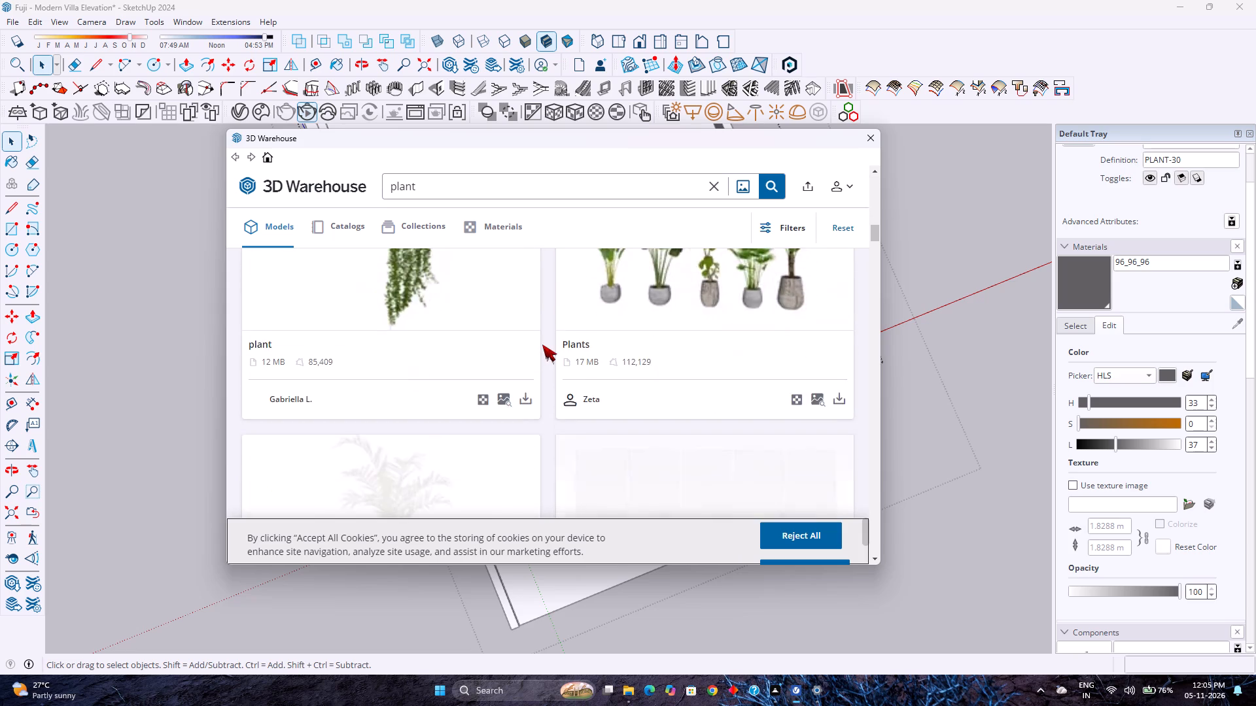
scroll(542, 345, "down", 10)
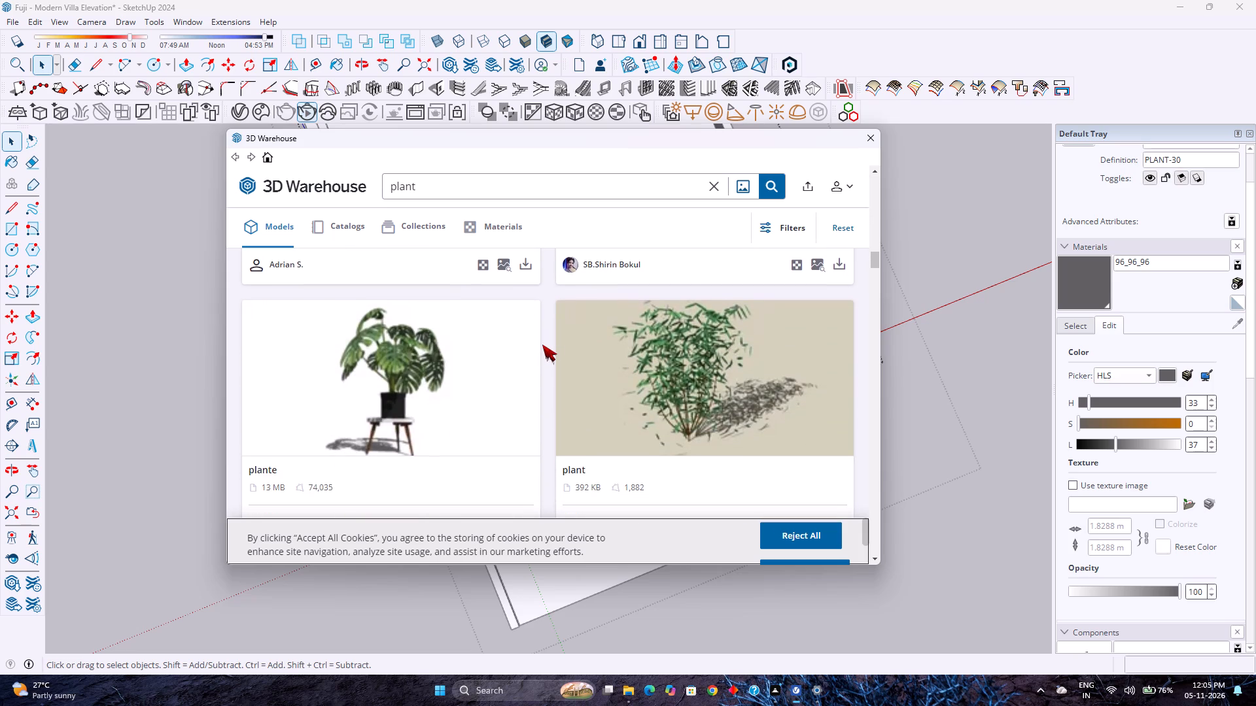
scroll(542, 345, "down", 2)
scroll(539, 344, "up", 3)
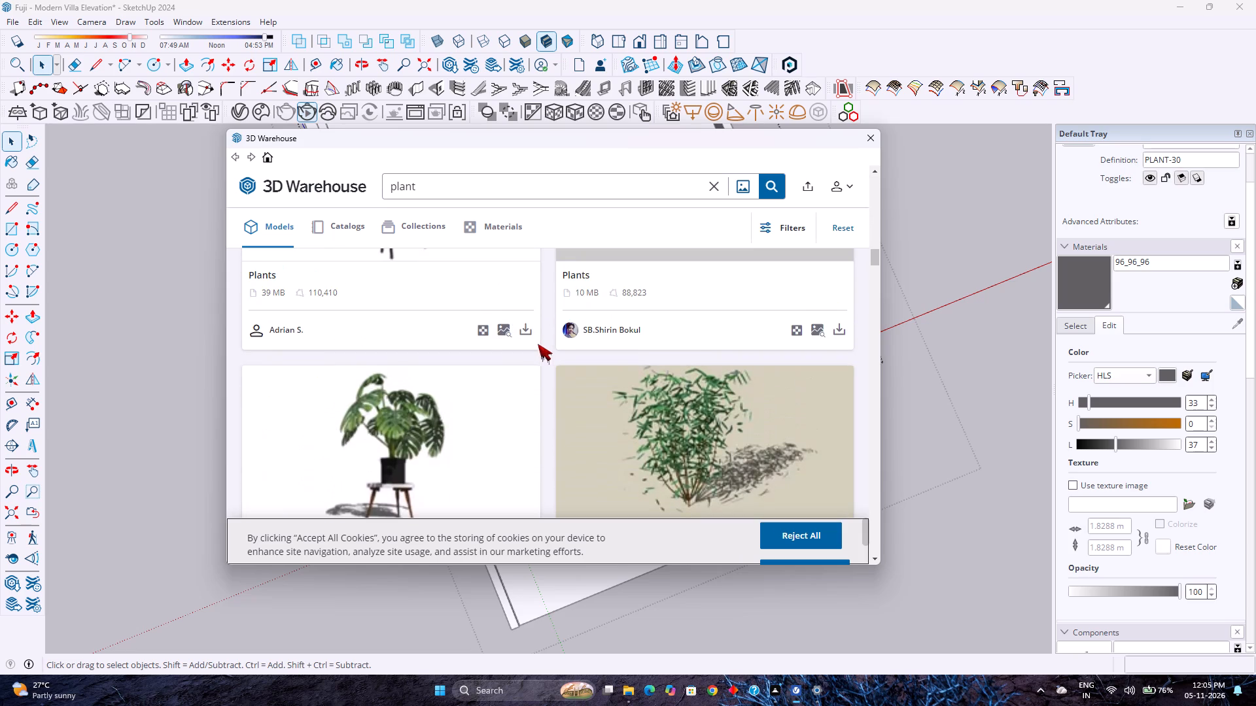
scroll(535, 344, "up", 1)
scroll(531, 388, "down", 11)
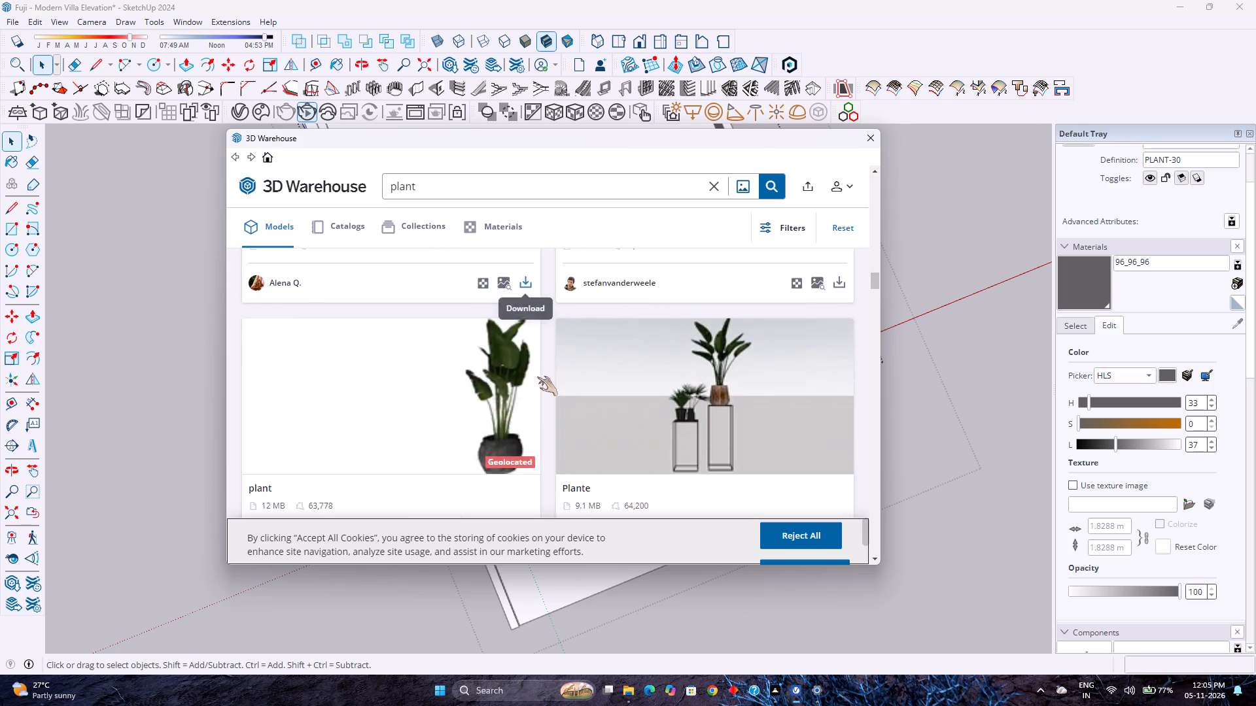
scroll(537, 377, "down", 10)
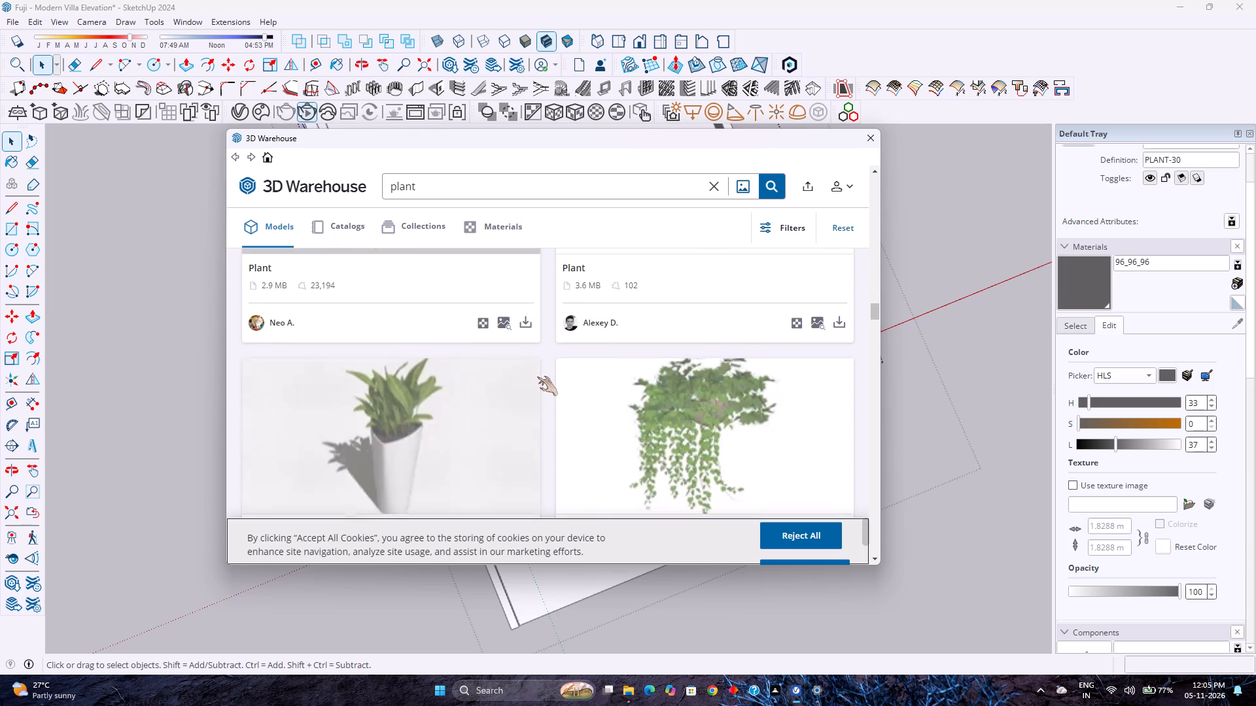
scroll(537, 375, "down", 14)
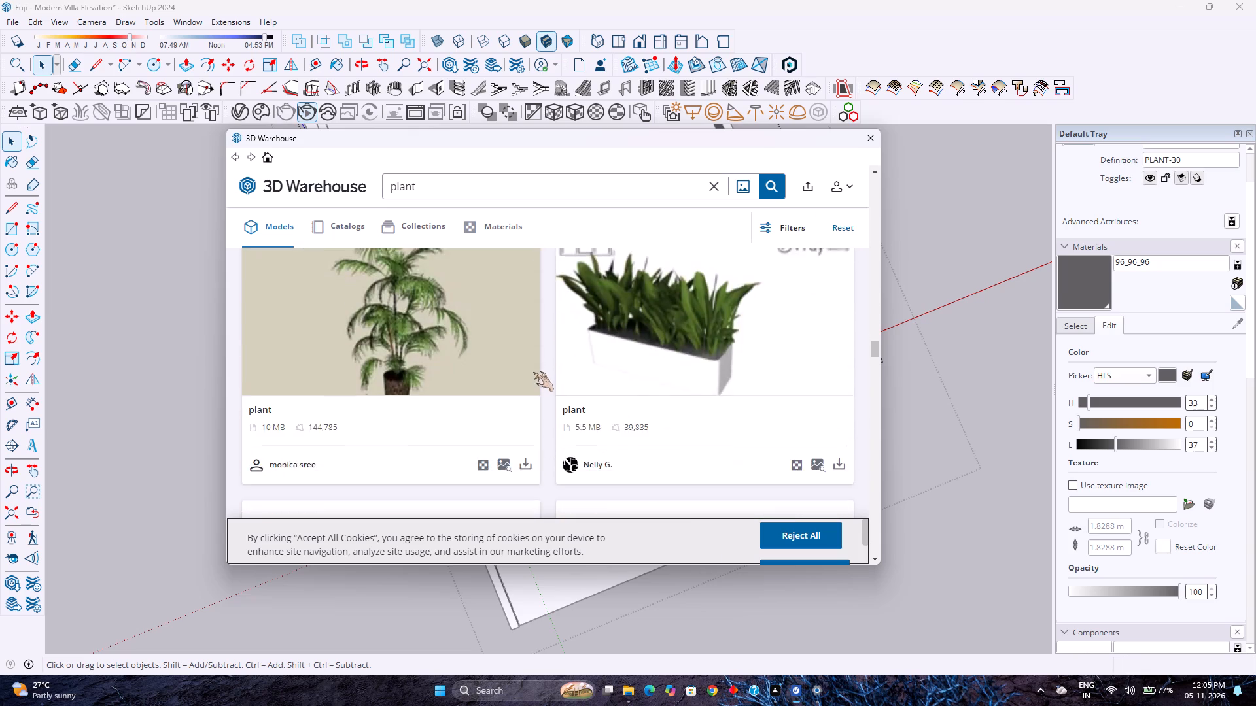
scroll(532, 367, "down", 7)
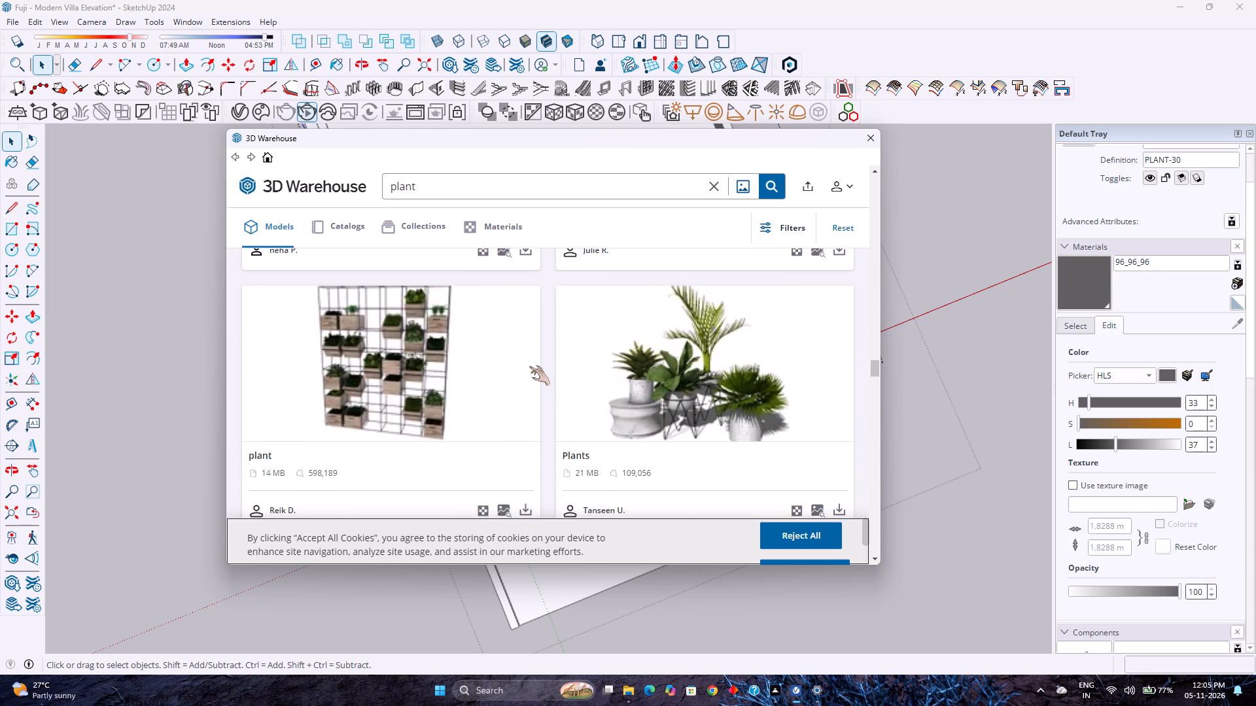
scroll(529, 366, "down", 1)
left_click(532, 443)
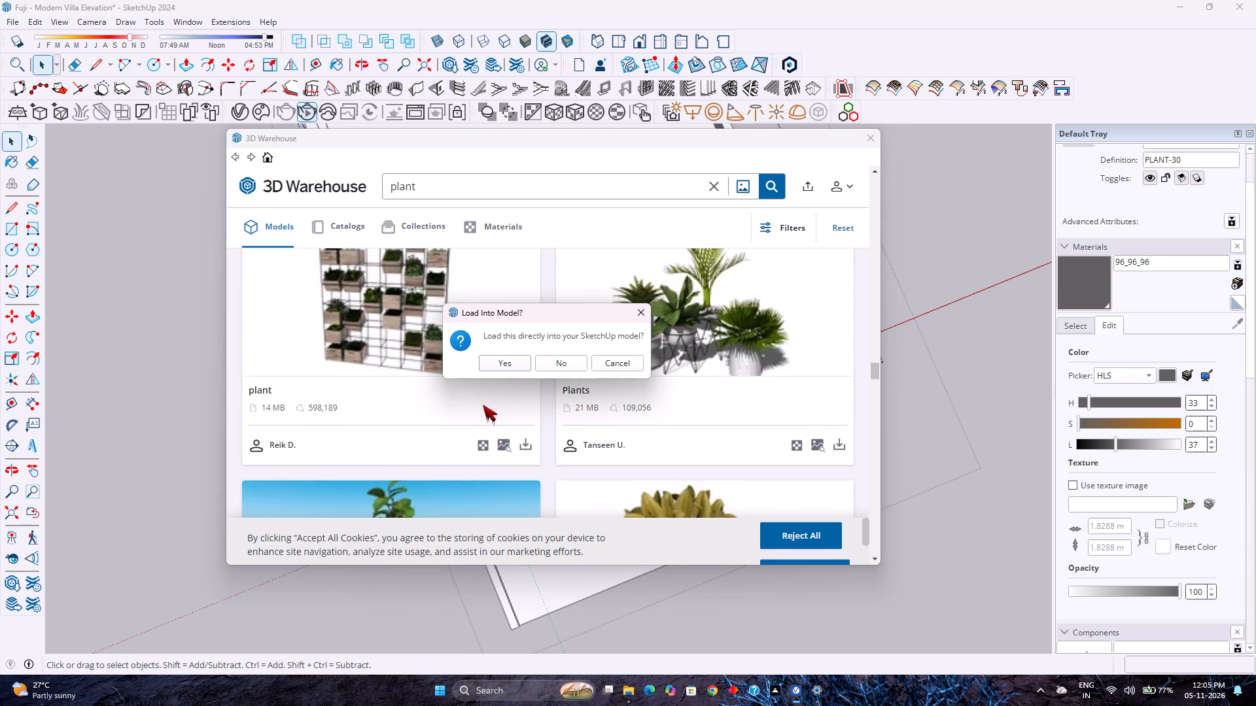
left_click(519, 361)
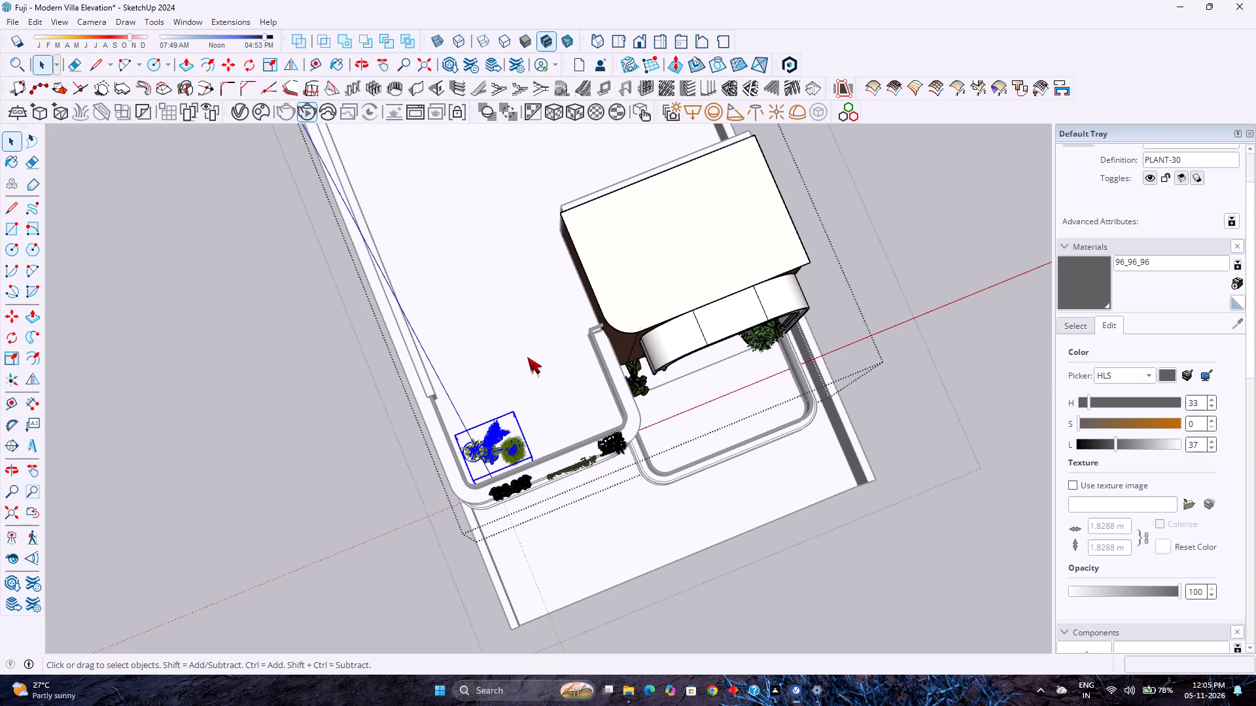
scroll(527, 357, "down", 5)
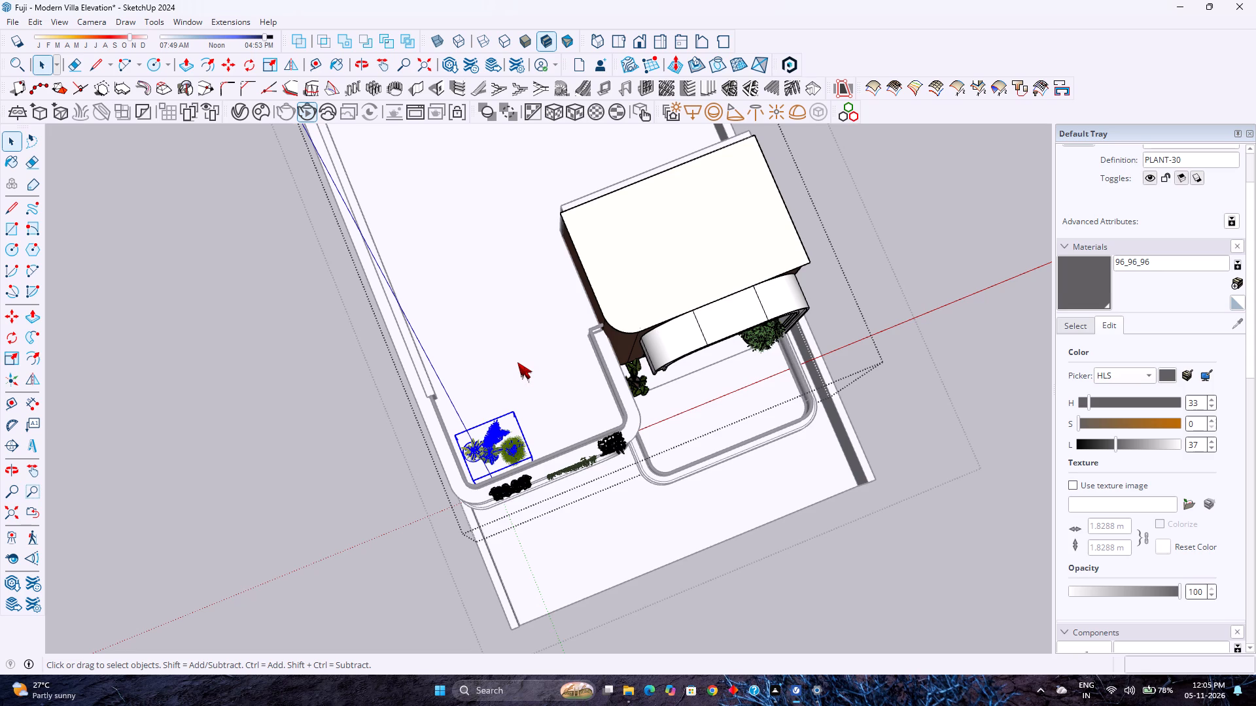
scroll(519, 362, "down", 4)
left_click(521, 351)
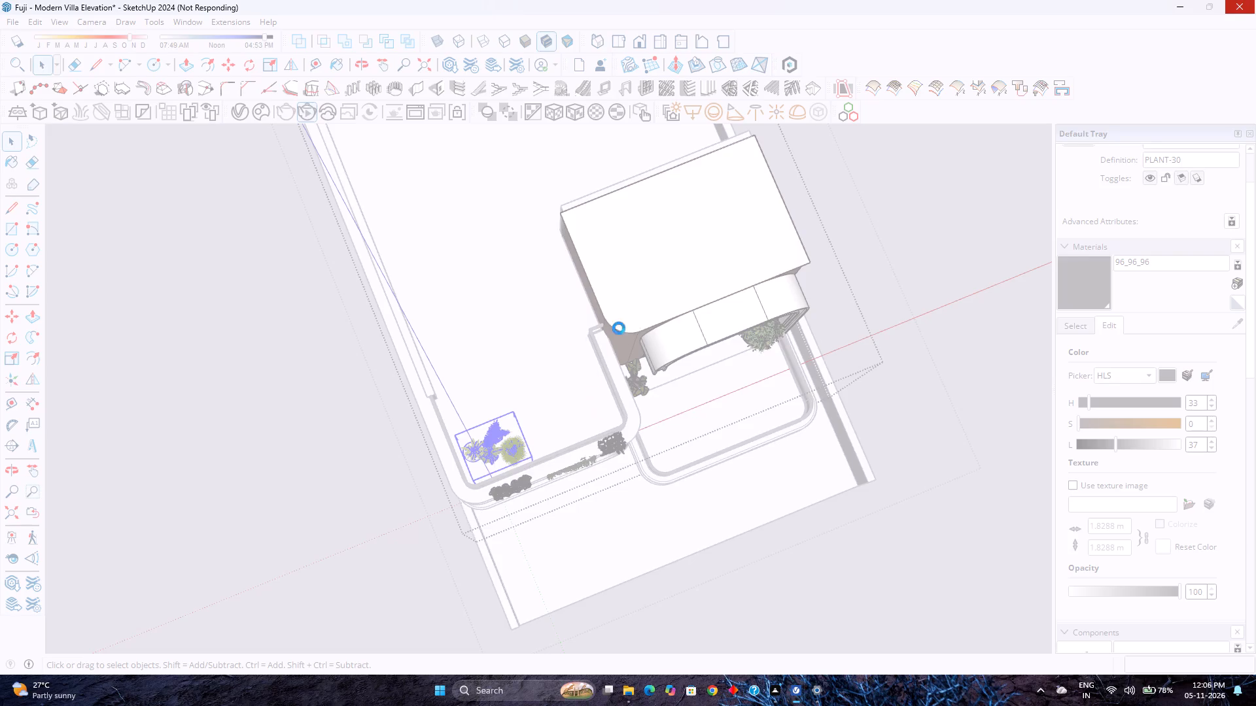
Switch to the Windows Settings app and start uninstalling Autodesk Revit 2025 from the installed apps.
left_click(815, 694)
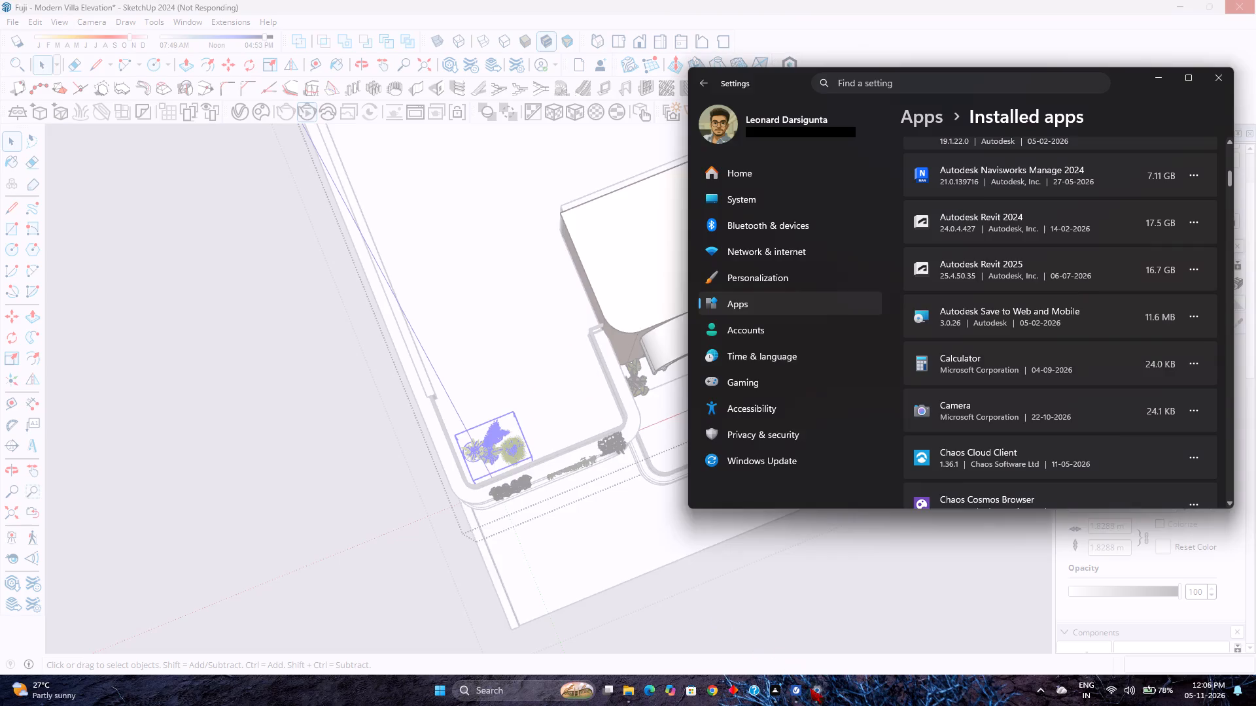
left_click(1203, 271)
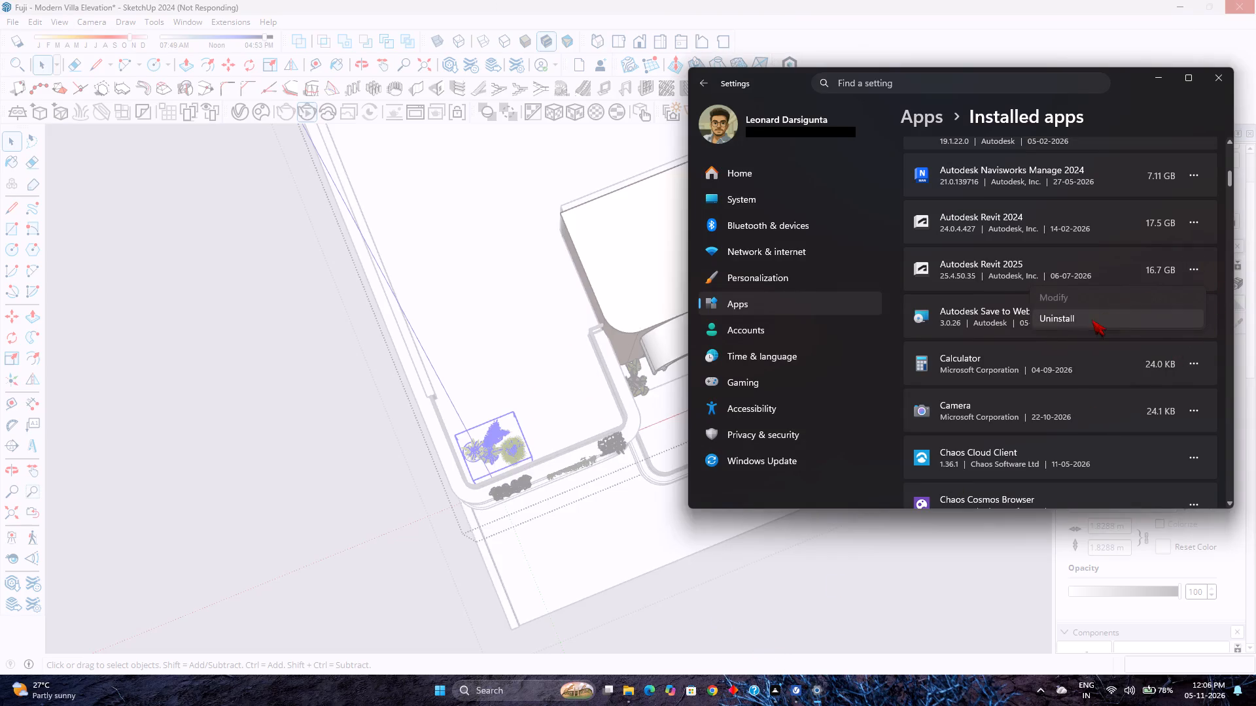
left_click(1092, 320)
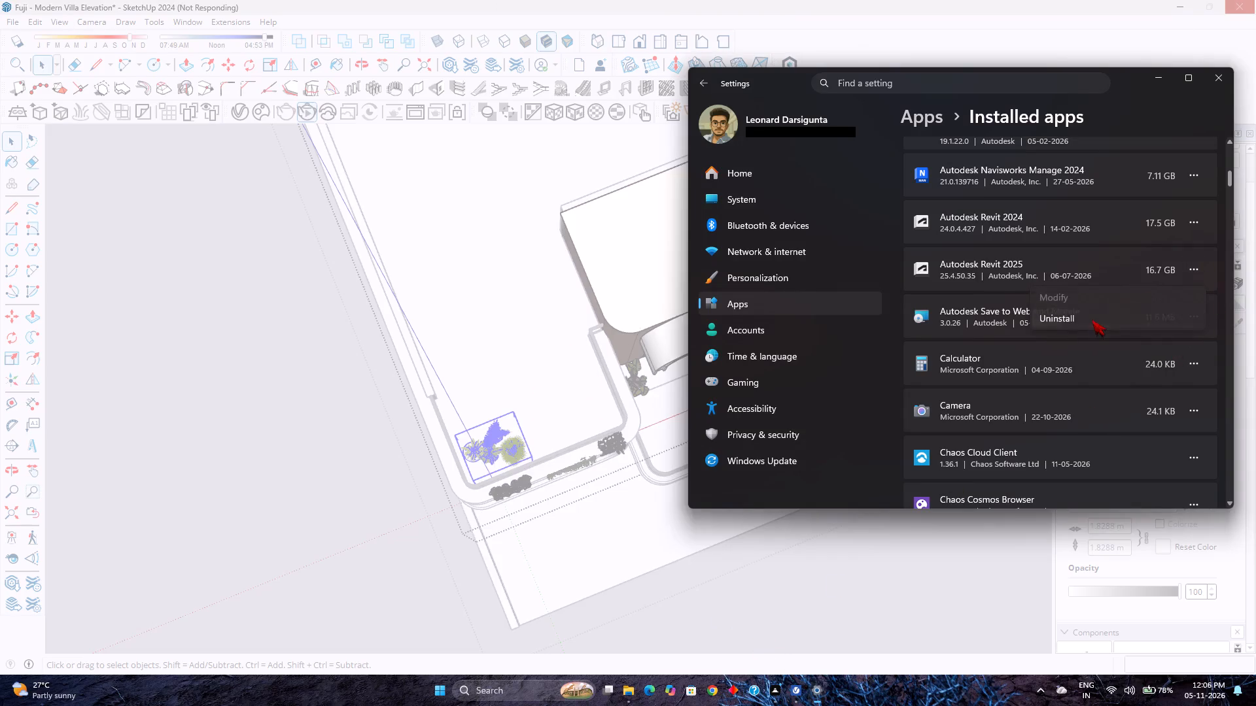
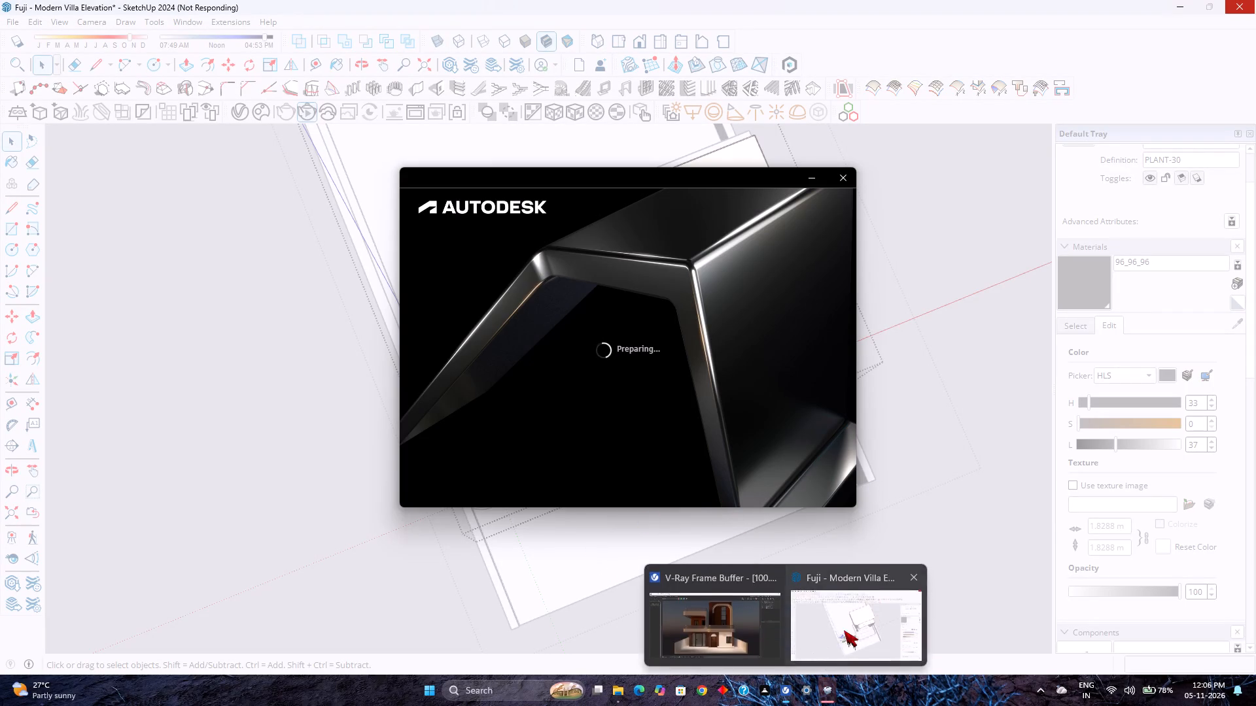
Switch back to the Fuji - Modern Villa Elevation model in SketchUp.
left_click(844, 630)
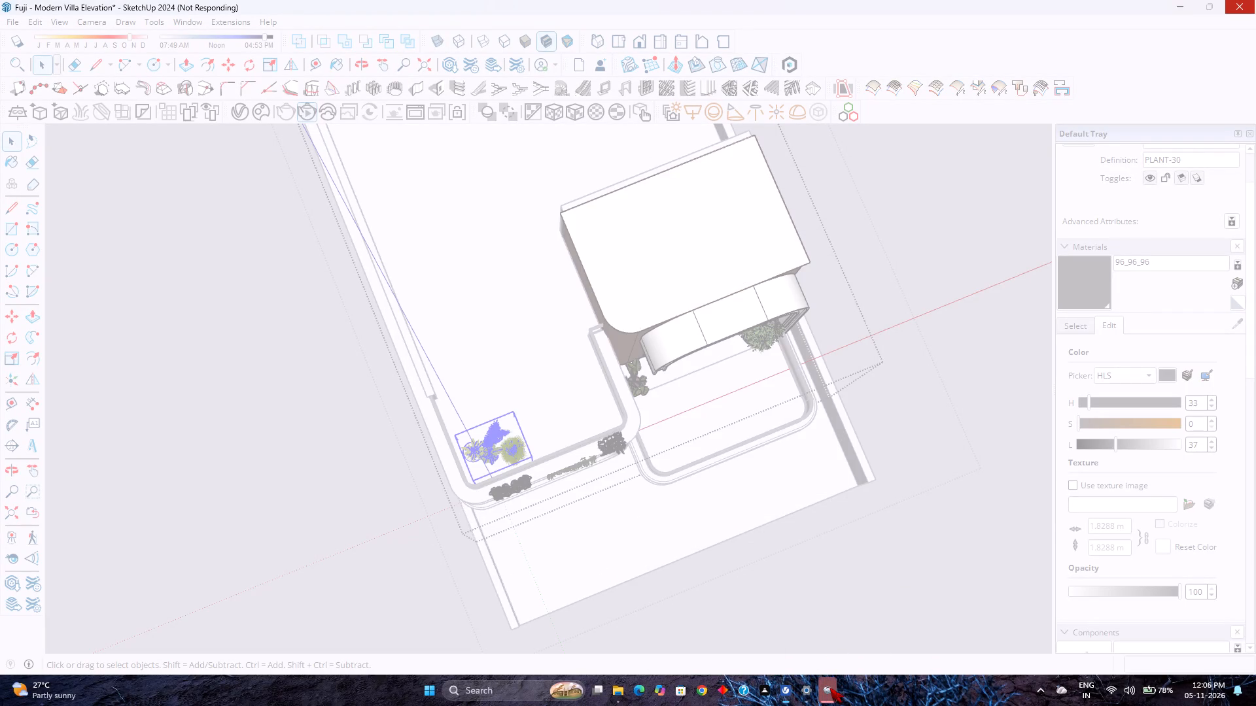
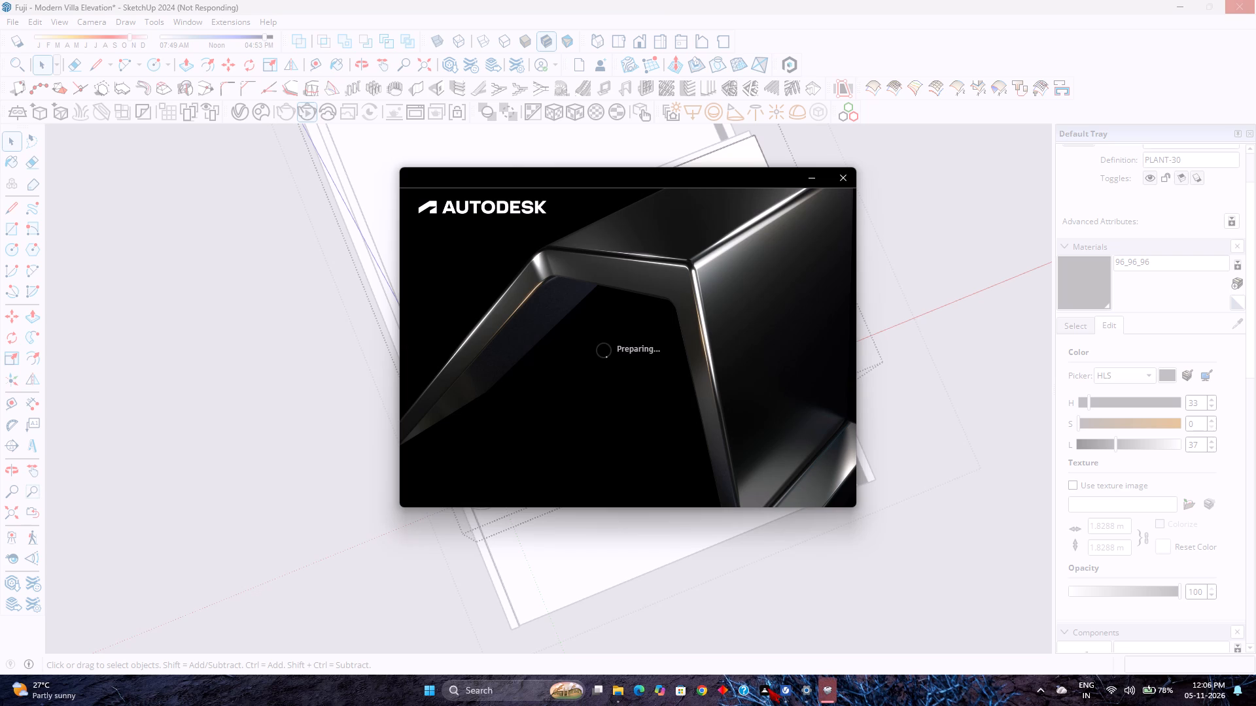
Switch from the Autodesk uninstaller back to the Fuji - Modern Villa Elevation model in SketchUp.
left_click(784, 693)
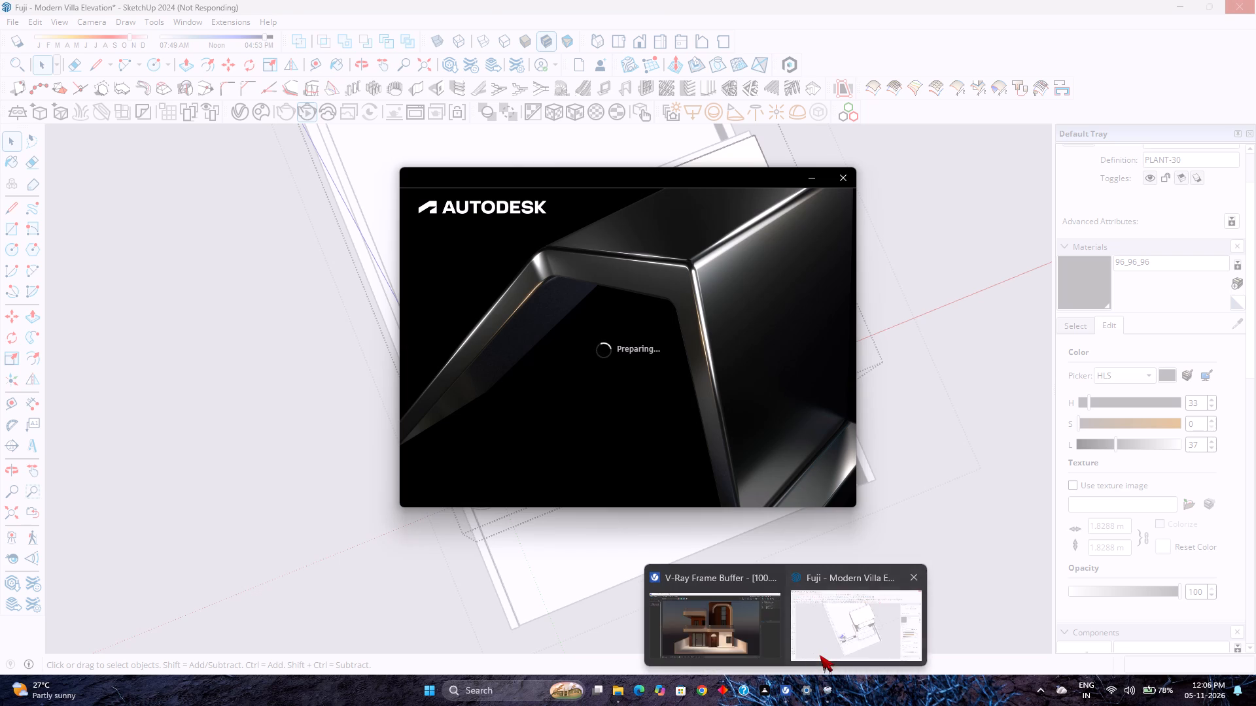
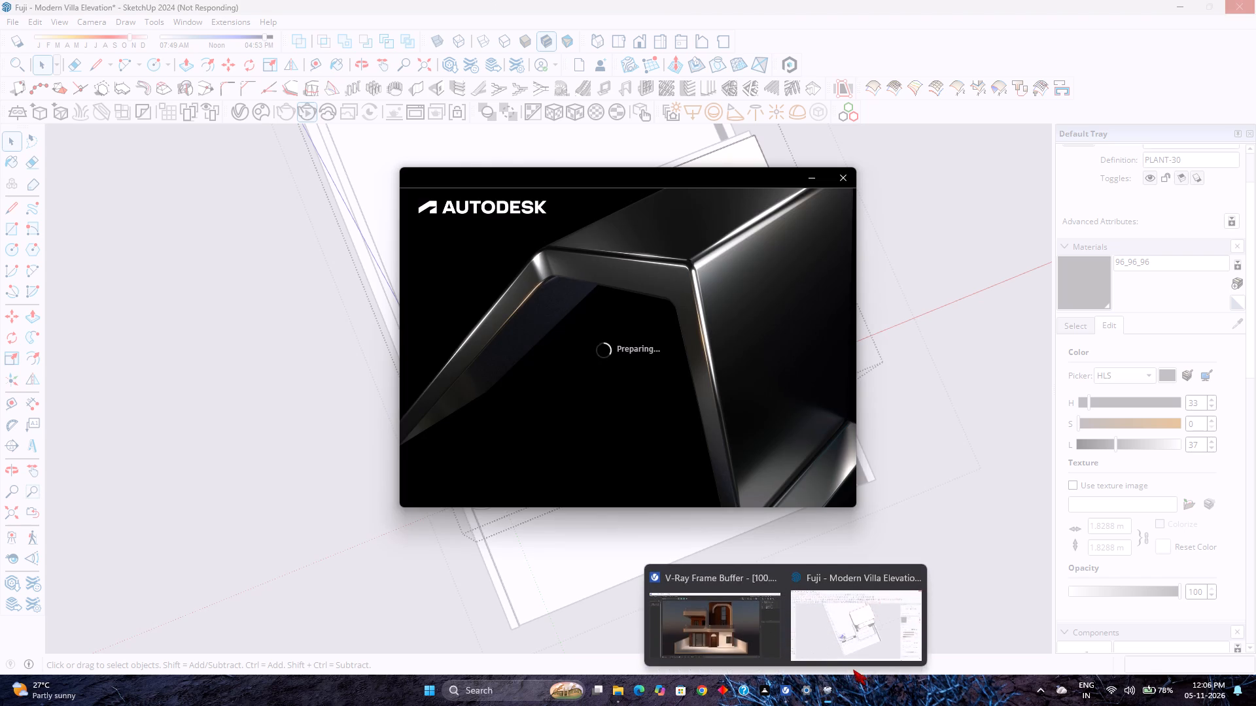
Switch from the Autodesk uninstaller to the Fuji - Modern Villa Elevation model window in SketchUp.
left_click(841, 647)
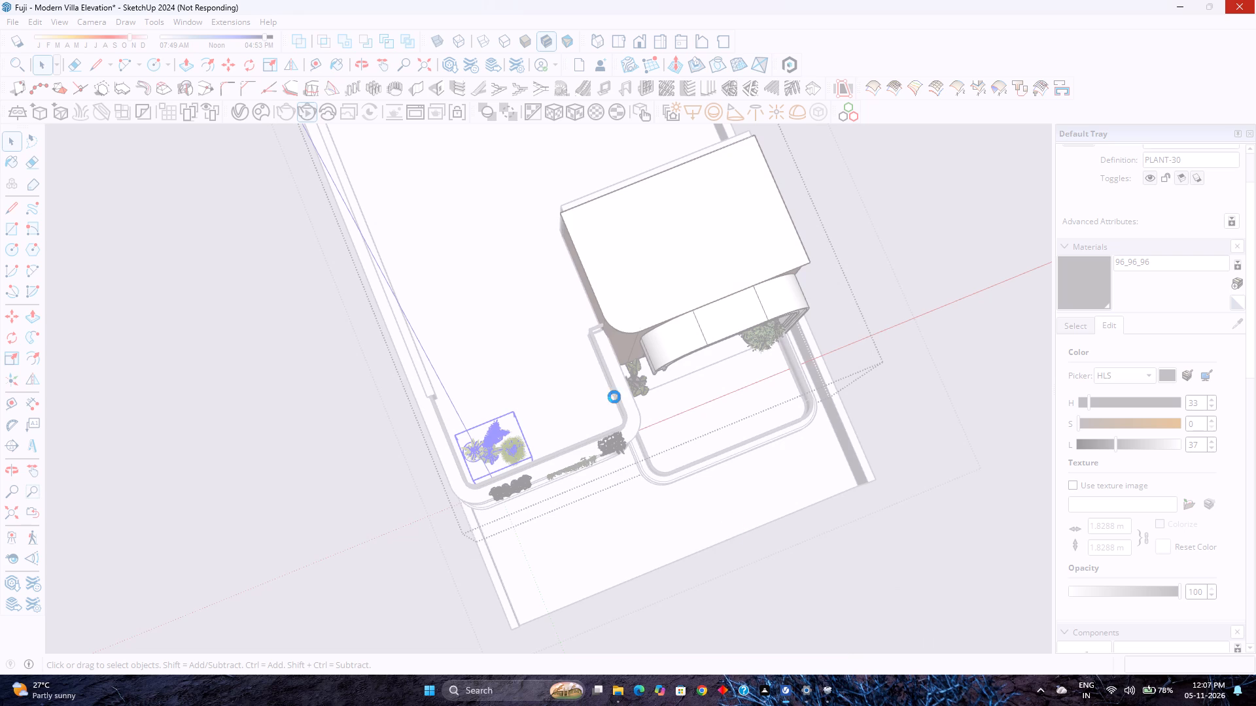
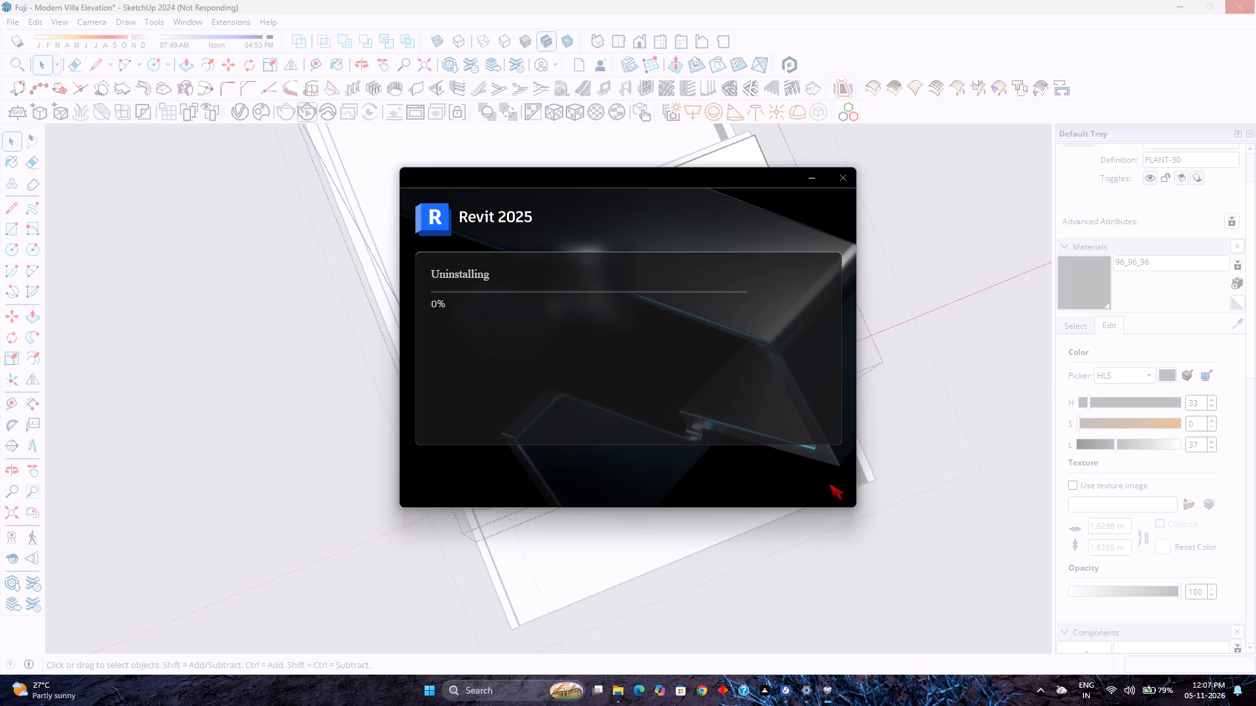
Switch from the Revit 2025 uninstaller back to the Fuji - Modern Villa Elevation model window in SketchUp.
left_click(778, 690)
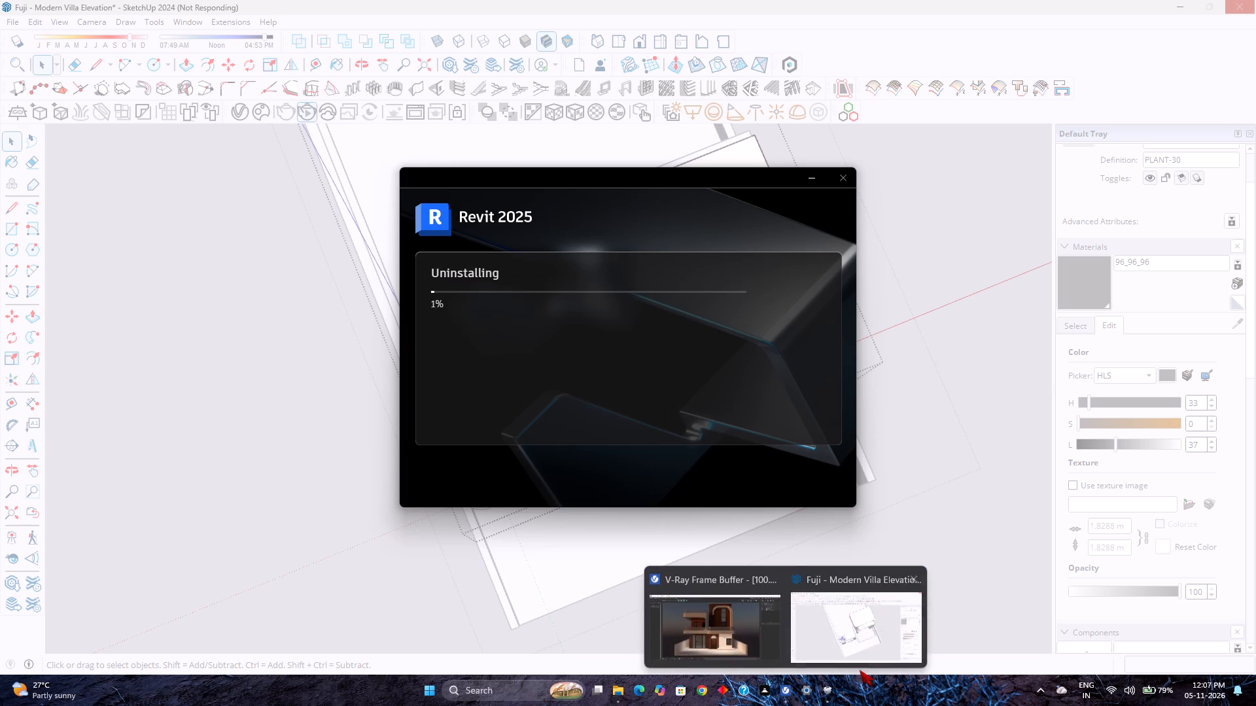
left_click(862, 643)
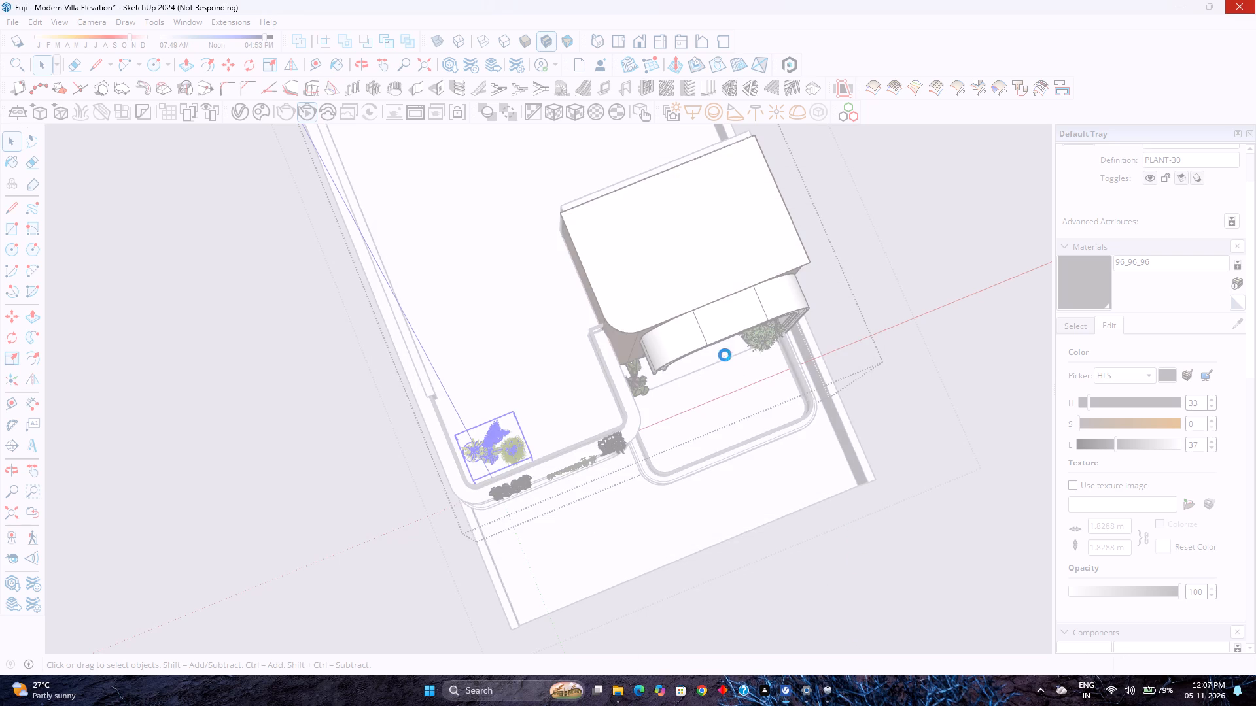
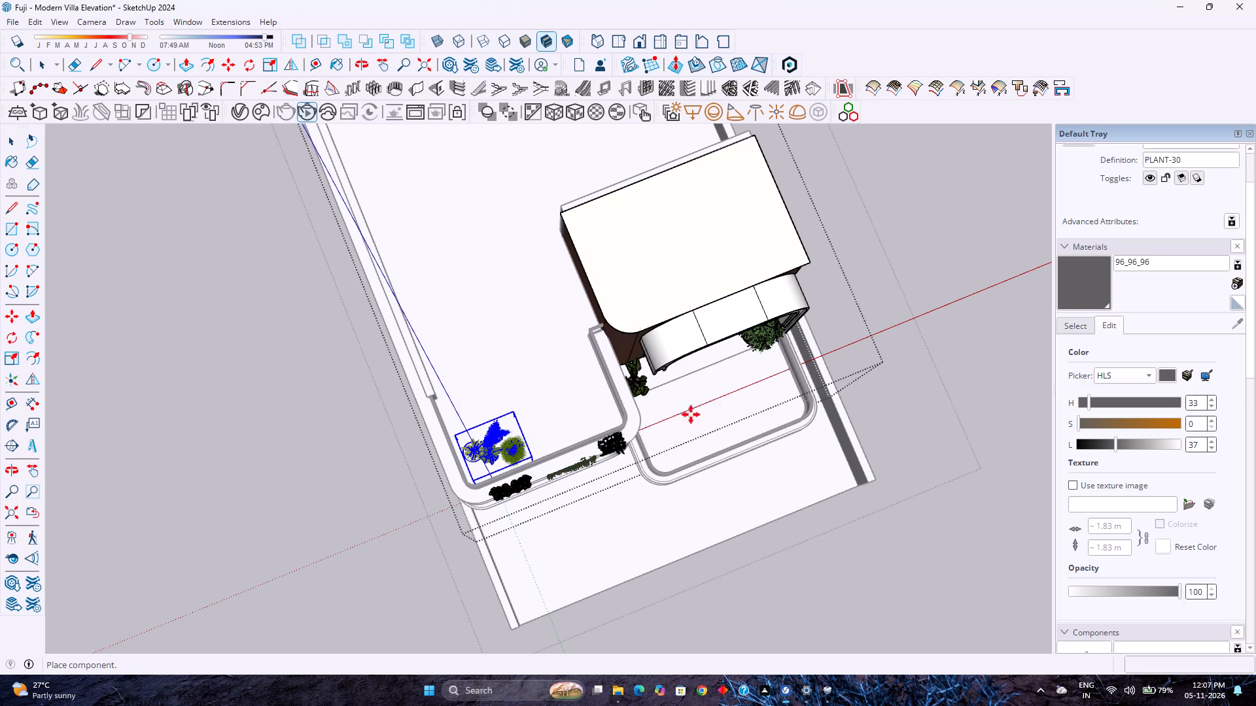
Place the downloaded plant component by the end corner of the low compound wall, clear of the villa.
scroll(577, 430, "down", 3)
scroll(577, 430, "up", 3)
scroll(577, 430, "down", 3)
scroll(577, 430, "up", 2)
scroll(578, 428, "down", 3)
scroll(578, 428, "up", 2)
scroll(582, 424, "down", 2)
scroll(582, 424, "up", 3)
scroll(582, 424, "down", 5)
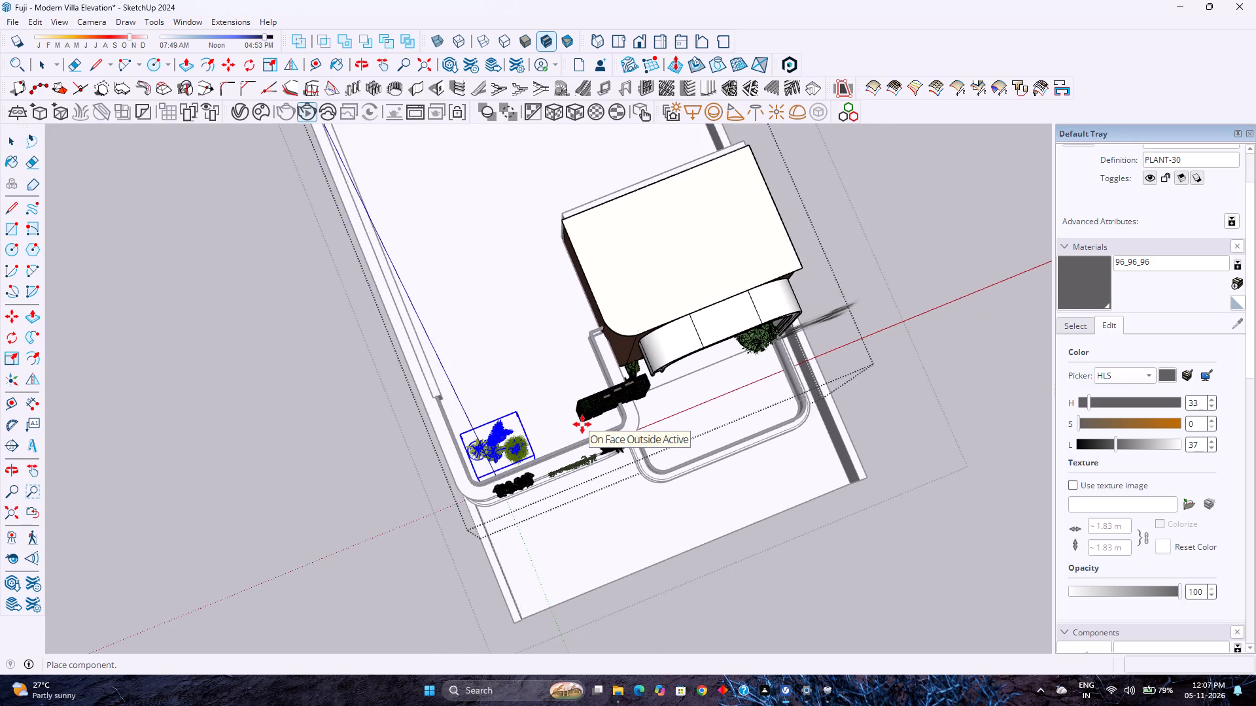
middle_click_drag(580, 424, 870, 246)
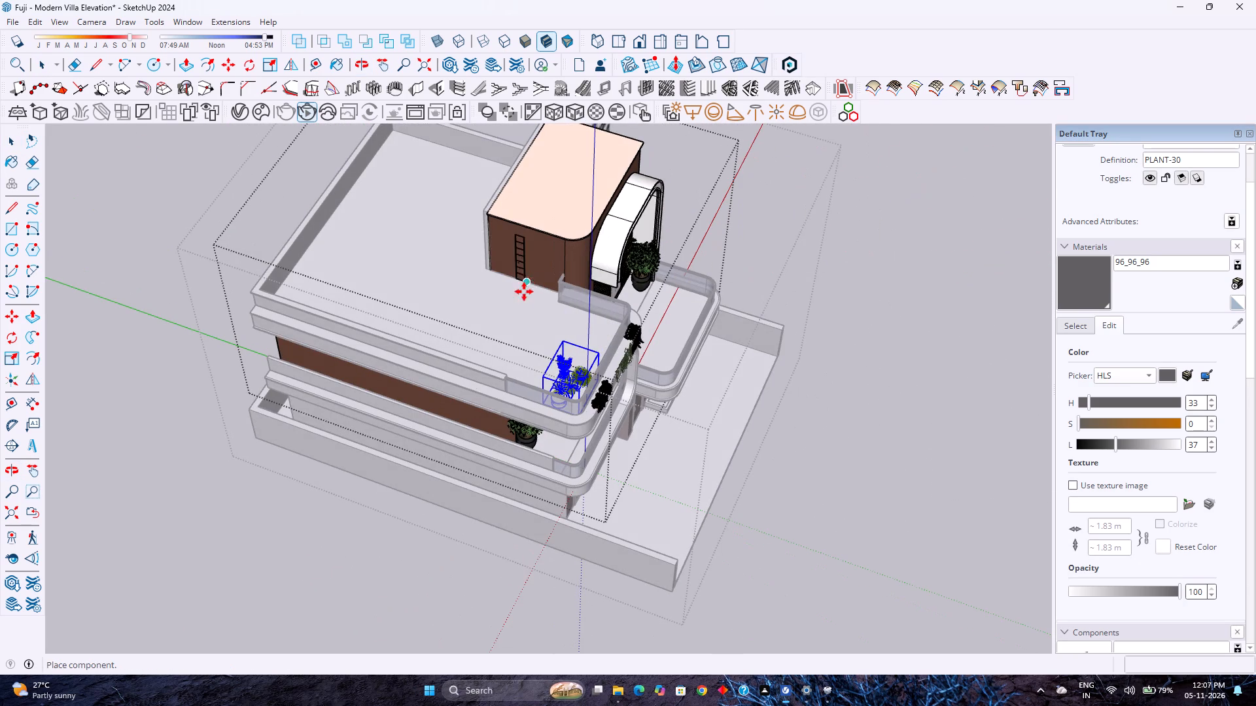
left_click(779, 329)
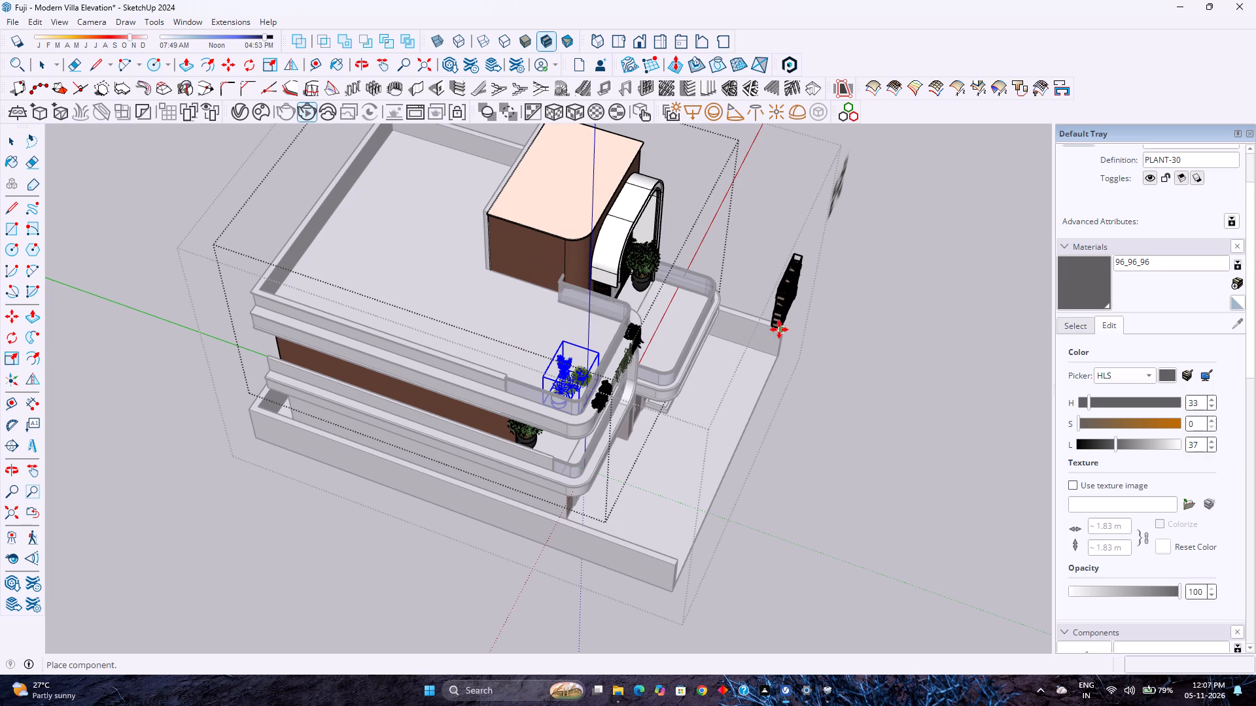
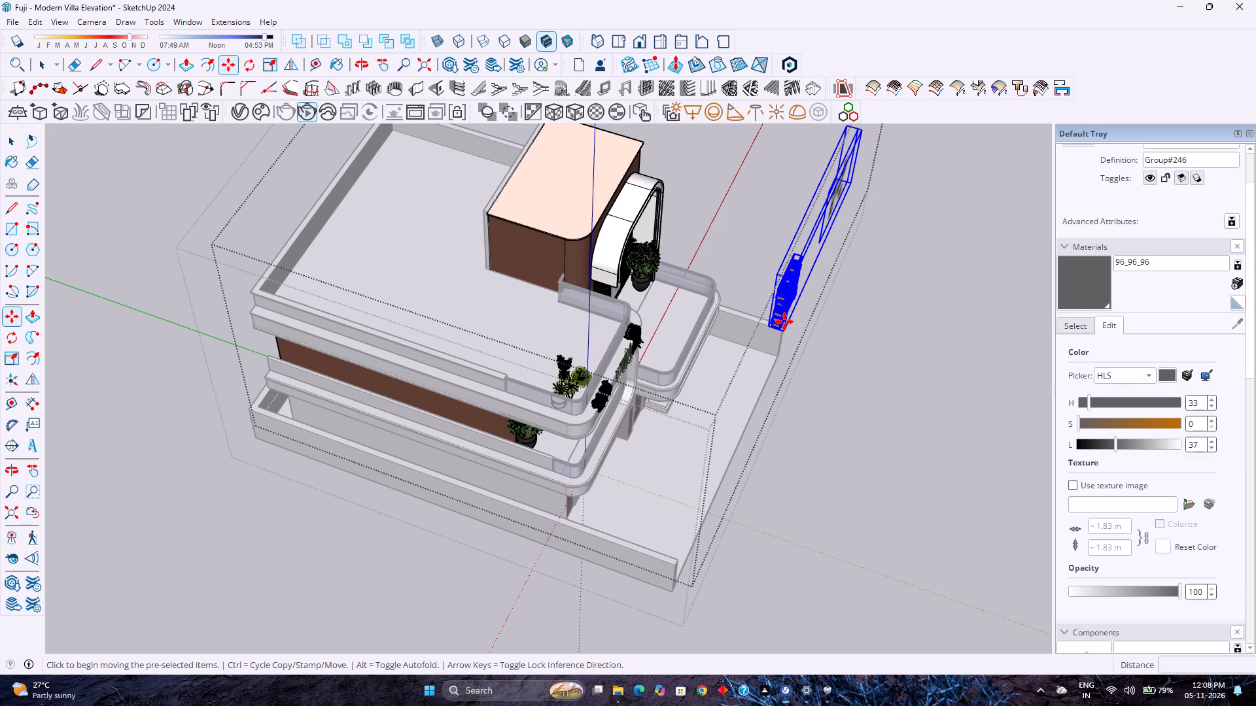
Inside the plant group by the compound wall's end corner, delete the detached far piece, keeping the plants nearest the wall.
key("space")
key("space")
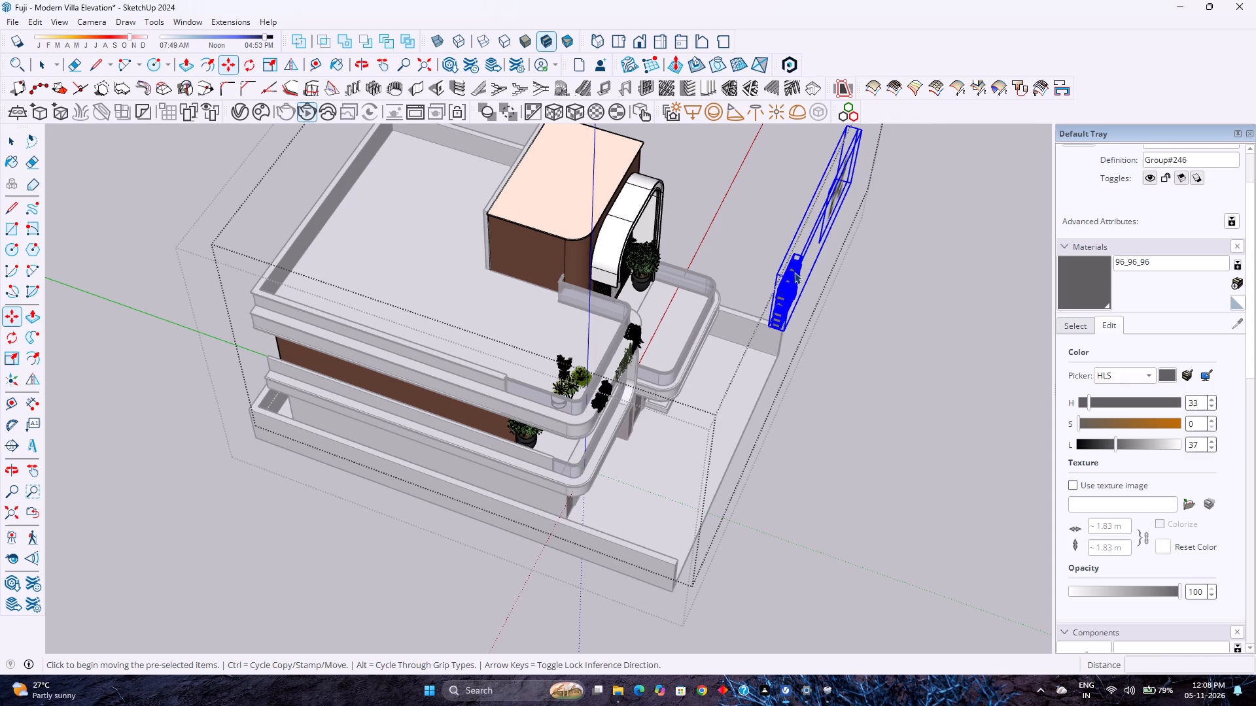
double_click(790, 280)
scroll(790, 280, "up", 4)
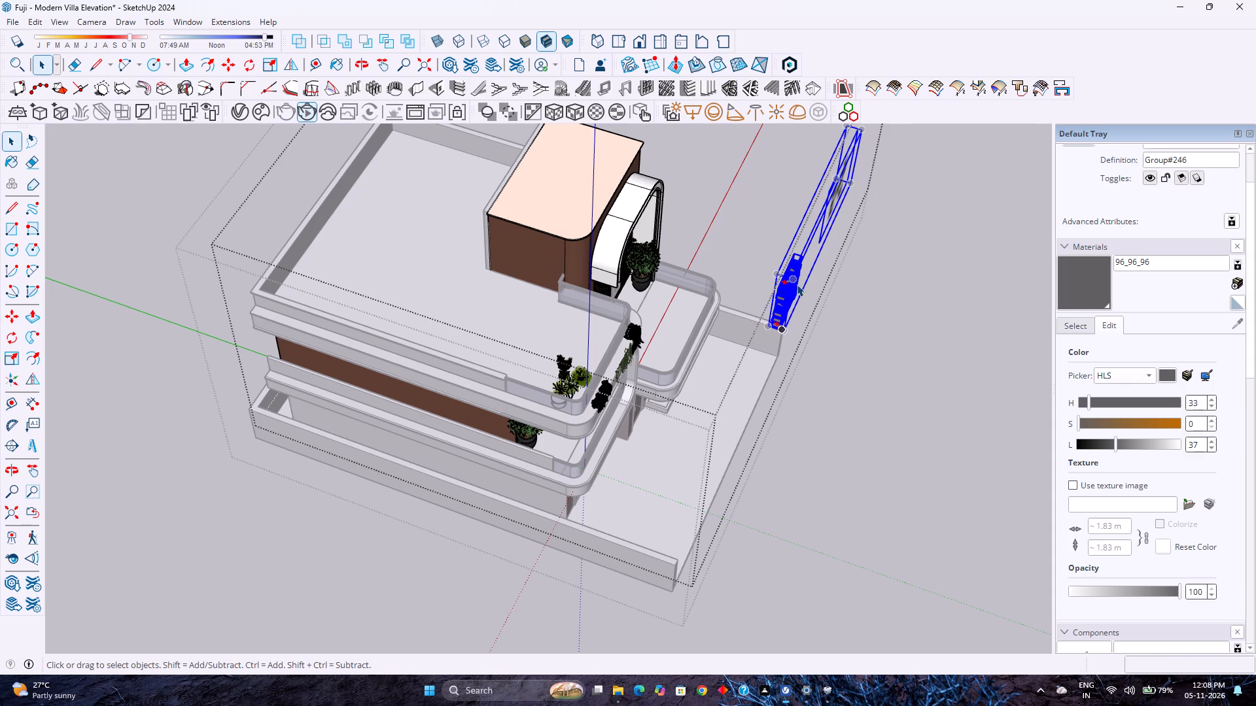
scroll(829, 258, "down", 5)
middle_click_drag(833, 258, 658, 216)
middle_click(658, 216)
middle_click(658, 216)
scroll(658, 216, "down", 2)
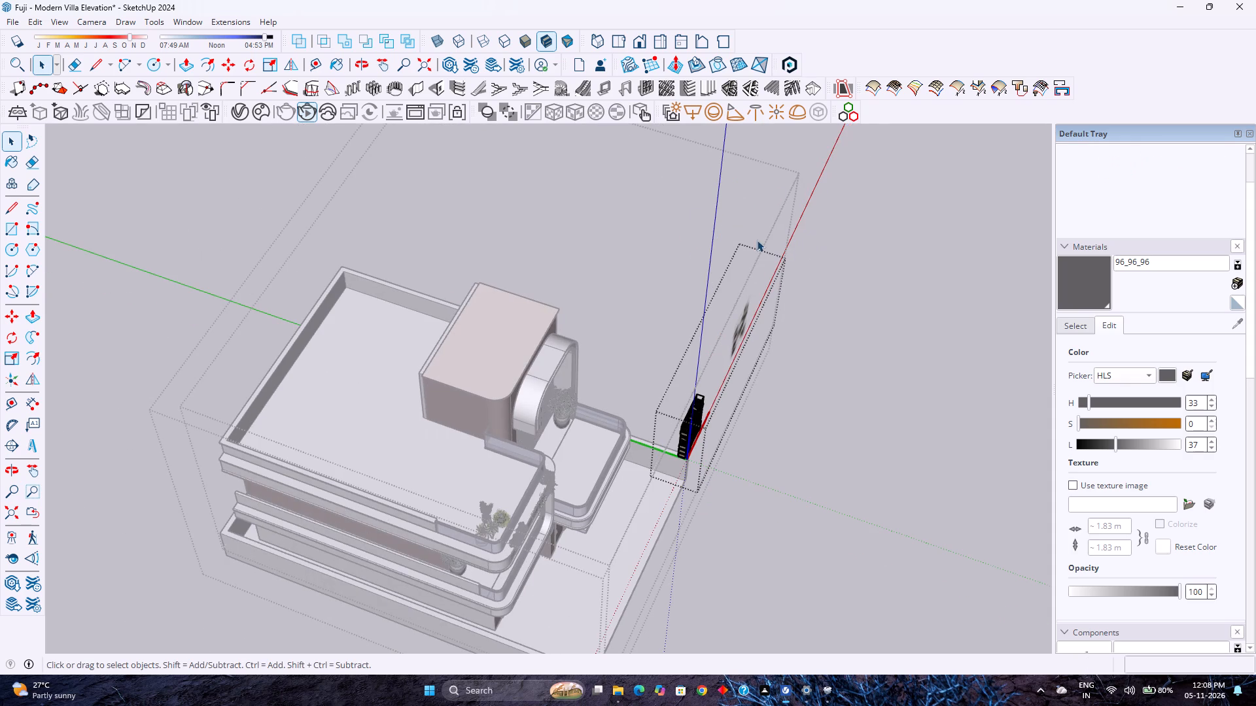
left_click(748, 324)
key("Delete")
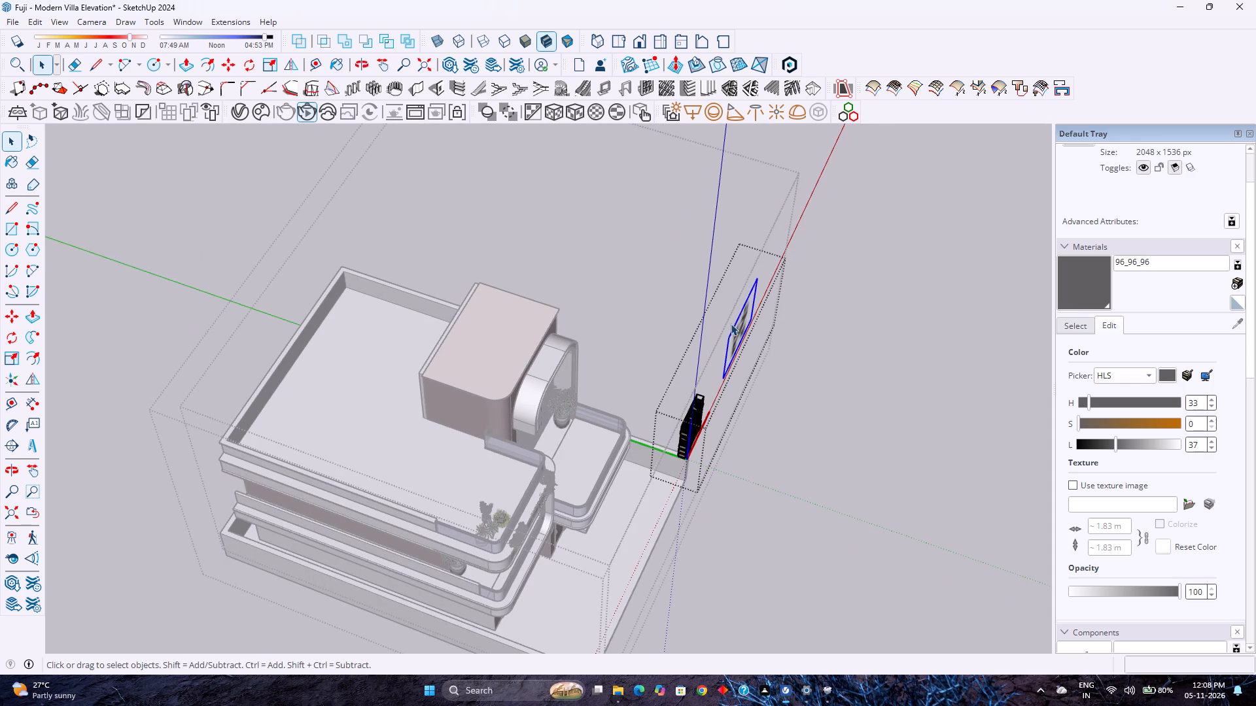
left_click(810, 386)
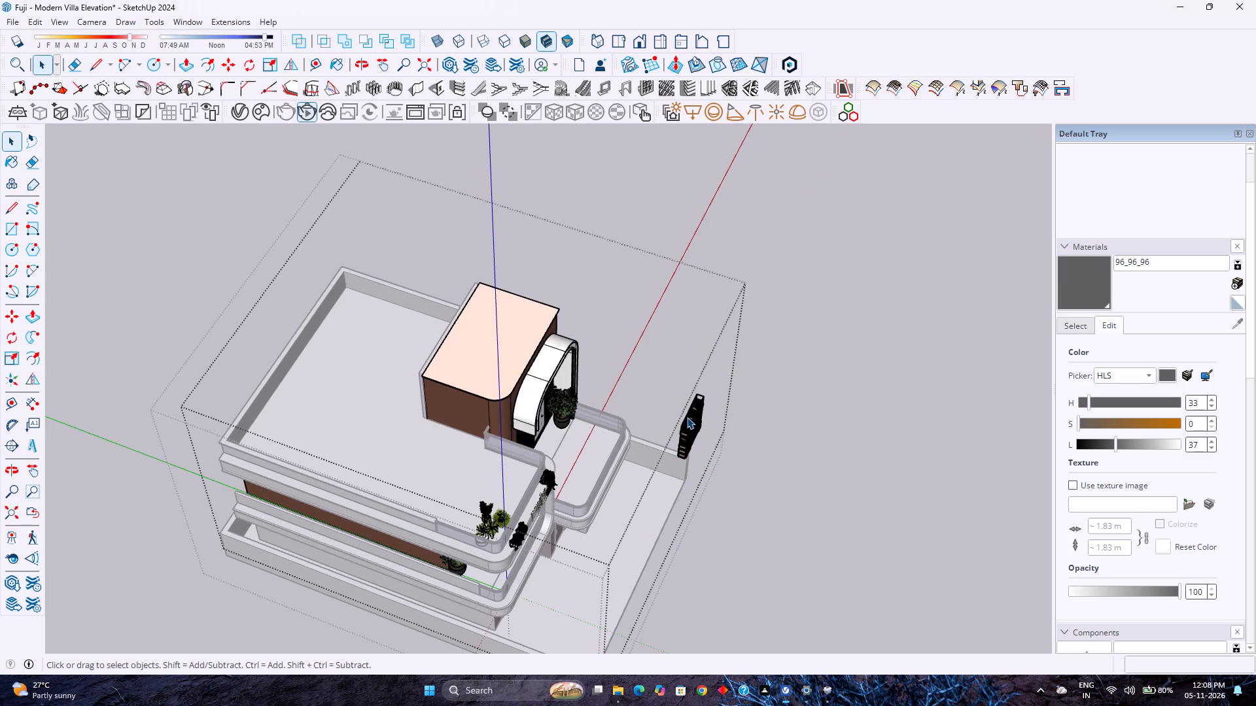
Select the remaining plant group at the low compound wall's end corner and open it for editing.
left_click(694, 412)
left_click(695, 430)
left_click(687, 424)
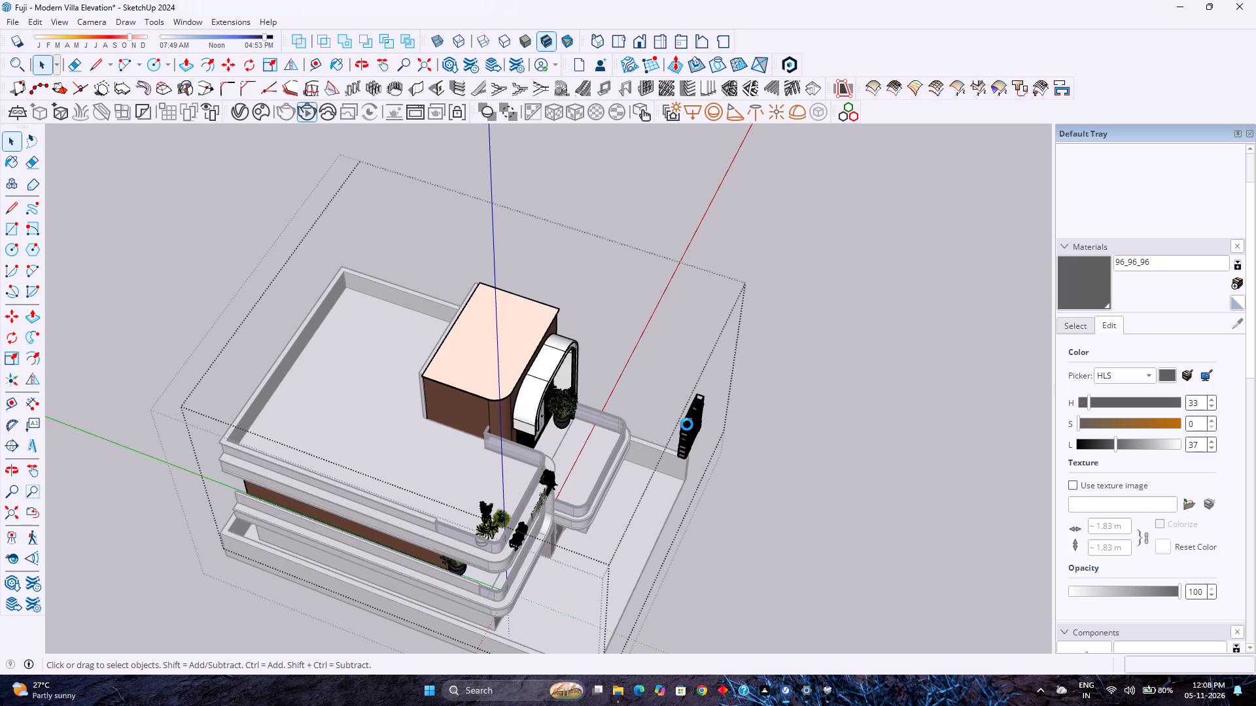
left_click(695, 423)
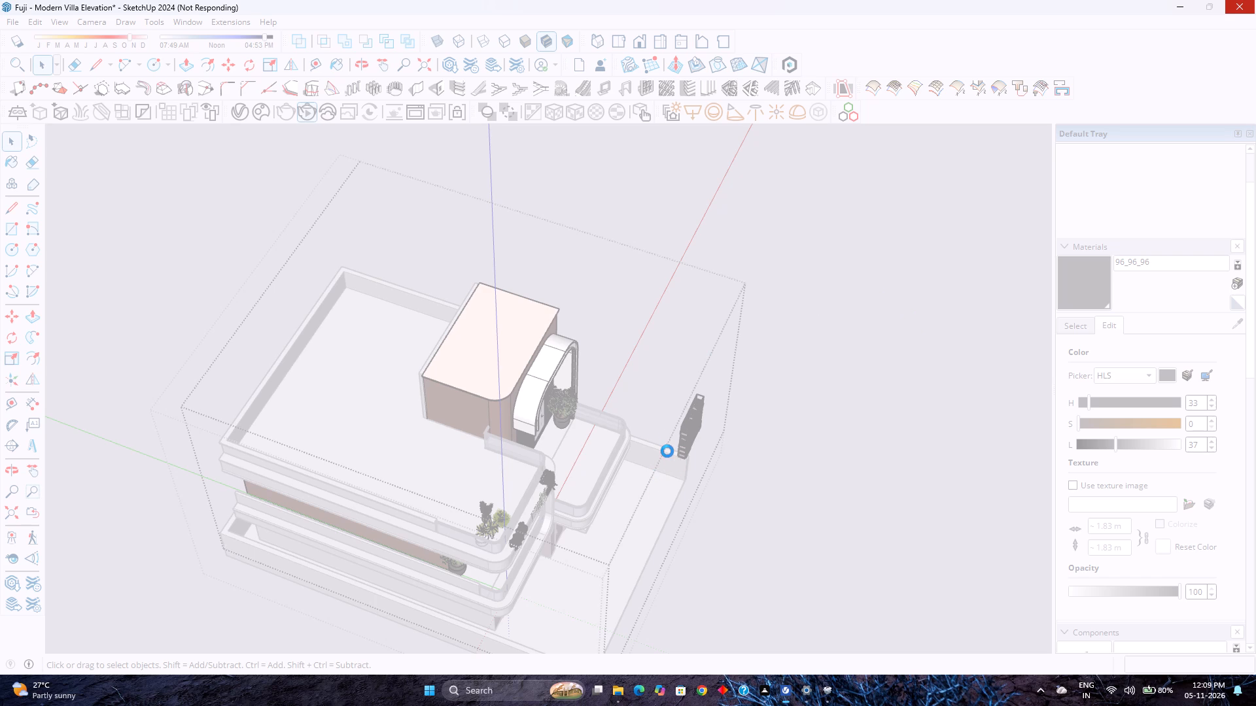
left_click(689, 428)
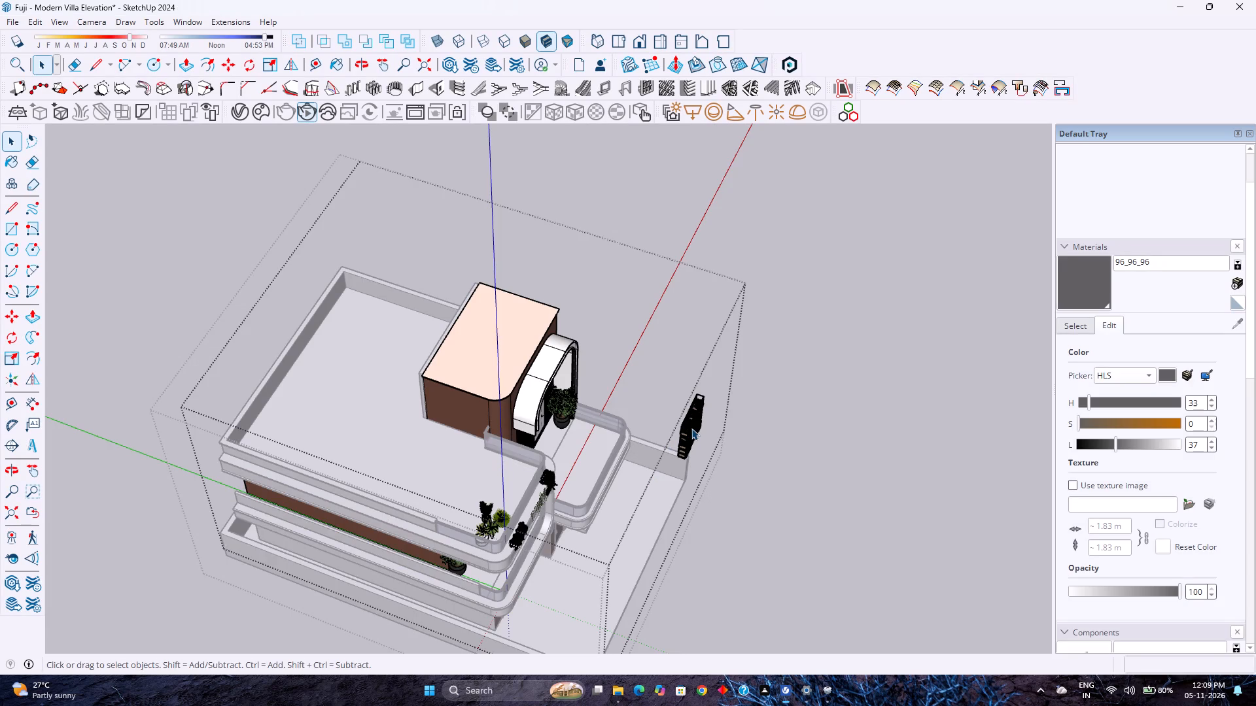
left_click(693, 425)
double_click(693, 425)
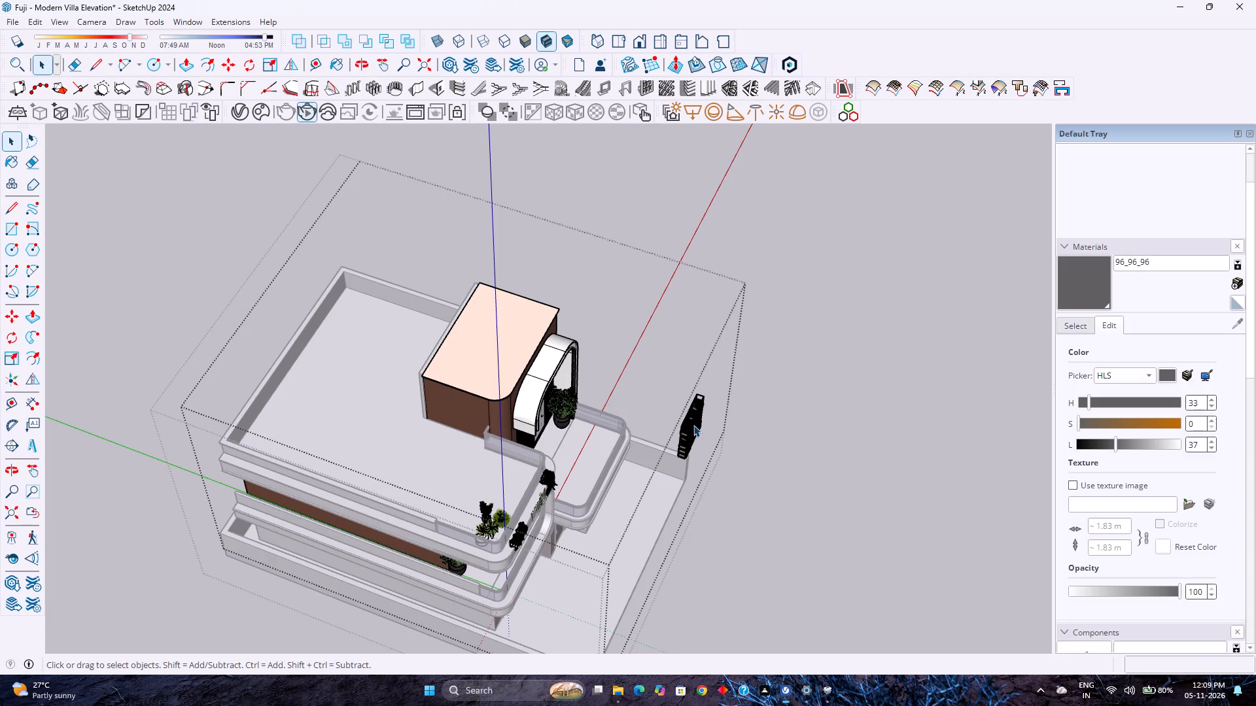
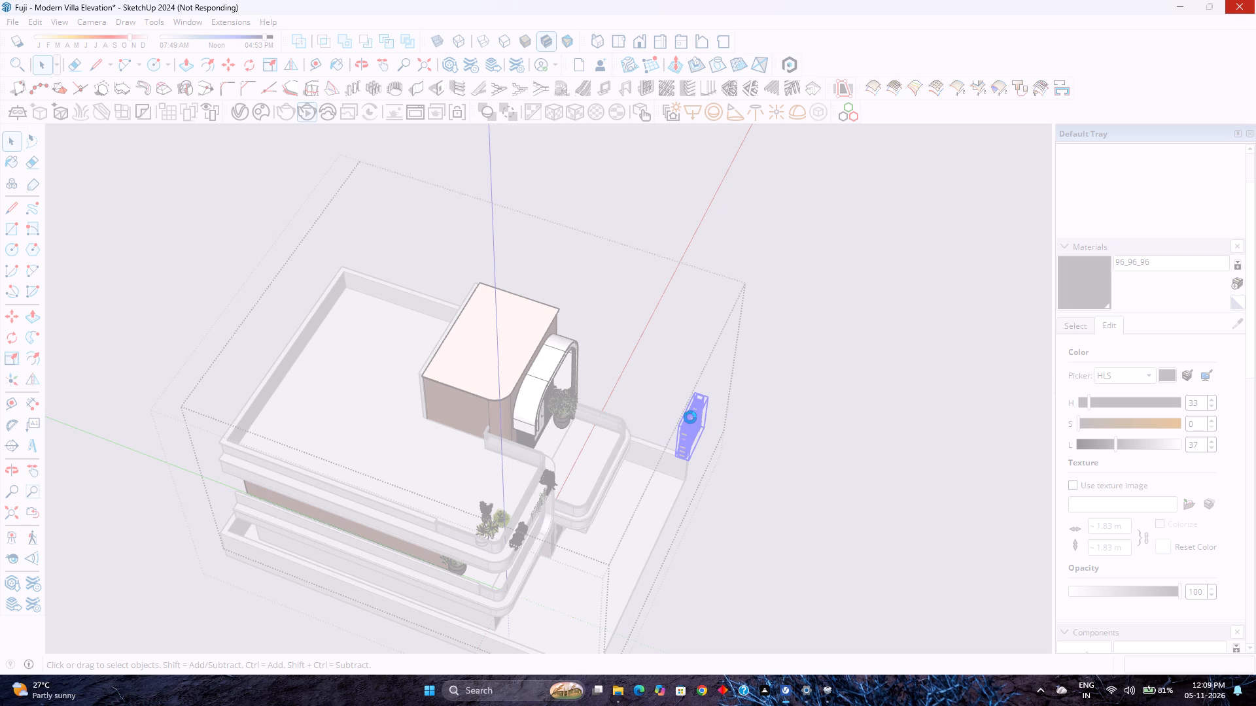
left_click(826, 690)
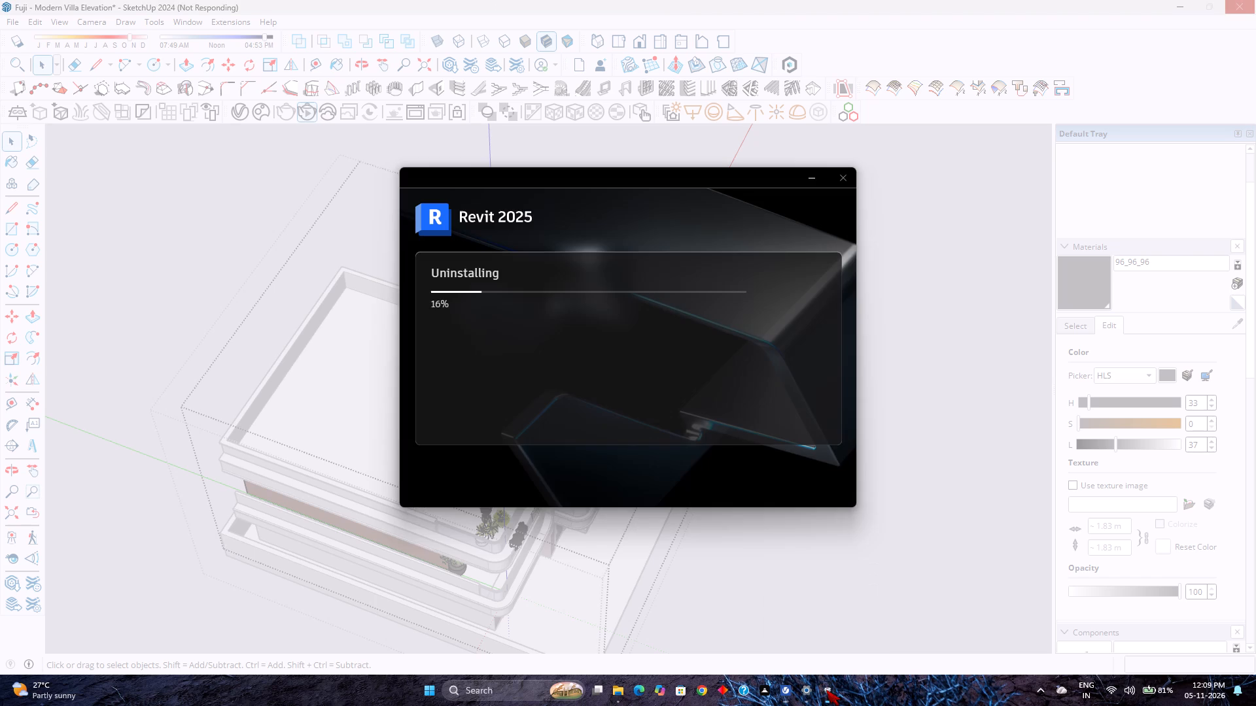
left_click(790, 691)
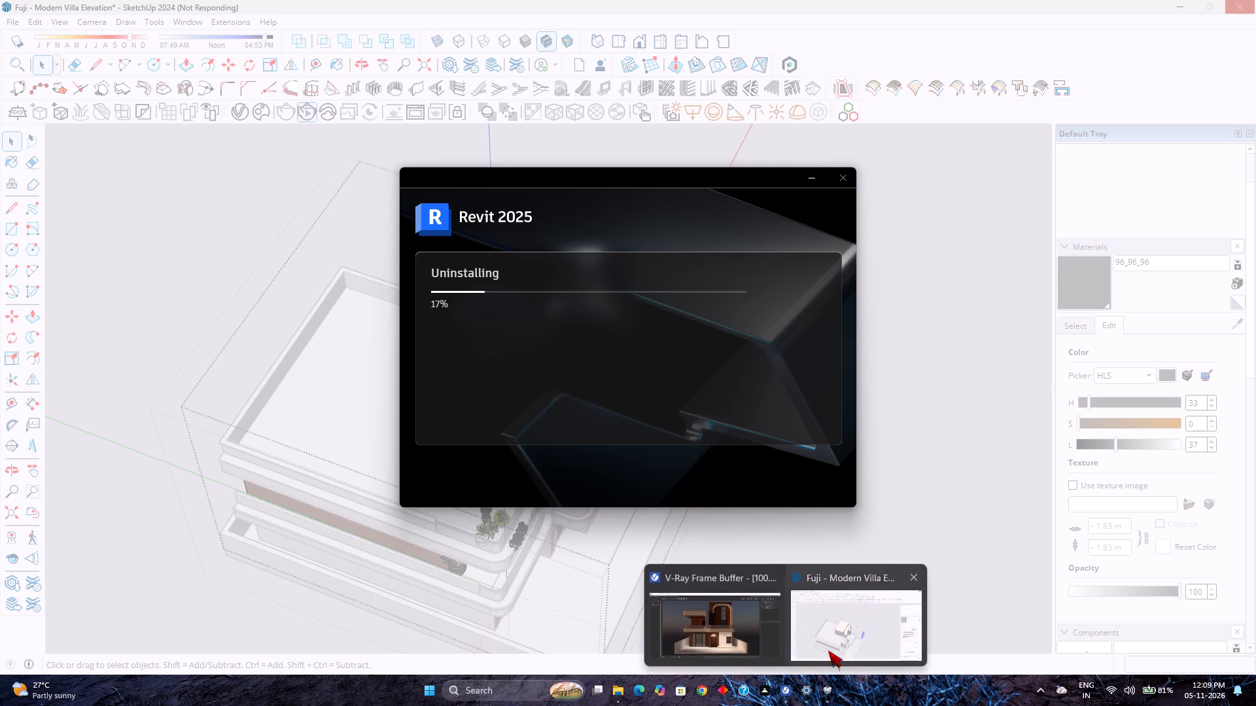
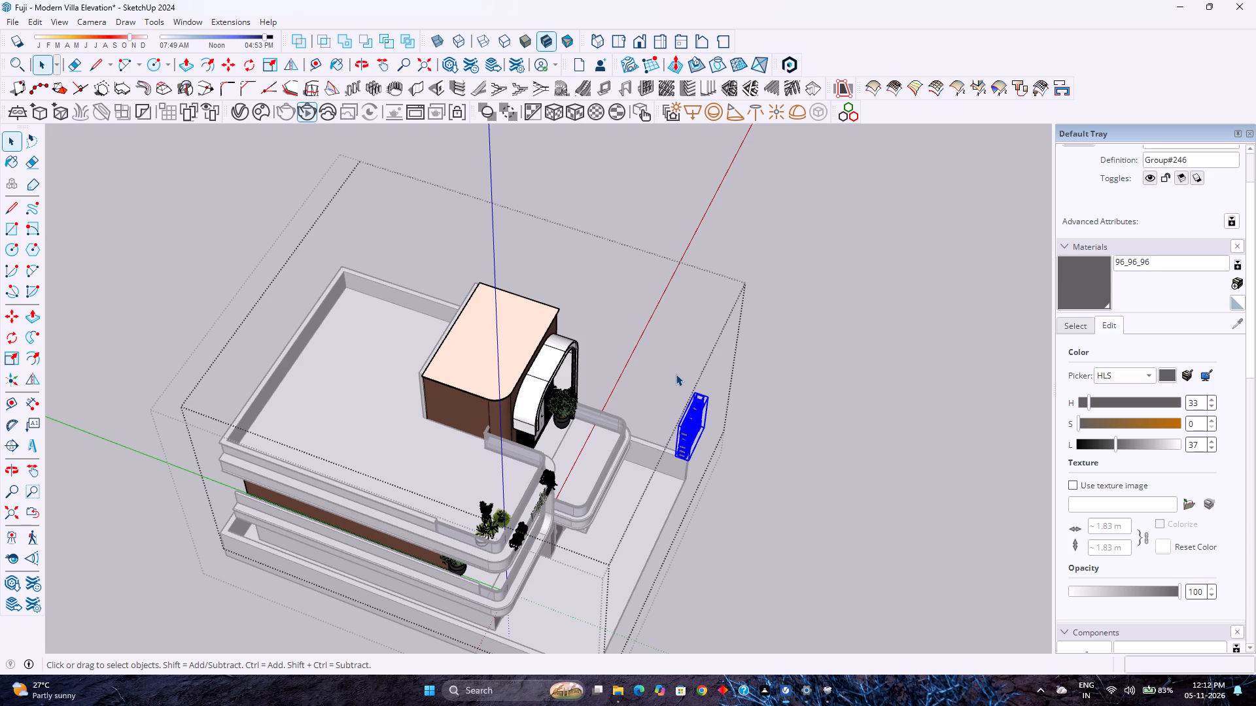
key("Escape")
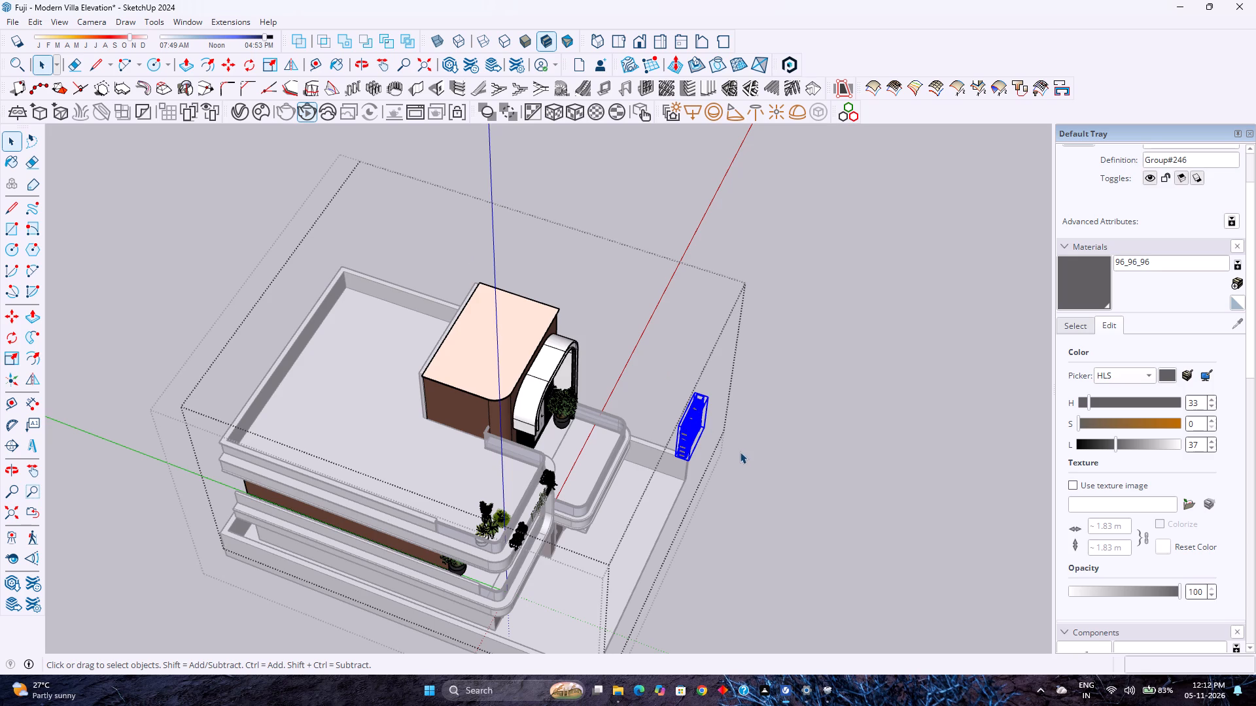
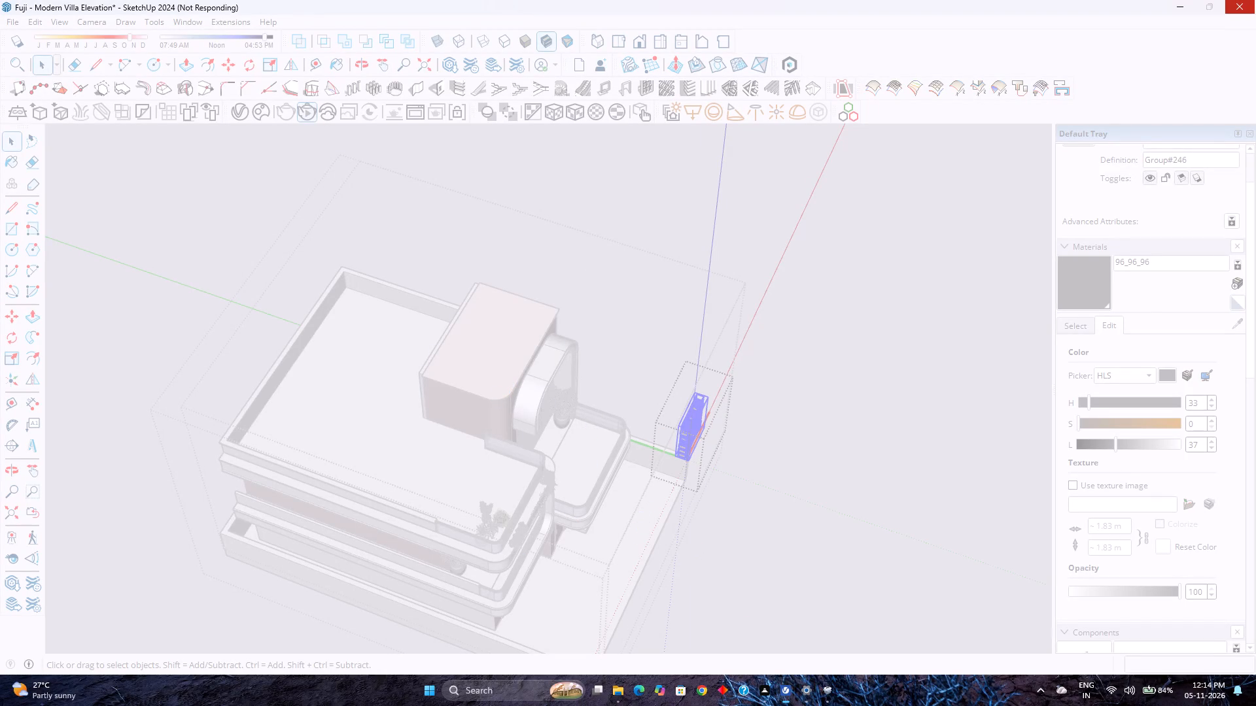
Switch to the Revit 2025 uninstaller window to check its progress.
left_click(828, 684)
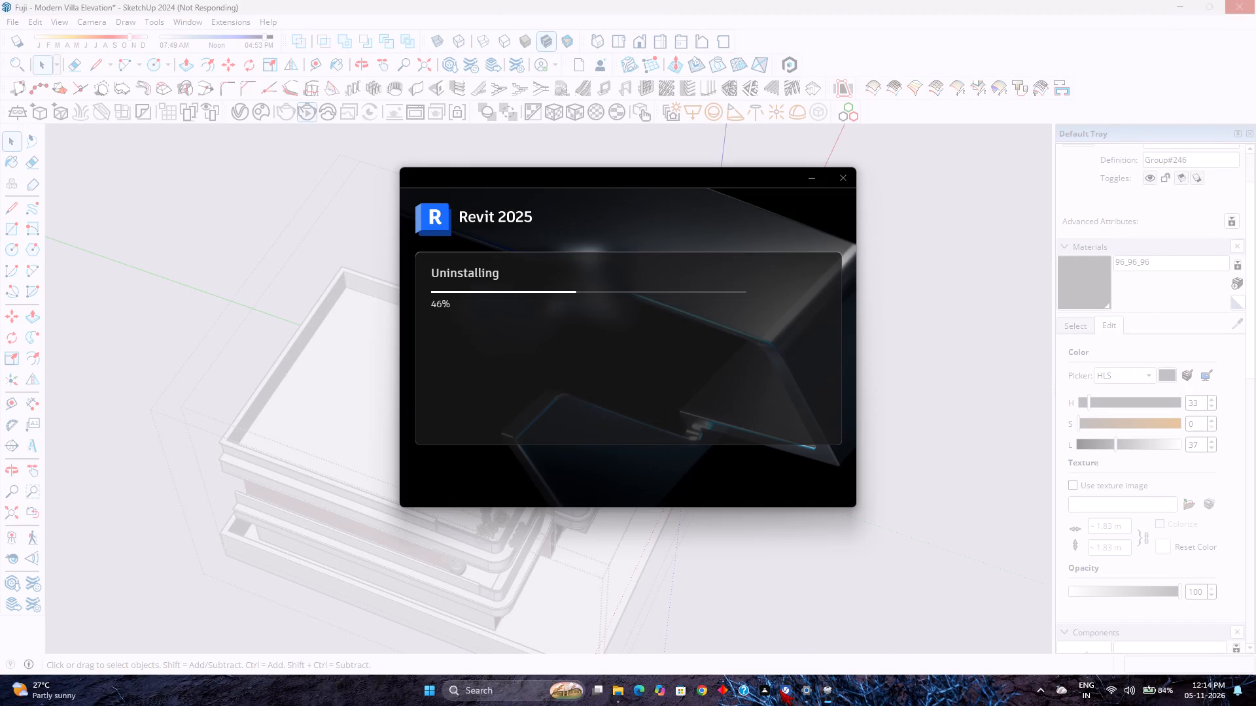
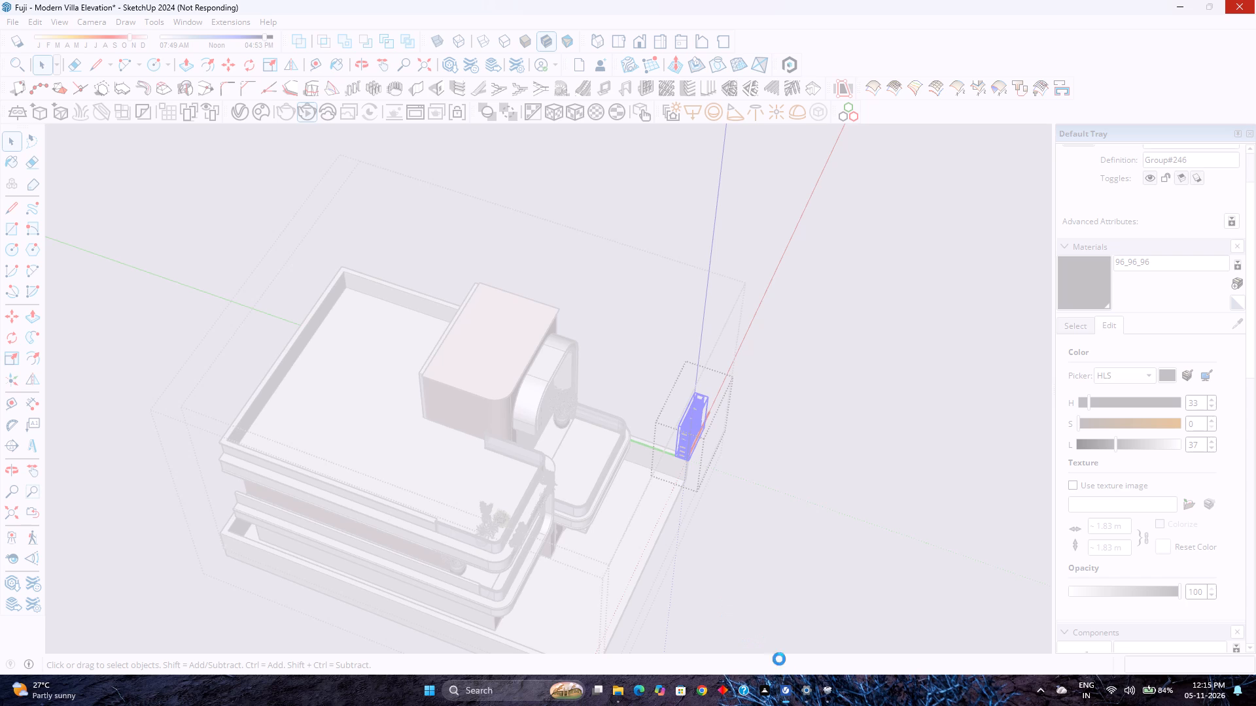
Switch to the Revit 2025 uninstaller window to check how far the uninstall has progressed.
left_click(824, 691)
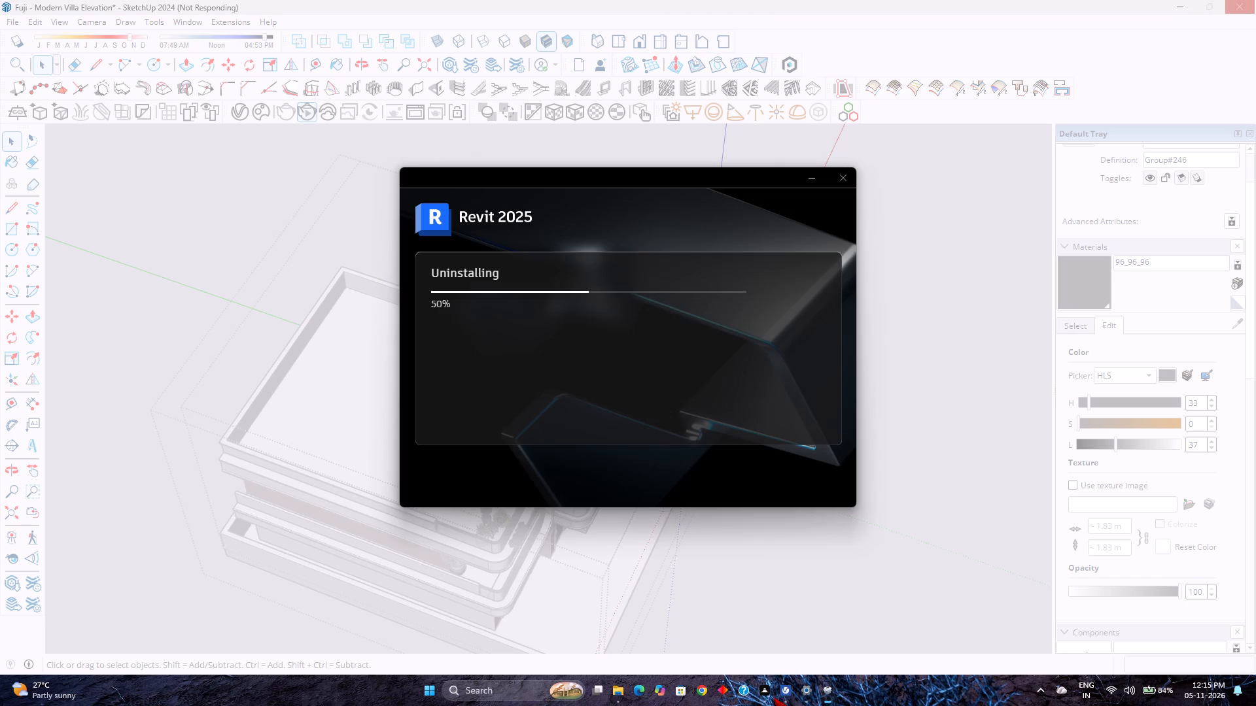
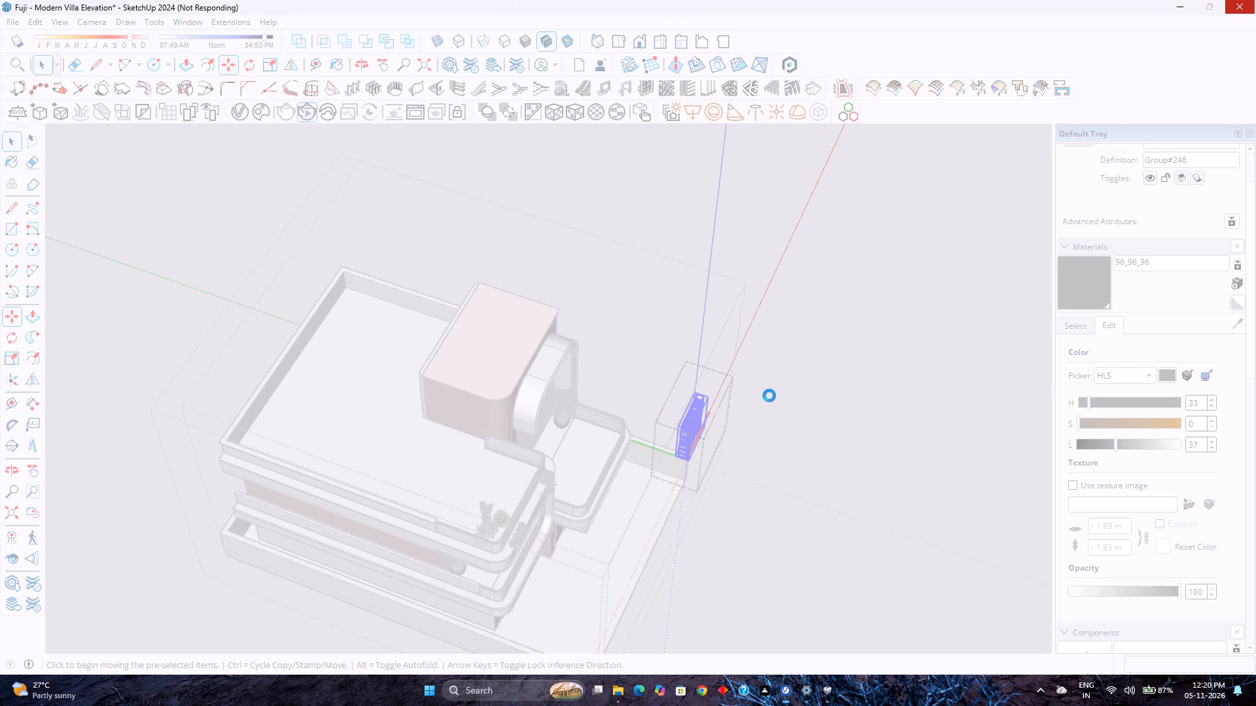
Close the planter shelf's nested groups to return to the whole villa model.
scroll(765, 396, "up", 2)
scroll(765, 396, "down", 2)
scroll(765, 396, "up", 2)
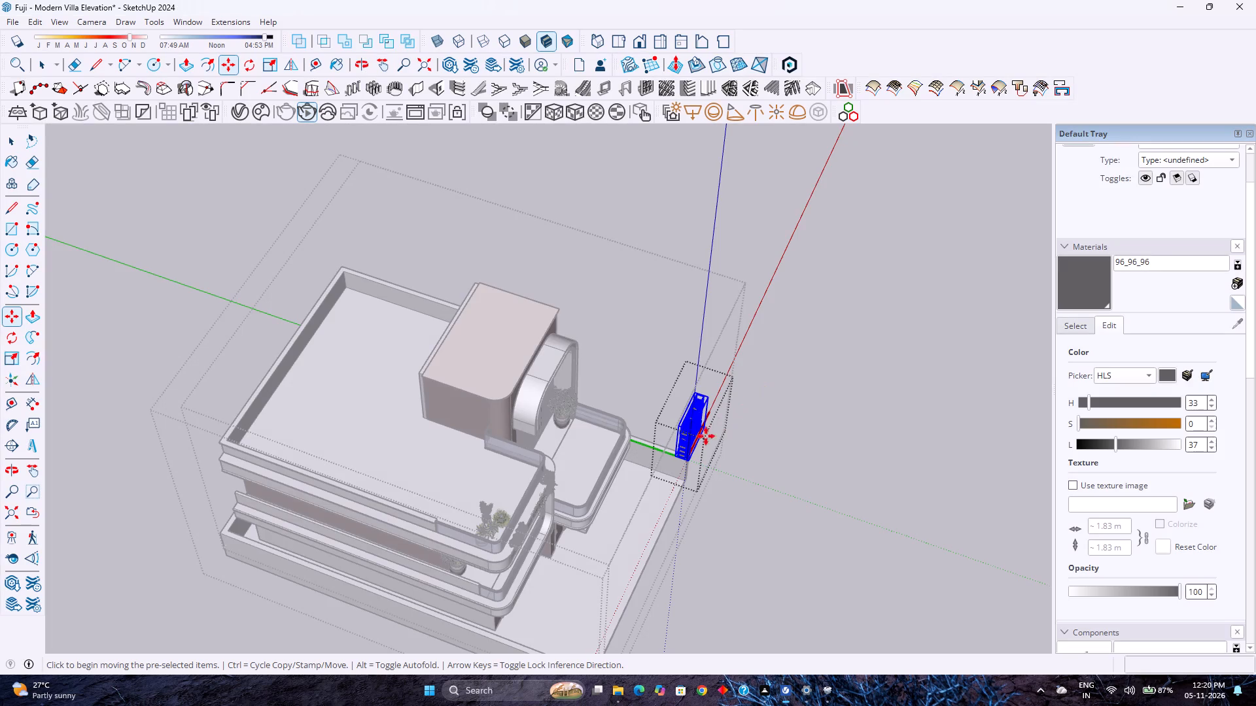
scroll(671, 450, "up", 20)
scroll(671, 450, "up", 12)
key("space")
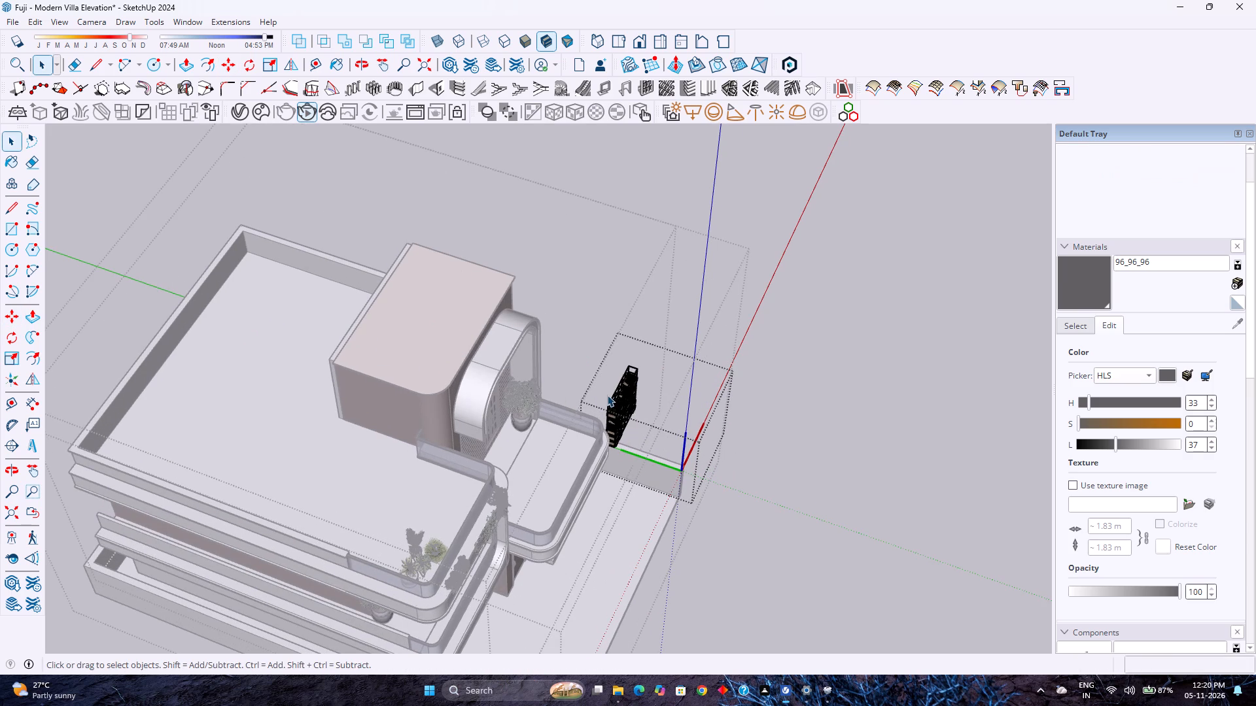
scroll(642, 456, "up", 3)
middle_click_drag(642, 456, 741, 505)
middle_click_drag(741, 505, 787, 524)
scroll(664, 488, "down", 4)
scroll(664, 488, "up", 2)
scroll(661, 485, "down", 3)
scroll(661, 485, "up", 2)
left_click(779, 516)
left_click(775, 516)
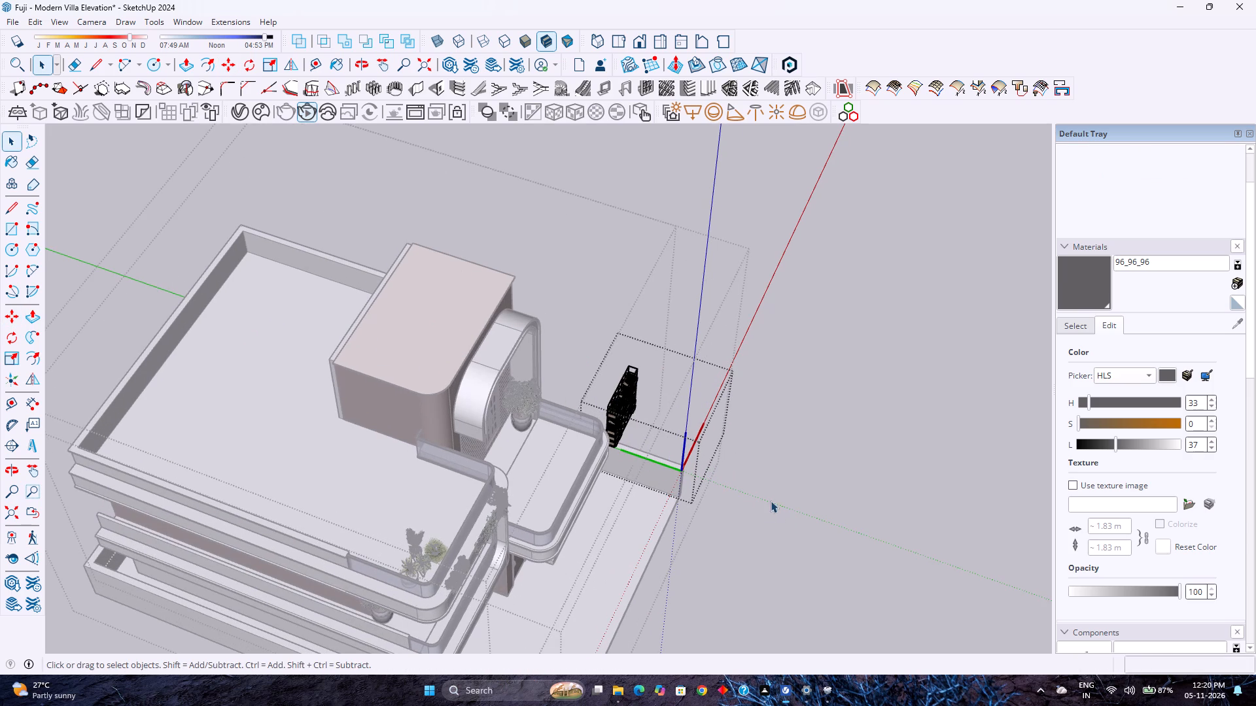
left_click(771, 501)
left_click(771, 486)
left_click_drag(779, 445, 779, 433)
left_click(850, 252)
double_click(943, 20)
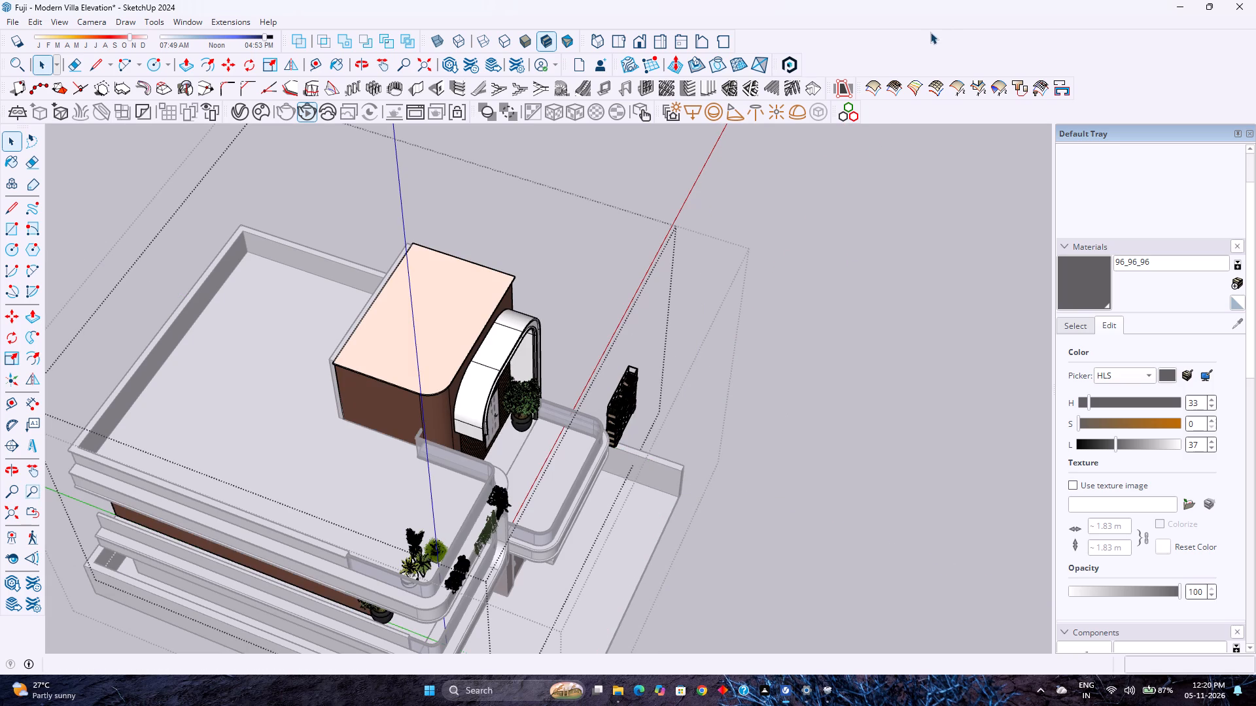
double_click(930, 32)
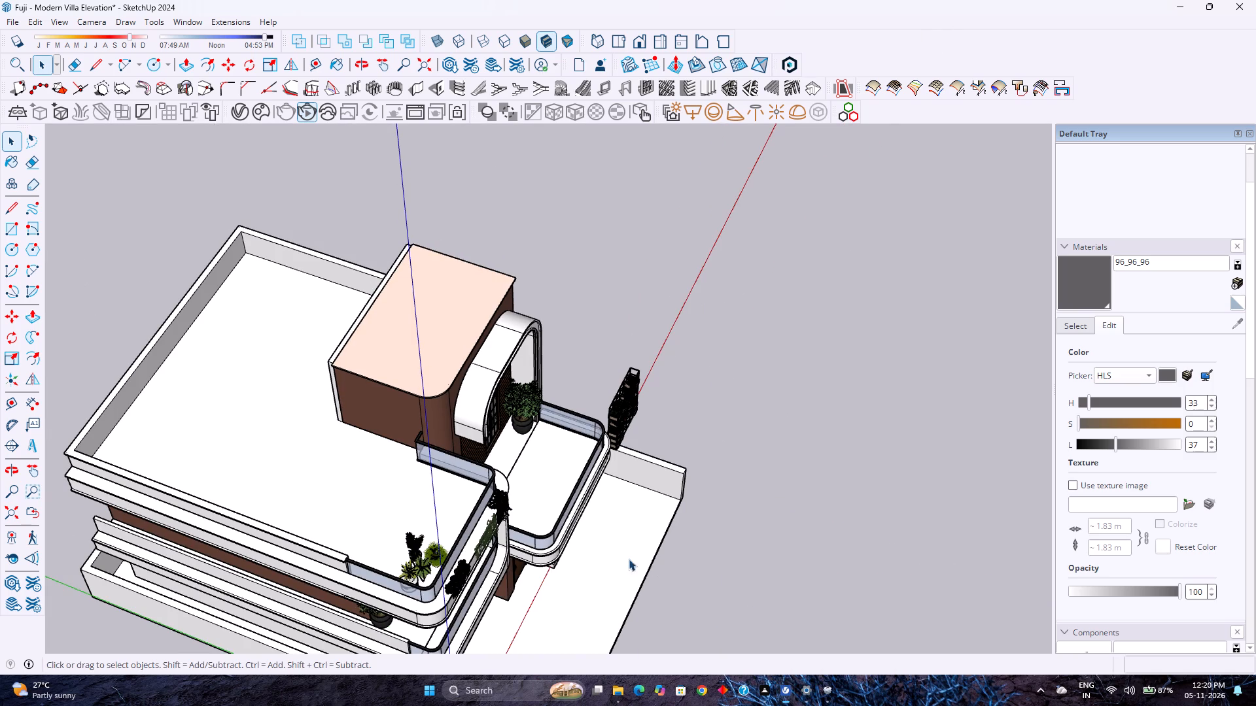
Open the villa's nested groups and move the crate planter shelf about 35' 3" onto the roof terrace, beside the brown stair block.
left_click(634, 407)
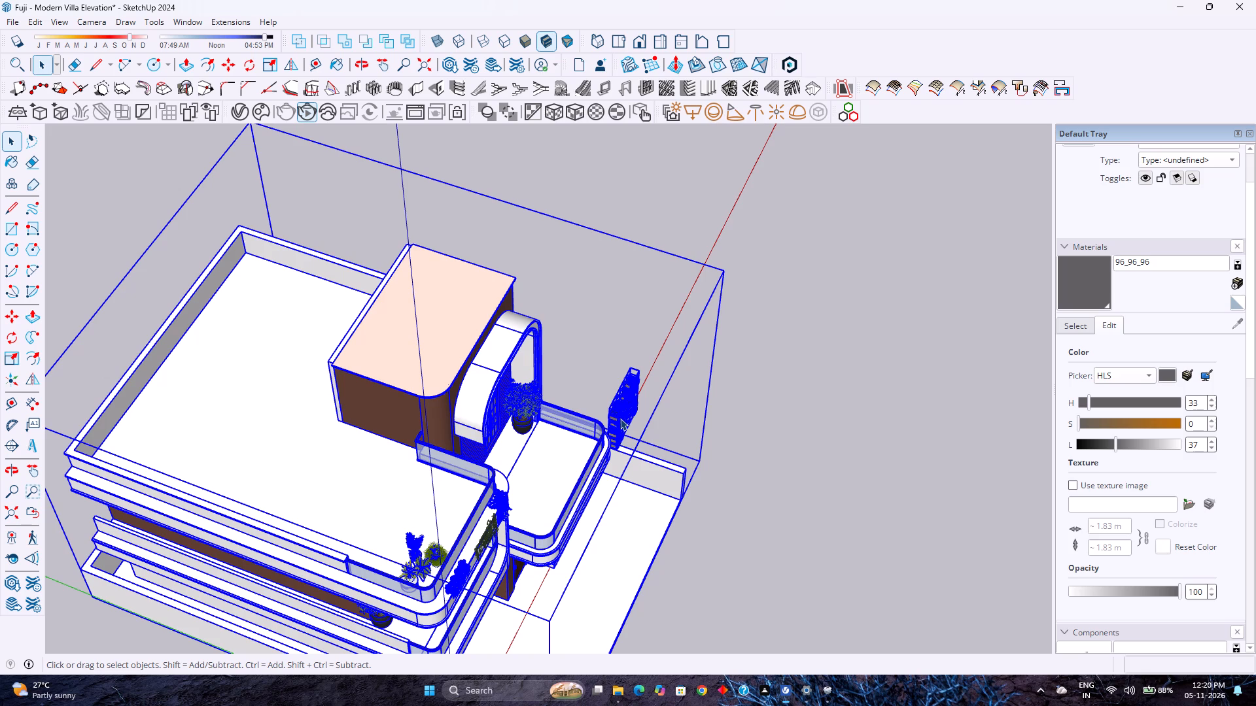
scroll(603, 505, "down", 2)
scroll(602, 505, "up", 2)
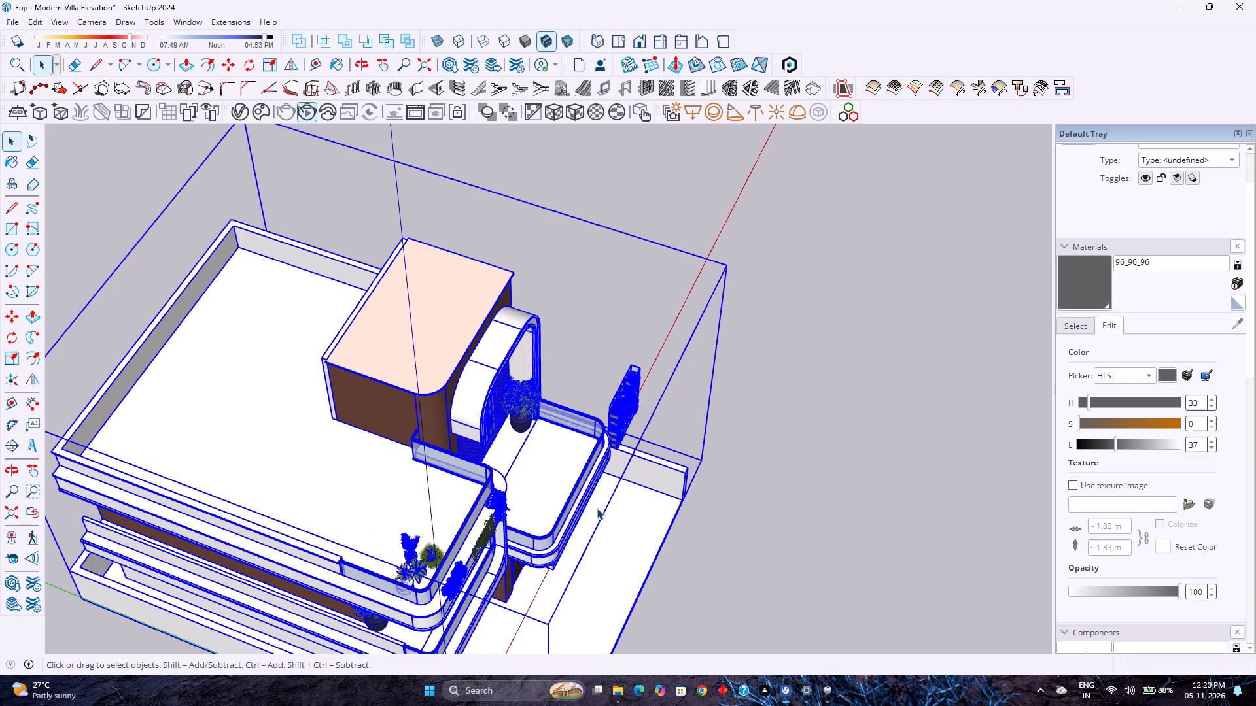
middle_click_drag(576, 517, 453, 462)
middle_click(452, 462)
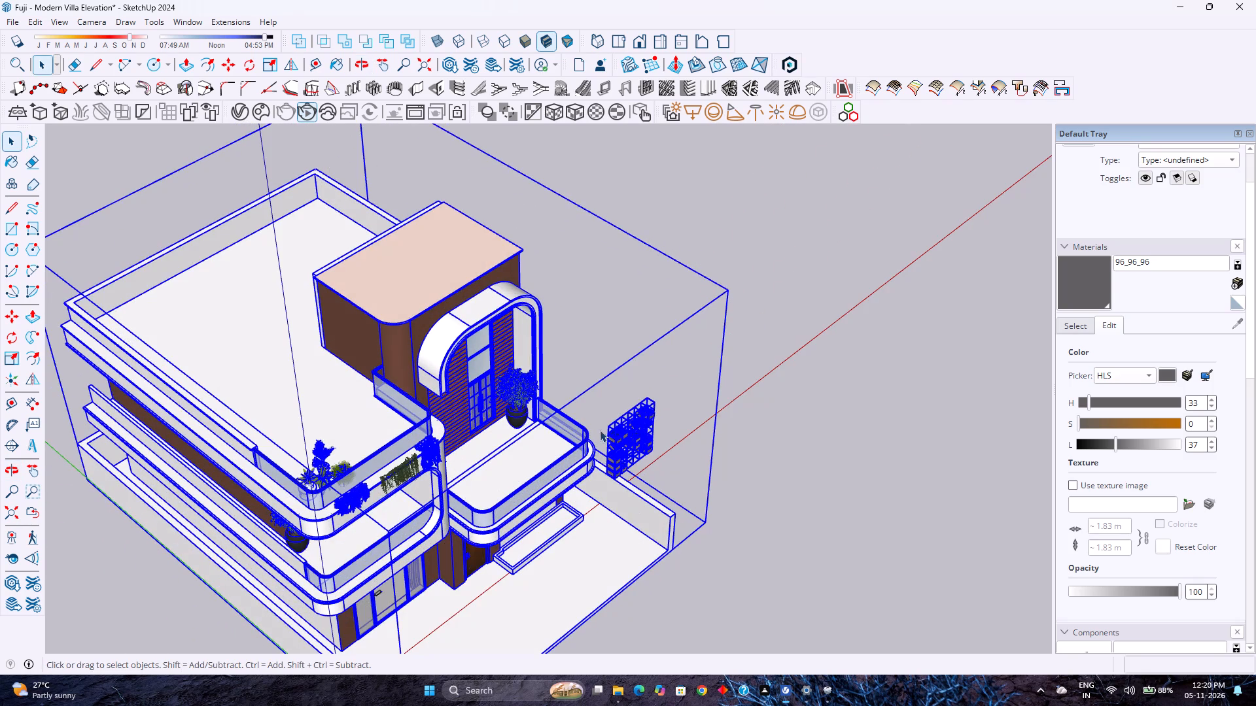
triple_click(623, 434)
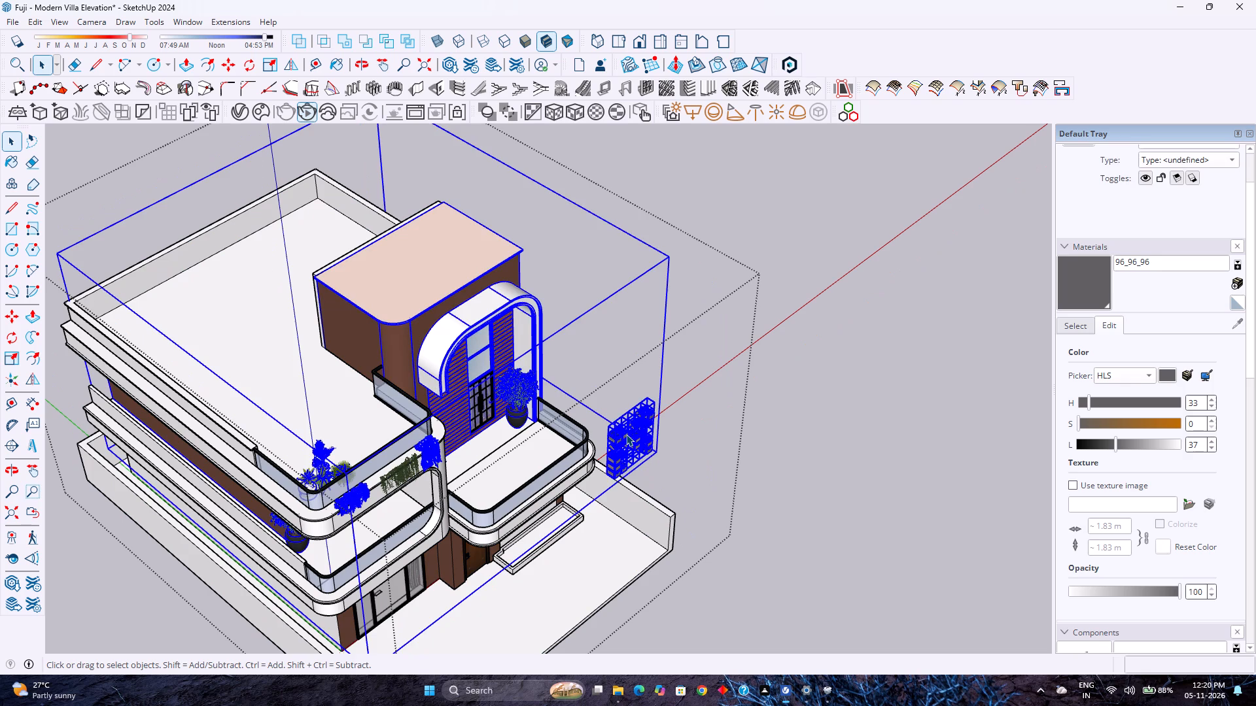
double_click(622, 439)
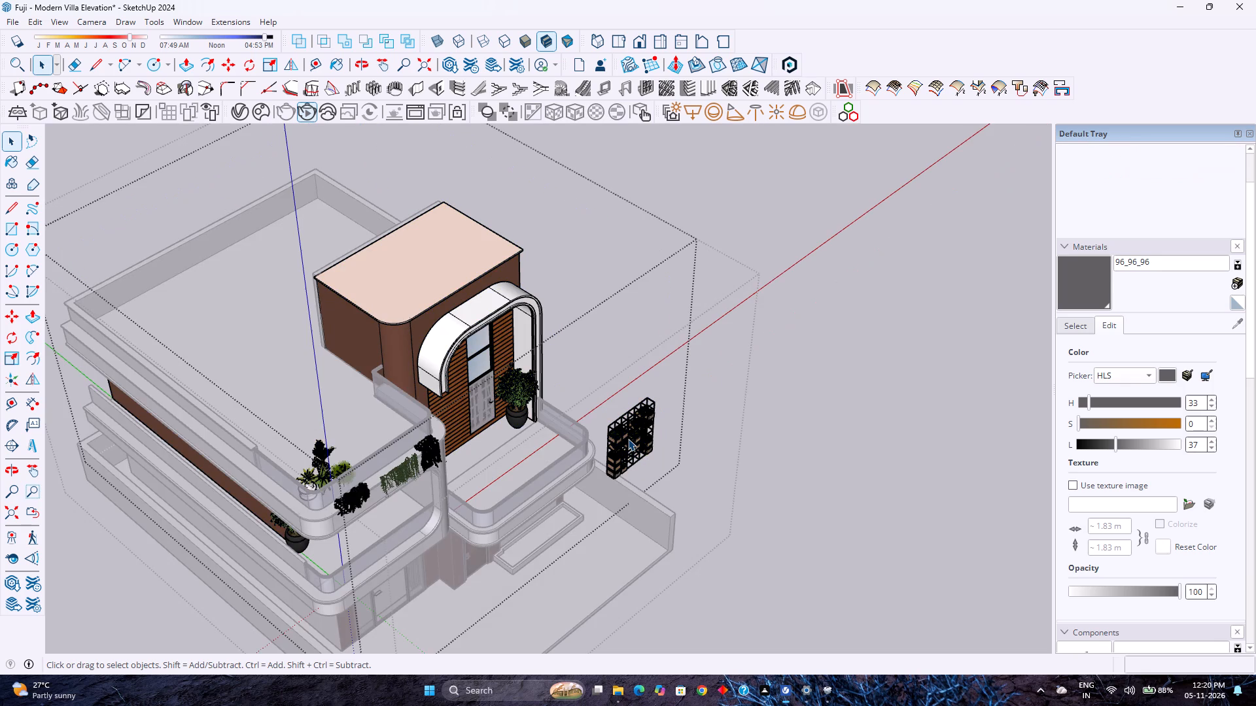
left_click(625, 437)
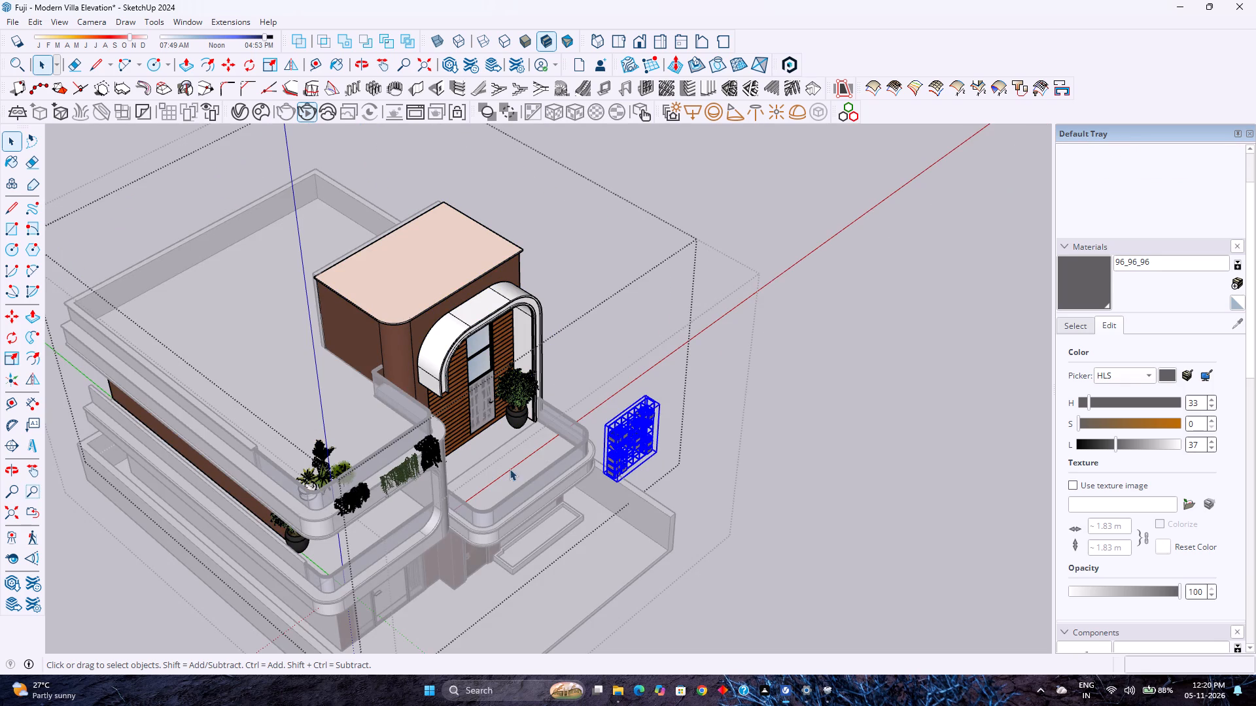
middle_click_drag(514, 471, 667, 550)
key("m")
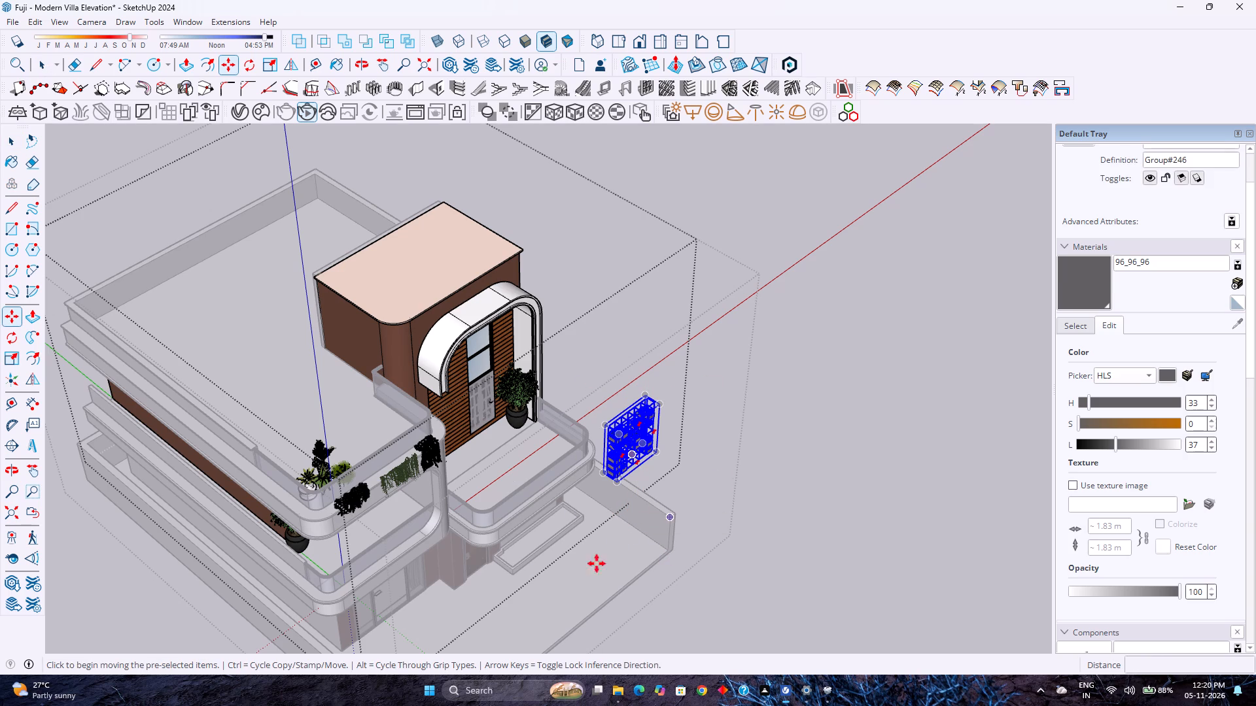
triple_click(844, 52)
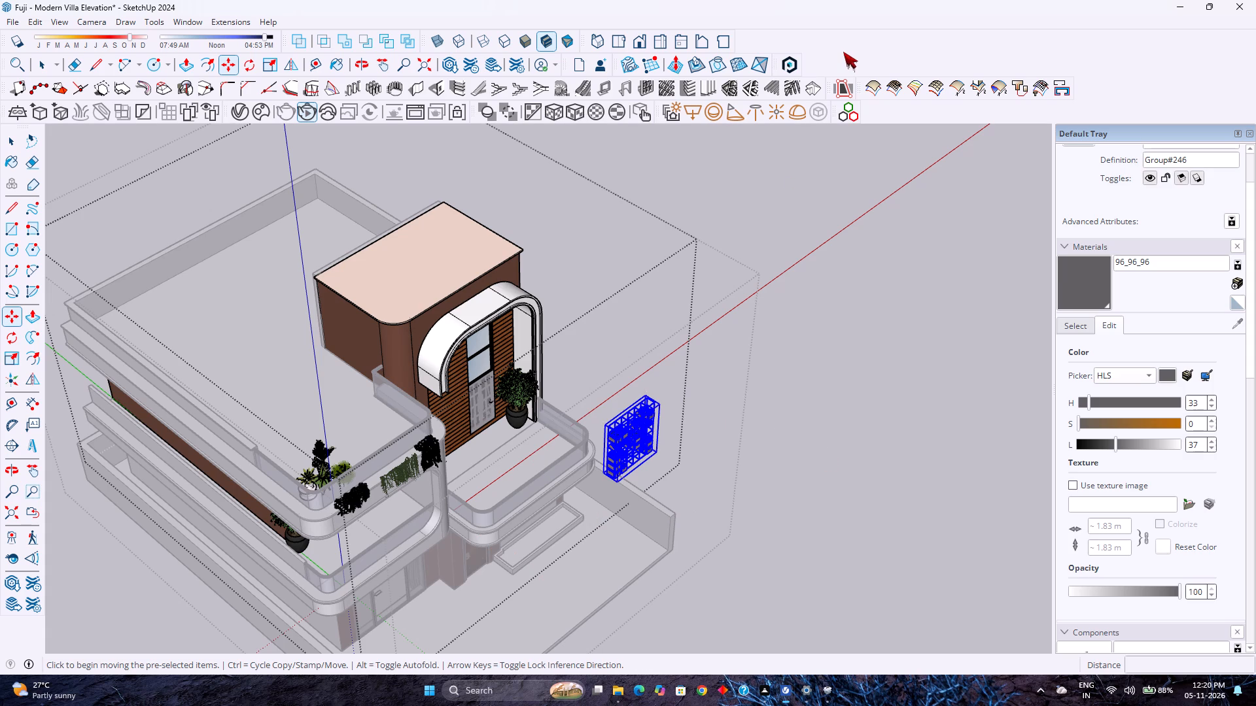
double_click(843, 52)
left_click(644, 394)
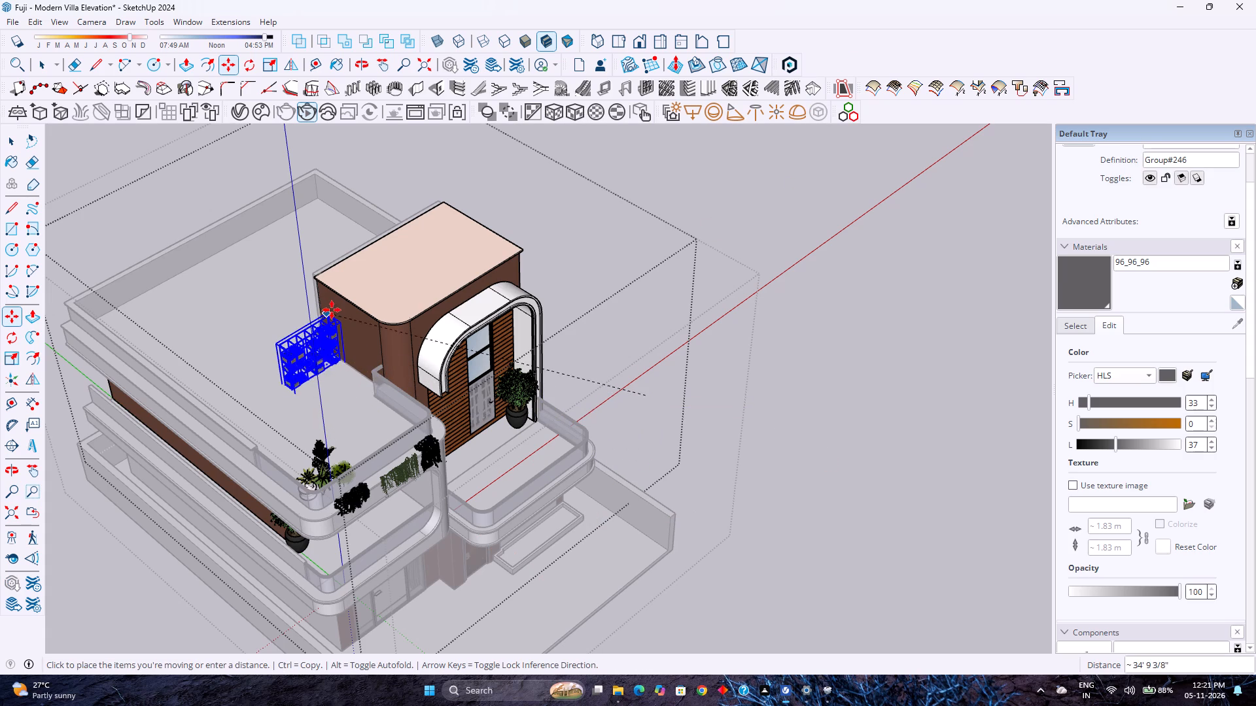
left_click(340, 295)
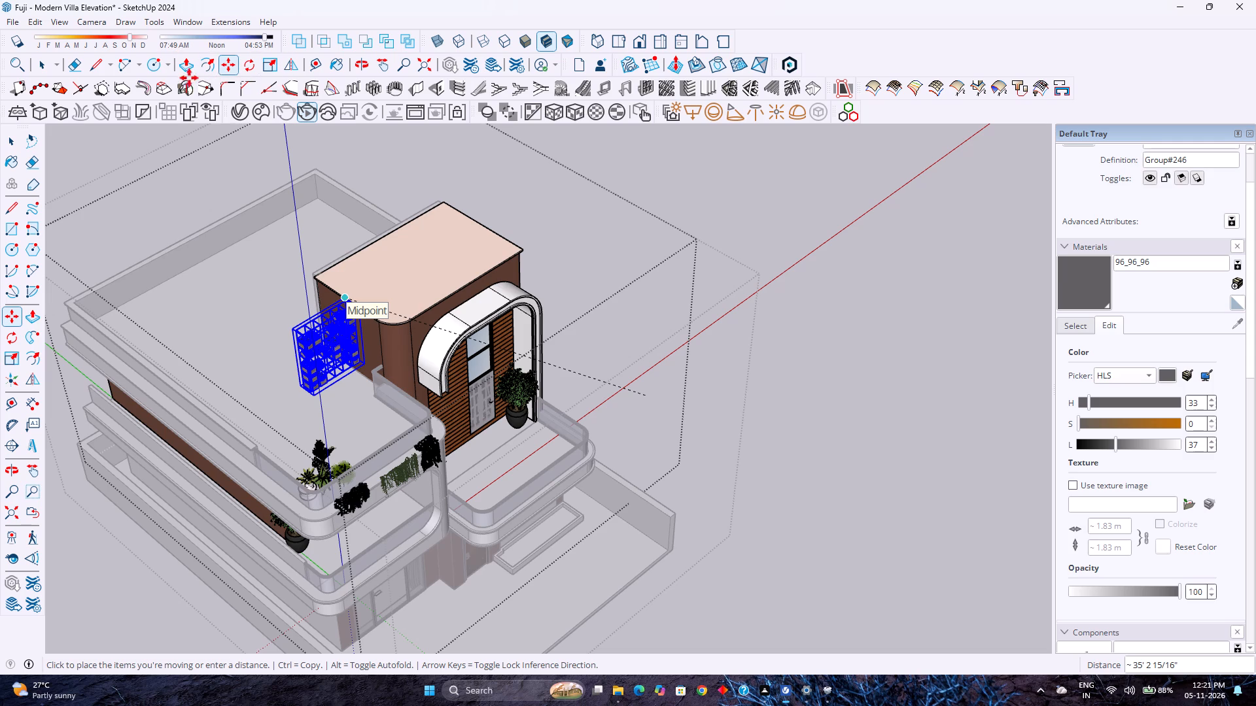
Rotate the planter shelf 90° about the vertical axis from its lower corner, making it parallel to the stair block's long wall.
triple_click(250, 60)
left_click(250, 60)
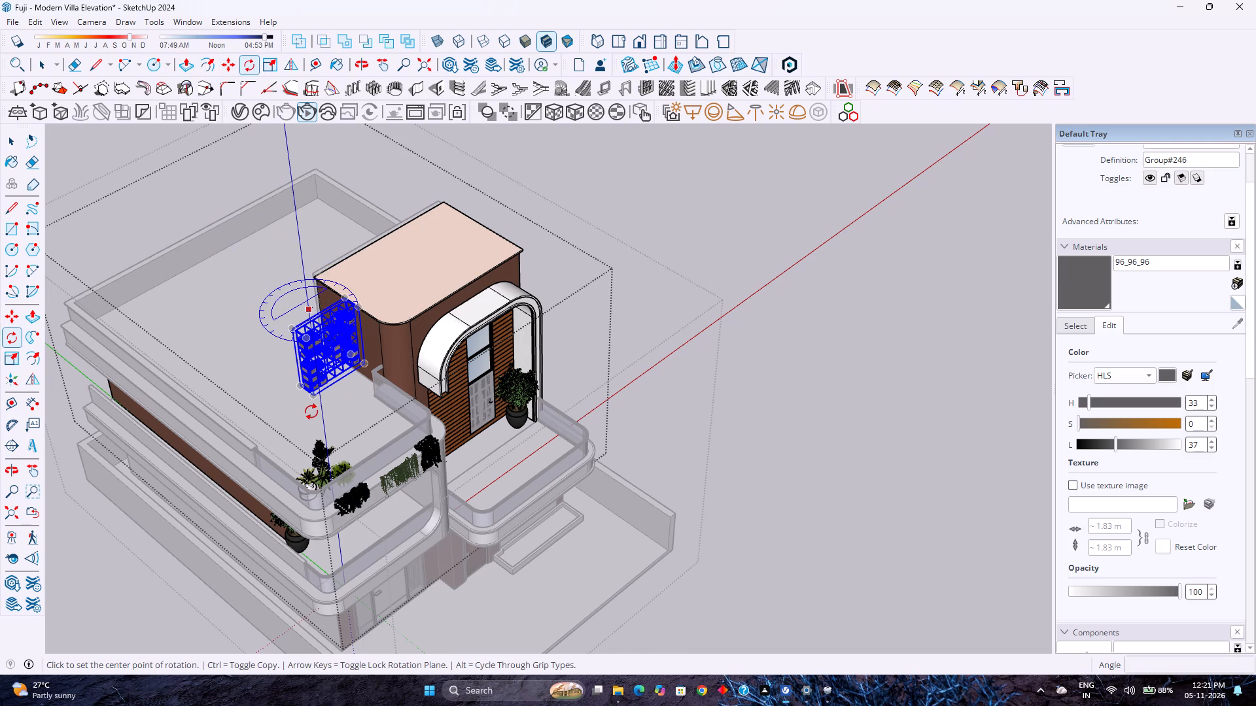
key("Up")
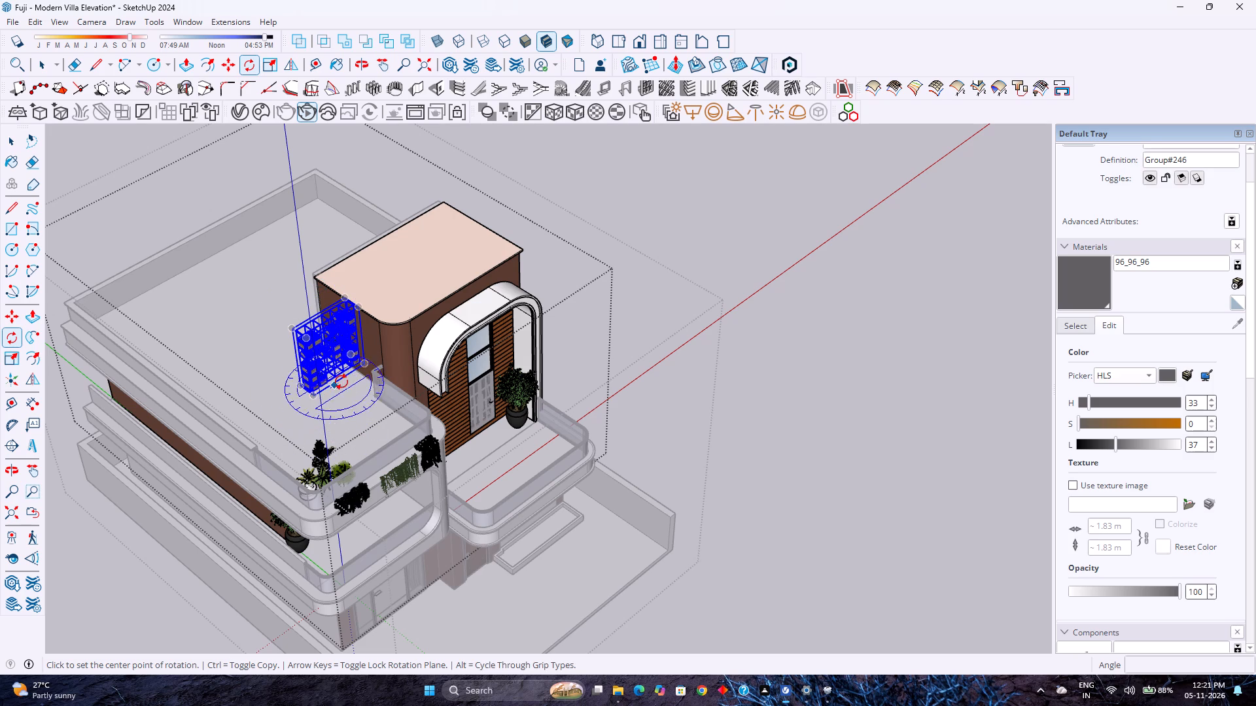
left_click(363, 368)
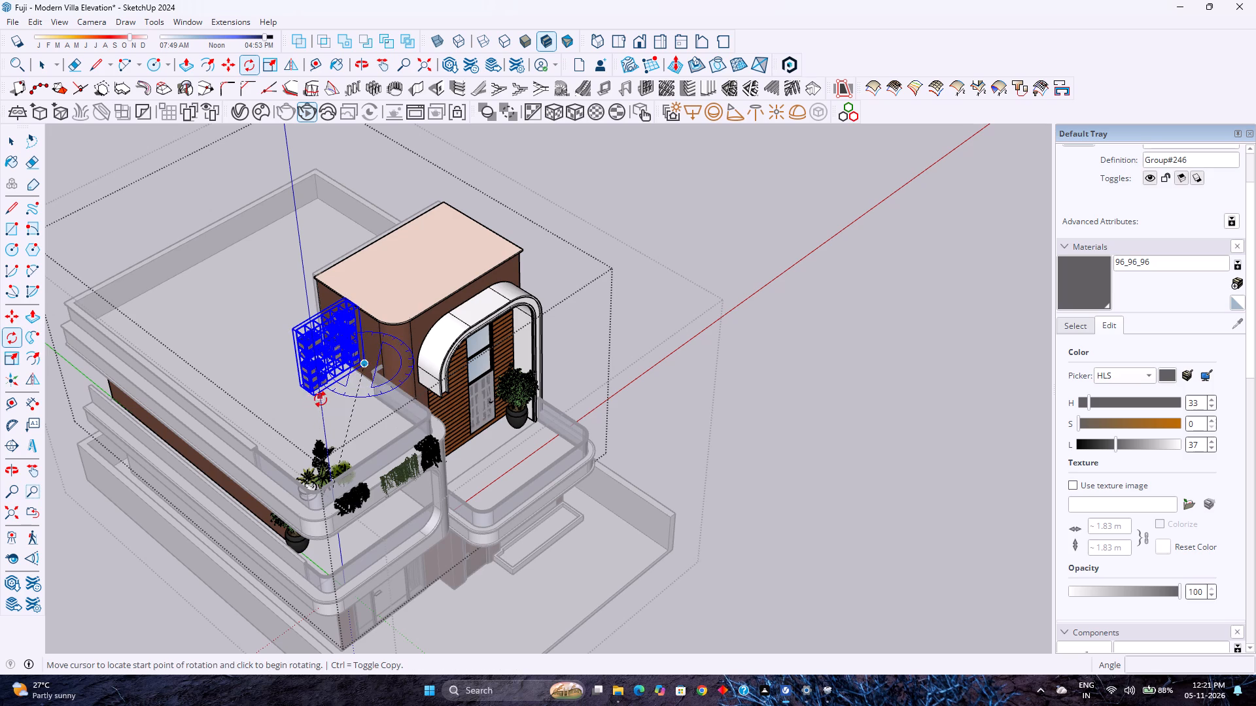
scroll(321, 399, "up", 12)
middle_click(317, 399)
middle_click(317, 399)
middle_click_drag(327, 401, 423, 411)
middle_click(423, 411)
middle_click(422, 411)
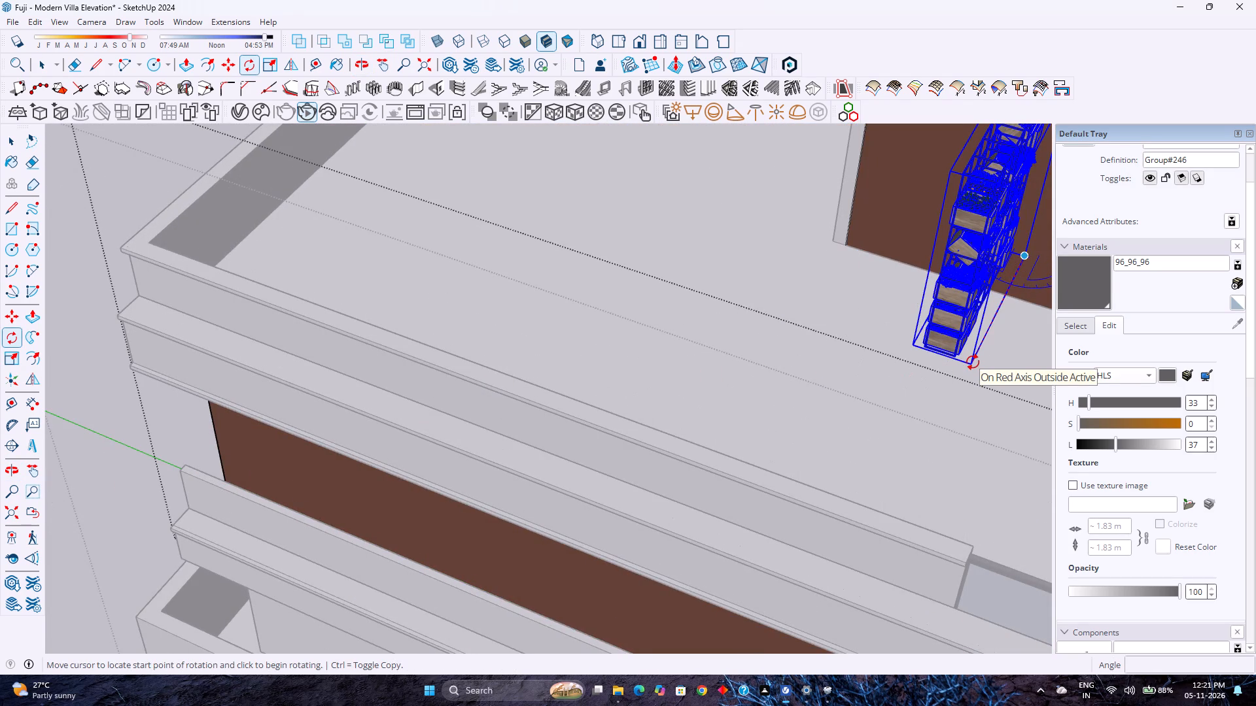
key("Right")
left_click(945, 404)
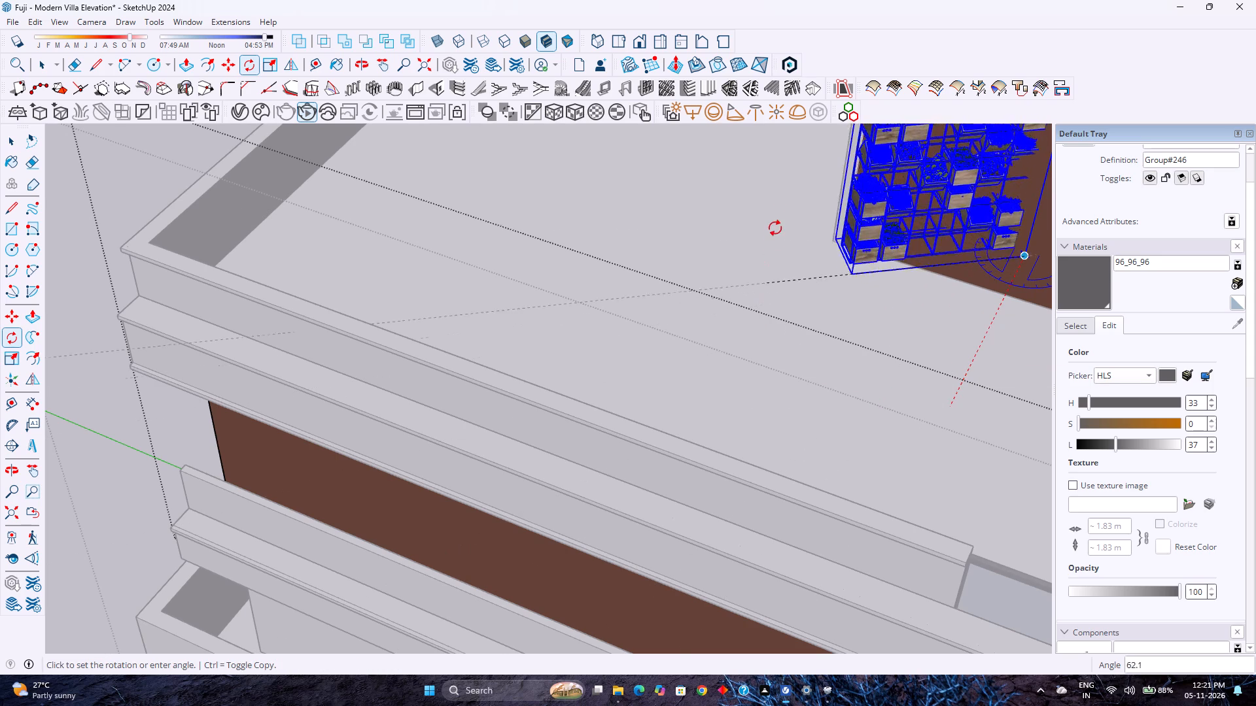
left_click(797, 191)
scroll(865, 247, "down", 2)
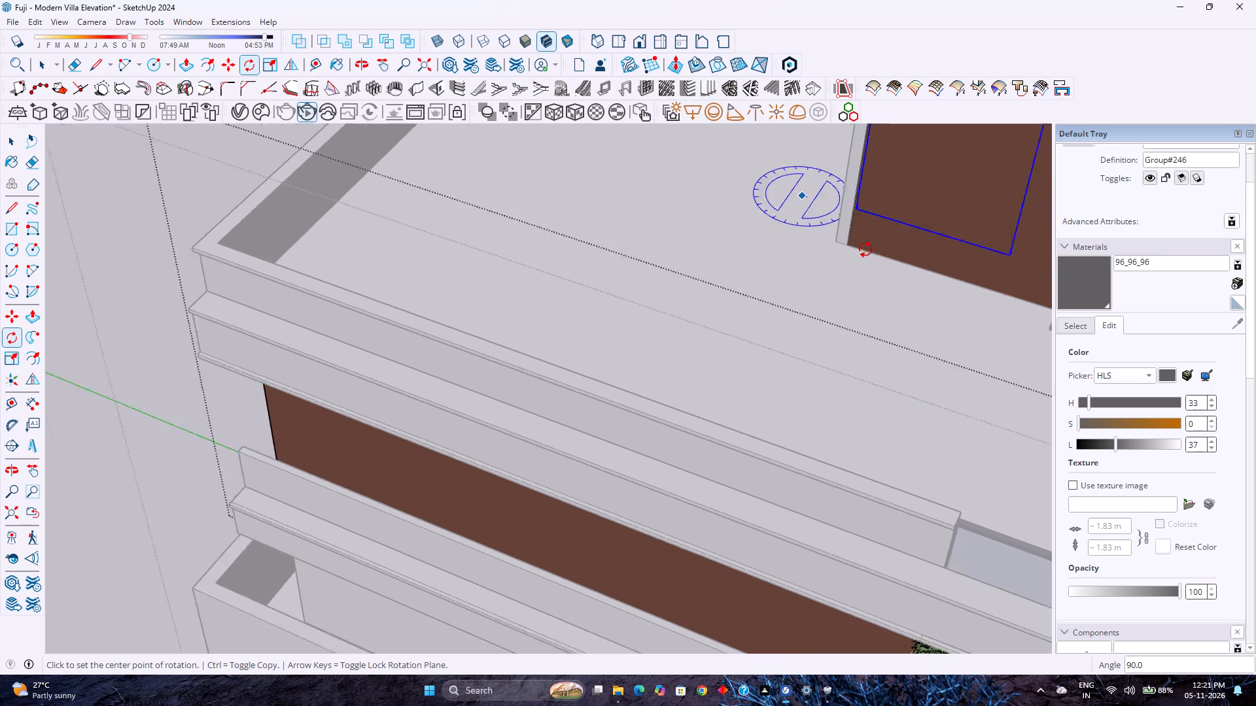
scroll(993, 230, "down", 5)
scroll(968, 239, "up", 1)
scroll(965, 239, "down", 3)
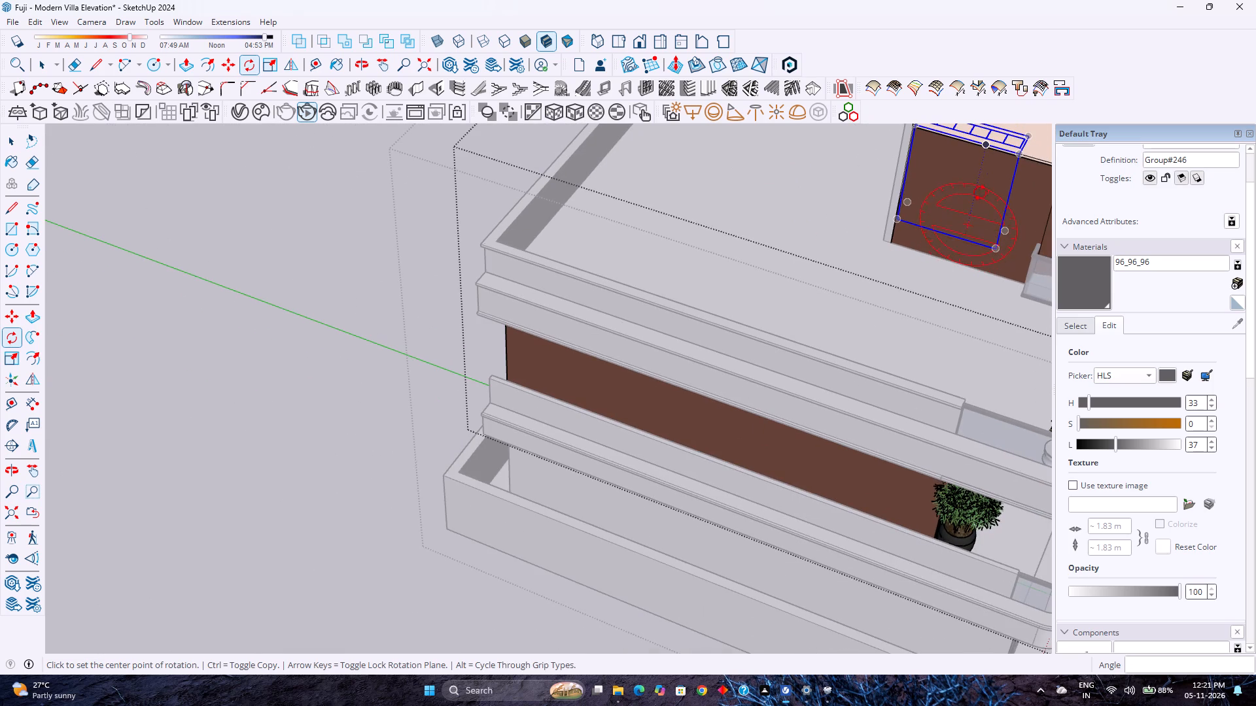
Move the planter shelf about 3' 3" along the red axis so it stands in front of the stair block's brown wall.
key("m")
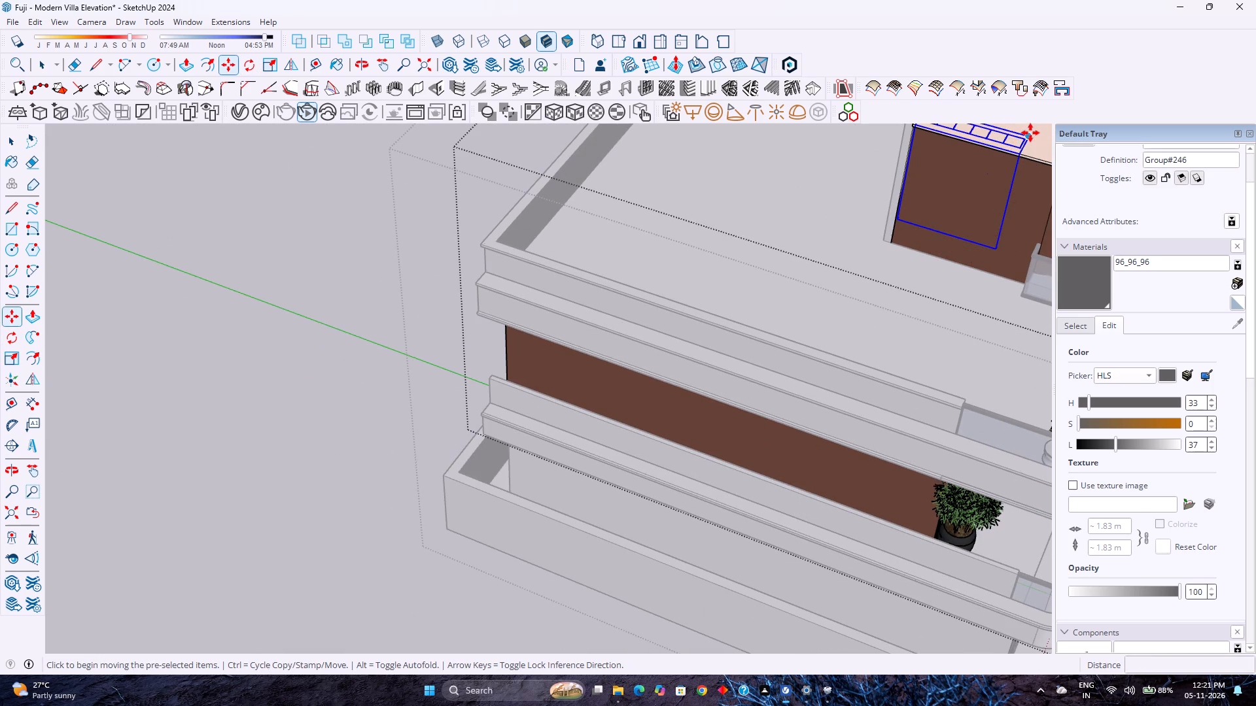
left_click(1030, 133)
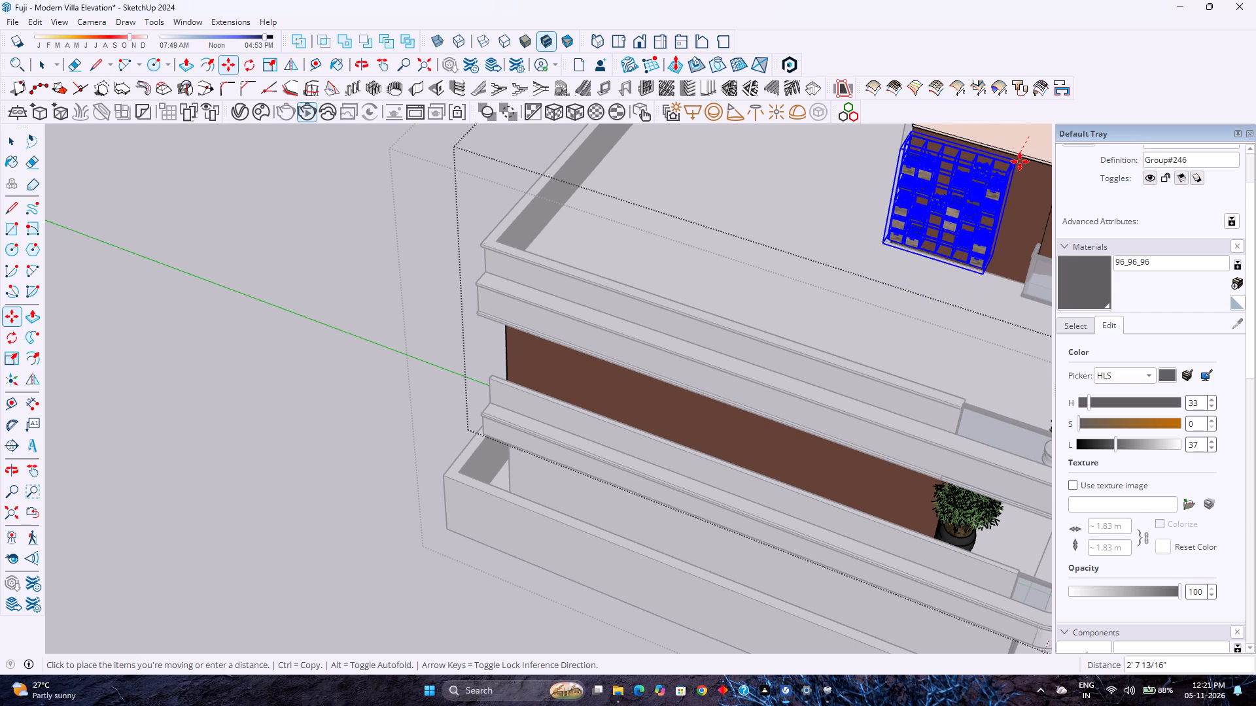
scroll(1020, 161, "up", 7)
middle_click_drag(1014, 167, 1007, 167)
middle_click_drag(1007, 167, 997, 167)
middle_click_drag(997, 167, 960, 163)
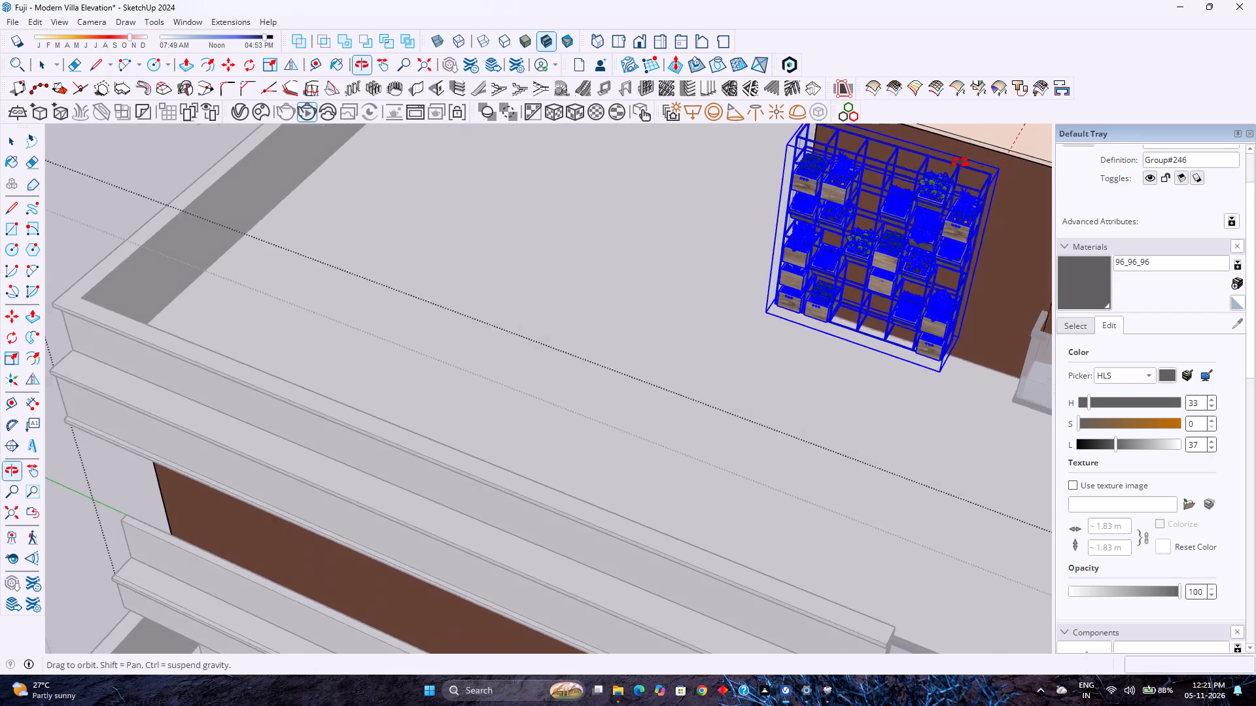
middle_click_drag(960, 163, 864, 159)
middle_click(864, 159)
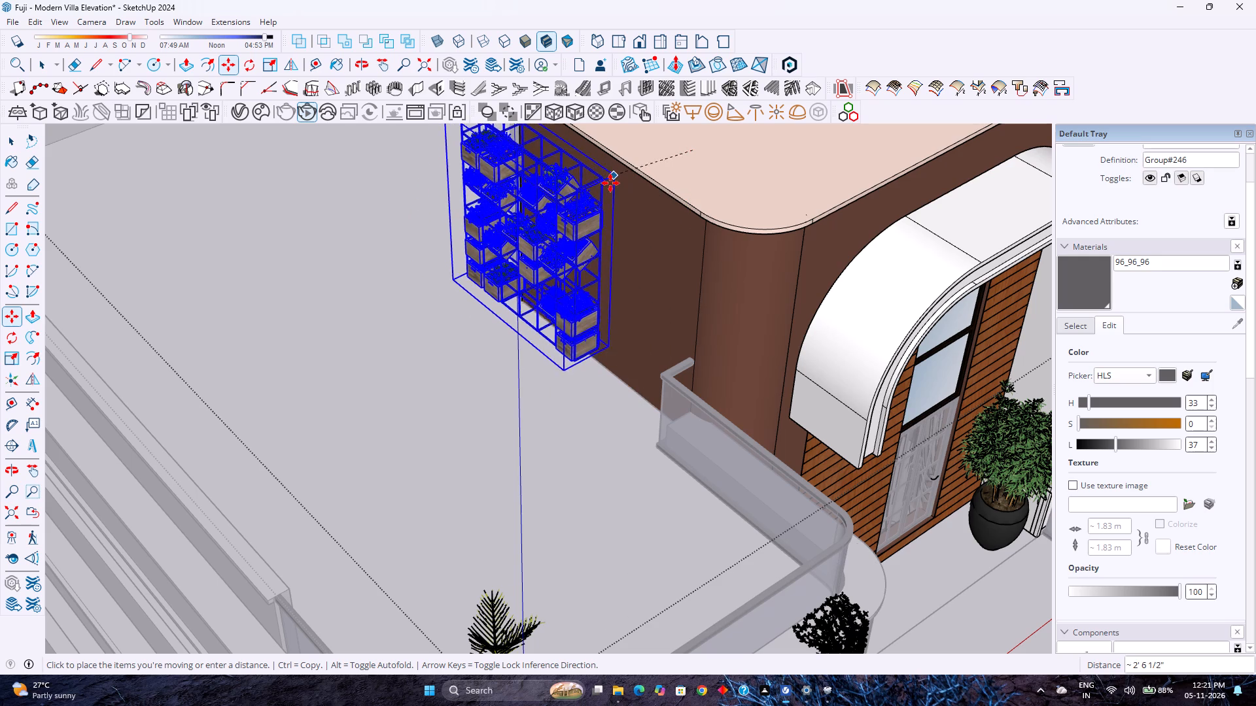
left_click(609, 186)
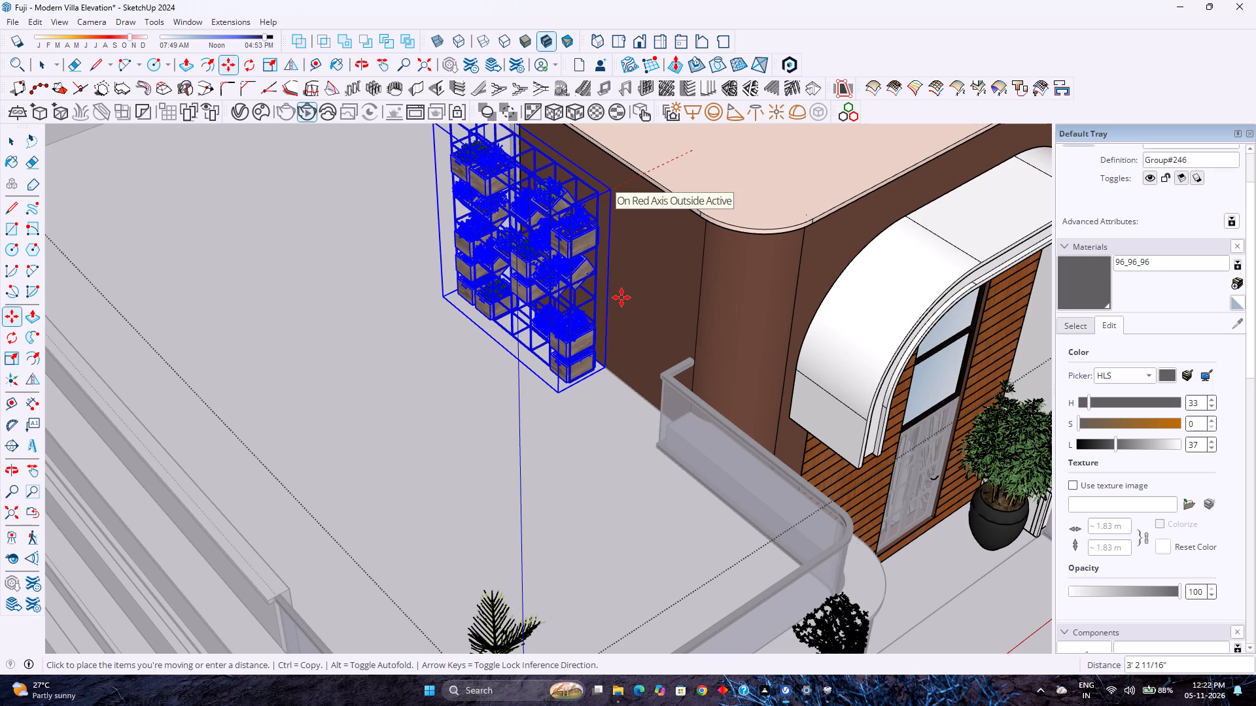
Lower the planter shelf by 2" along the blue axis toward the terrace floor.
scroll(551, 281, "up", 3)
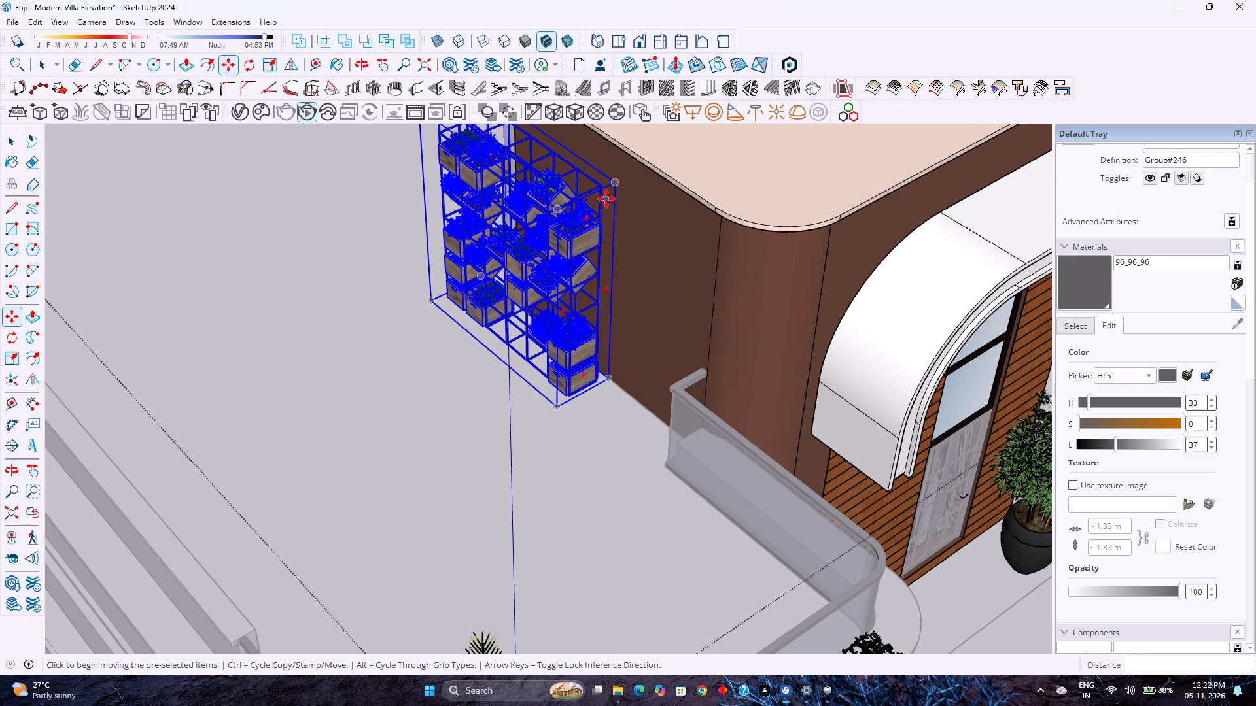
left_click(616, 181)
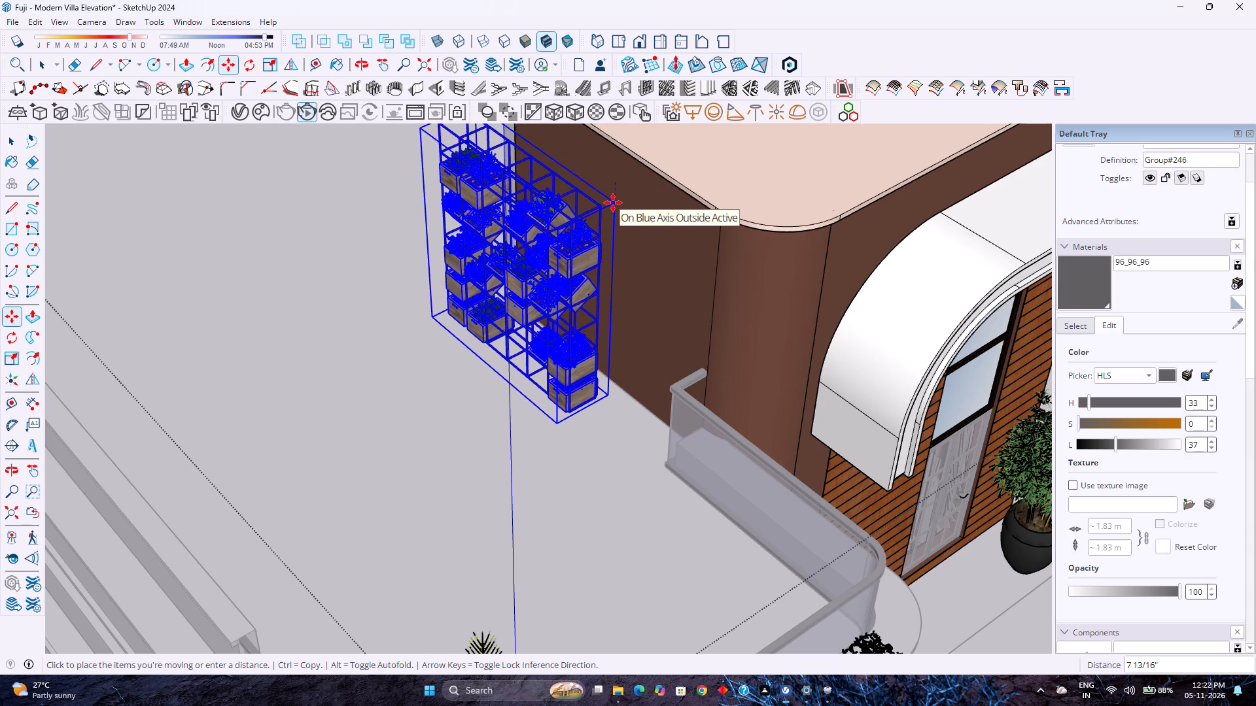
key("2")
key("Return")
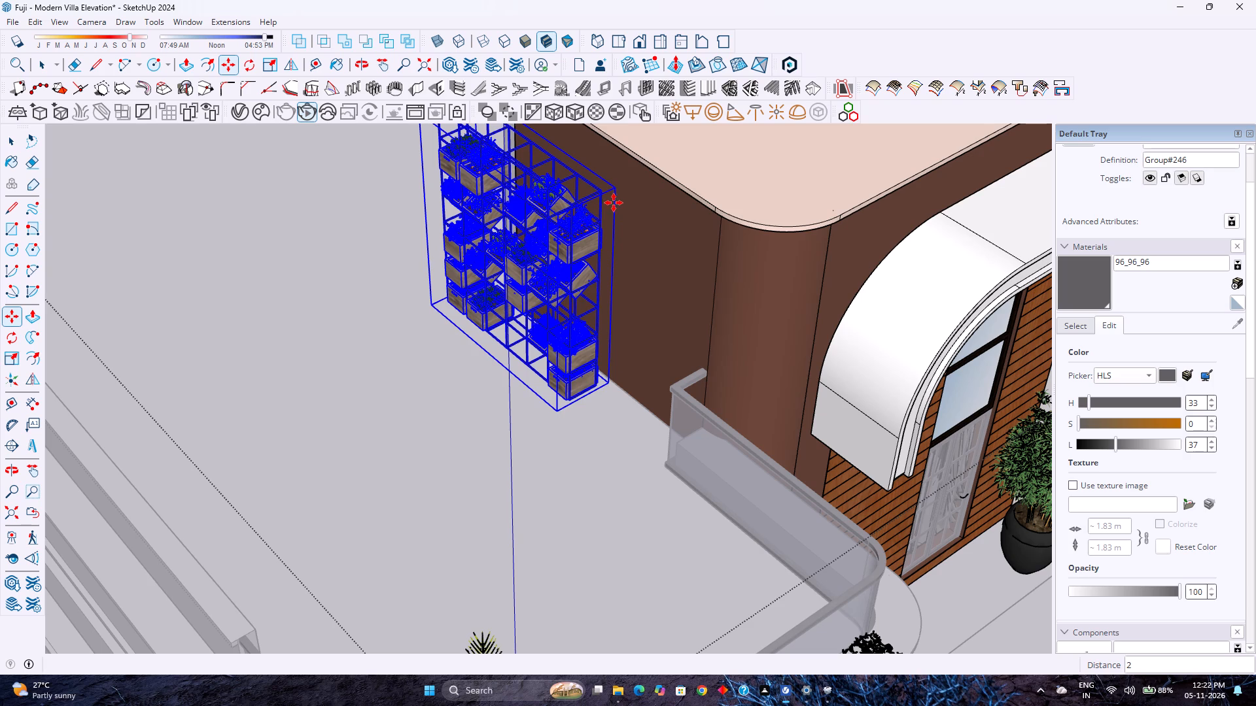
Move the planter shelf about 1' 6 1/2" along the red axis, toward the stair block's brown wall.
left_click(616, 188)
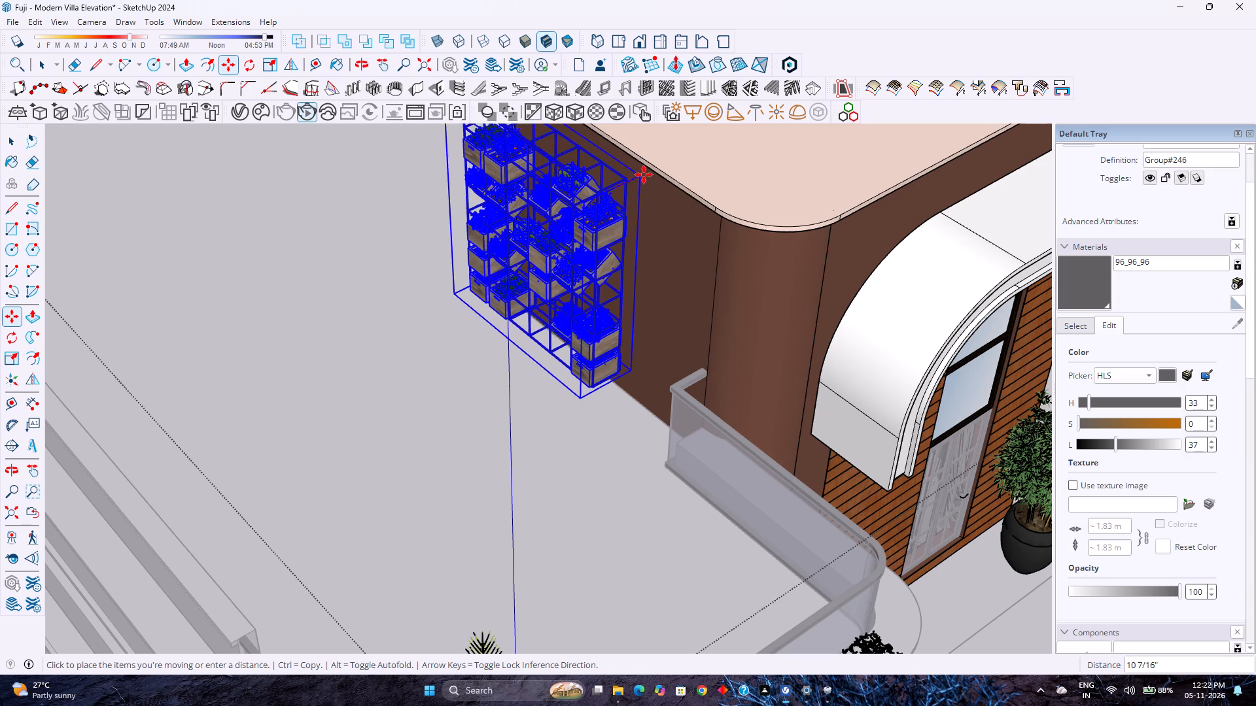
scroll(645, 174, "up", 5)
middle_click_drag(637, 177, 631, 270, "shift")
middle_click_drag(618, 282, 617, 282)
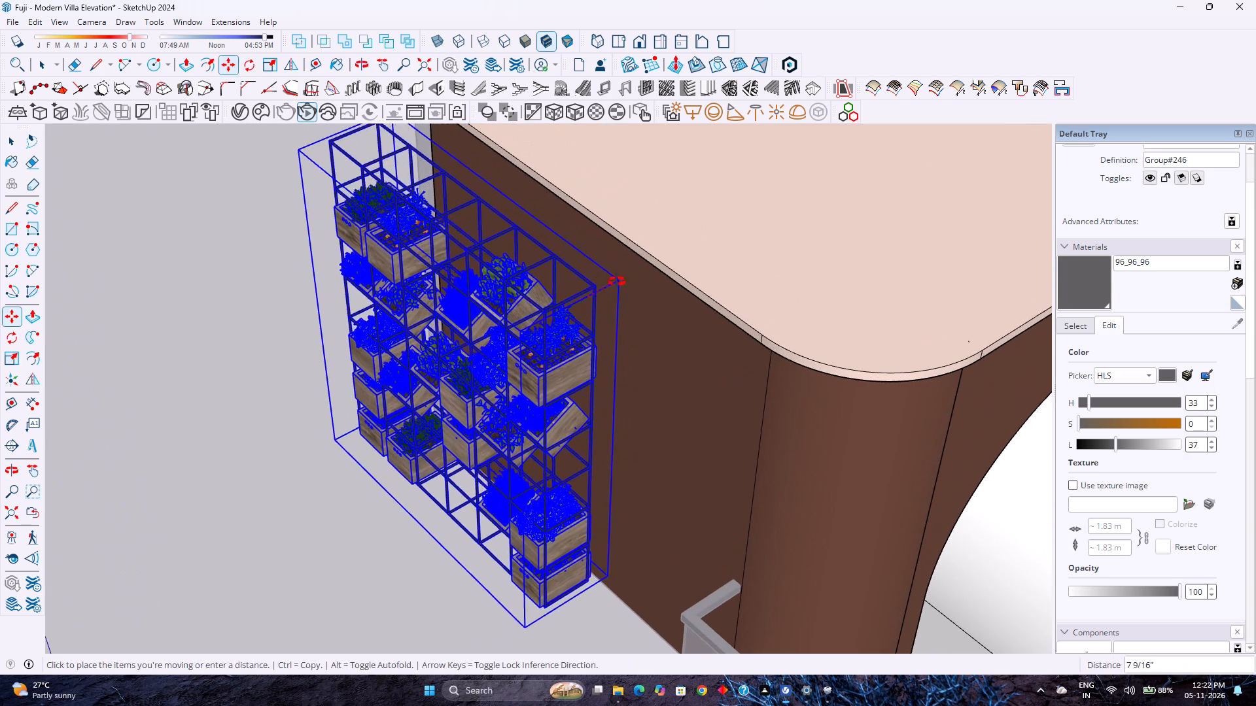
middle_click_drag(617, 282, 650, 165)
middle_click(650, 165)
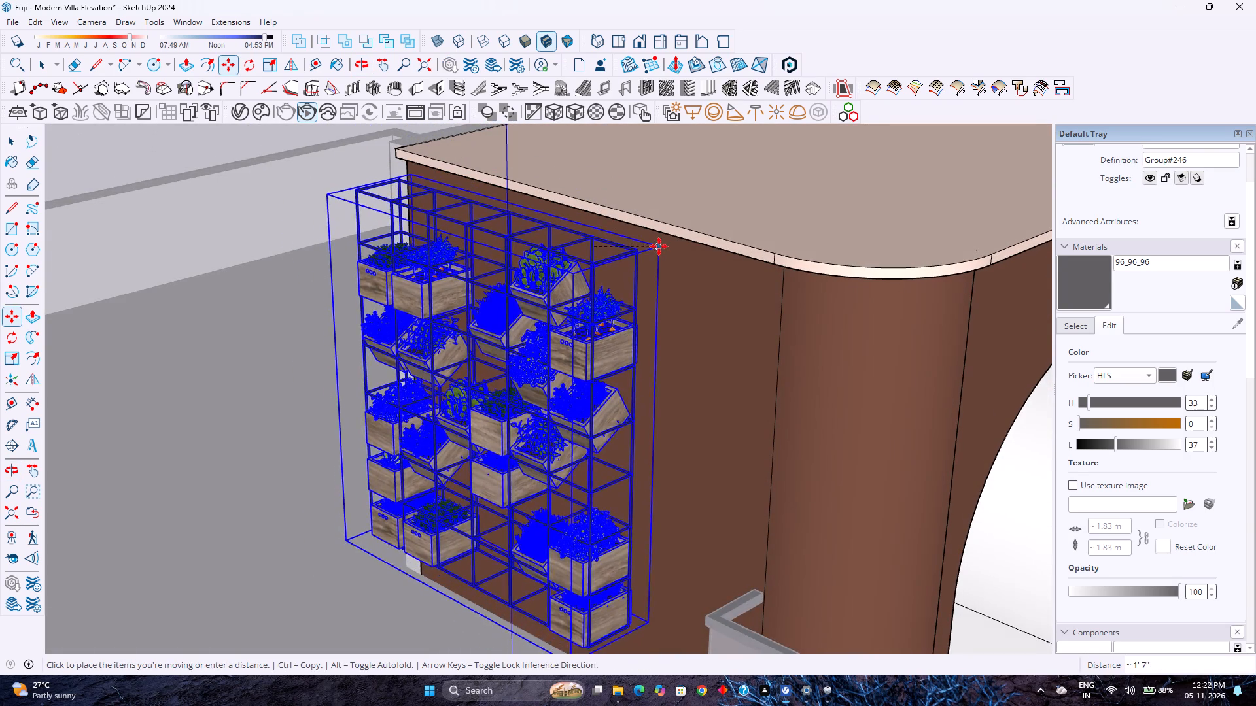
scroll(651, 262, "up", 3)
middle_click_drag(651, 262, 604, 188)
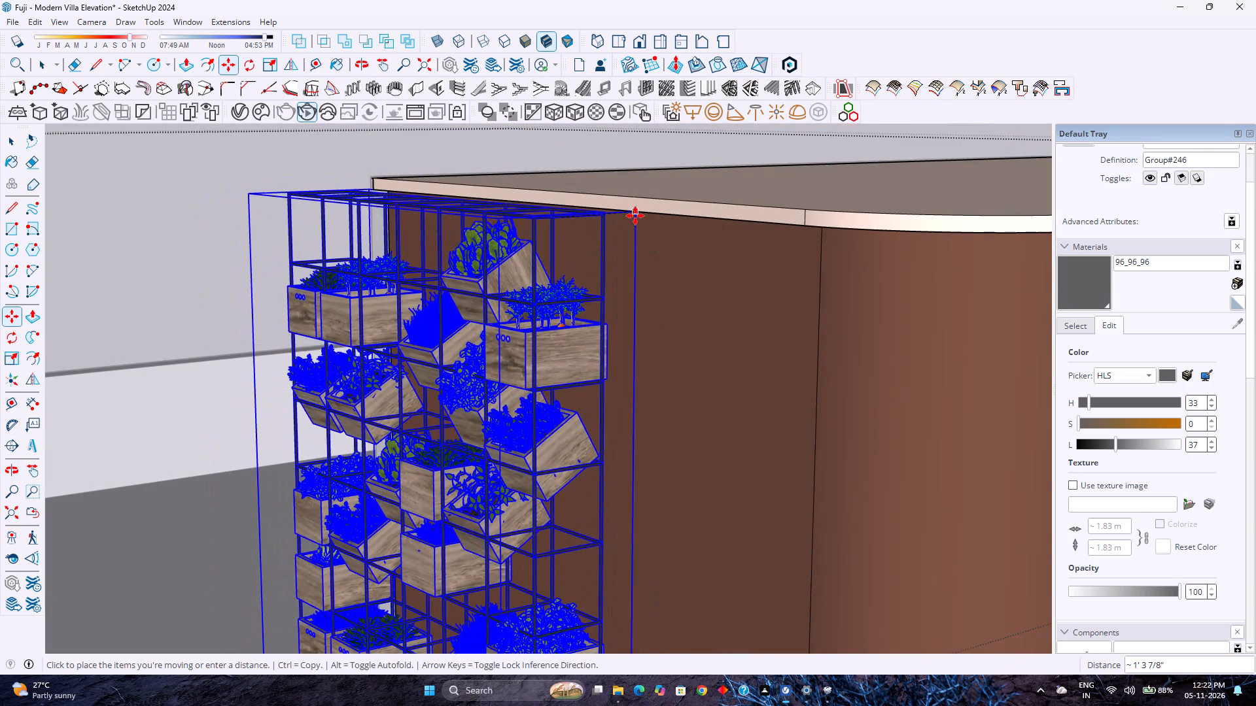
key("Left")
key("Right")
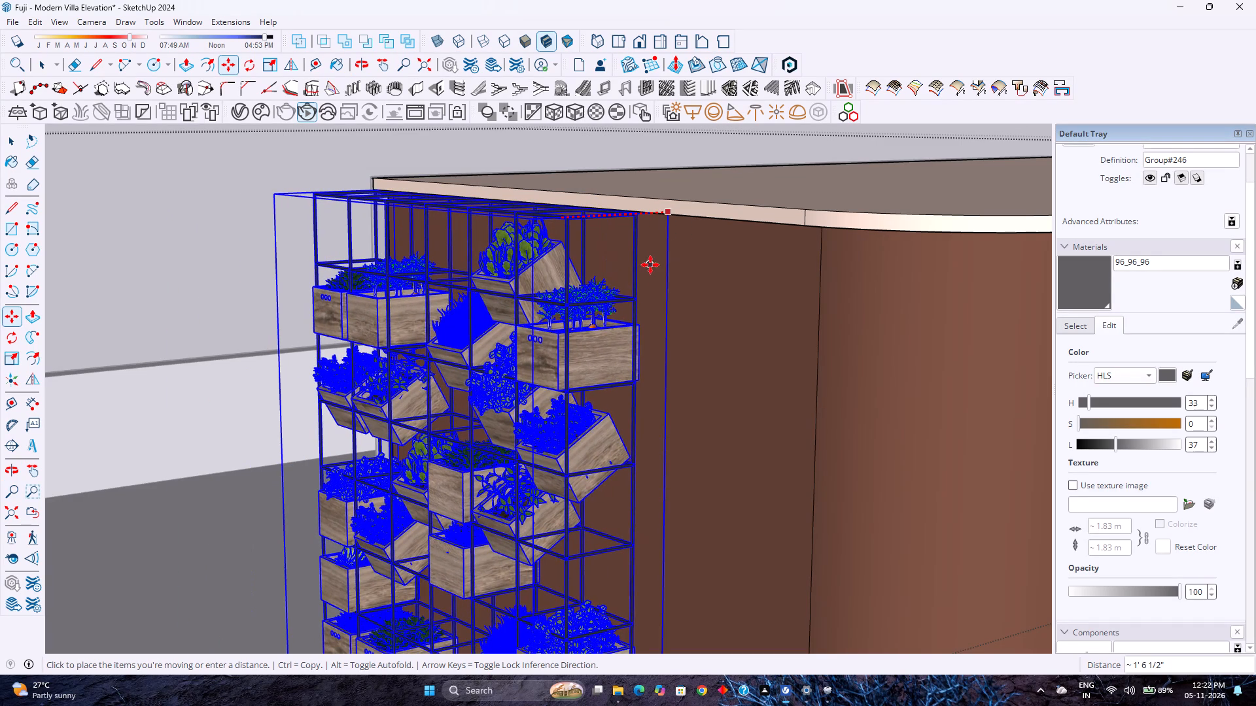
left_click(704, 269)
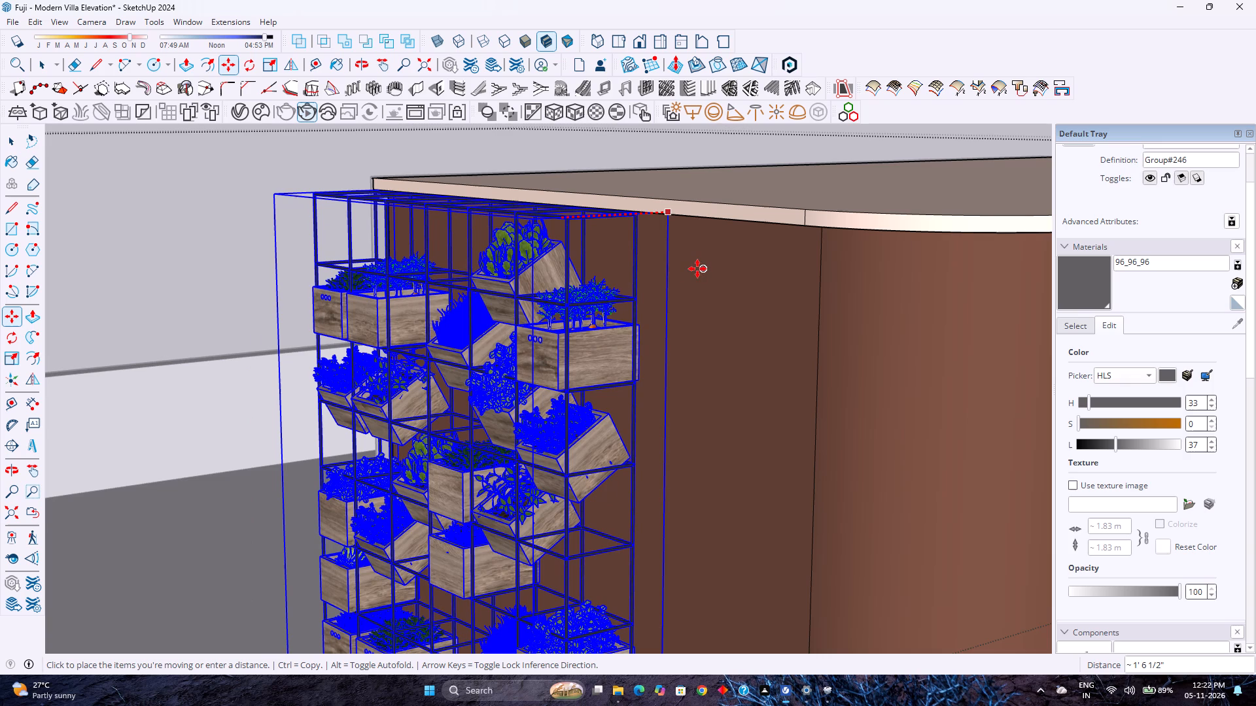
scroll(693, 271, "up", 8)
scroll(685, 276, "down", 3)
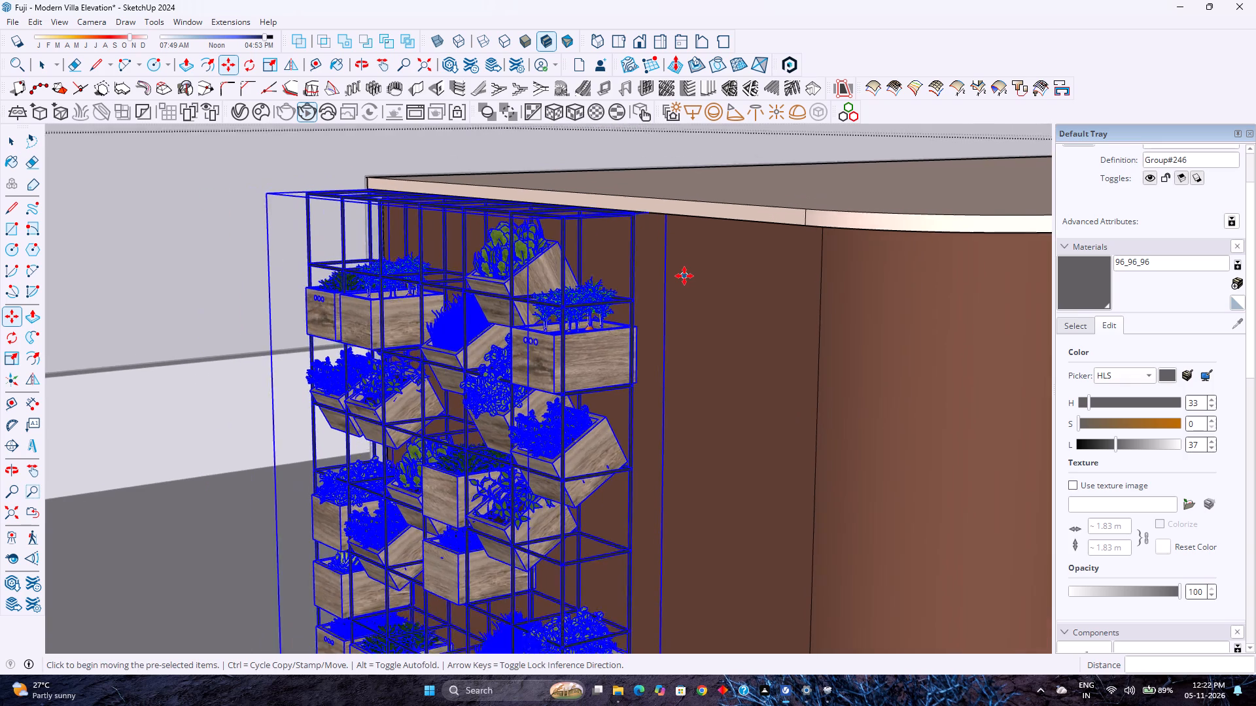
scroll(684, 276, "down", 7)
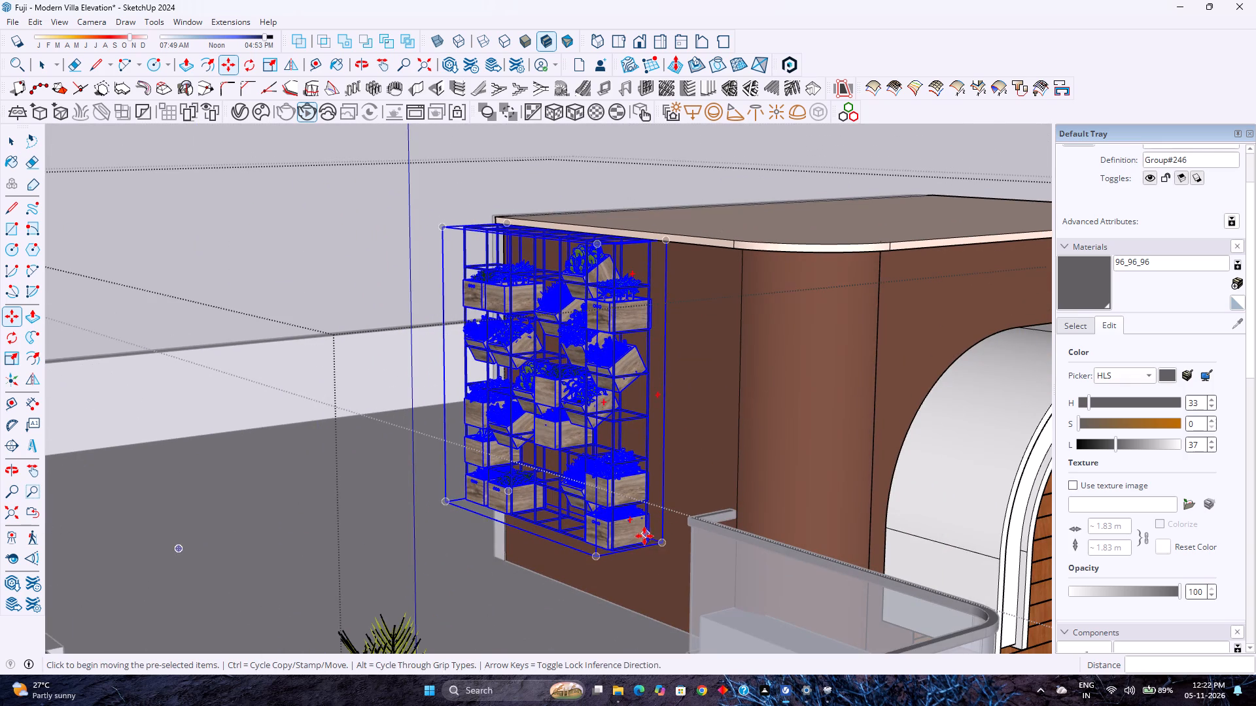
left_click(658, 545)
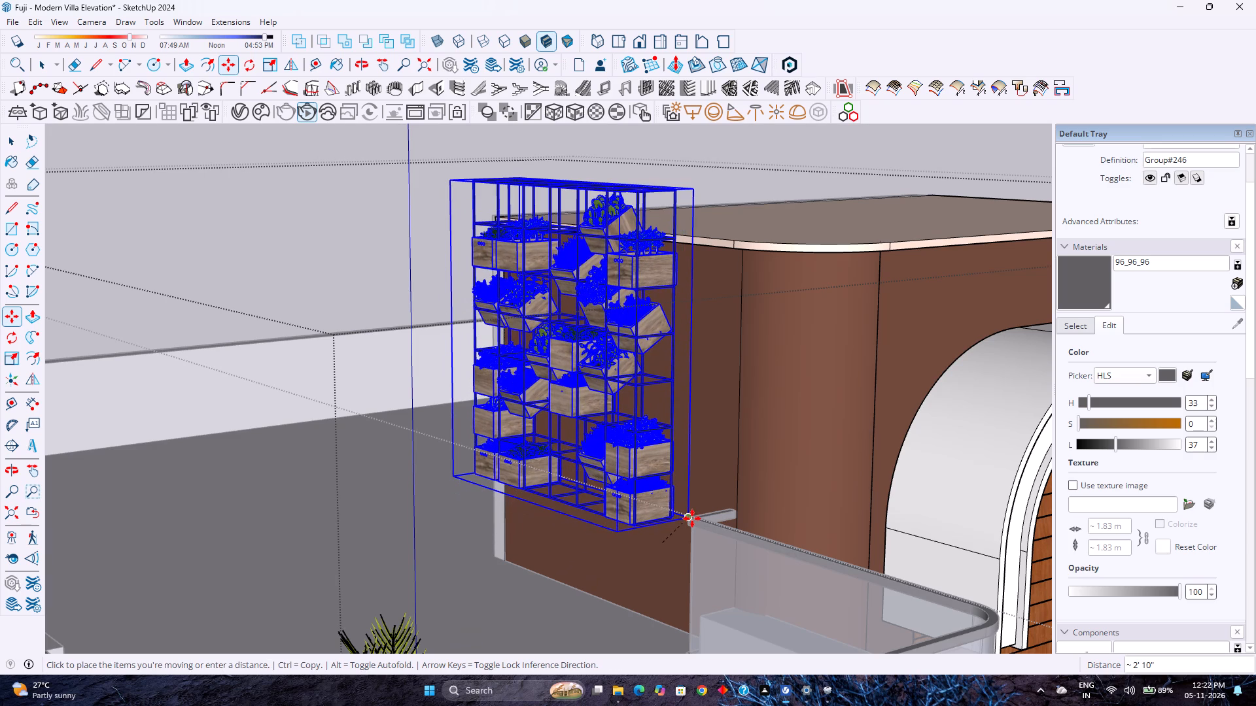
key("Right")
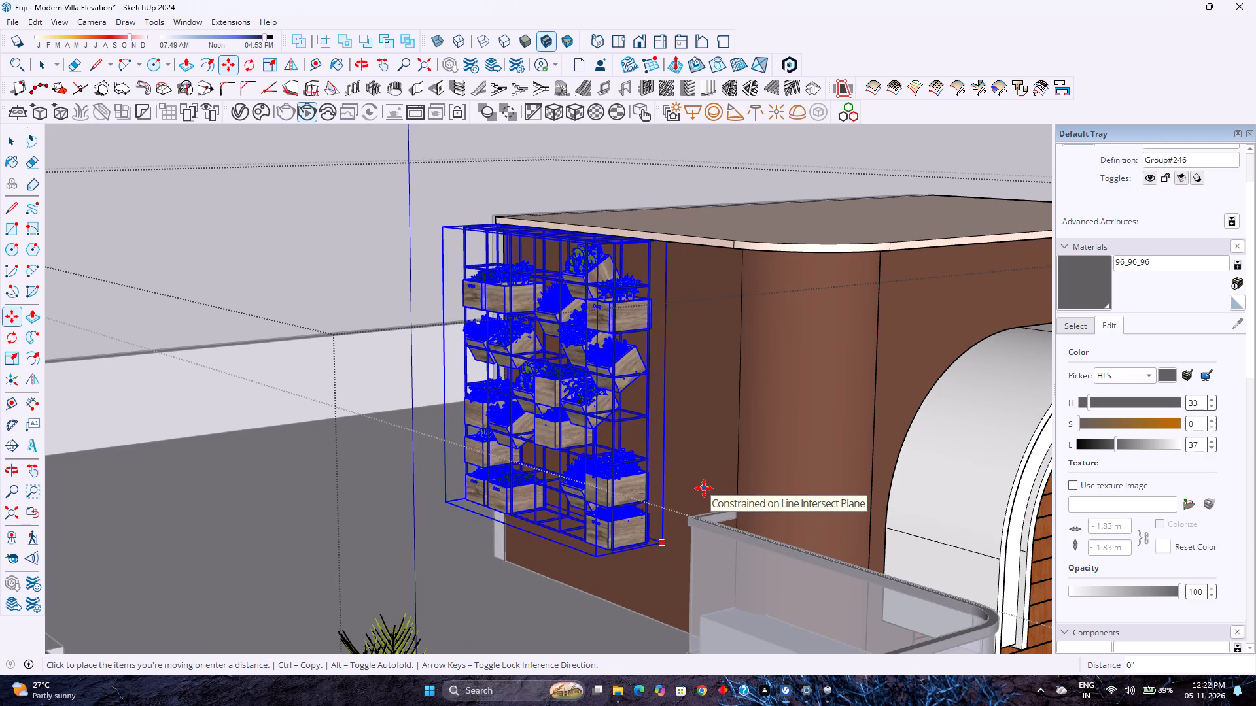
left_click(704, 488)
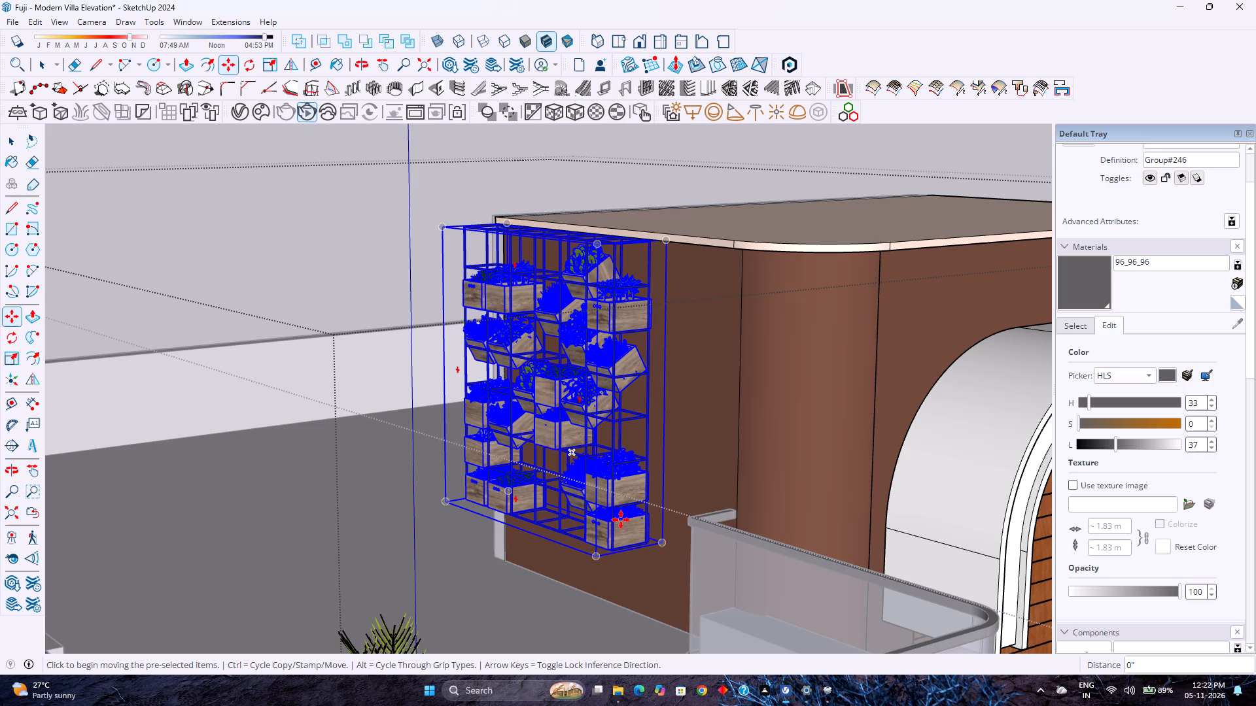
Lower the planter shelf about 1' 11" along the blue axis onto the terrace floor.
left_click(661, 546)
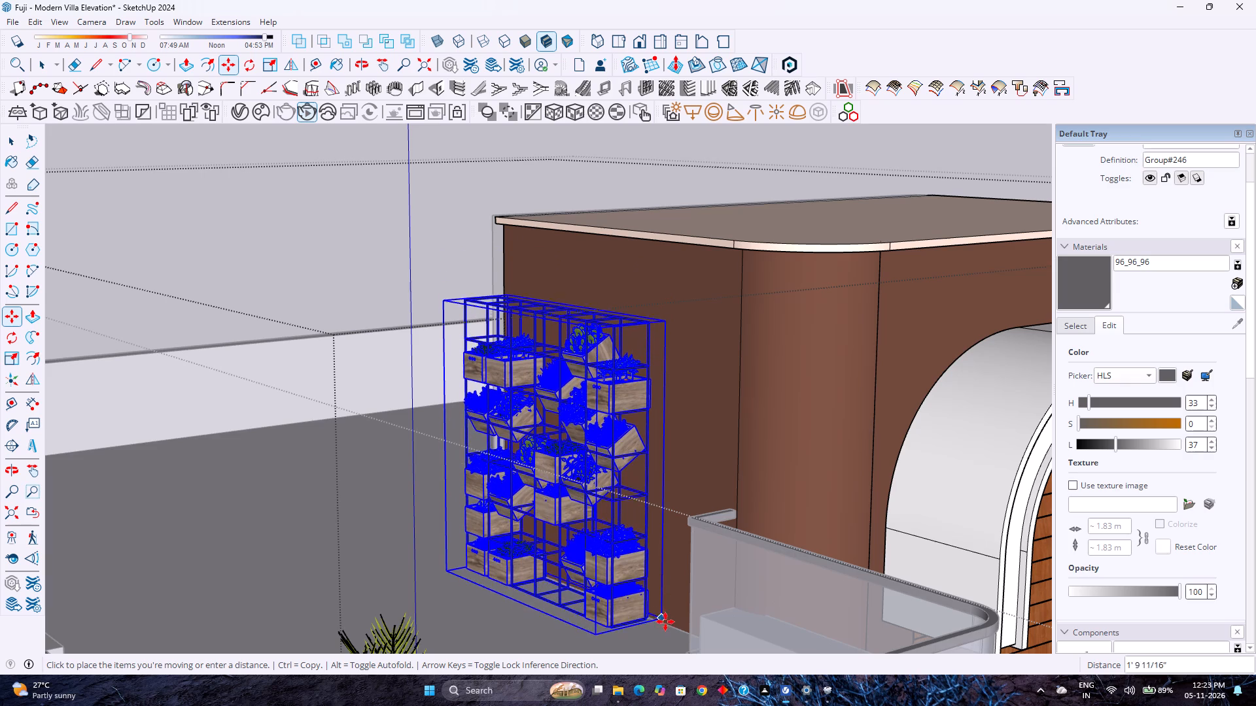
left_click(665, 626)
Widen the planter shelf along the stair block's wall by scaling its red axis to 1.31.
scroll(541, 479, "down", 6)
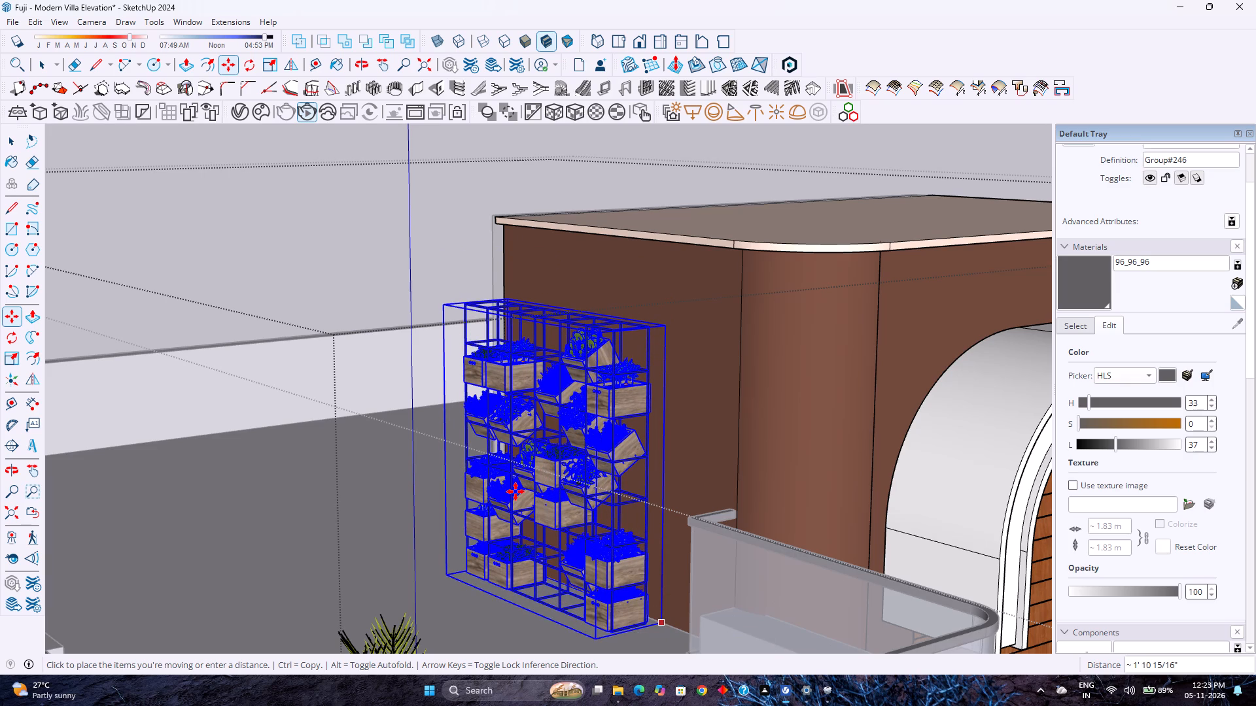
scroll(515, 492, "down", 1)
scroll(571, 486, "up", 3)
scroll(524, 488, "down", 3)
scroll(524, 488, "up", 3)
scroll(523, 484, "down", 3)
scroll(523, 484, "up", 3)
scroll(523, 479, "down", 3)
scroll(523, 479, "up", 3)
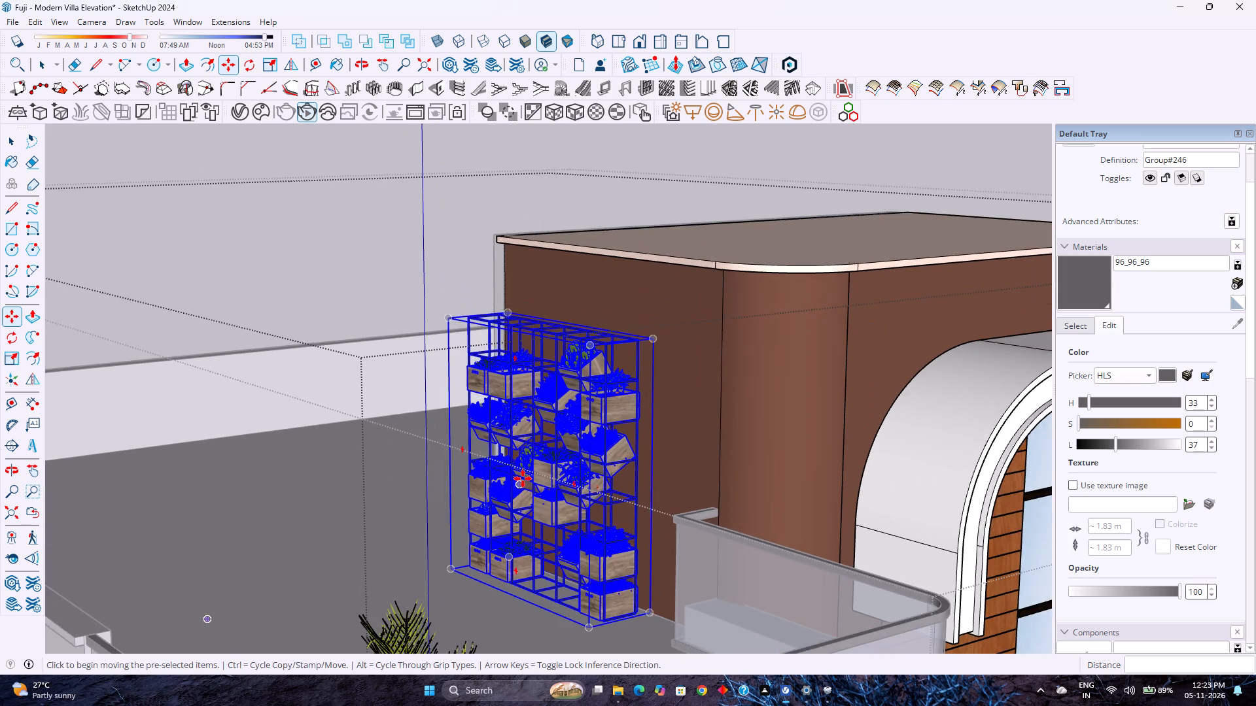
scroll(510, 481, "up", 2)
middle_click_drag(510, 481, 805, 488)
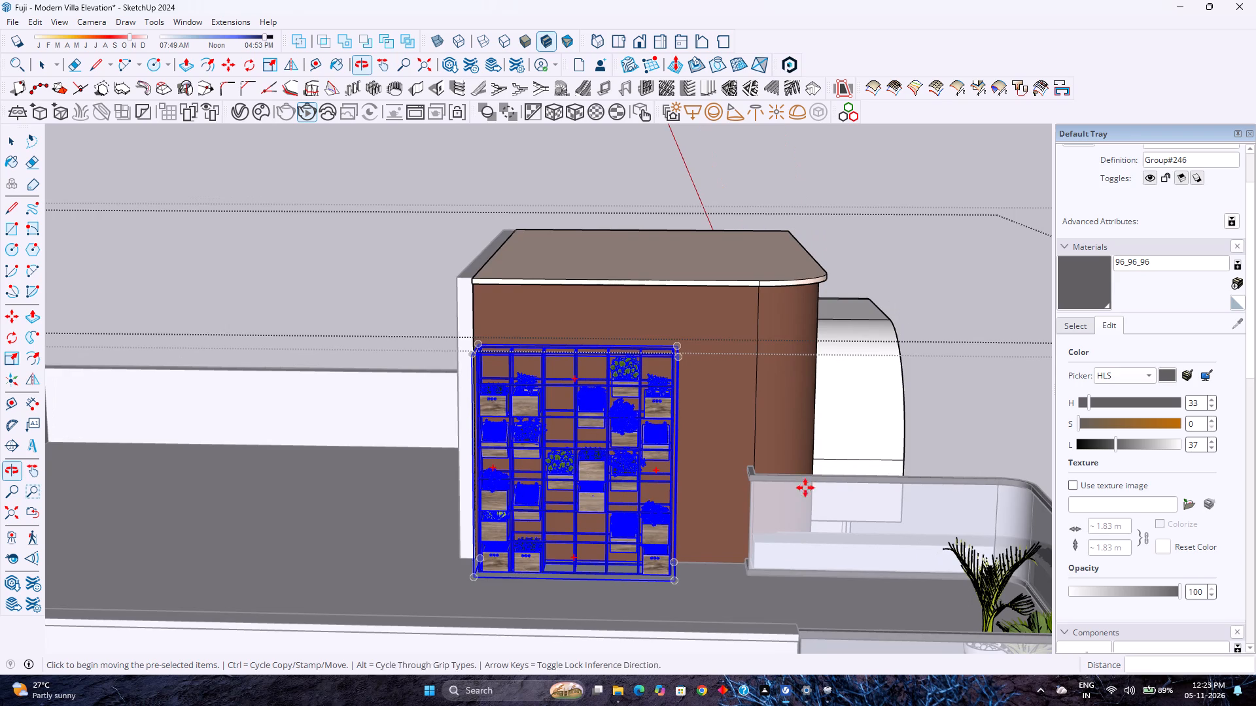
key("s")
scroll(685, 473, "up", 6)
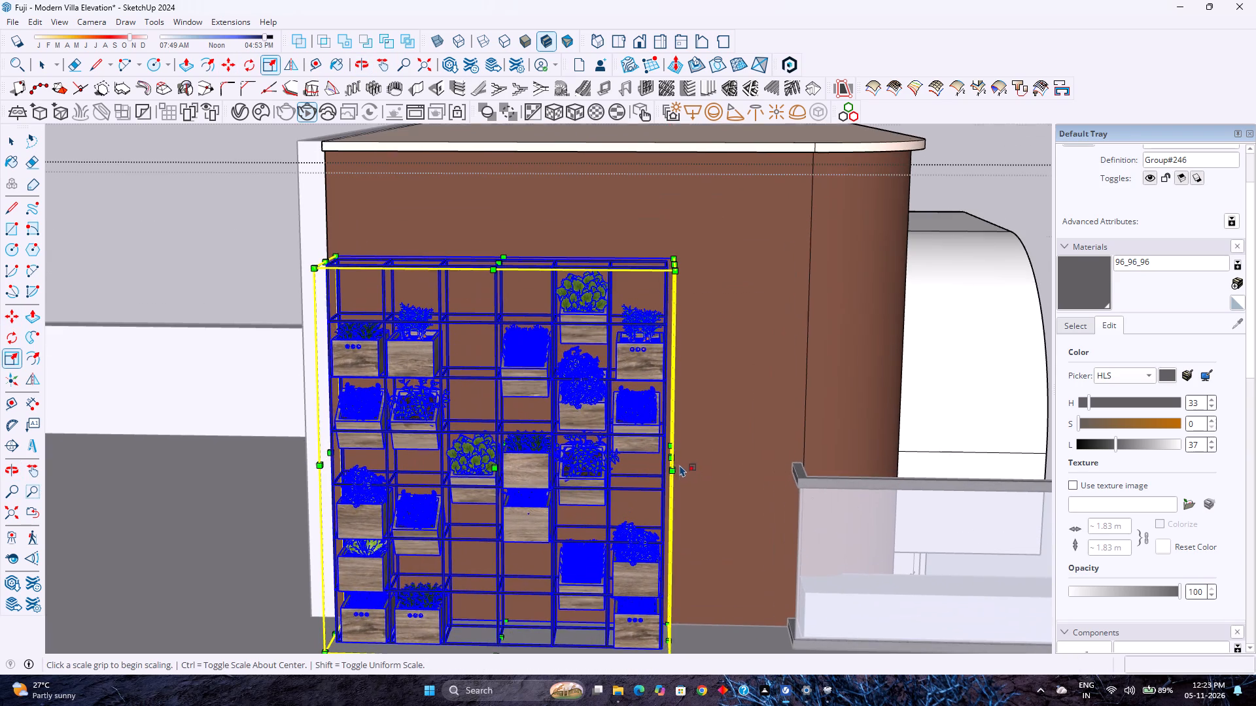
left_click(675, 460)
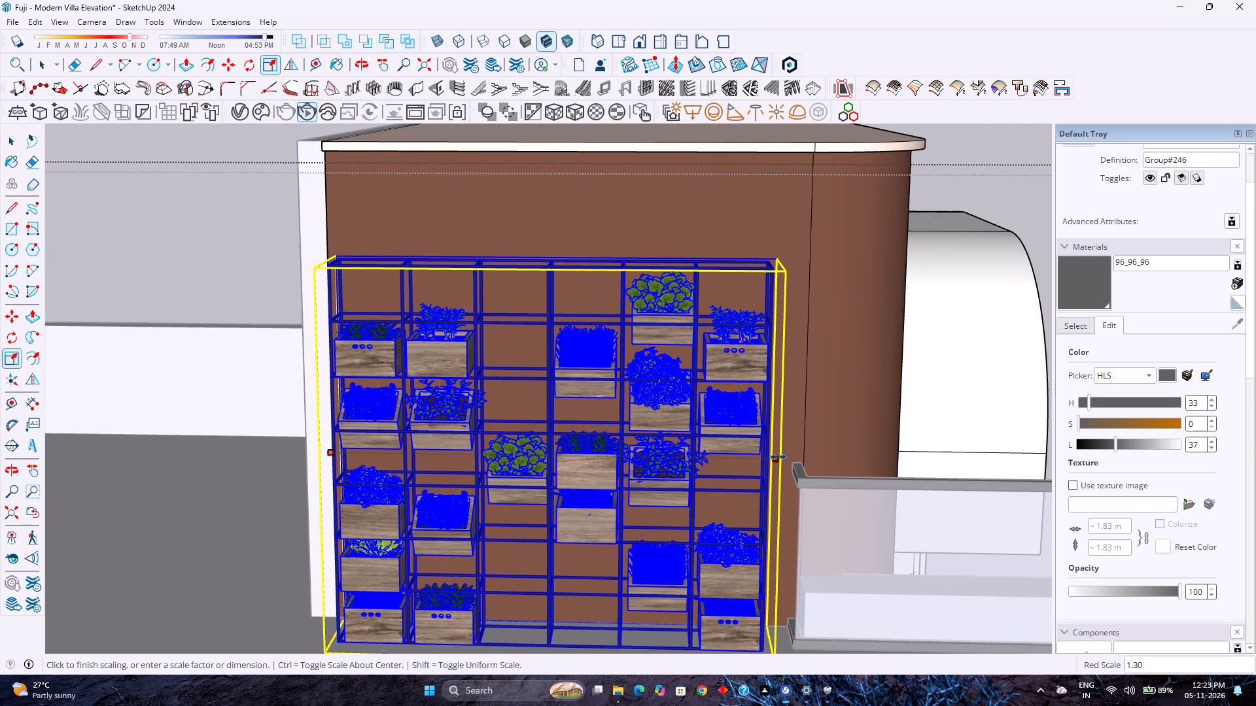
left_click(780, 457)
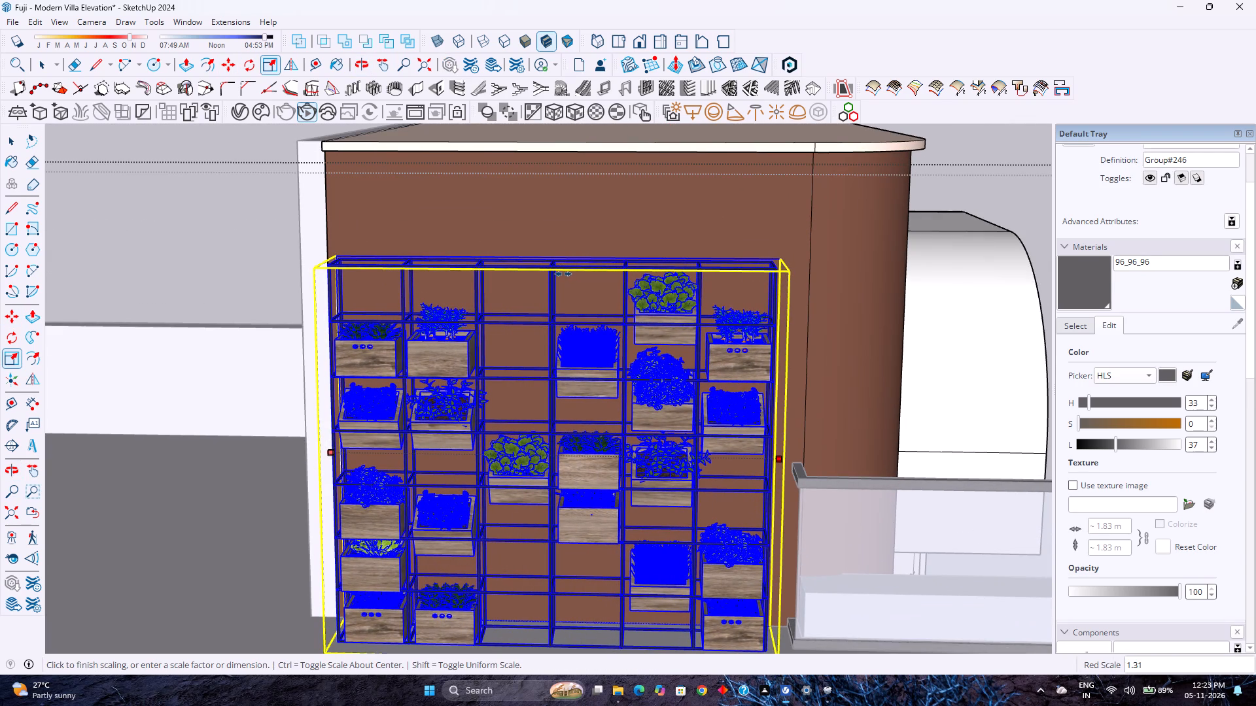
Heighten the planter shelf upward by scaling its blue axis to 1.15.
middle_click_drag(560, 256, 572, 311)
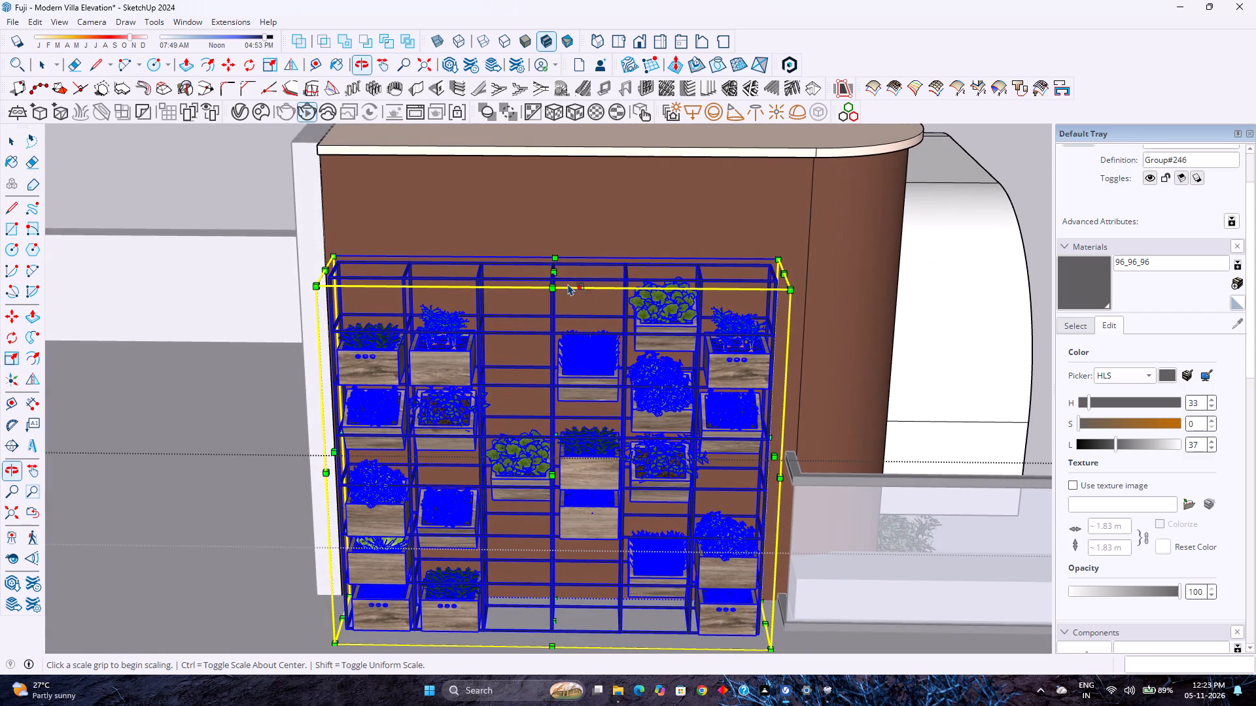
left_click(551, 272)
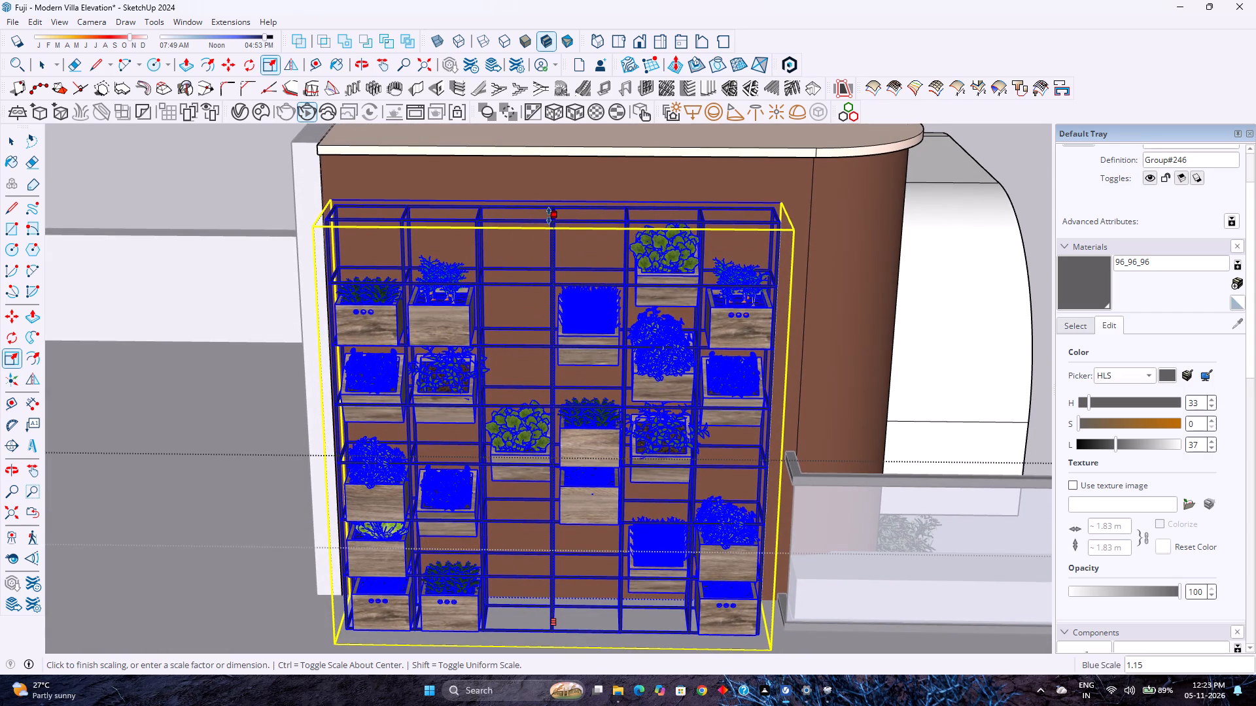
left_click(549, 216)
scroll(554, 360, "down", 8)
key("space")
Switch to the front view of the whole villa and leave the group that encloses the planter shelf.
left_click(638, 41)
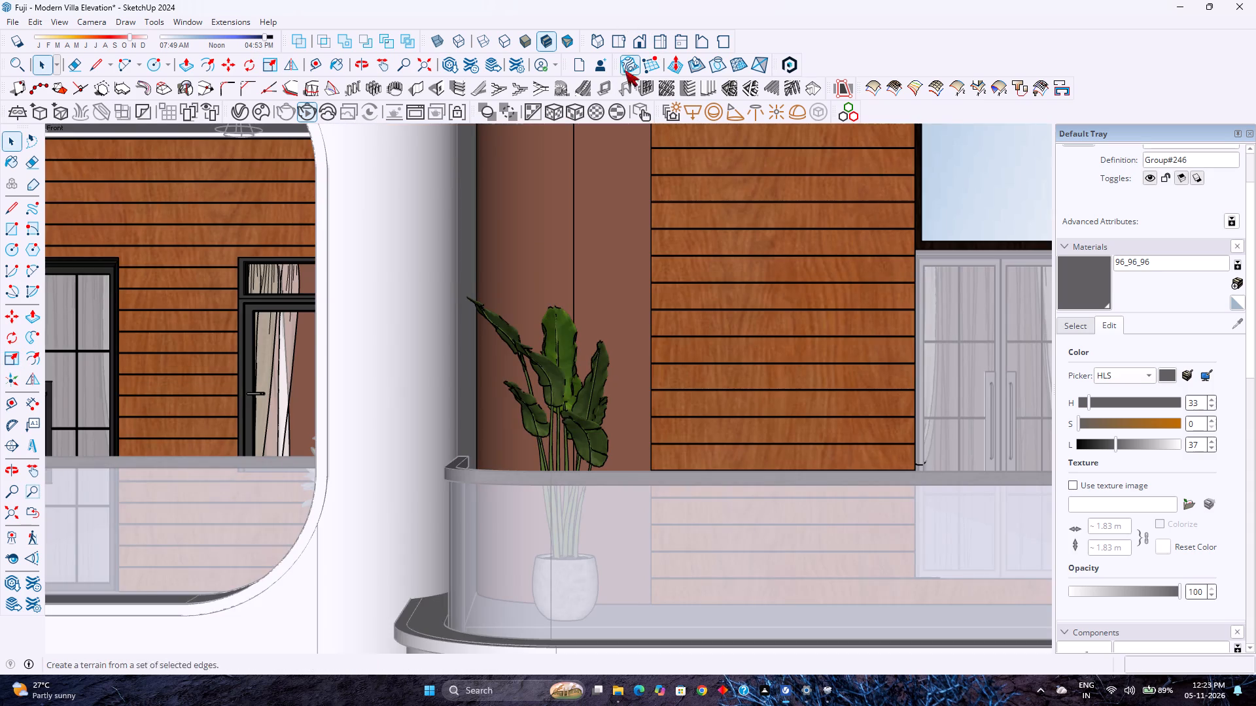
scroll(591, 352, "down", 19)
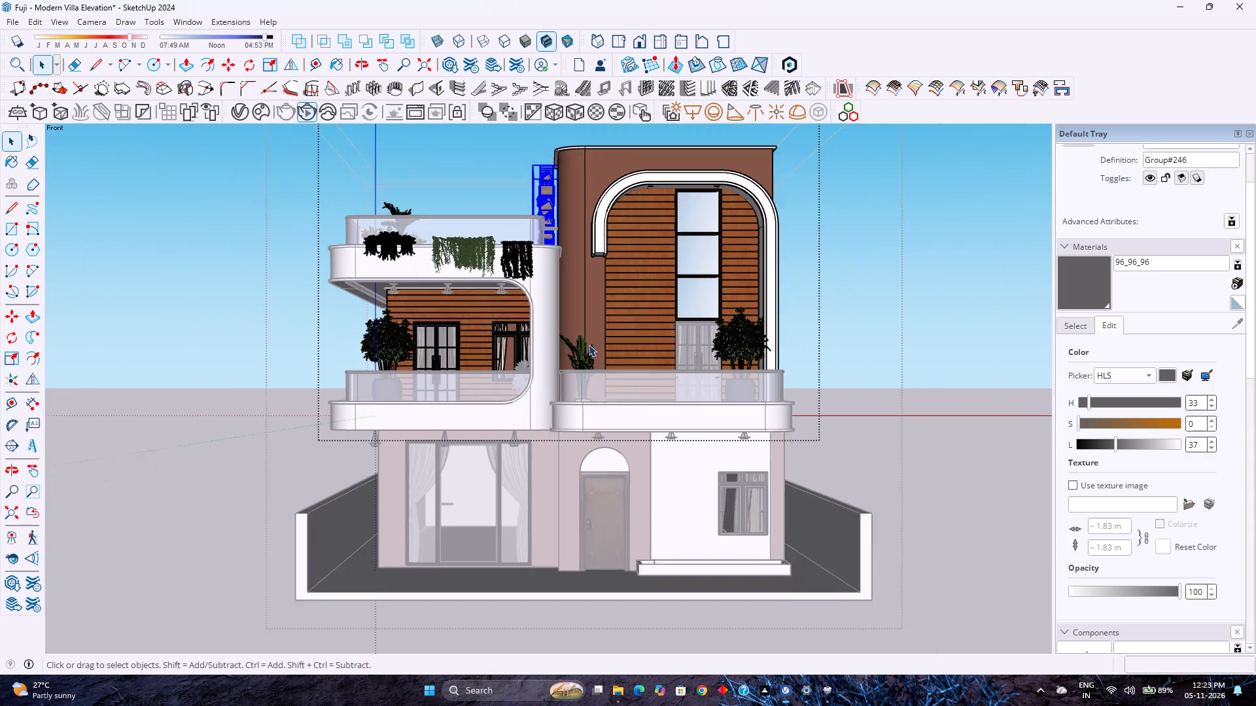
scroll(589, 345, "down", 1)
left_click(901, 299)
scroll(835, 345, "up", 4)
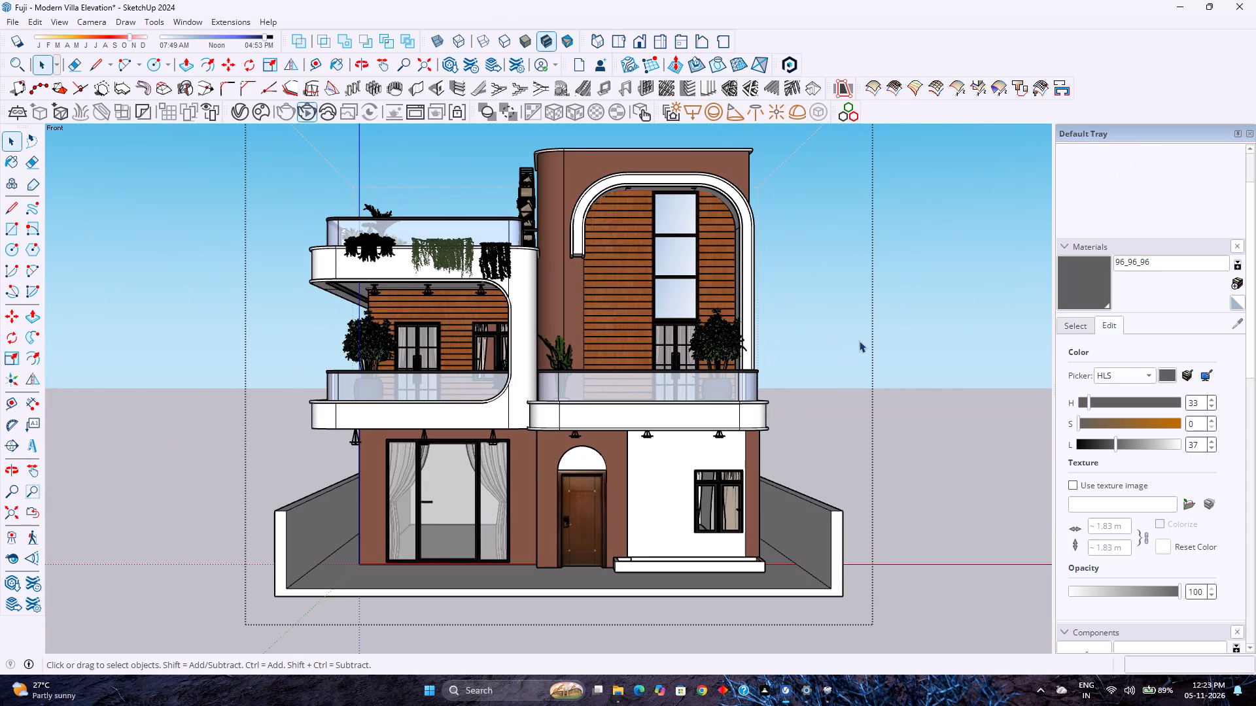
Save the villa model.
key("ctrl+s")
scroll(682, 470, "down", 2)
scroll(682, 471, "up", 1)
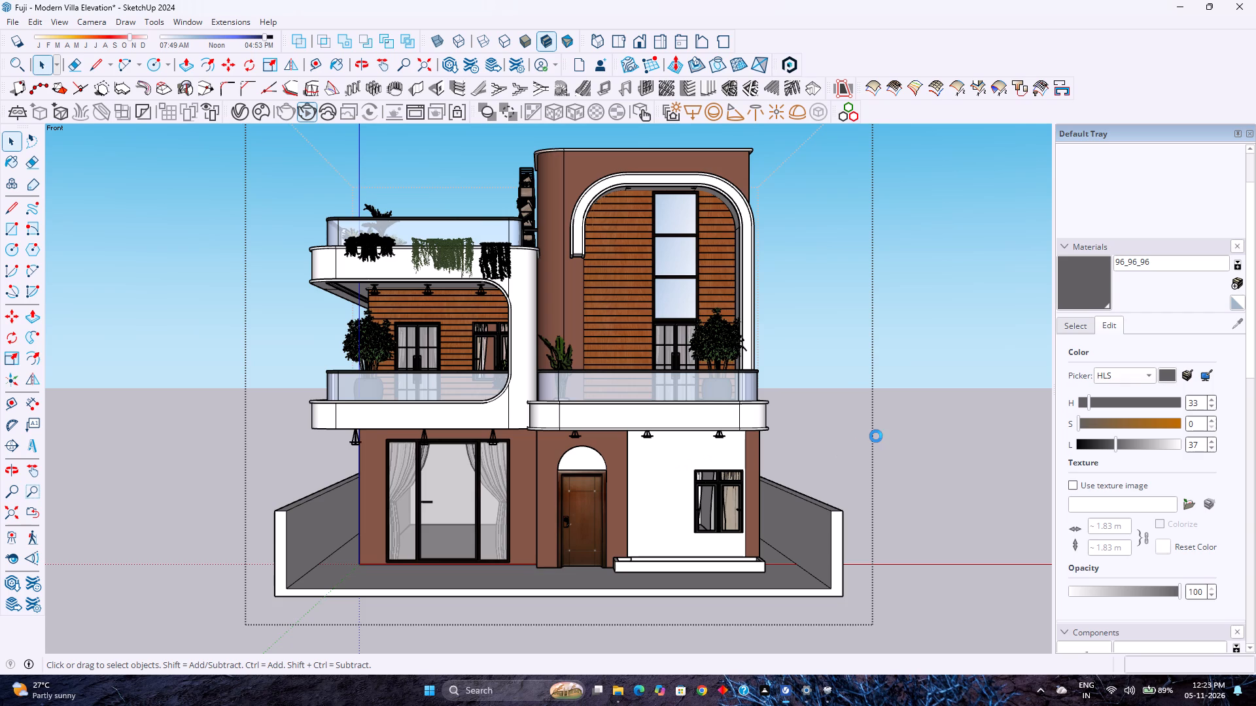
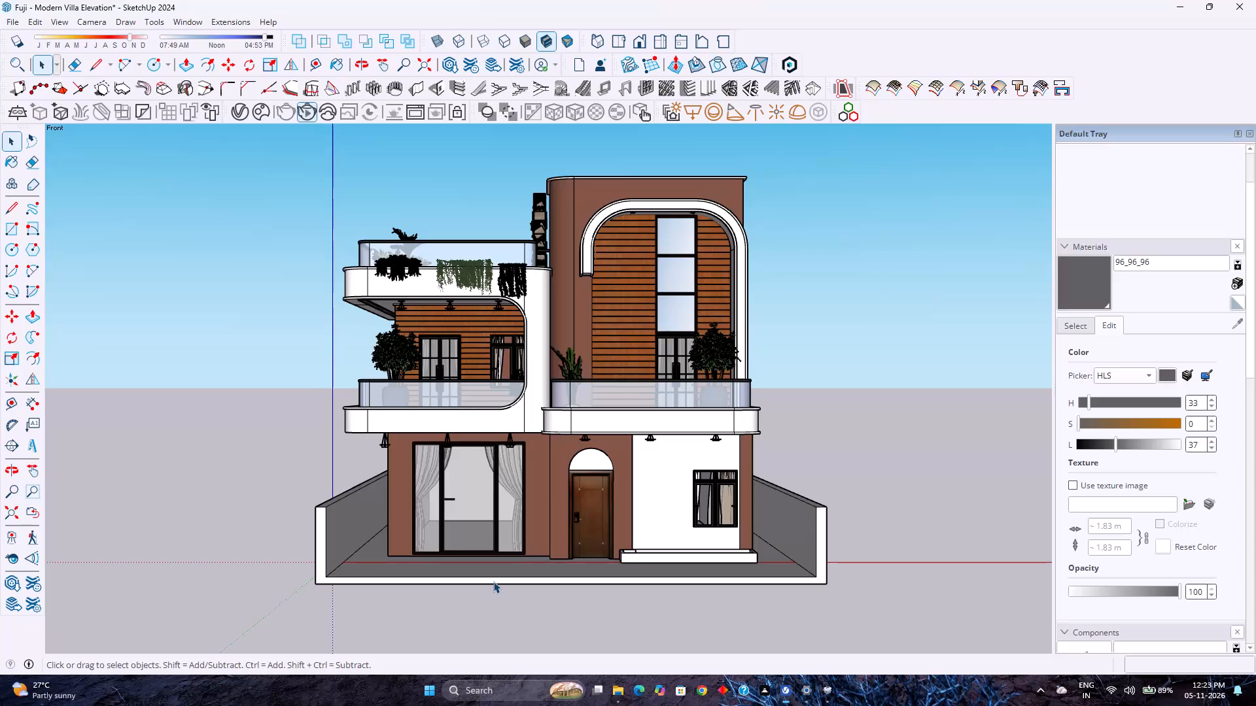
Open the group enclosing the whole villa for editing, keeping the floor groups inside it closed.
left_click(639, 497)
triple_click(665, 516)
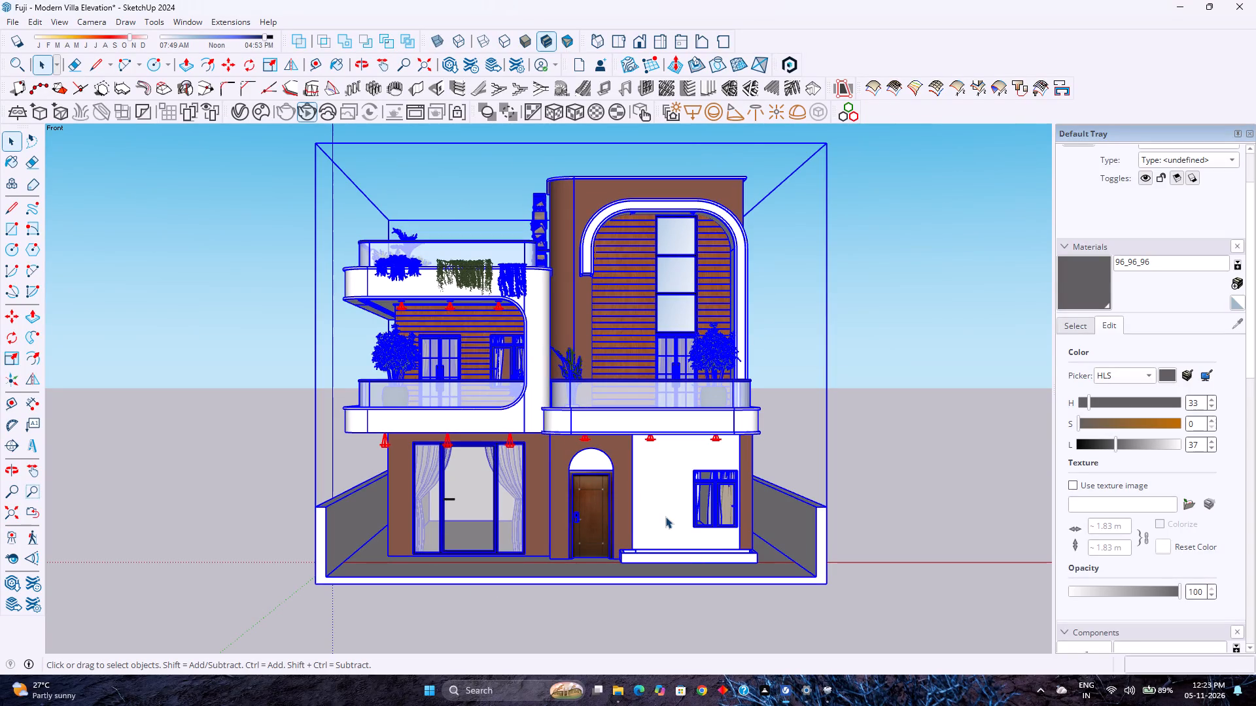
left_click(665, 516)
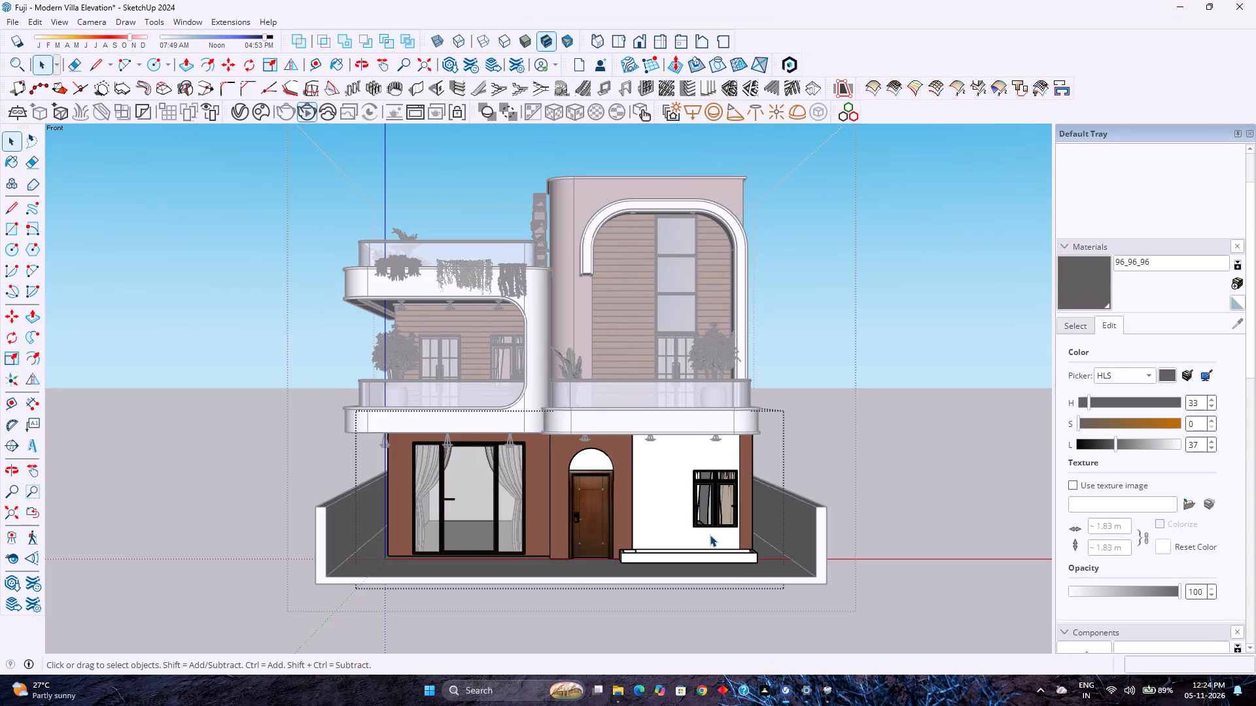
right_click(644, 365)
left_click(644, 365)
left_click(860, 499)
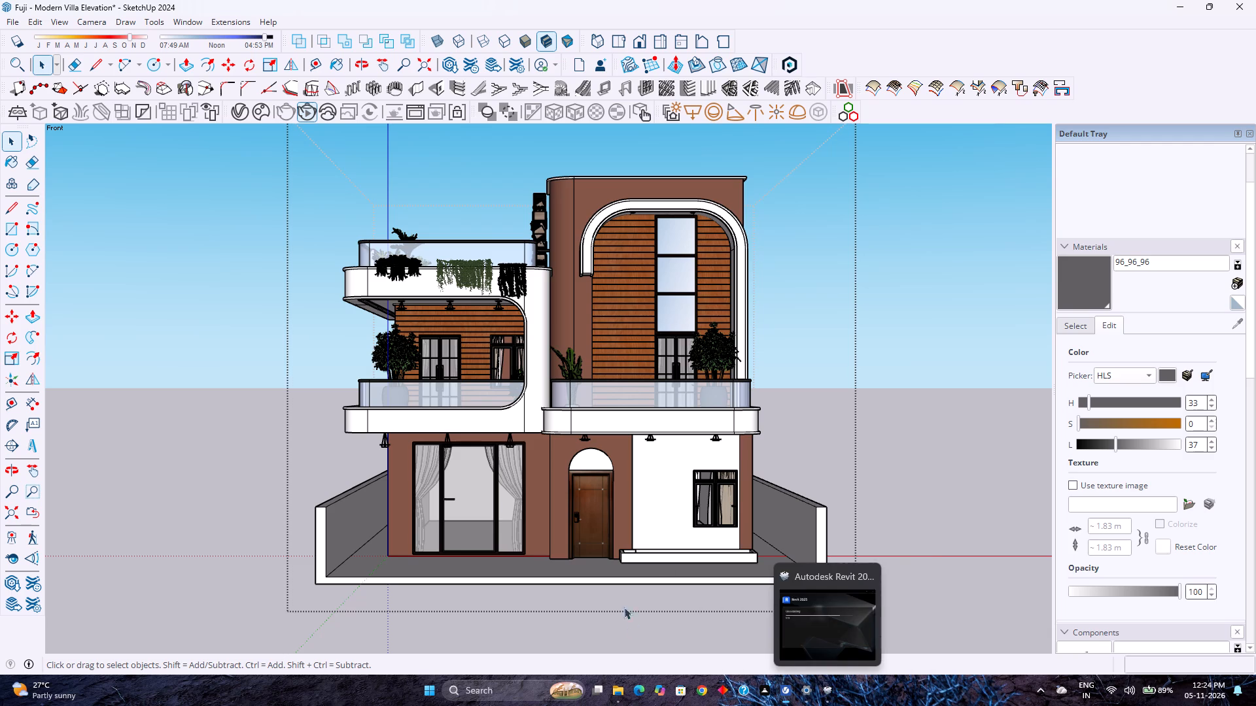
Open the ground-floor group containing the entrance door, front window and planter box for editing.
left_click(676, 474)
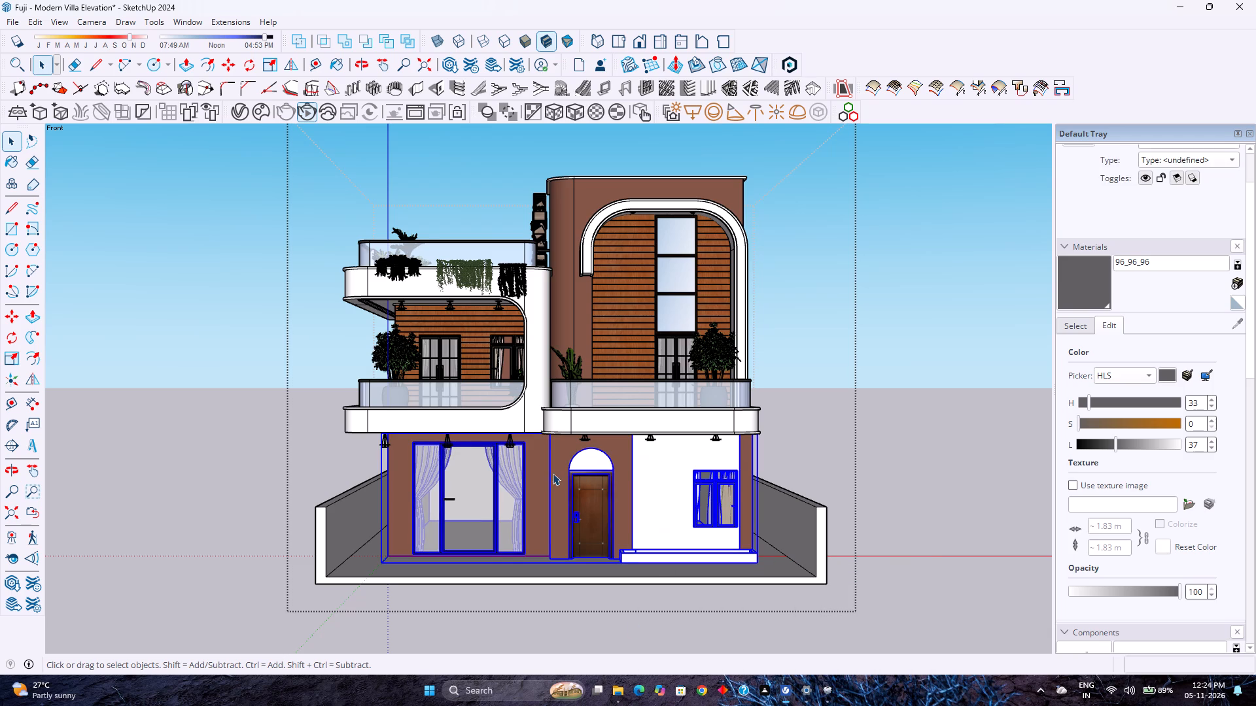
scroll(553, 473, "down", 3)
middle_click(553, 473)
middle_click_drag(553, 474, 636, 588)
middle_click(636, 588)
scroll(572, 501, "down", 2)
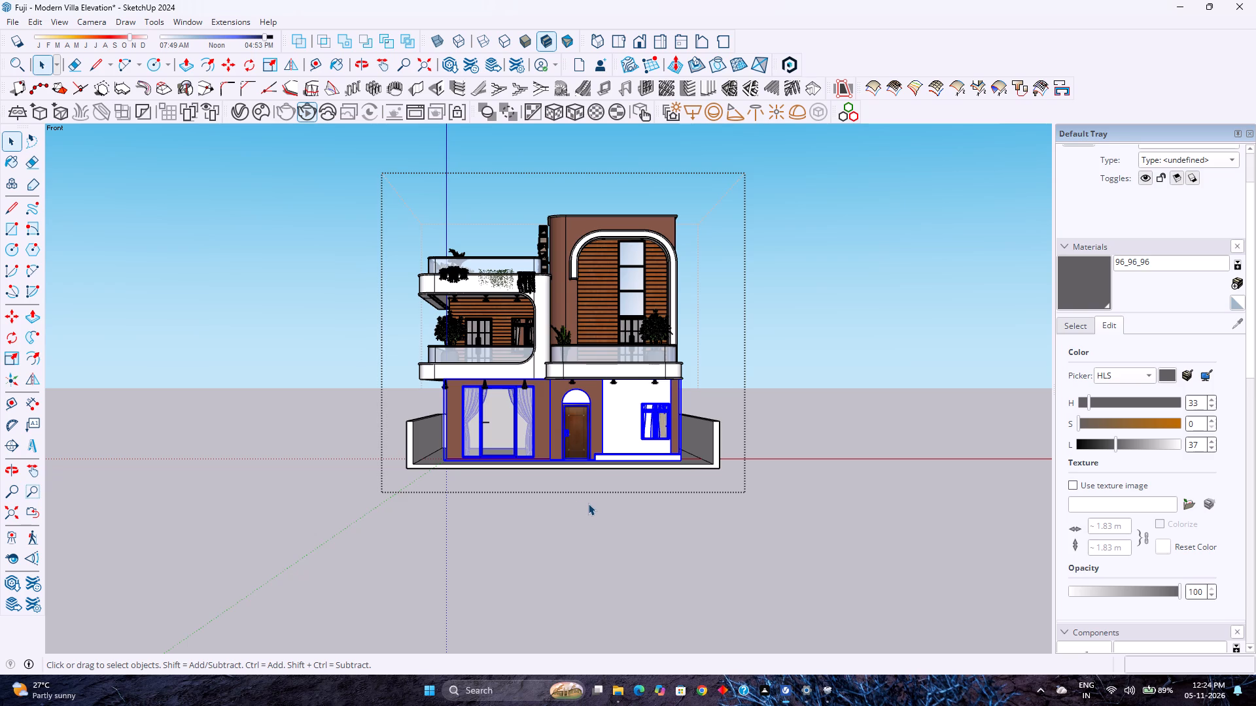
scroll(588, 503, "down", 4)
scroll(588, 503, "up", 3)
scroll(588, 503, "down", 1)
scroll(588, 503, "up", 1)
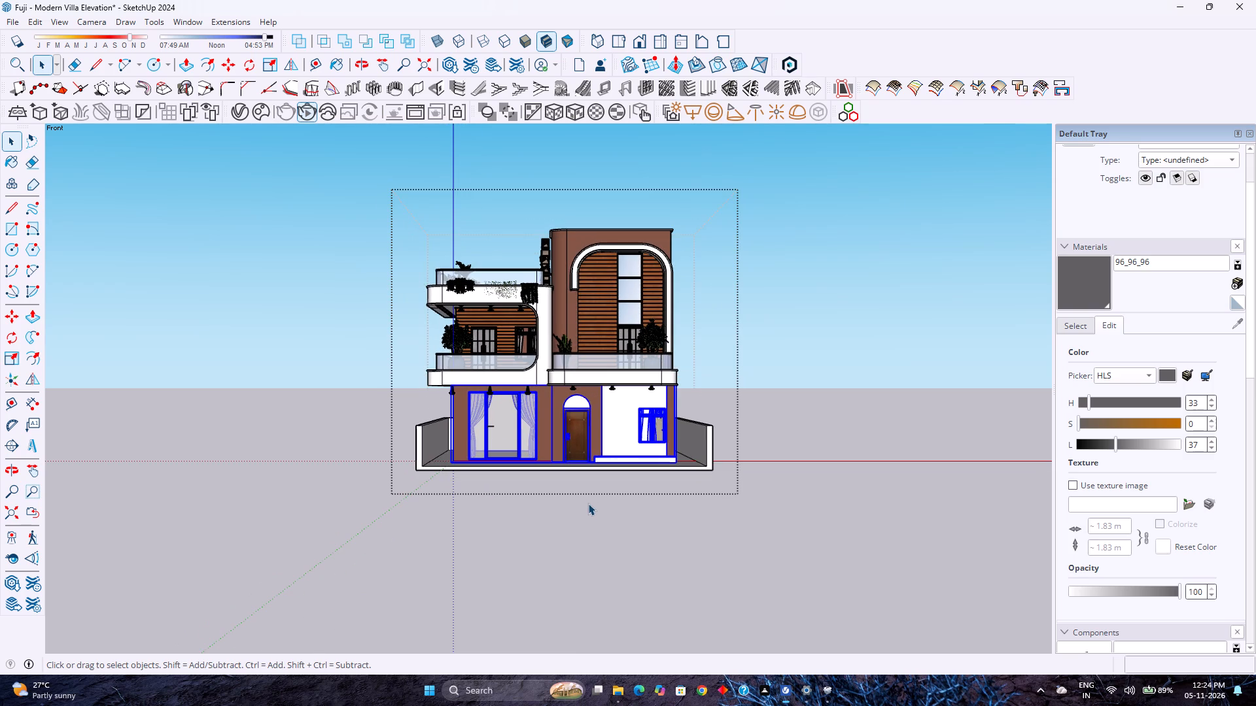
scroll(589, 465, "up", 5)
middle_click_drag(595, 460, 591, 491)
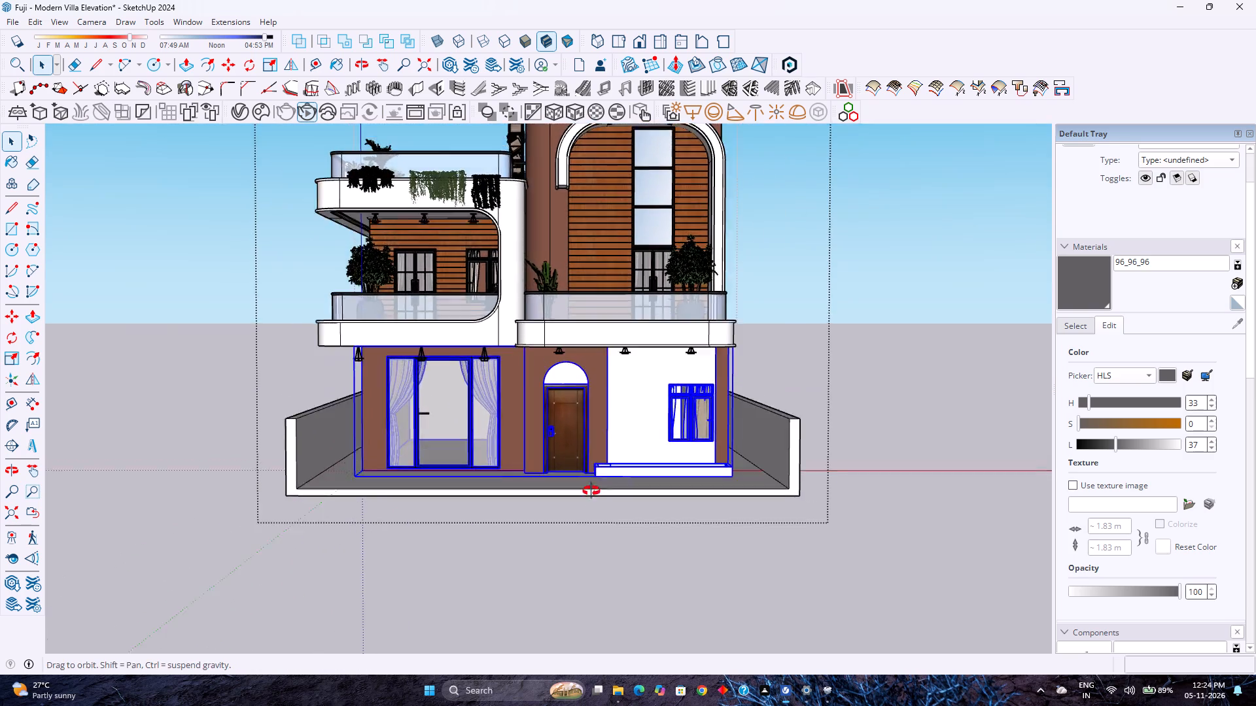
middle_click_drag(591, 491, 586, 546)
scroll(602, 537, "up", 5)
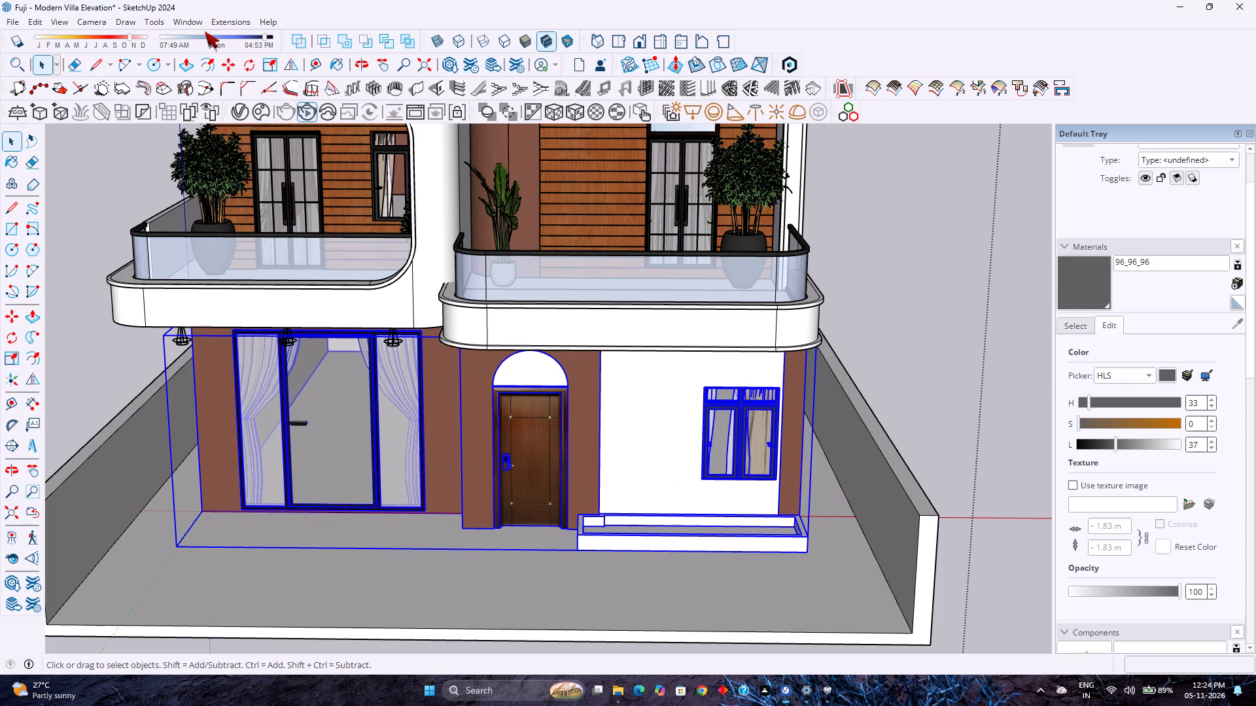
double_click(588, 529)
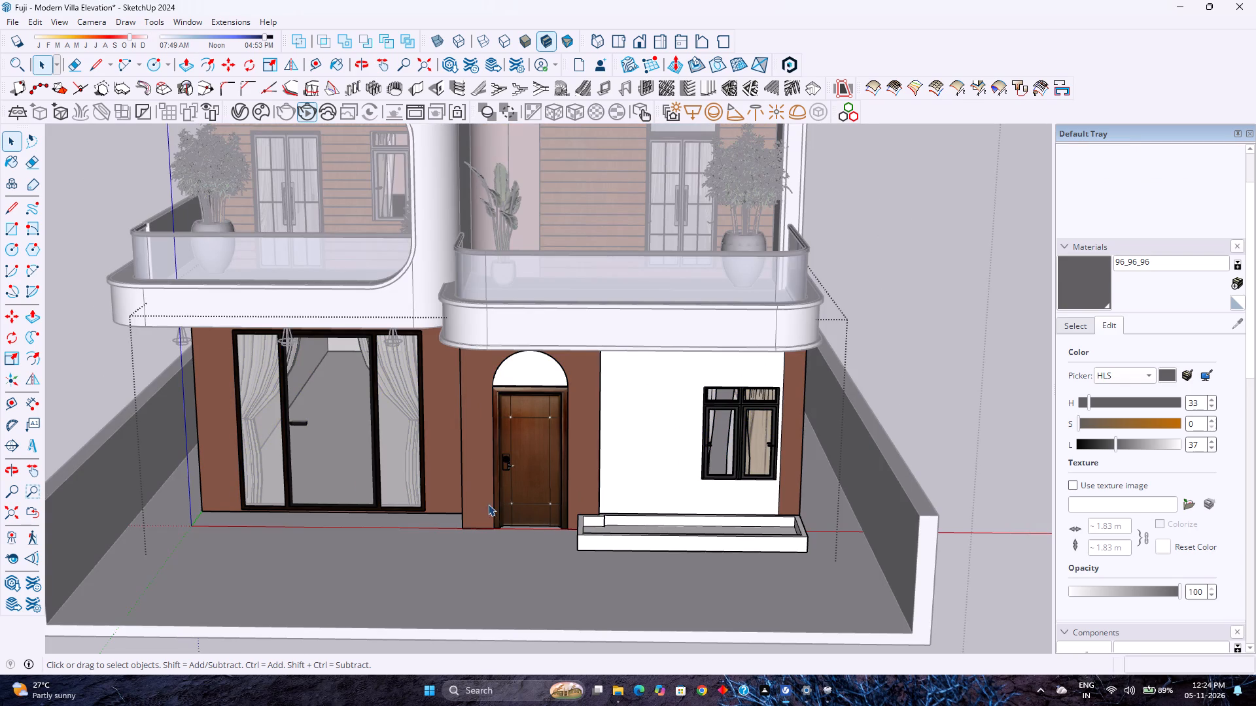
Open the 3D Warehouse to look for models for the villa's ground floor.
left_click(195, 18)
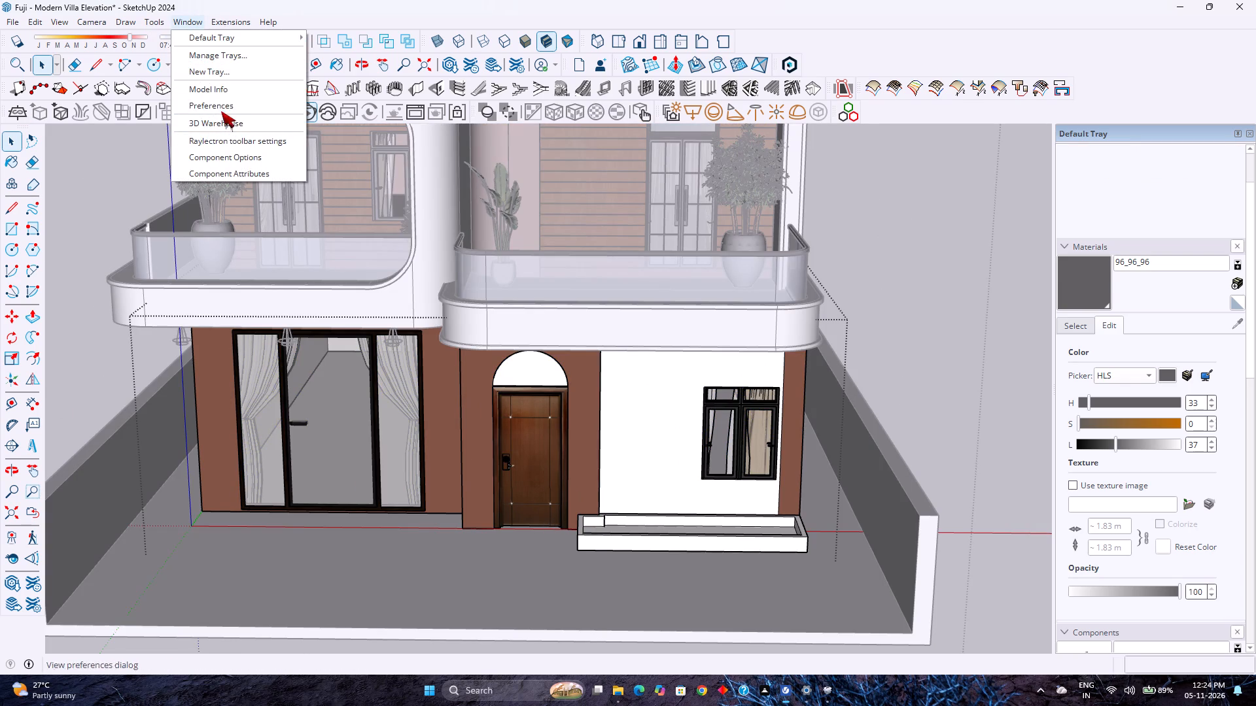
left_click(224, 117)
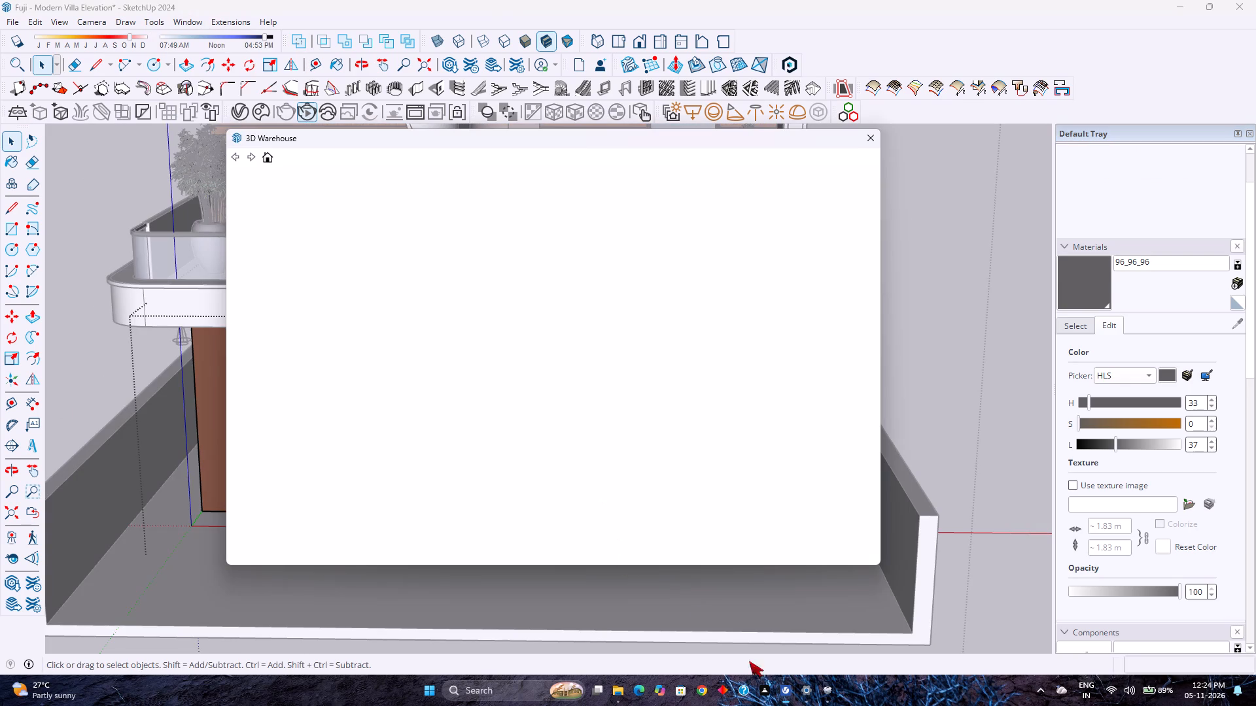
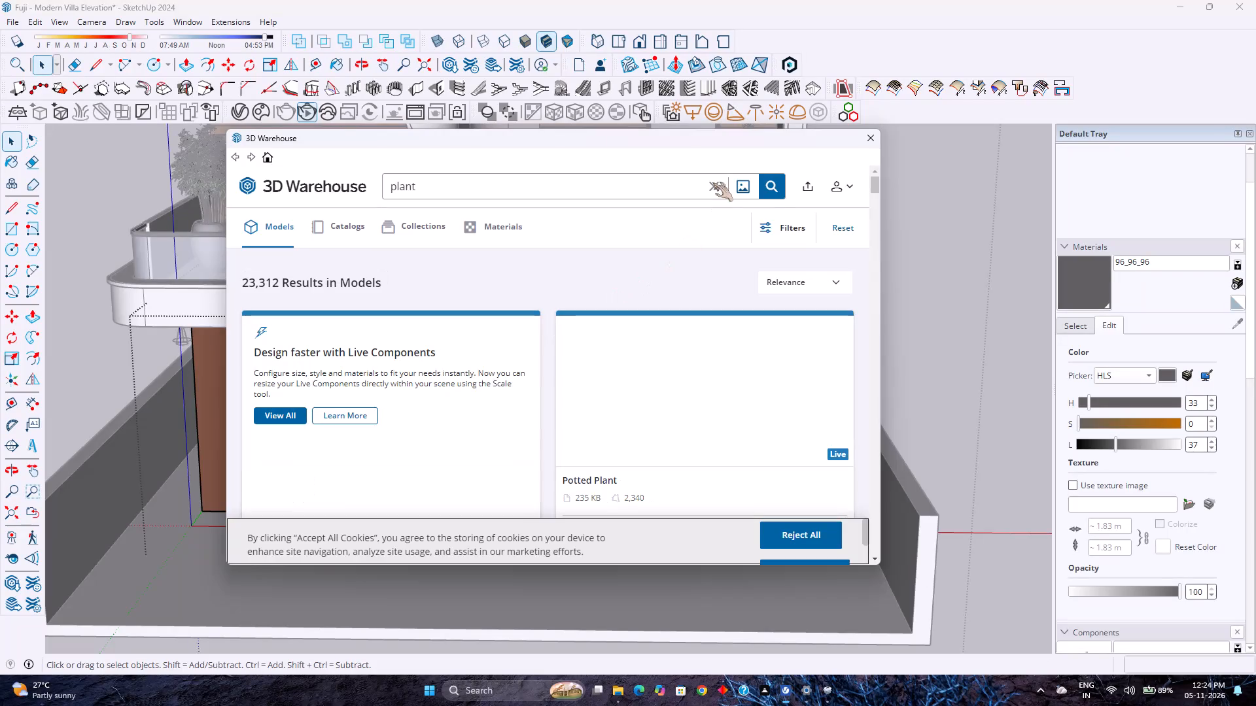
Search the 3D Warehouse models for "garden plants".
left_click(712, 182)
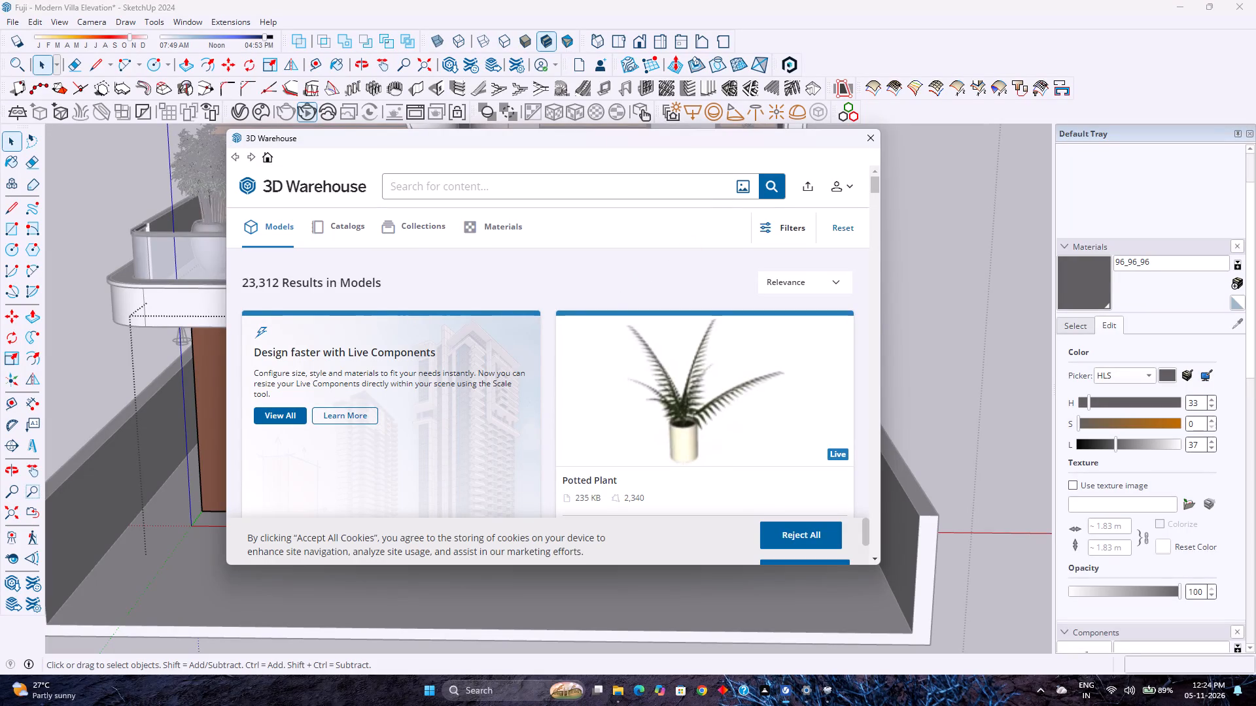
type("gra")
key("BackSpace")
key("BackSpace")
type("arde")
key("b")
key("BackSpace")
type("n plants")
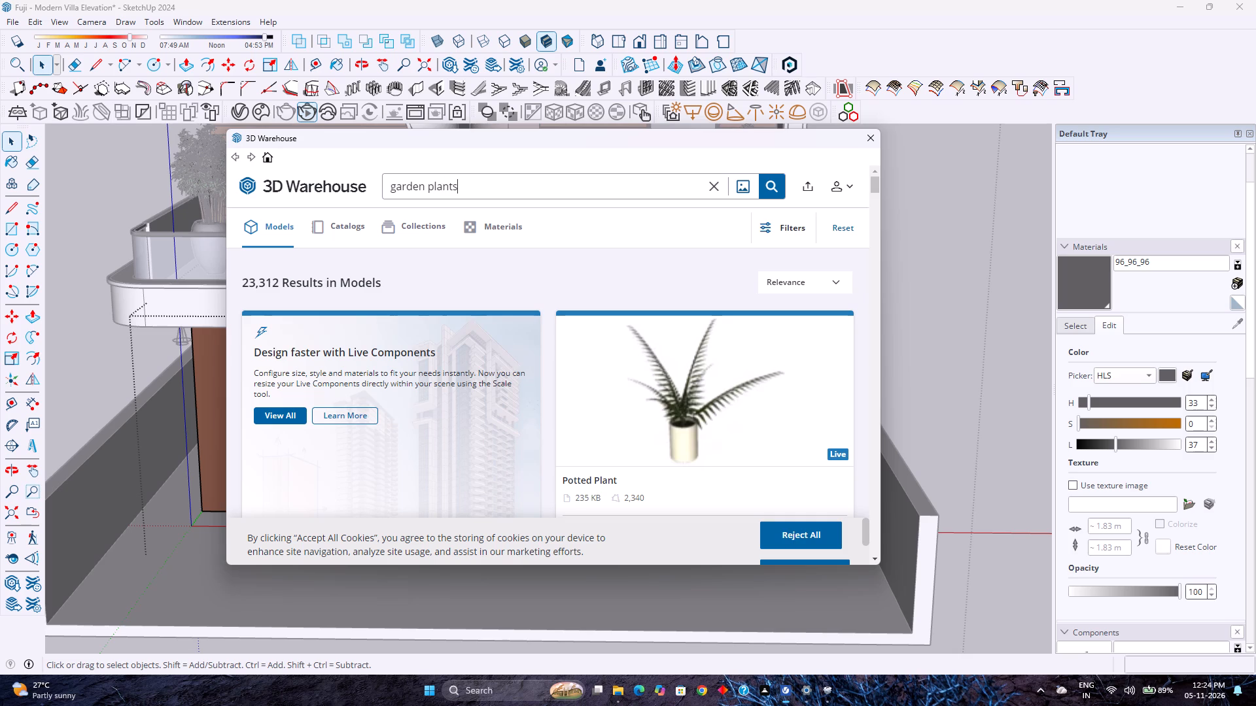
key("Return")
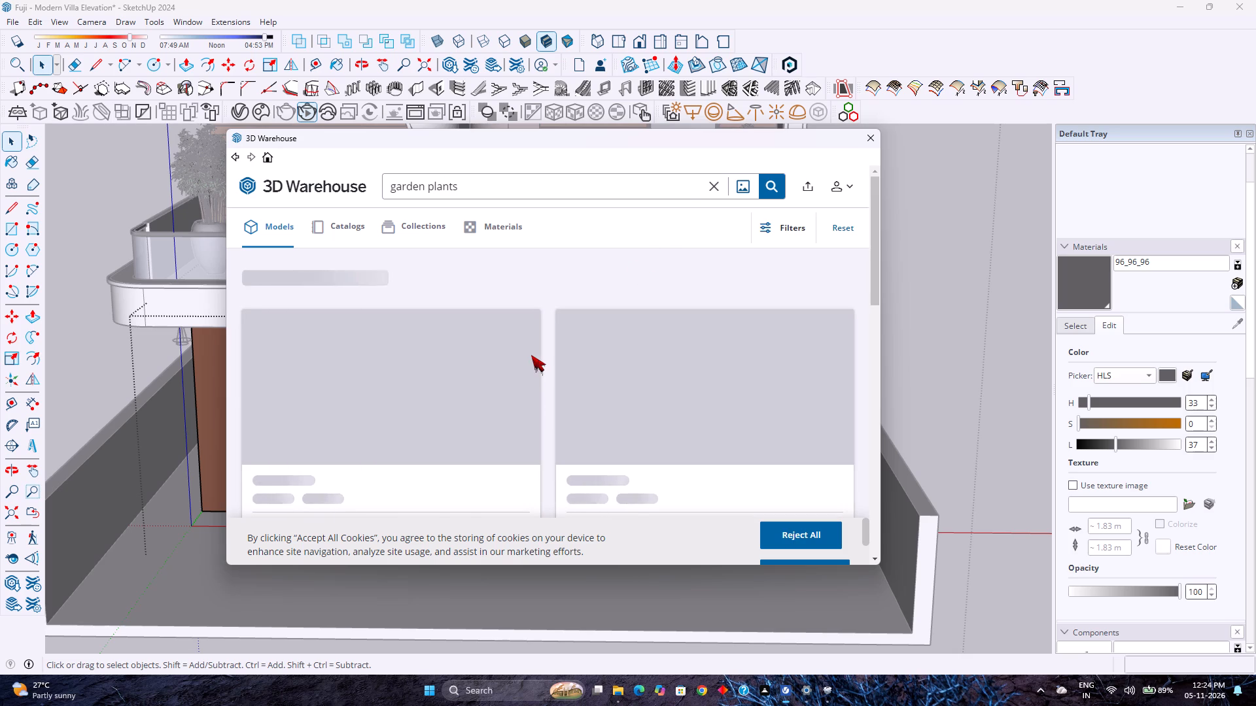
Browse the garden plants results for a plant or shrub model suited to the villa's ground-floor planter area.
scroll(572, 348, "down", 5)
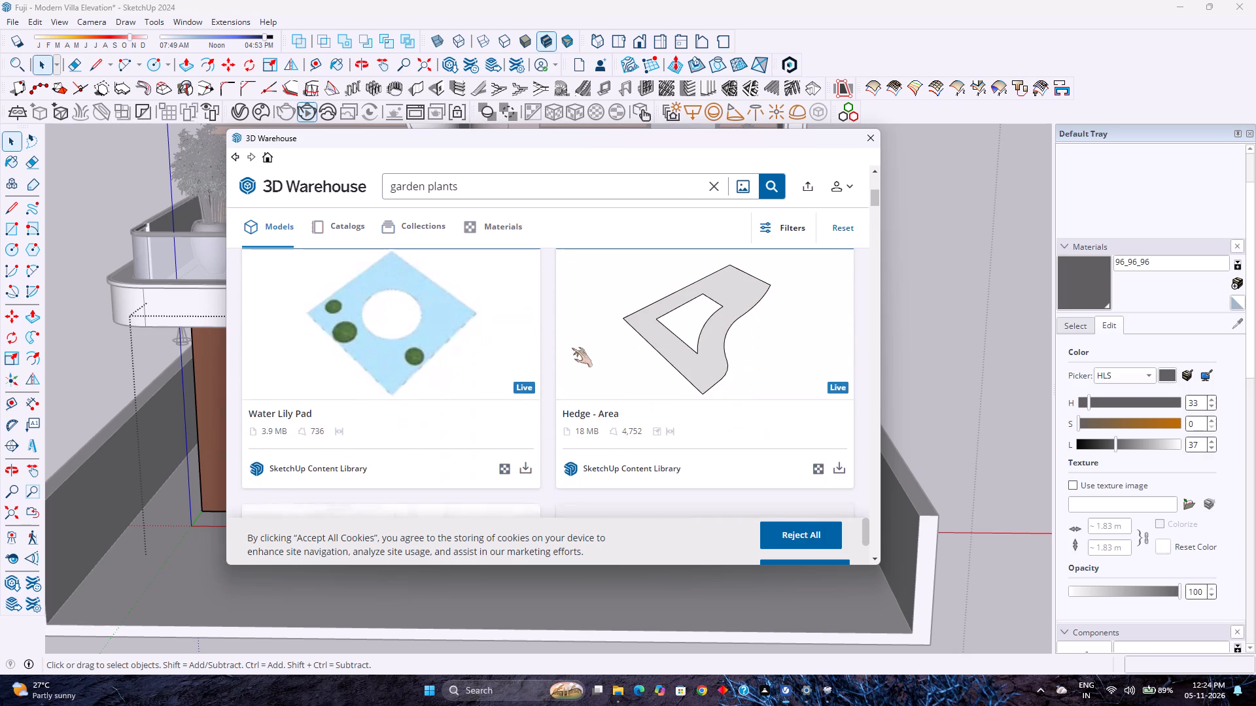
scroll(481, 372, "down", 5)
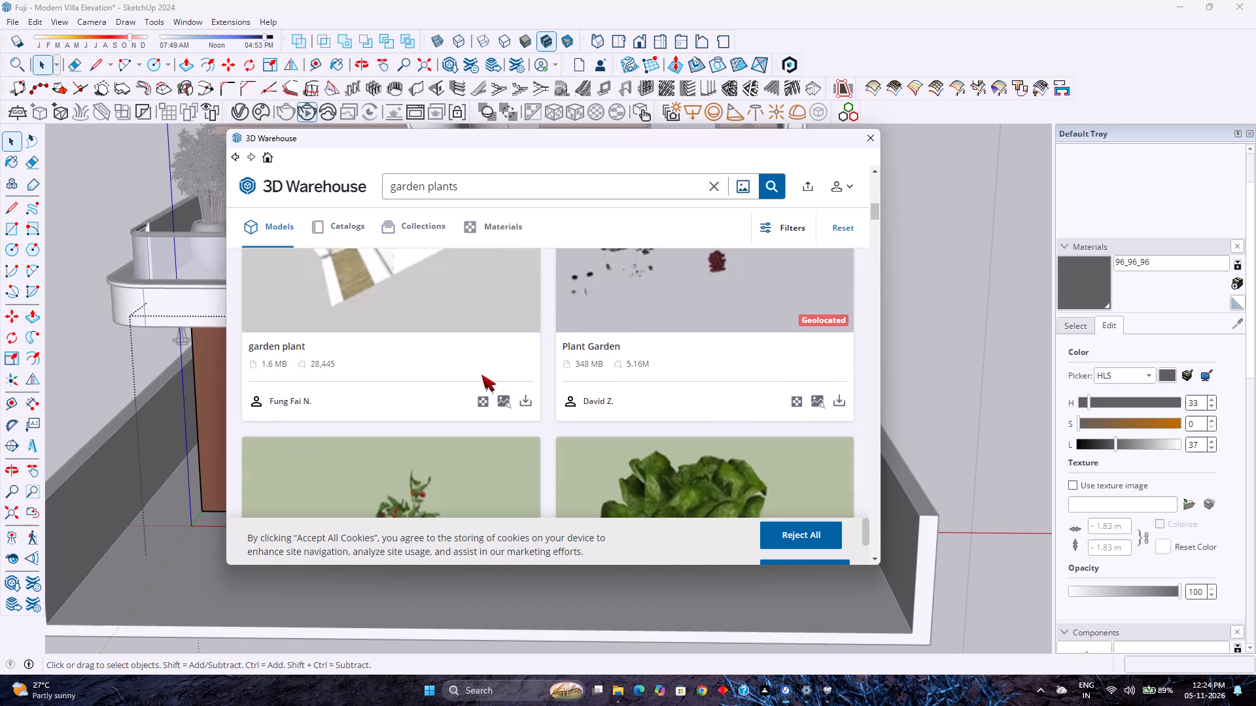
scroll(481, 375, "down", 8)
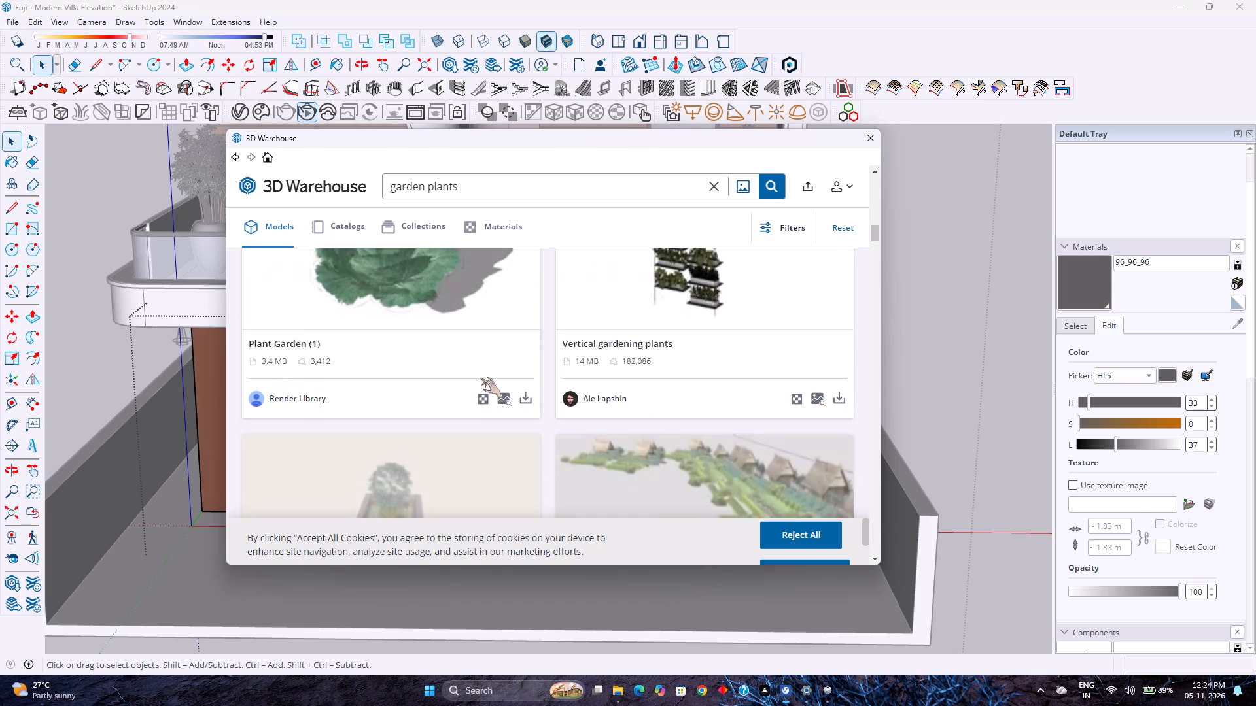
scroll(480, 378, "down", 3)
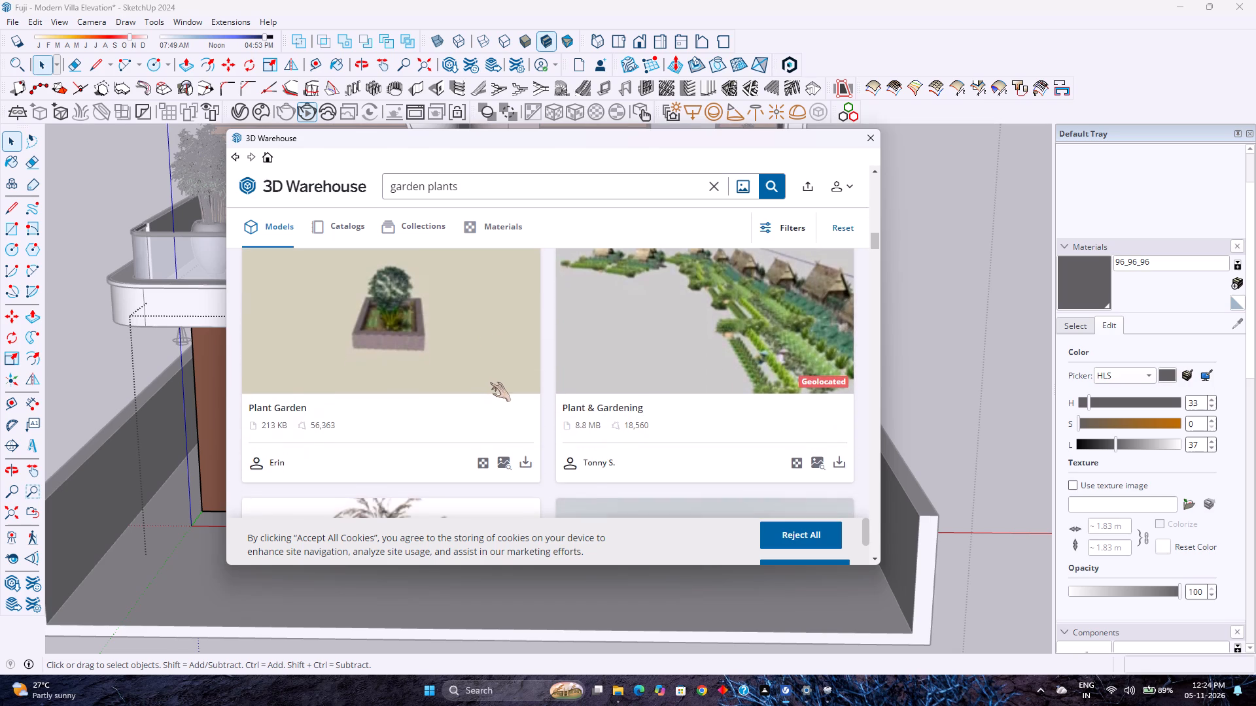
scroll(490, 382, "down", 6)
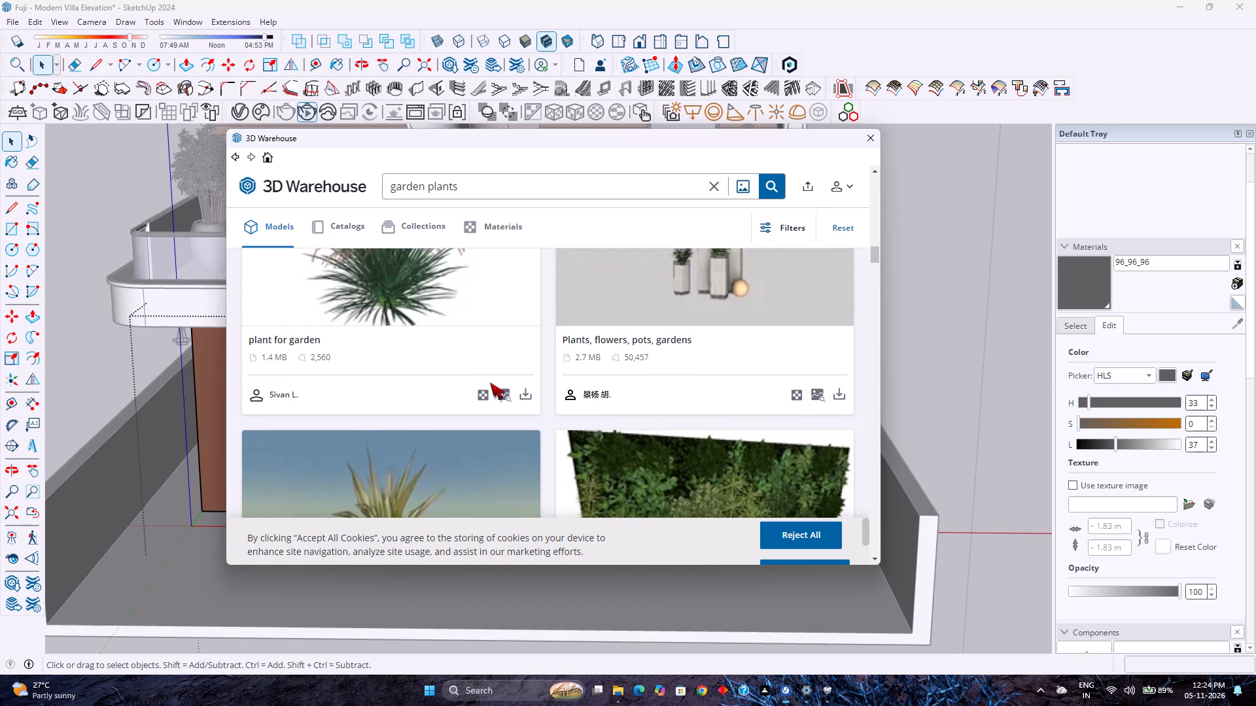
scroll(490, 382, "down", 1)
scroll(490, 383, "up", 5)
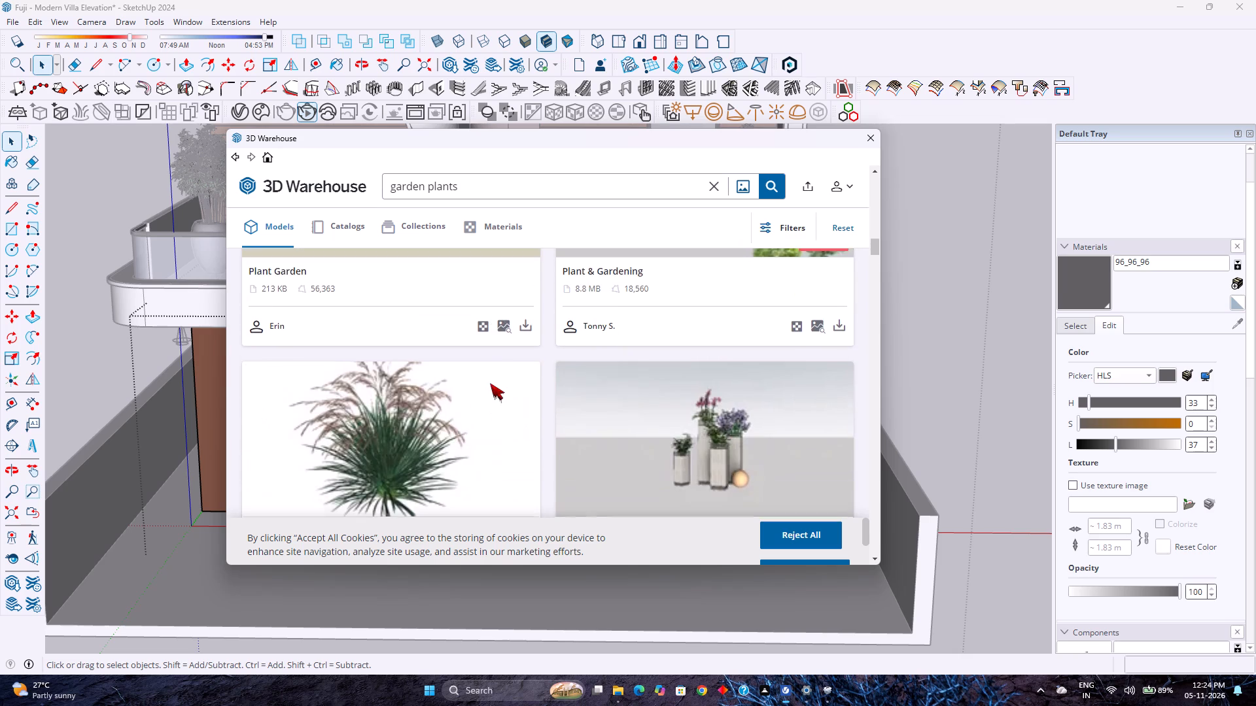
scroll(490, 383, "down", 7)
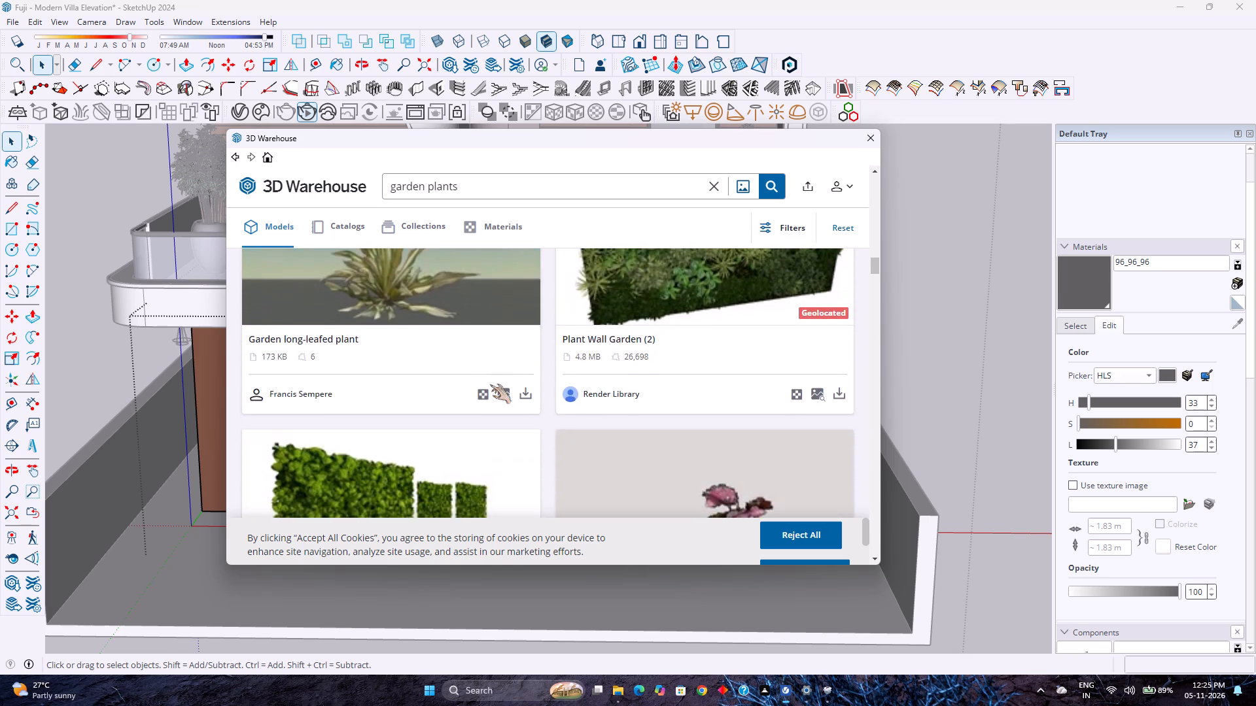
scroll(490, 384, "down", 12)
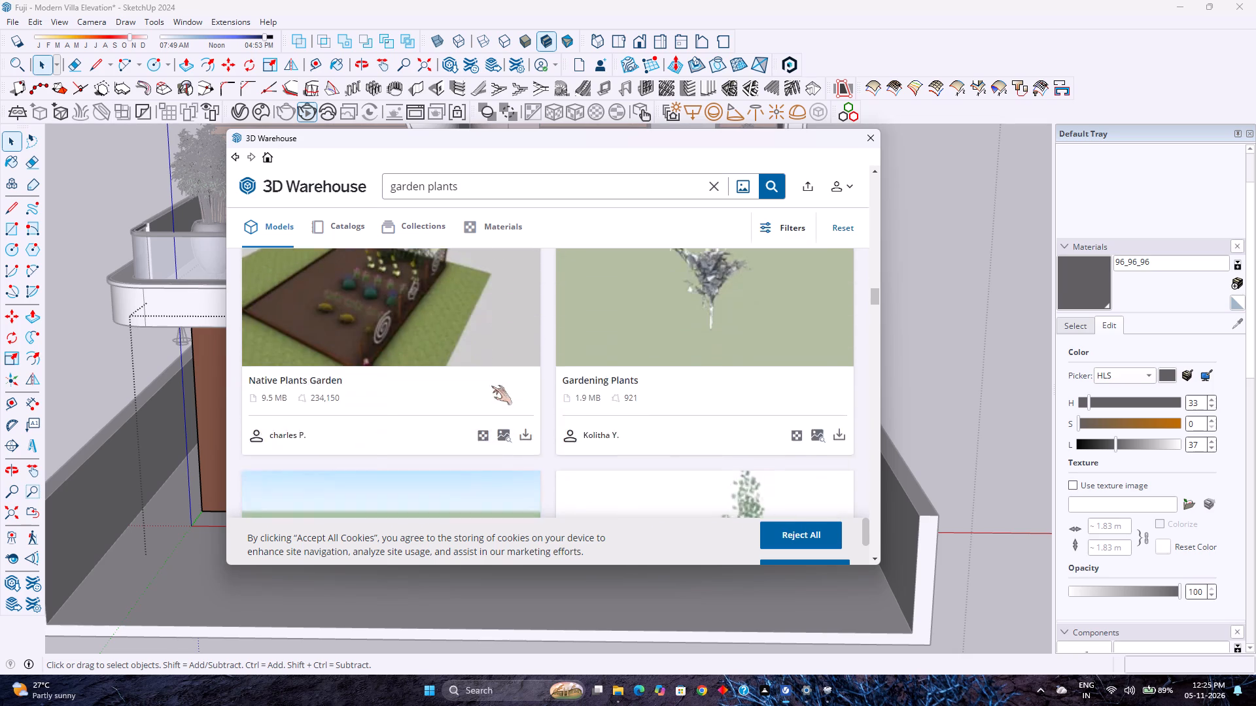
scroll(491, 386, "down", 8)
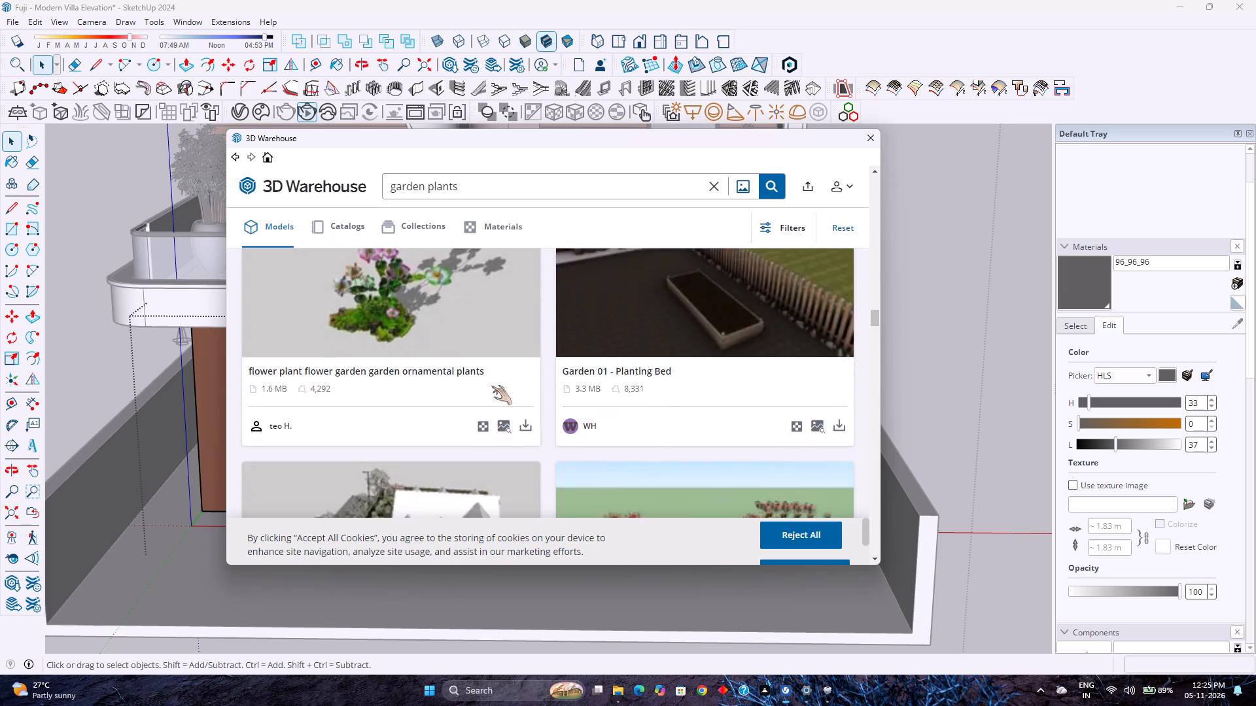
scroll(491, 386, "down", 8)
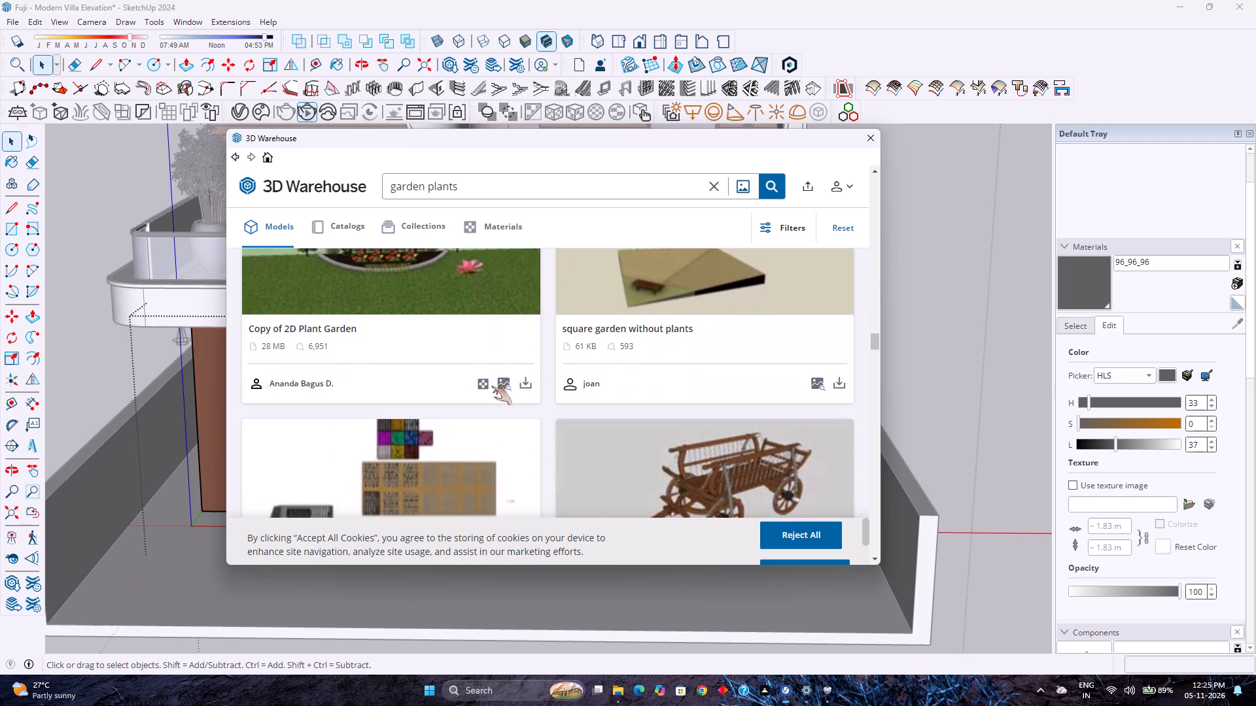
scroll(492, 386, "down", 8)
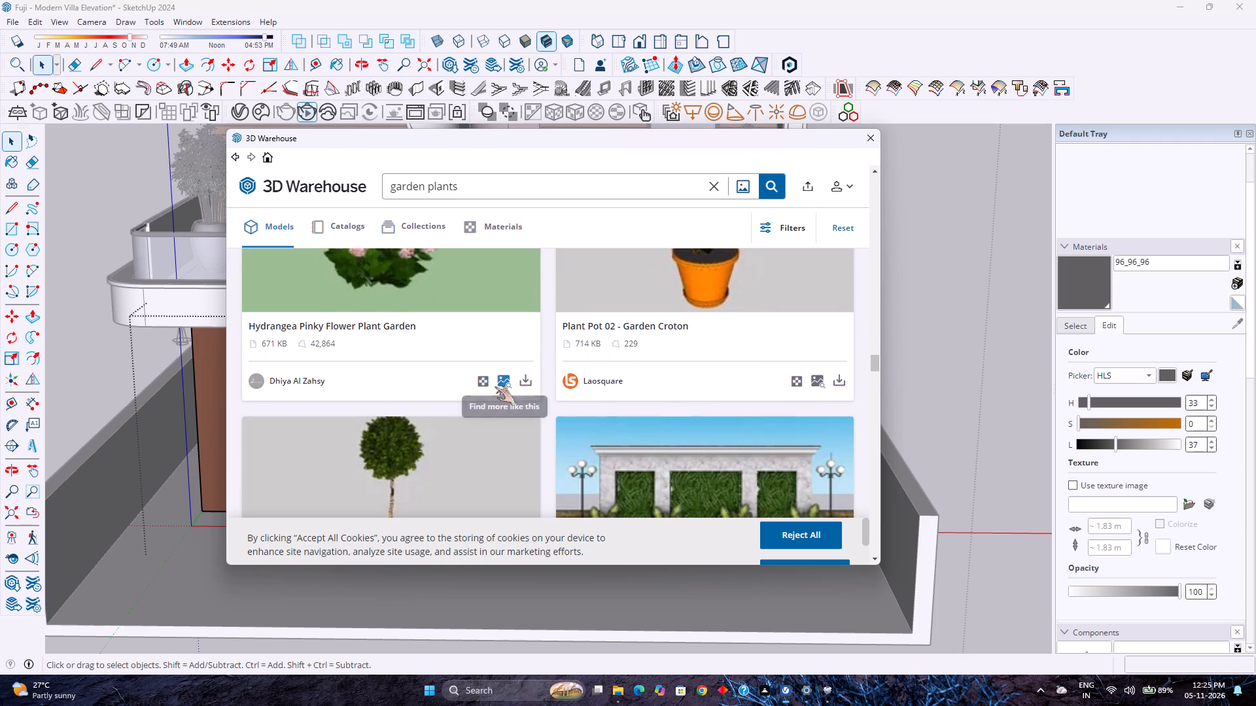
scroll(495, 386, "down", 1)
scroll(527, 445, "down", 7)
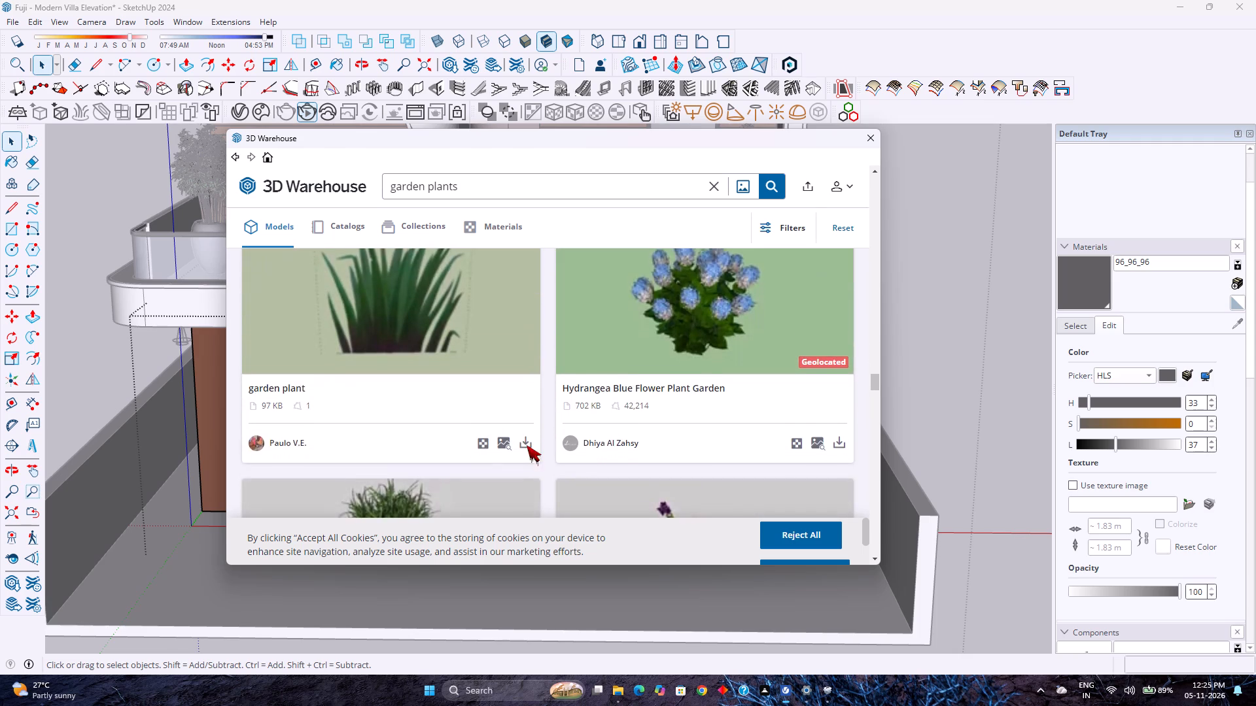
scroll(527, 445, "down", 5)
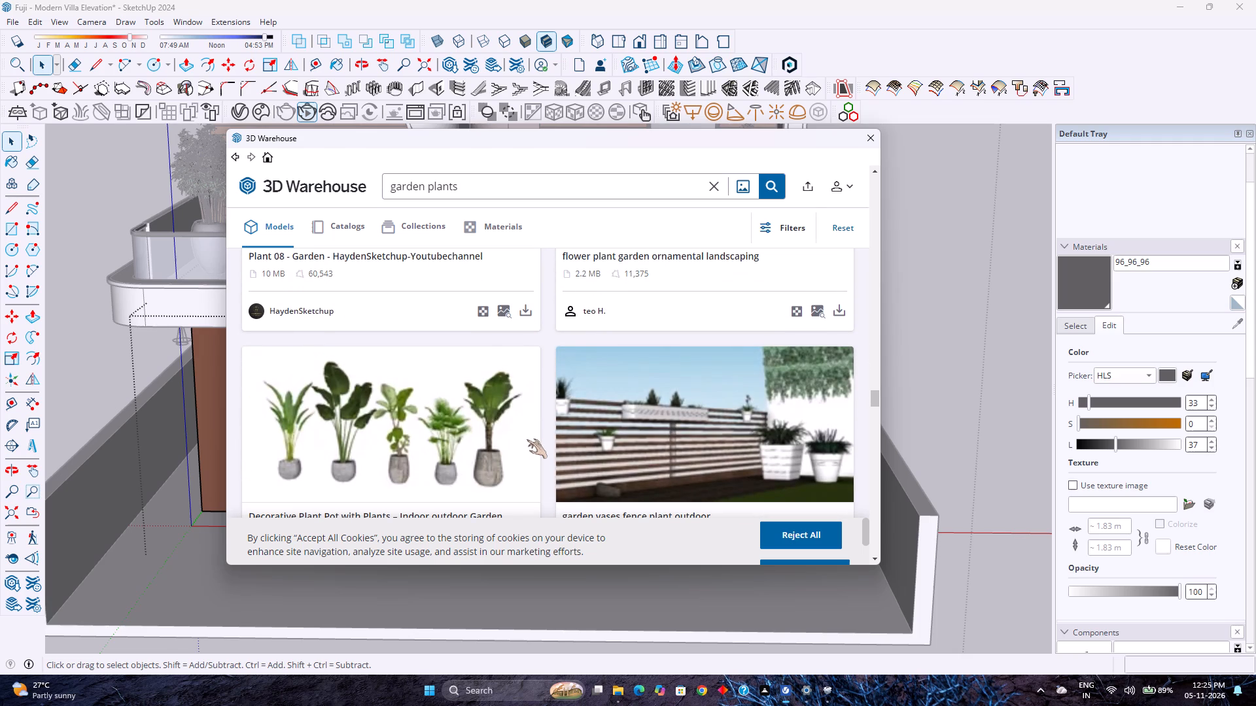
scroll(527, 439, "down", 5)
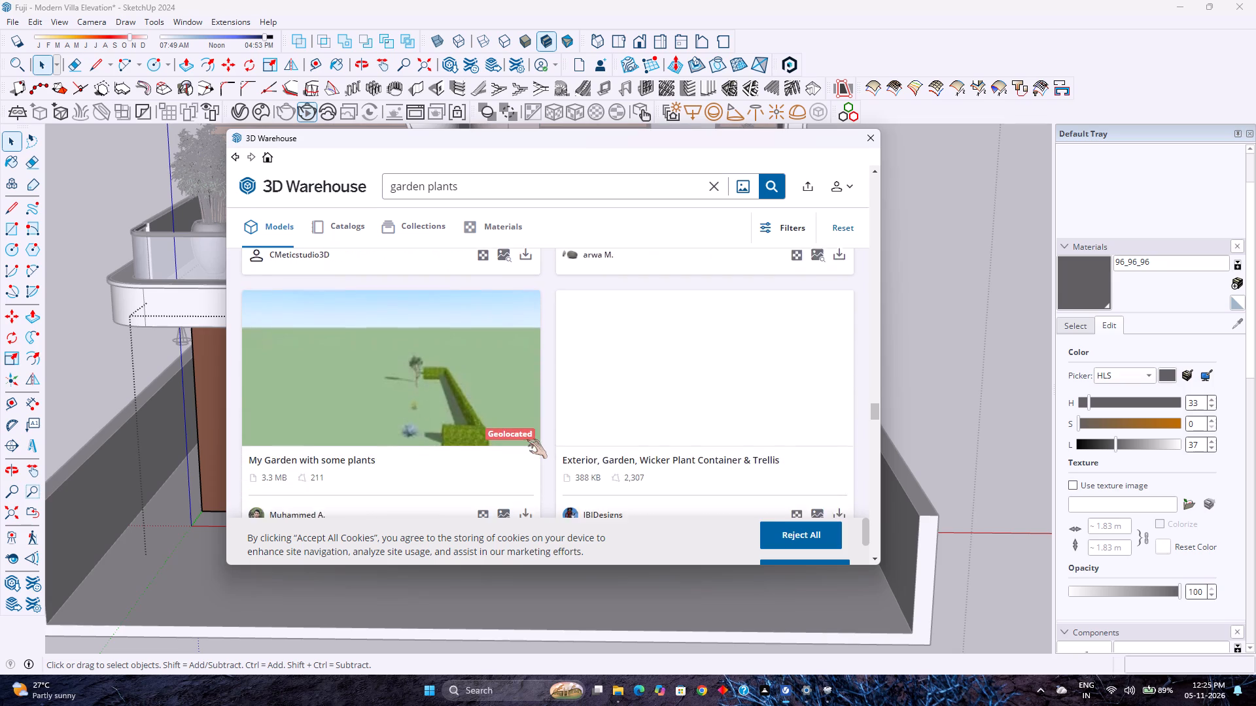
scroll(527, 439, "down", 6)
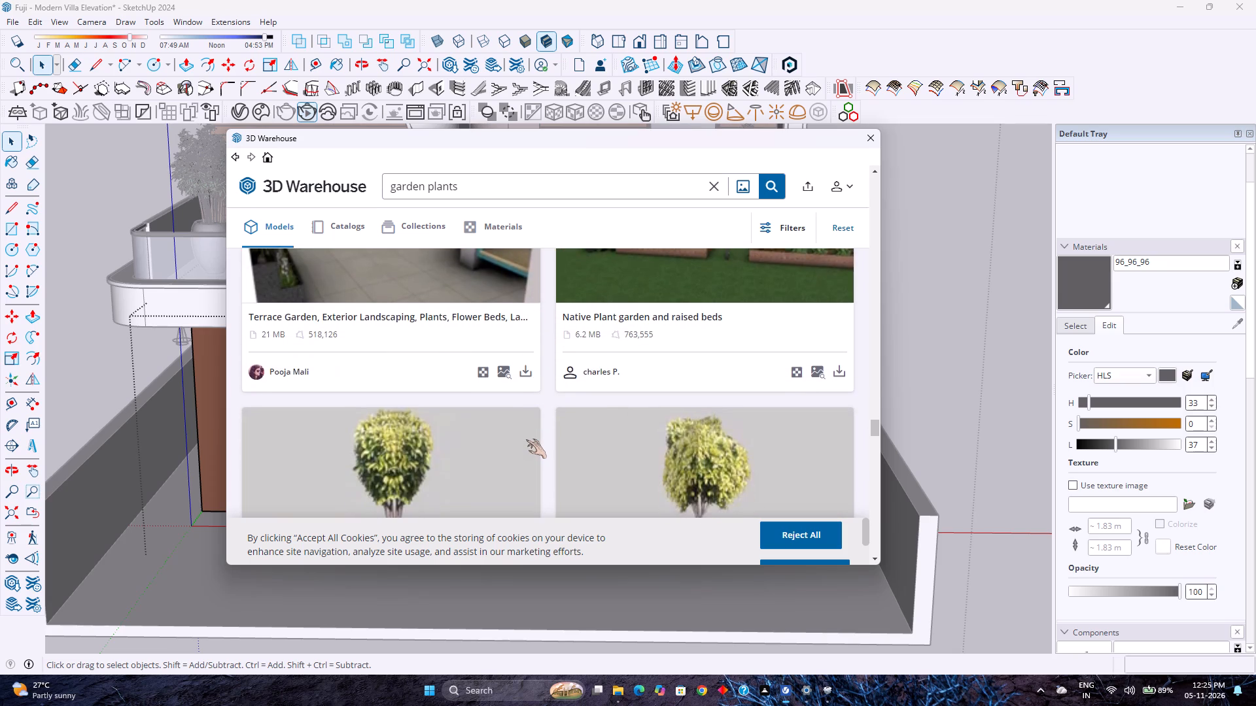
scroll(526, 439, "down", 2)
scroll(526, 439, "up", 9)
scroll(538, 437, "down", 6)
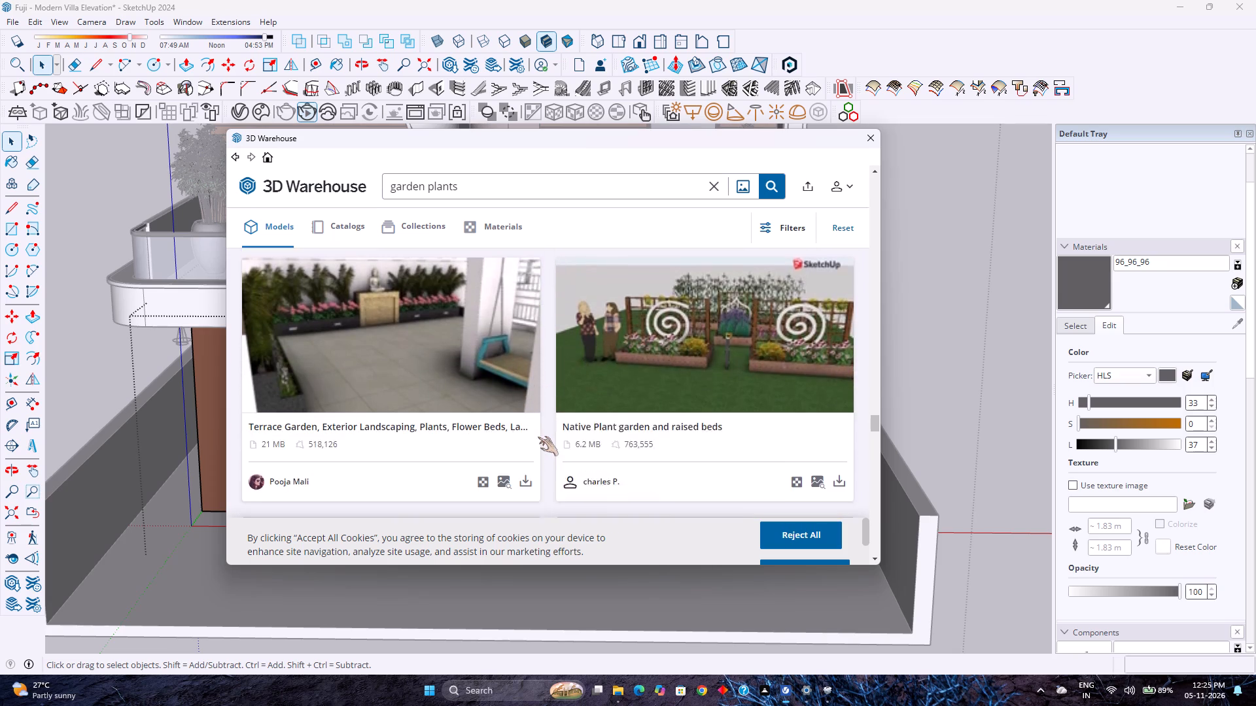
scroll(538, 437, "down", 7)
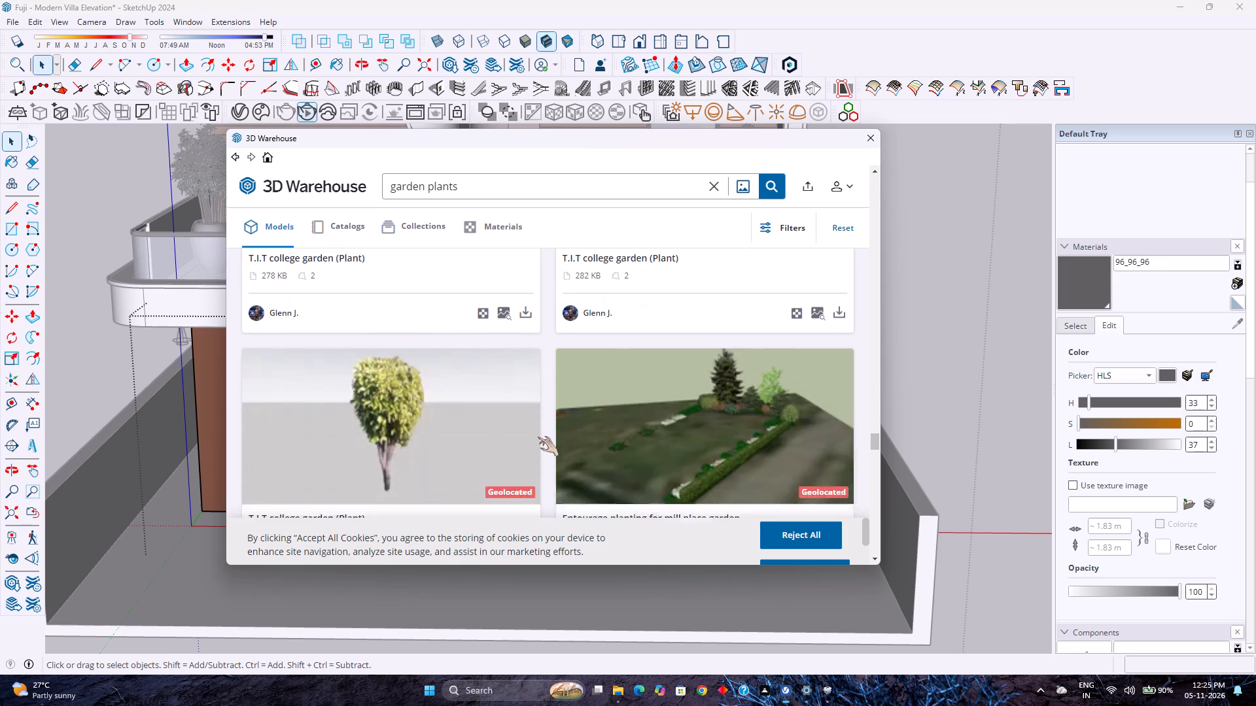
scroll(538, 437, "down", 12)
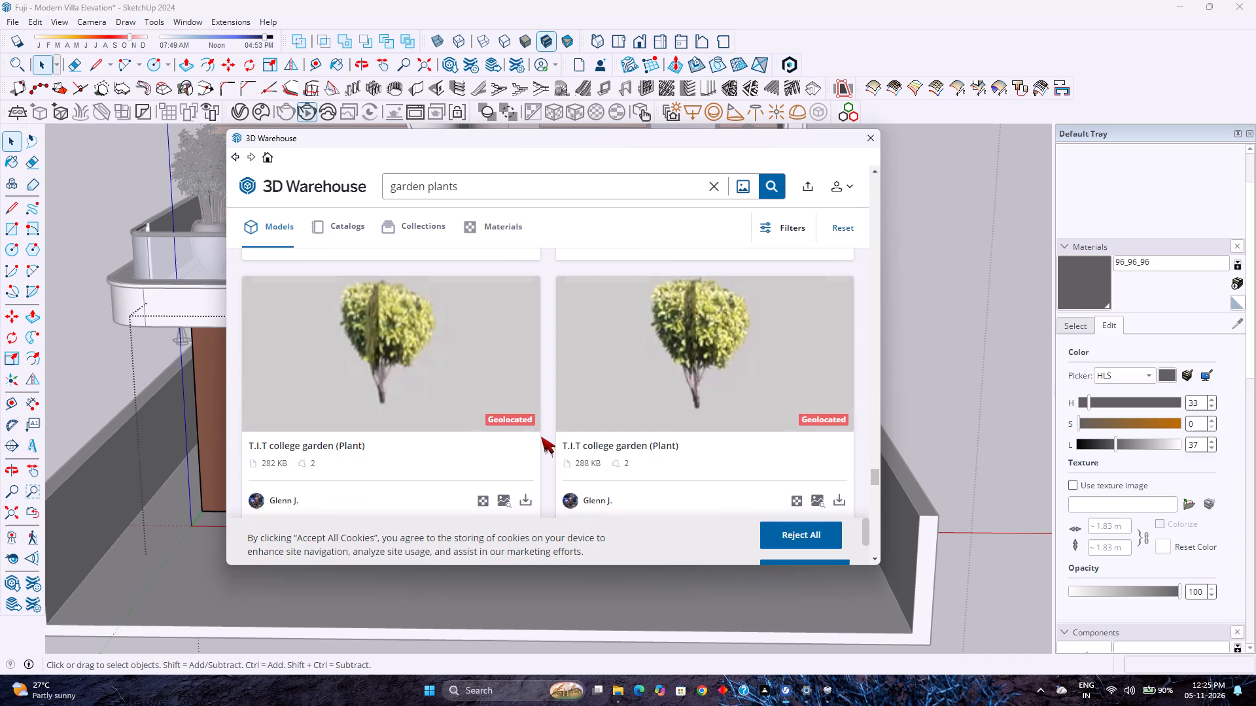
scroll(541, 437, "down", 8)
scroll(543, 436, "up", 1)
scroll(544, 435, "down", 5)
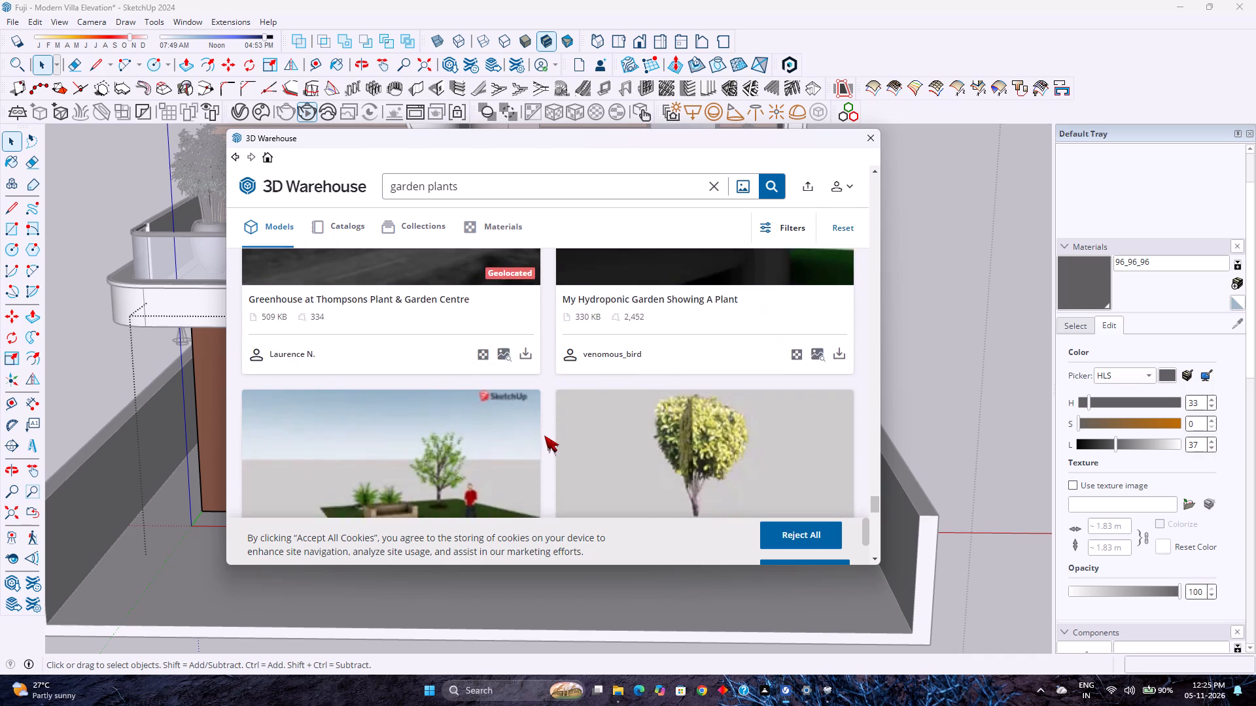
scroll(548, 434, "down", 12)
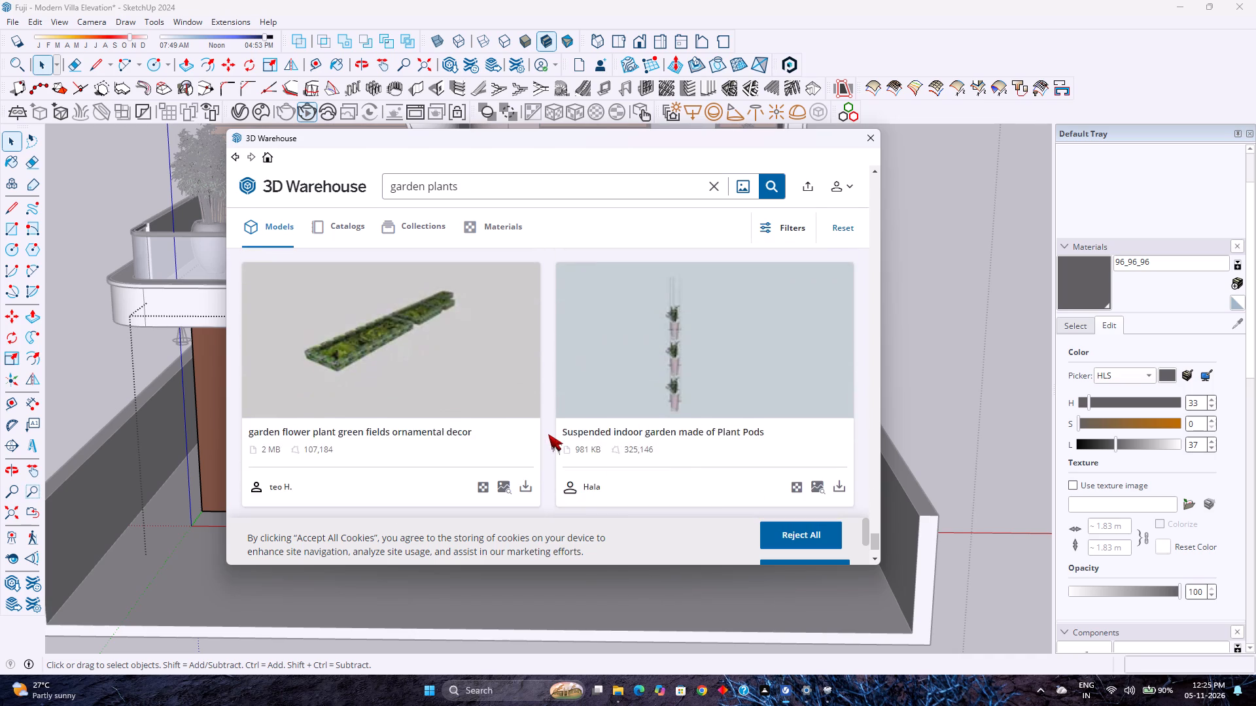
scroll(548, 434, "down", 4)
left_click(567, 480)
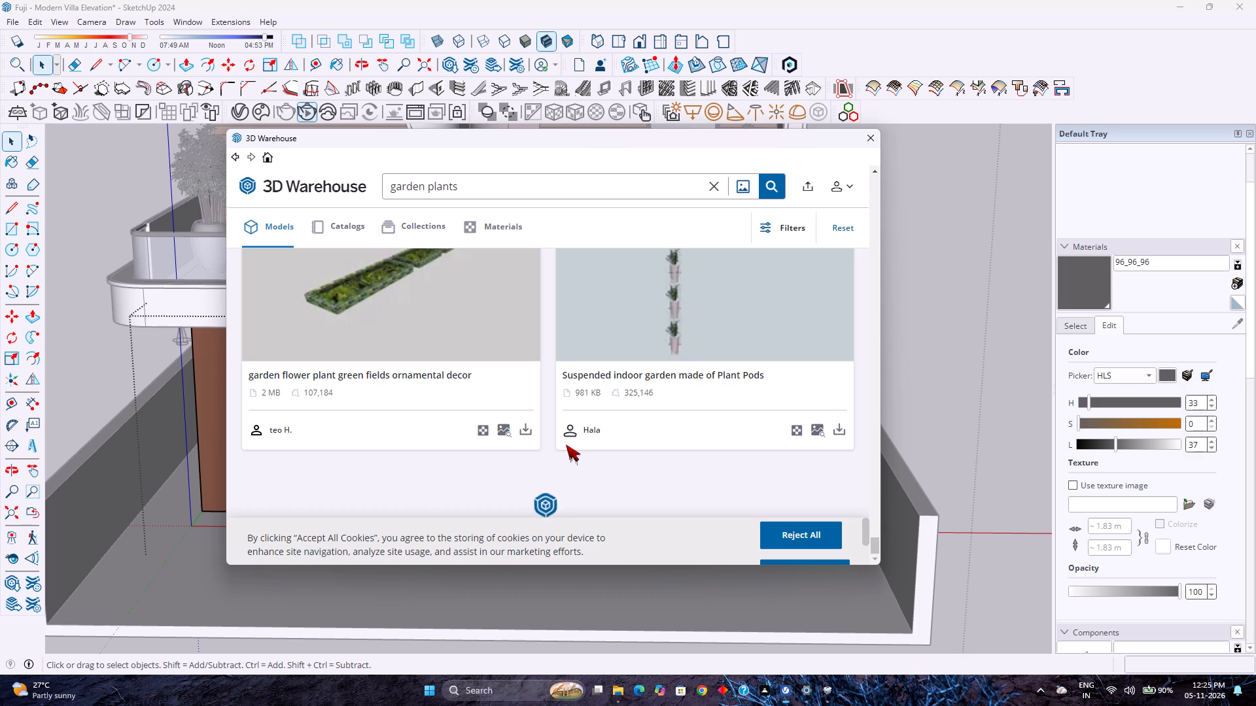
scroll(551, 383, "down", 6)
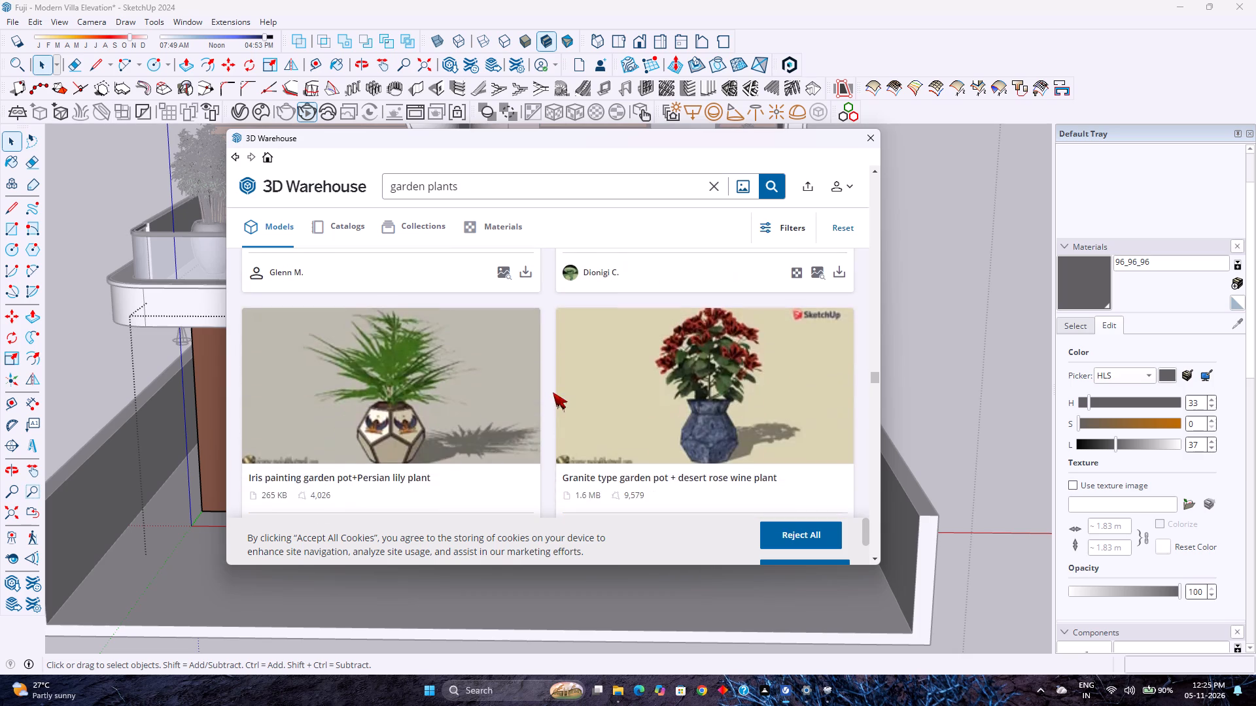
scroll(553, 392, "down", 10)
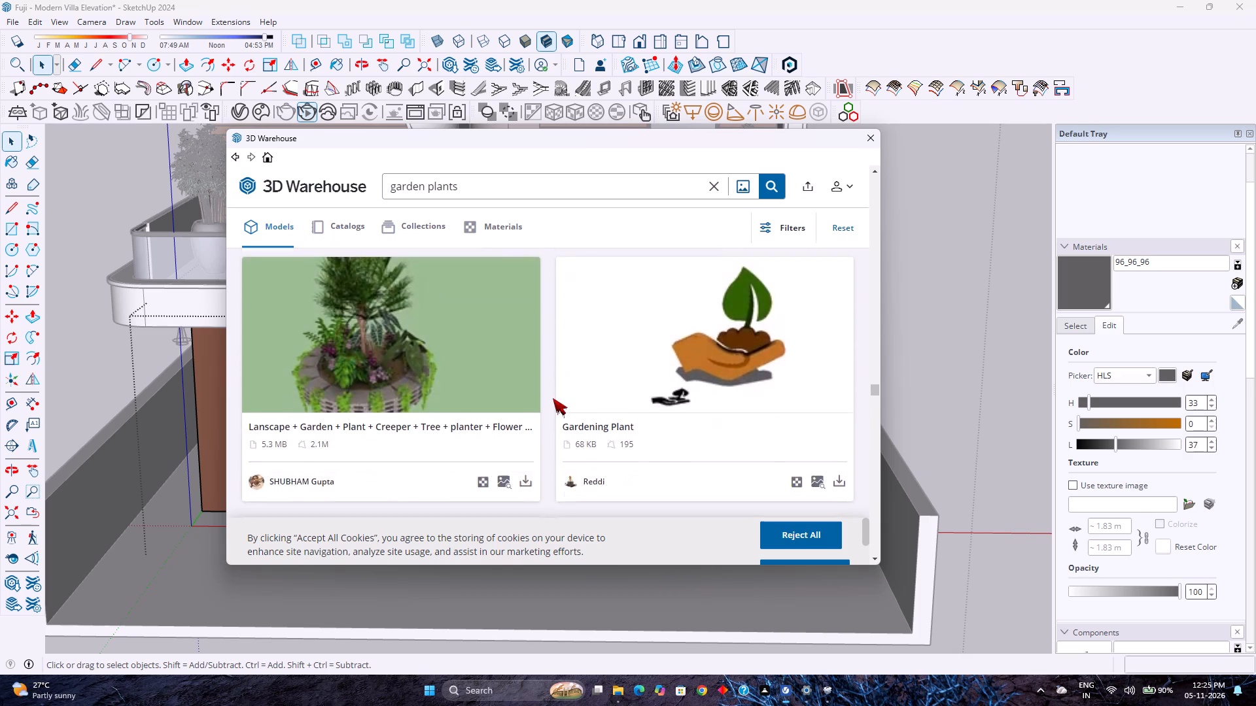
scroll(553, 398, "down", 5)
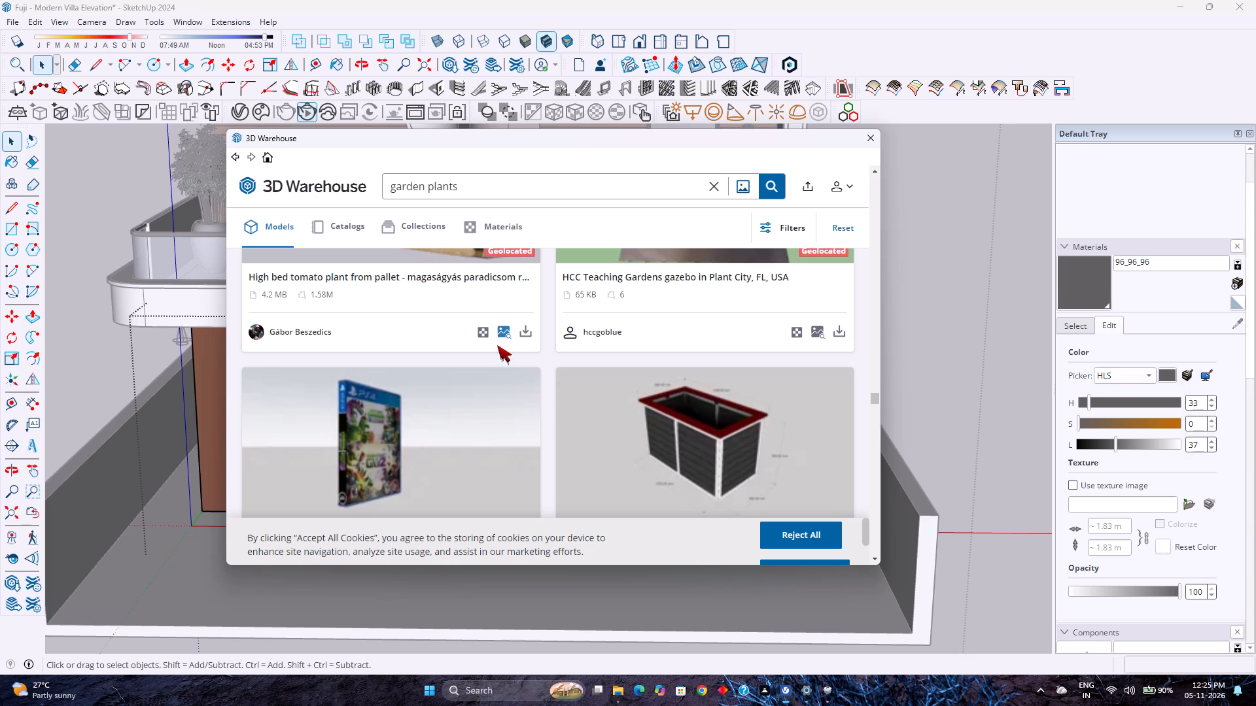
scroll(514, 392, "down", 7)
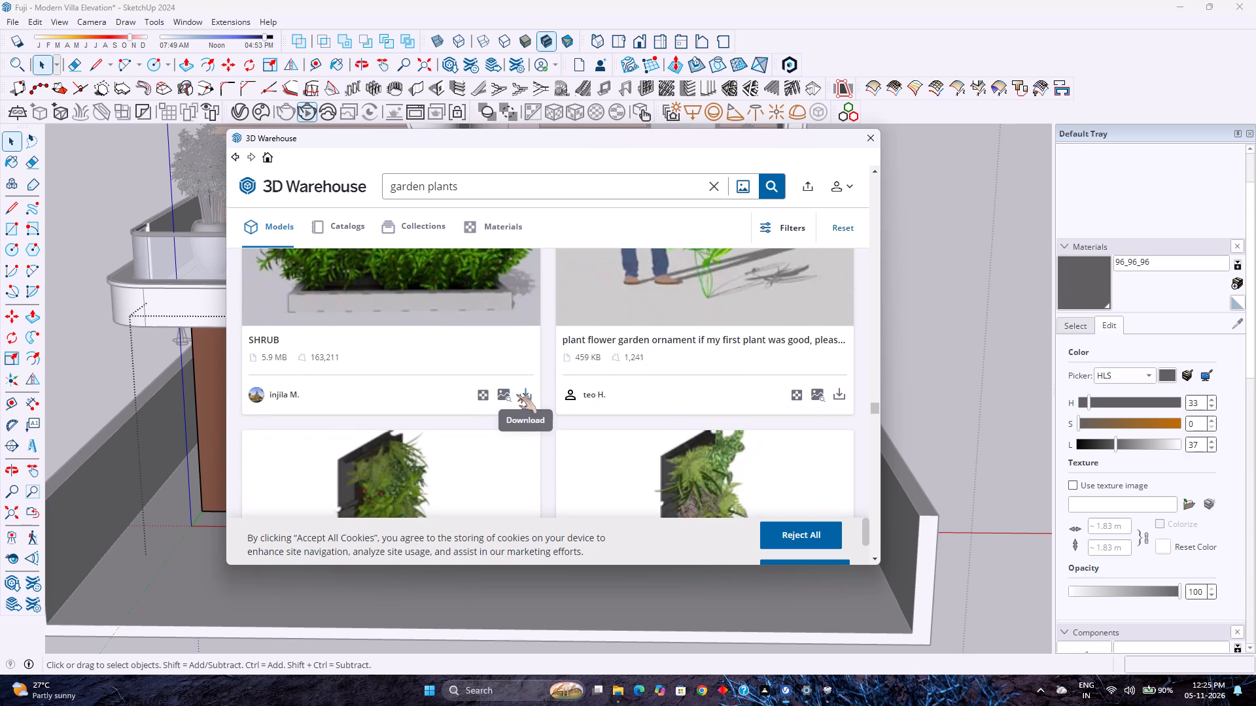
scroll(516, 394, "down", 6)
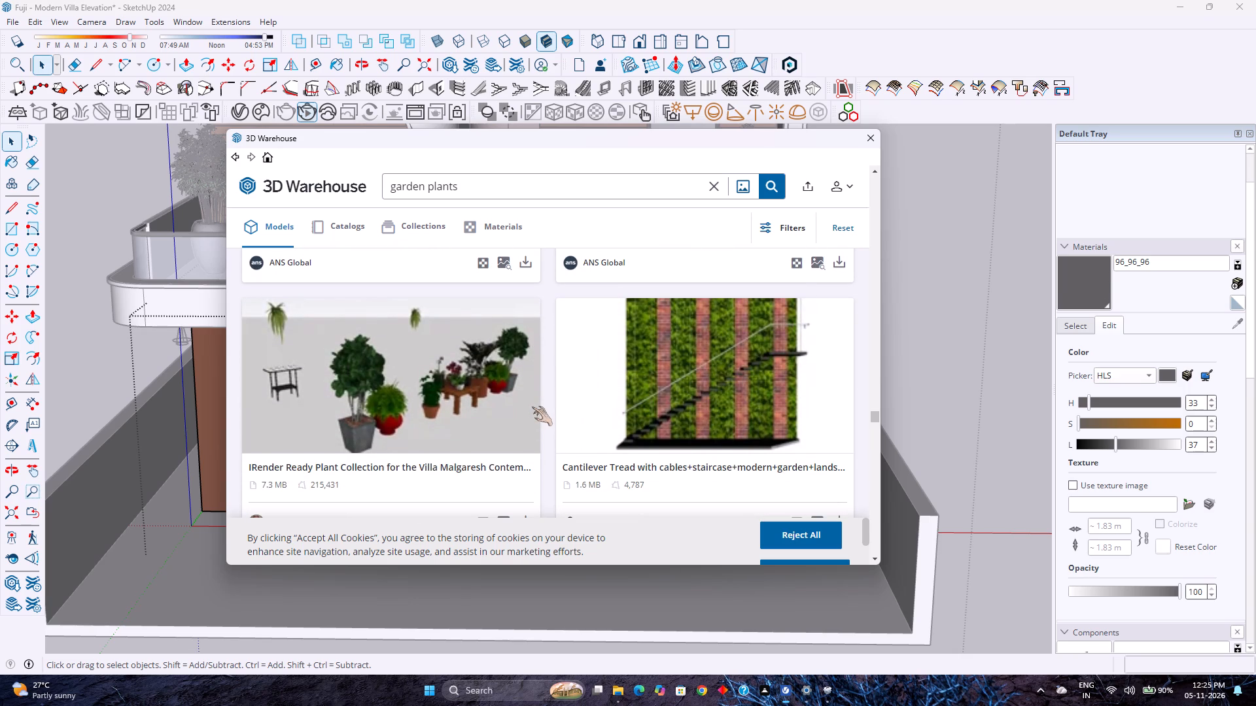
scroll(532, 407, "down", 3)
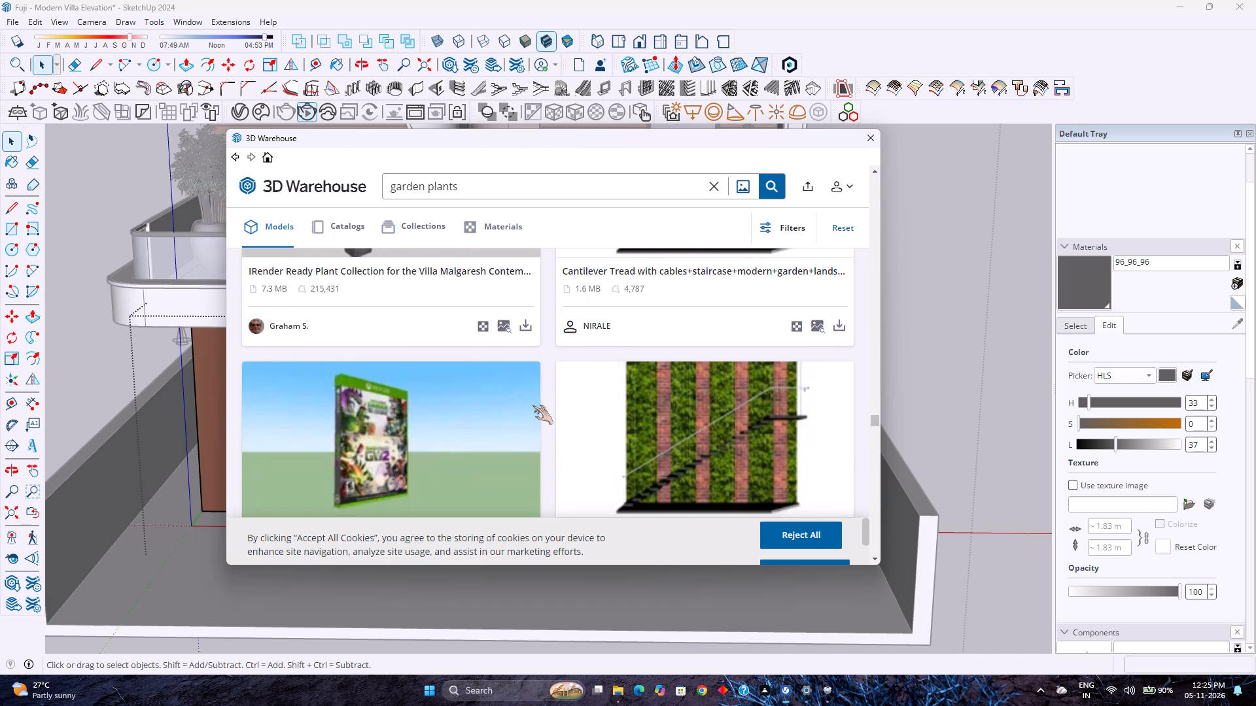
scroll(532, 405, "down", 10)
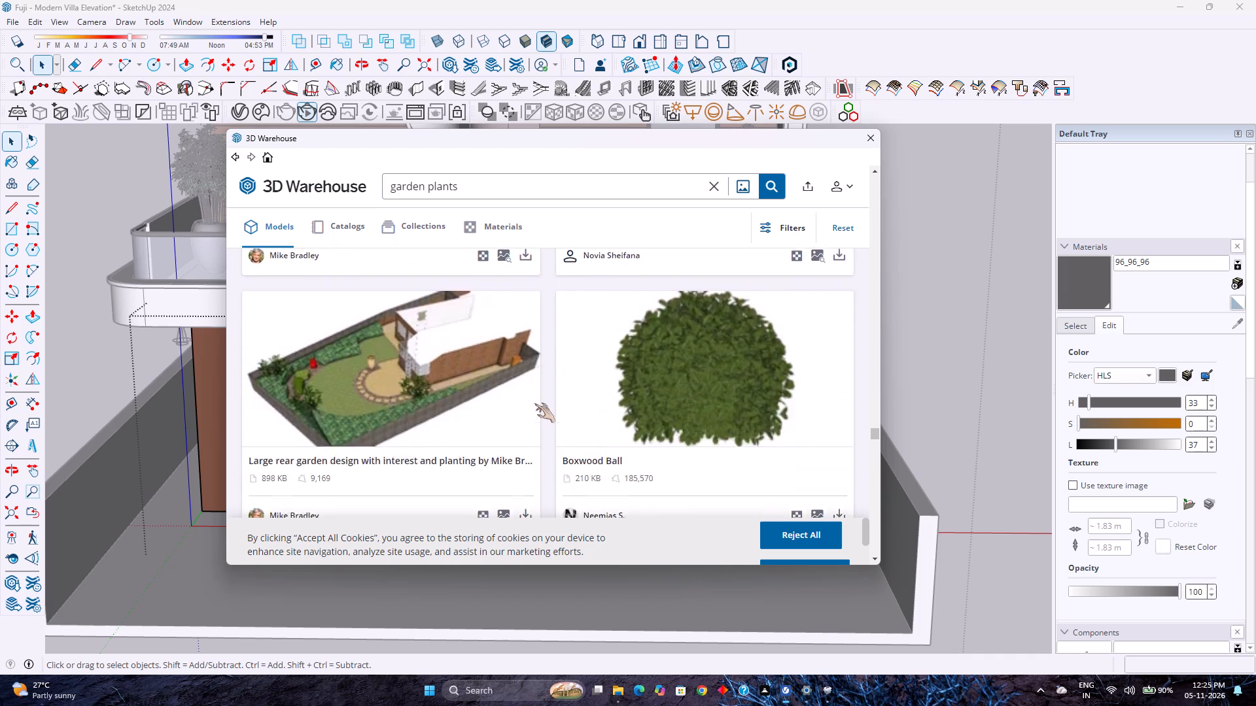
scroll(534, 403, "down", 3)
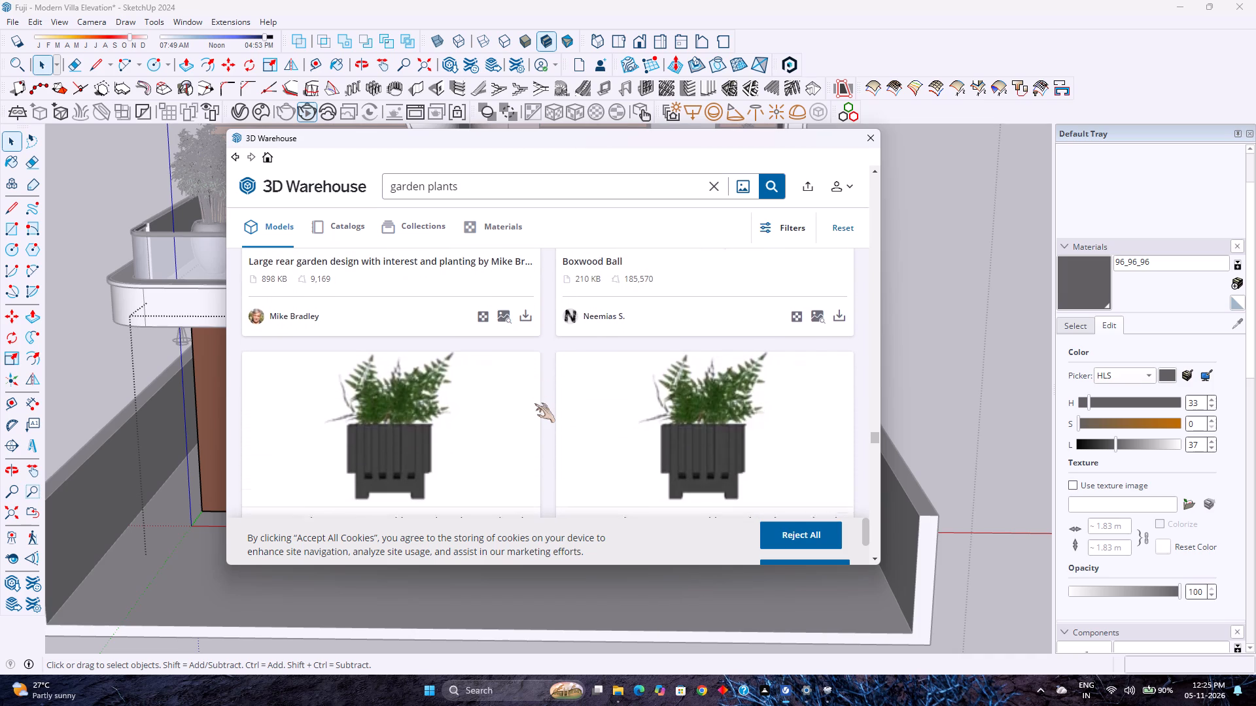
scroll(534, 403, "down", 11)
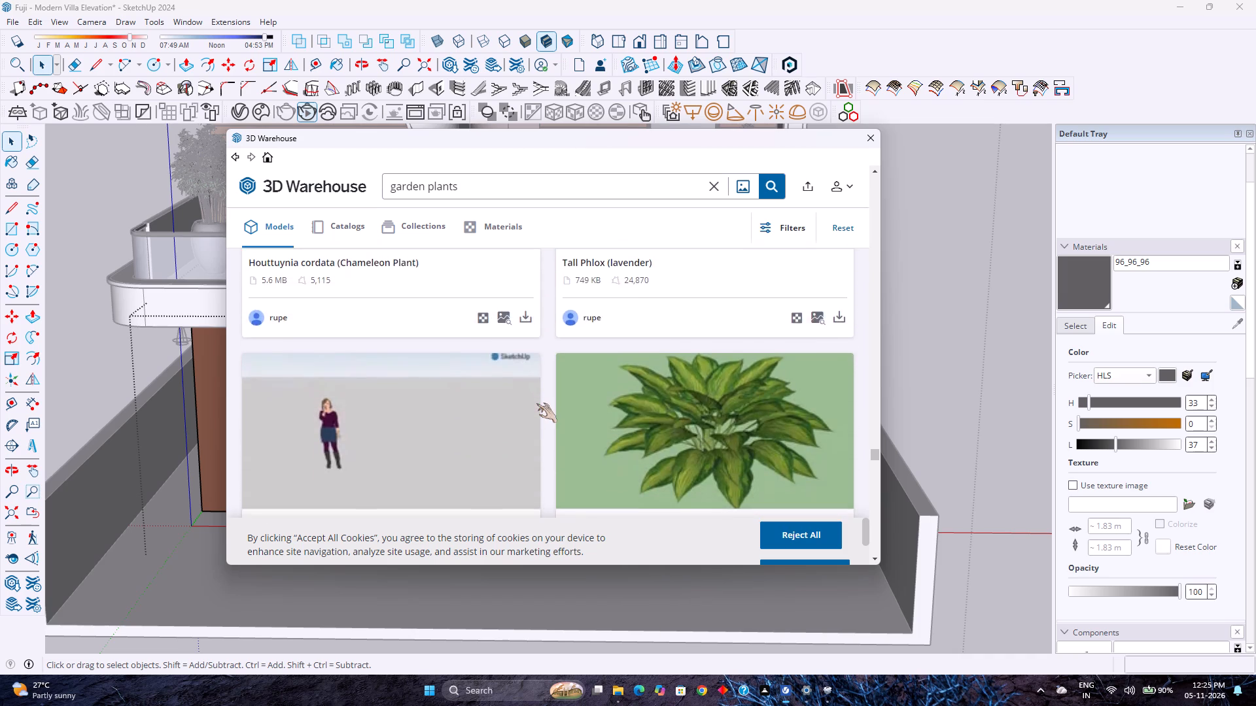
Browse further through the garden plants results for a plant model suited to the ground-floor planter box.
scroll(536, 403, "down", 11)
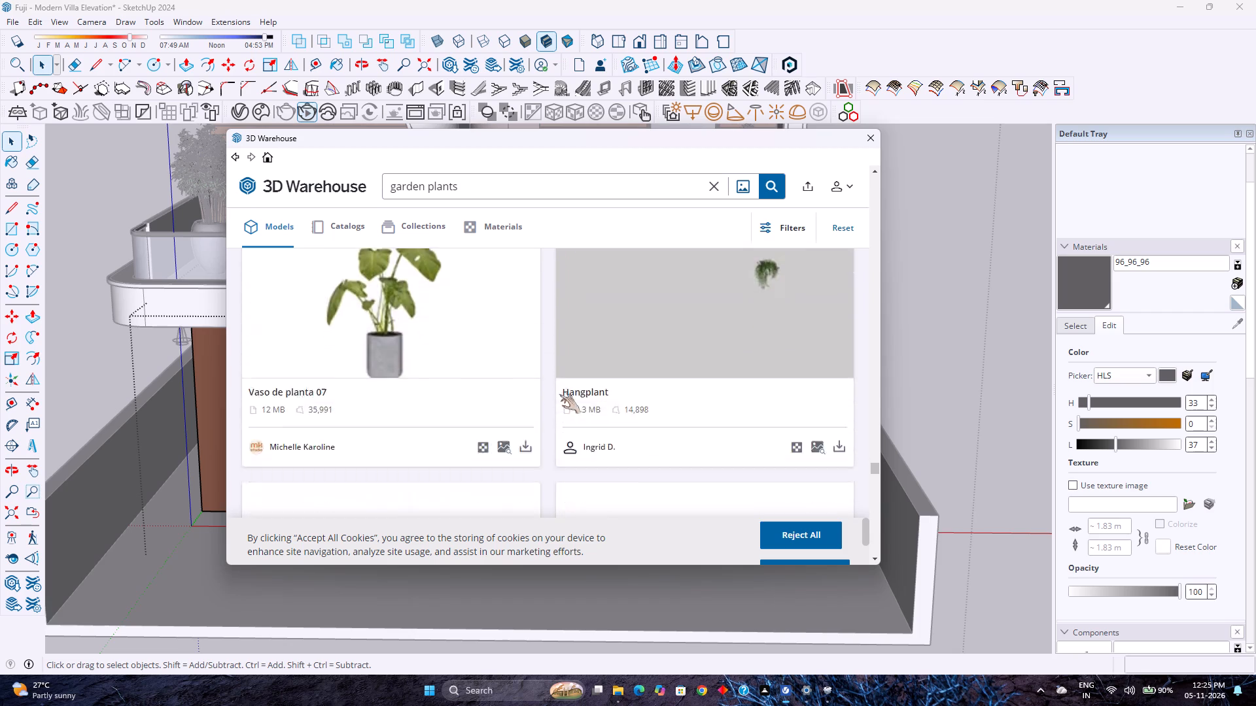
scroll(559, 394, "down", 11)
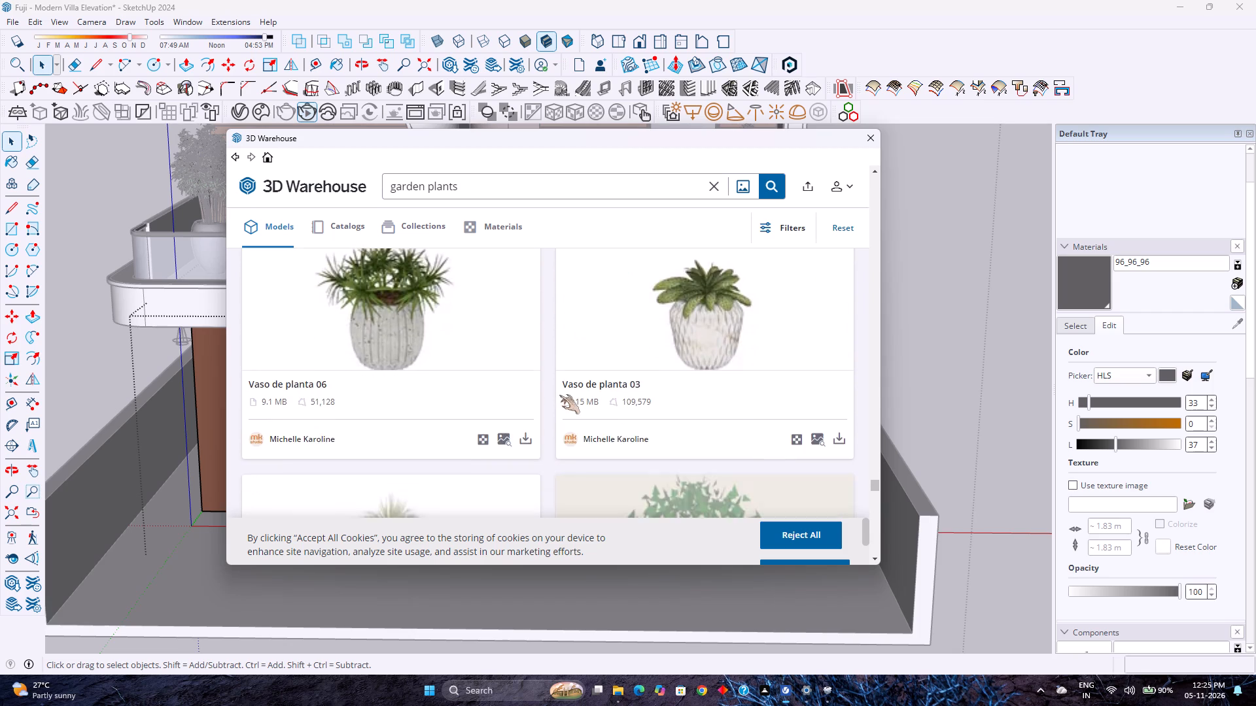
scroll(559, 395, "down", 8)
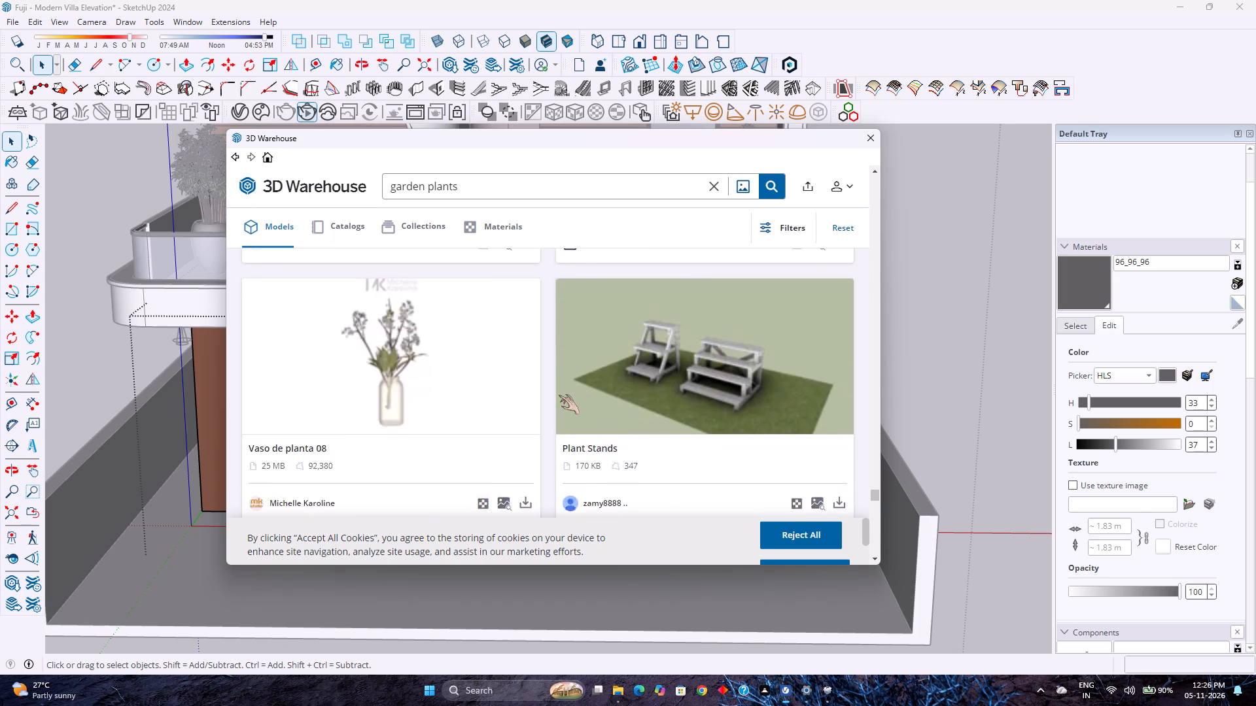
scroll(553, 397, "down", 9)
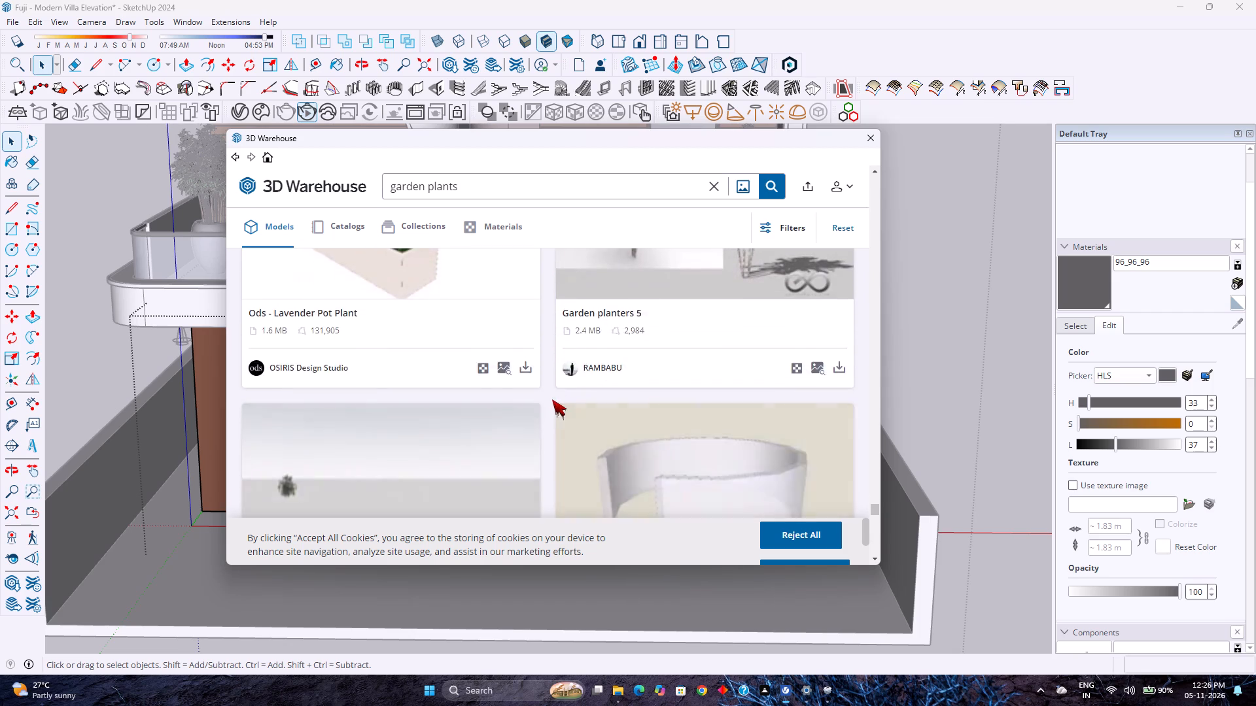
scroll(552, 399, "down", 8)
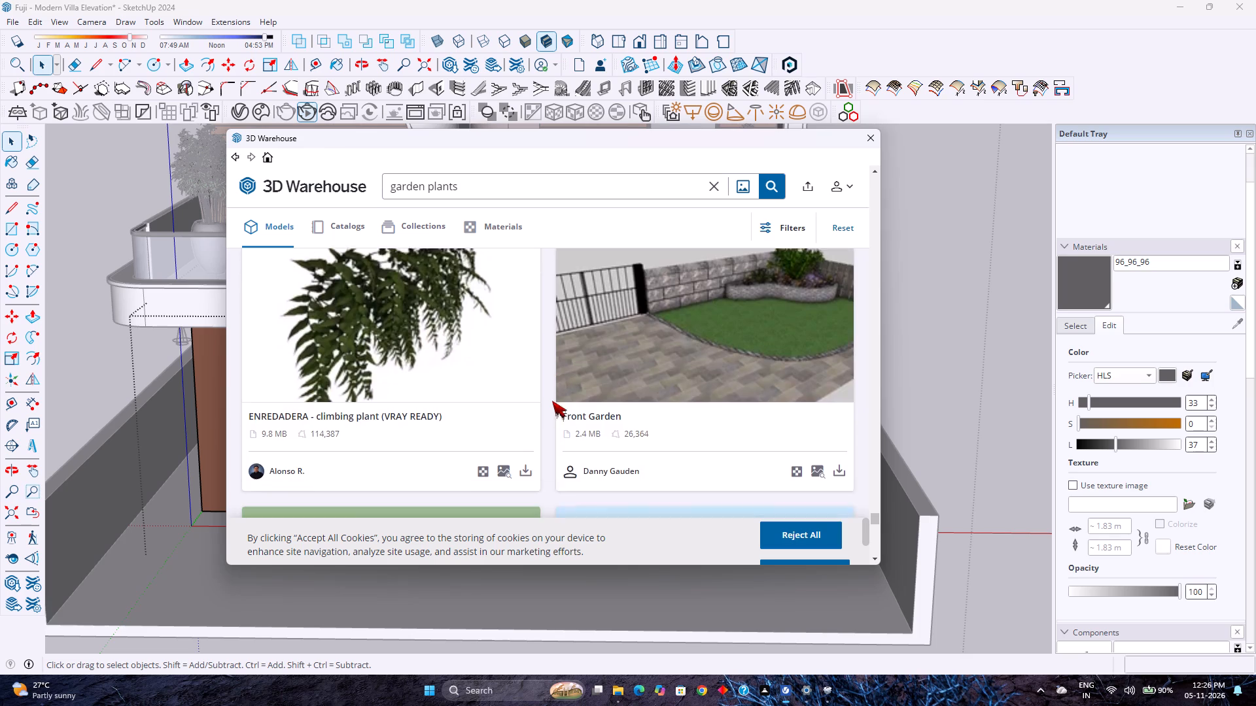
scroll(552, 401, "down", 18)
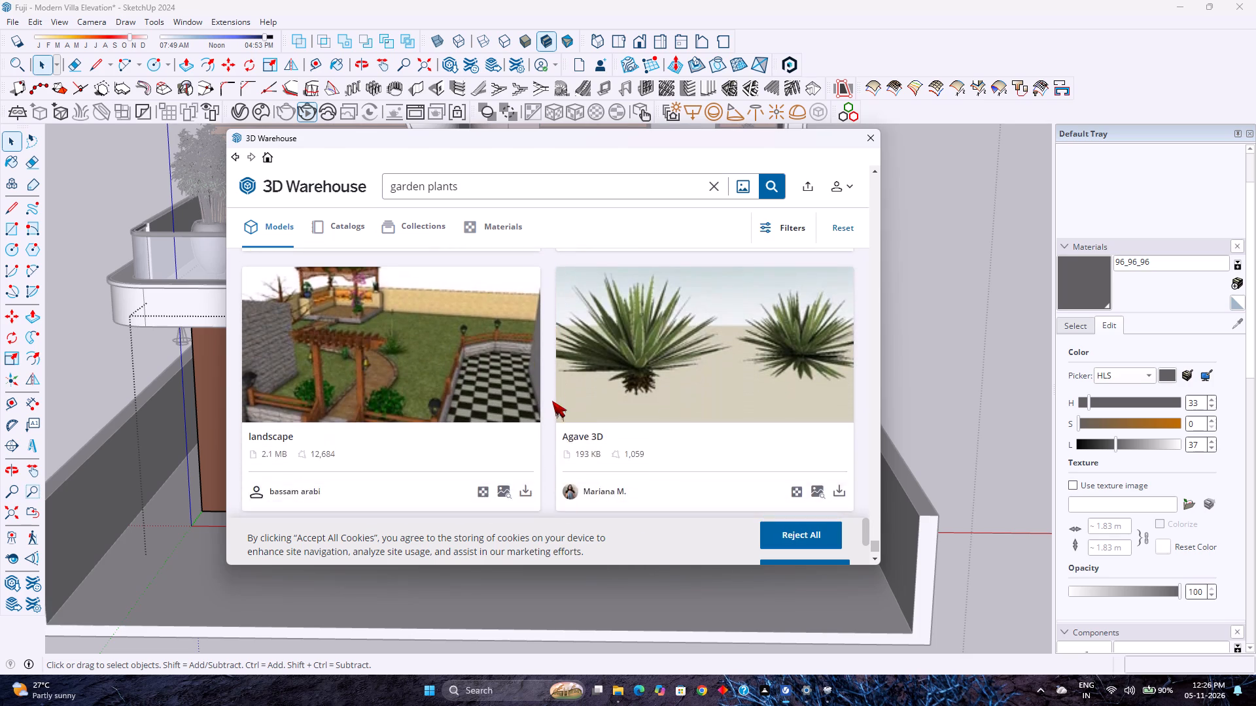
scroll(552, 401, "down", 3)
left_click(572, 488)
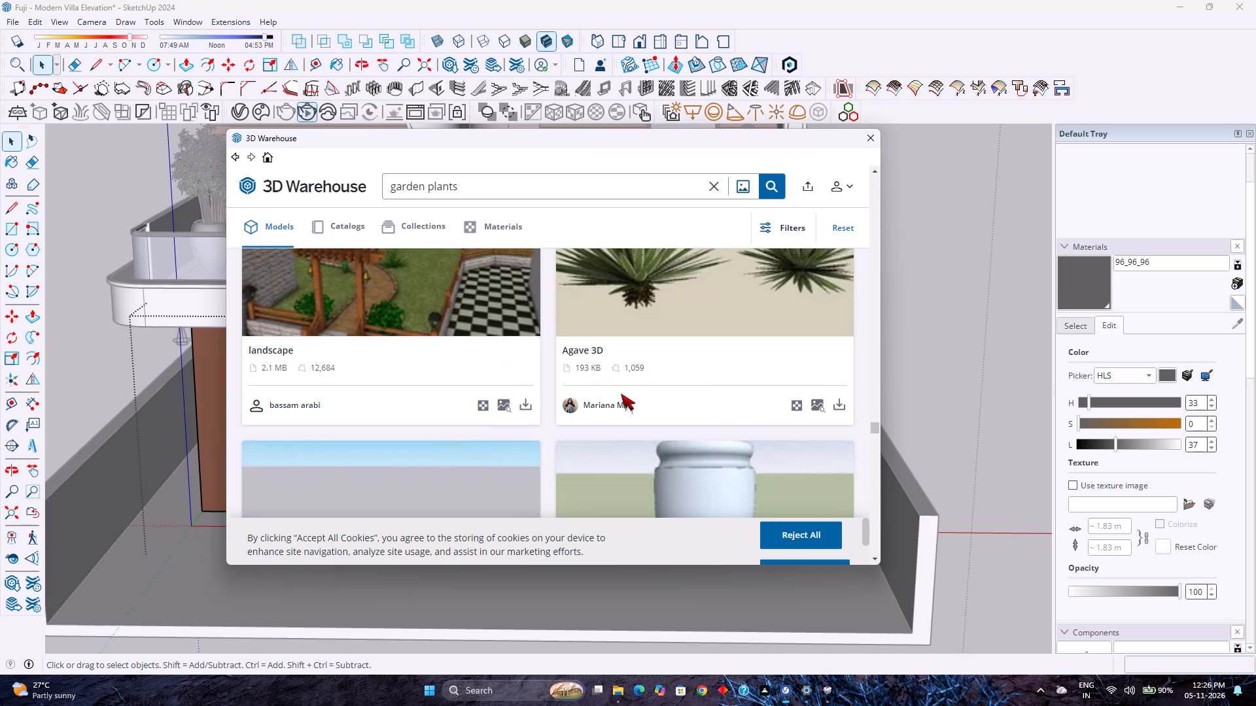
scroll(595, 397, "down", 7)
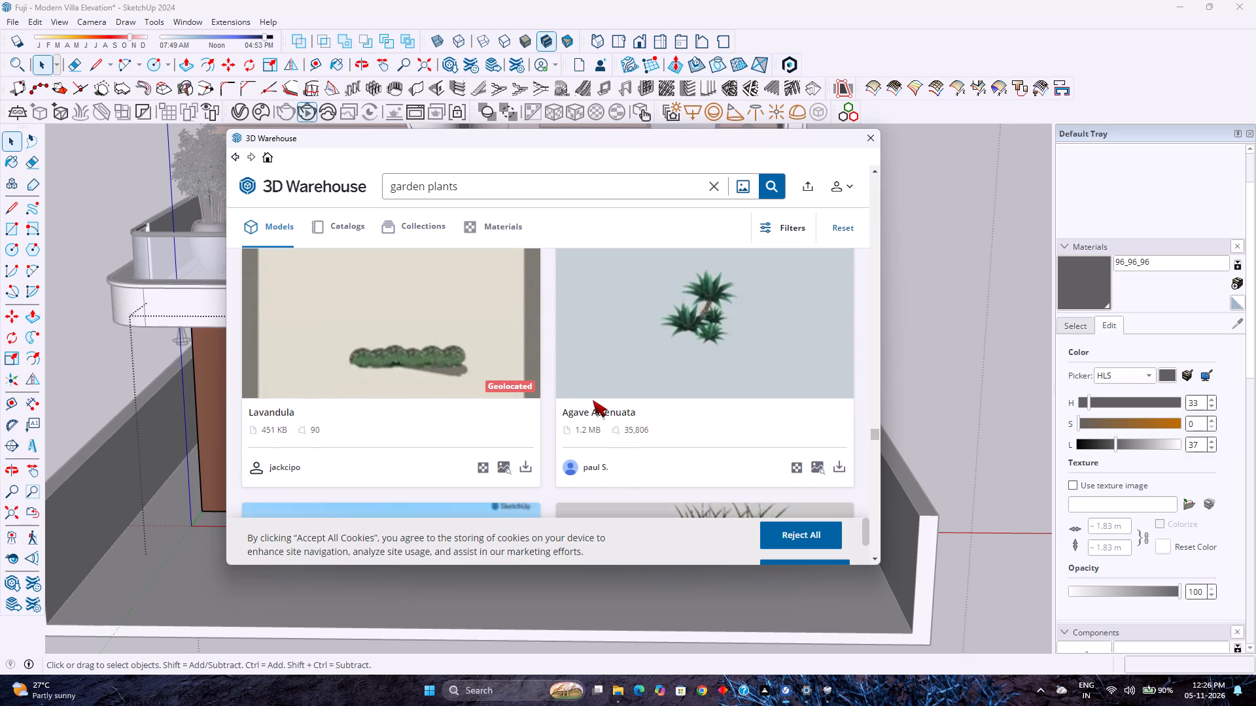
scroll(593, 400, "down", 9)
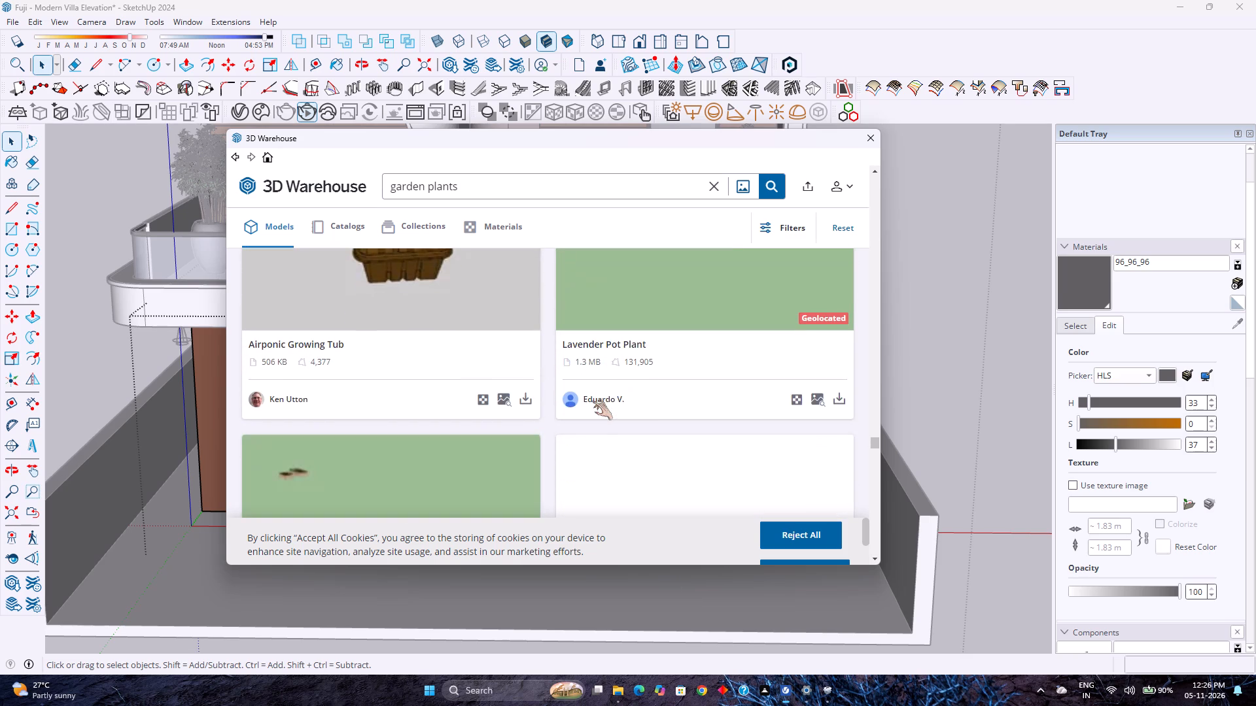
scroll(593, 401, "down", 4)
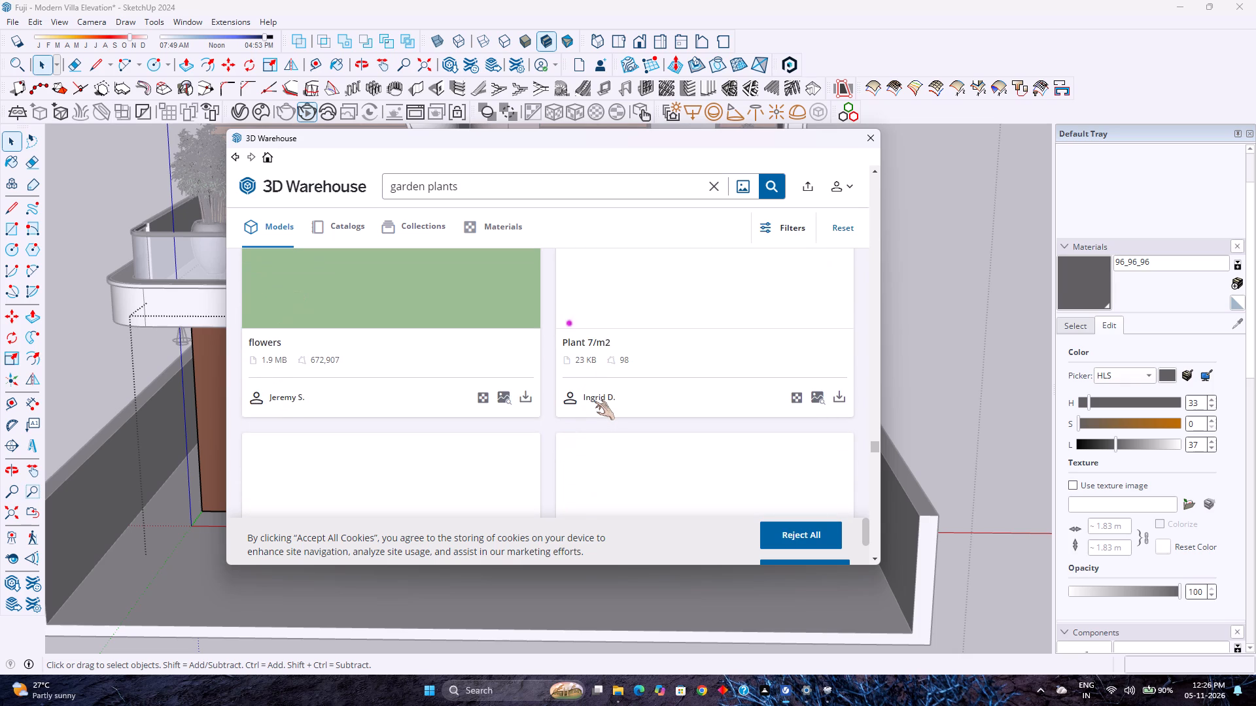
scroll(549, 417, "down", 11)
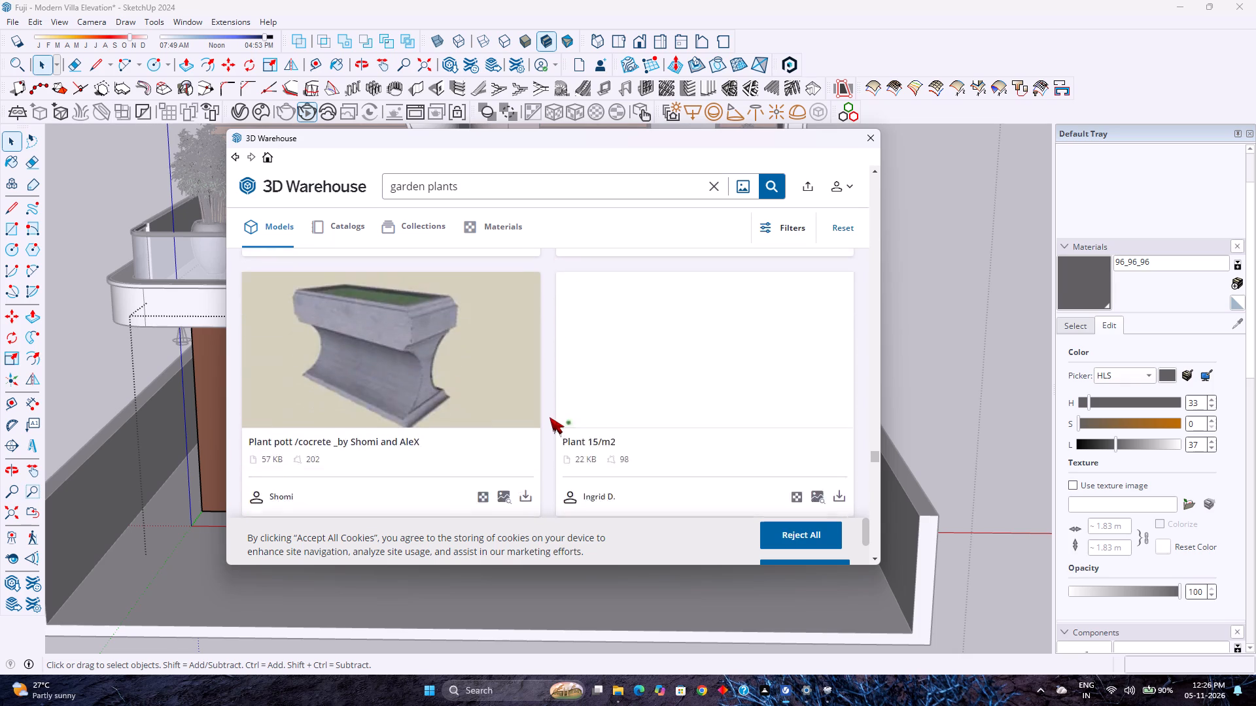
scroll(549, 417, "down", 6)
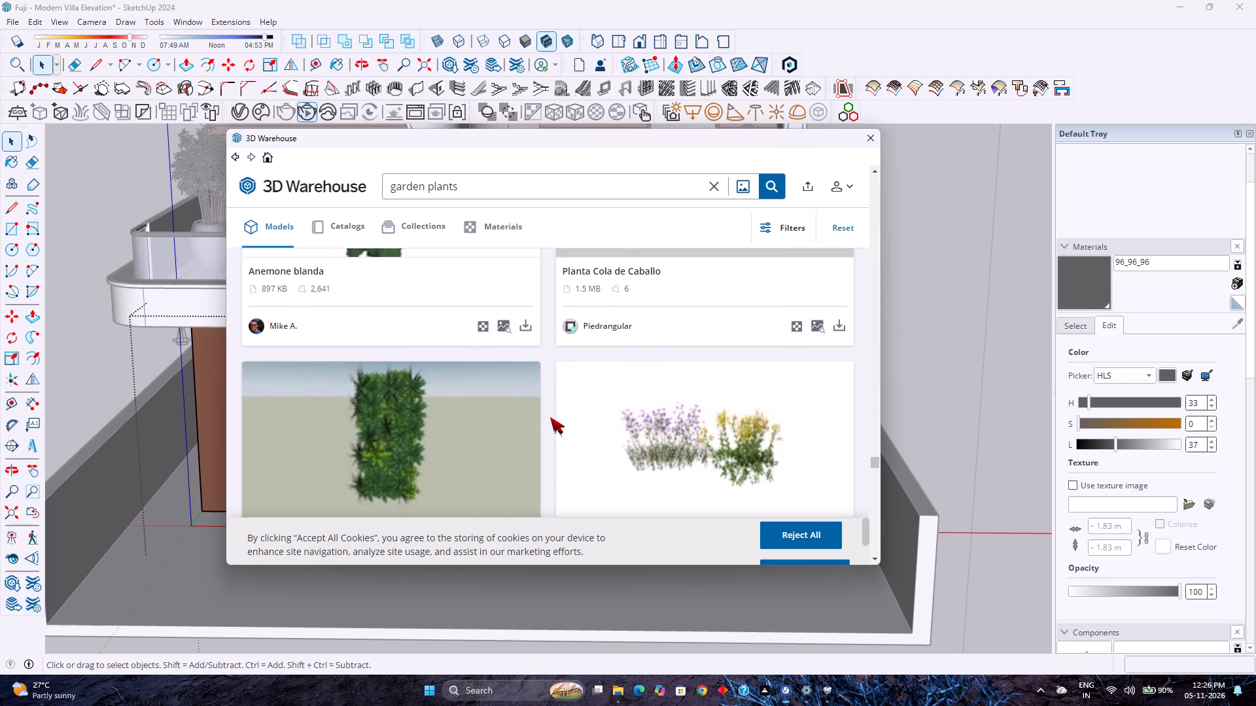
scroll(550, 417, "down", 13)
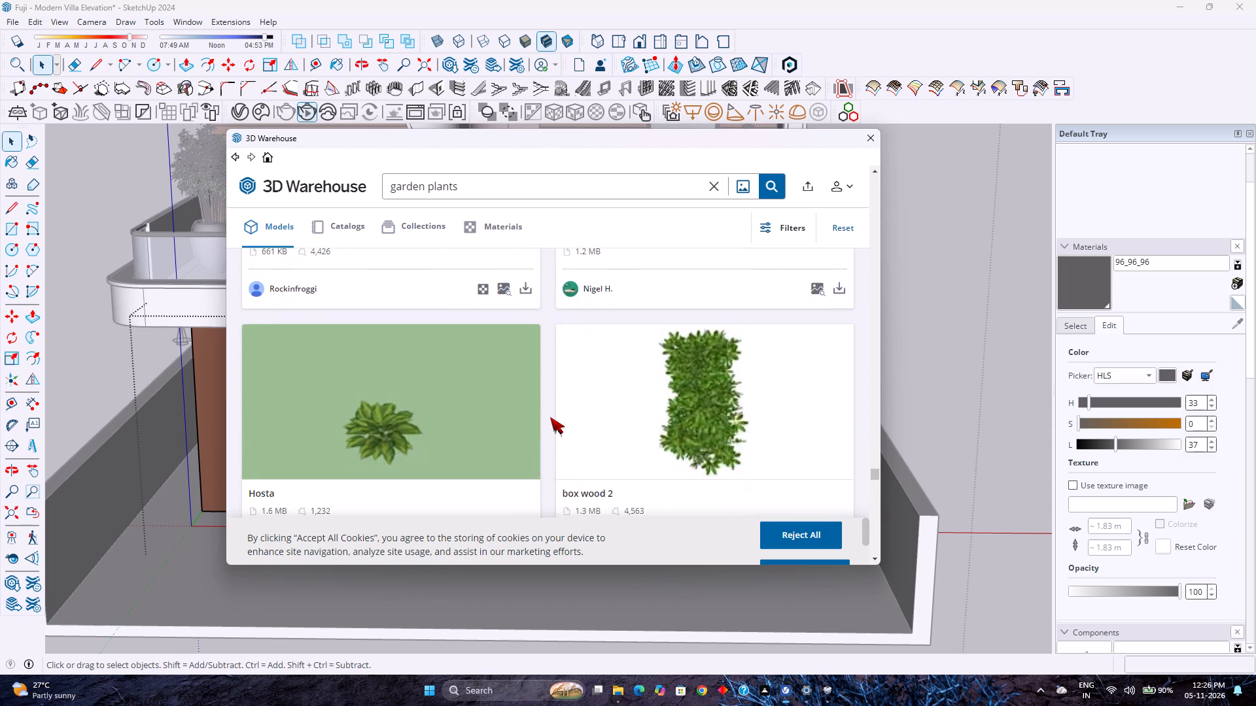
scroll(550, 417, "down", 8)
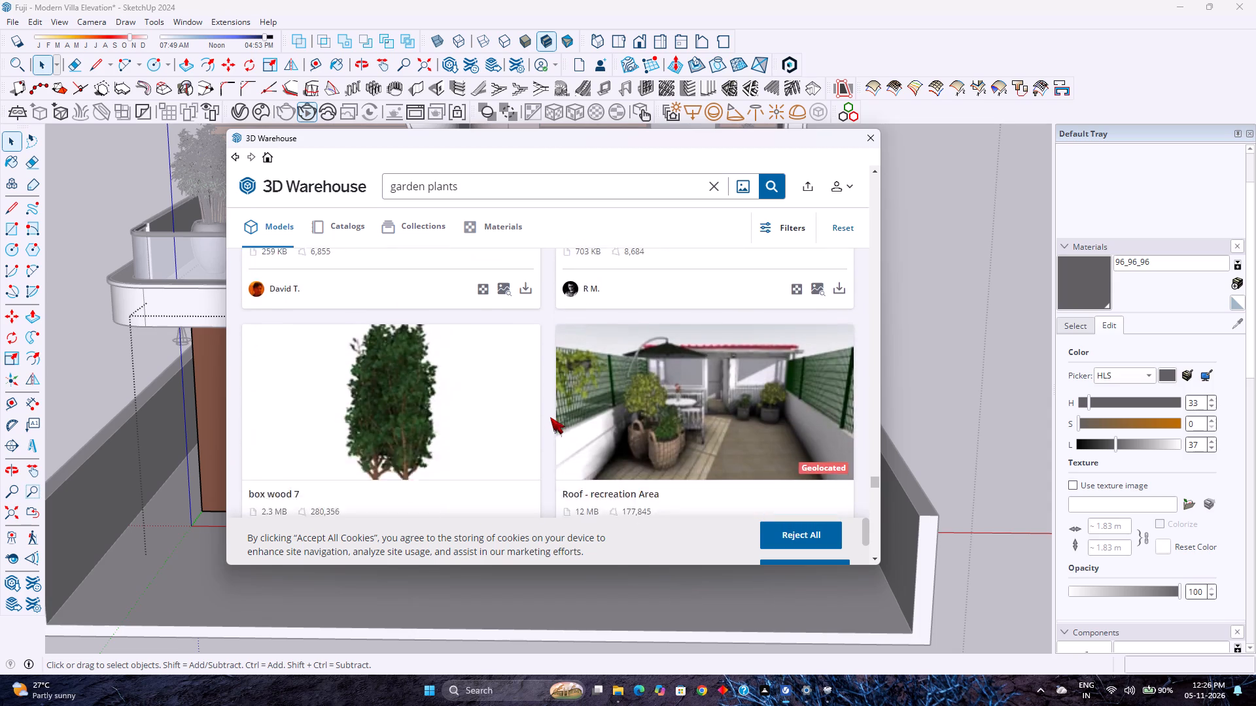
scroll(550, 417, "down", 10)
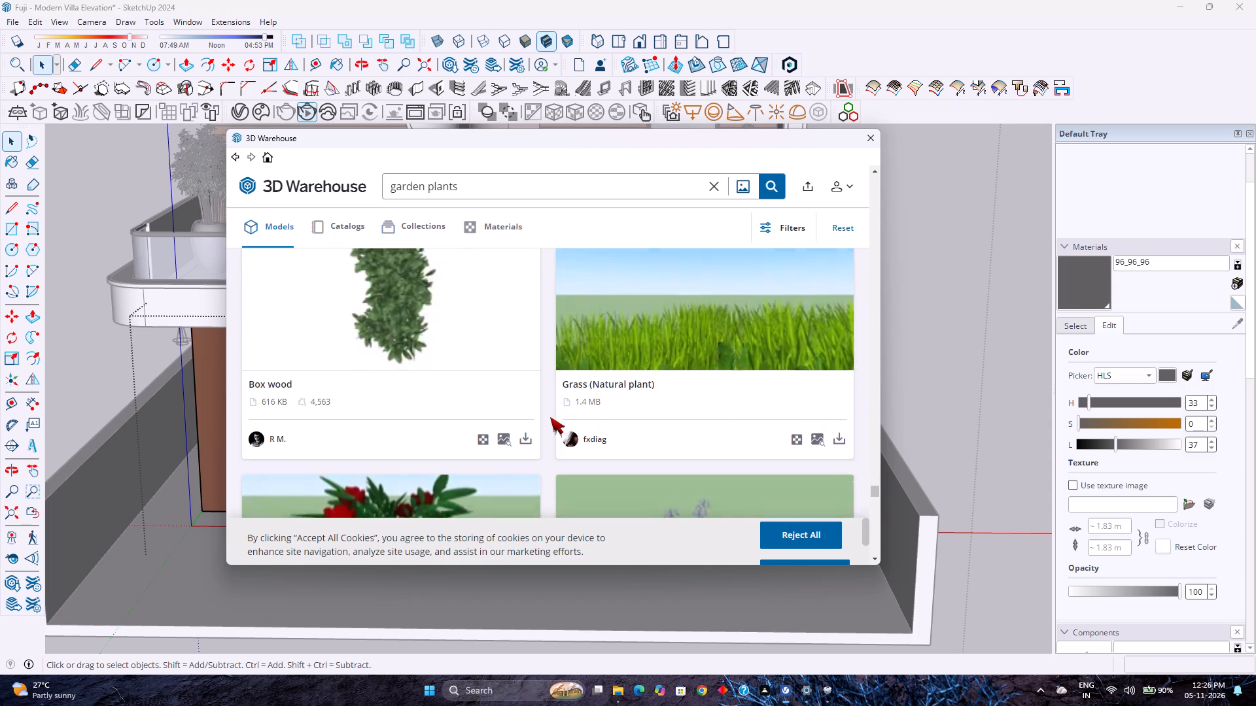
scroll(550, 417, "down", 11)
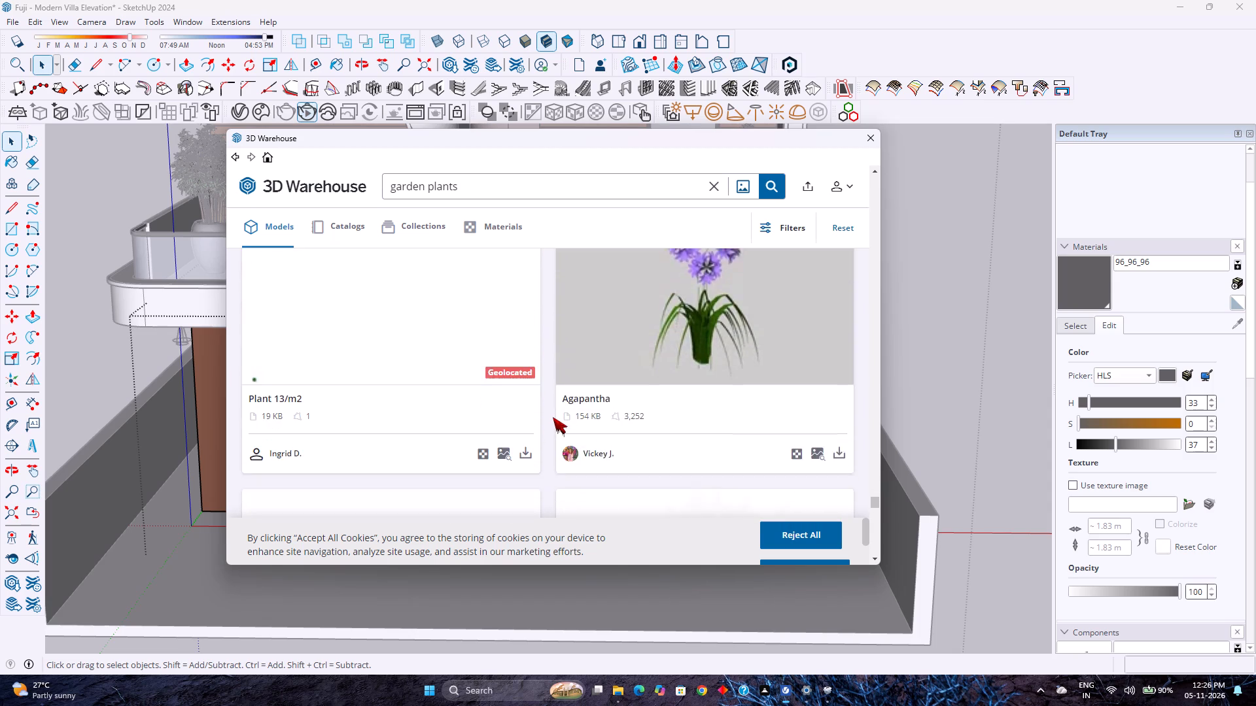
scroll(553, 418, "down", 10)
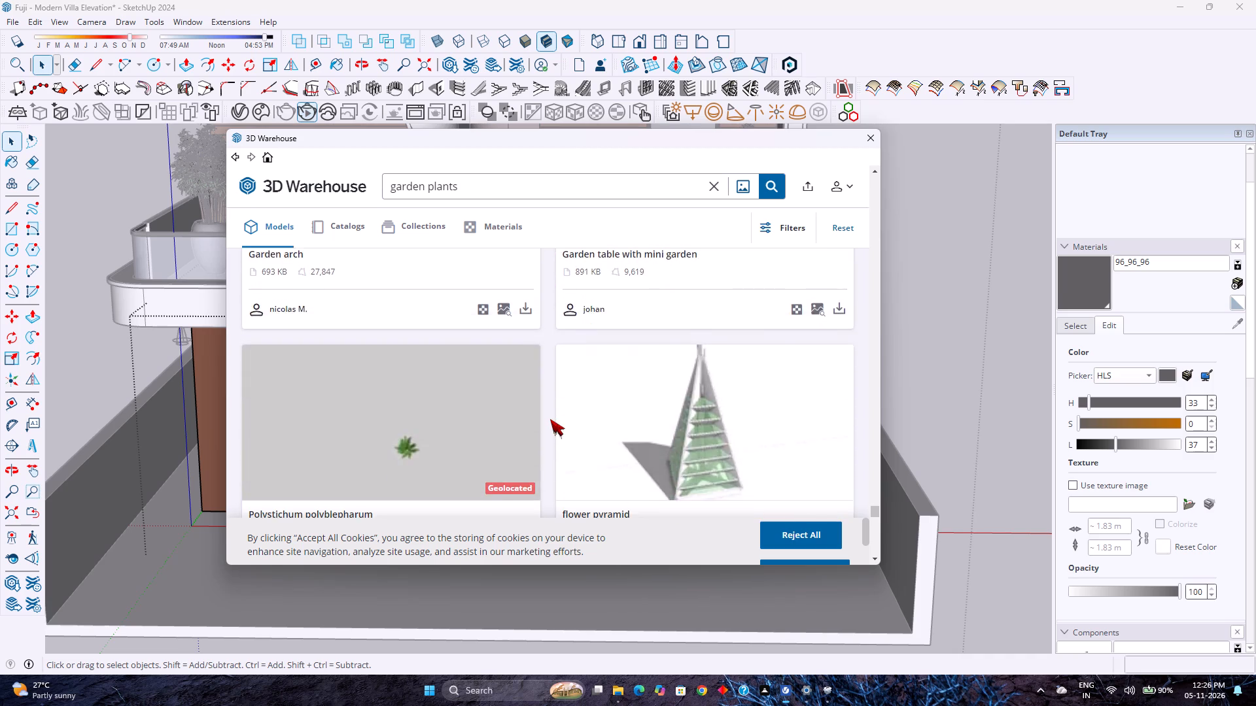
scroll(550, 419, "down", 9)
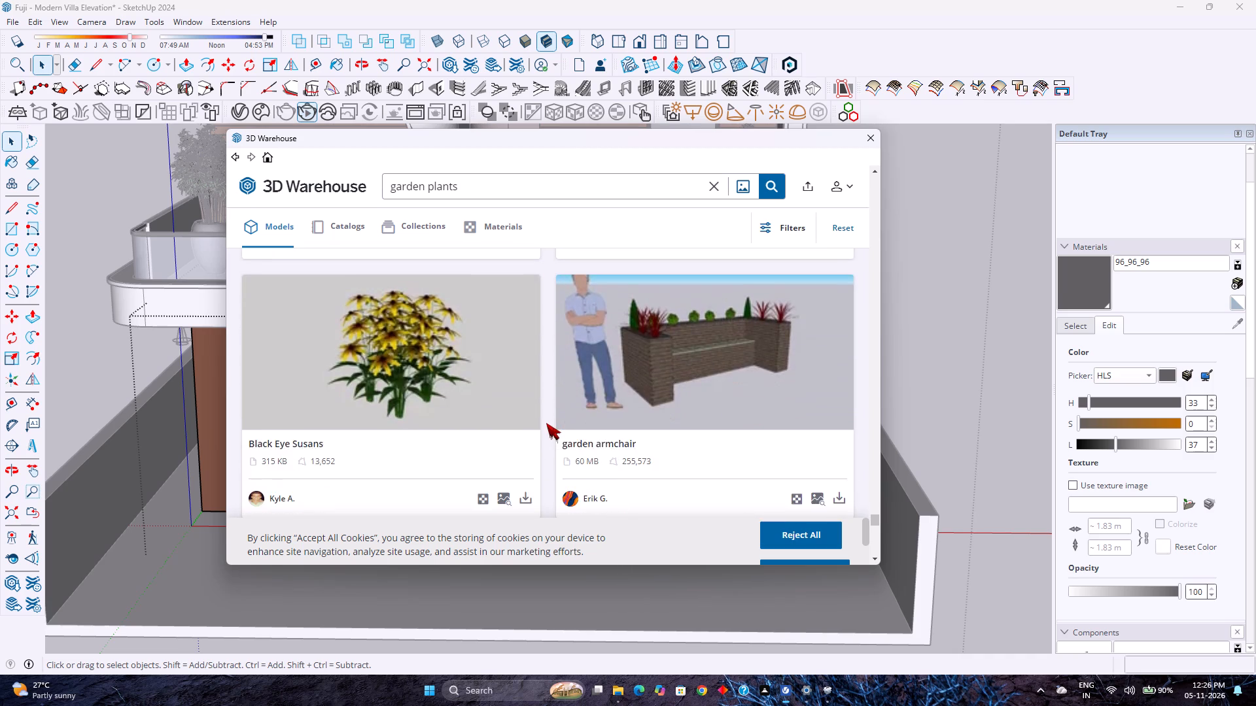
scroll(546, 423, "down", 3)
scroll(546, 423, "up", 1)
scroll(546, 423, "down", 7)
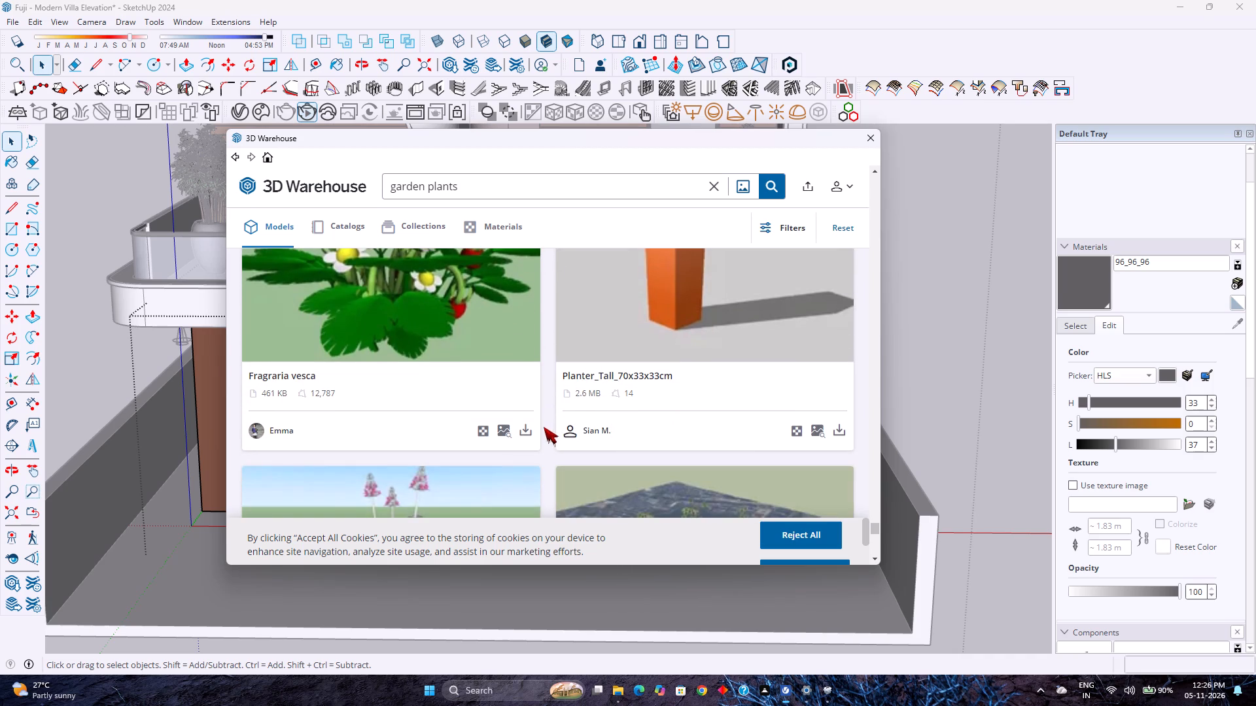
scroll(543, 428, "down", 8)
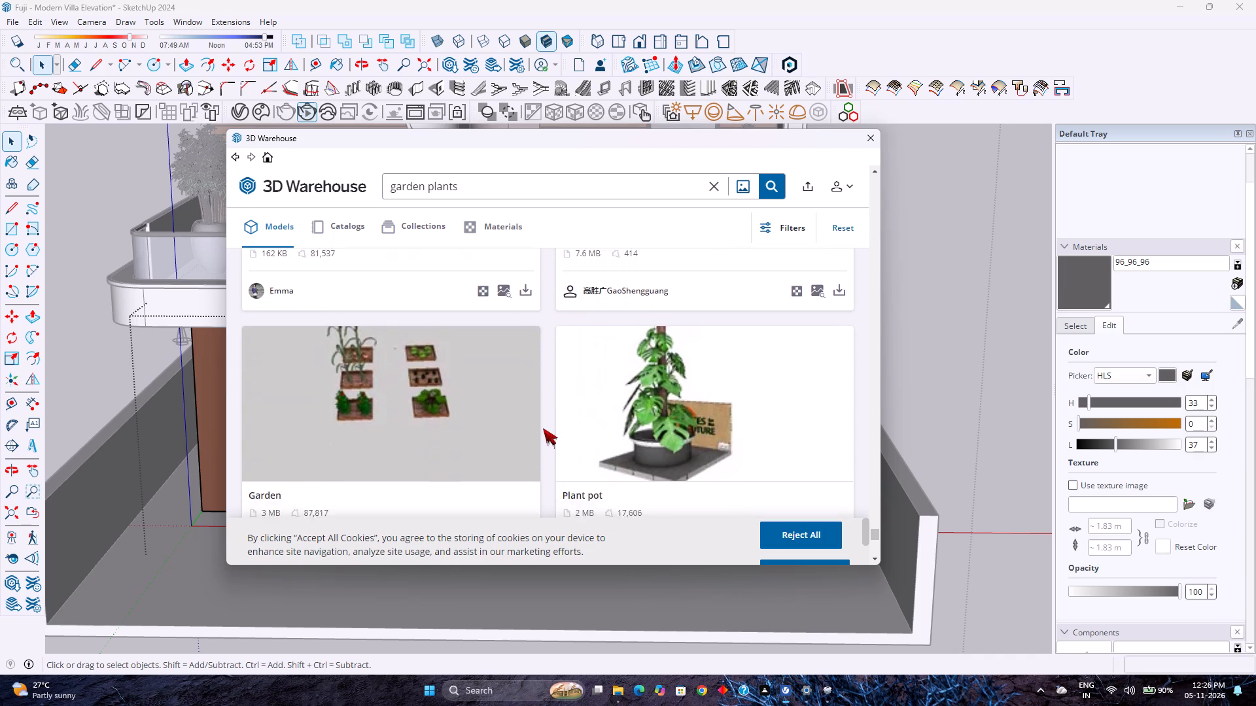
scroll(543, 428, "down", 7)
scroll(543, 428, "up", 5)
scroll(570, 434, "down", 1)
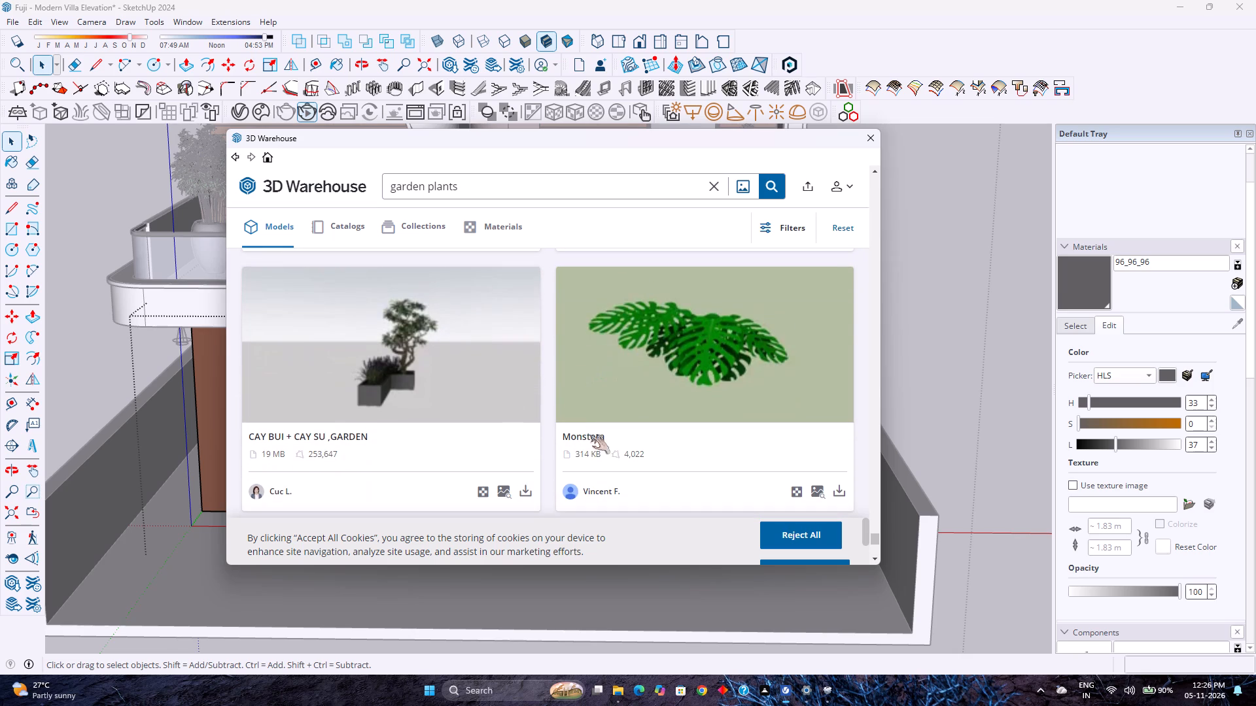
Load the Monstera model from the 3D Warehouse into the model and place it at the front compound wall, before the entrance door.
left_click(834, 492)
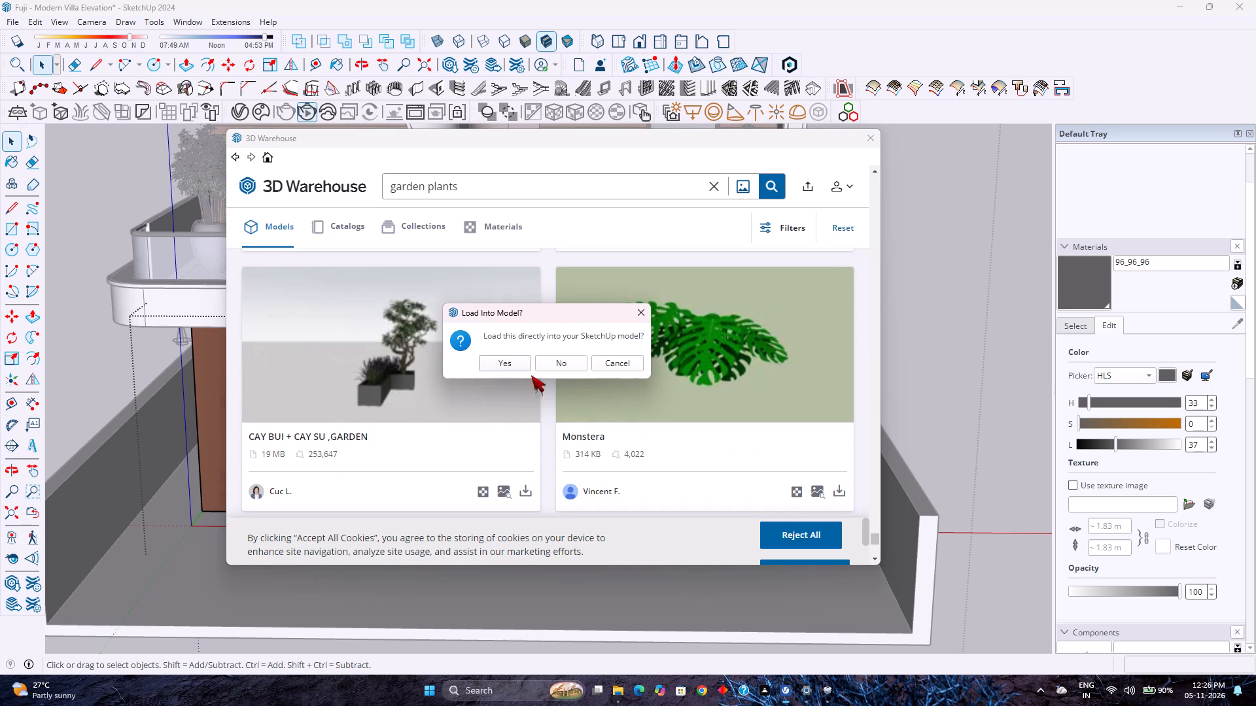
left_click(498, 367)
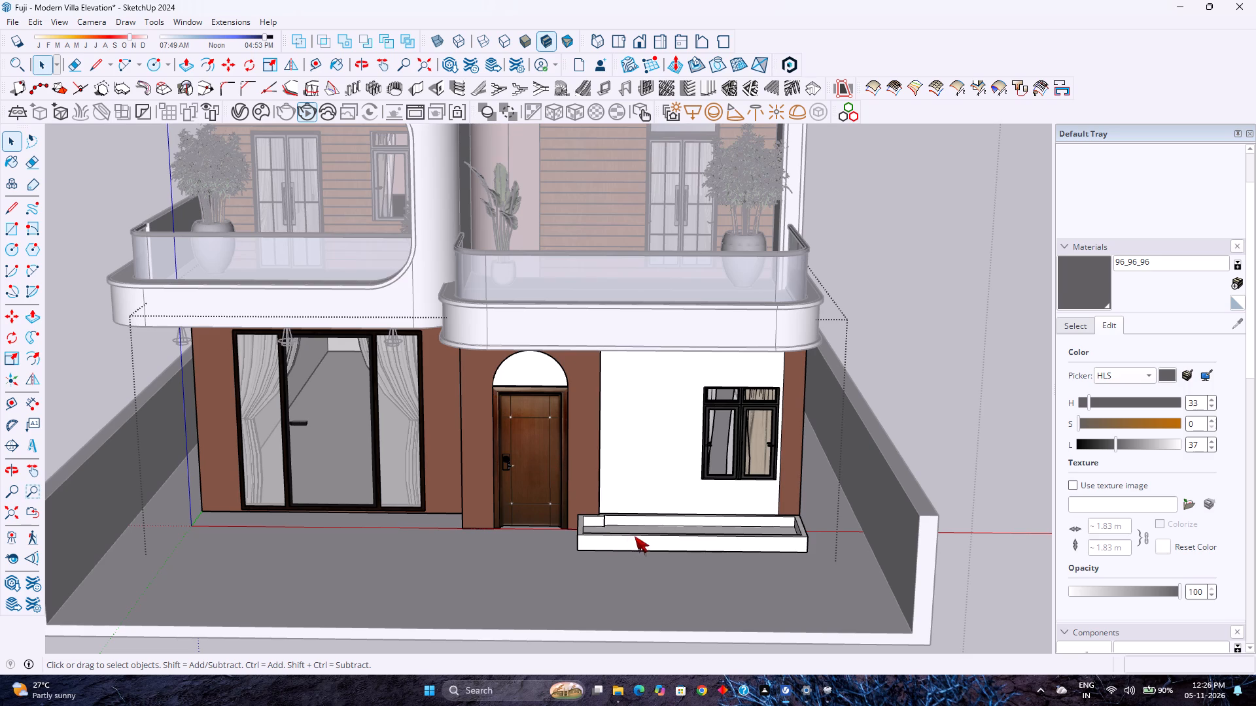
left_click(763, 378)
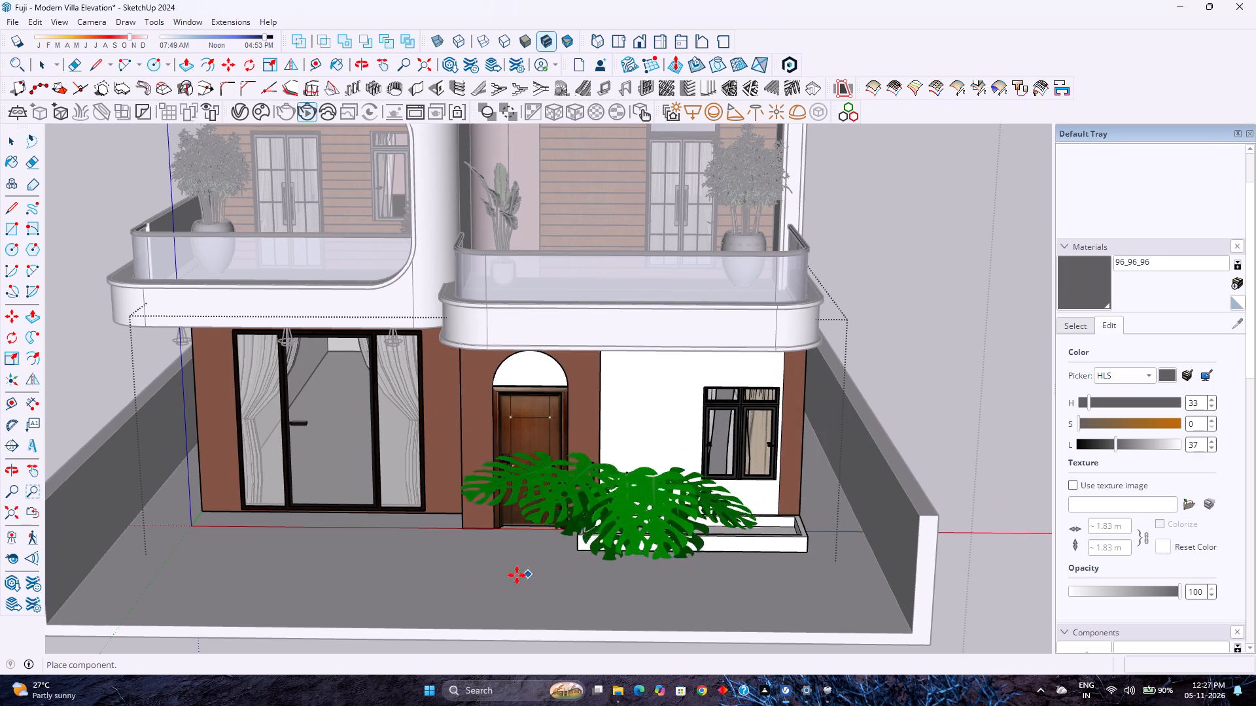
scroll(536, 580, "up", 4)
middle_click(536, 575)
middle_click_drag(529, 564, 529, 534)
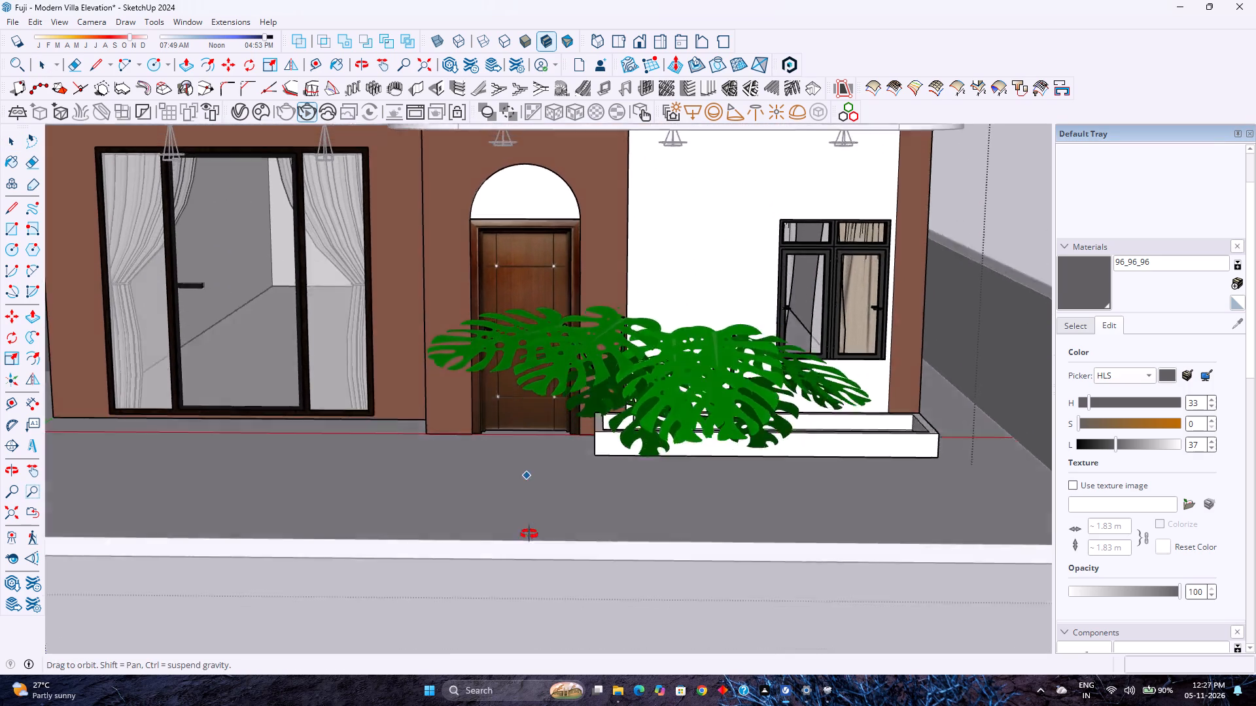
middle_click_drag(529, 534, 548, 511)
middle_click(548, 511)
middle_click_drag(541, 528, 534, 536)
middle_click(534, 536)
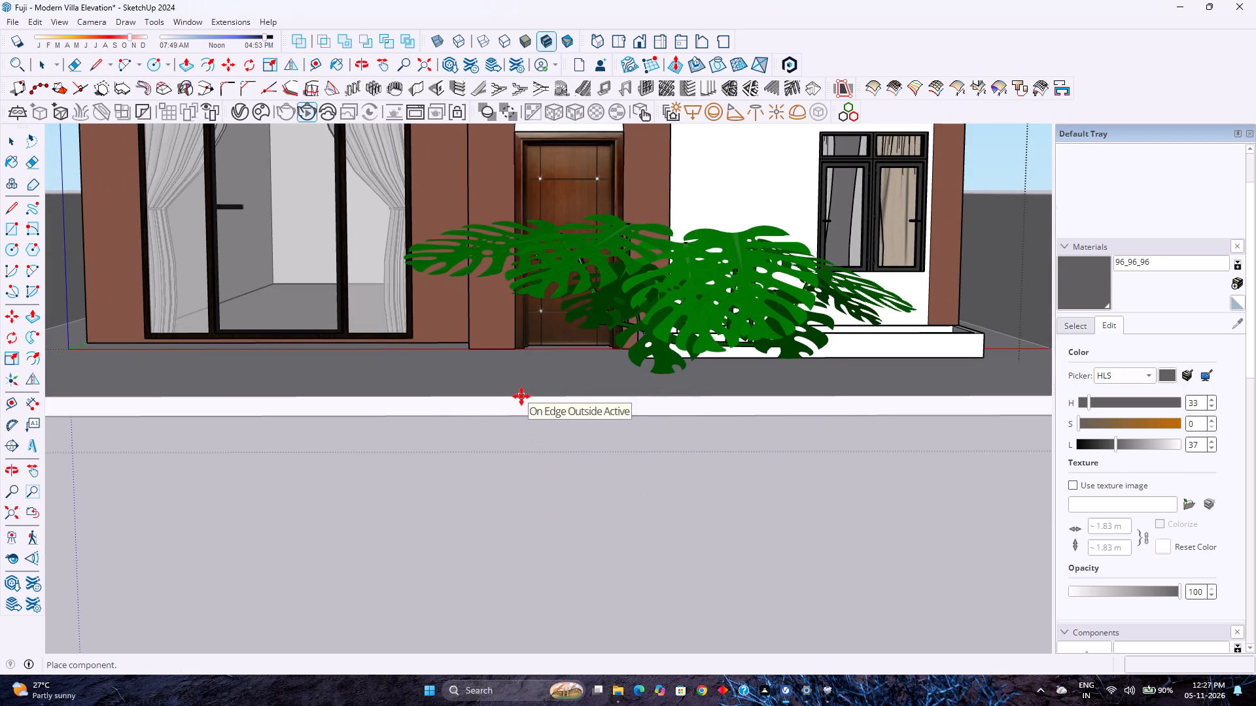
left_click(521, 396)
Scale the Monstera plant down uniformly to about 0.31 of its size.
scroll(313, 222, "down", 5)
key("s")
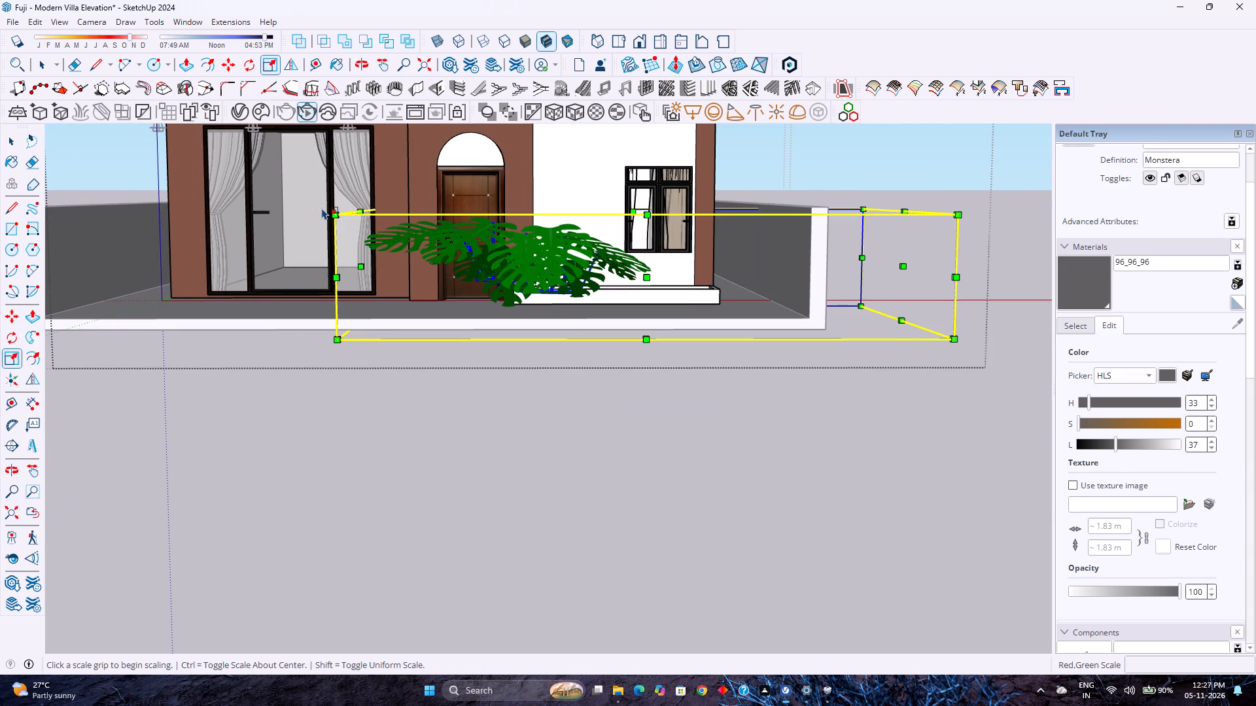
left_click(868, 207)
left_click(524, 282)
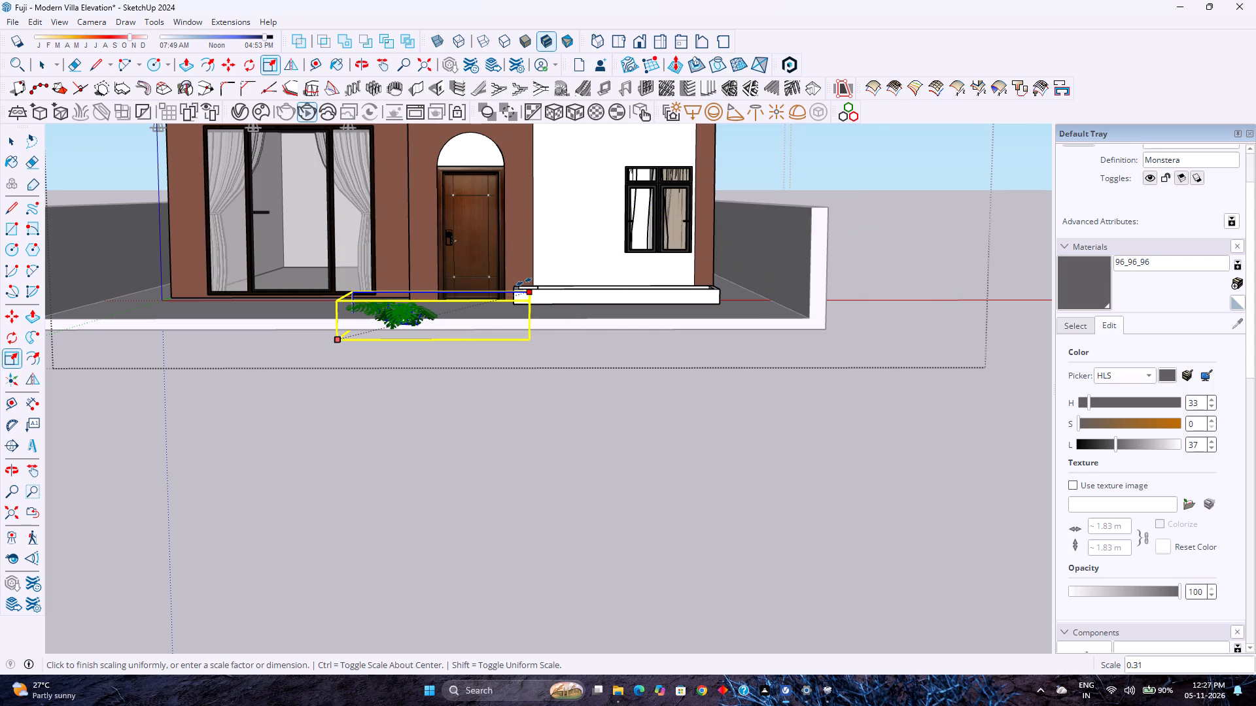
Open the Monstera component for editing and select the leaf cluster inside it.
scroll(416, 301, "up", 5)
middle_click_drag(418, 312, 419, 493)
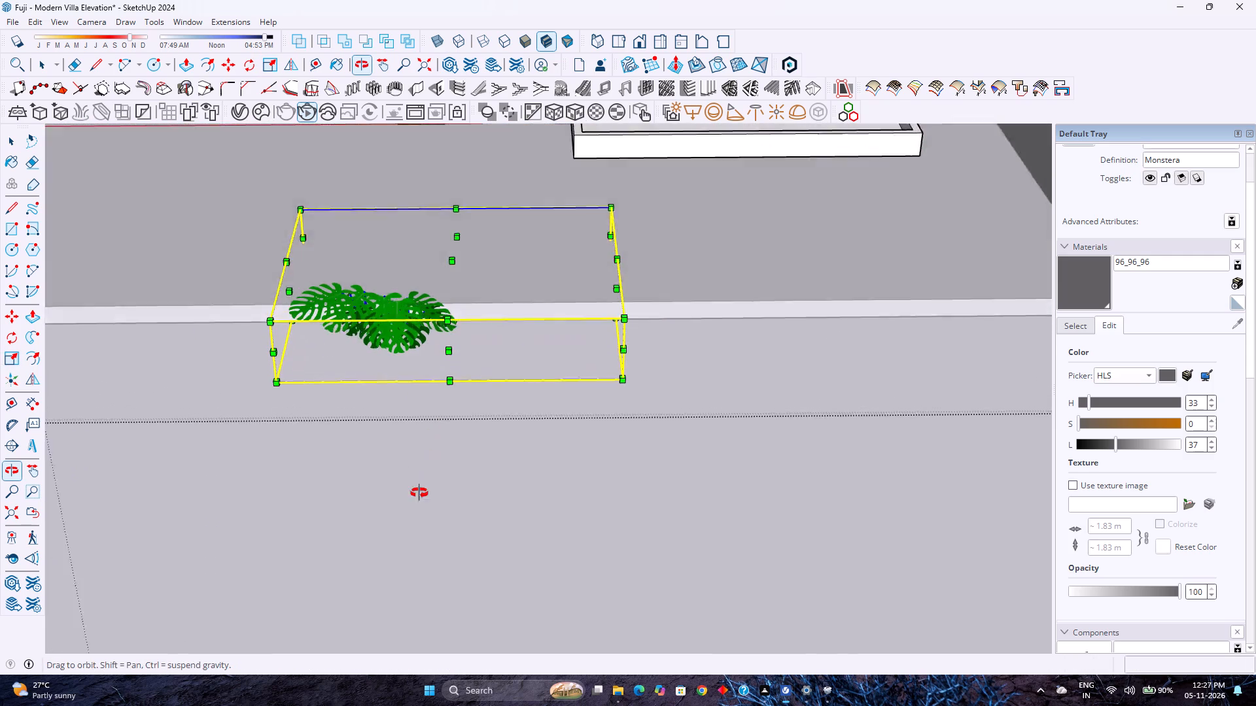
middle_click_drag(419, 493, 419, 510)
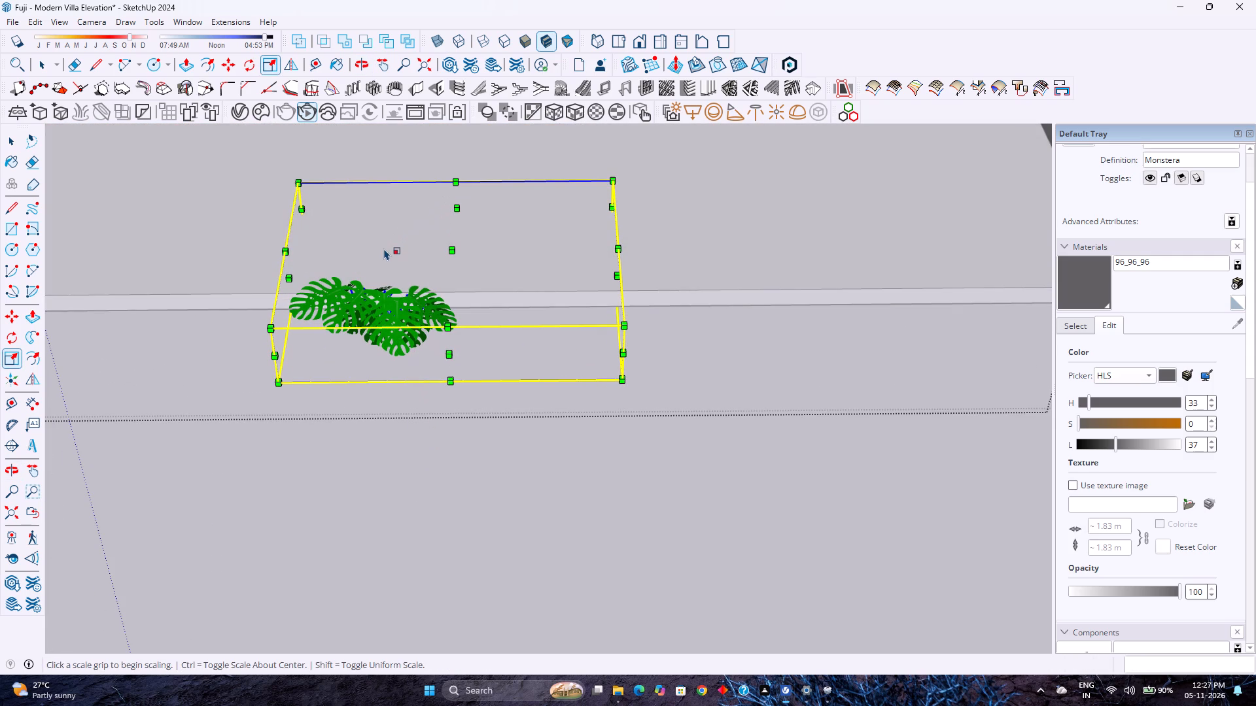
key("space")
left_click(359, 294)
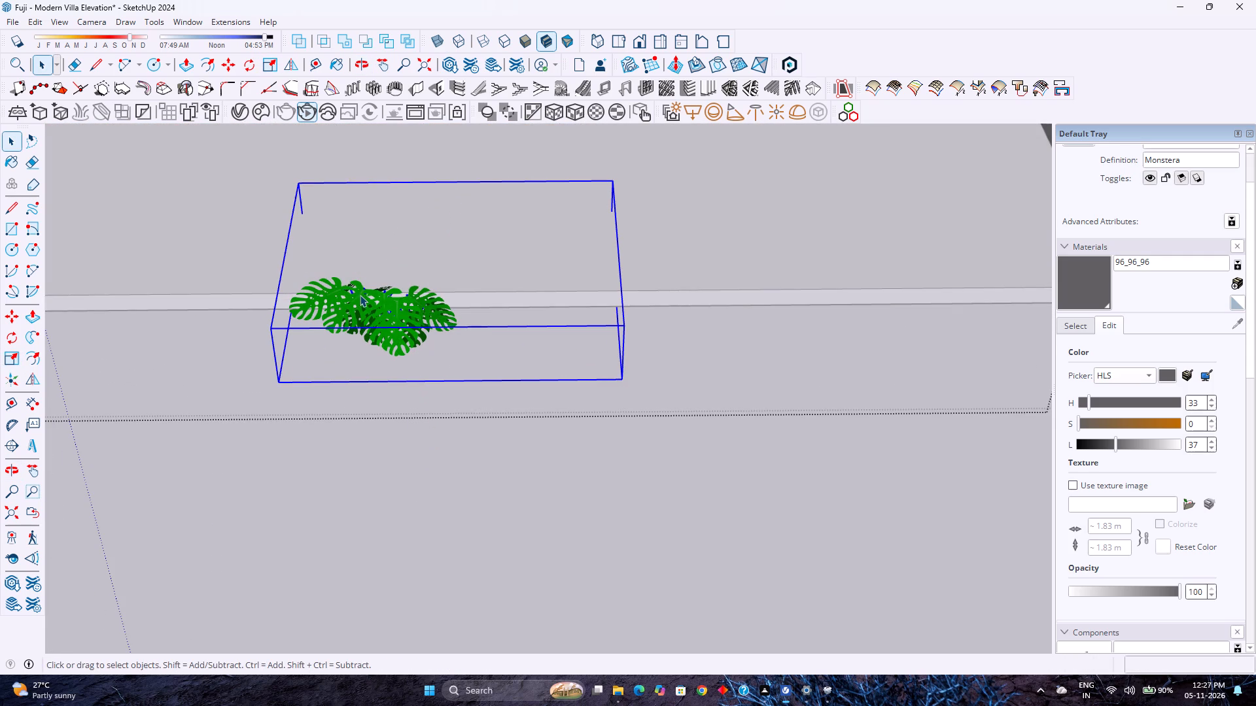
scroll(363, 305, "up", 9)
double_click(363, 308)
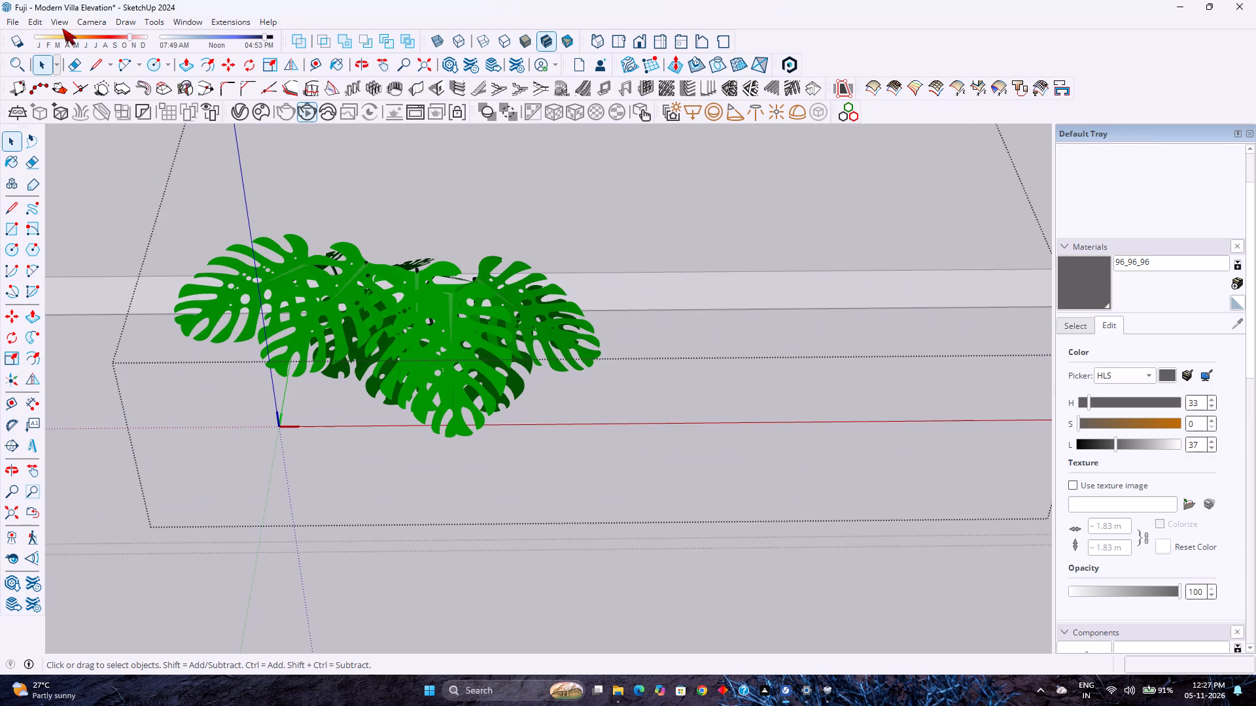
left_click(311, 361)
left_click(313, 341)
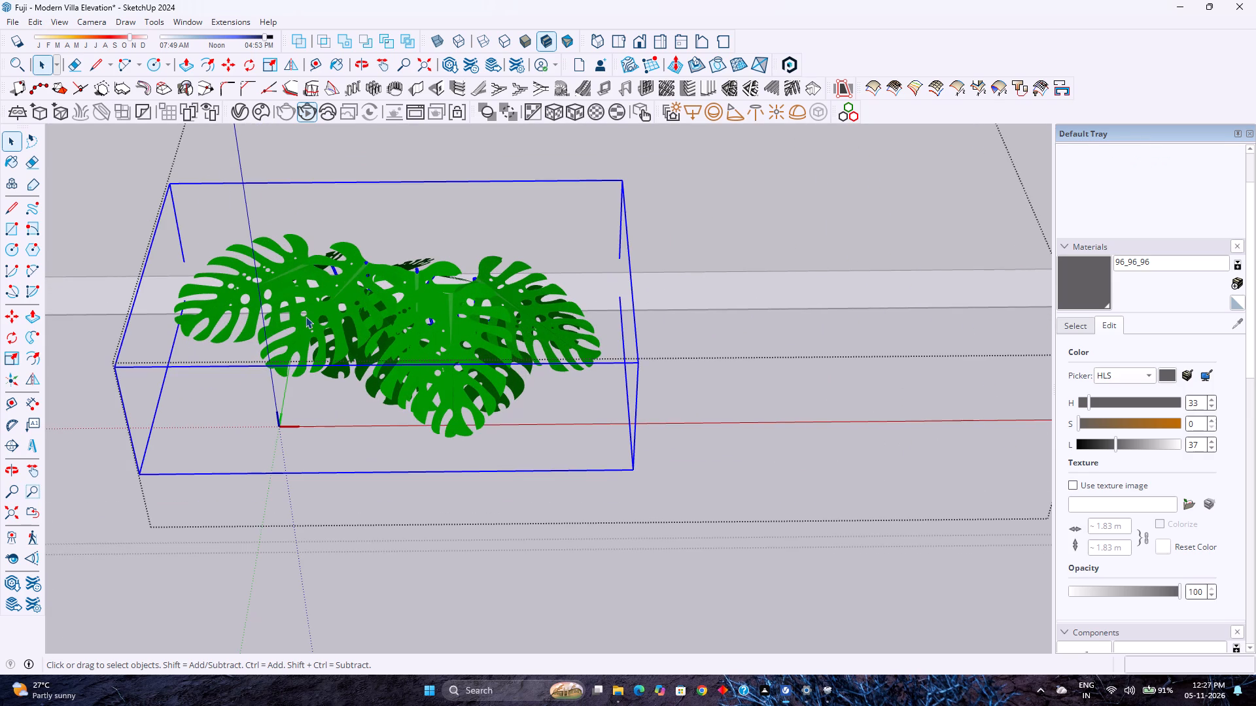
Turn on the display of hidden geometry to reveal the hidden parts of the Monstera component.
left_click(35, 20)
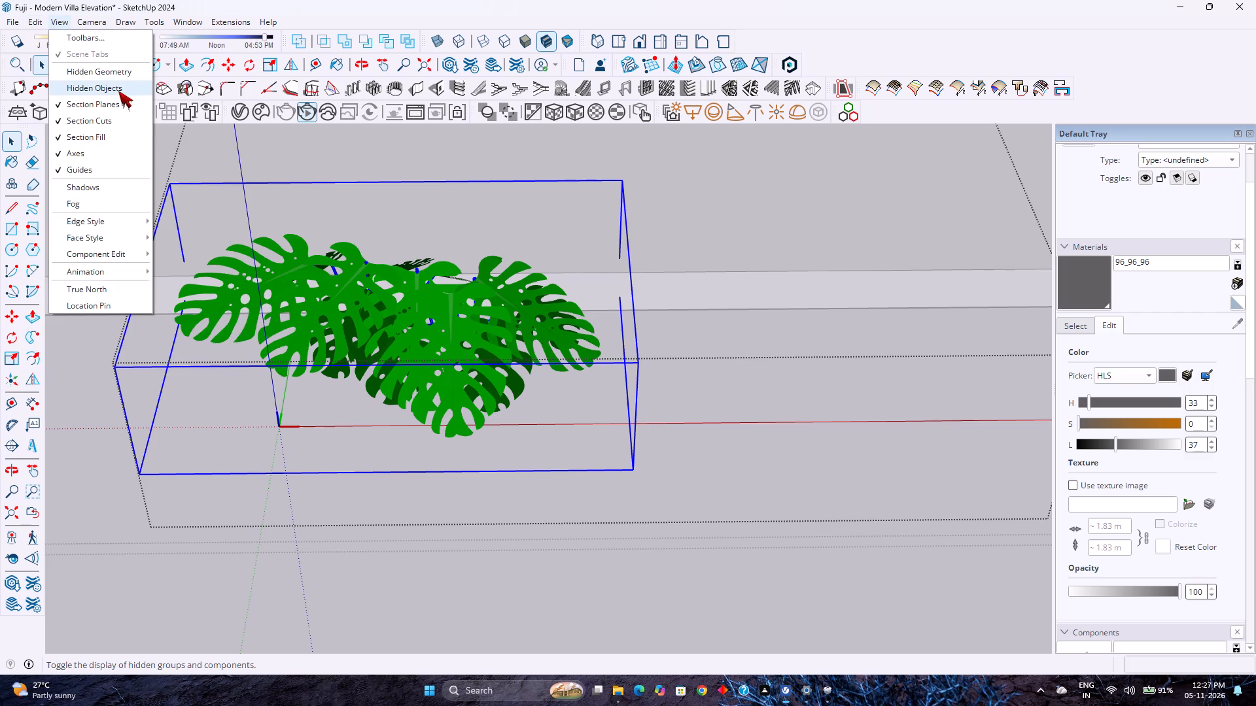
left_click(120, 78)
scroll(438, 407, "down", 5)
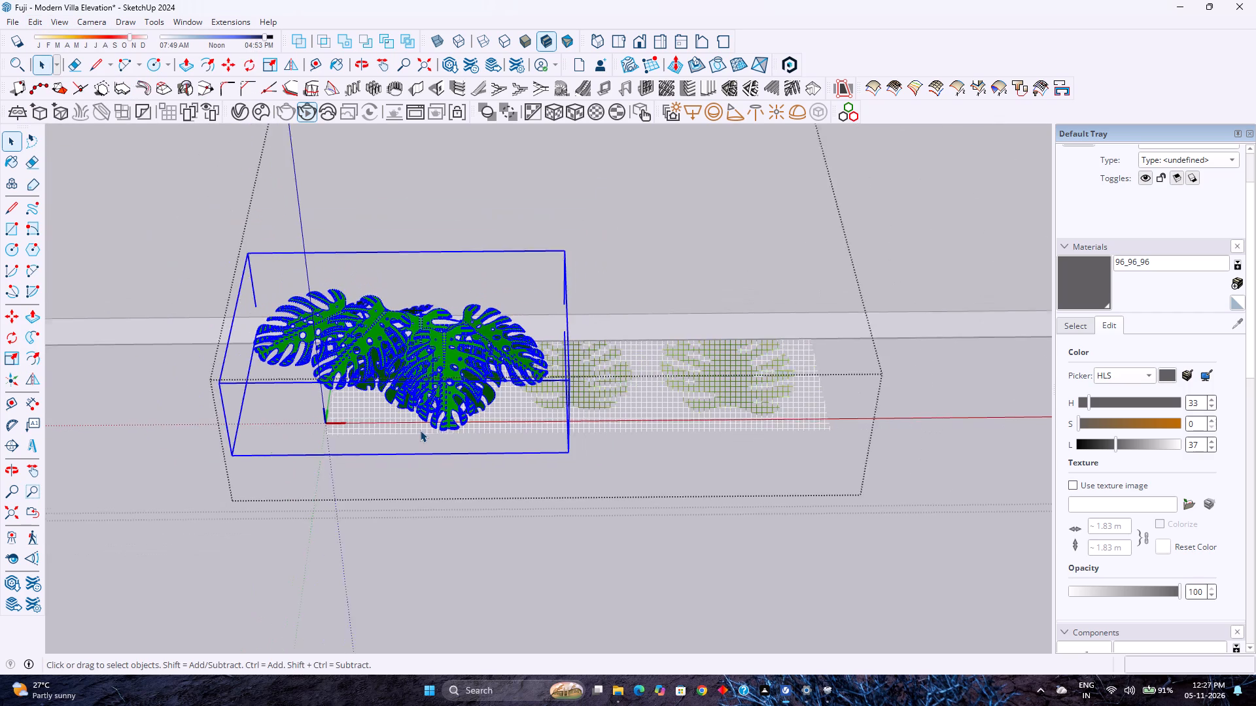
Delete the hidden gridded leaf plane lying beside the leaf cluster inside the Monstera component and leave the component.
scroll(420, 430, "down", 1)
left_click(572, 411)
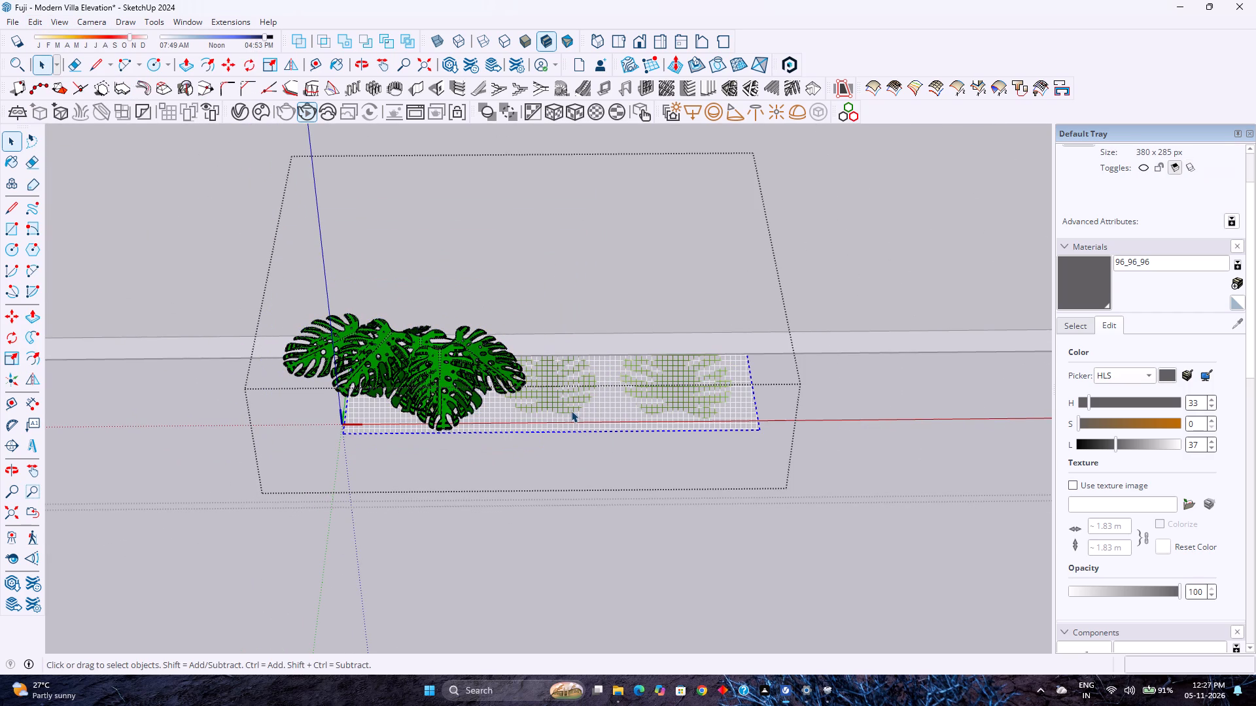
key("Delete")
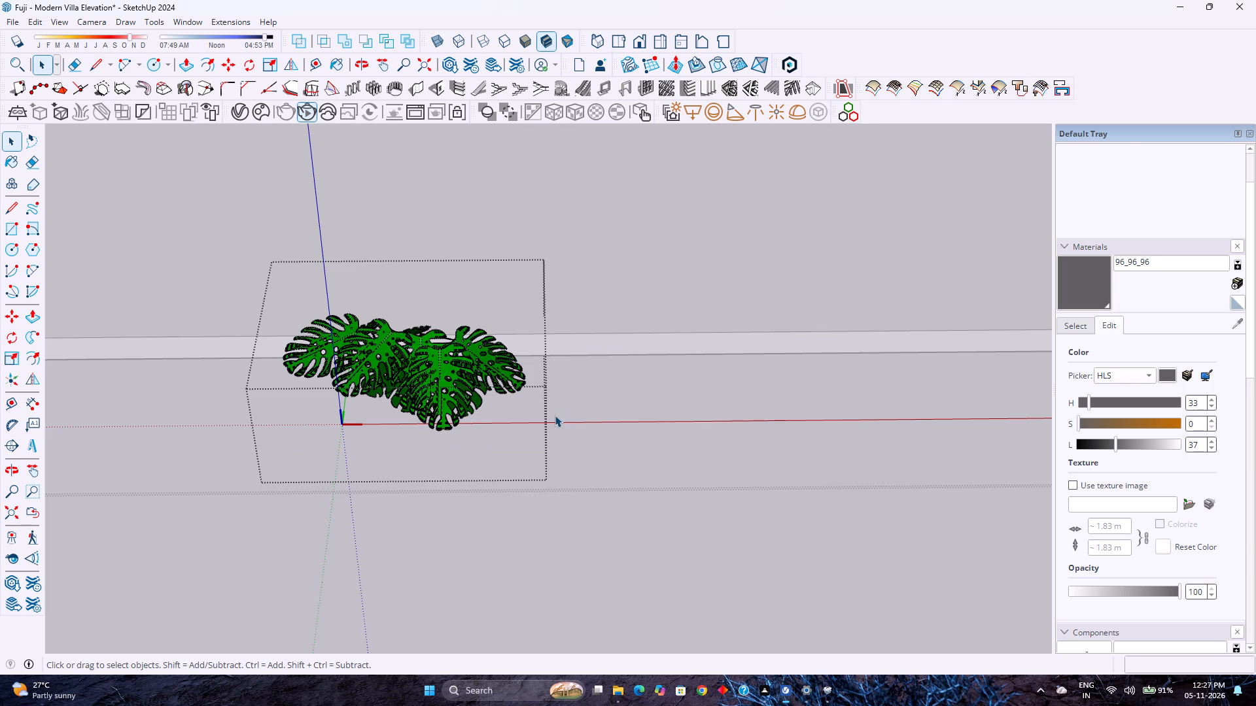
key("Escape")
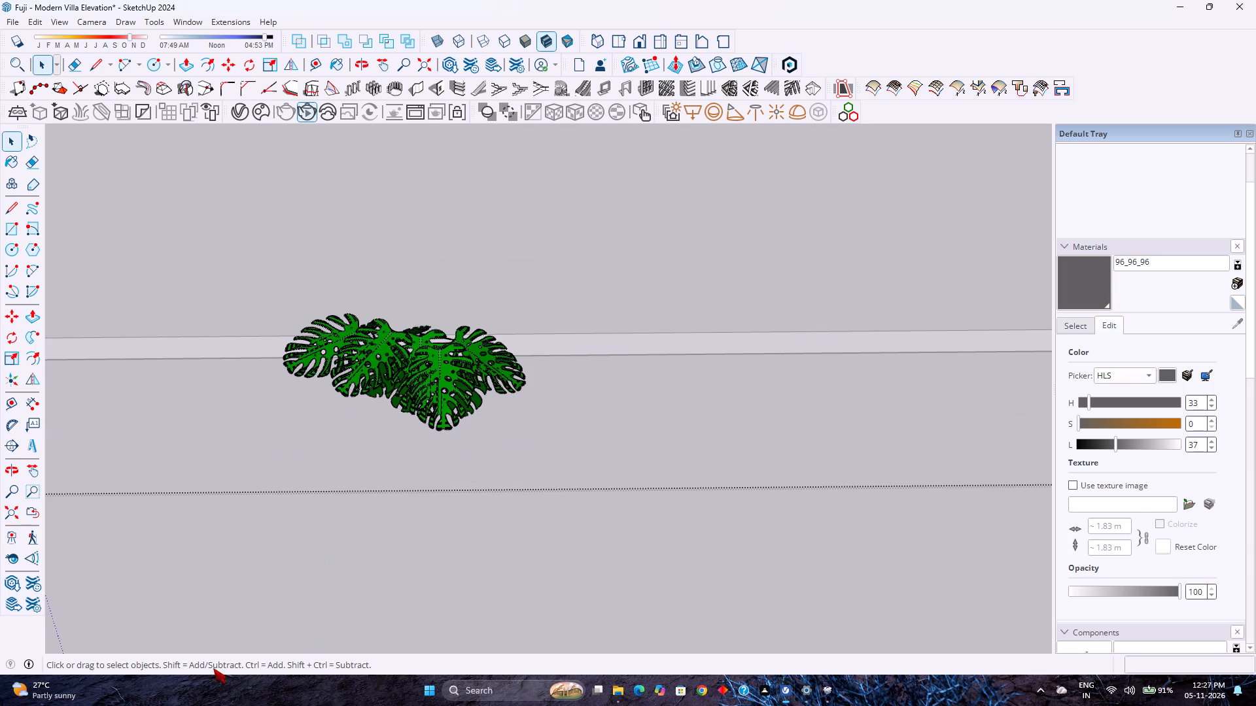
Select the Monstera plant and turn off the display of hidden geometry.
scroll(421, 311, "down", 5)
left_click(445, 370)
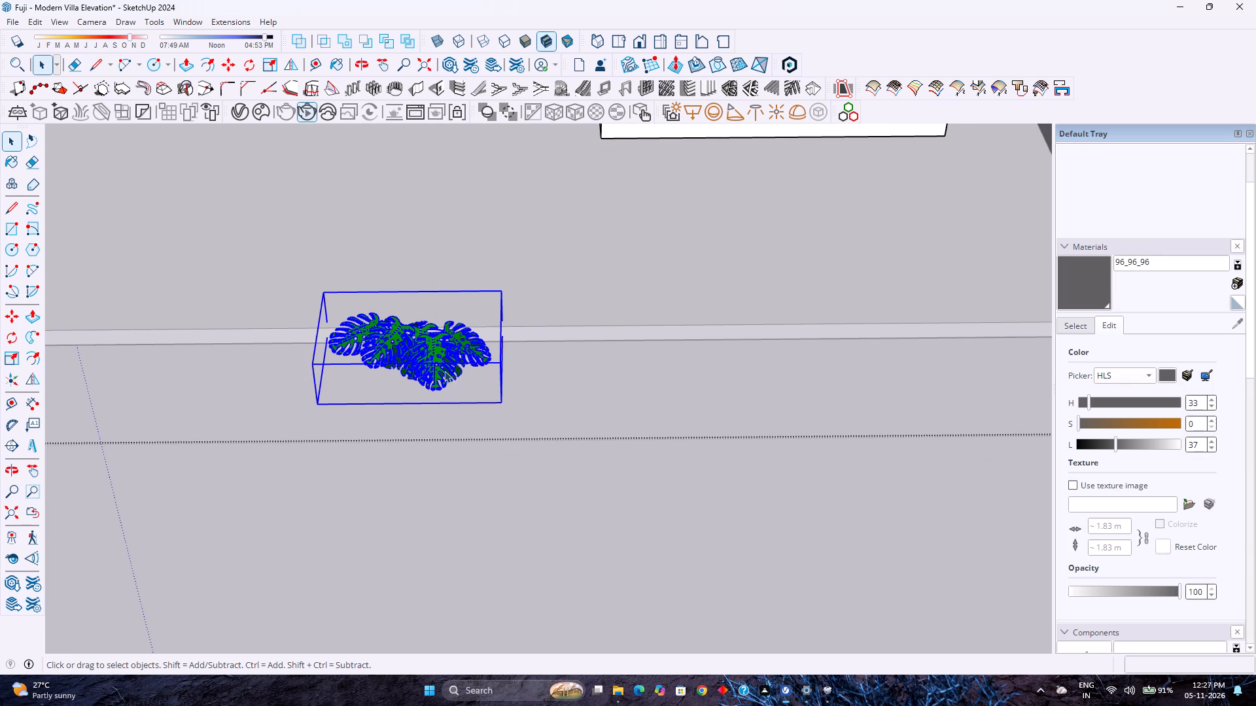
left_click(65, 25)
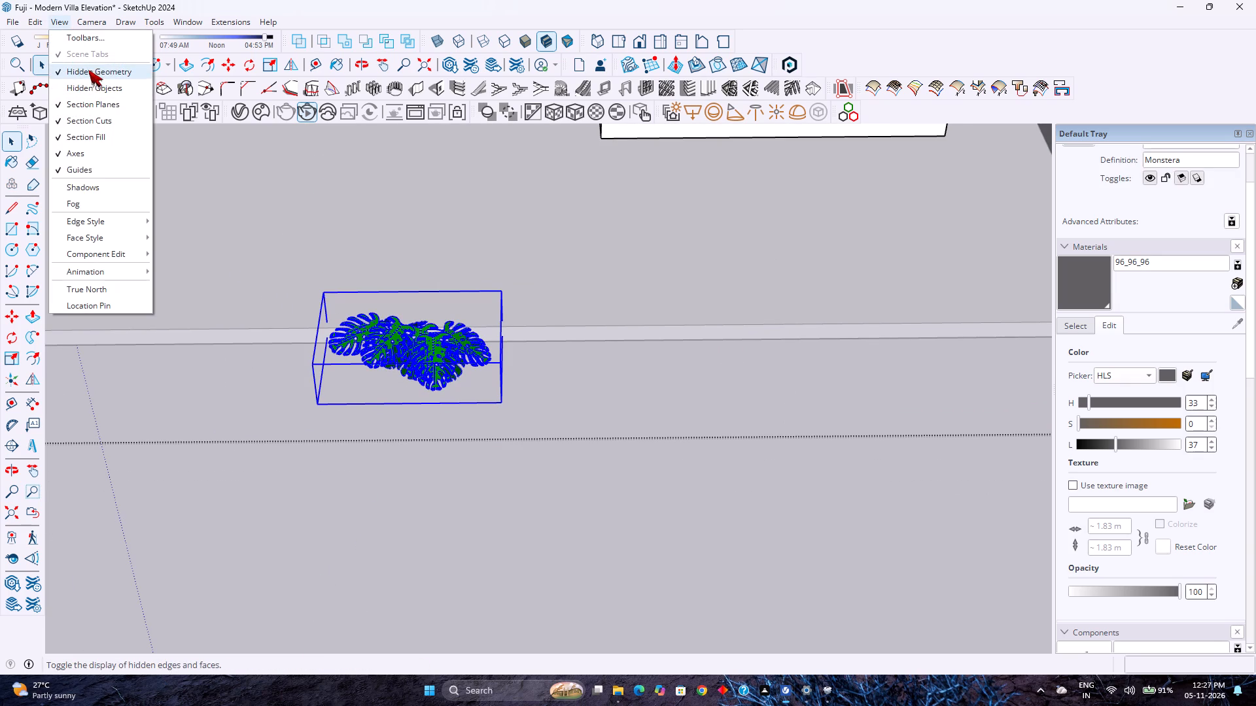
left_click(88, 70)
Move the Monstera from the compound wall into the ground-floor planter, matching its lower front corner to the planter's front corner beside the entrance door.
middle_click(389, 360)
middle_click_drag(378, 345, 360, 296)
middle_click(360, 296)
middle_click(357, 288)
scroll(372, 275, "down", 4)
scroll(430, 388, "down", 4)
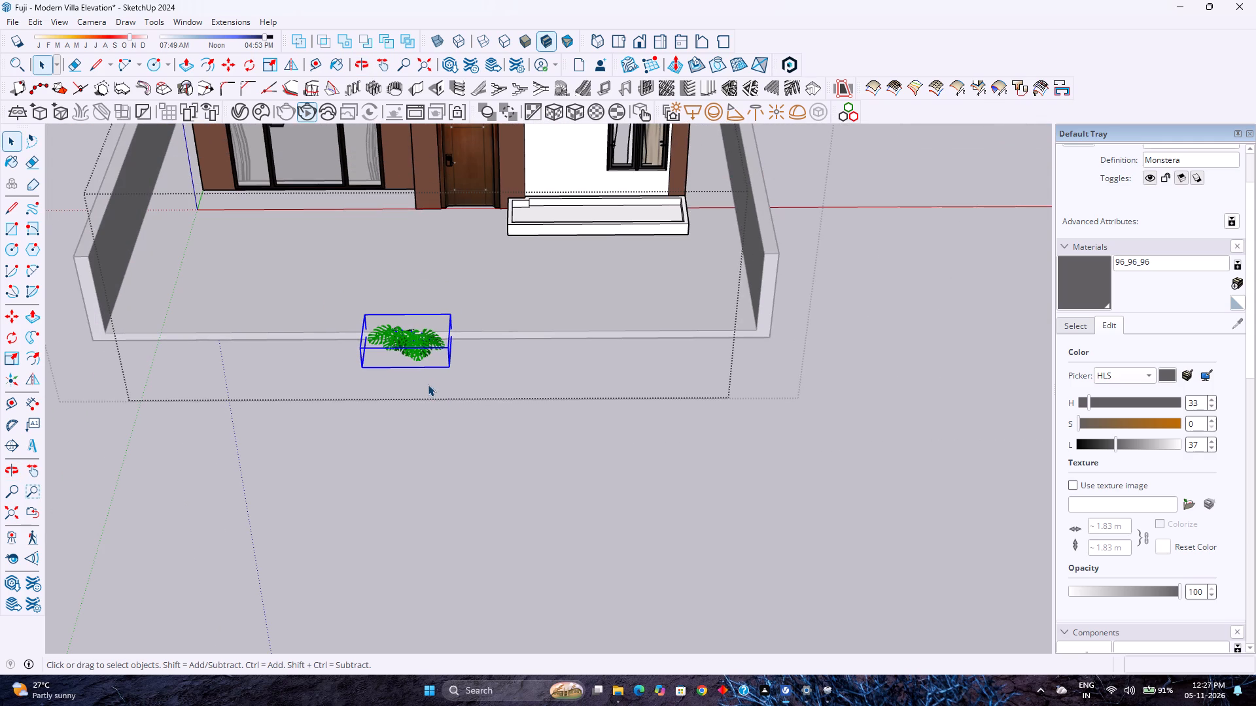
middle_click_drag(432, 390, 517, 294)
scroll(392, 350, "up", 6)
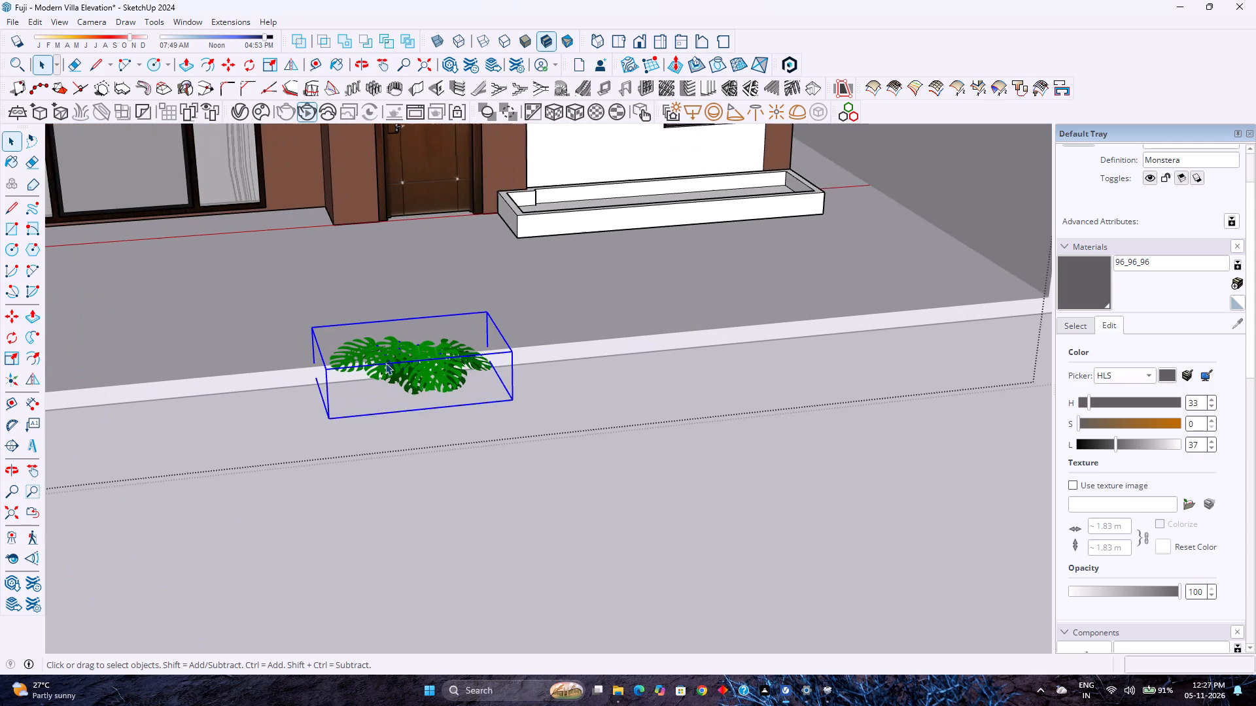
scroll(385, 363, "up", 5)
key("m")
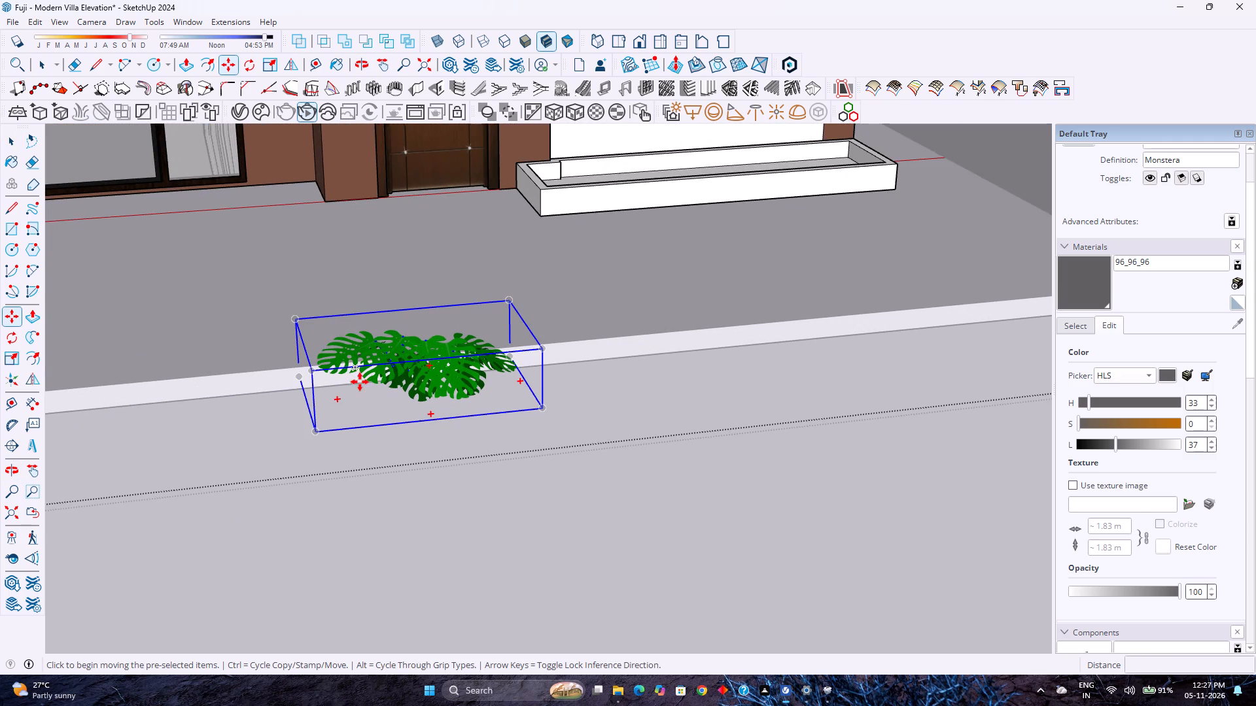
left_click(315, 436)
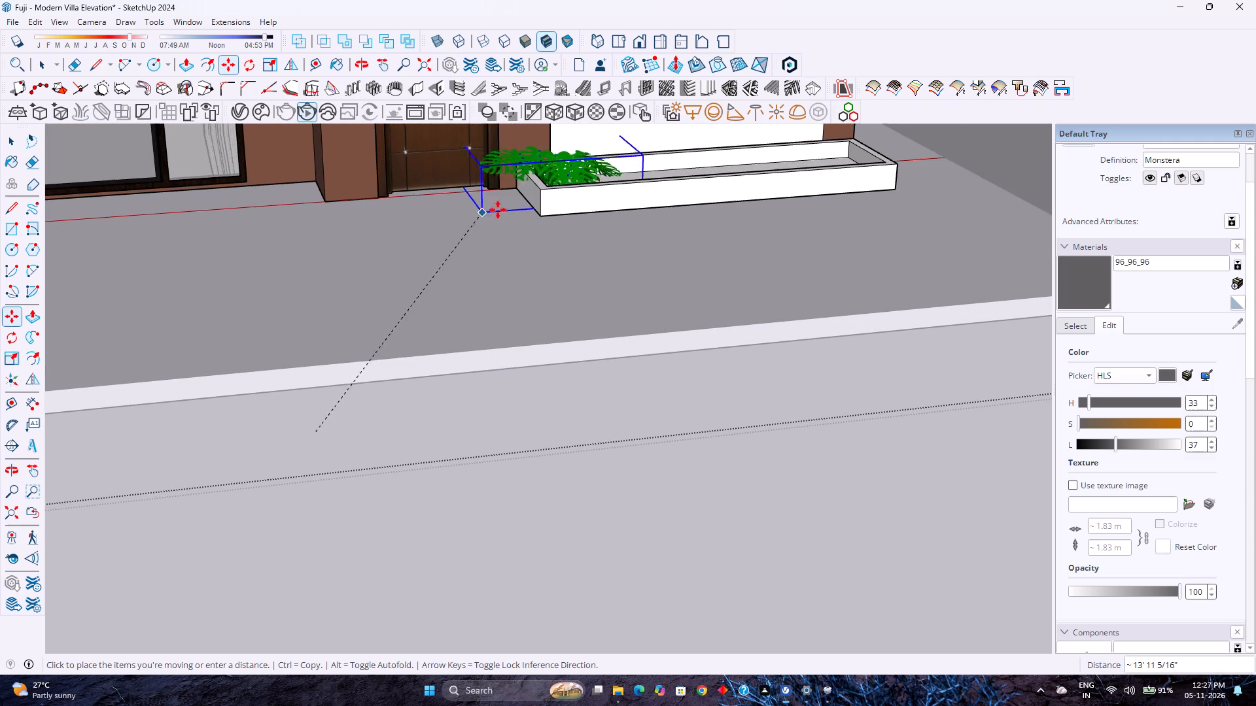
left_click(542, 214)
Shift the Monstera about 10 3/8" along the planter towards the entrance door.
scroll(594, 201, "up", 4)
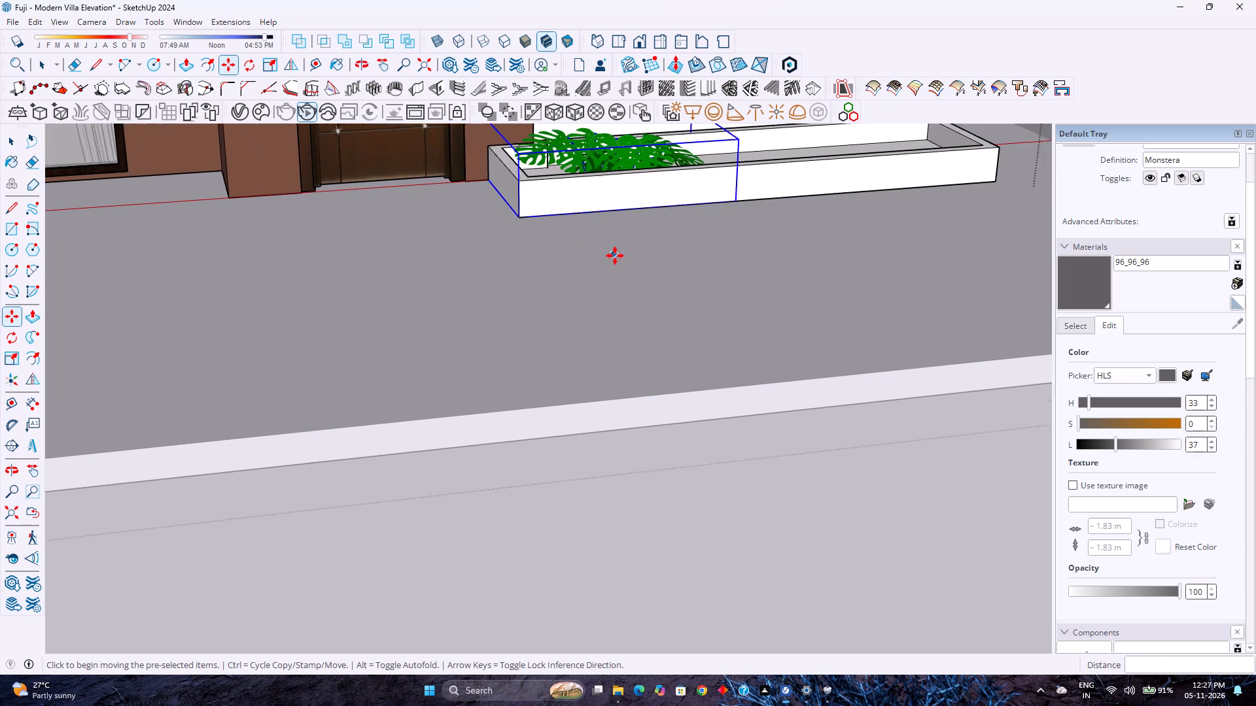
scroll(612, 256, "up", 1)
middle_click_drag(610, 256, 421, 288)
scroll(421, 288, "down", 3)
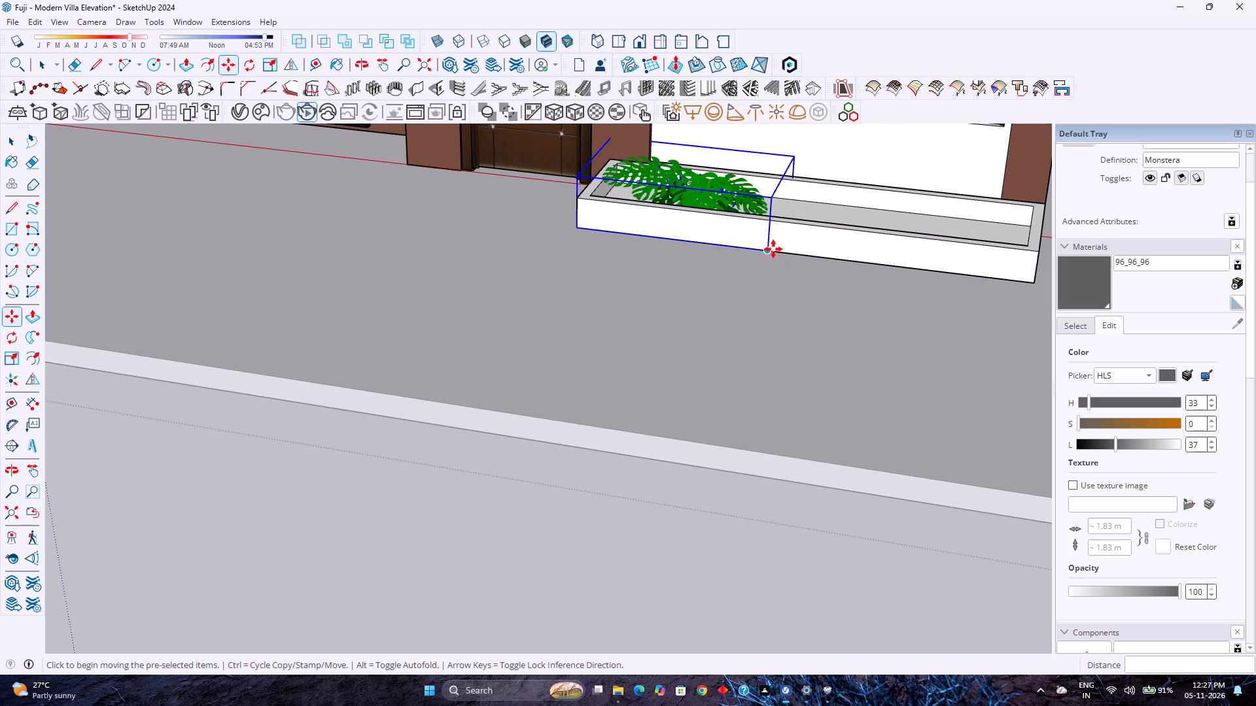
left_click(770, 252)
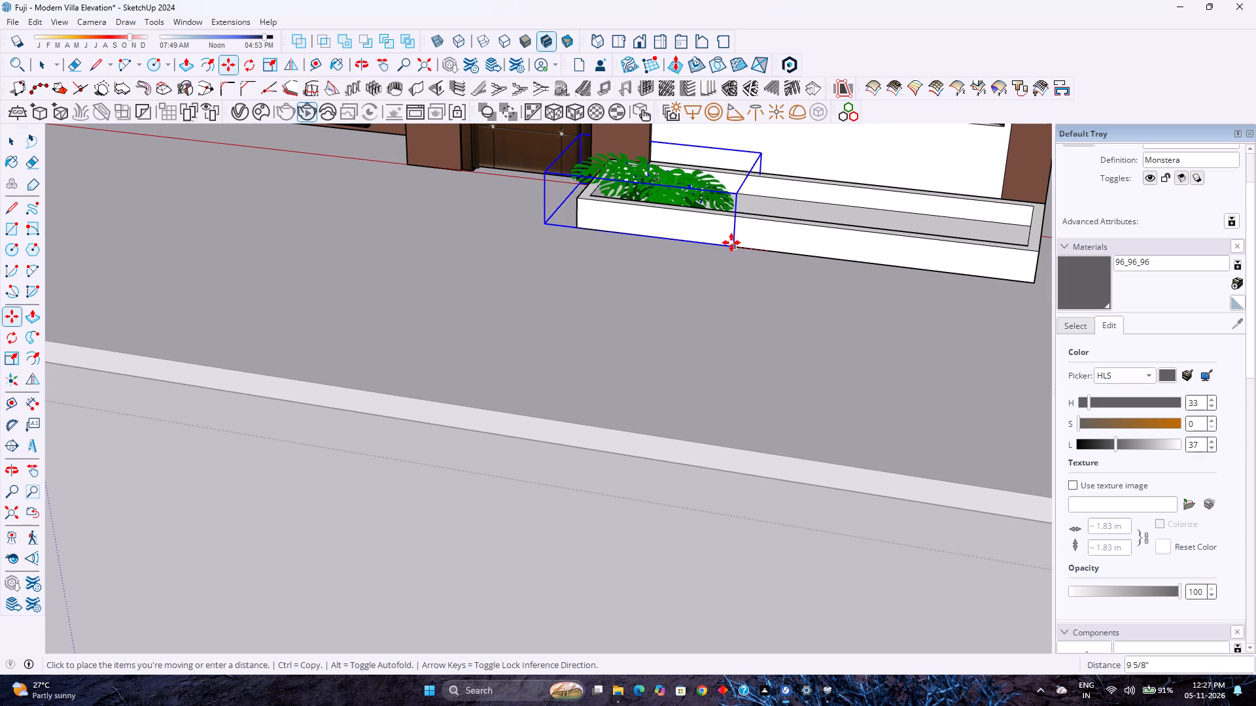
left_click(731, 243)
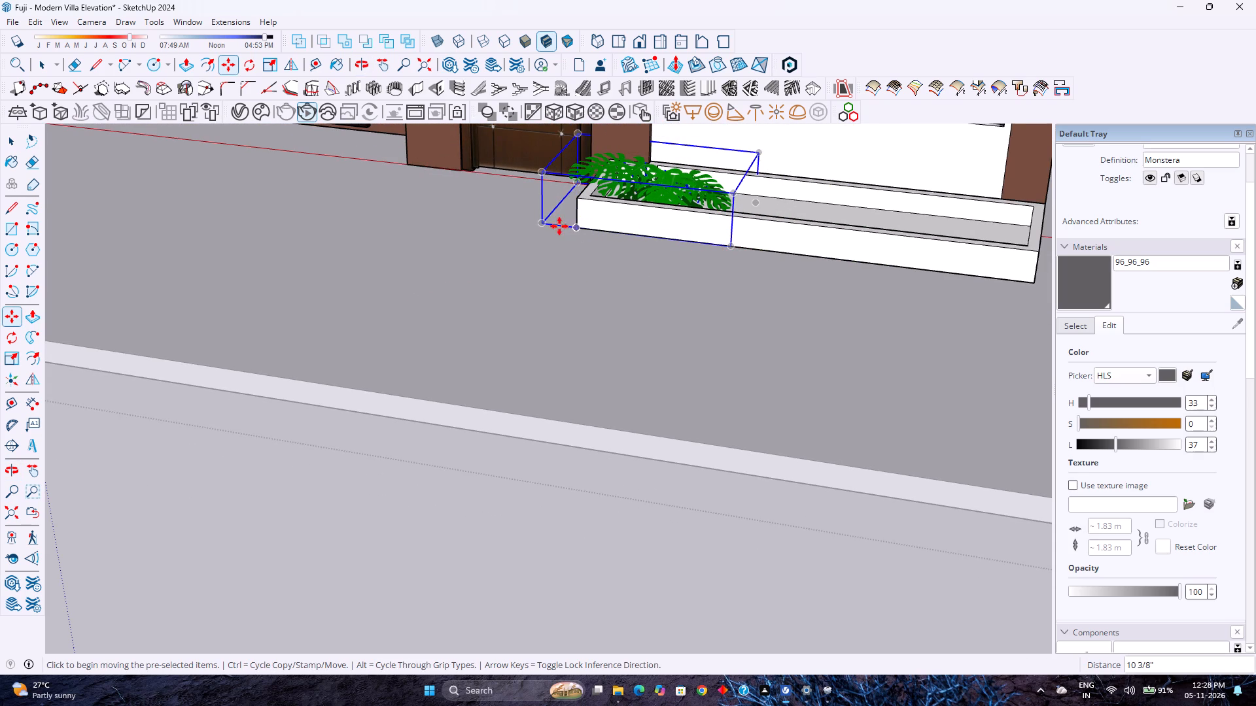
Fill the planter with three copies of the Monstera in a row along its length, spaced roughly 2' 7" to 2' 10" apart.
left_click(540, 225)
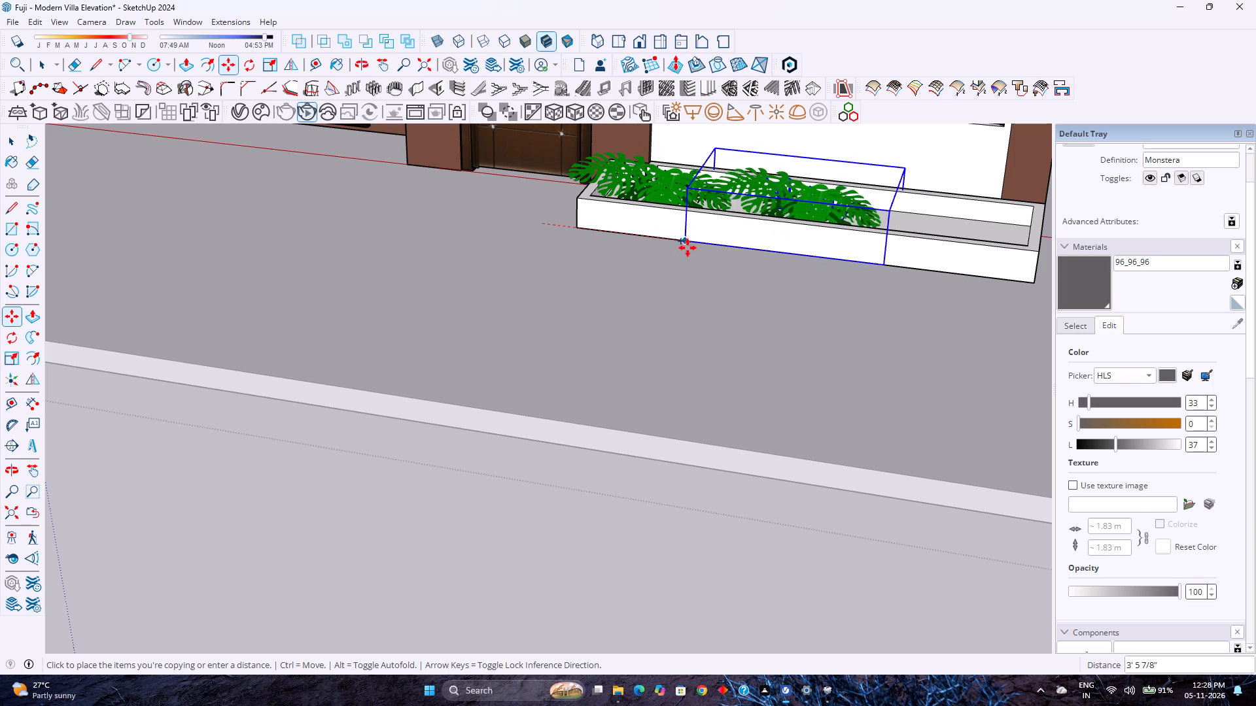
left_click(648, 239)
left_click(649, 240)
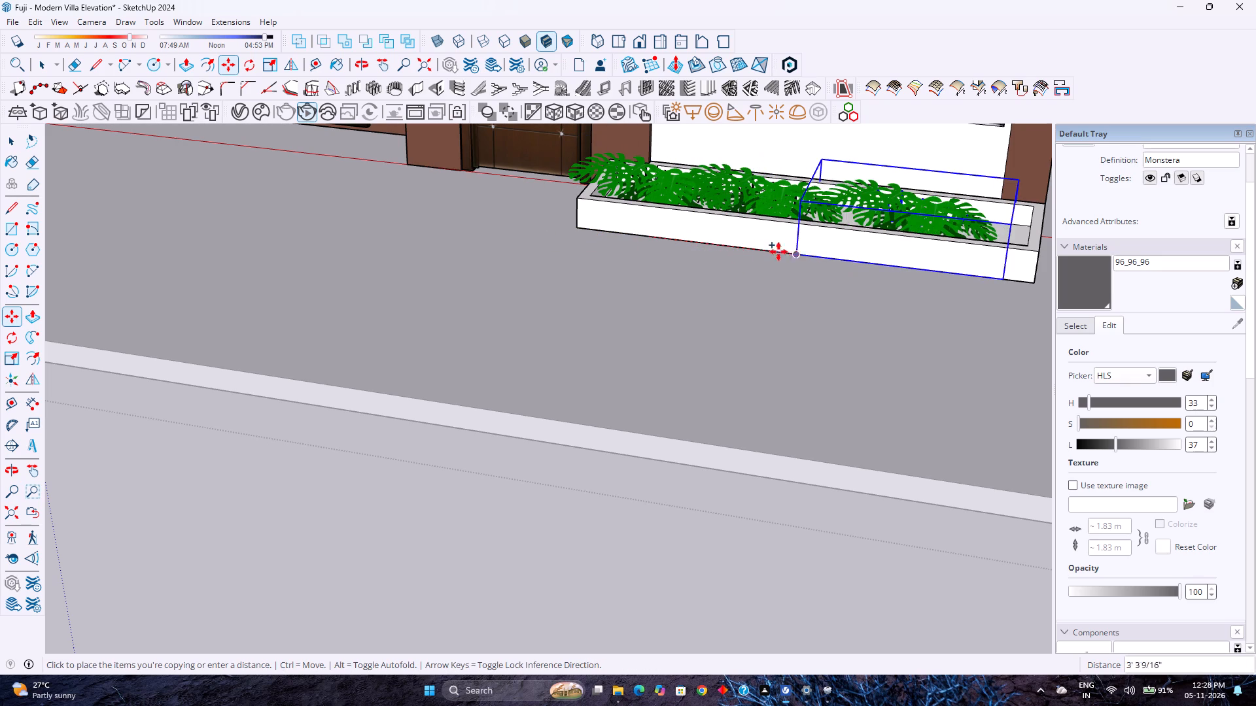
left_click(755, 252)
left_click(756, 251)
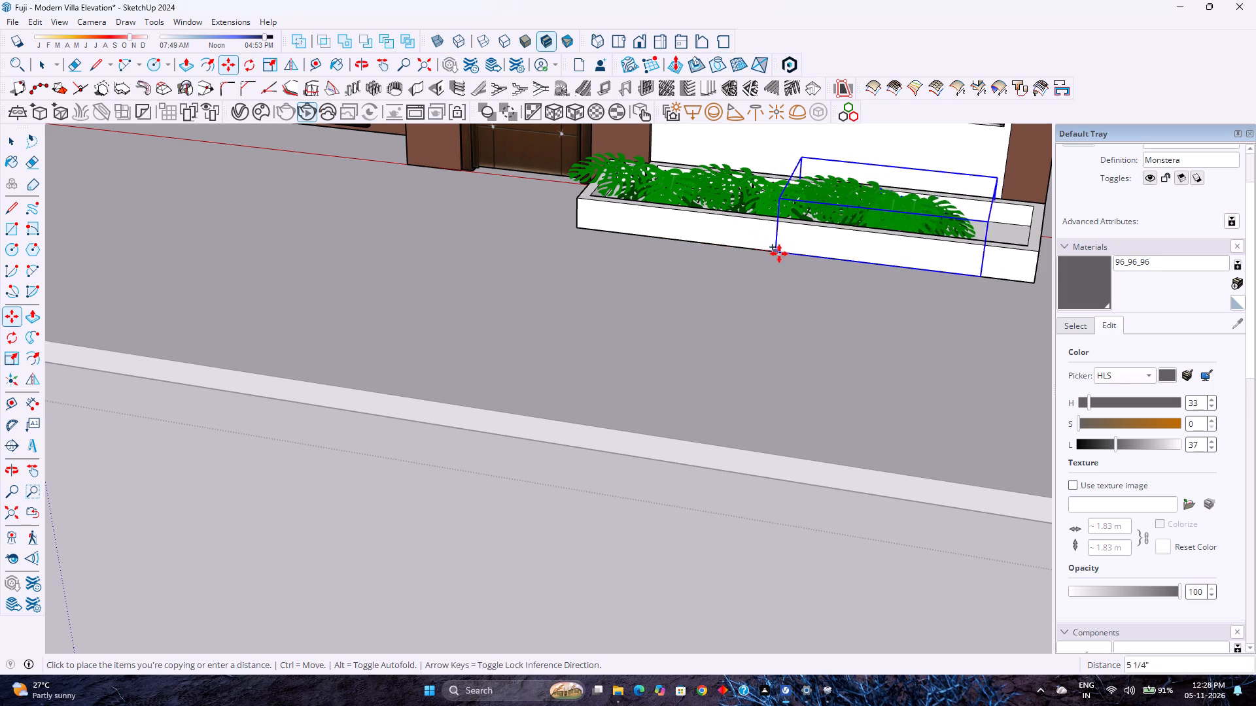
left_click(880, 263)
key("space")
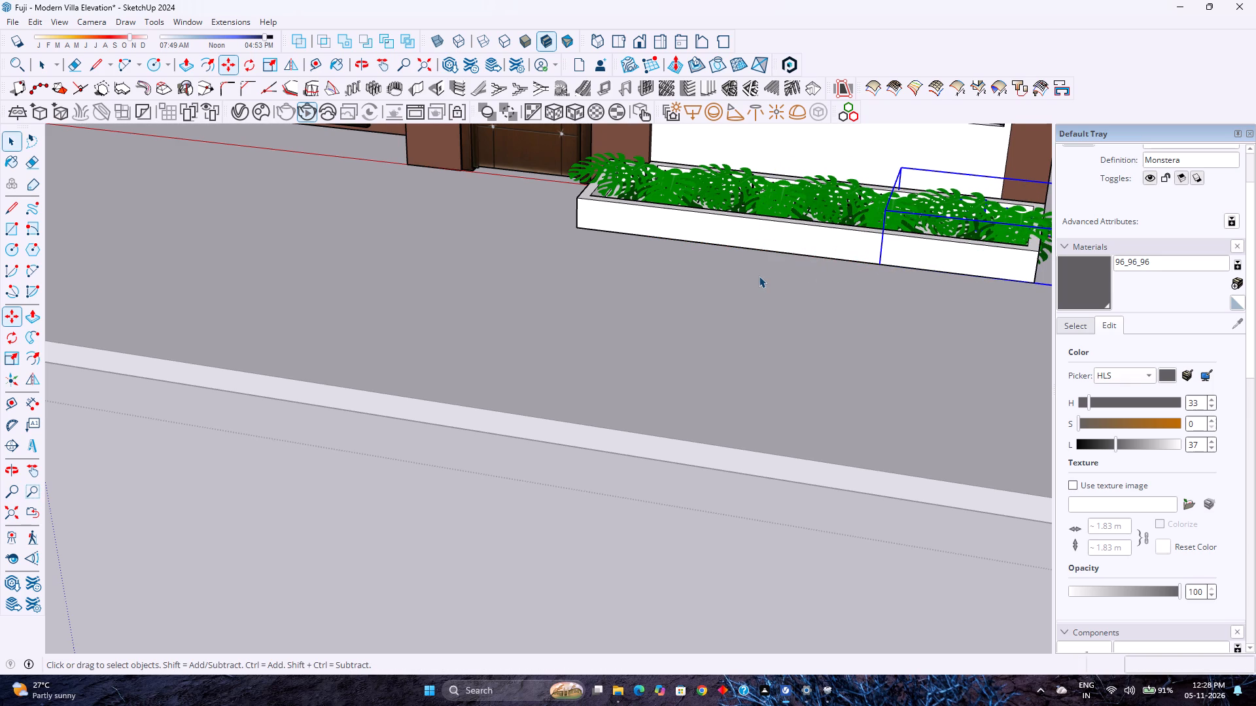
Examine the planted ground-floor planter and the villa's whole front elevation.
scroll(759, 276, "down", 9)
left_click(623, 415)
scroll(611, 397, "down", 4)
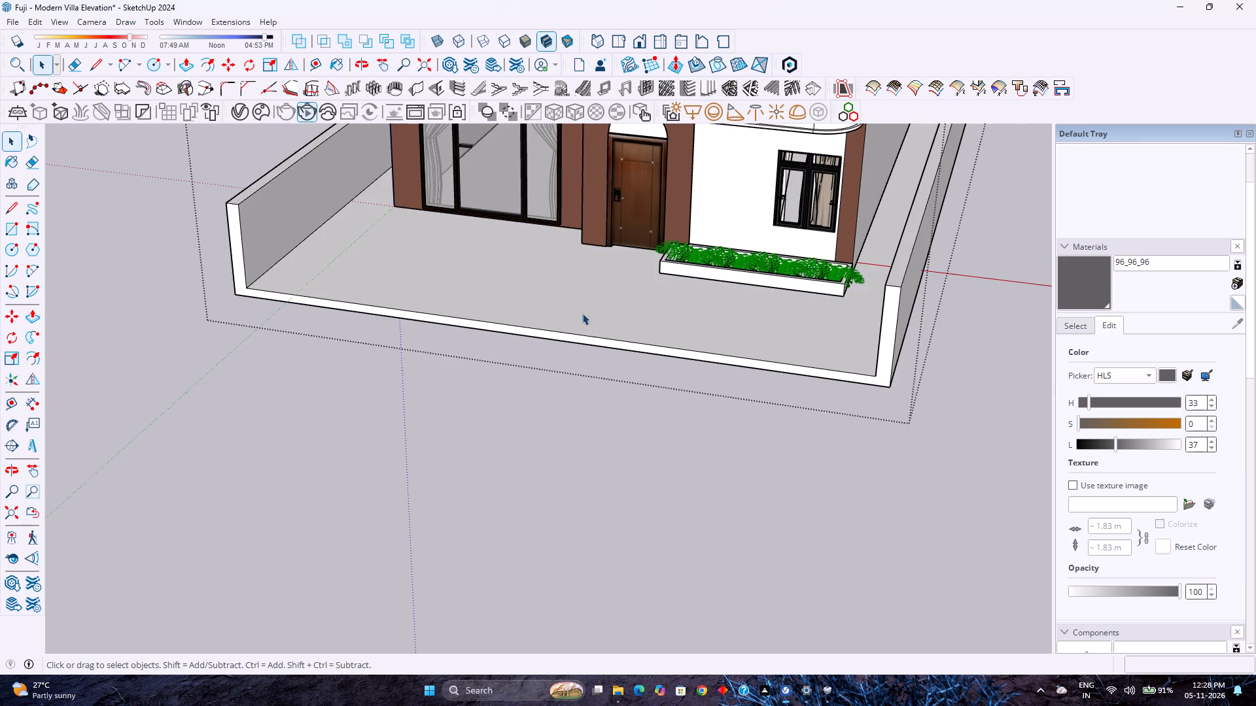
middle_click_drag(580, 329, 646, 275)
scroll(672, 280, "down", 4)
middle_click_drag(630, 299, 682, 232)
scroll(690, 233, "up", 1)
scroll(676, 250, "down", 3)
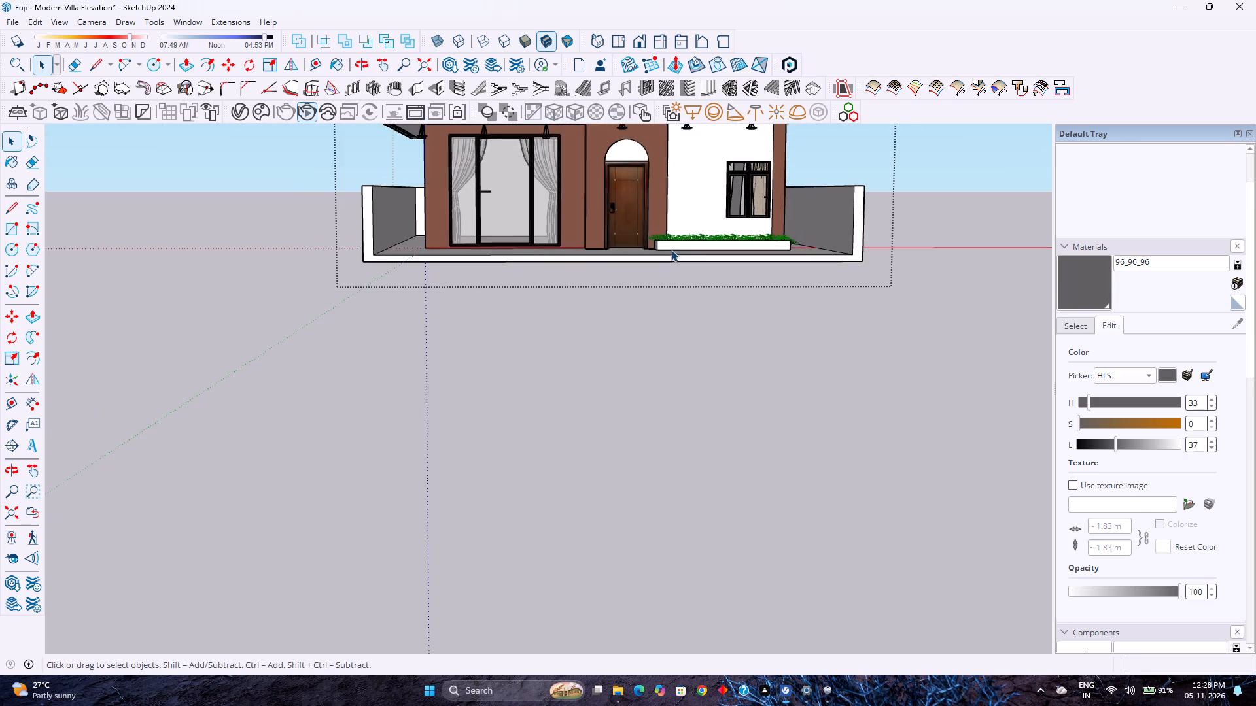
scroll(671, 250, "down", 2)
left_click(960, 260)
scroll(870, 250, "down", 1)
middle_click_drag(849, 233, 710, 427, "shift")
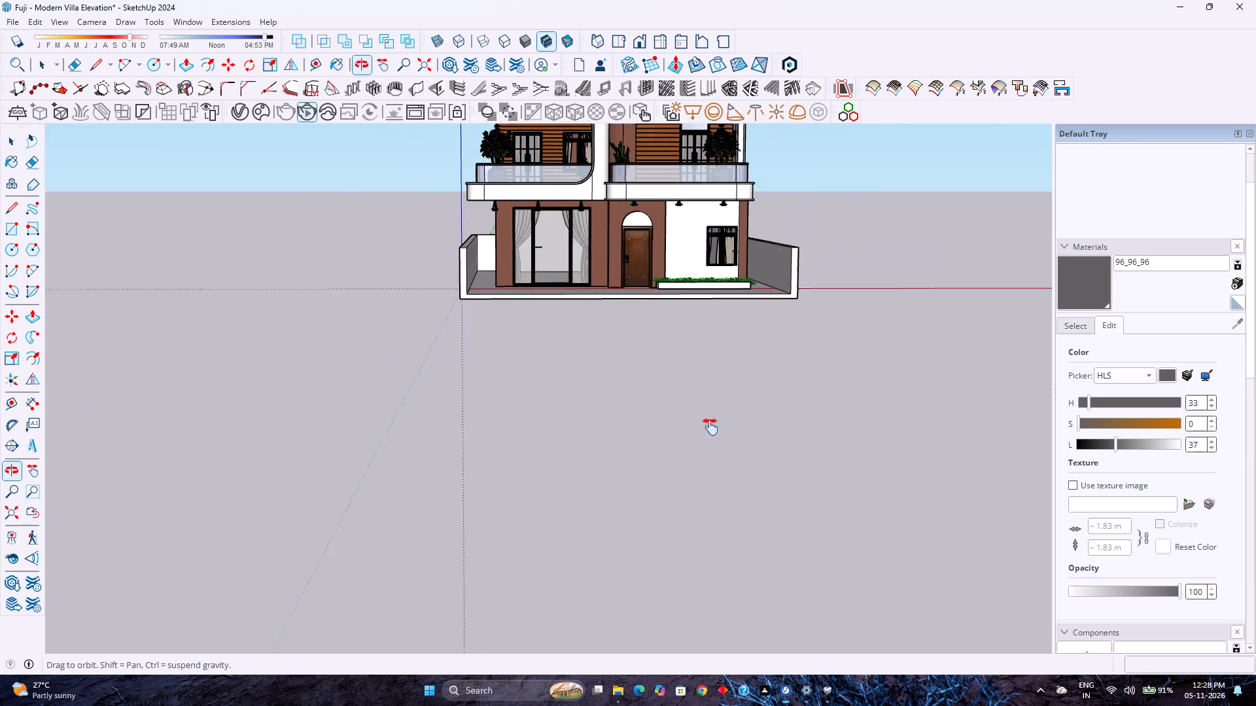
middle_click_drag(710, 427, 689, 460, "shift")
middle_click_drag(688, 462, 685, 485, "shift")
middle_click(685, 485, "shift")
middle_click_drag(767, 311, 782, 443, "shift")
middle_click_drag(776, 429, 766, 422)
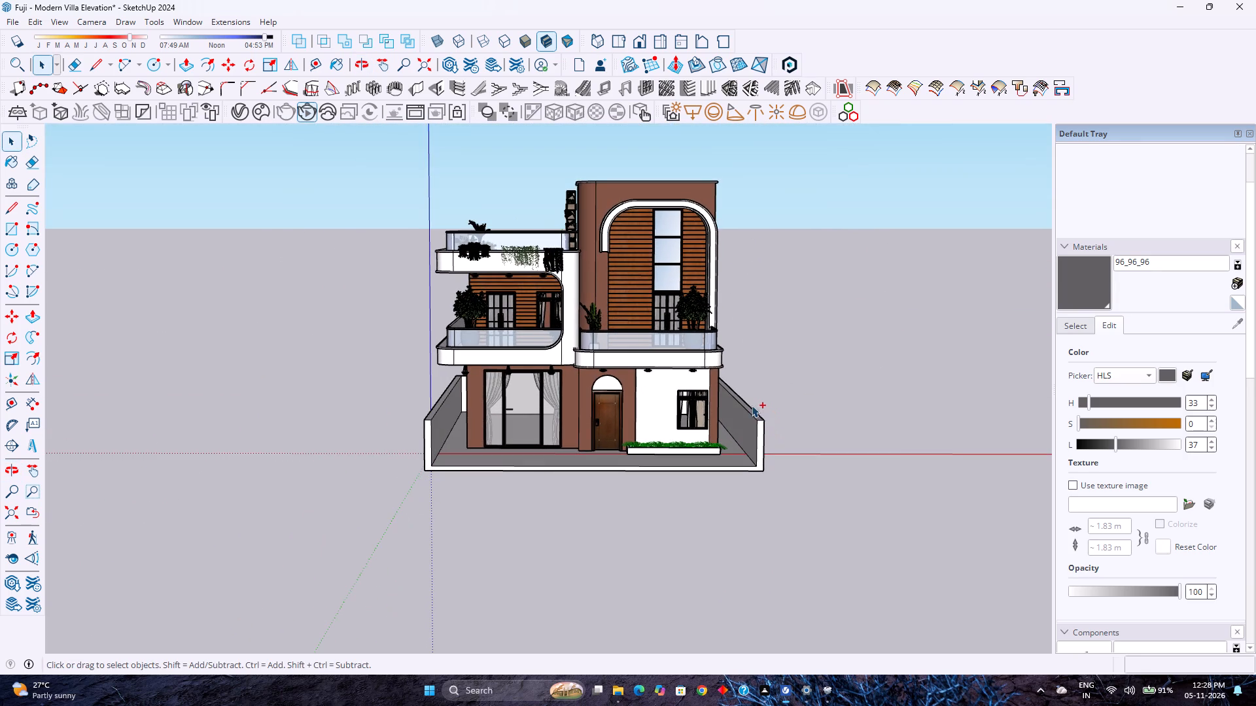
Save the villa model.
key("ctrl+s")
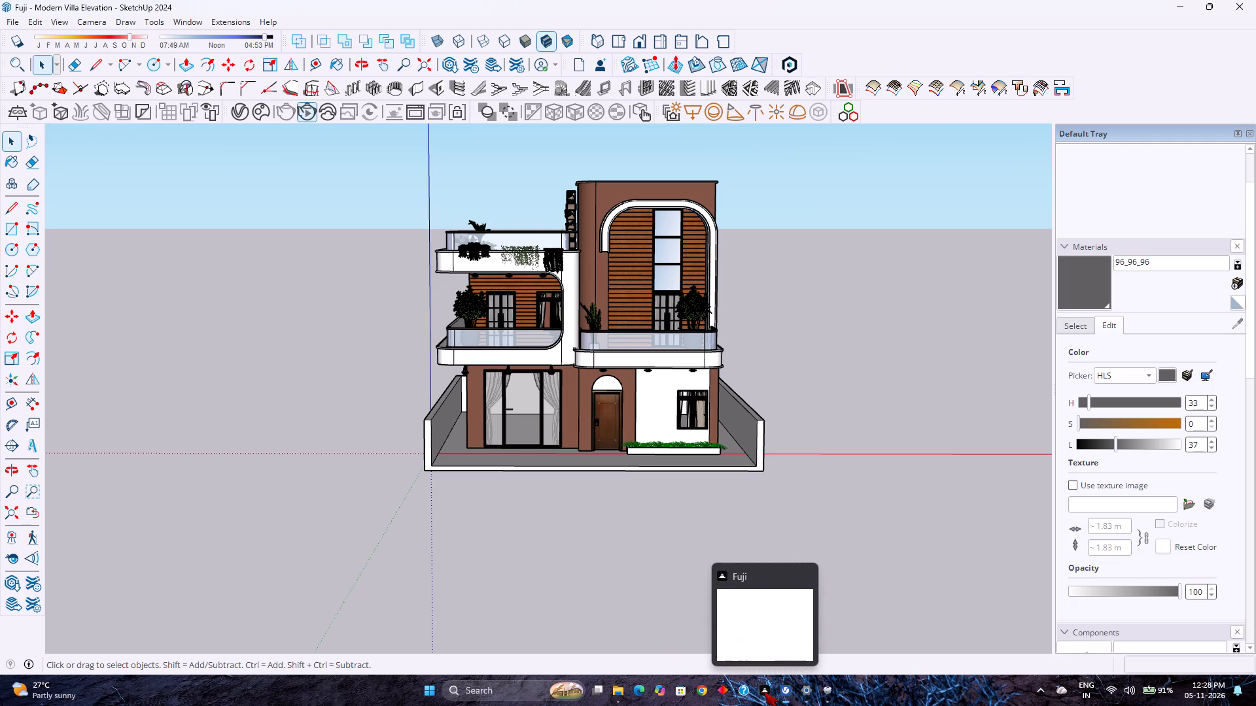
left_click(851, 547)
Open the villa group and the balcony slab group inside it for editing.
double_click(679, 343)
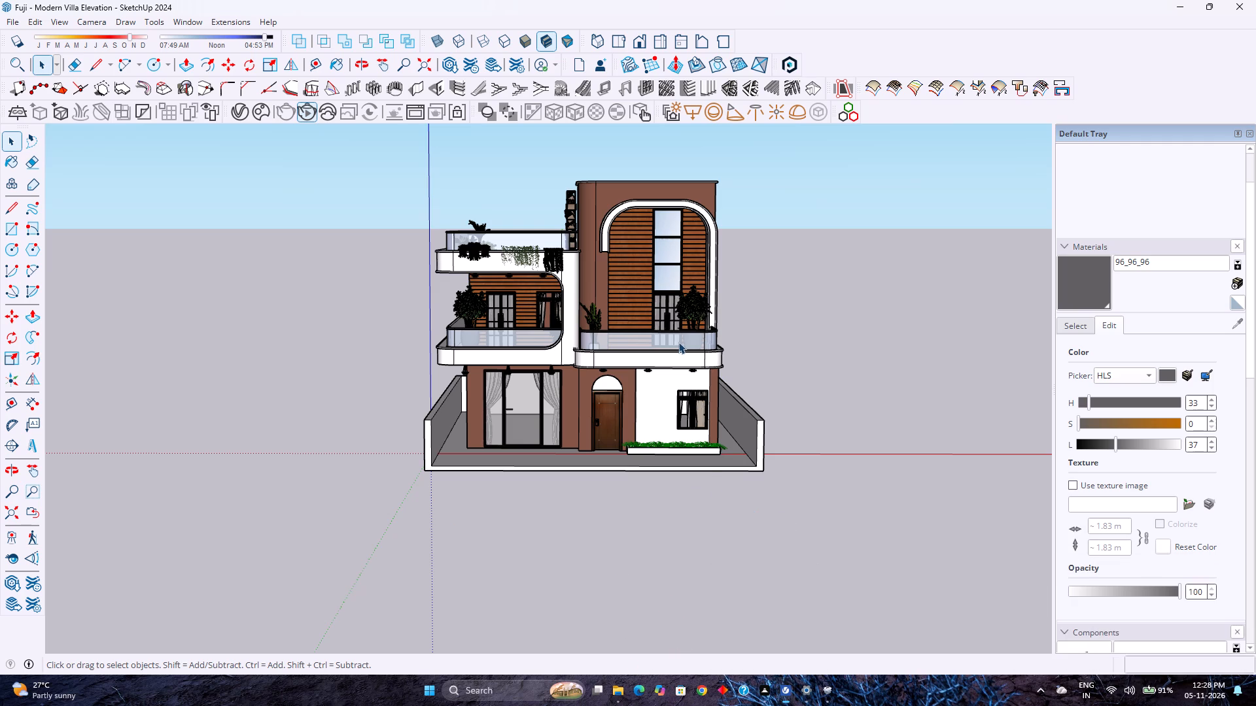
scroll(671, 355, "up", 3)
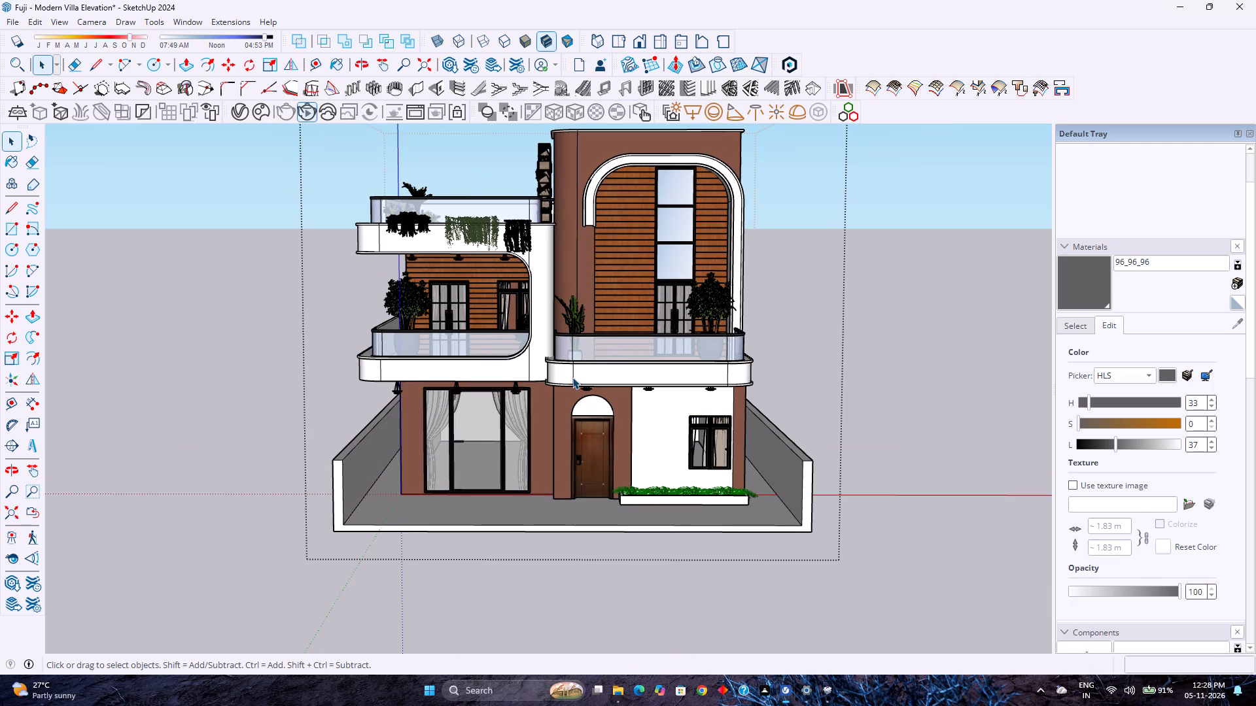
double_click(572, 373)
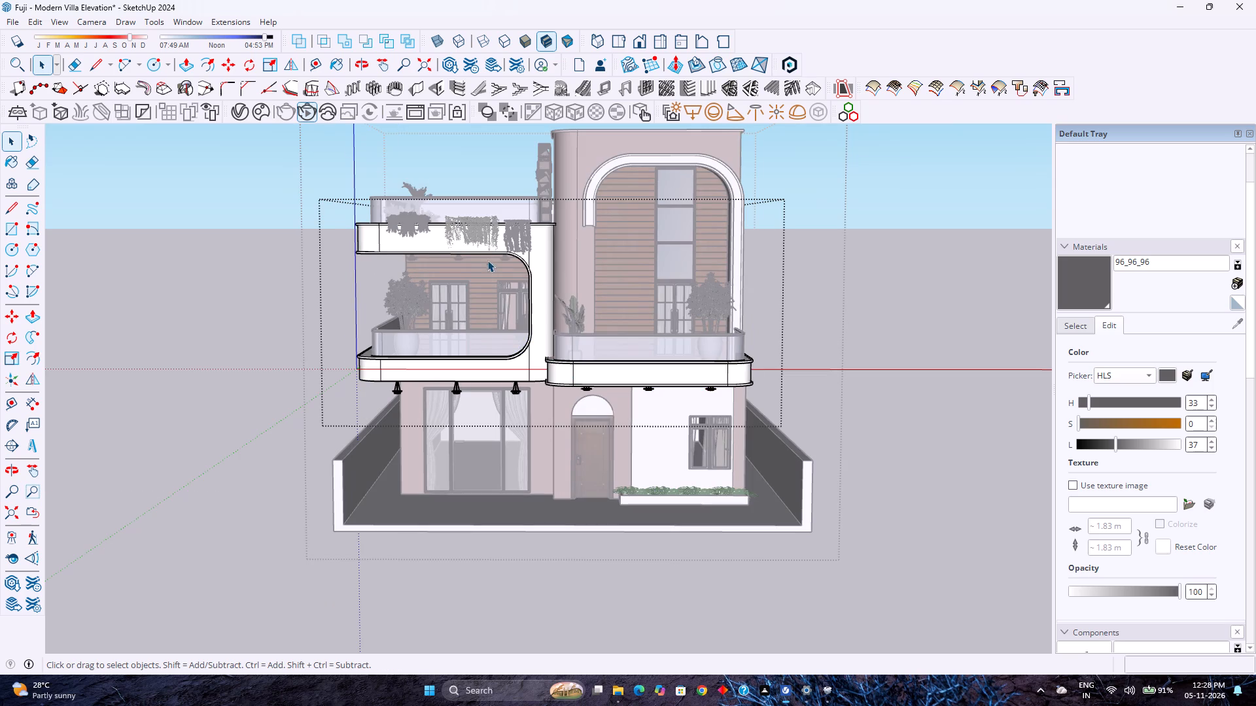
Search the 3D Warehouse for "false ceiling", replacing the garden plants search.
left_click(183, 25)
left_click(229, 117)
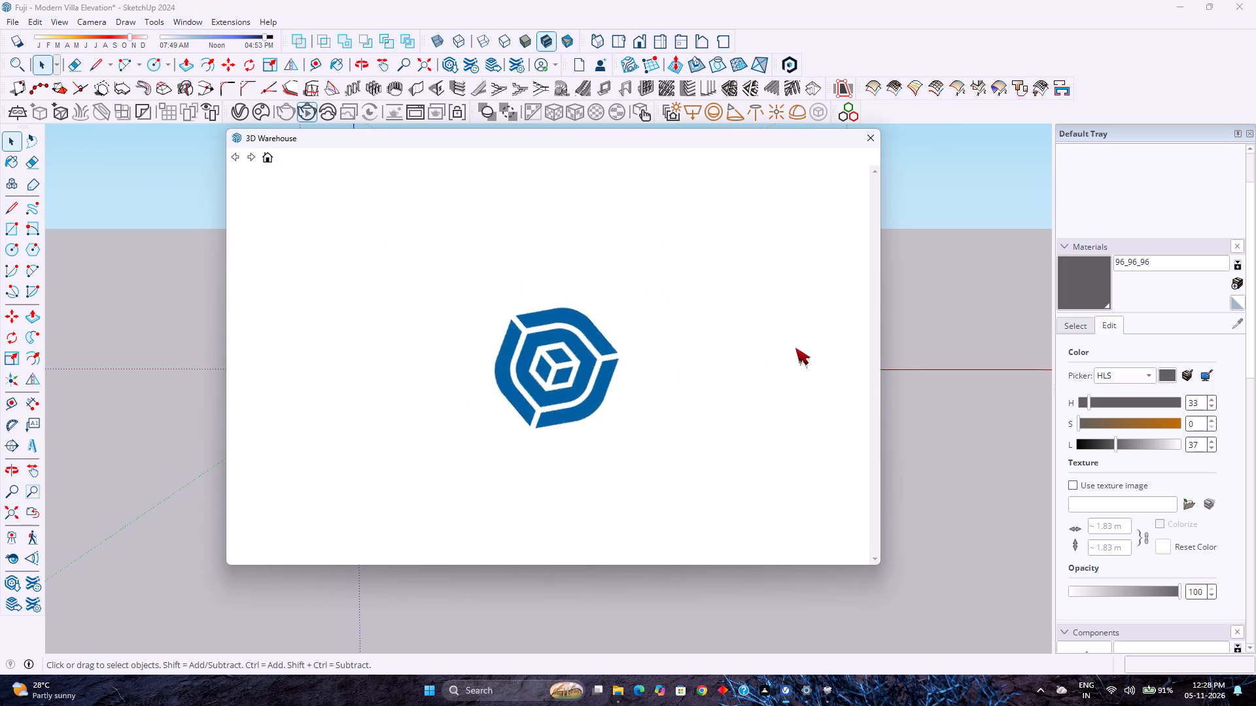
scroll(670, 316, "down", 4)
left_click(712, 190)
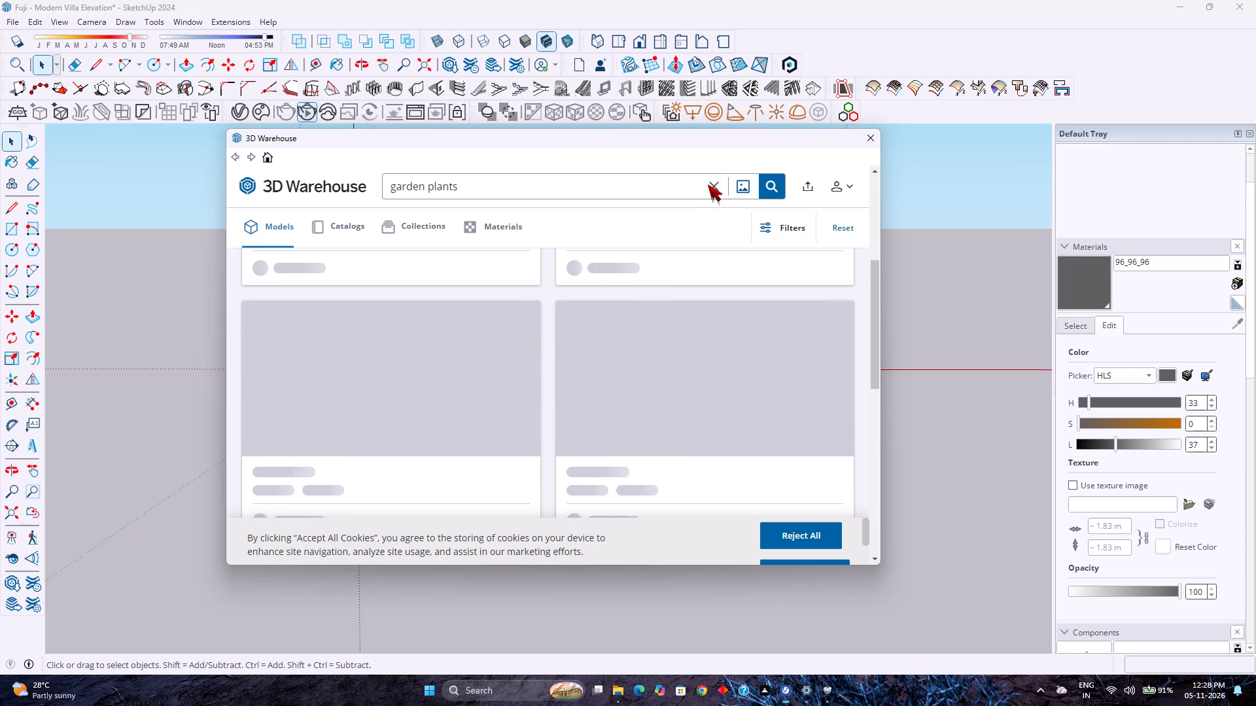
left_click(708, 184)
triple_click(708, 182)
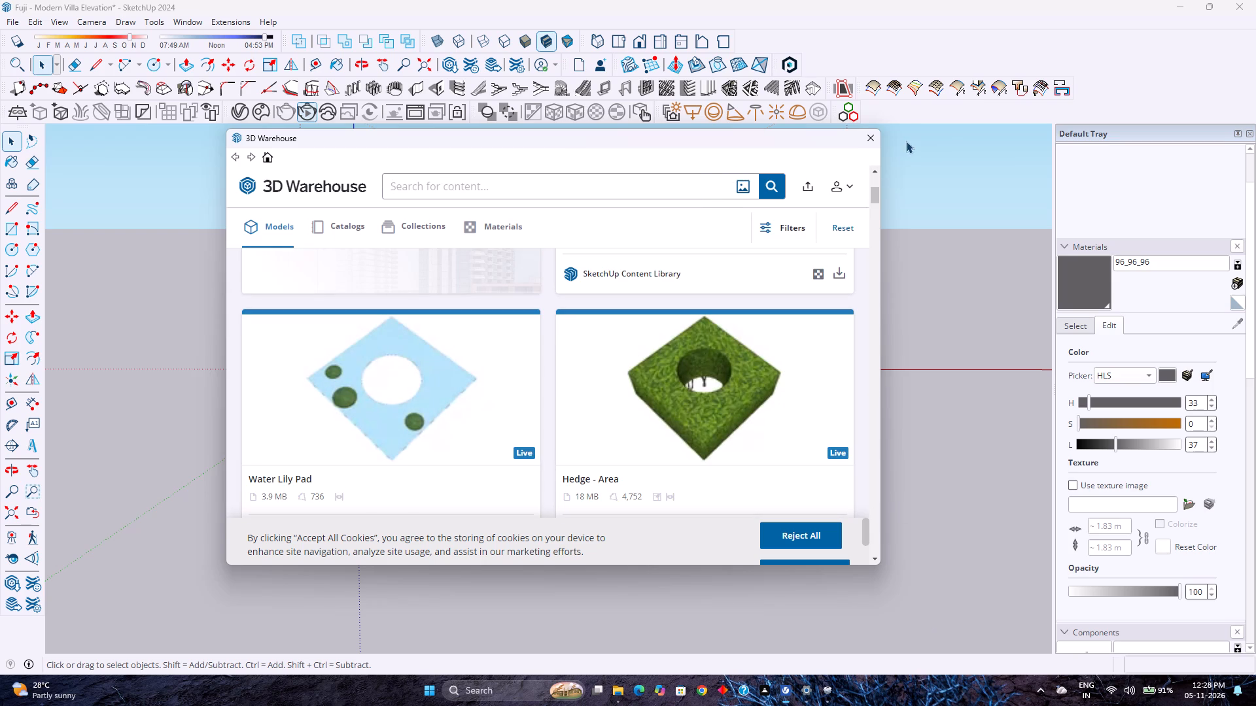
scroll(646, 389, "down", 7)
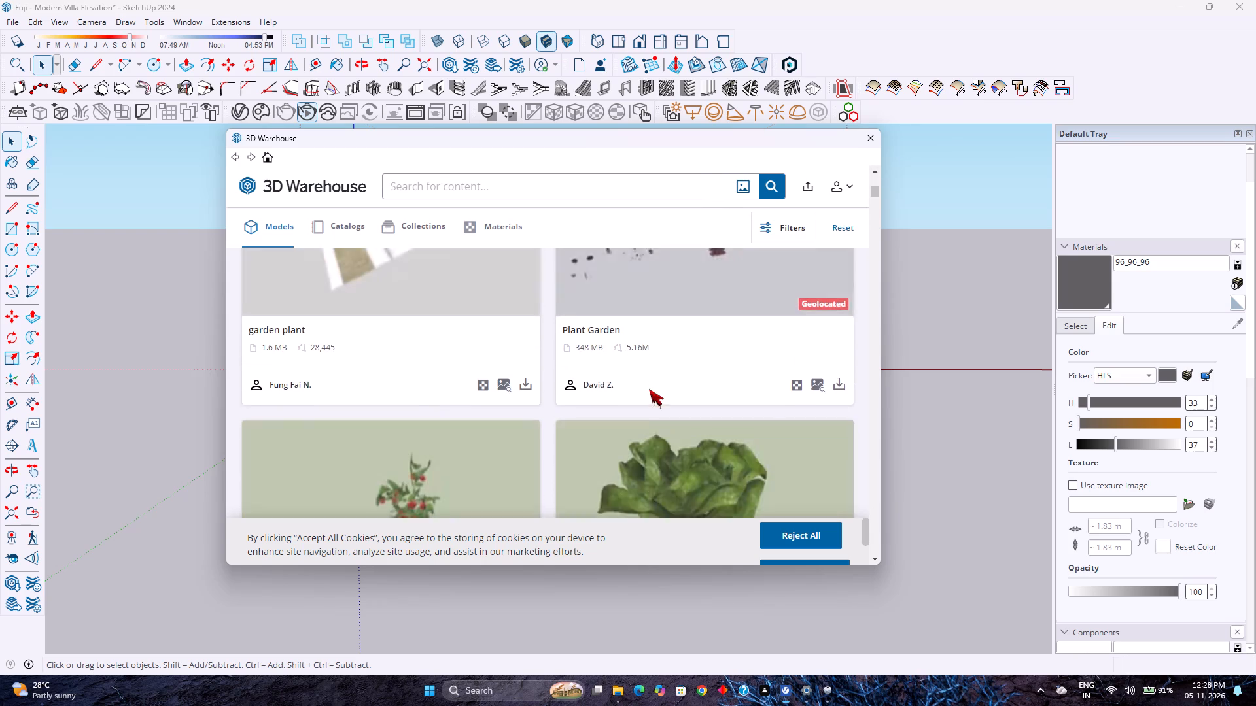
scroll(649, 389, "down", 1)
type("fl")
key("BackSpace")
type("asl")
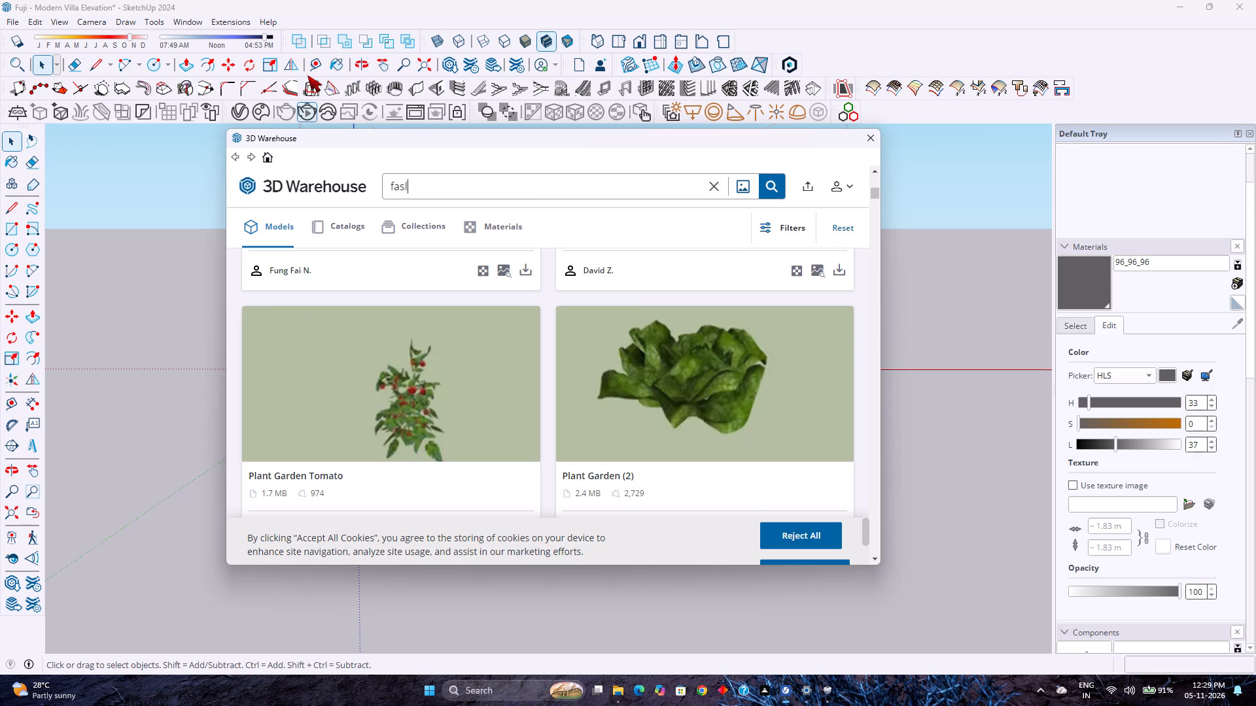
key("BackSpace")
key("BackSpace")
type("lse ceiling")
key("Return")
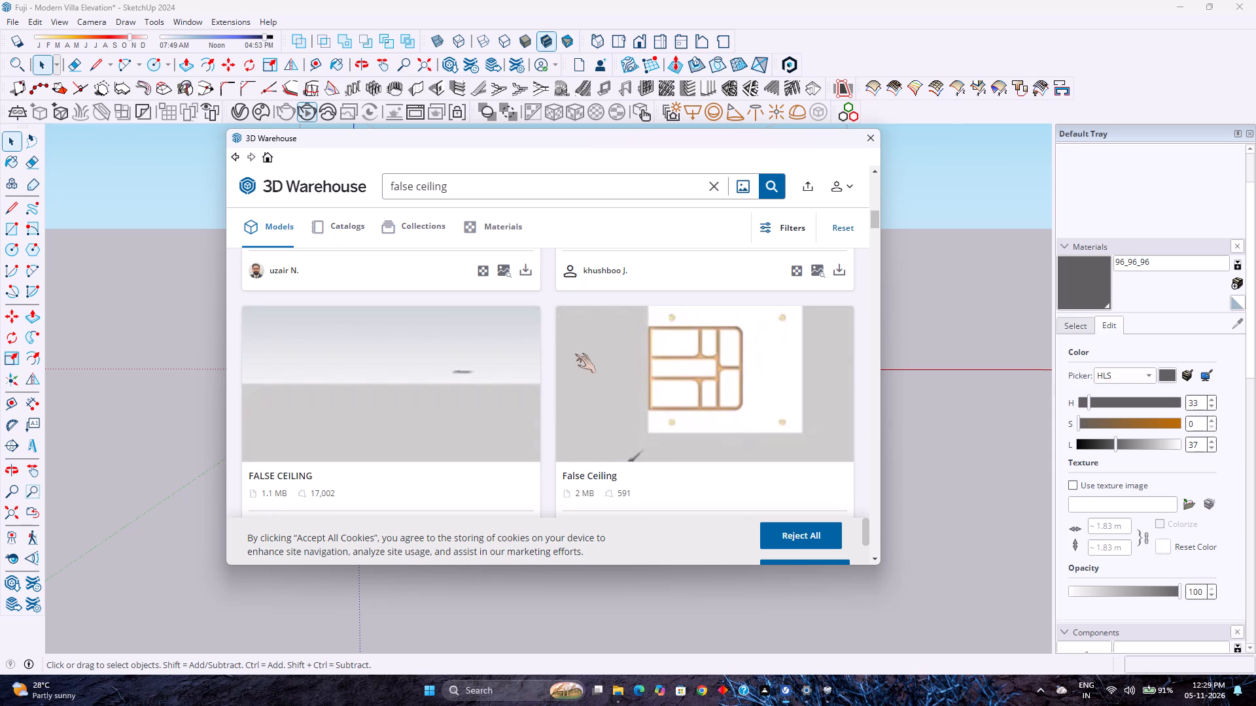
Load the False Ceiling model with the brown rectangular frame pattern from the 3D Warehouse directly into the model.
scroll(575, 354, "down", 2)
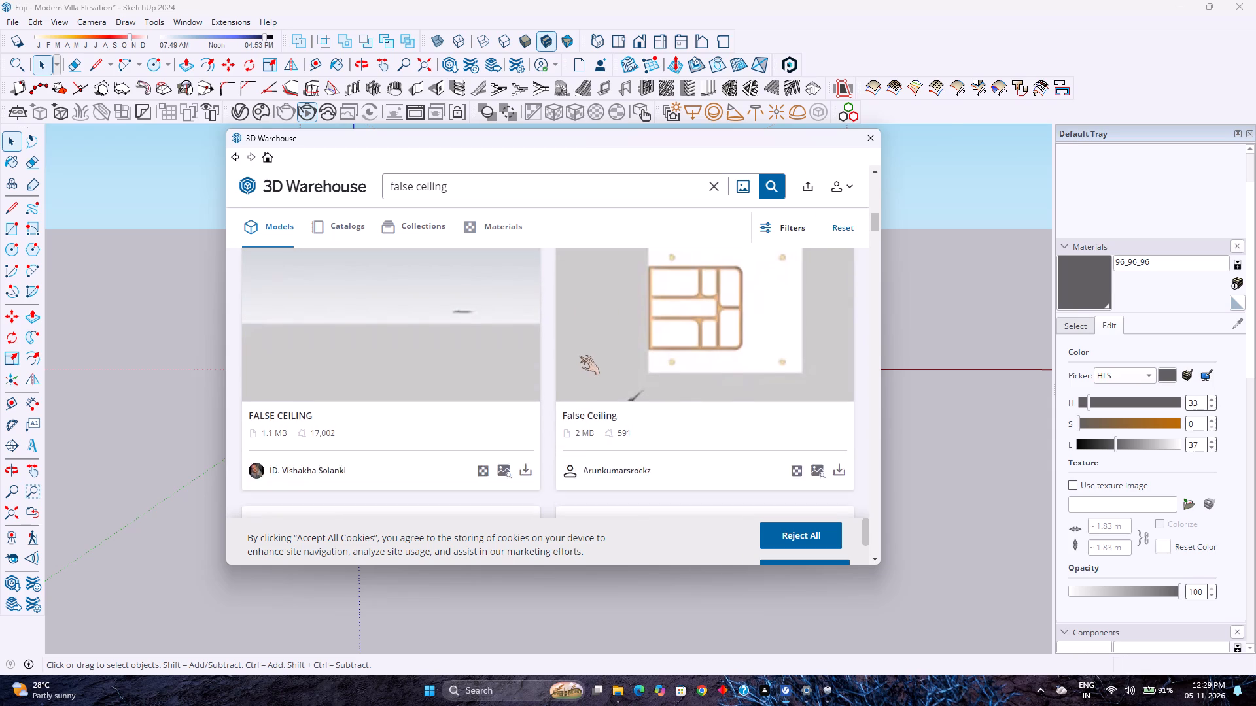
left_click(838, 406)
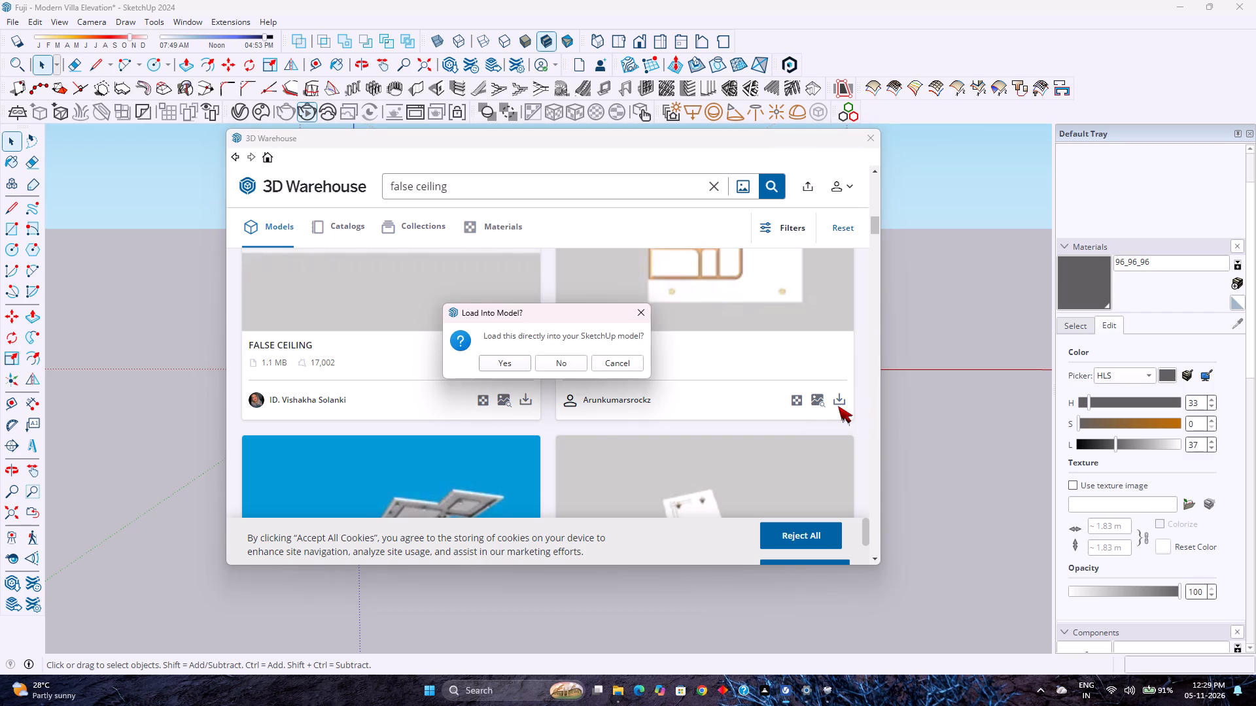
left_click(519, 363)
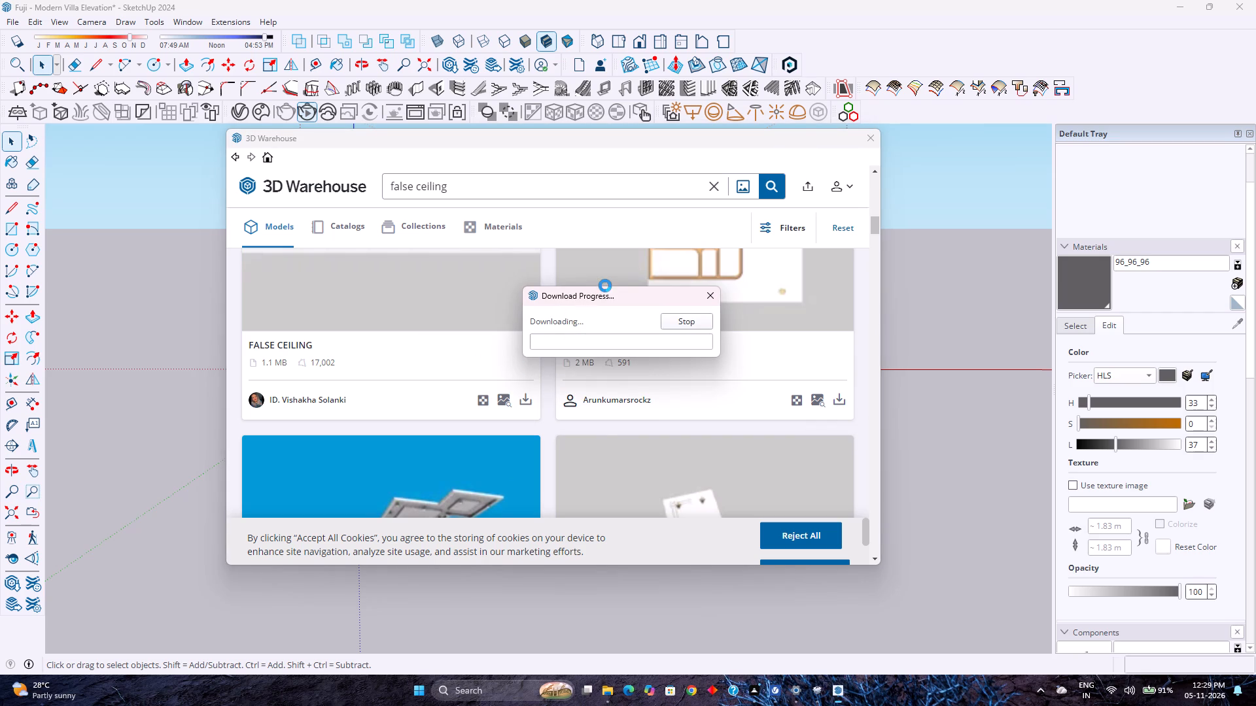
double_click(610, 244)
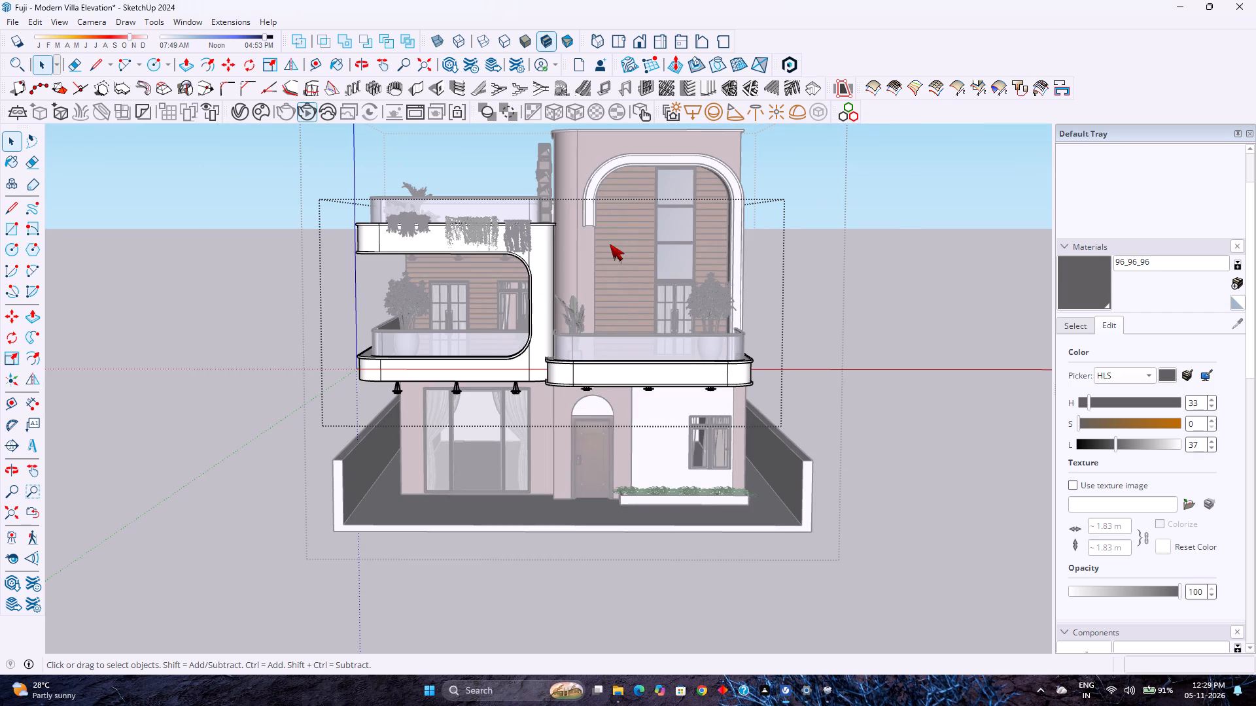
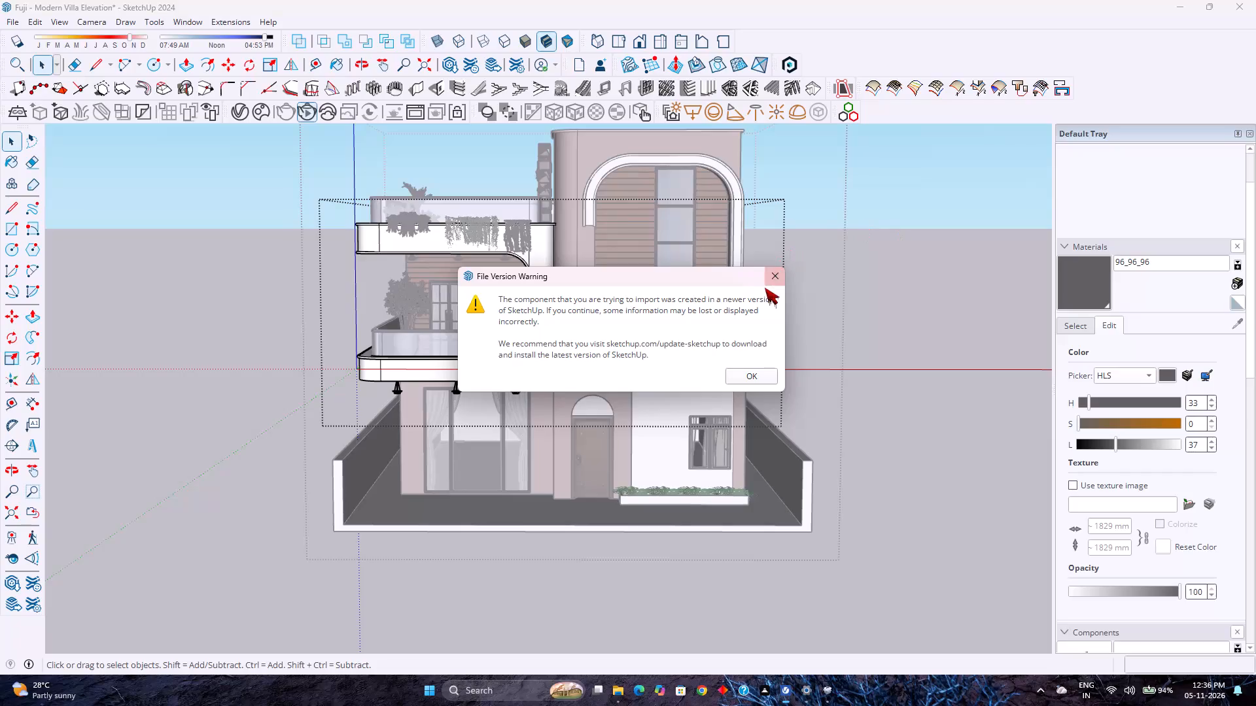
Dismiss the file version warning and place the loaded False Ceiling component in the open balcony slab group.
left_click(776, 283)
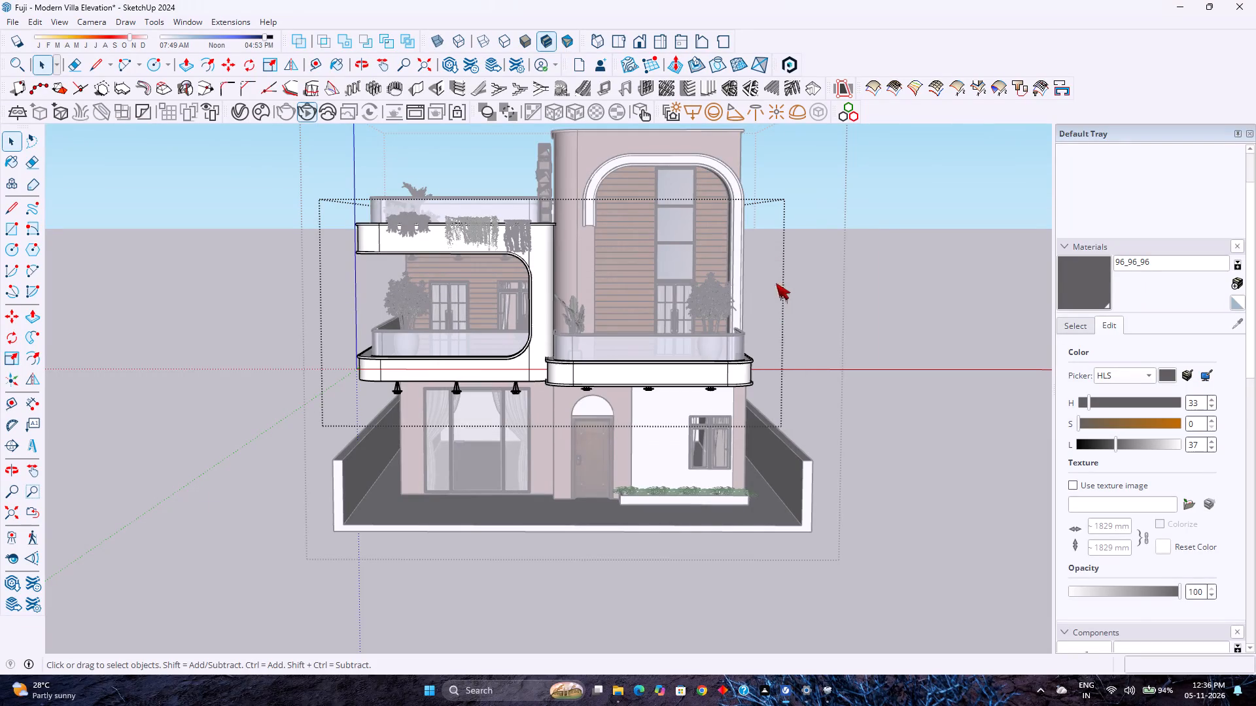
scroll(689, 276, "down", 4)
middle_click(689, 277)
middle_click_drag(689, 277, 659, 395)
middle_click_drag(659, 395, 652, 410)
middle_click(651, 412)
scroll(638, 390, "down", 1)
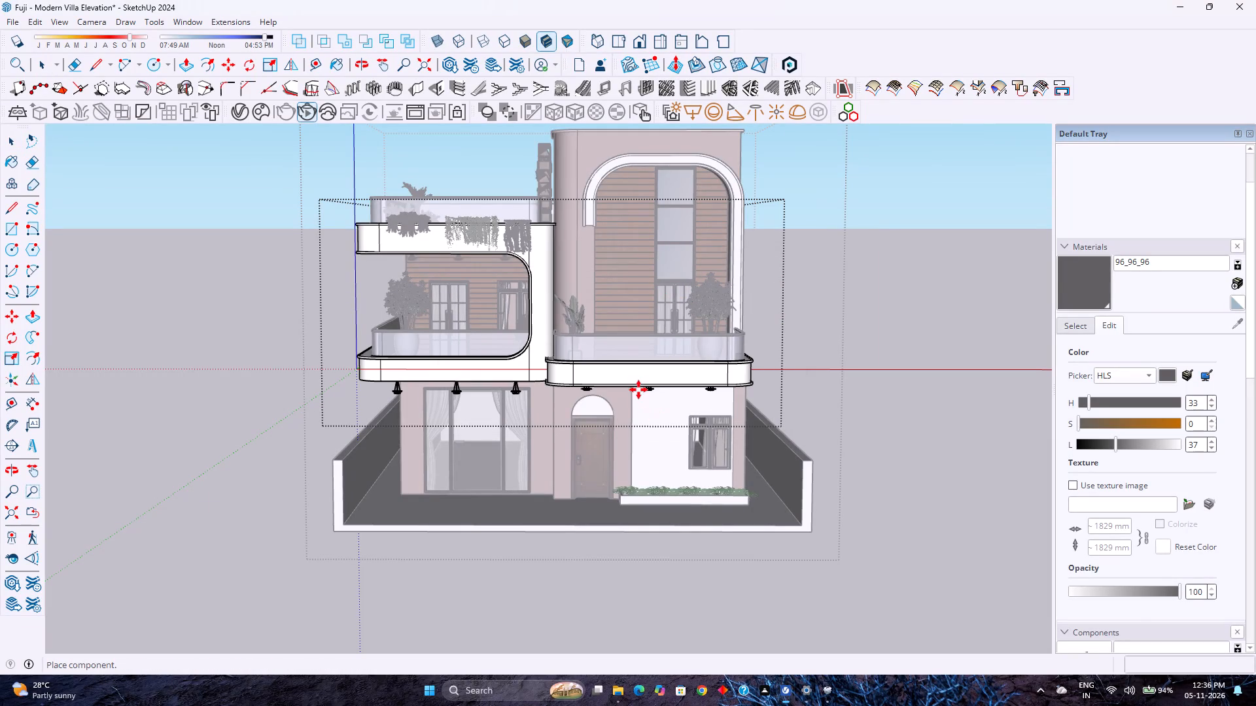
scroll(638, 390, "down", 1)
scroll(636, 388, "up", 2)
scroll(633, 387, "down", 2)
triple_click(939, 42)
left_click(939, 42)
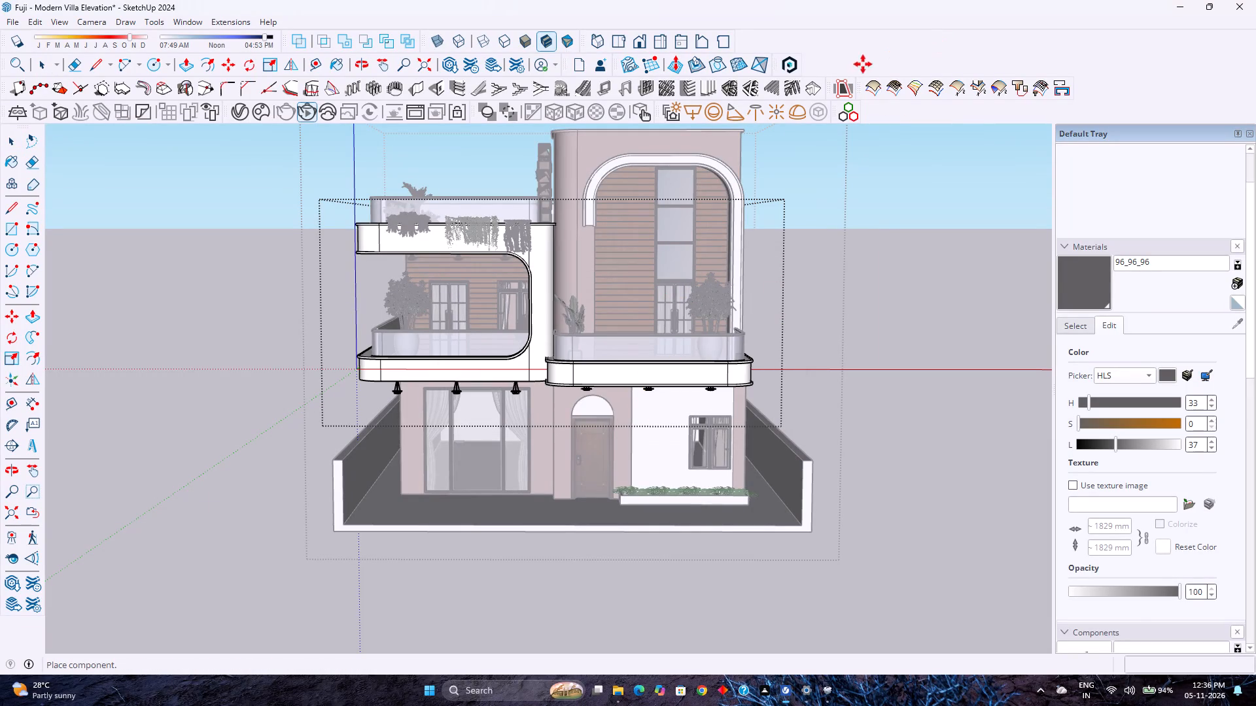
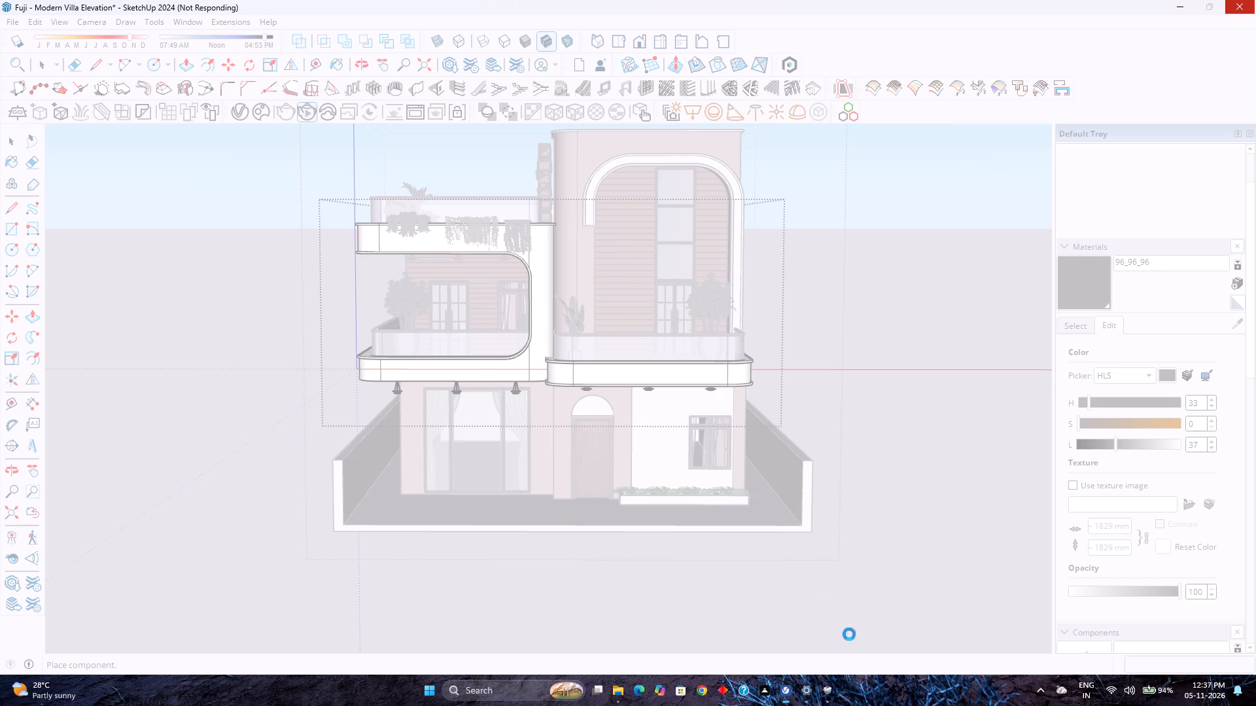
Switch to the Windows Settings installed apps list and start uninstalling Autodesk Revit 2024.
left_click(828, 685)
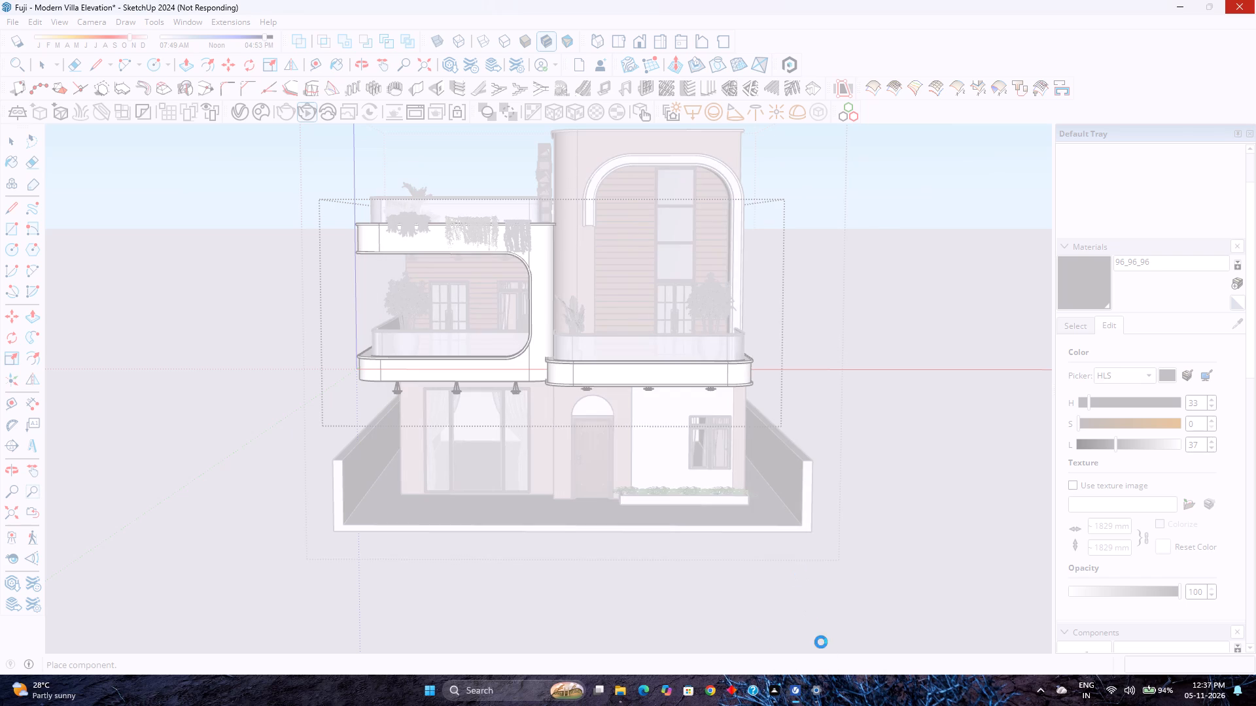
left_click(812, 690)
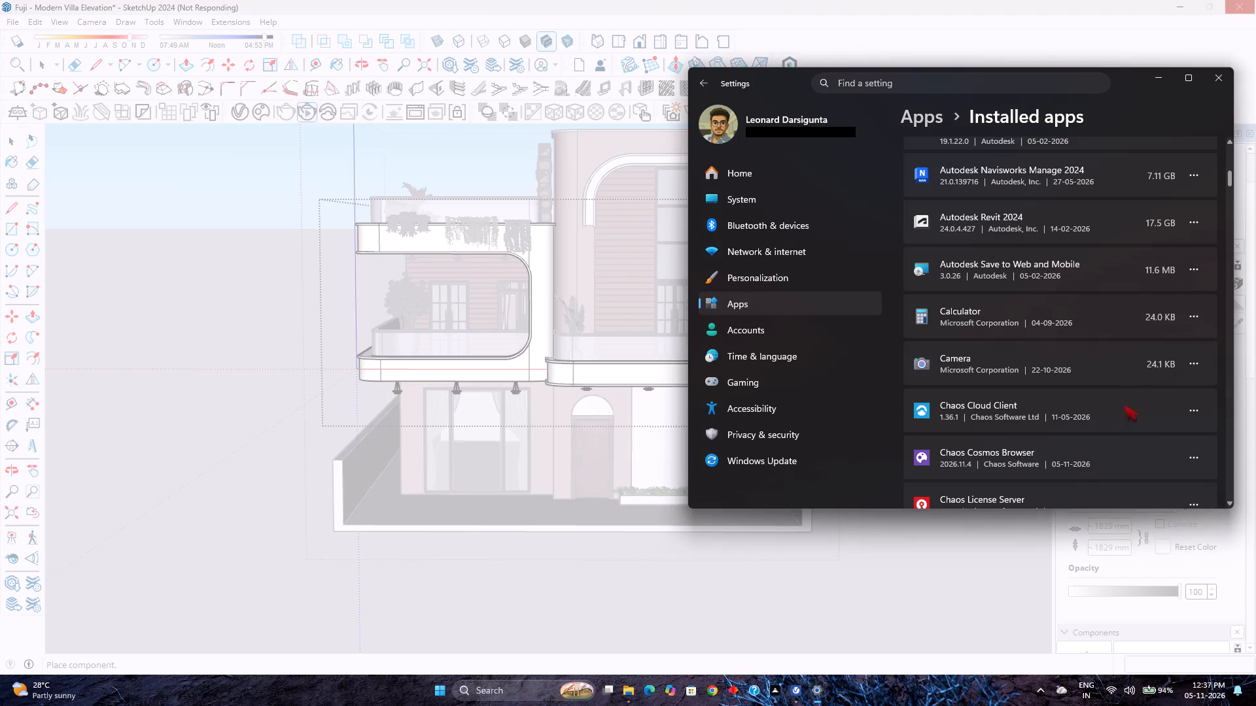
left_click(1201, 222)
left_click(1071, 271)
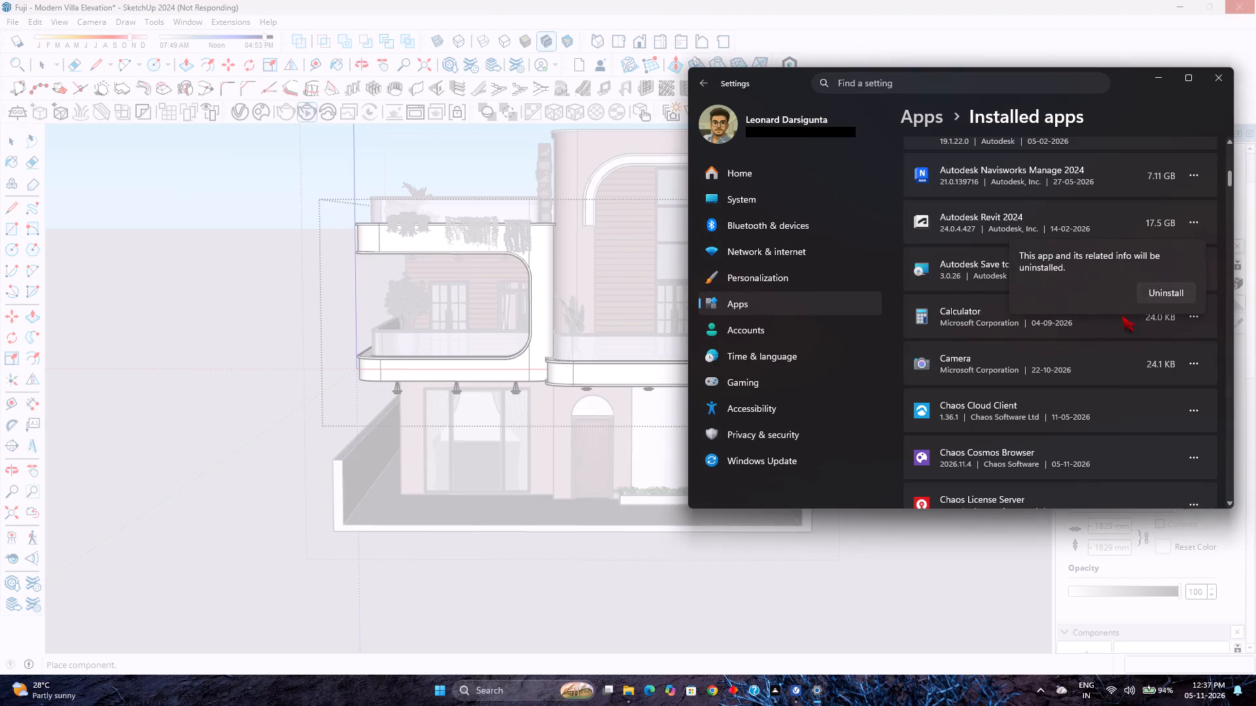
left_click(1162, 294)
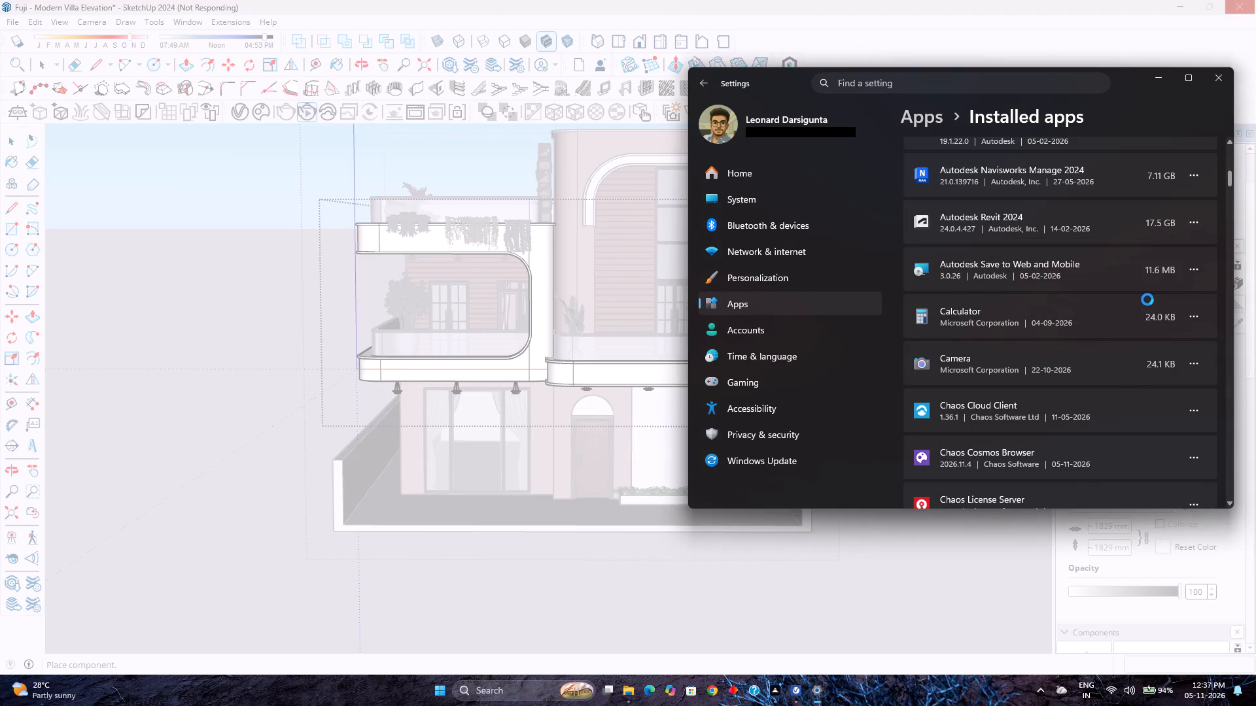
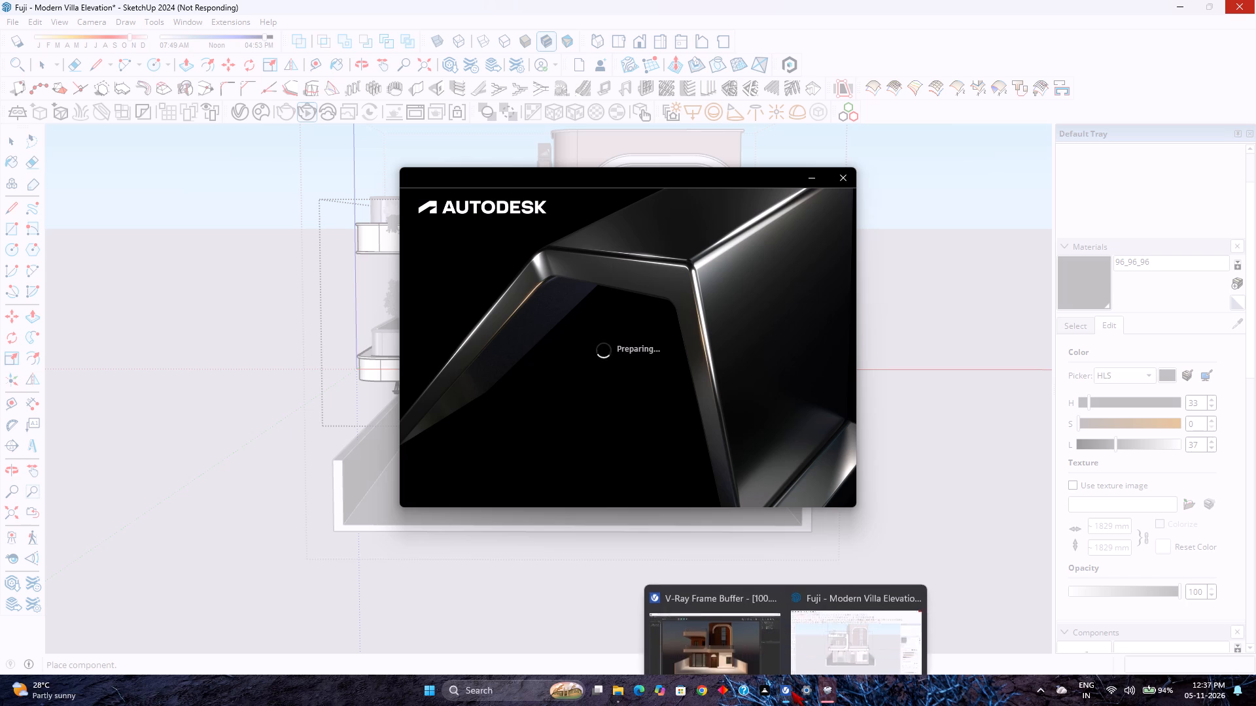
Switch back to the Fuji modern villa elevation model in SketchUp.
left_click(843, 645)
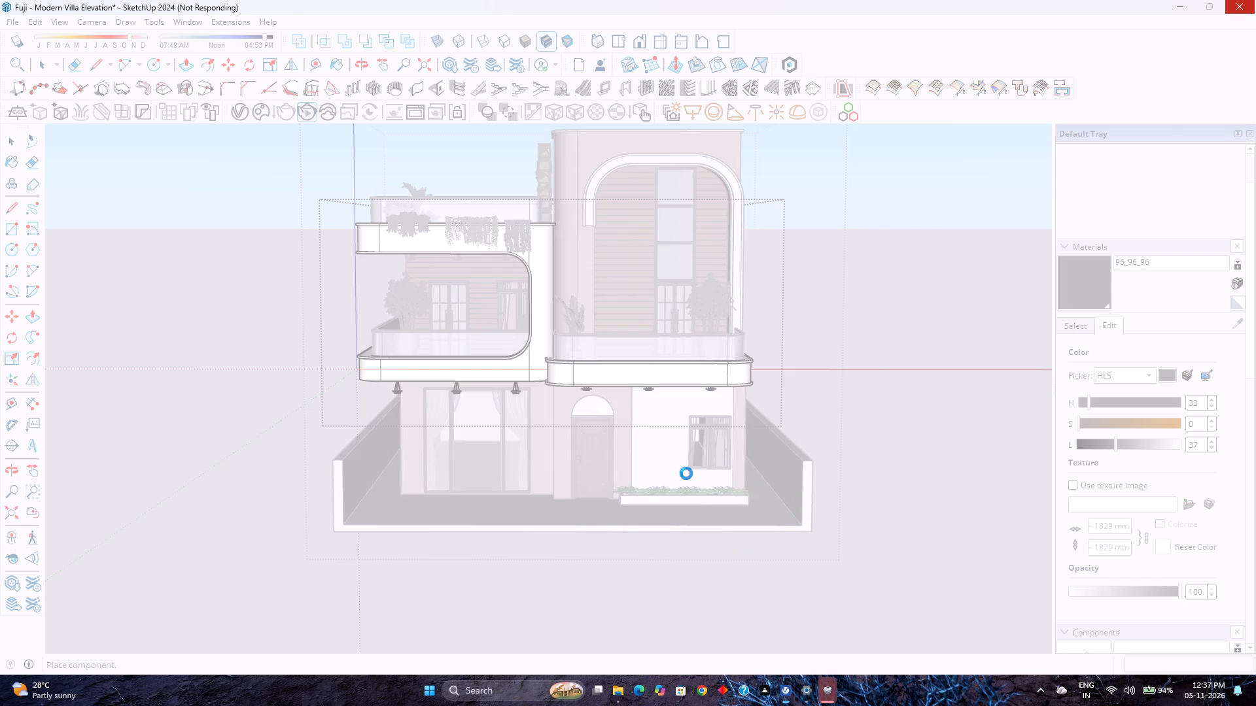
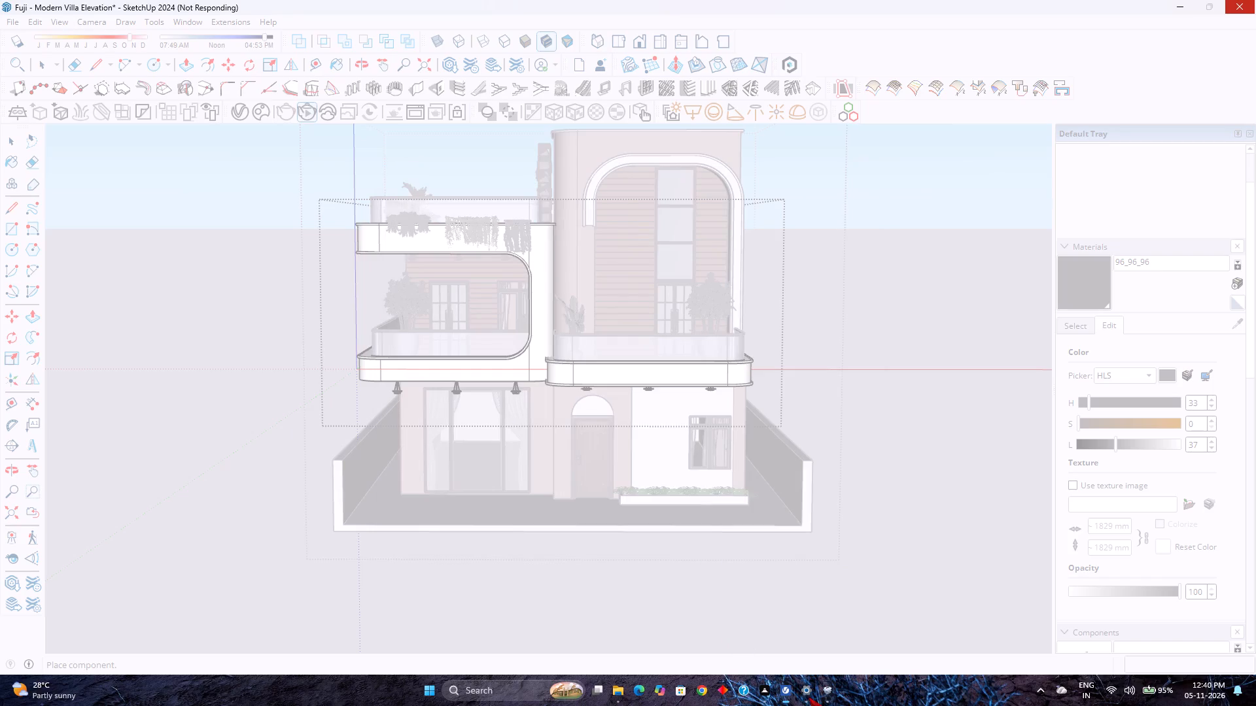
Switch to the Settings window and look through the Autodesk entries in the installed apps list.
left_click(801, 690)
scroll(1007, 399, "up", 3)
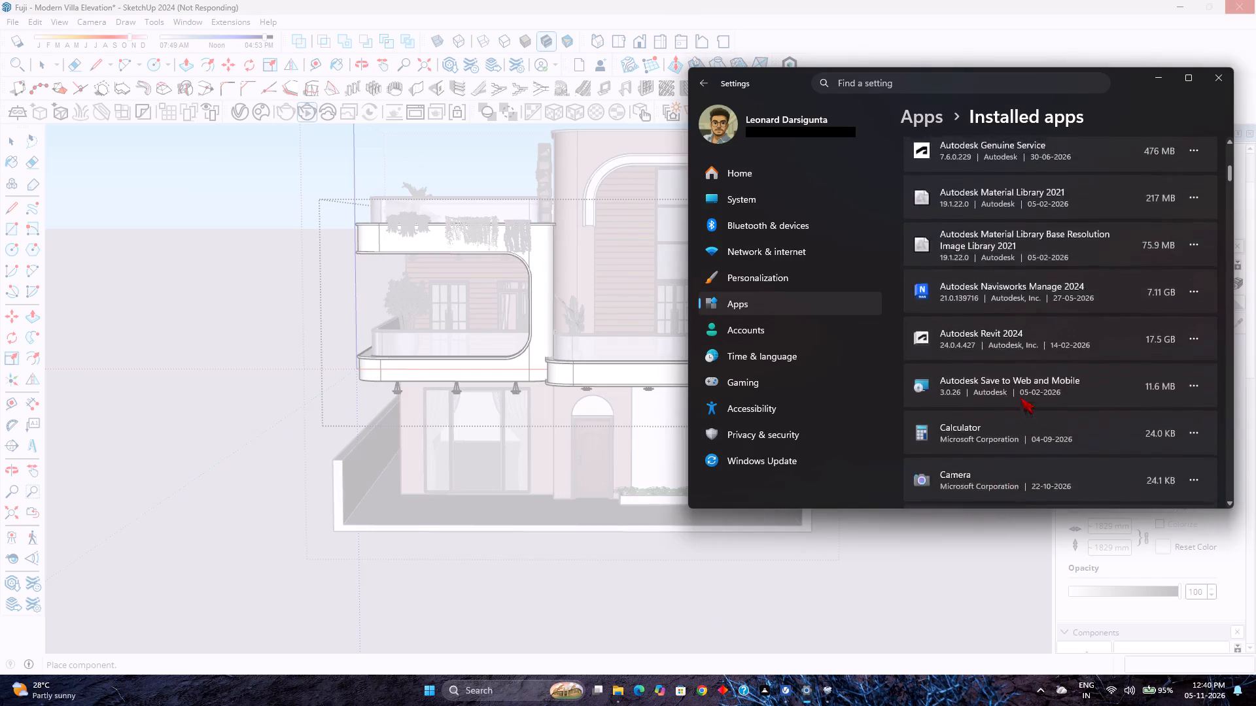
scroll(1020, 397, "up", 1)
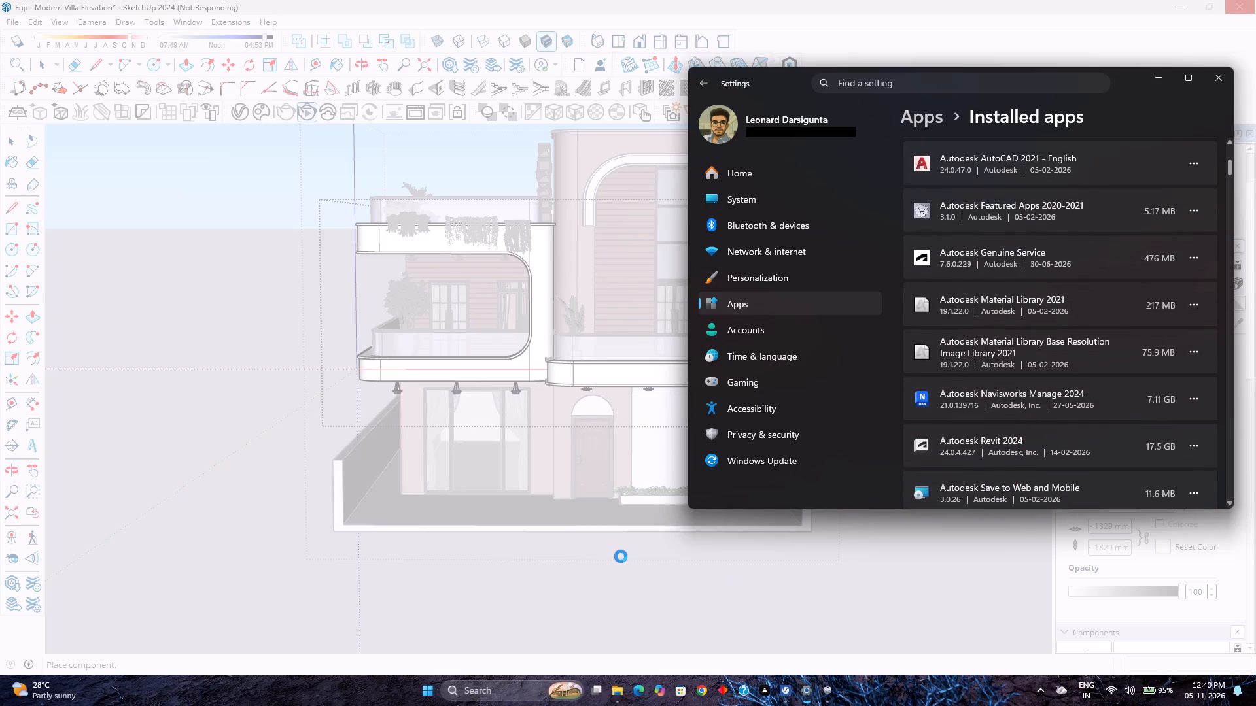
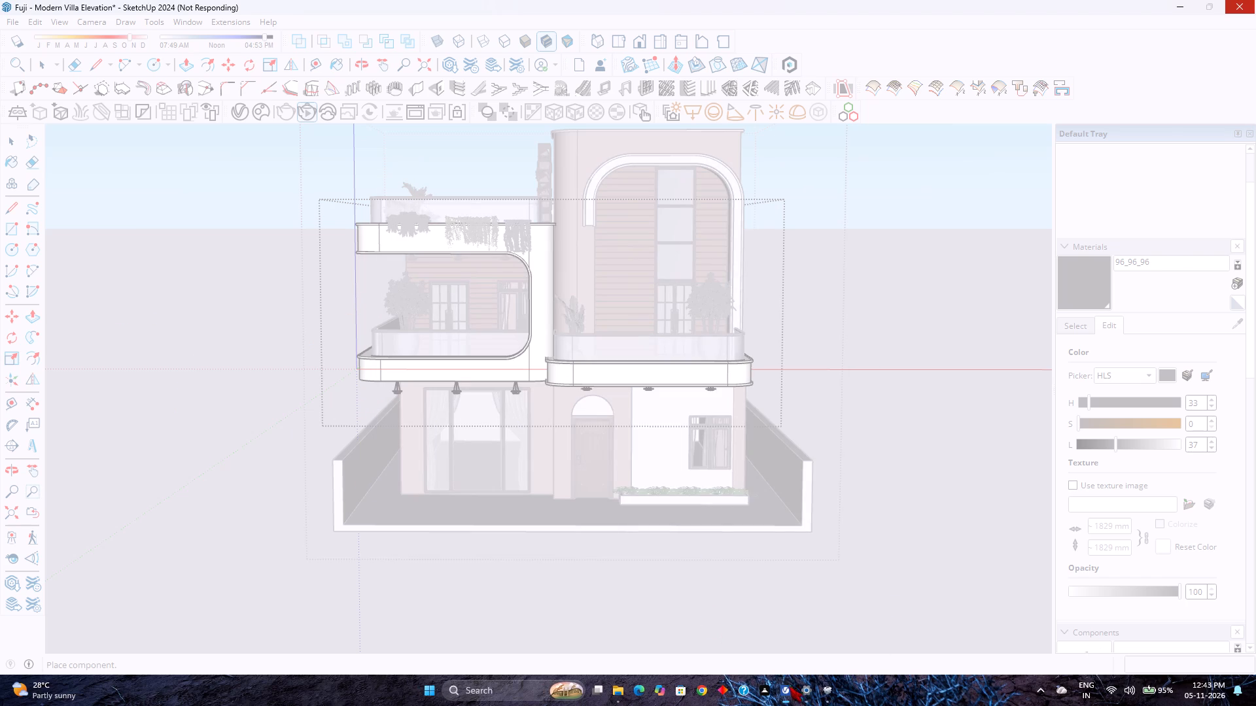
Bring up the previews of the open SketchUp windows, the villa model and the V-Ray Frame Buffer.
left_click(789, 688)
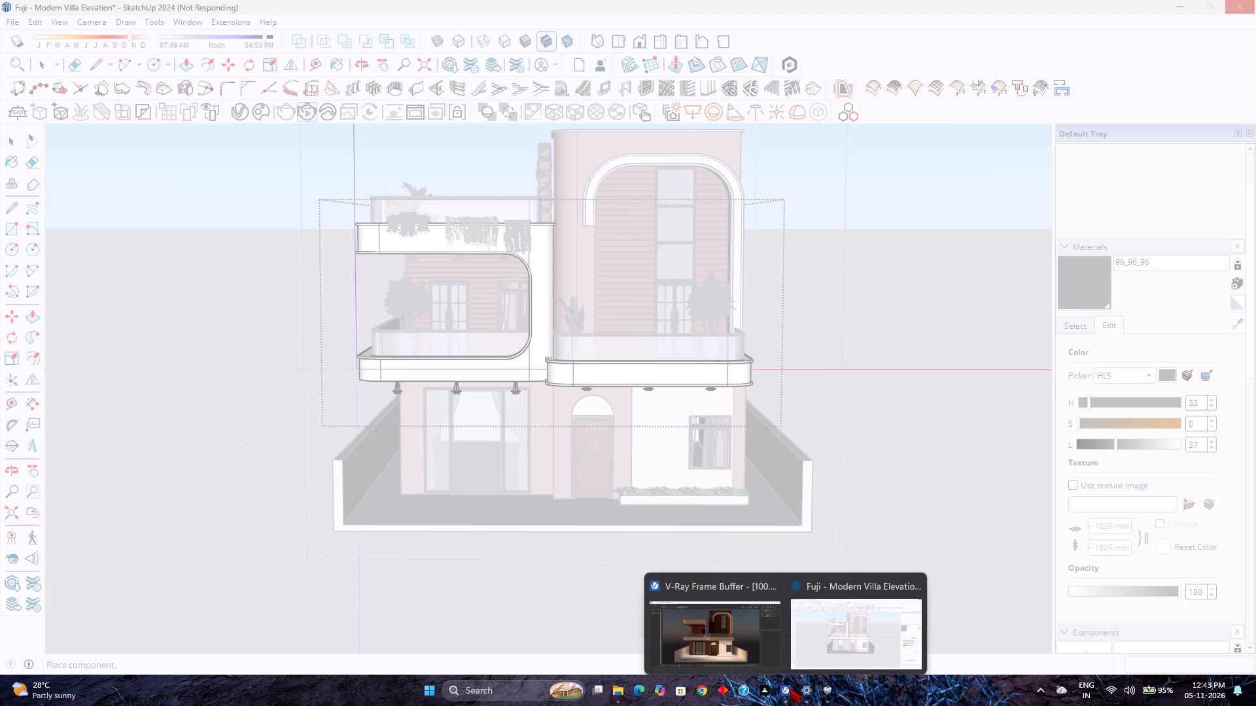
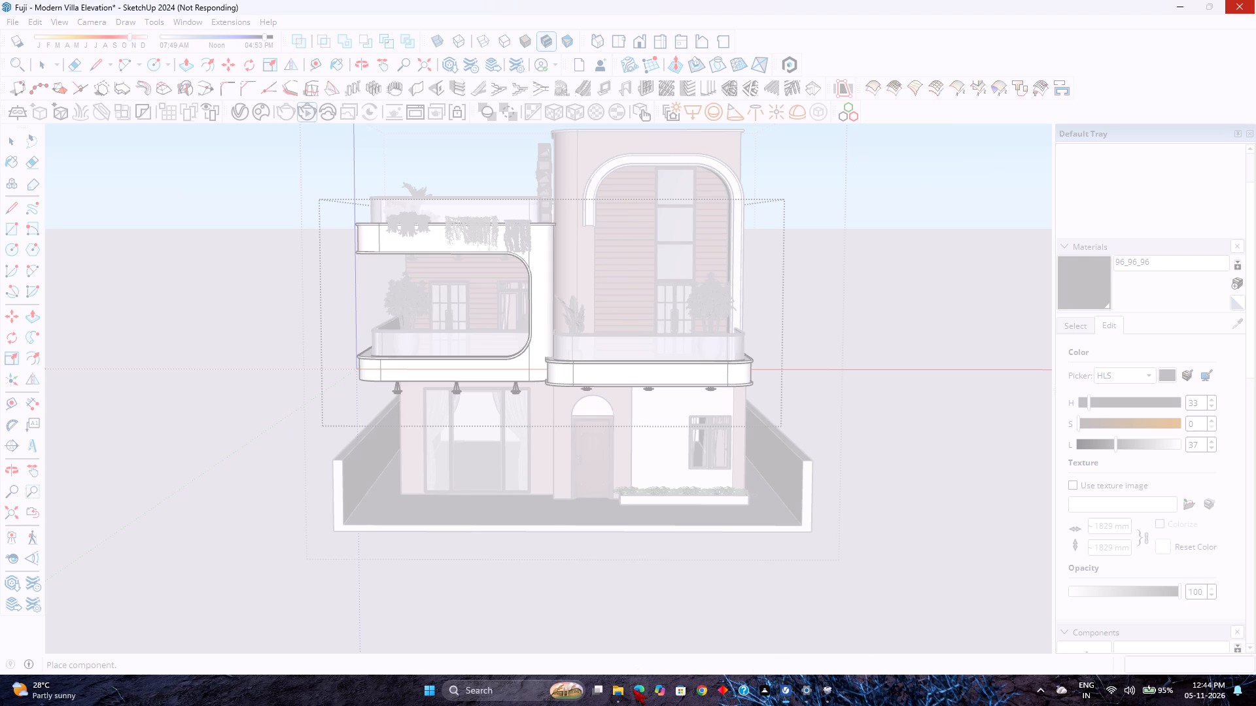
Switch to File Explorer and open This PC to check the storage space on the drives.
left_click(615, 692)
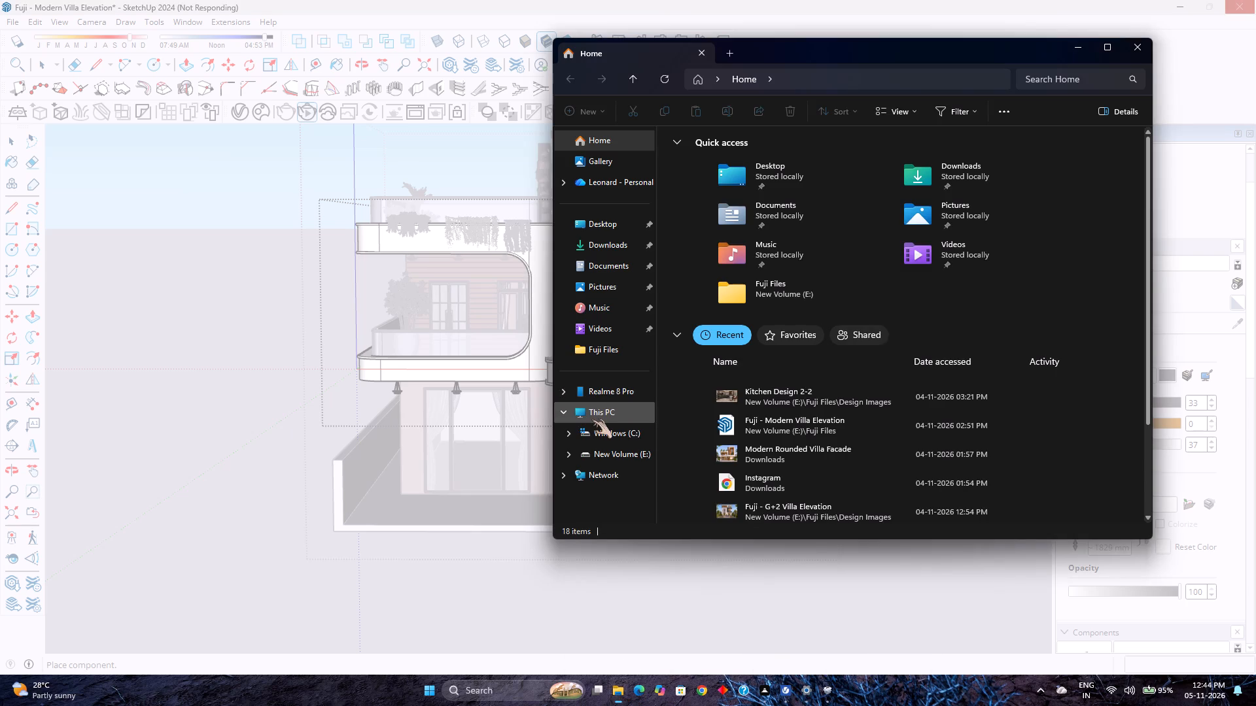
left_click(591, 418)
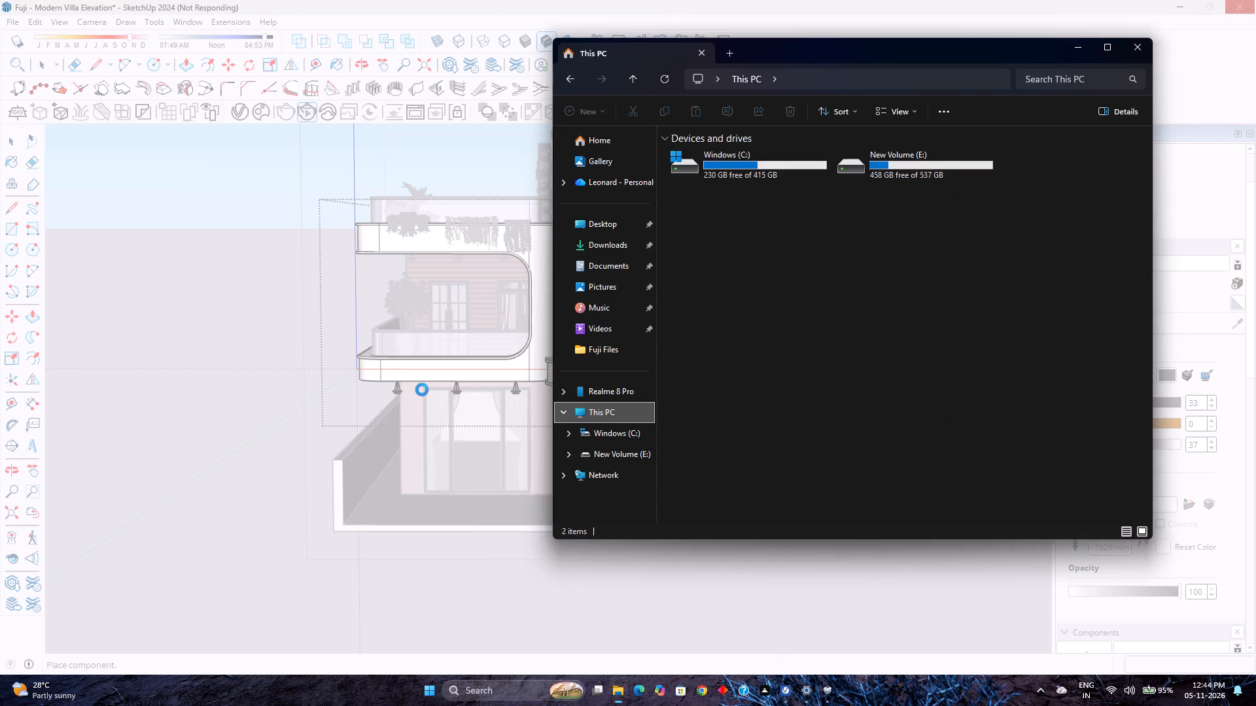
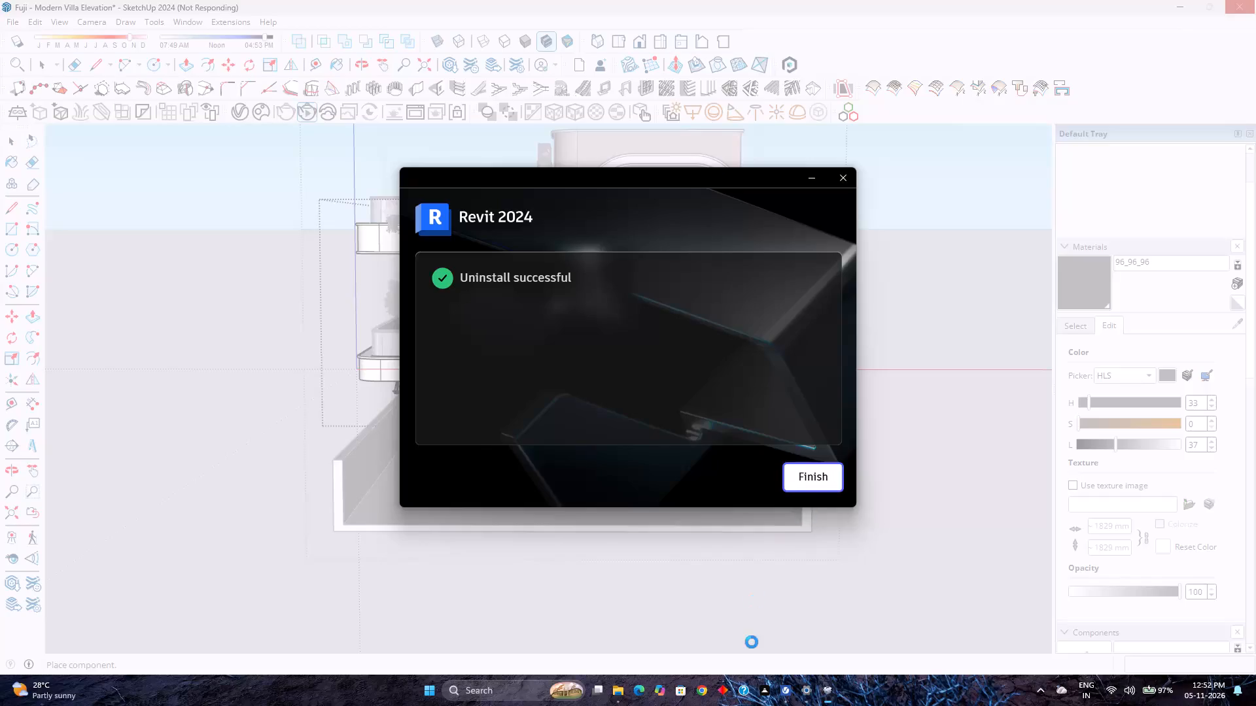
Switch to Settings and uninstall Addins Manager for Revit 2025 from the installed apps.
left_click(810, 690)
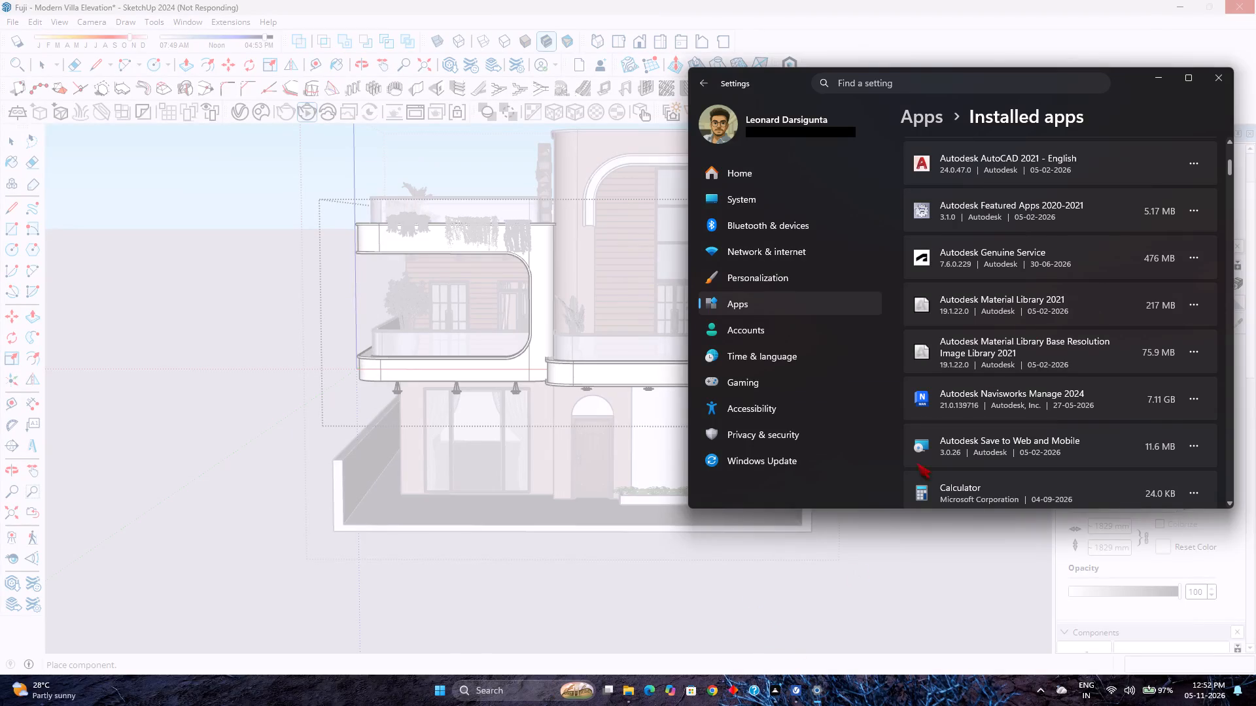
scroll(1078, 278, "up", 2)
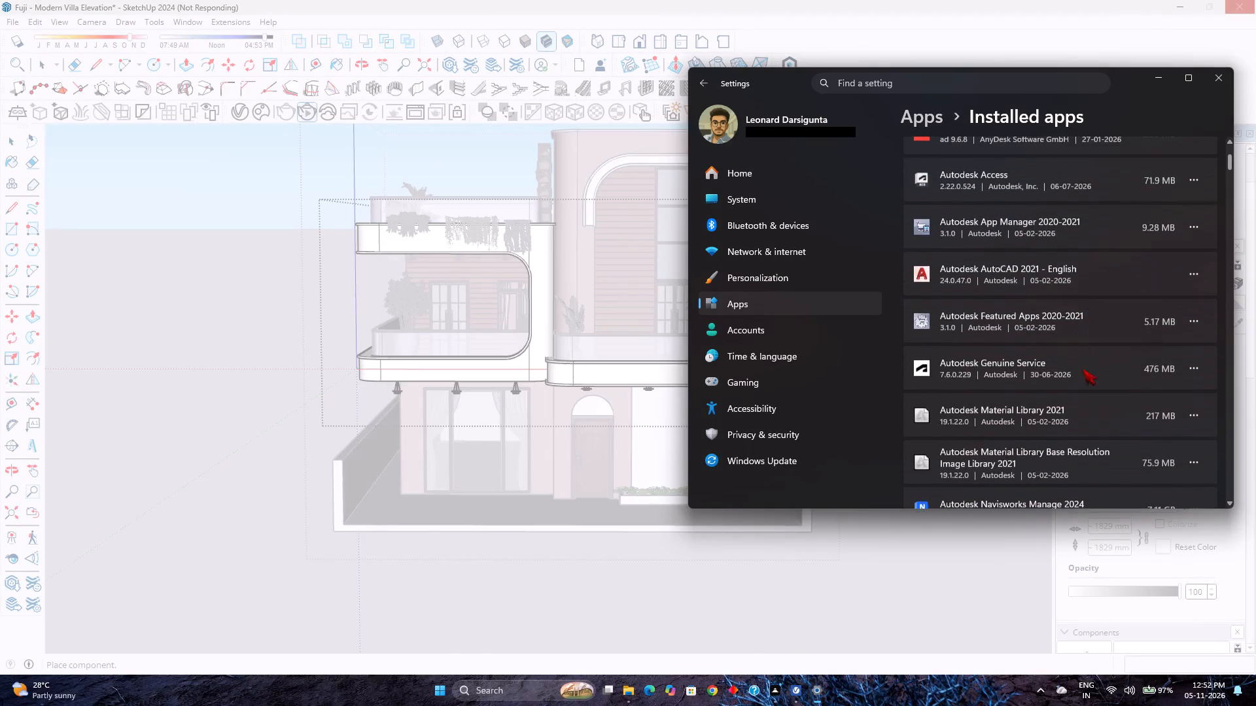
scroll(1085, 369, "up", 2)
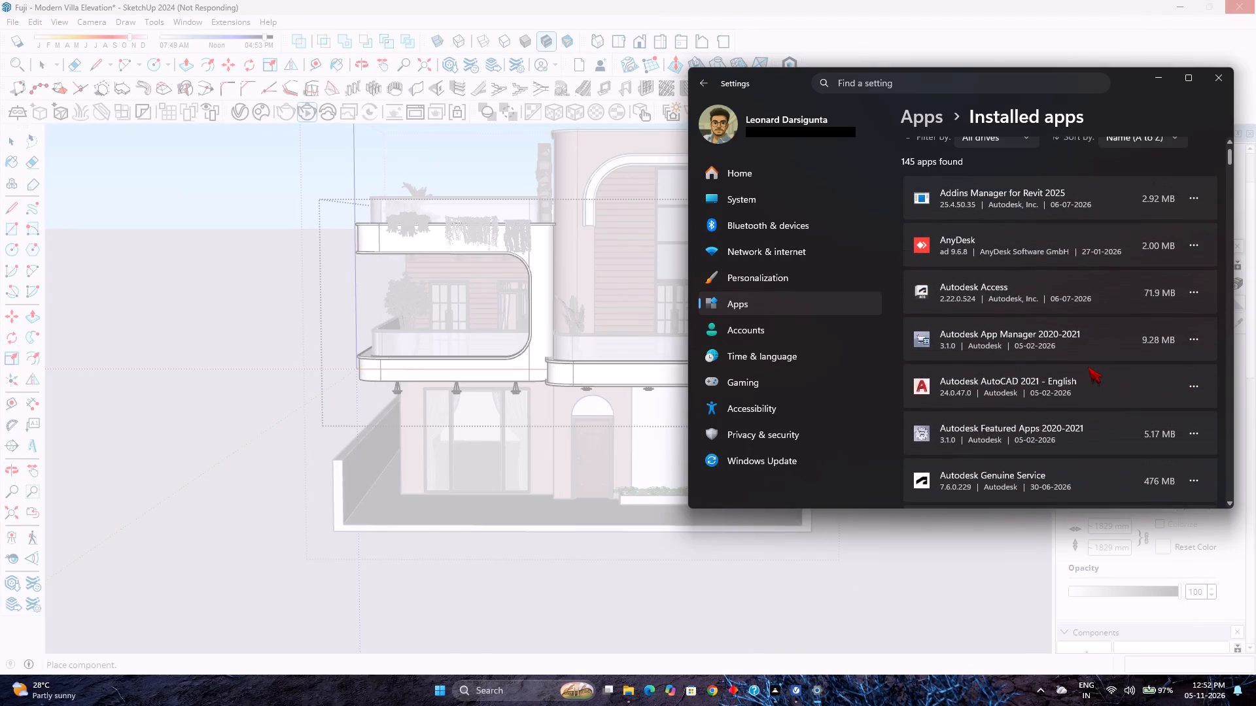
scroll(1088, 367, "up", 2)
left_click(1197, 253)
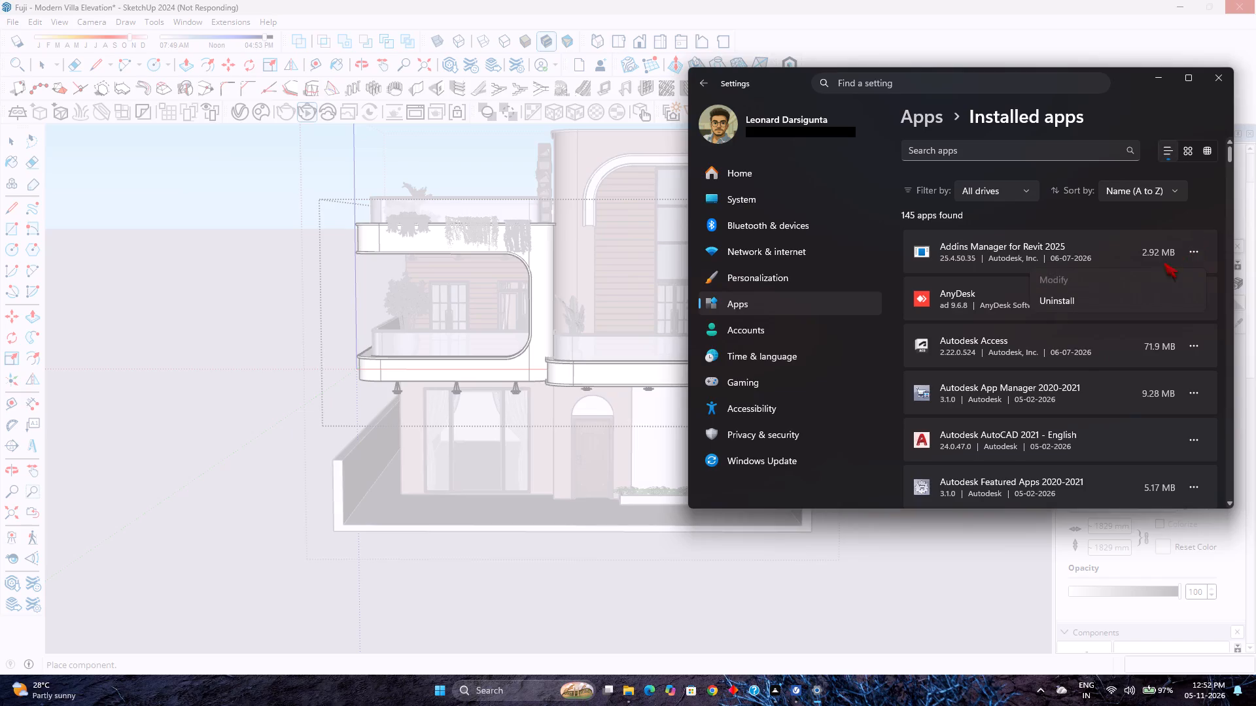
left_click(1127, 292)
left_click(1166, 325)
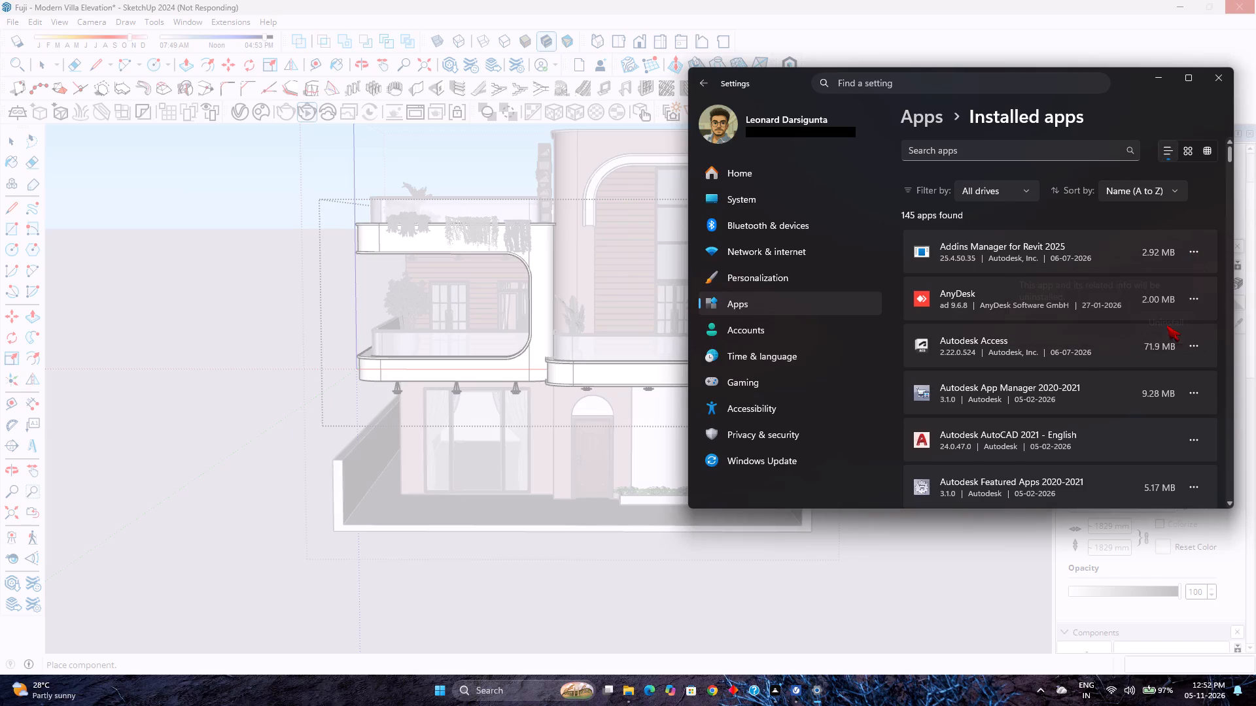
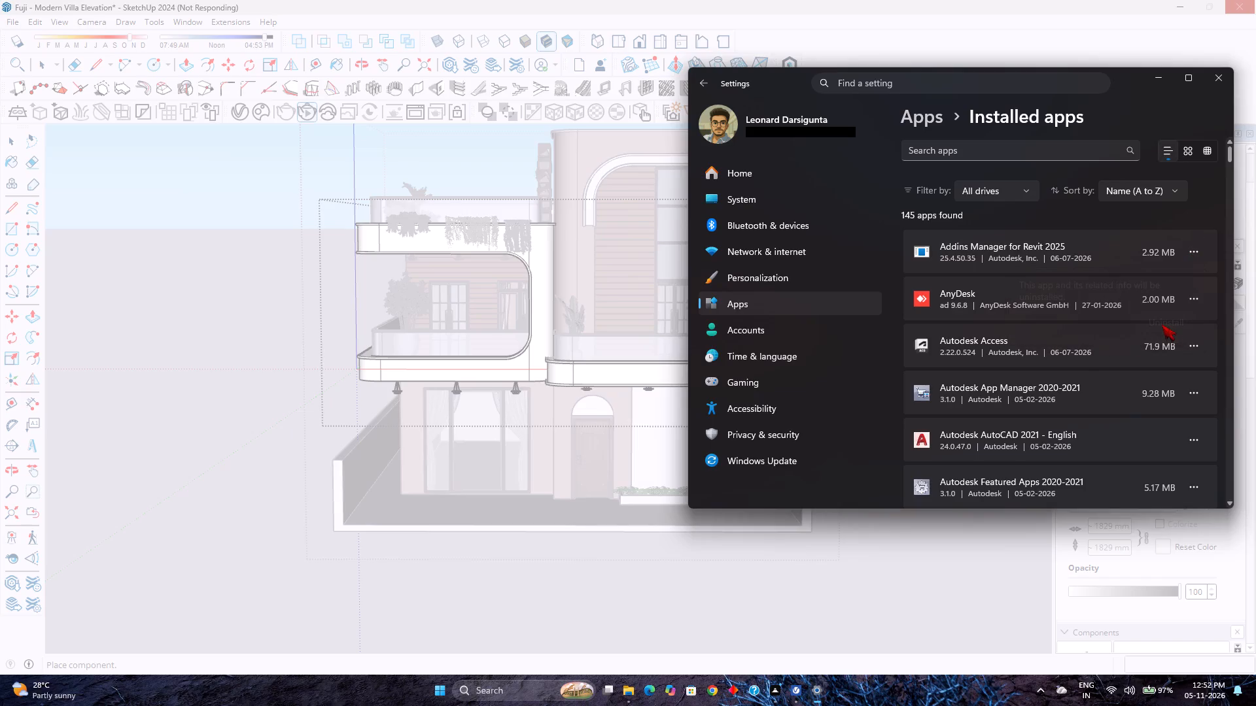
Switch to the Autodesk uninstaller window for Addins Manager and check the uninstall progress.
scroll(1069, 341, "down", 1)
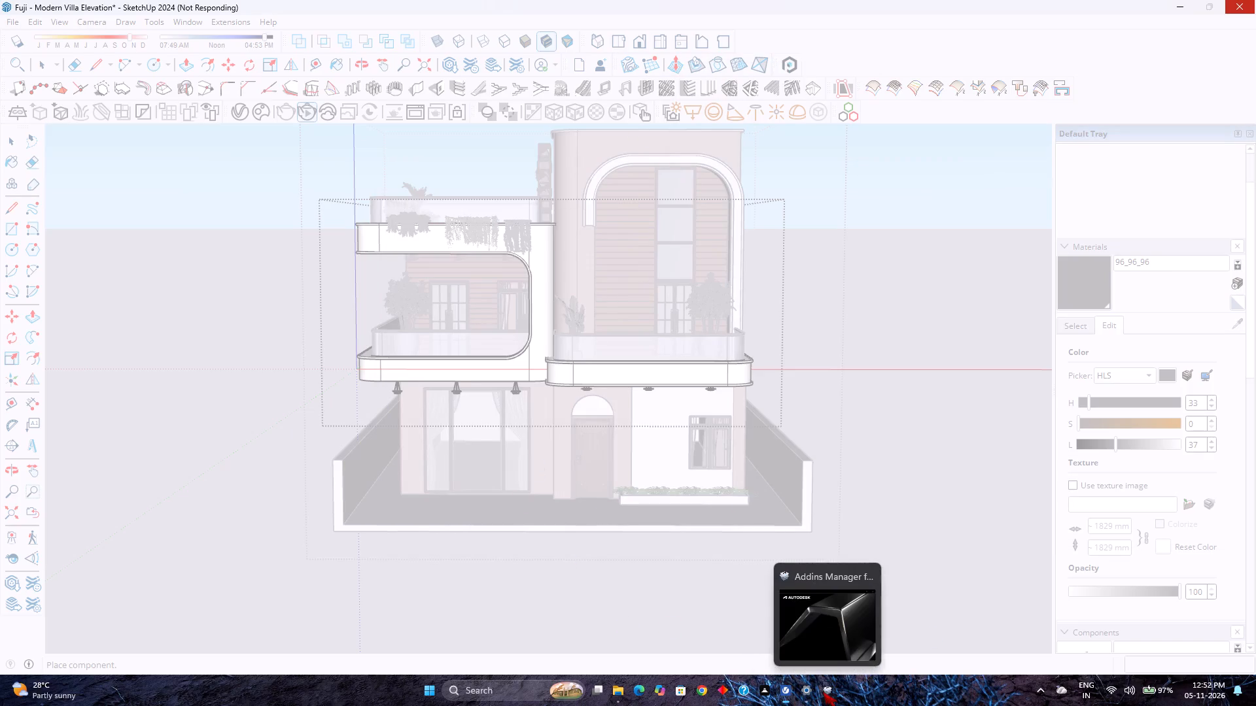
left_click(829, 610)
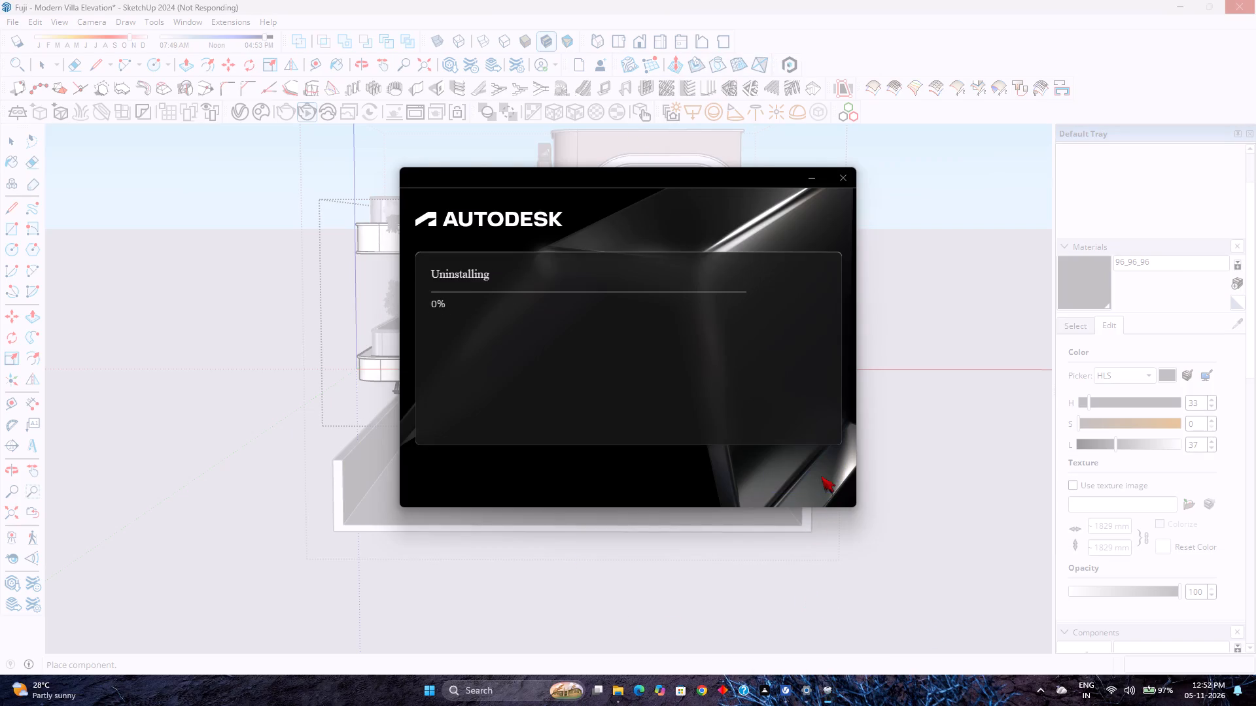
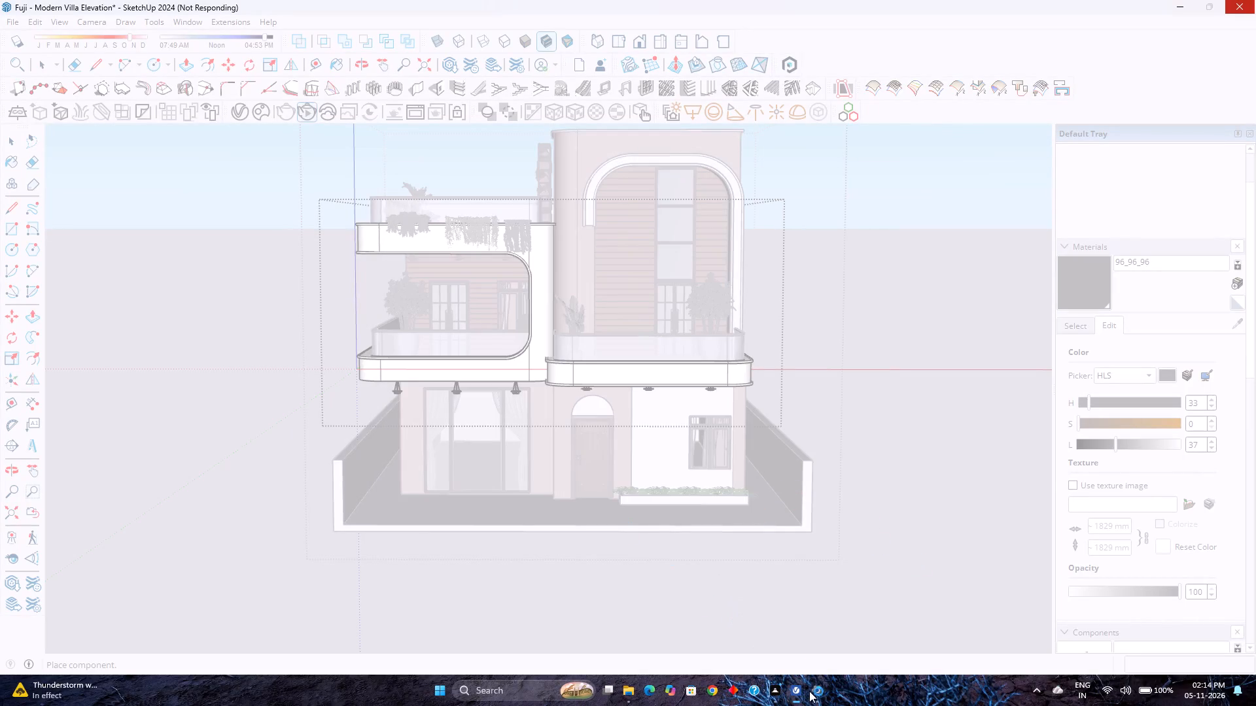
Switch to the Settings window and look through the installed apps list for programs that could be removed.
left_click(813, 694)
scroll(1049, 345, "up", 2)
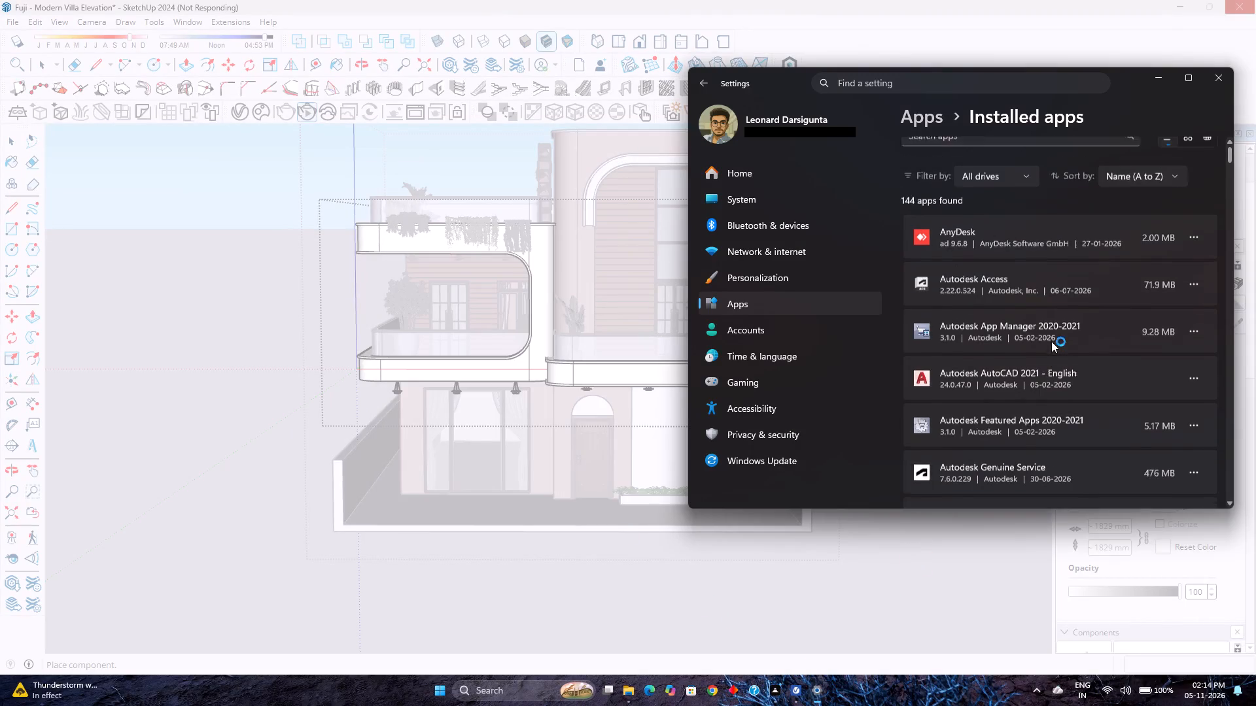
scroll(1051, 341, "up", 5)
scroll(1051, 341, "down", 7)
scroll(1051, 341, "up", 1)
scroll(1051, 341, "down", 10)
scroll(1051, 341, "up", 2)
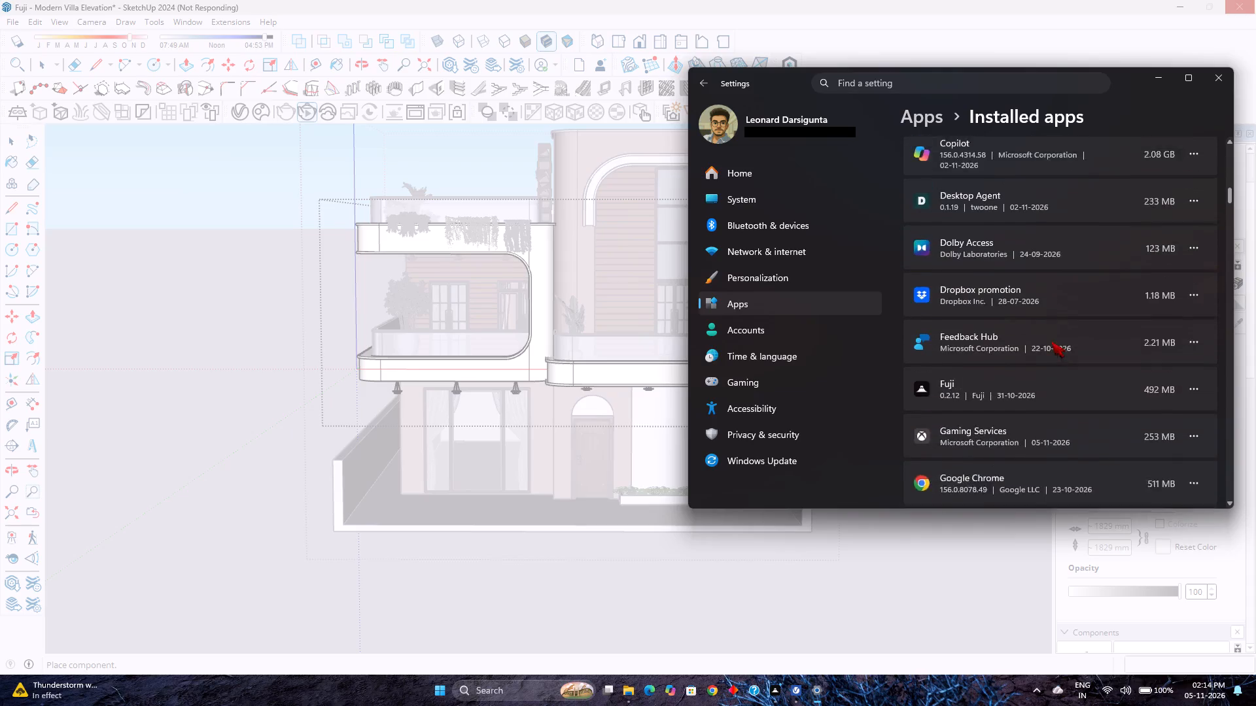
scroll(1057, 320, "down", 8)
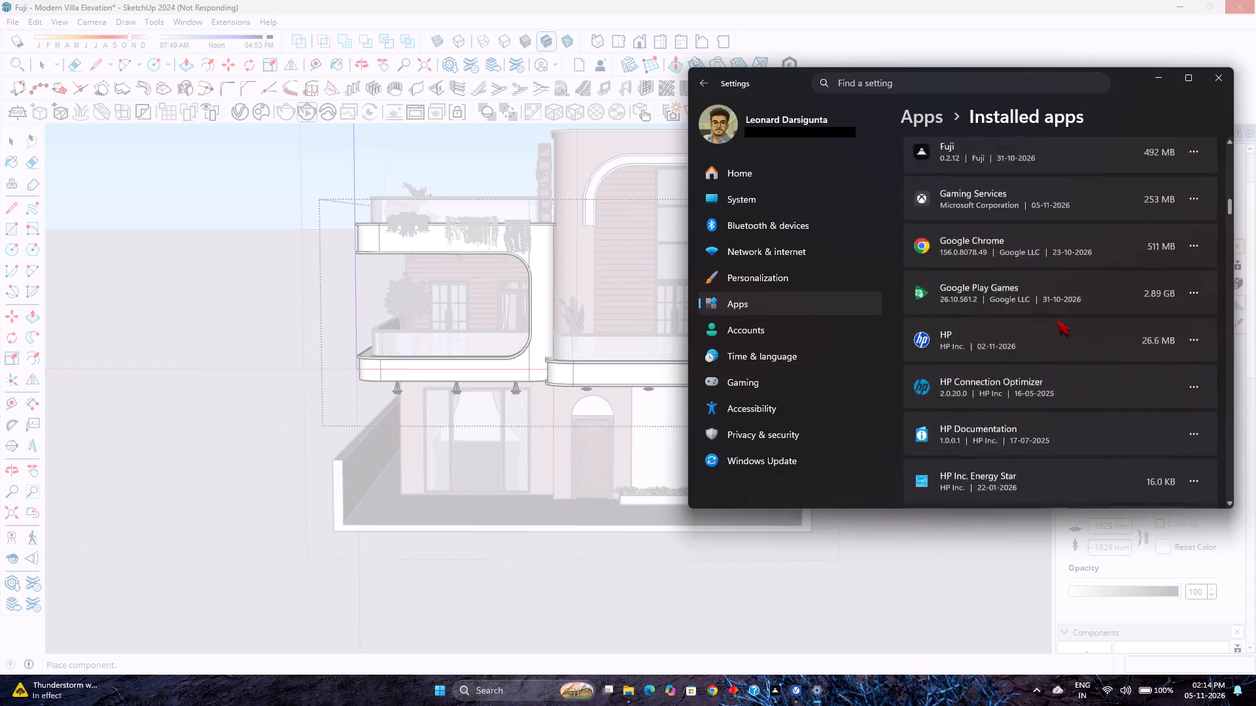
scroll(1056, 320, "down", 15)
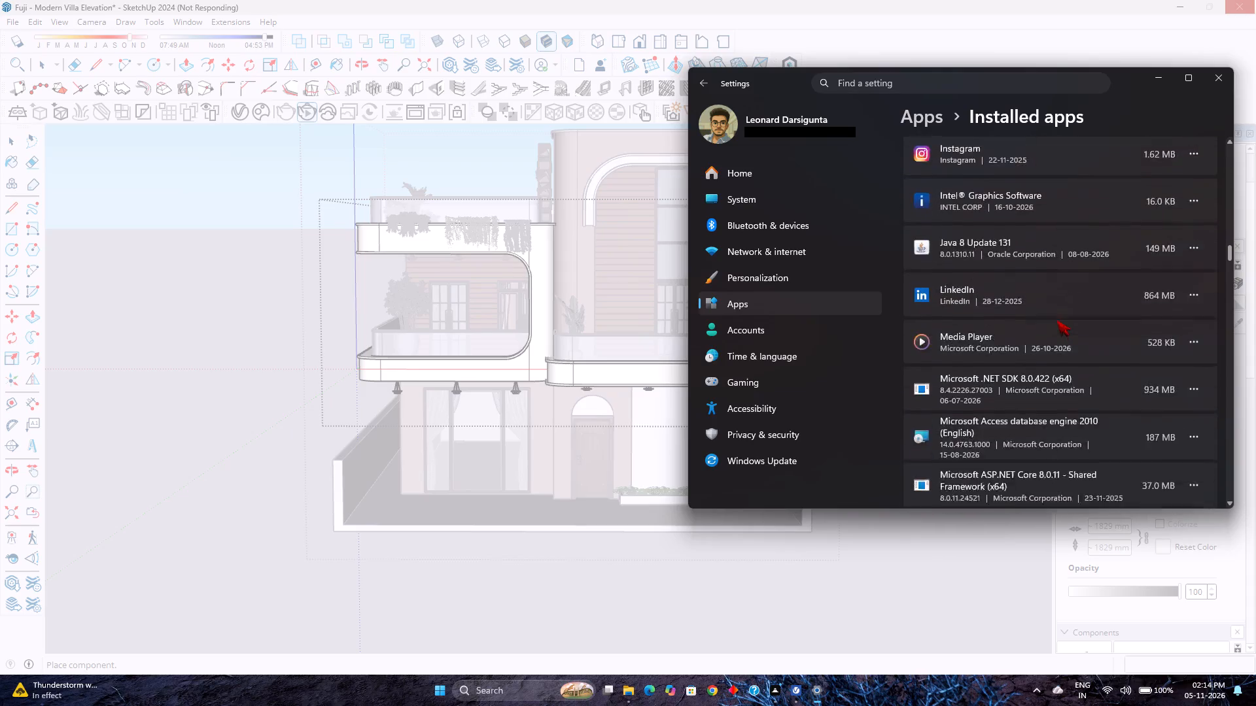
scroll(1056, 320, "down", 16)
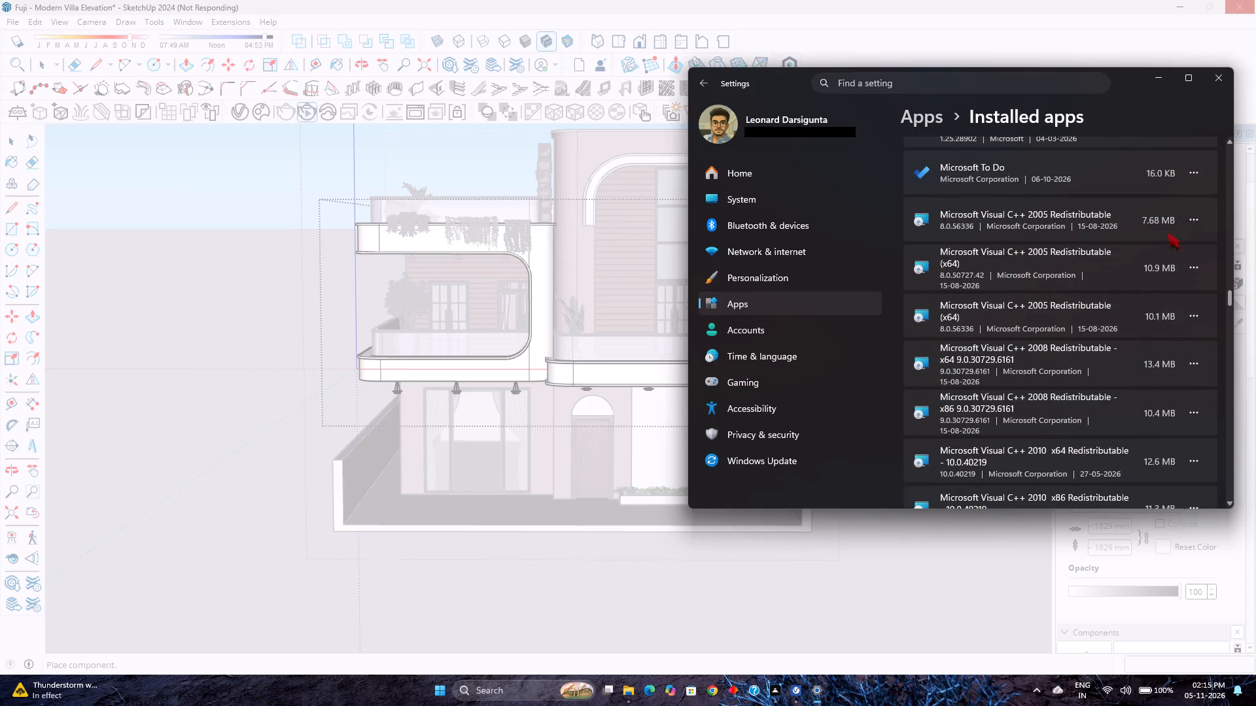
scroll(886, 301, "up", 3)
scroll(954, 246, "up", 1)
Search Settings for "storage" and open the Storage settings page.
left_click(990, 78)
type("storage")
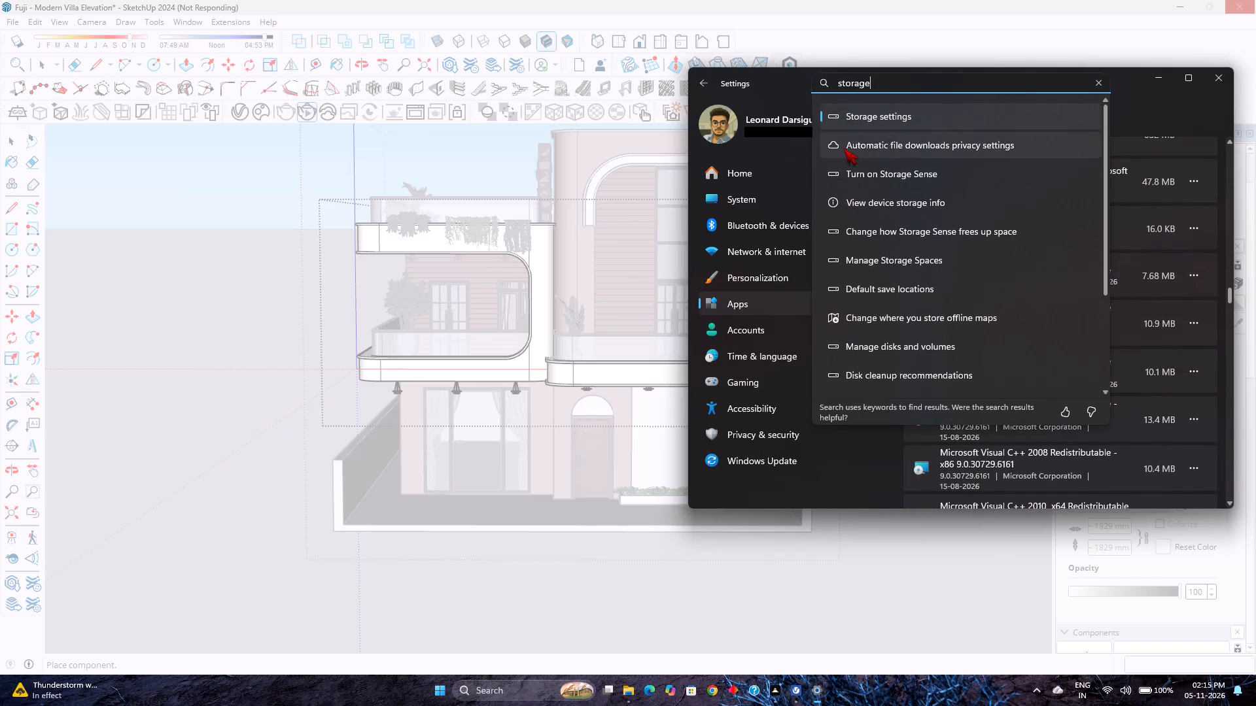
left_click(881, 106)
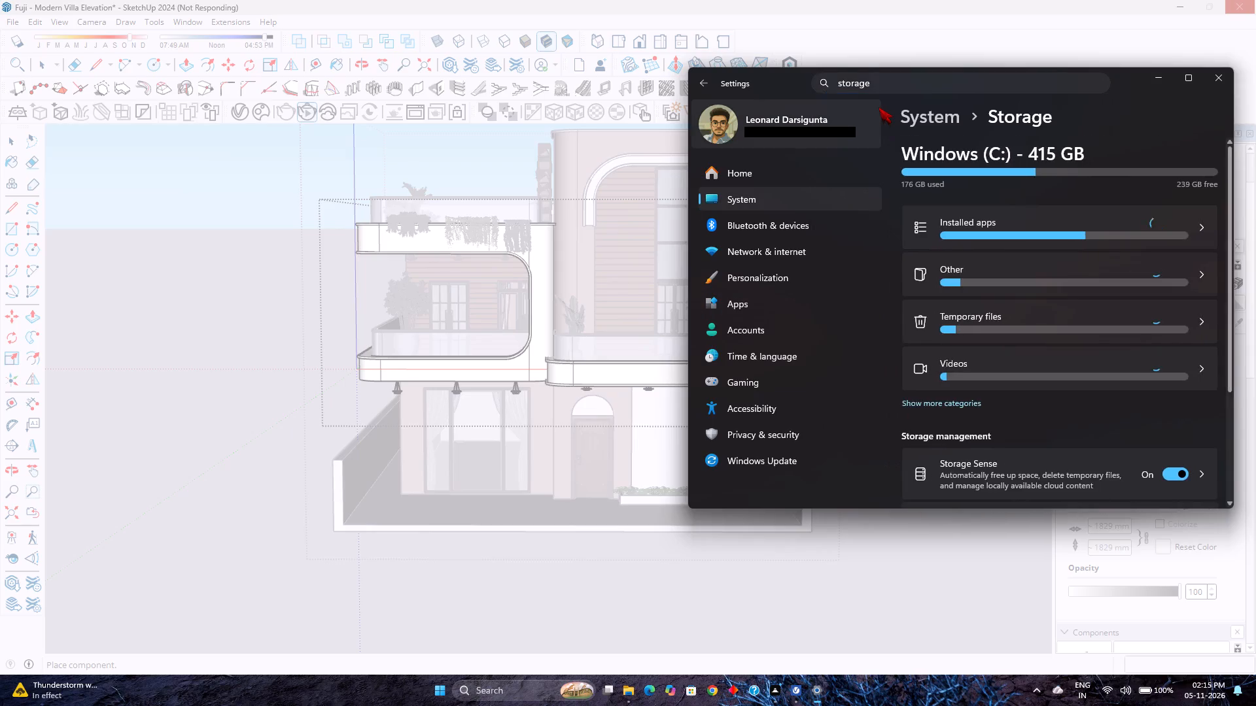
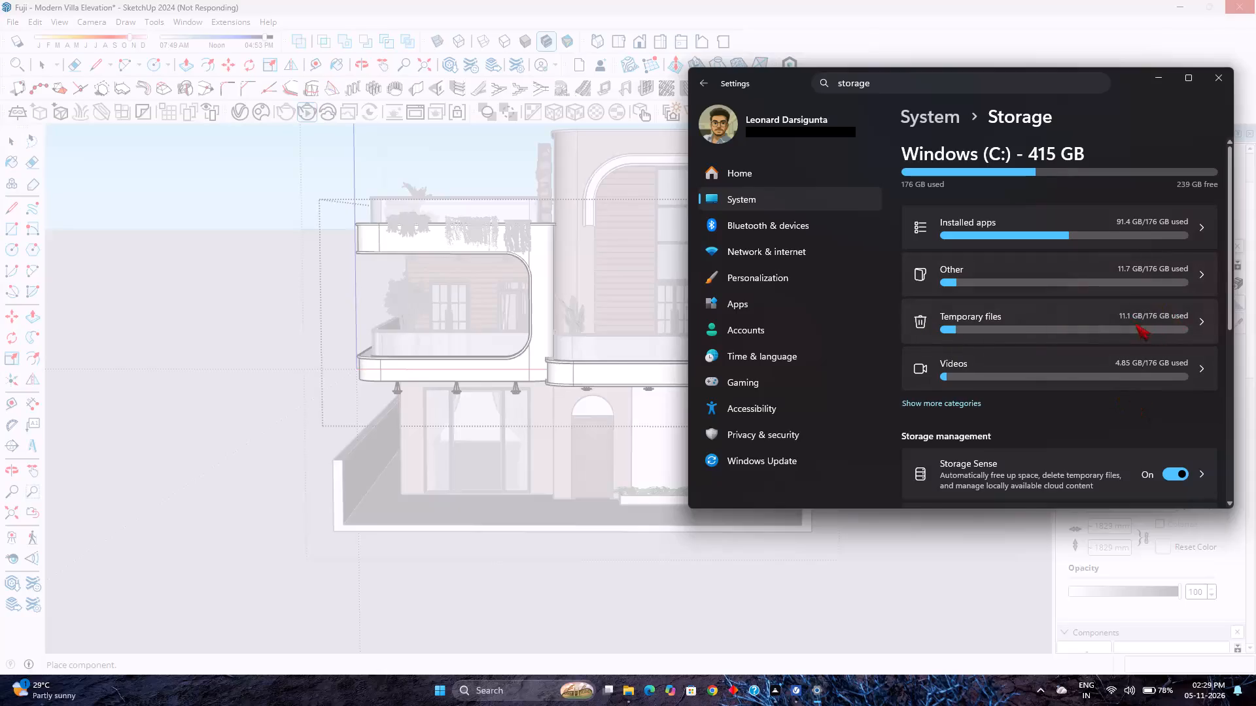
Open the Autodesk folder on drive C from the Other storage category, check the WI folder's contents, and delete the WI folder.
left_click(1142, 280)
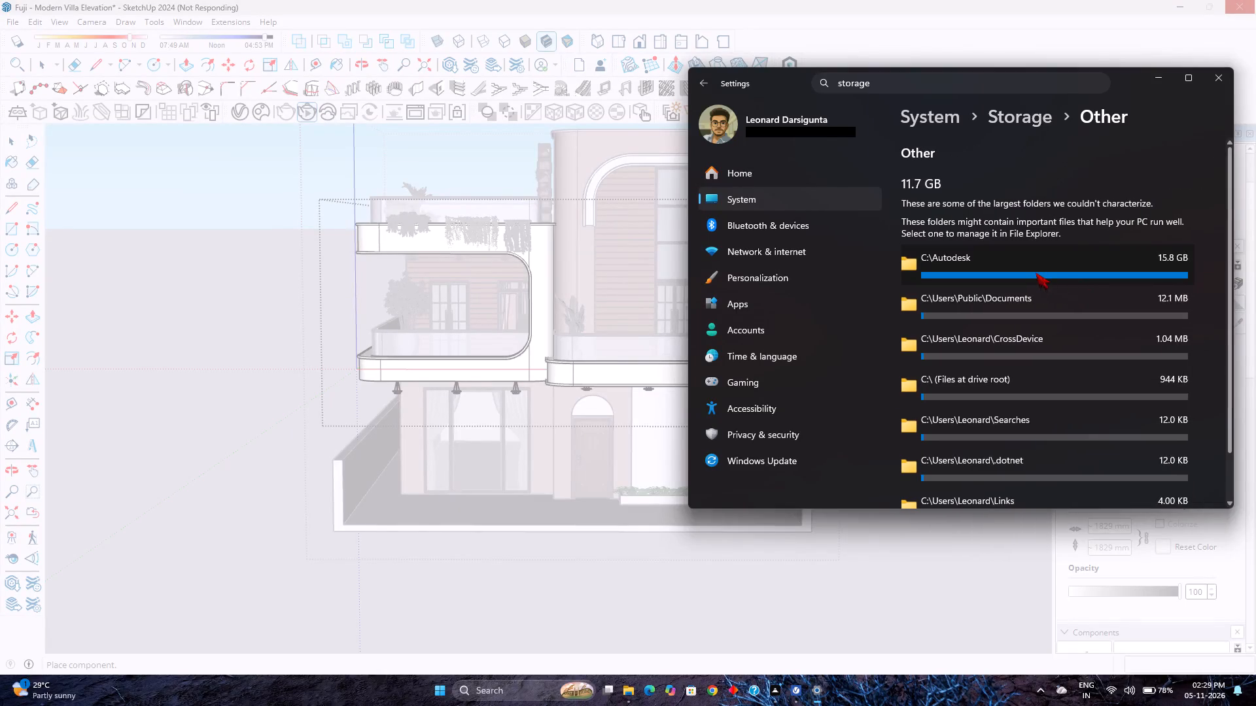
double_click(1036, 273)
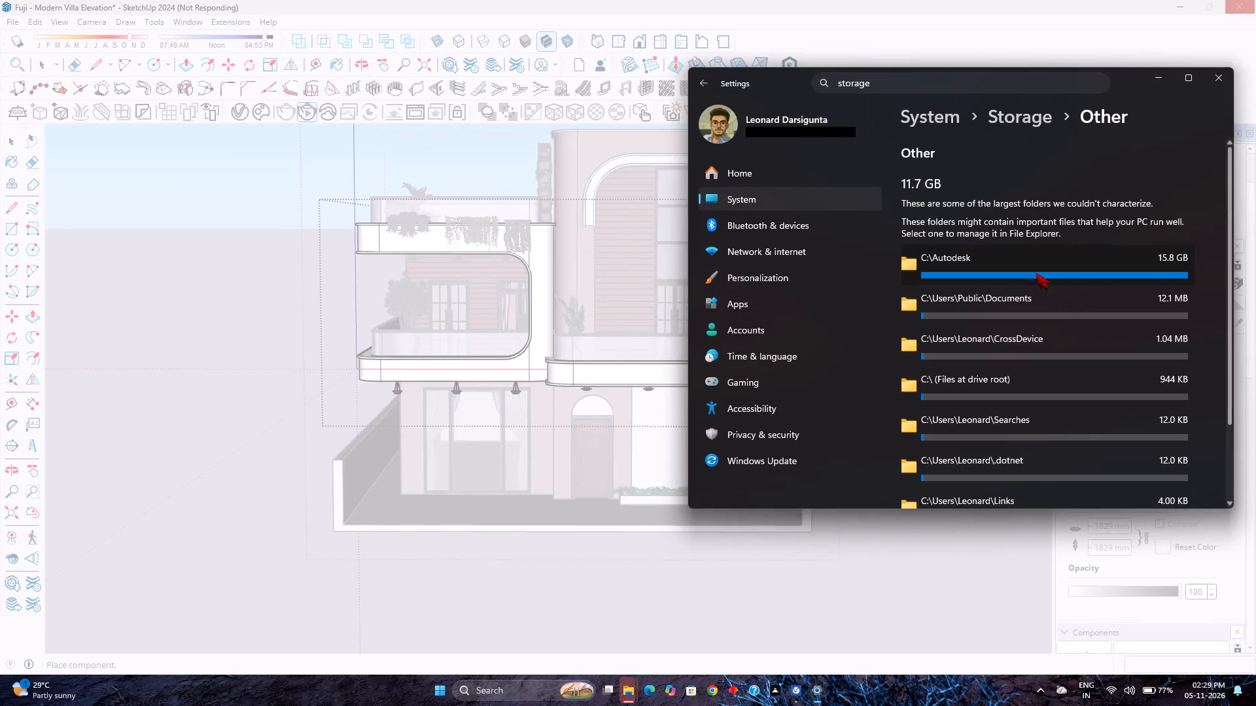
left_click(988, 259)
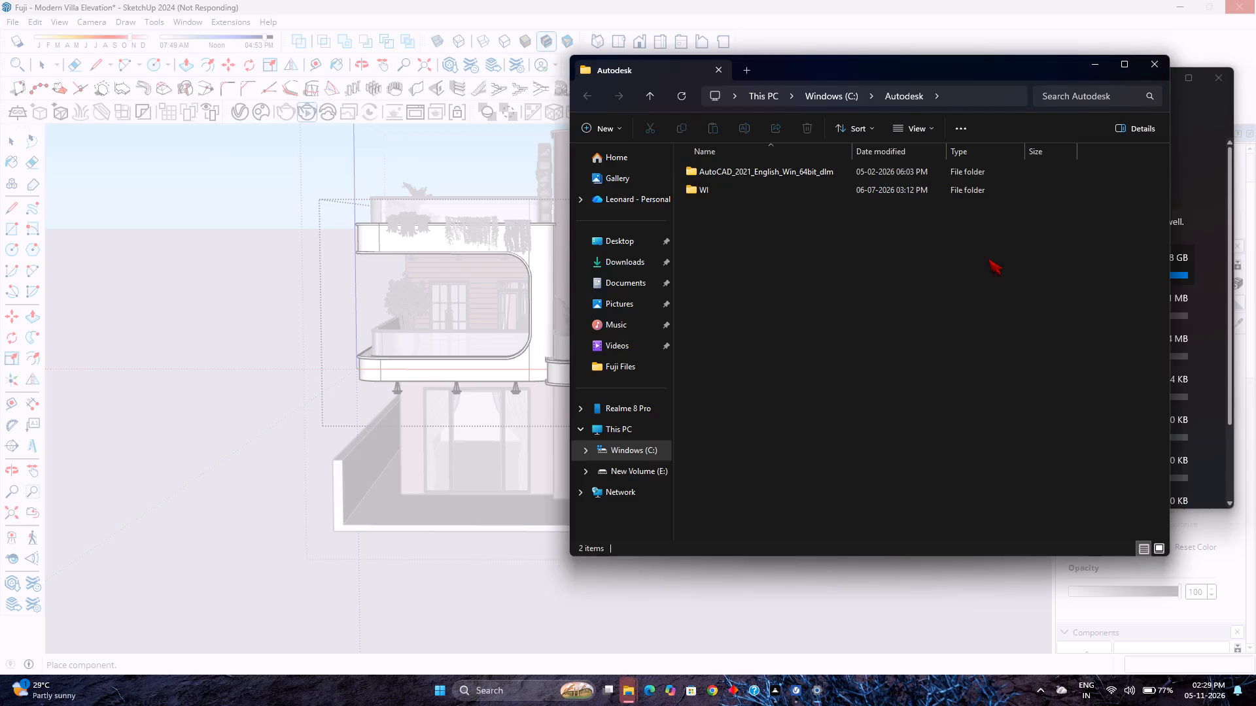
left_click(767, 189)
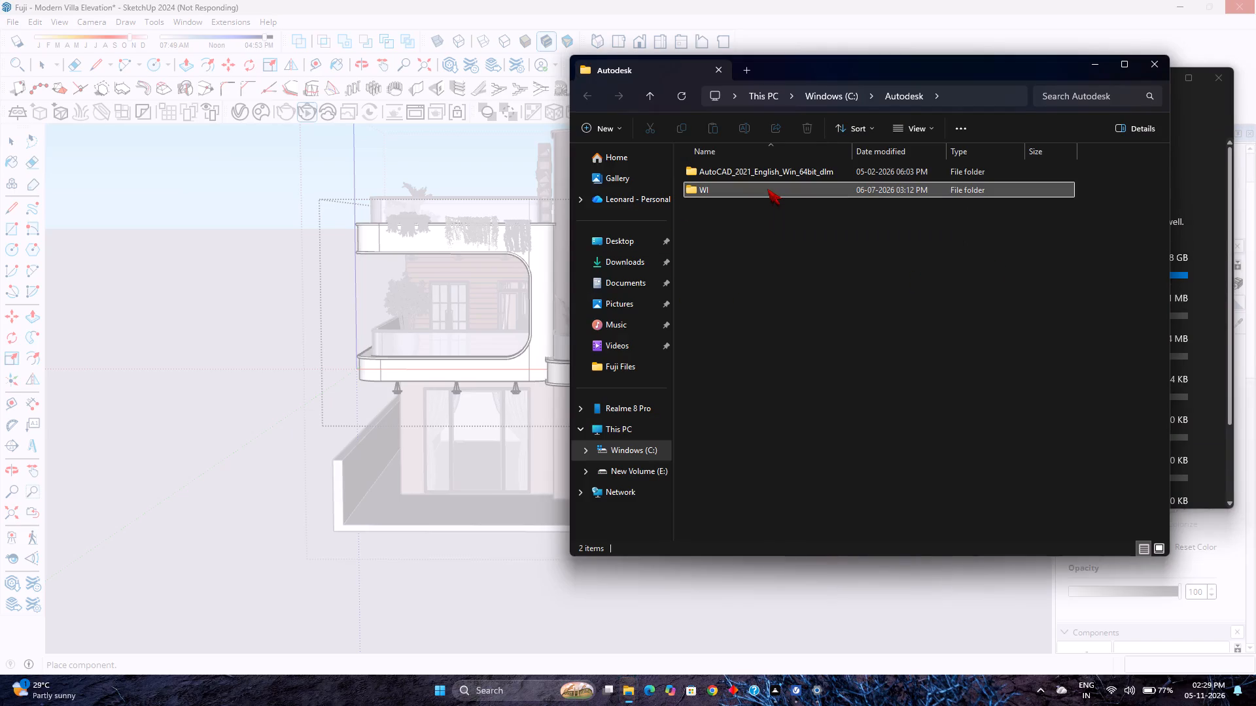
double_click(767, 189)
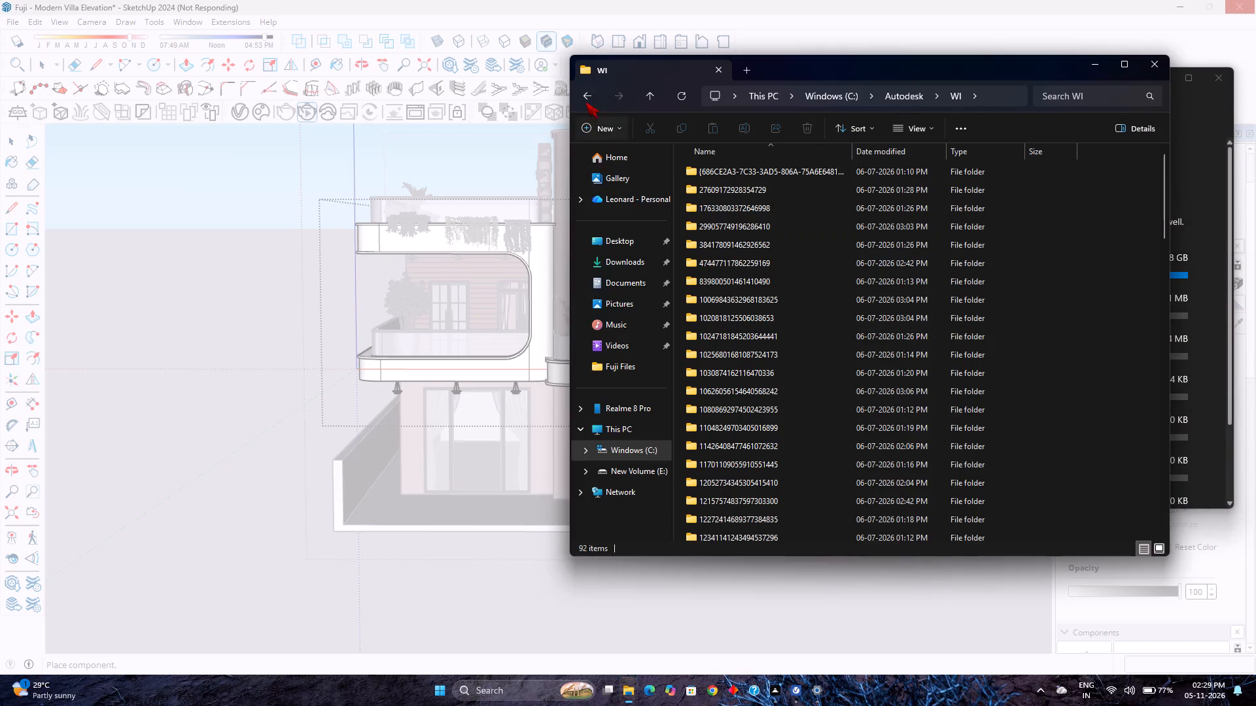
left_click(585, 102)
left_click(811, 124)
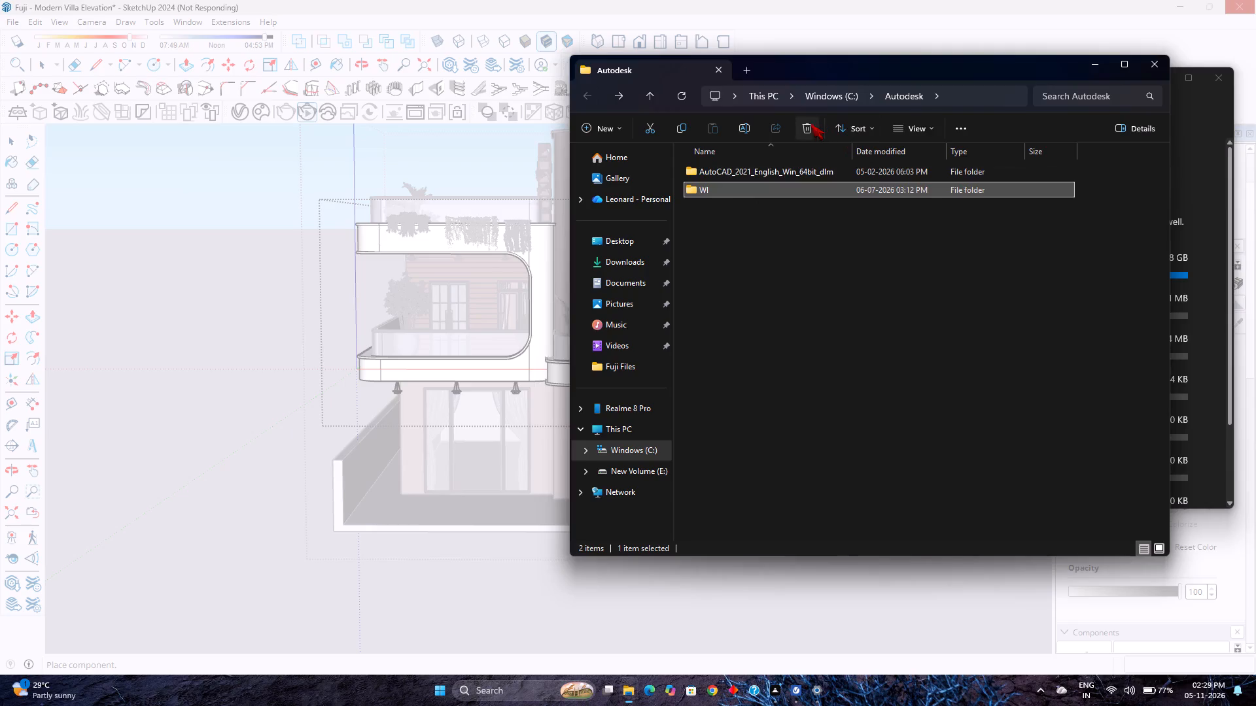
left_click(1094, 69)
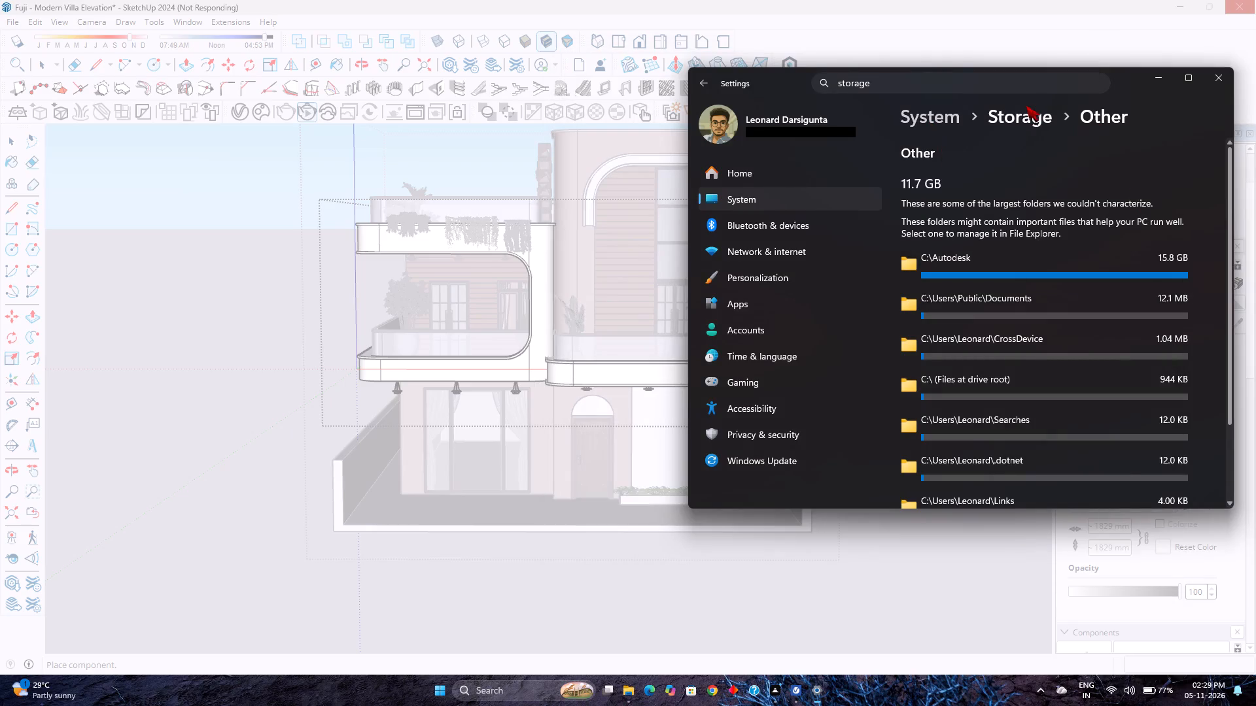
Open the Temporary files category of the Storage settings and start the system files cleanup.
left_click(1026, 107)
left_click(994, 309)
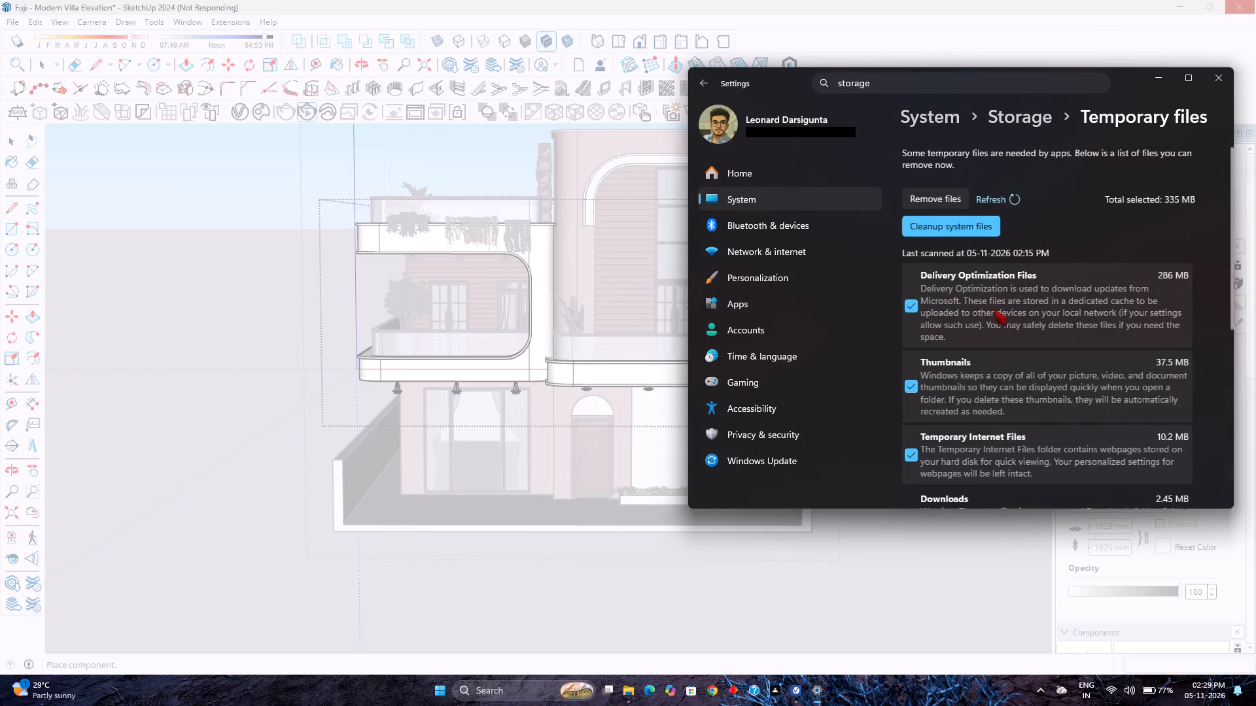
left_click(969, 221)
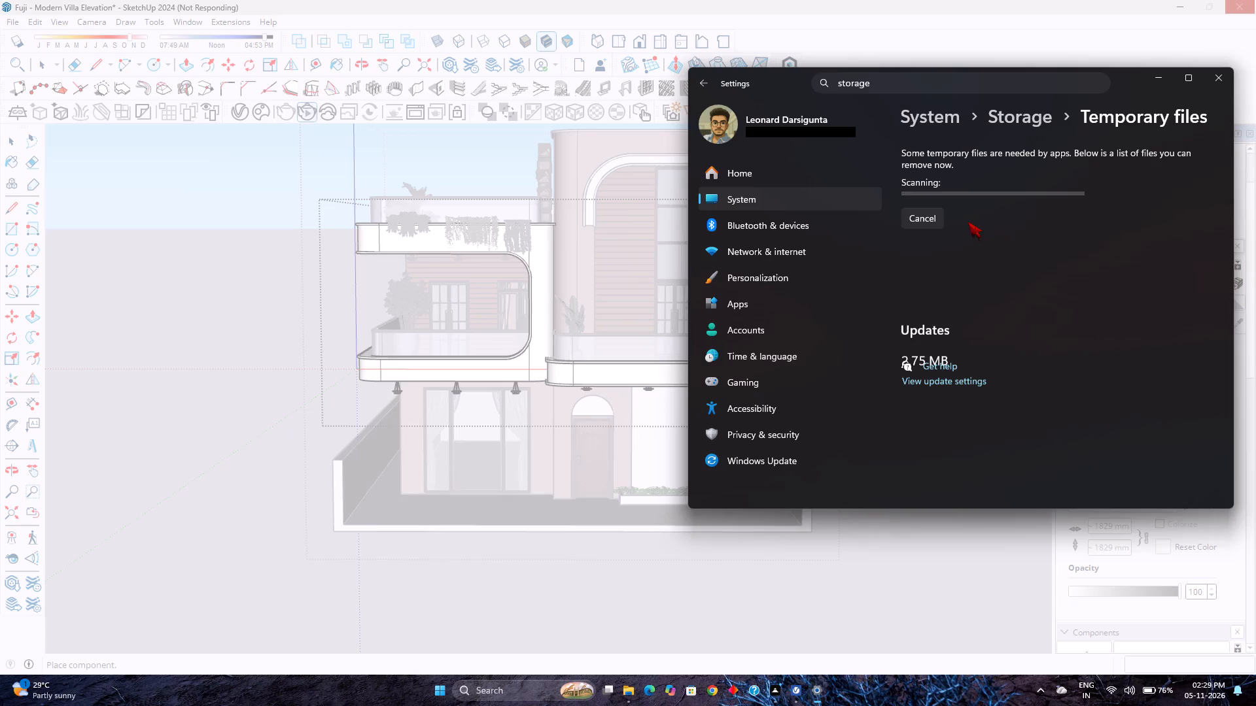
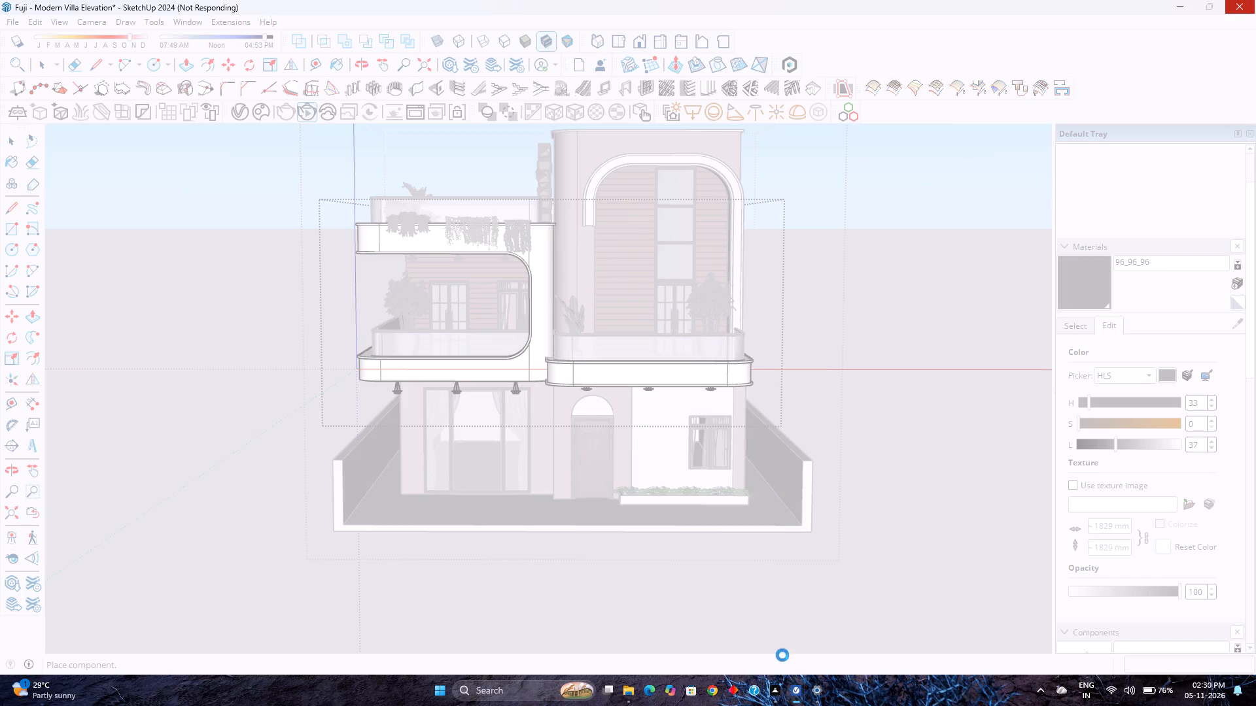
In the Settings Temporary files list, add the Recycle Bin to the selected categories and permanently remove all the selected files.
left_click(819, 693)
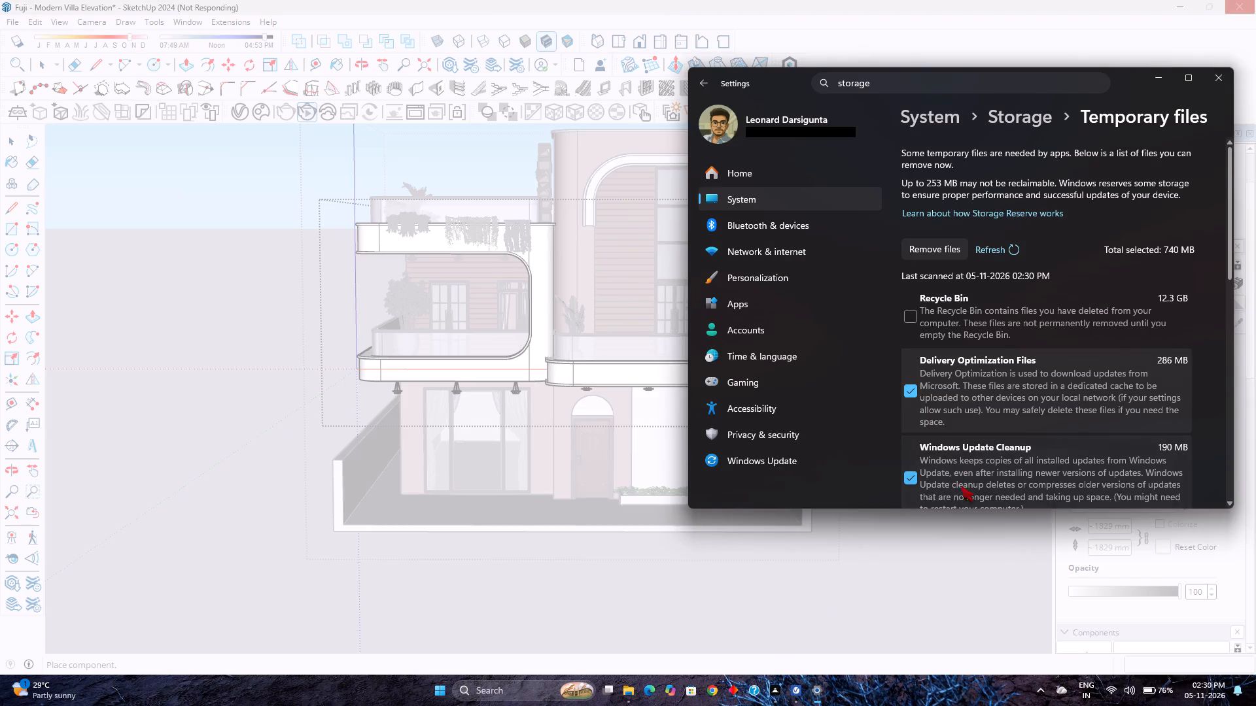
left_click(914, 318)
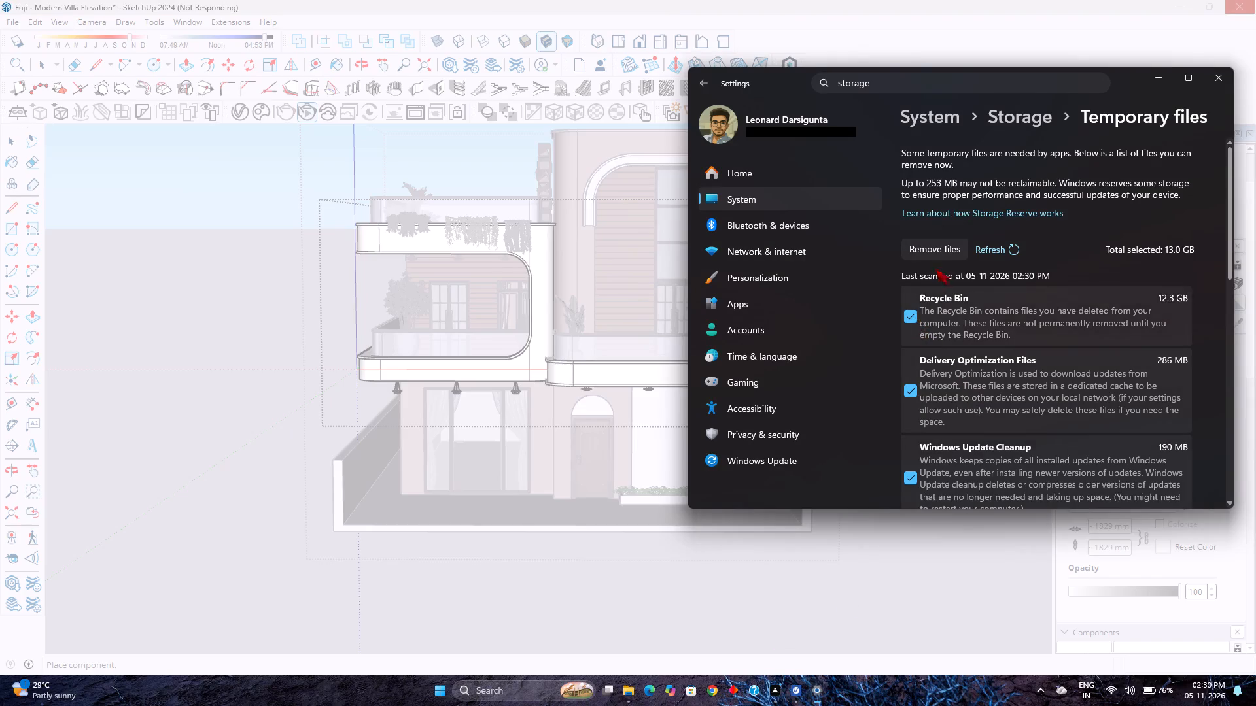
left_click(935, 257)
left_click(887, 338)
left_click(890, 331)
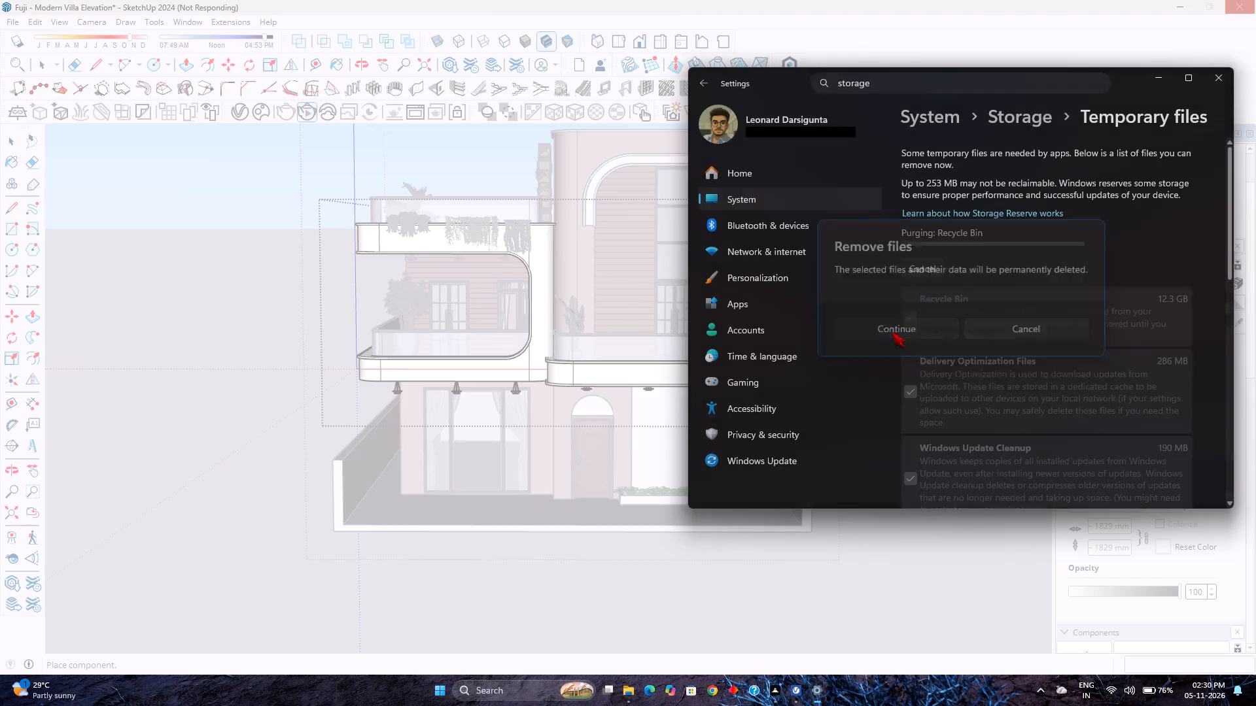
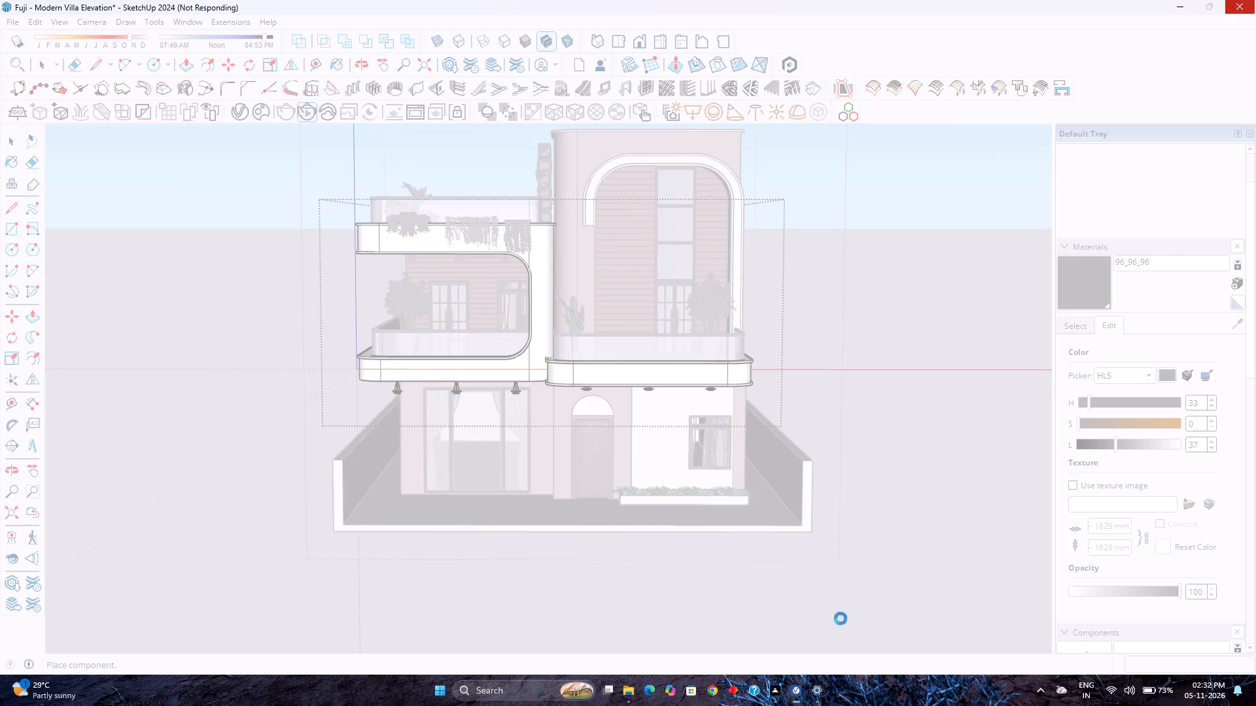
Switch to the Settings window and go back to the Storage overview to check the C: drive usage.
left_click(822, 687)
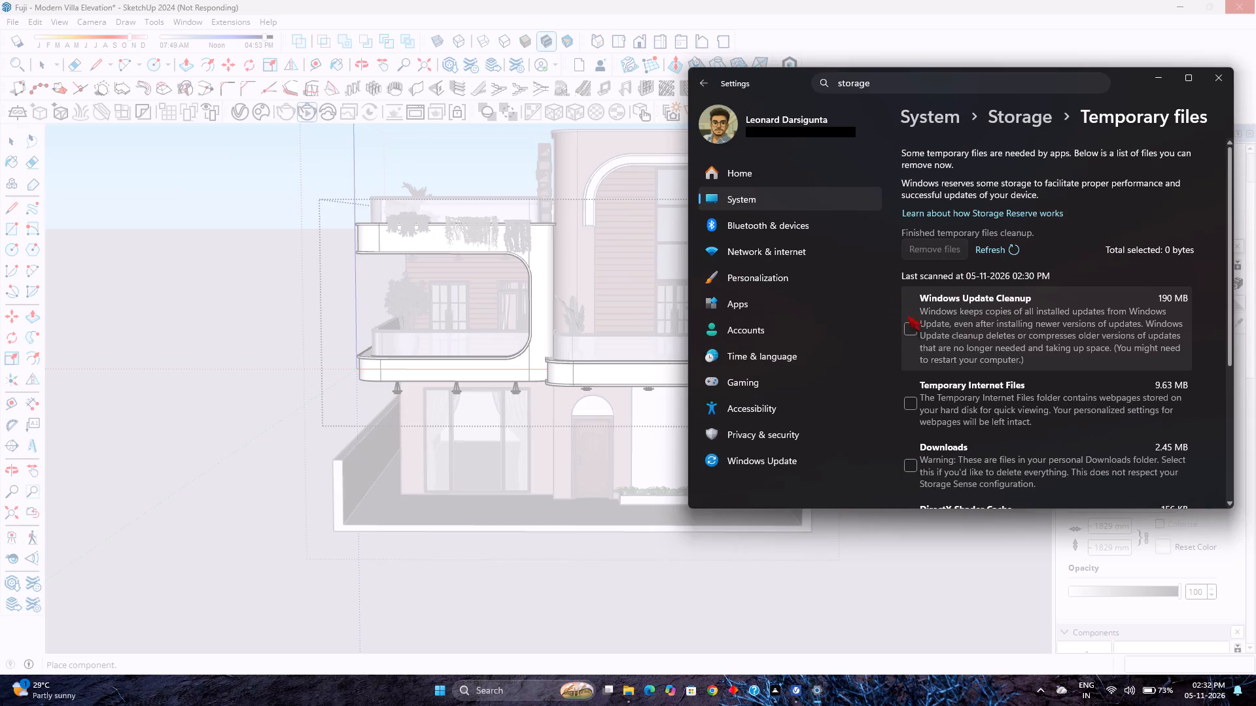
left_click(1015, 125)
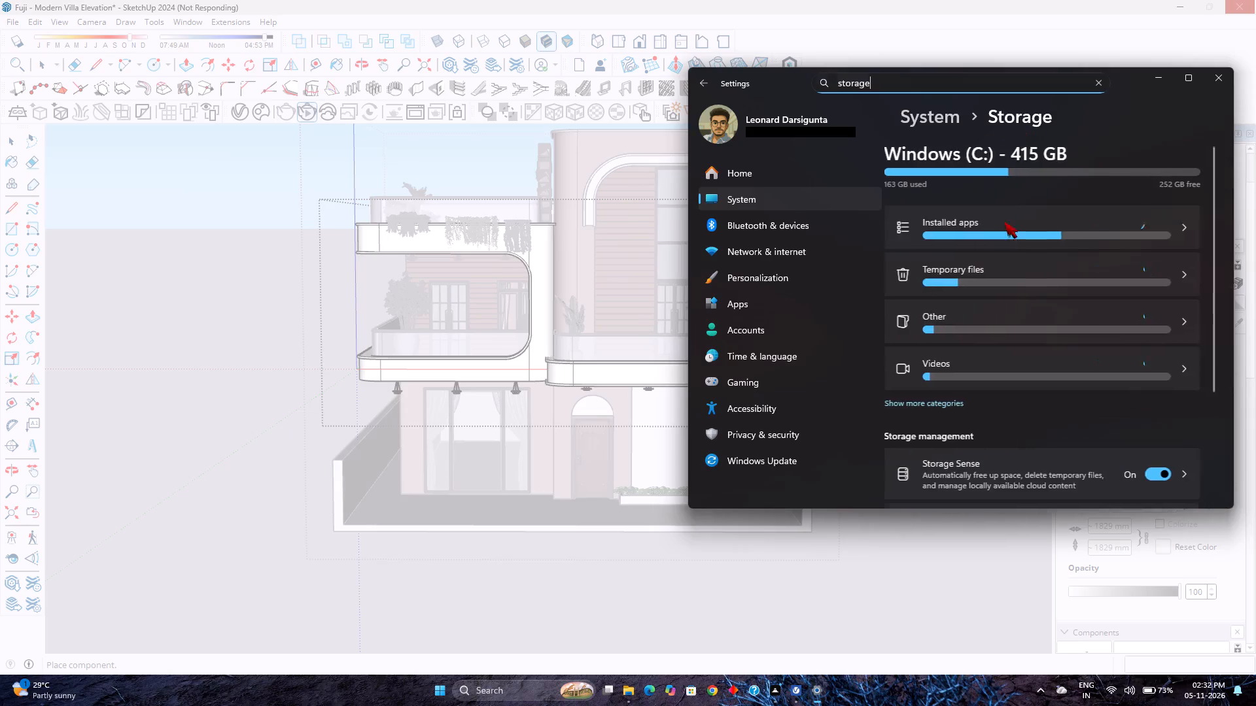
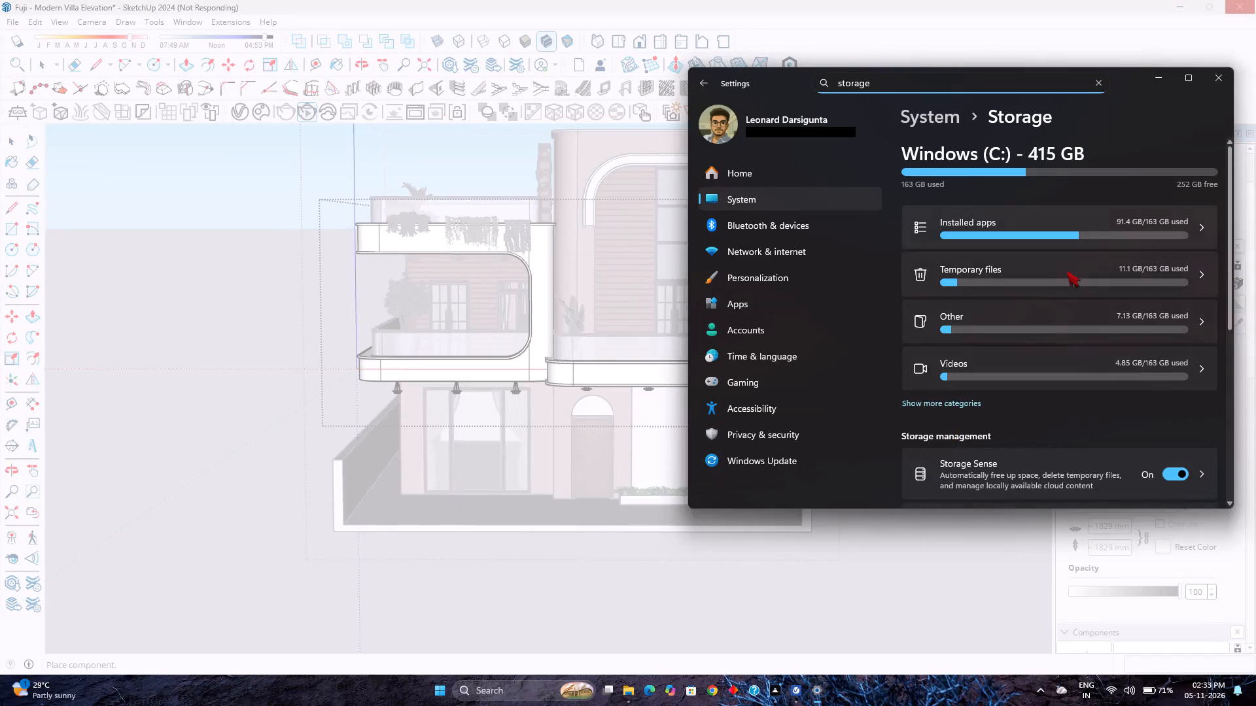
Inspect the Autodesk folder listed under the Other storage category, and return to the Storage overview.
left_click(1059, 320)
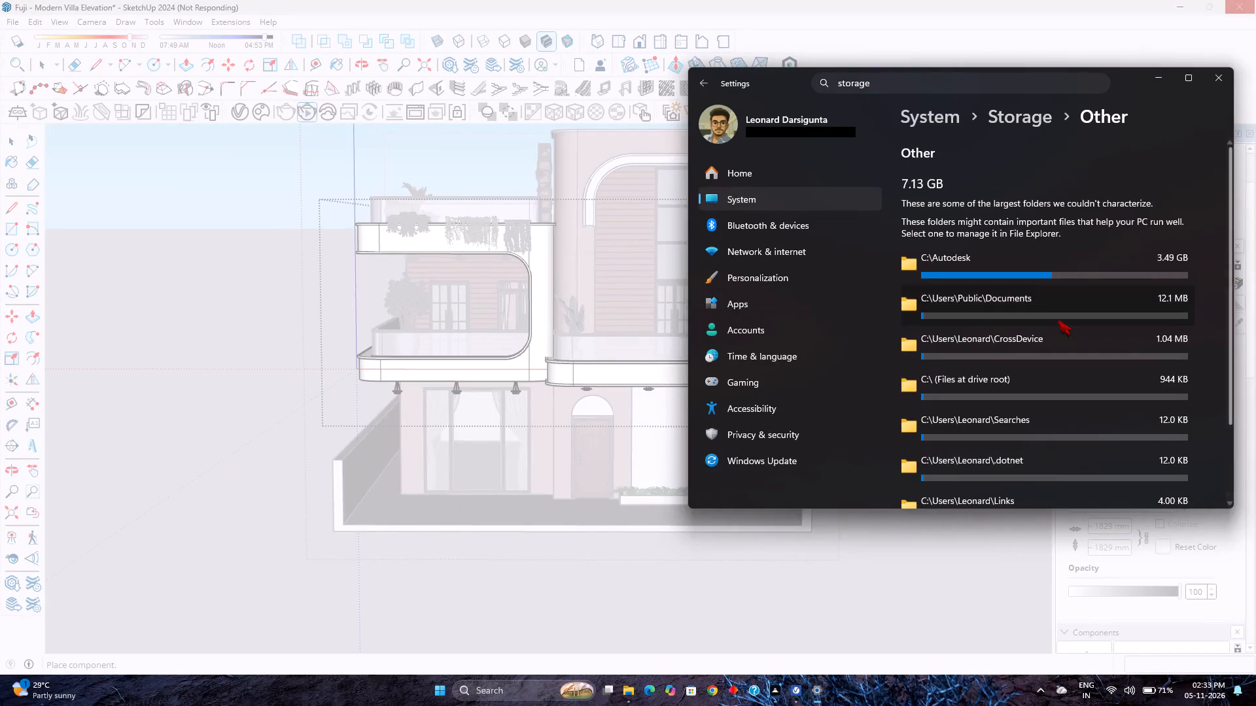
left_click(1066, 269)
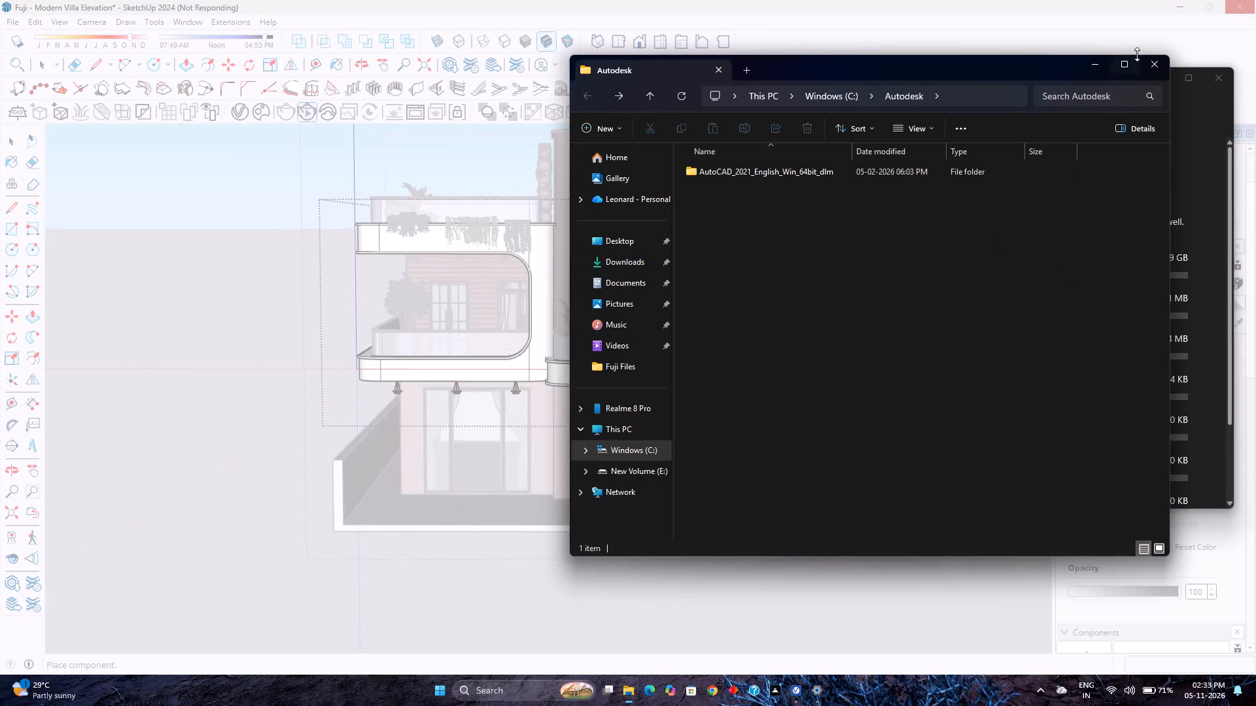
left_click(1095, 65)
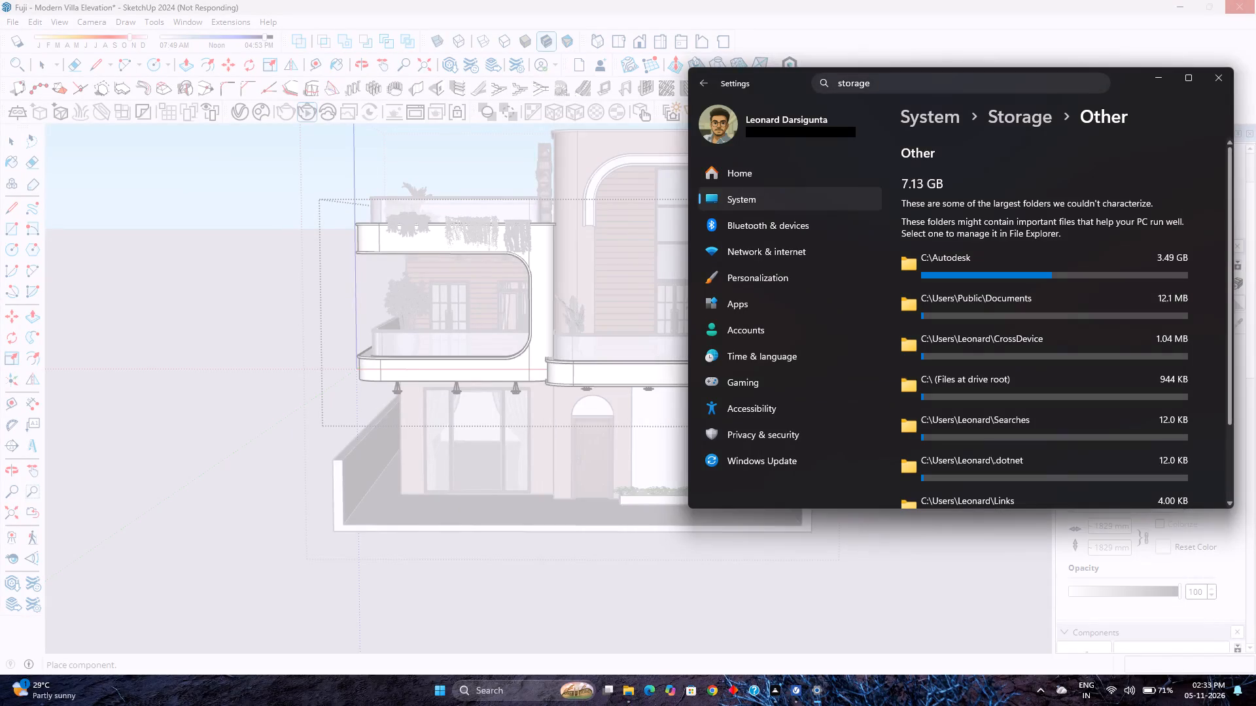
left_click(1001, 123)
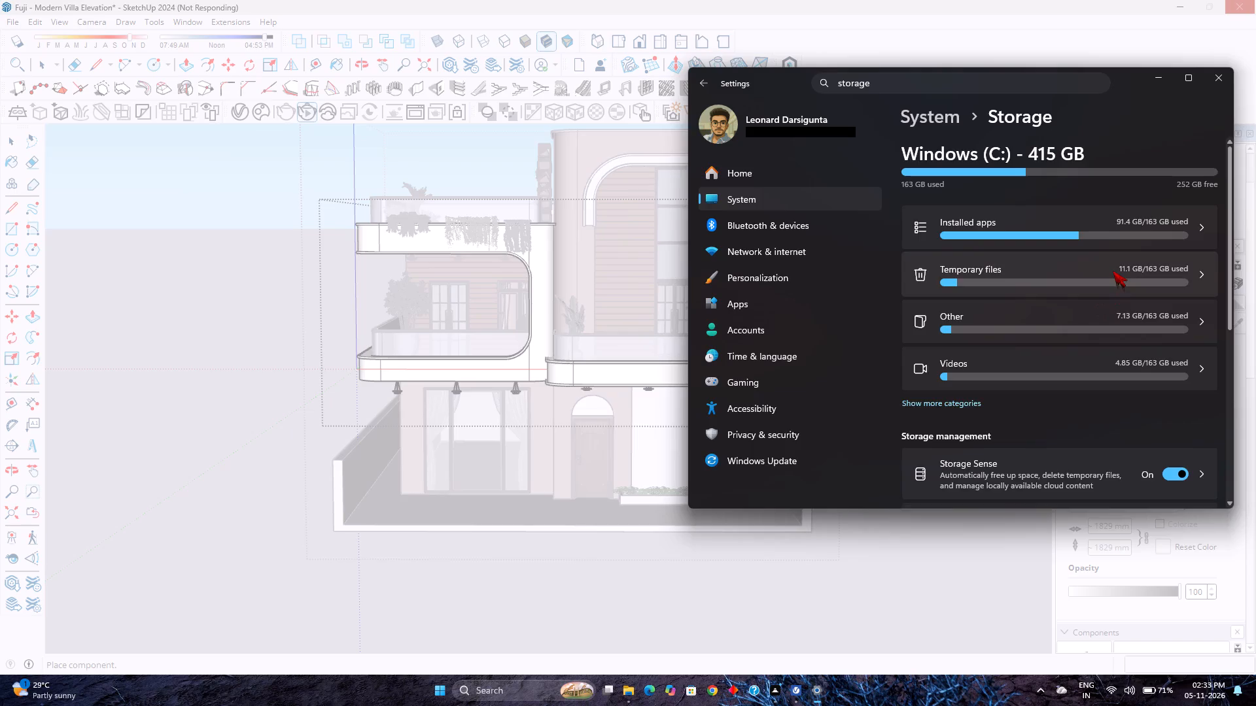
Add the Downloads category to the temporary files selected for removal on the C: drive.
left_click(1113, 271)
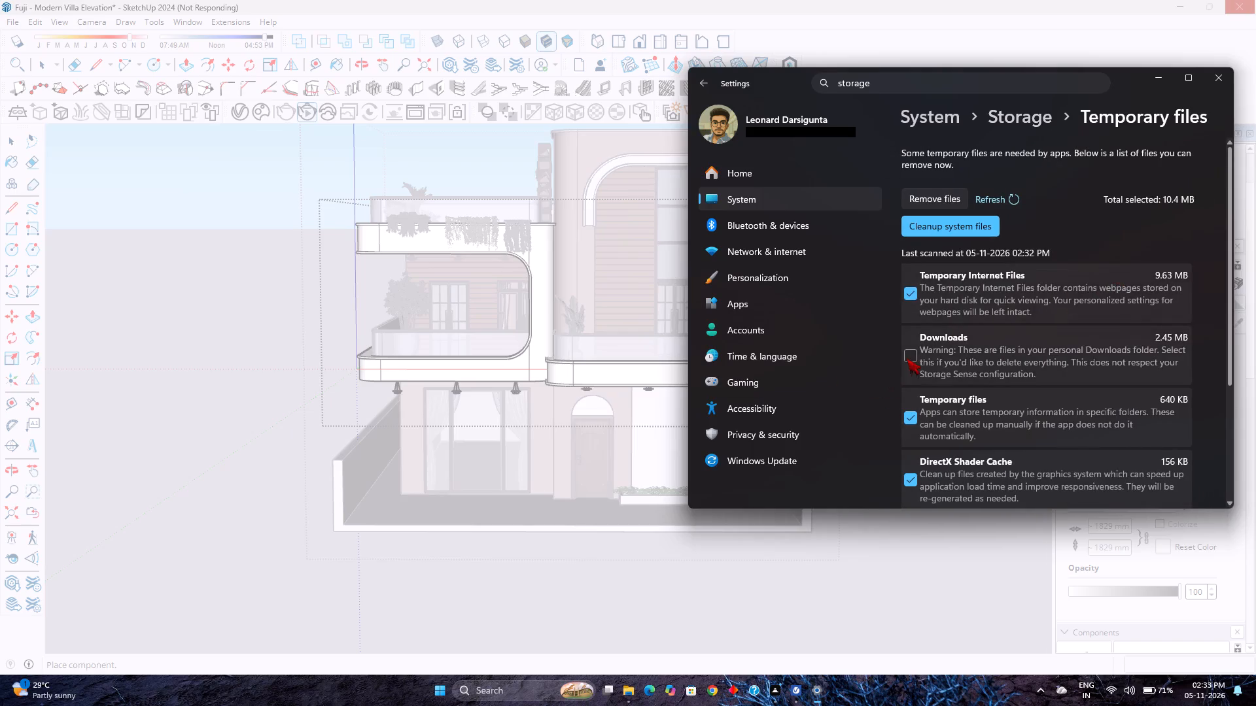
left_click(907, 357)
scroll(1022, 377, "down", 2)
scroll(1022, 377, "up", 2)
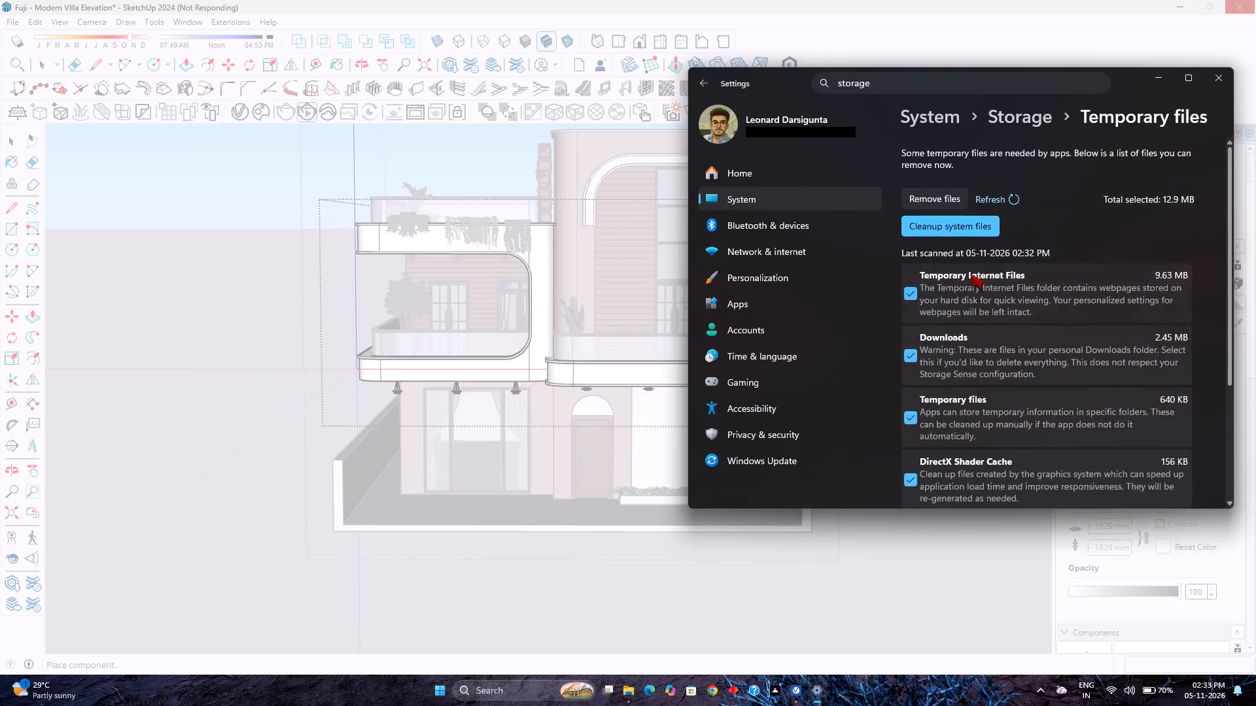
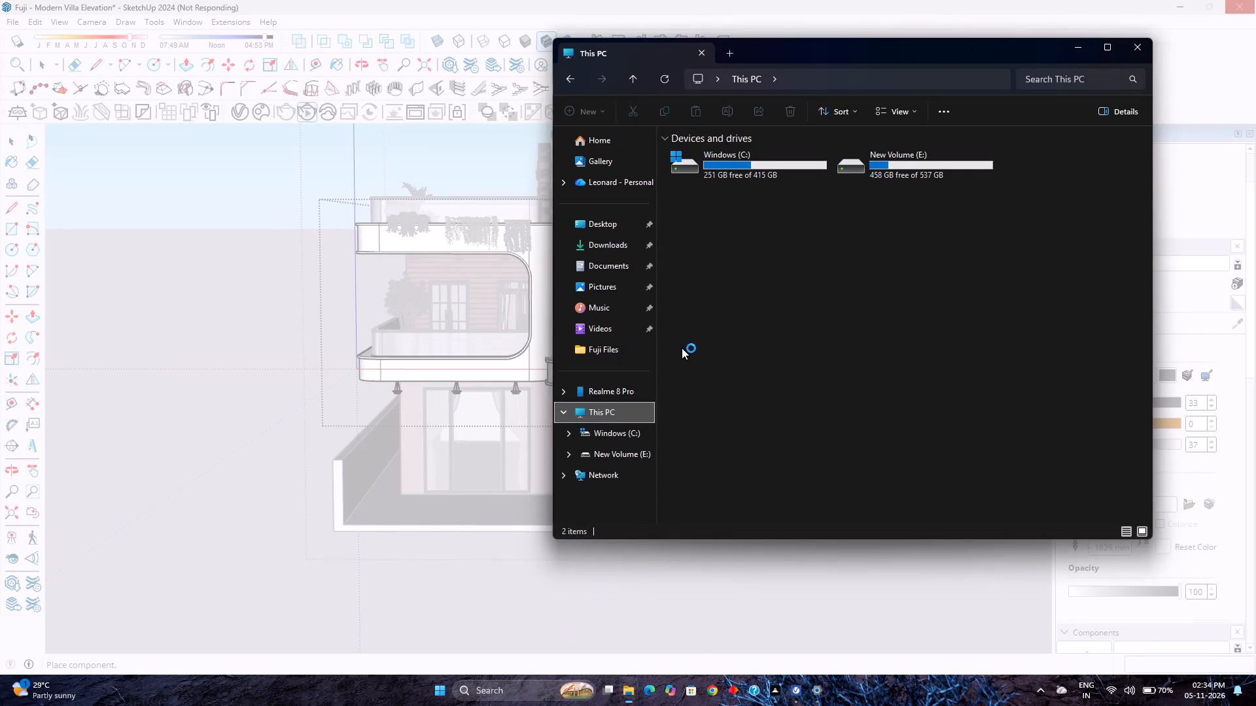
Check the contents of the Autodesk folder at the root of the C: drive.
left_click(610, 439)
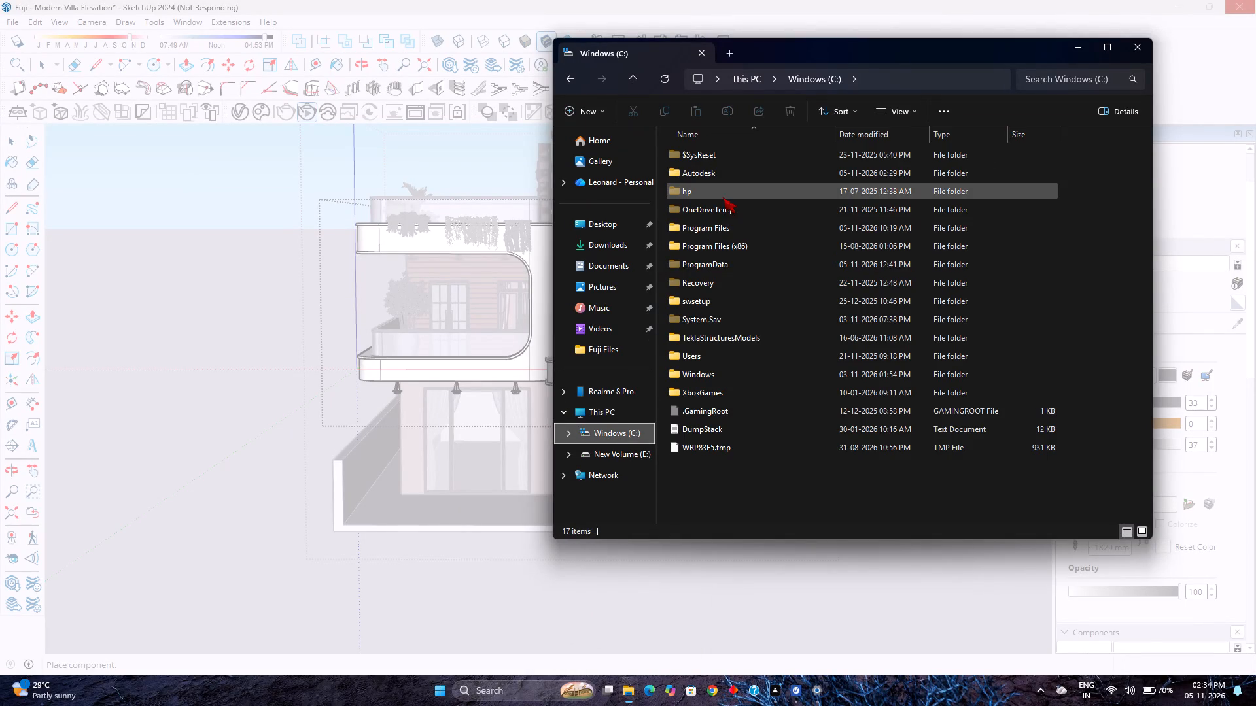
left_click(722, 172)
left_click(721, 172)
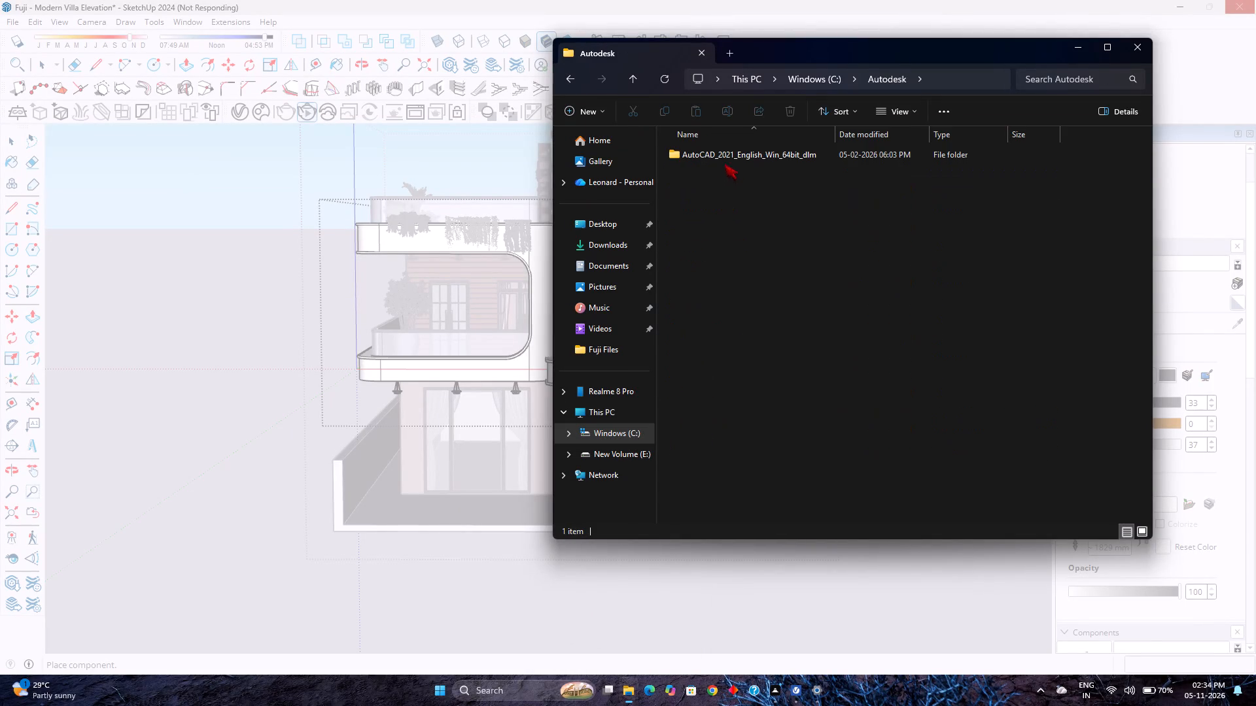
left_click(567, 78)
Open the Autodesk folder inside ProgramData on the C: drive and find its Revit folders.
double_click(750, 269)
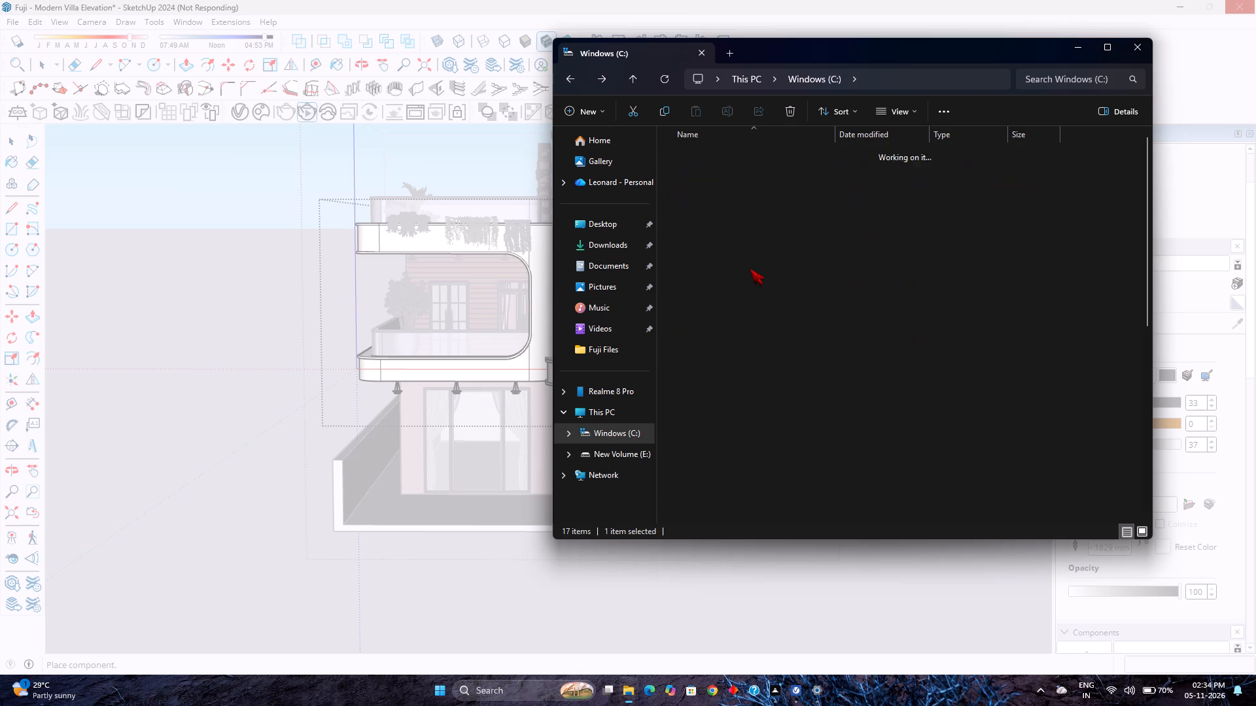
double_click(724, 186)
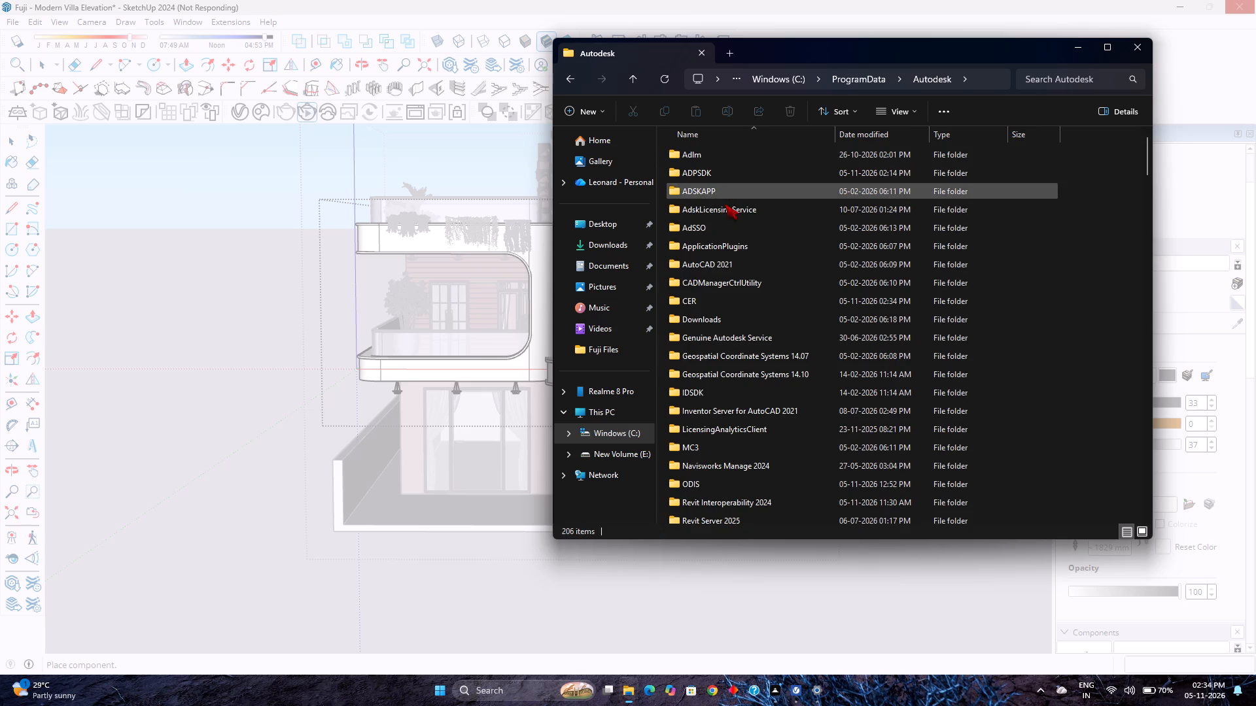
scroll(729, 452, "down", 1)
scroll(706, 503, "down", 1)
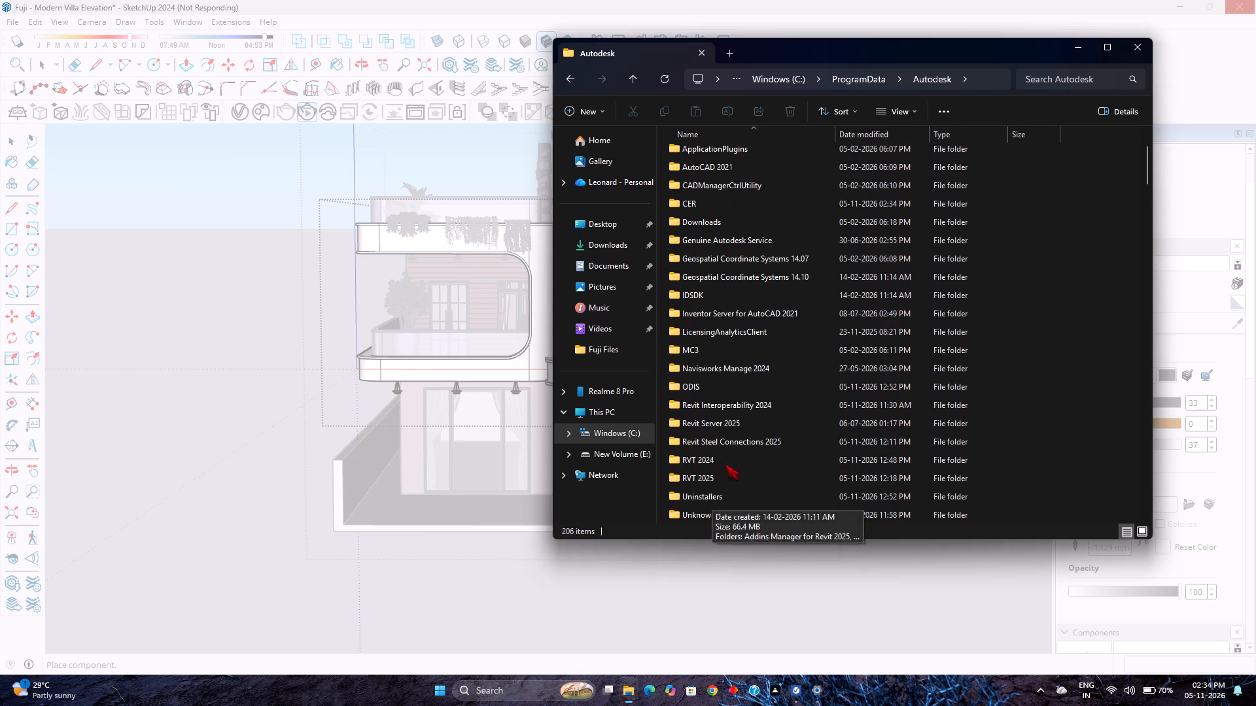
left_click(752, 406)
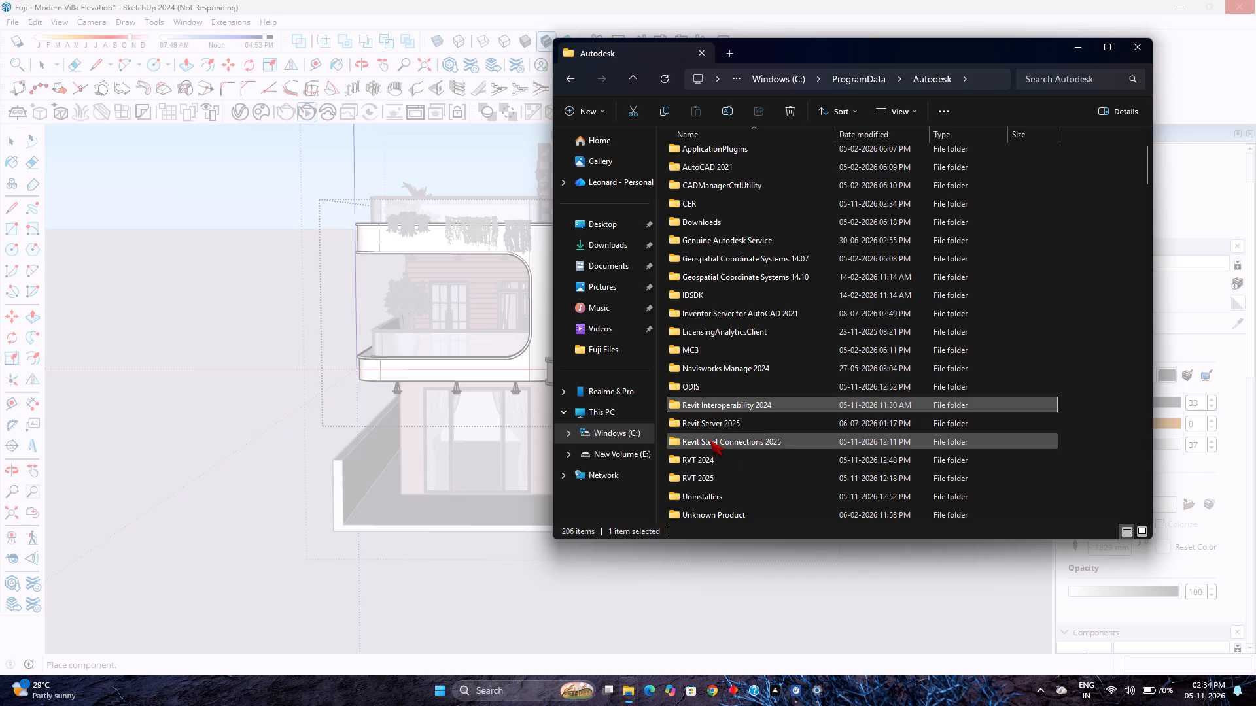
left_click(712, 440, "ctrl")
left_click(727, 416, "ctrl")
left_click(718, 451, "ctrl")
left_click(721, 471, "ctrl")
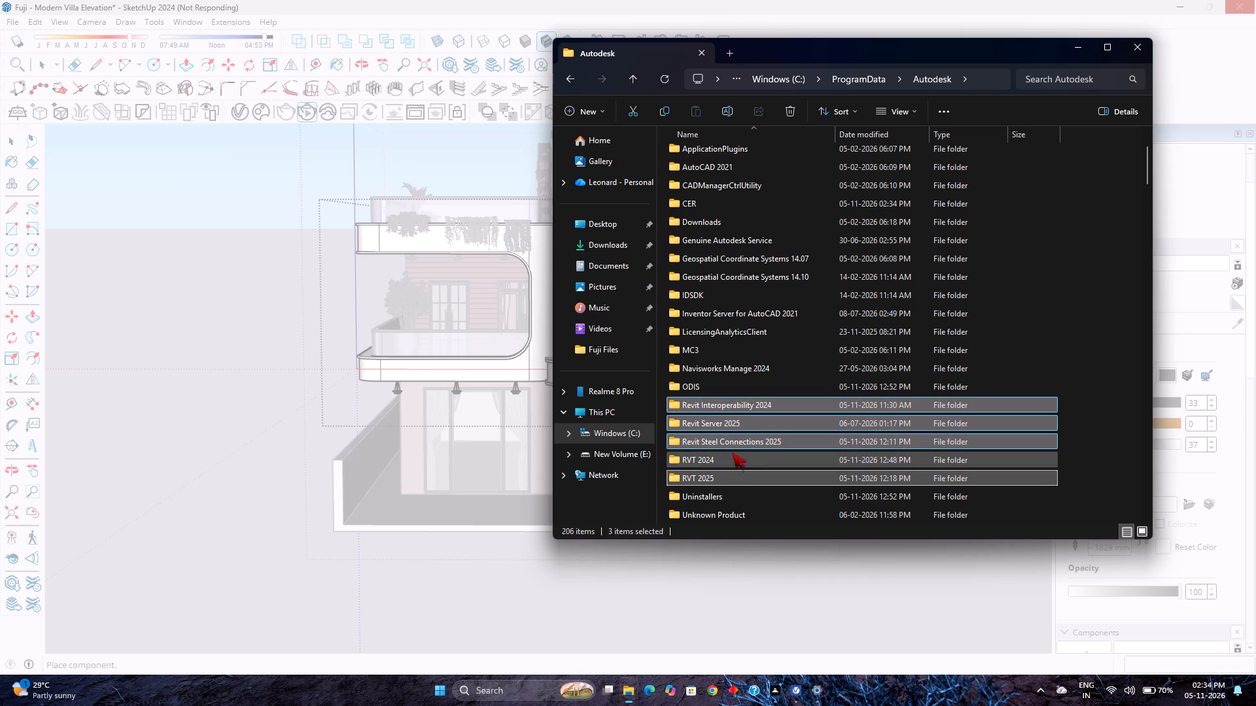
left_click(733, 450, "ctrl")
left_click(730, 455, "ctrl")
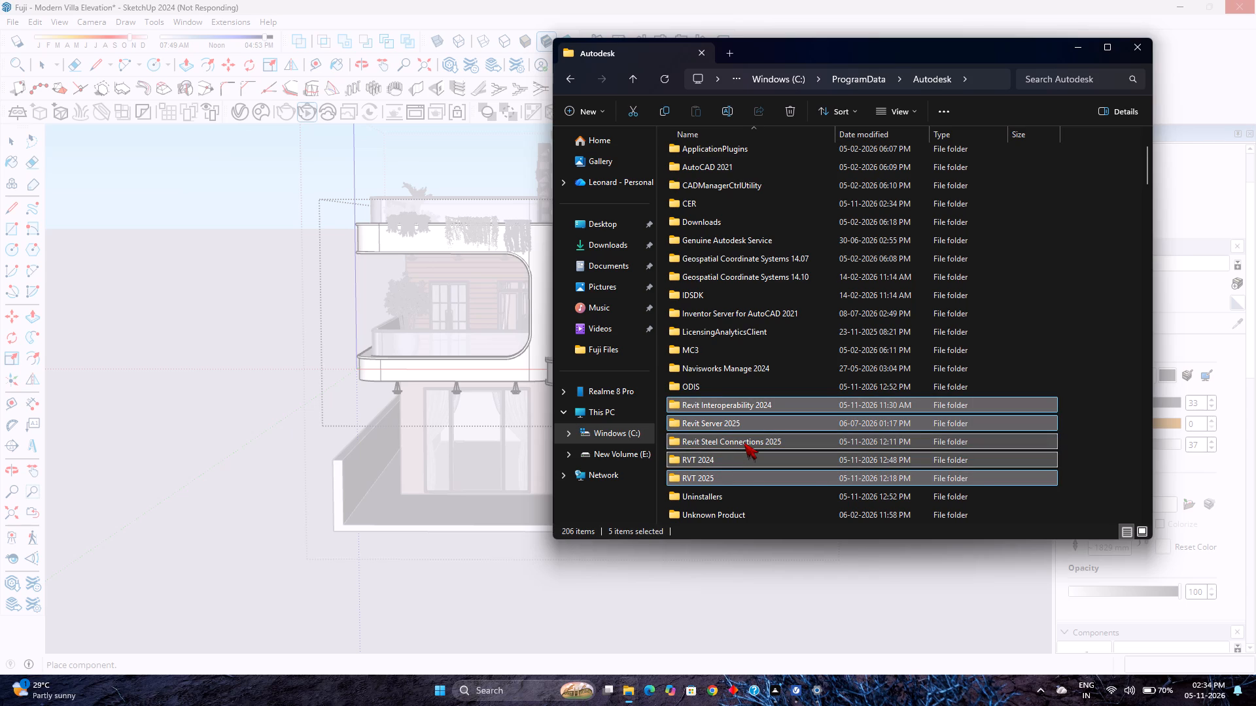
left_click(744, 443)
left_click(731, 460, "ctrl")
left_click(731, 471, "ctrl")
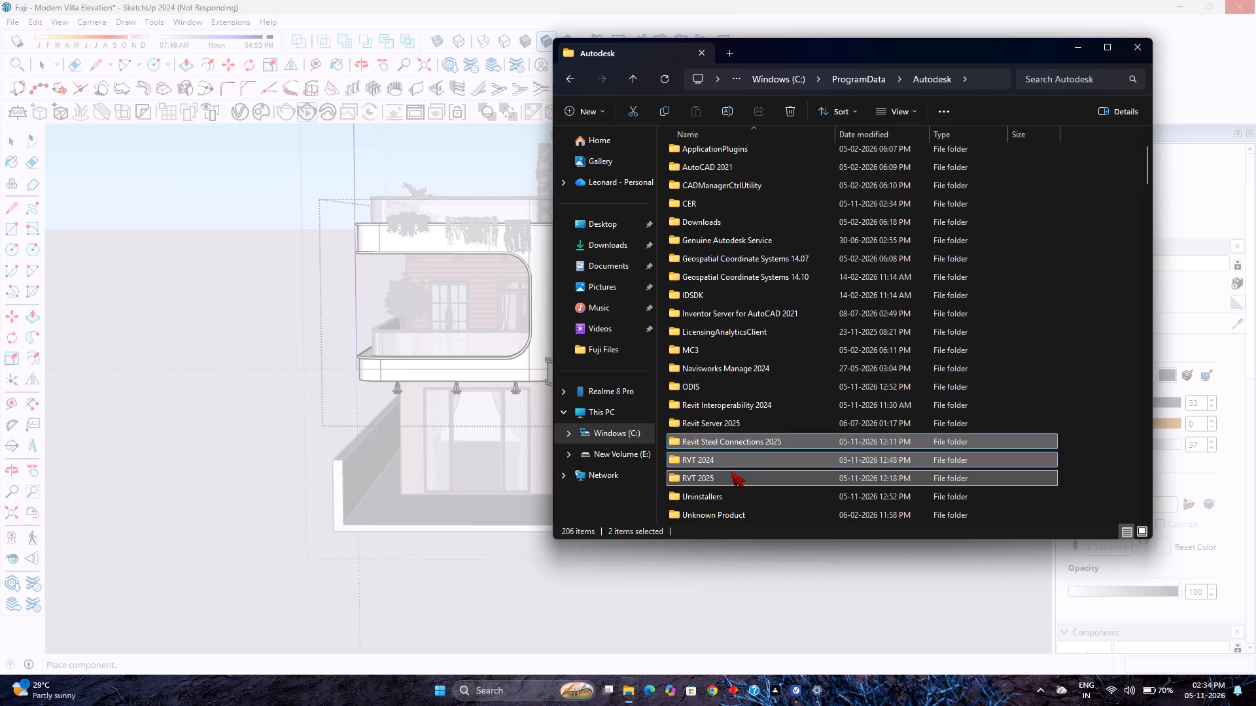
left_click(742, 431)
Delete the Revit Interoperability 2024, Revit Server 2025, RVT 2024 and RVT 2025 folders from ProgramData\Autodesk, granting administrator permission.
left_click(735, 457)
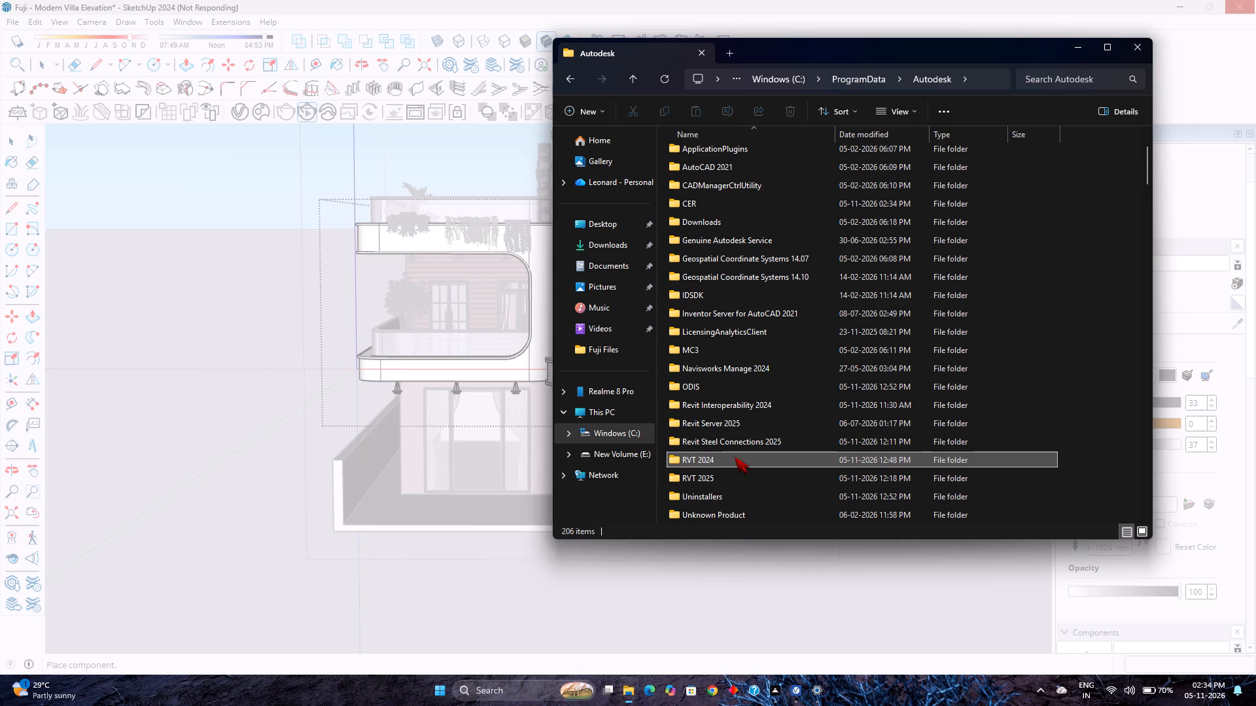
left_click(728, 474, "ctrl")
left_click(741, 418, "ctrl")
left_click(745, 407, "ctrl")
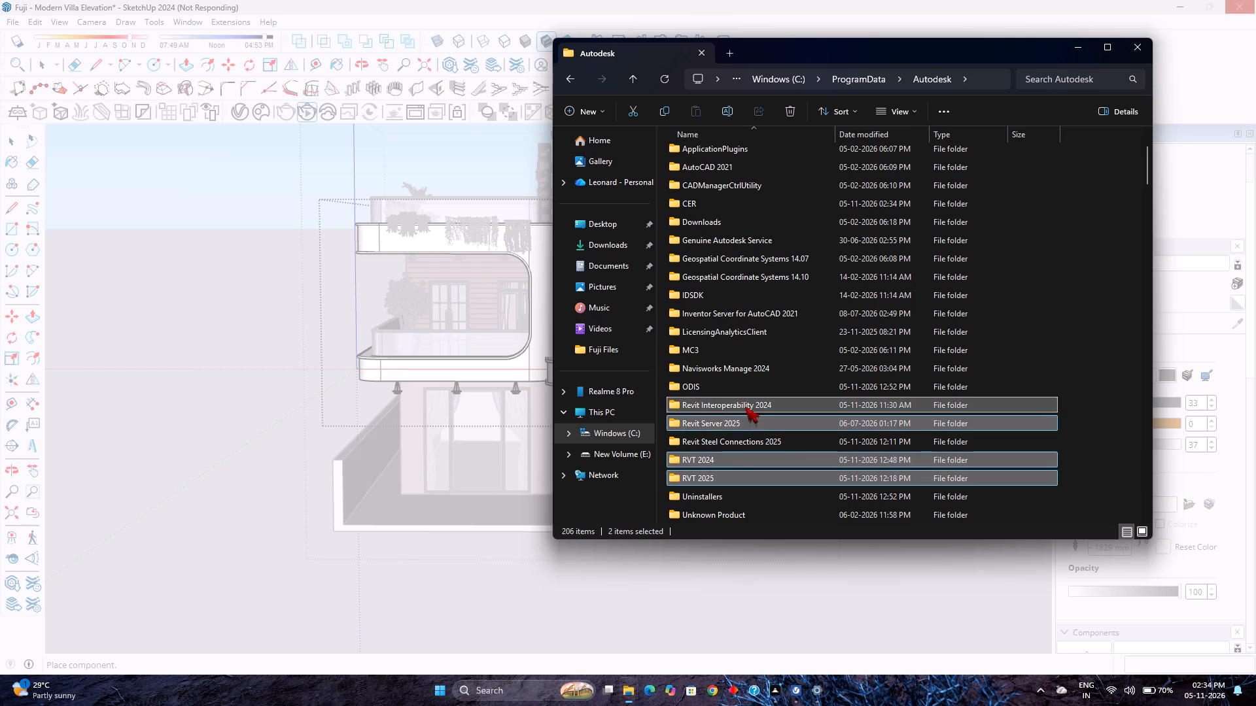
scroll(711, 438, "down", 2)
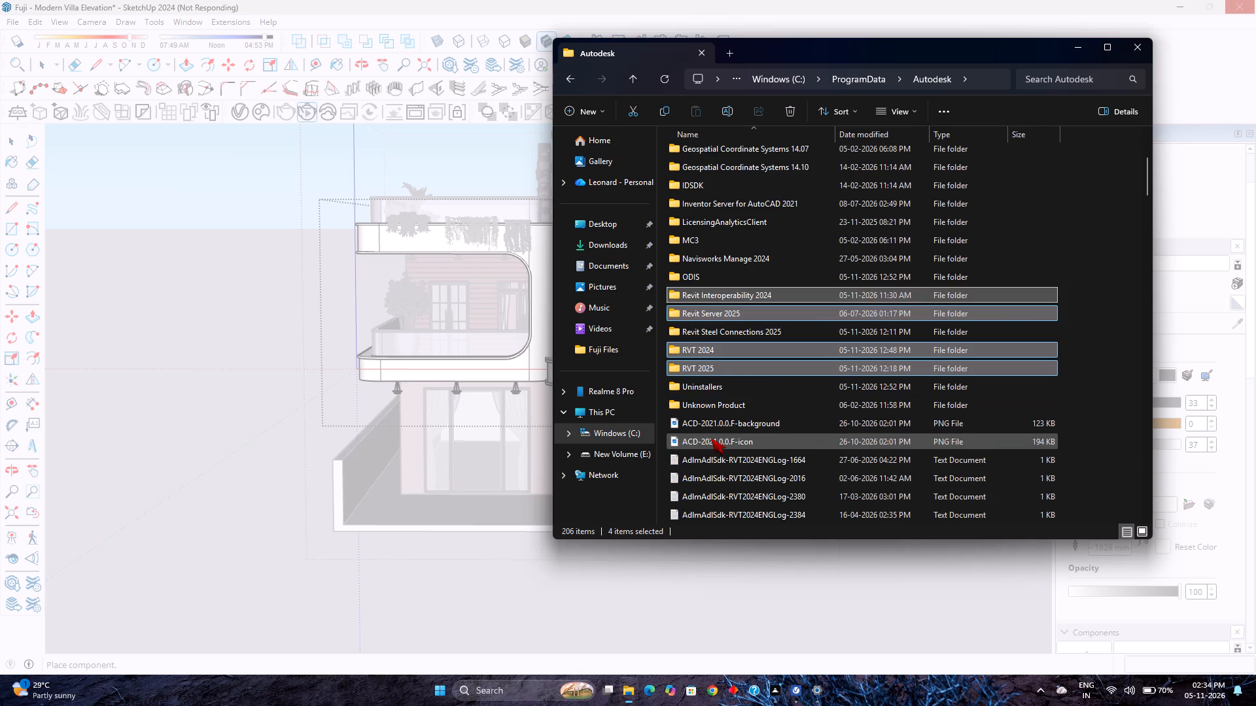
scroll(711, 438, "down", 12)
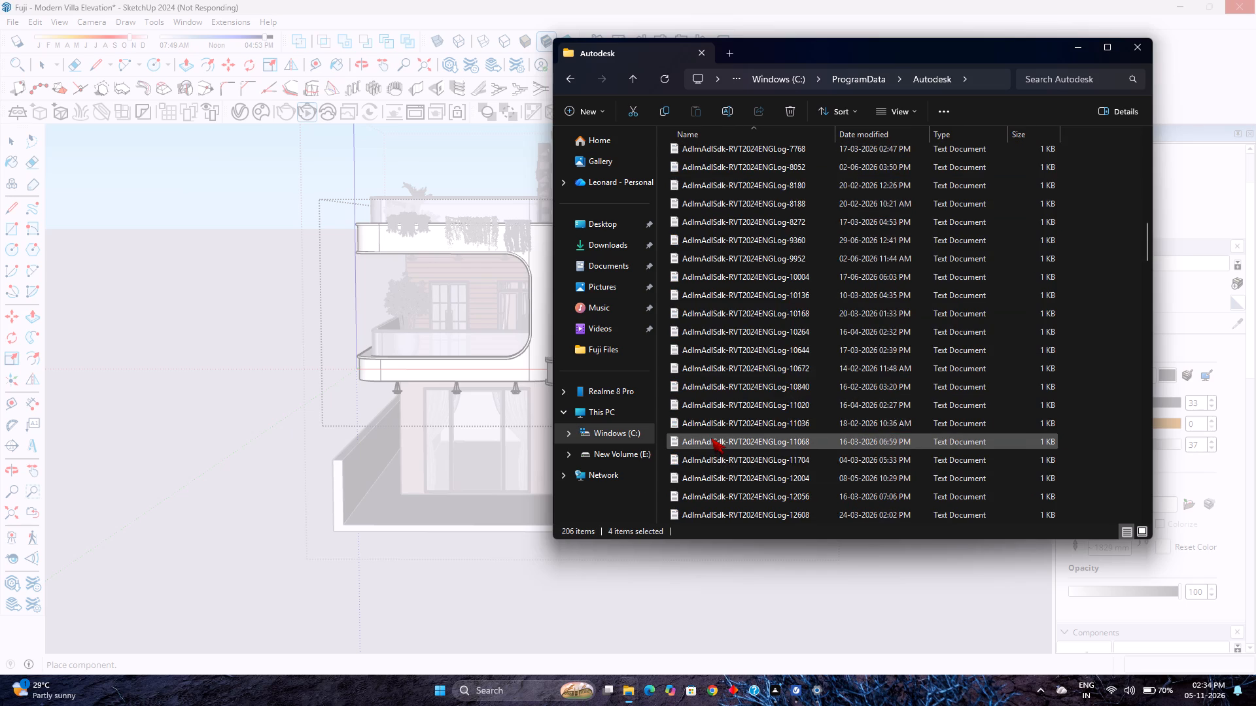
scroll(711, 438, "down", 3)
scroll(711, 438, "up", 17)
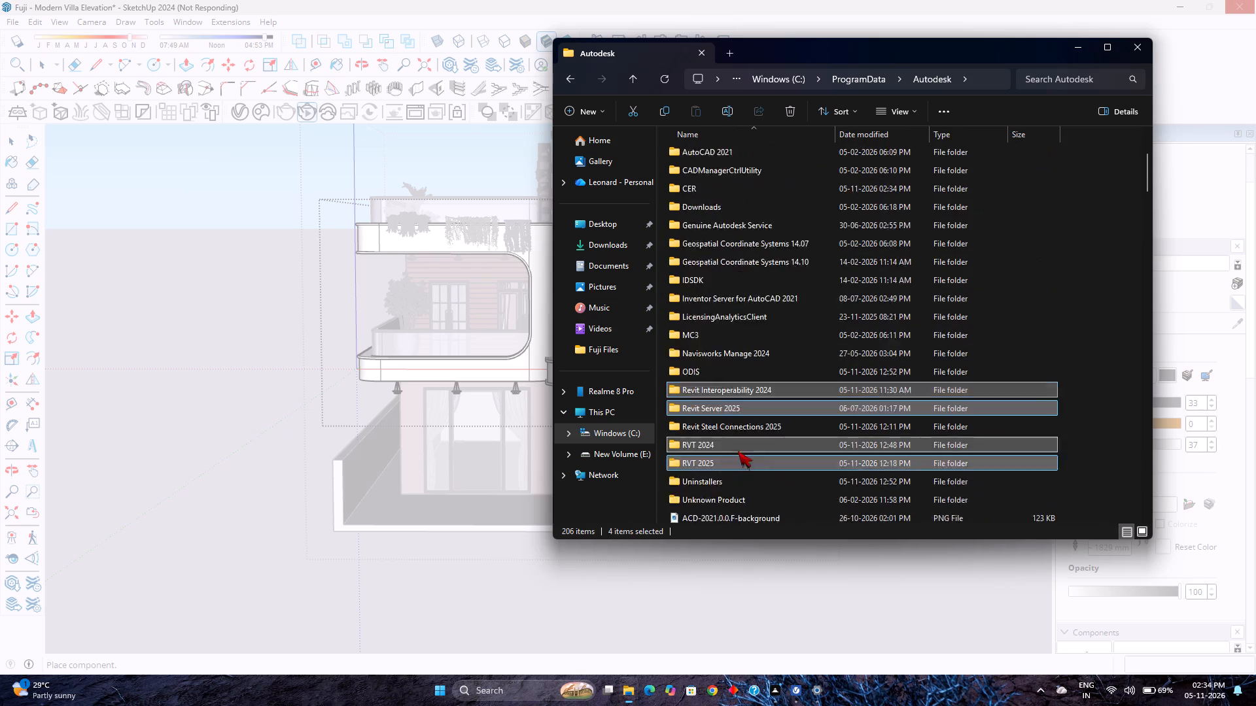
key("Delete")
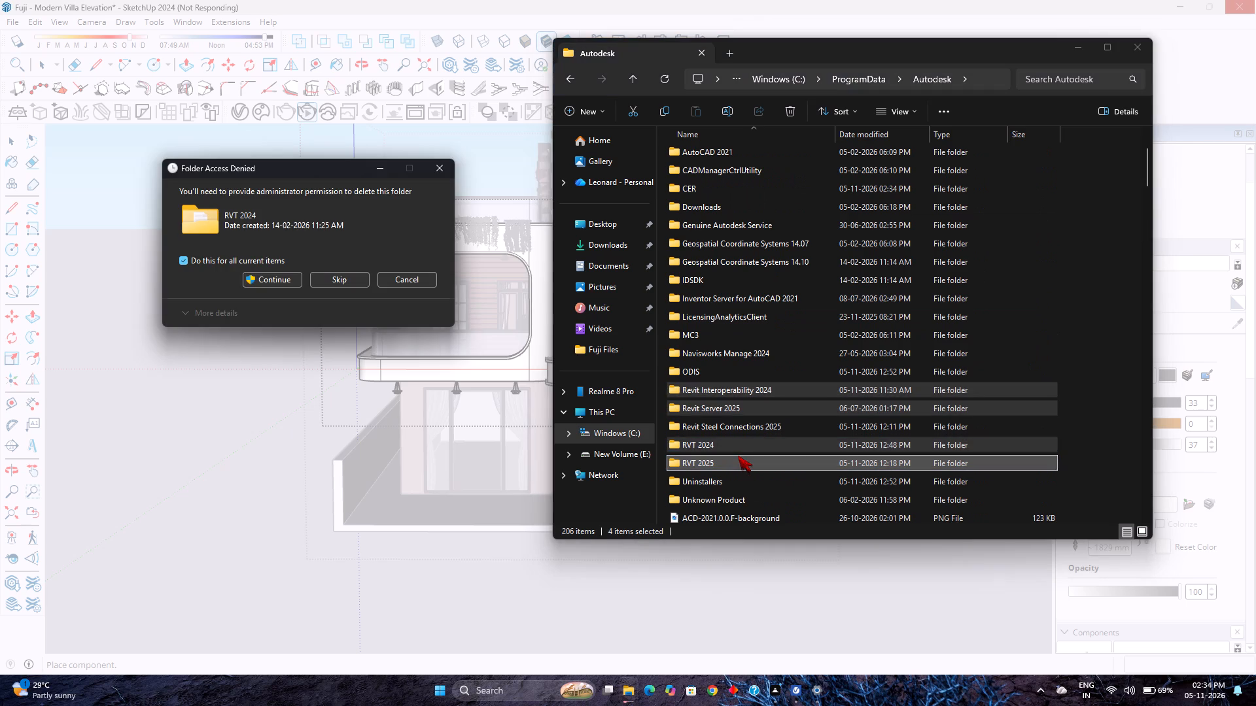
left_click(281, 278)
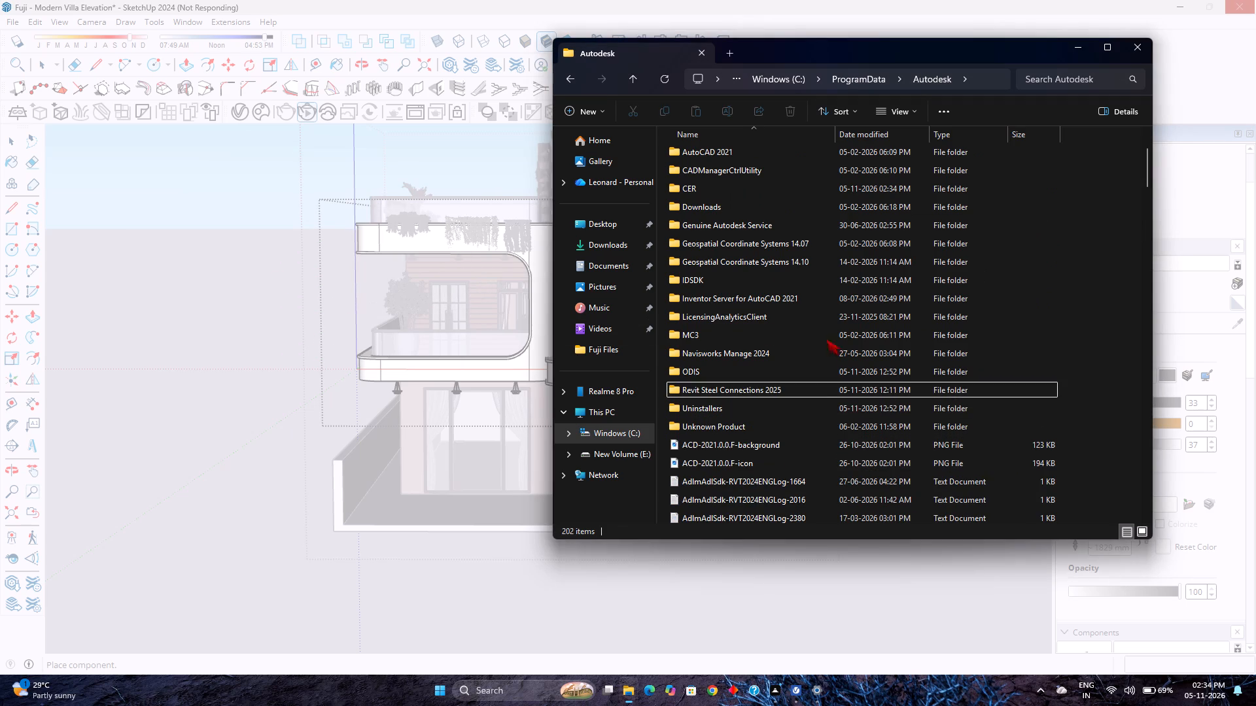
Delete everything inside the Uninstallers folder of ProgramData\Autodesk, granting permission, and remove the Uninstallers folder itself.
double_click(770, 411)
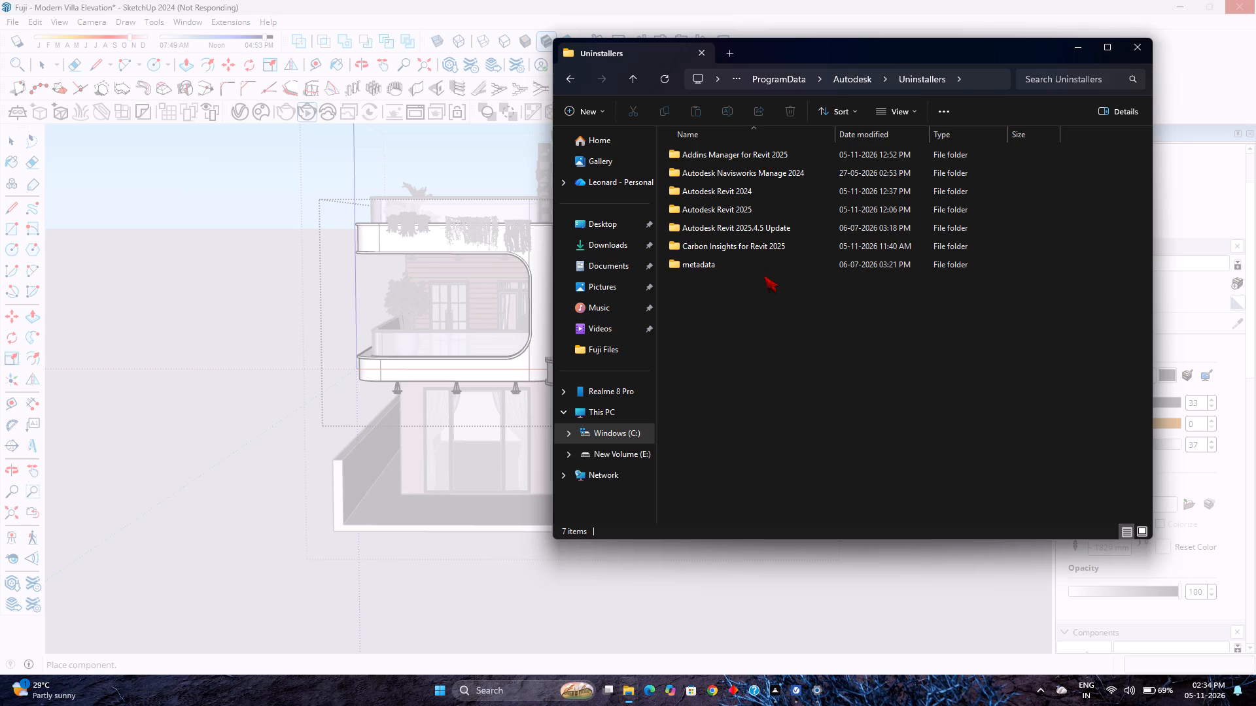
left_click_drag(807, 360, 716, 180, "ctrl")
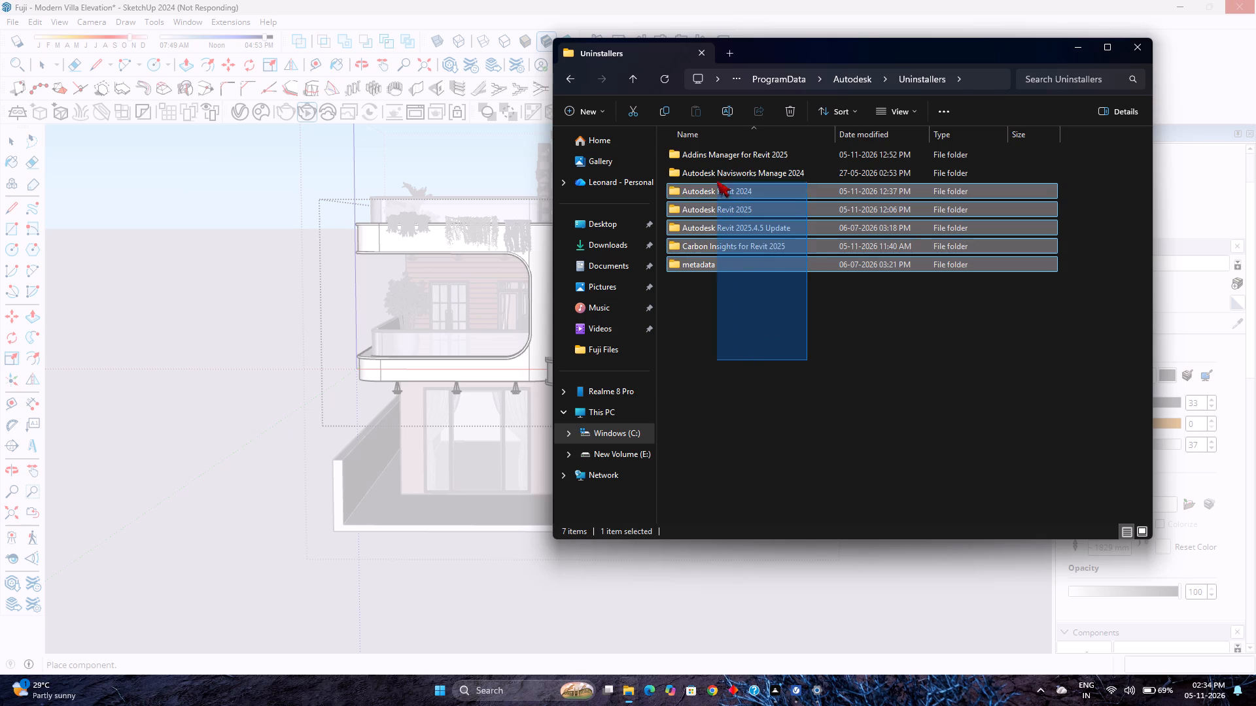
left_click_drag(716, 180, 705, 150, "ctrl")
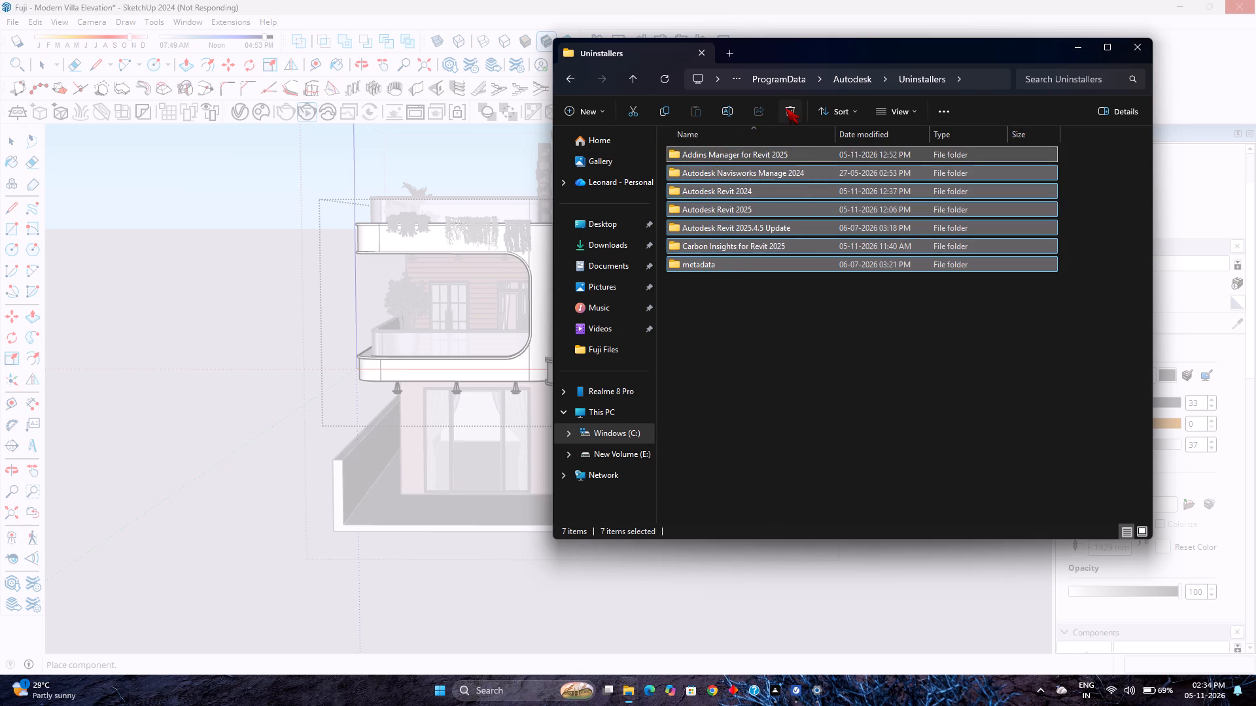
left_click(786, 108)
left_click(616, 277)
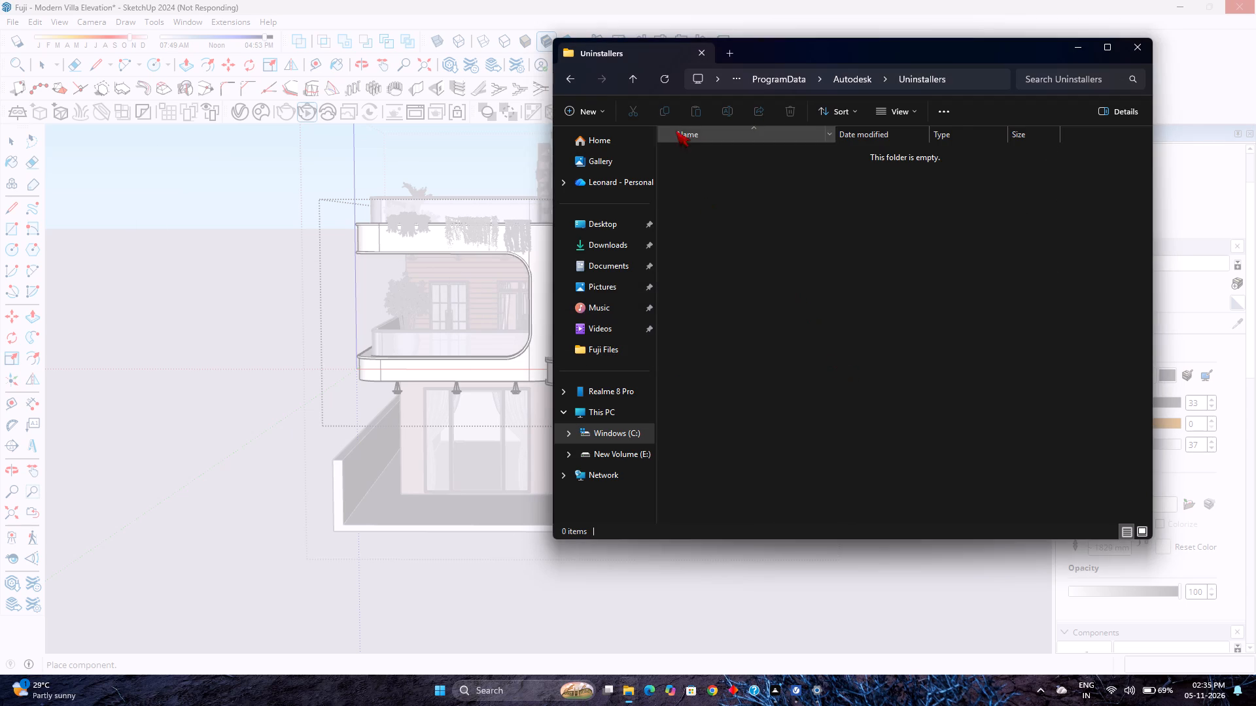
left_click(572, 78)
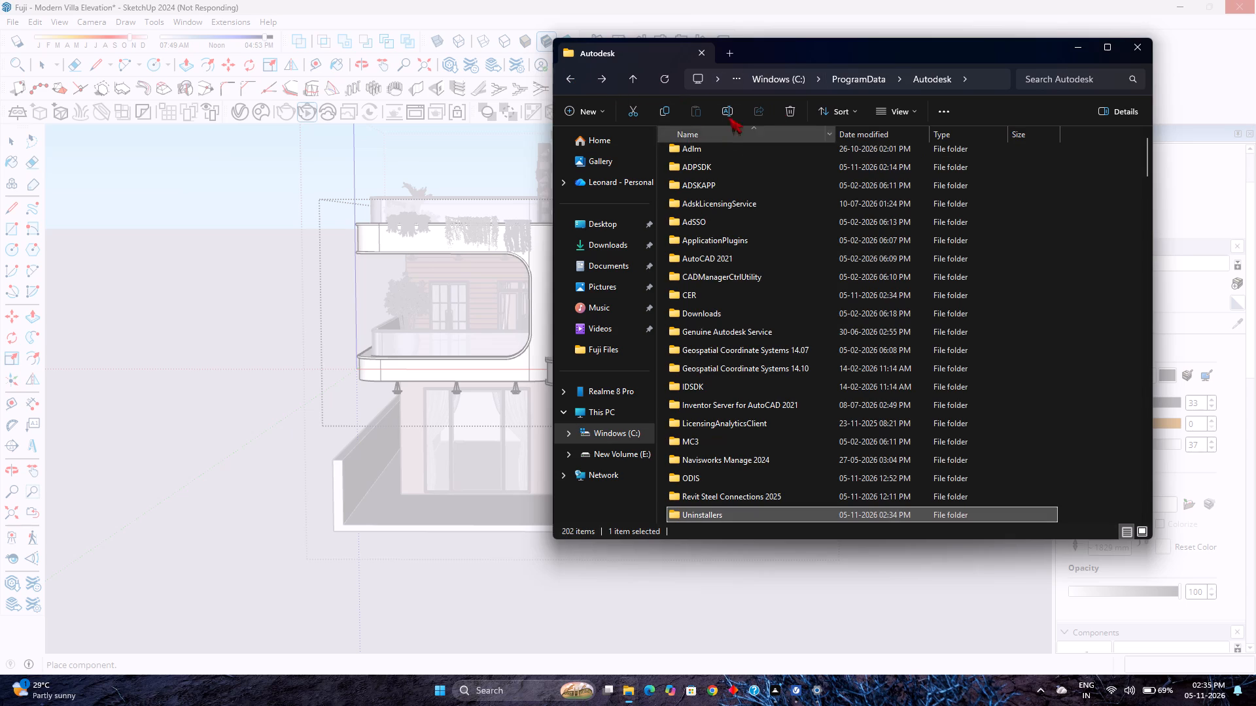
left_click(793, 109)
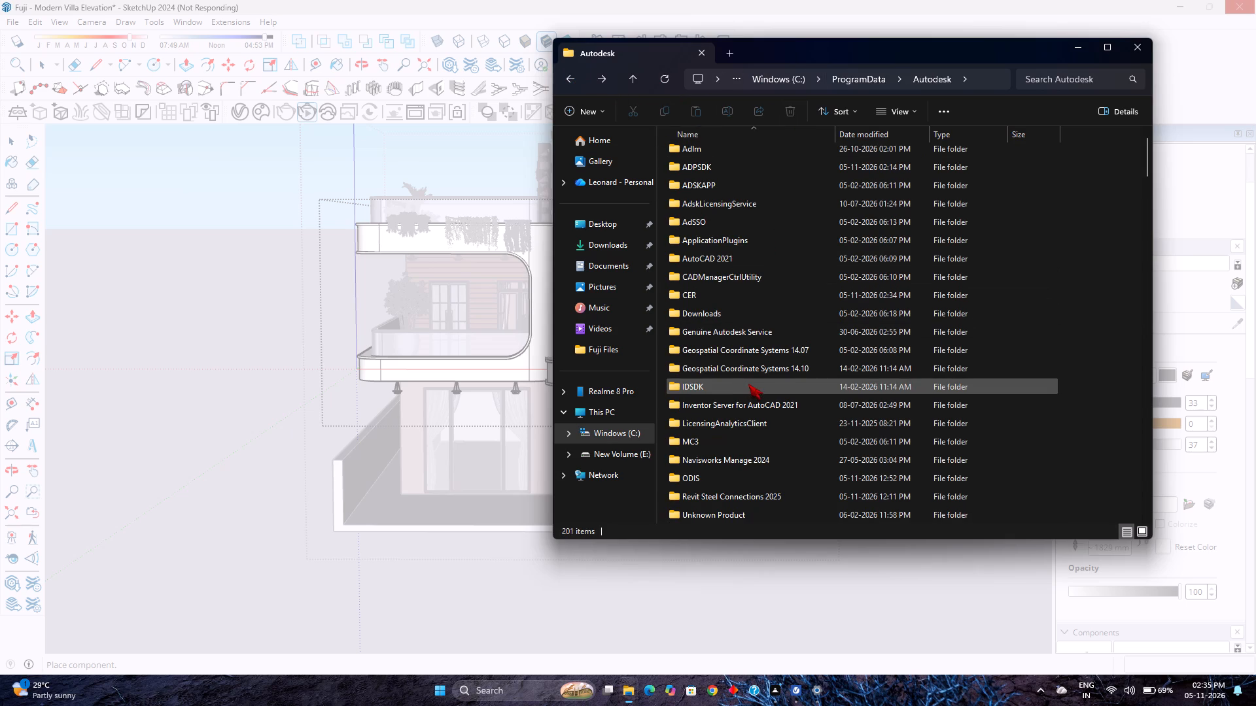
Check the contents of the Downloads folder in ProgramData\Autodesk.
double_click(766, 311)
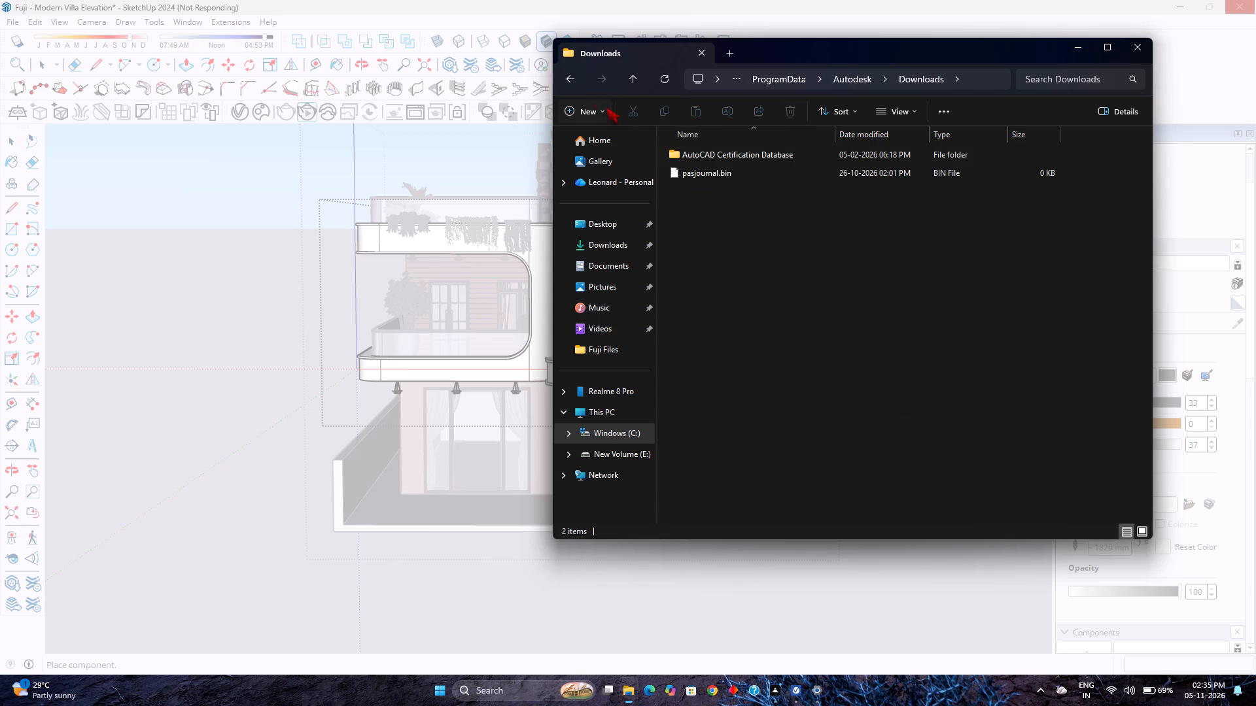
left_click(564, 75)
Check inside the Revit Steel Connections 2025 folder and delete that folder from ProgramData\Autodesk.
scroll(828, 441, "down", 1)
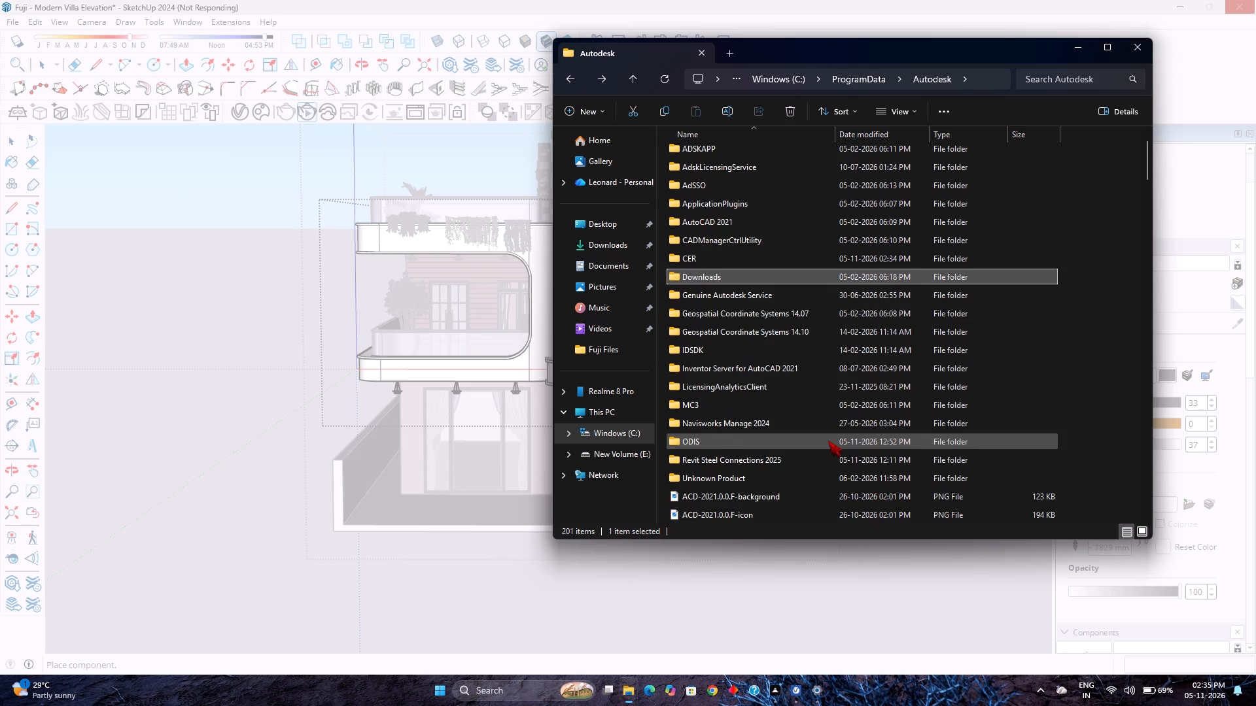
scroll(828, 441, "down", 1)
double_click(794, 405)
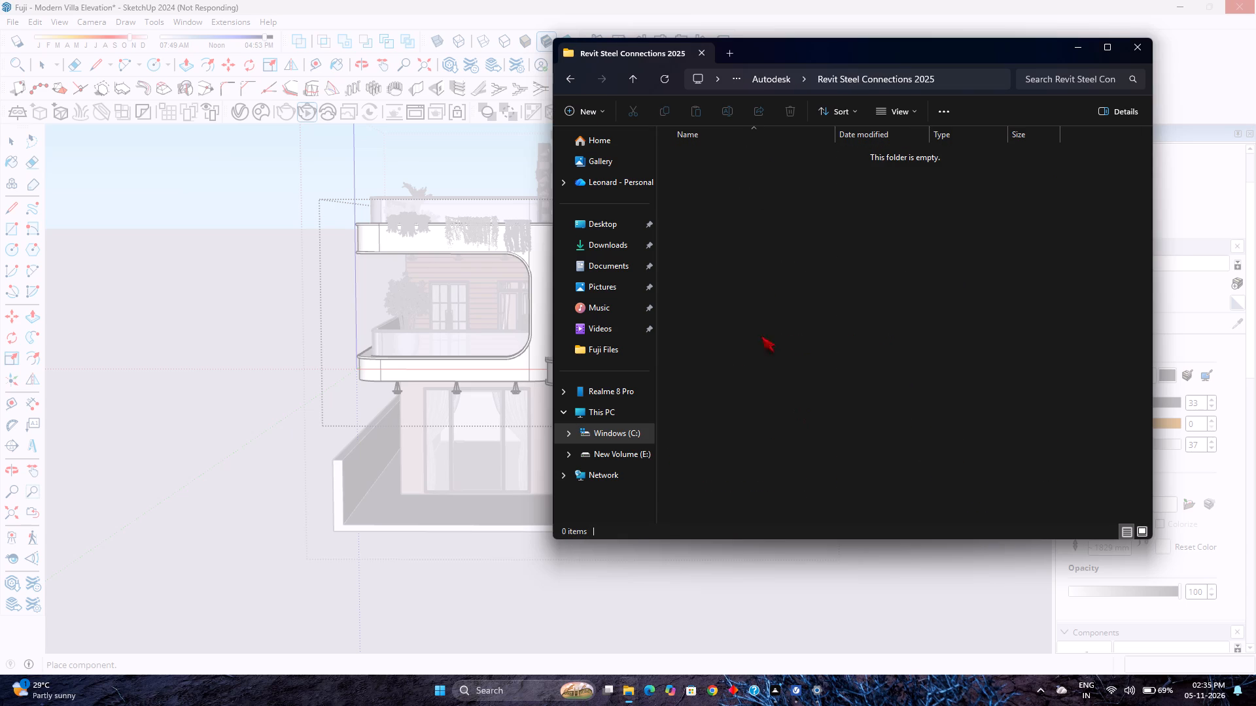
left_click(563, 82)
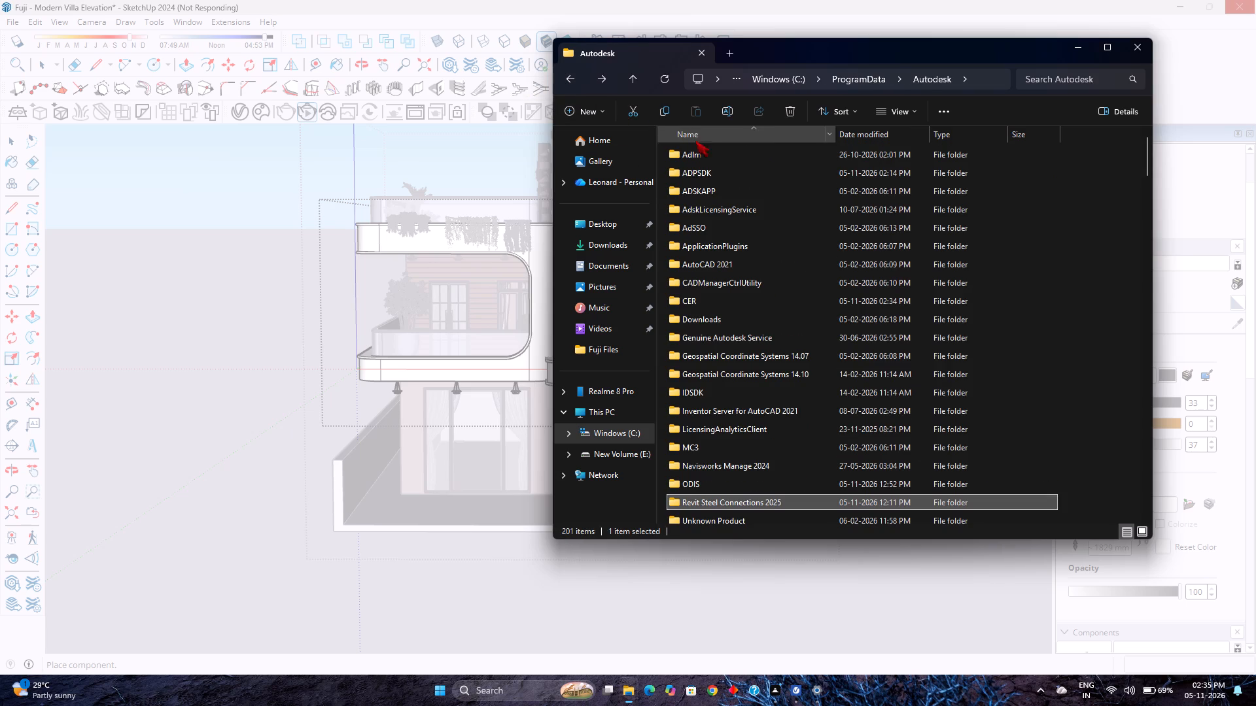
left_click(790, 107)
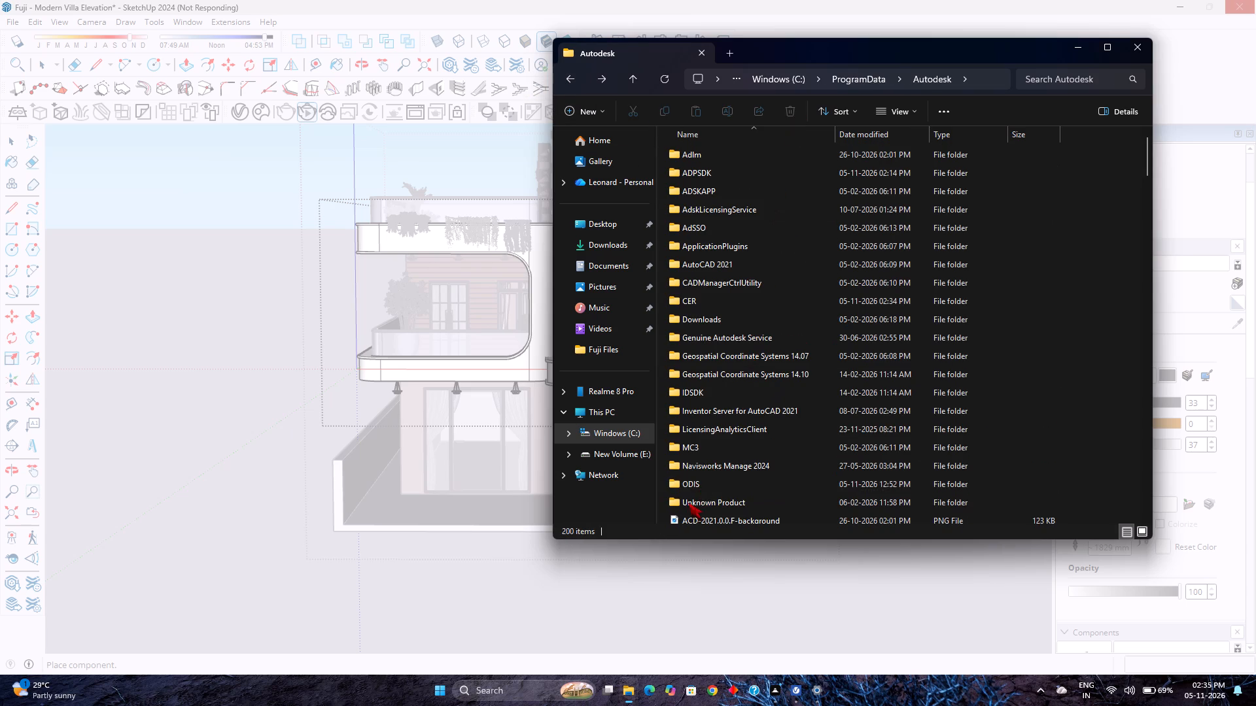
Inspect the Unknown Product folder and the remaining items in ProgramData\Autodesk for Revit leftovers, and return to ProgramData.
double_click(688, 503)
double_click(762, 146)
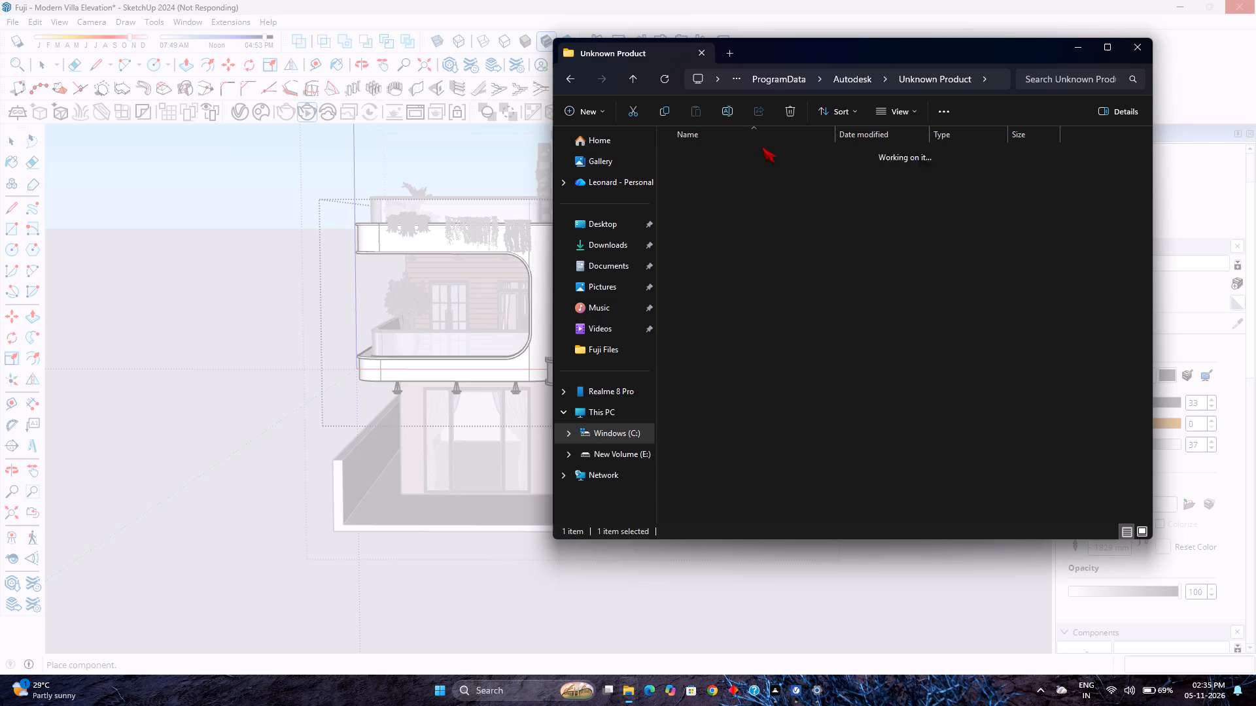
double_click(576, 83)
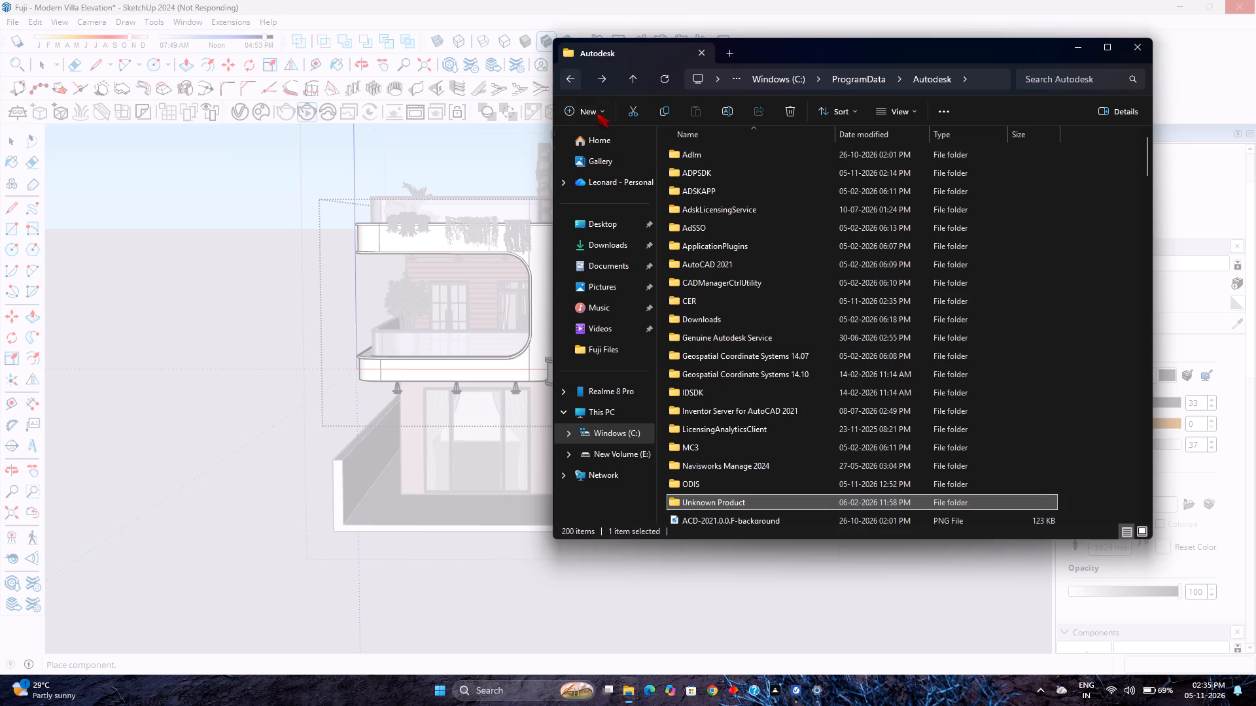
scroll(744, 371, "down", 2)
scroll(750, 399, "up", 1)
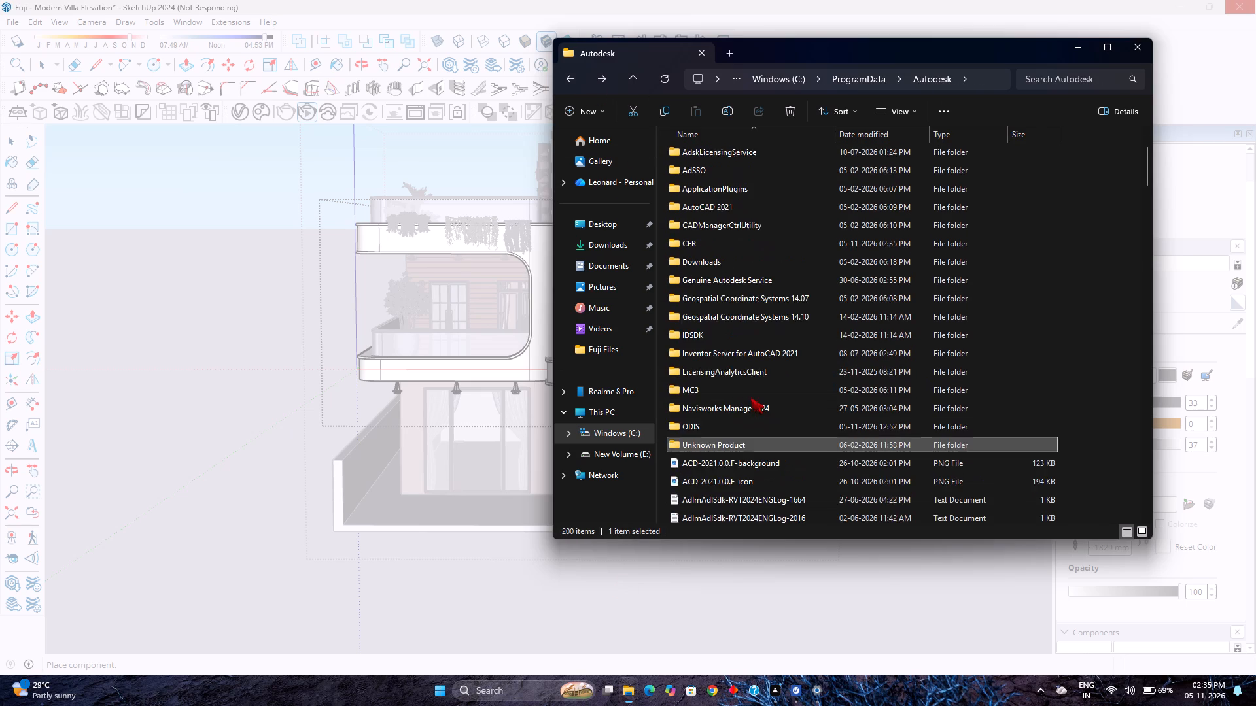
scroll(750, 397, "up", 6)
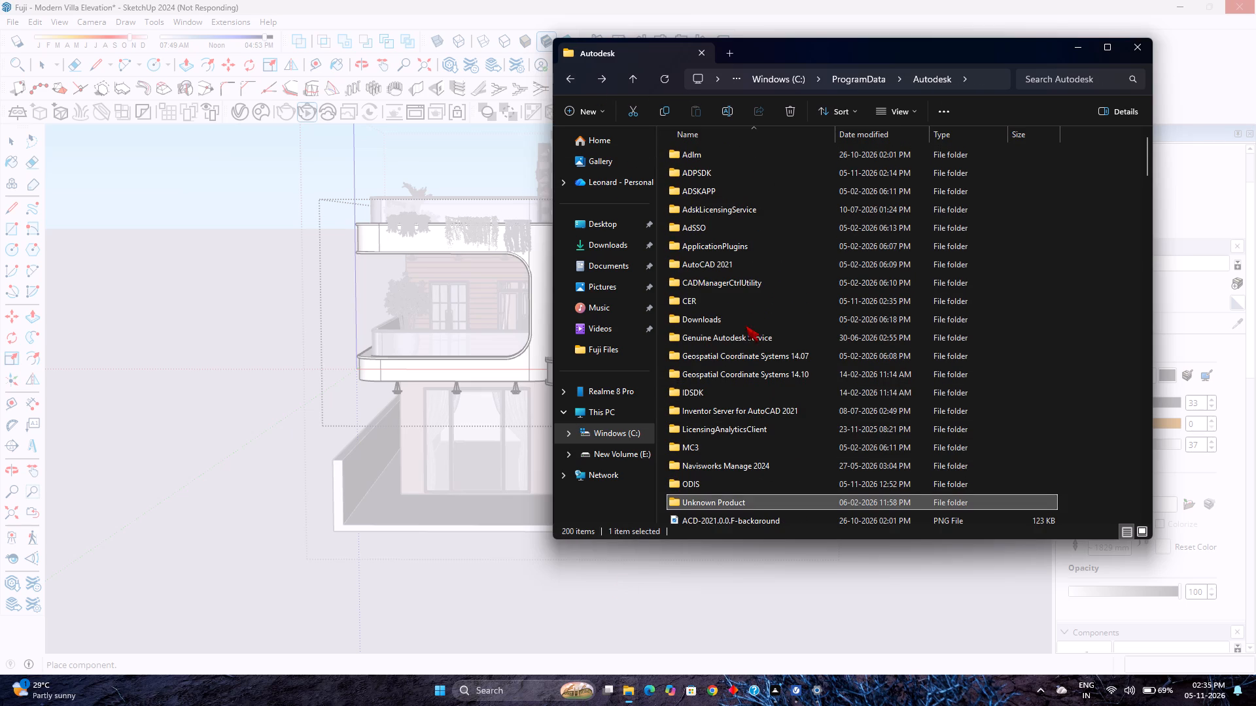
scroll(736, 320, "up", 2)
scroll(770, 363, "down", 6)
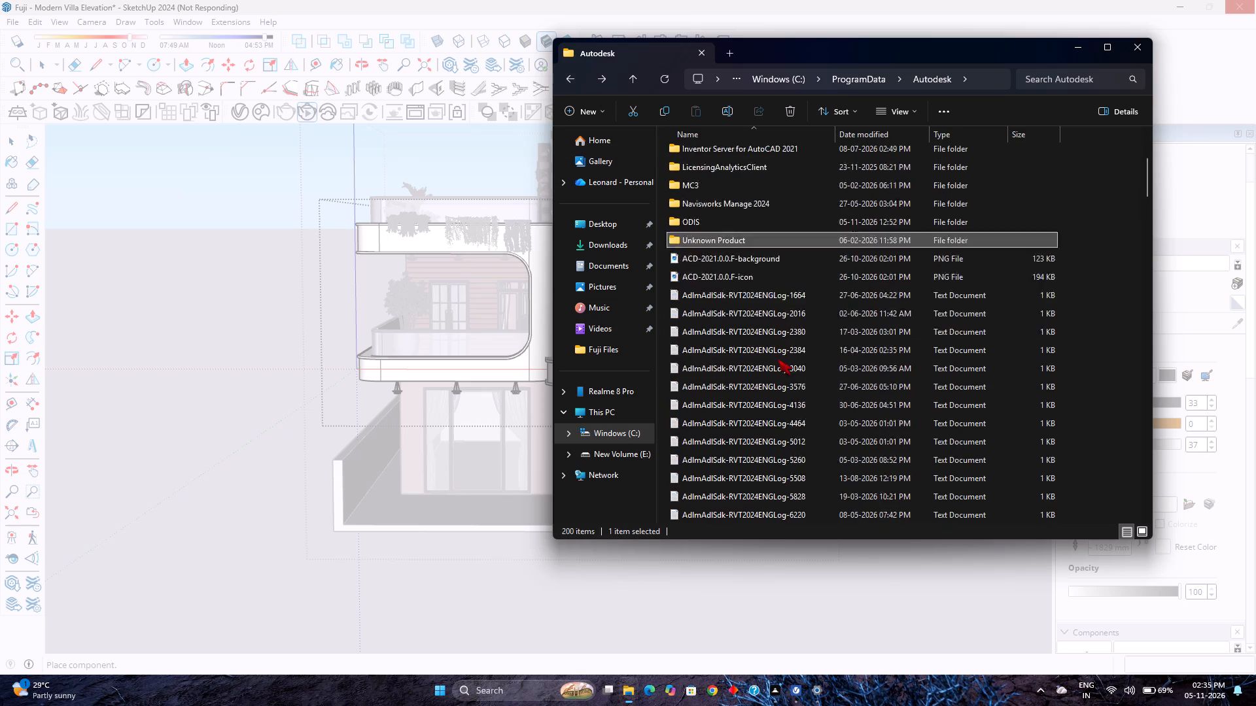
scroll(778, 359, "down", 8)
scroll(779, 360, "up", 20)
scroll(779, 360, "up", 1)
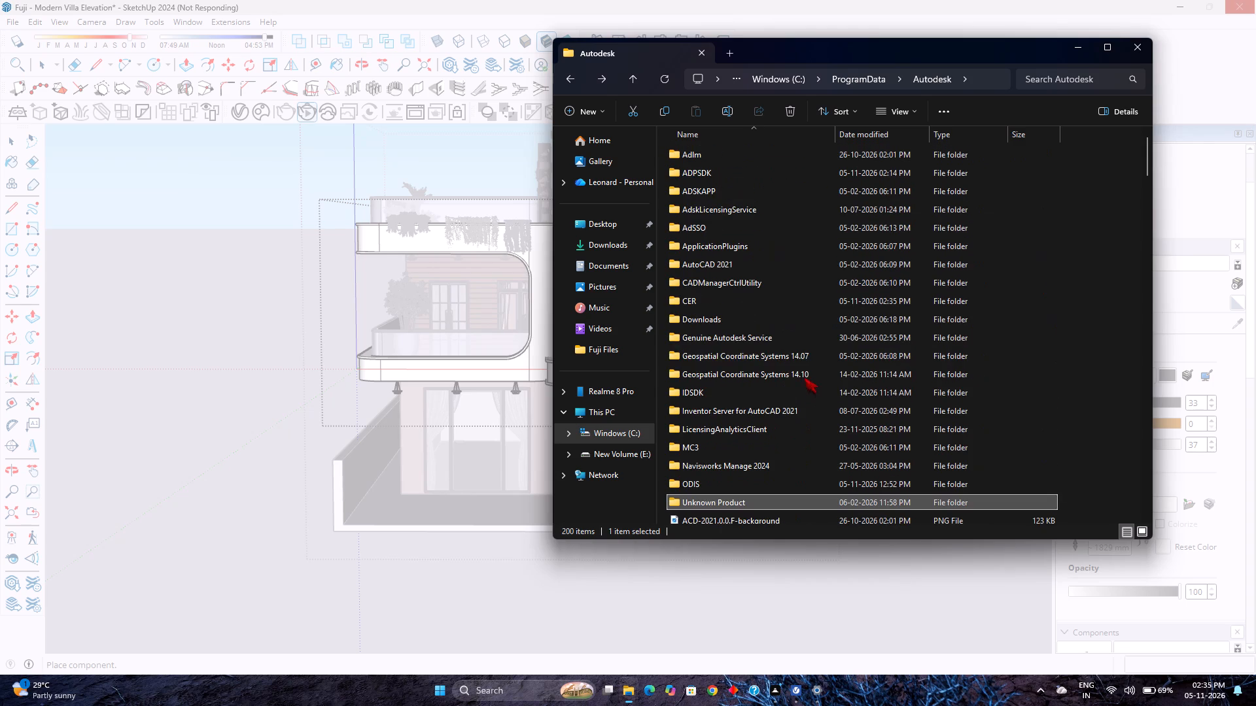
left_click(567, 80)
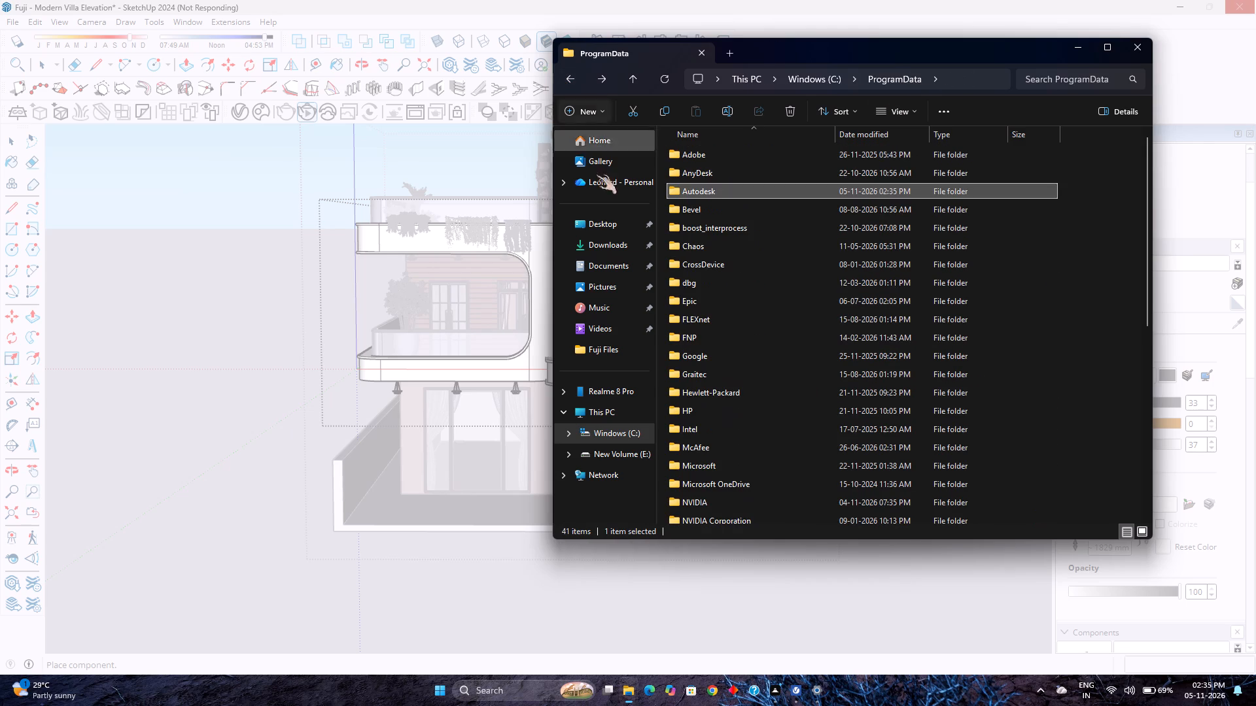
Check the Autodesk folder in Program Files (x86), including Autodesk Desktop App, for Revit leftovers and return to the C: drive.
left_click(564, 81)
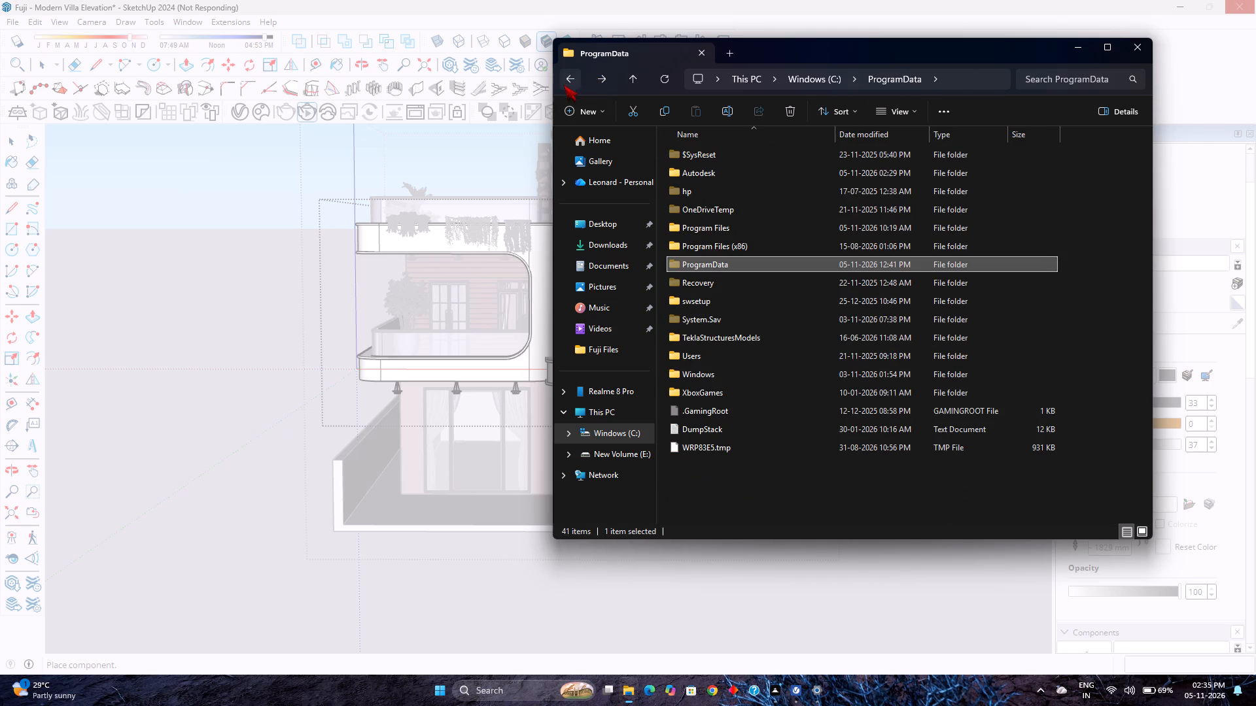
double_click(716, 249)
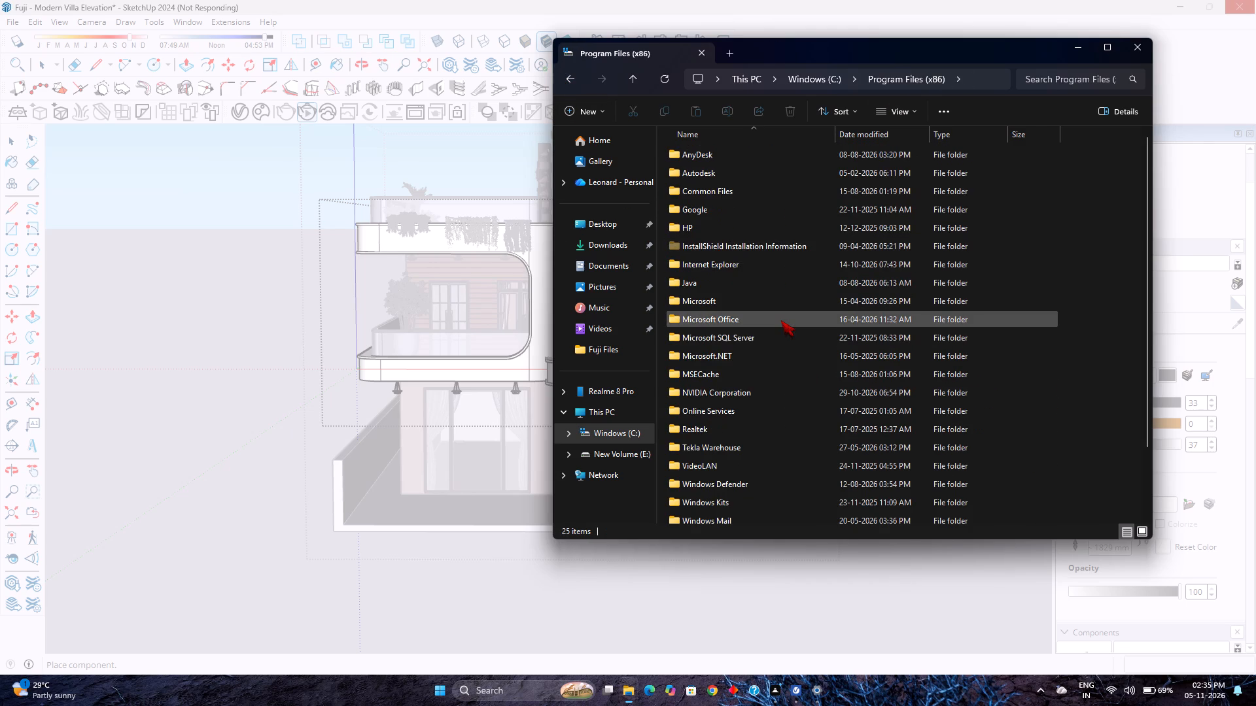
scroll(772, 317, "down", 2)
scroll(772, 317, "up", 3)
double_click(730, 169)
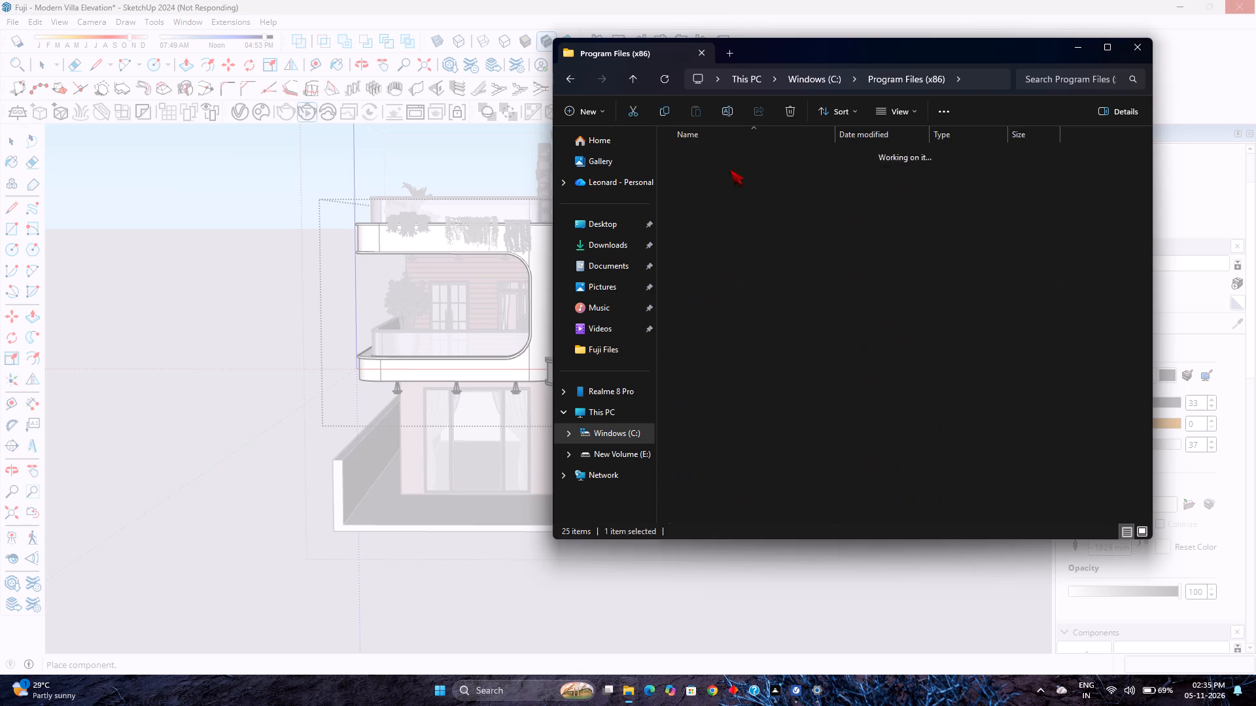
double_click(754, 172)
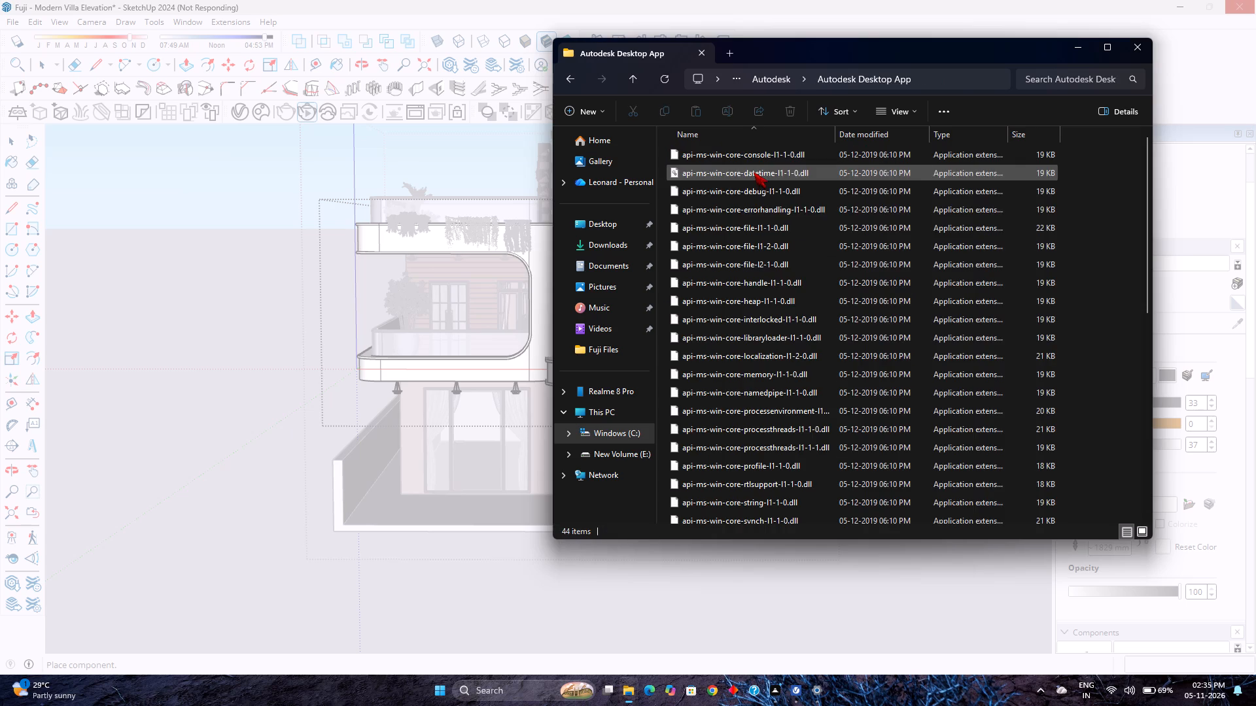
left_click(577, 78)
left_click(577, 78)
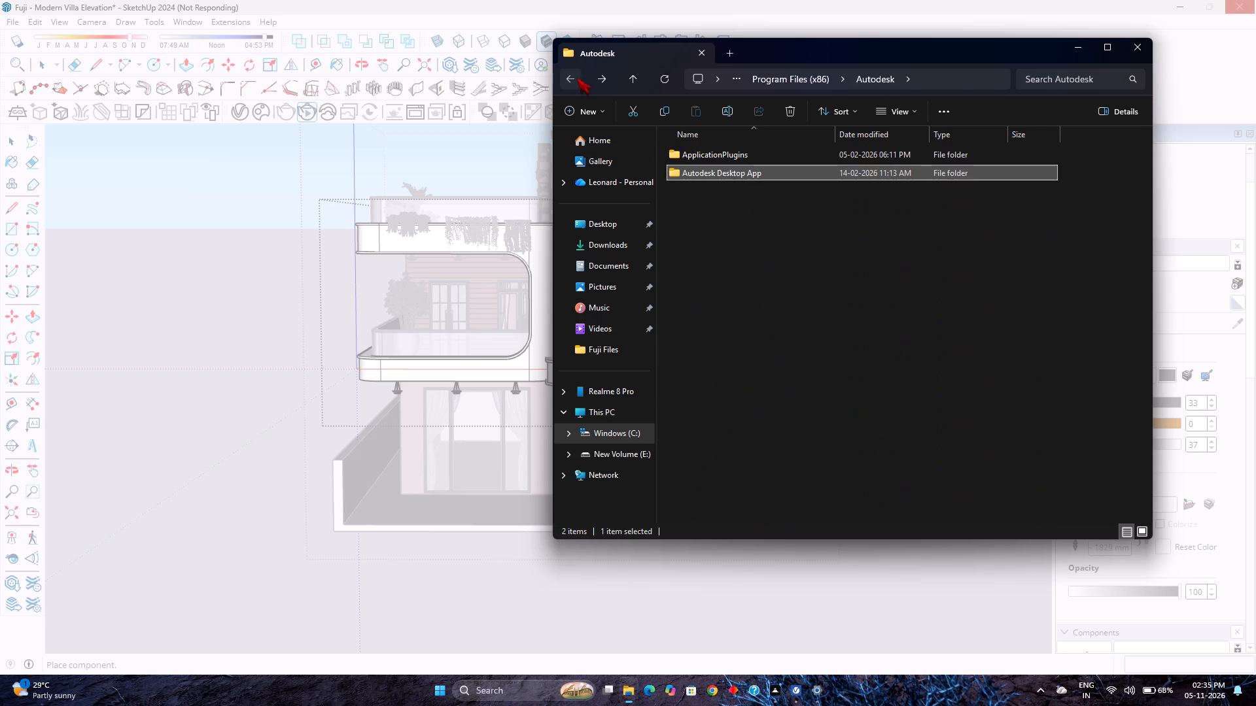
scroll(774, 345, "down", 4)
scroll(771, 345, "up", 2)
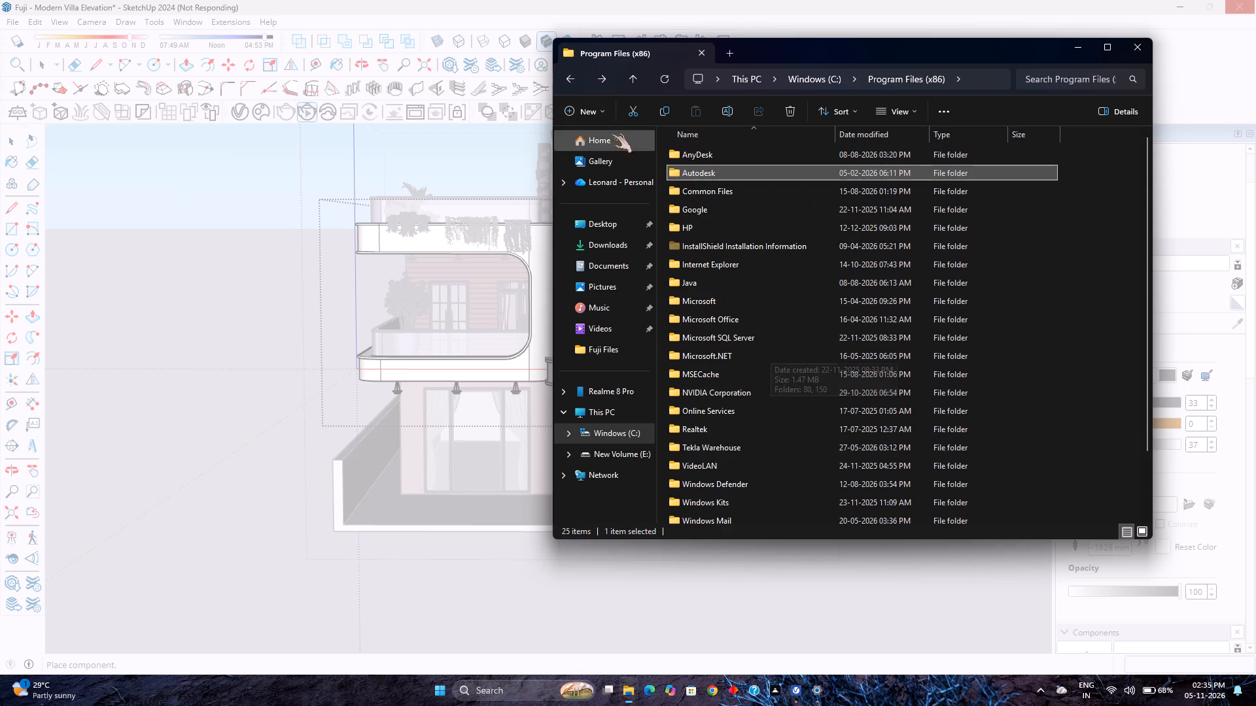
left_click(567, 67)
left_click(569, 71)
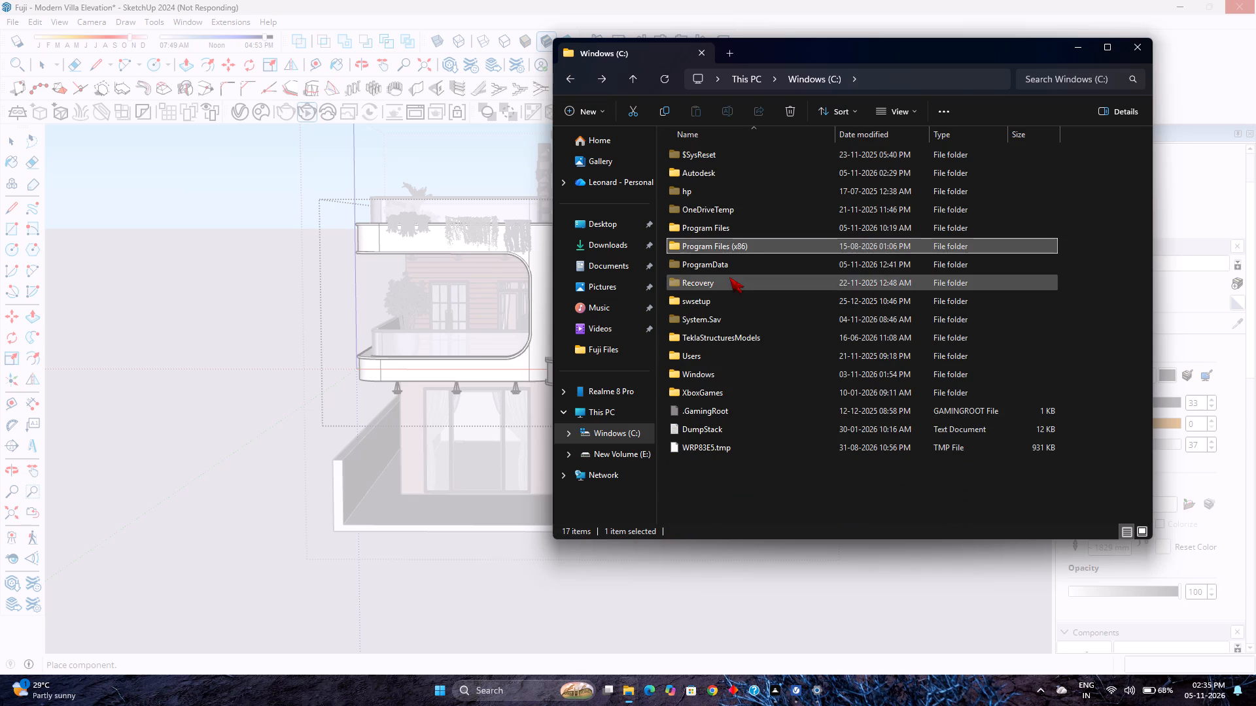
Delete the Personal Accelerator for Revit and Revit 2025 folders from Program Files\Autodesk, granting administrator permission for all items.
double_click(737, 226)
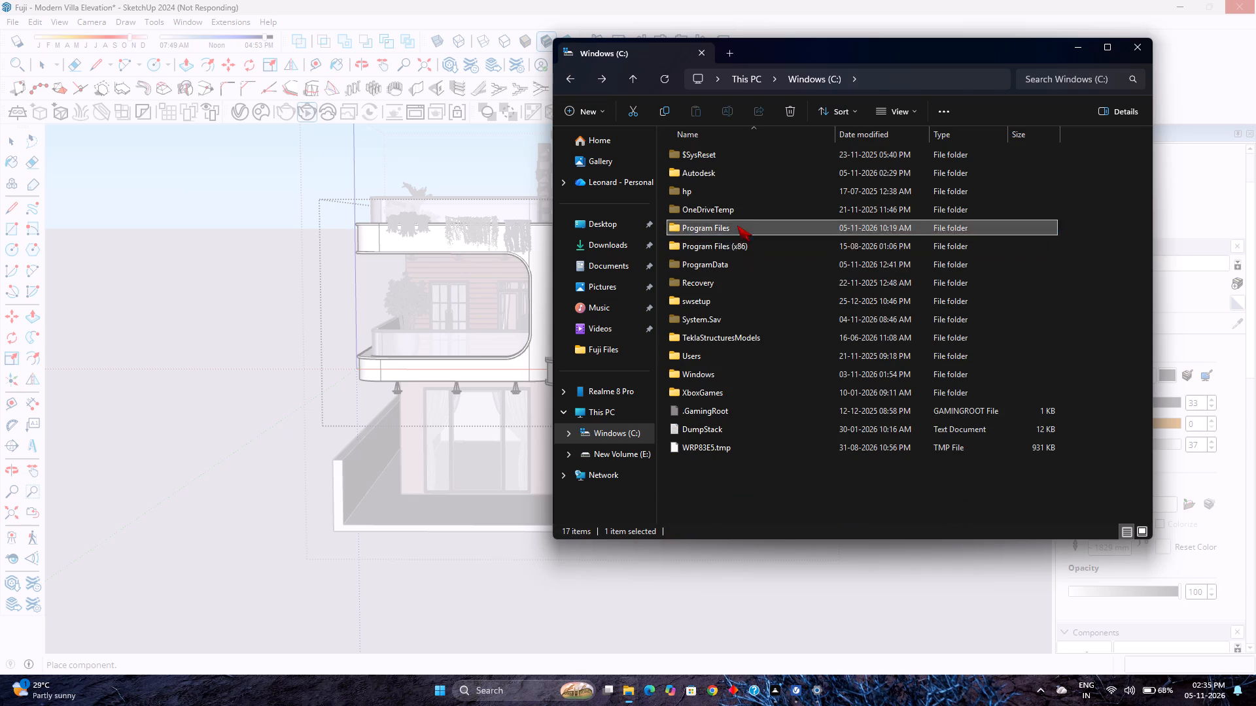
double_click(731, 157)
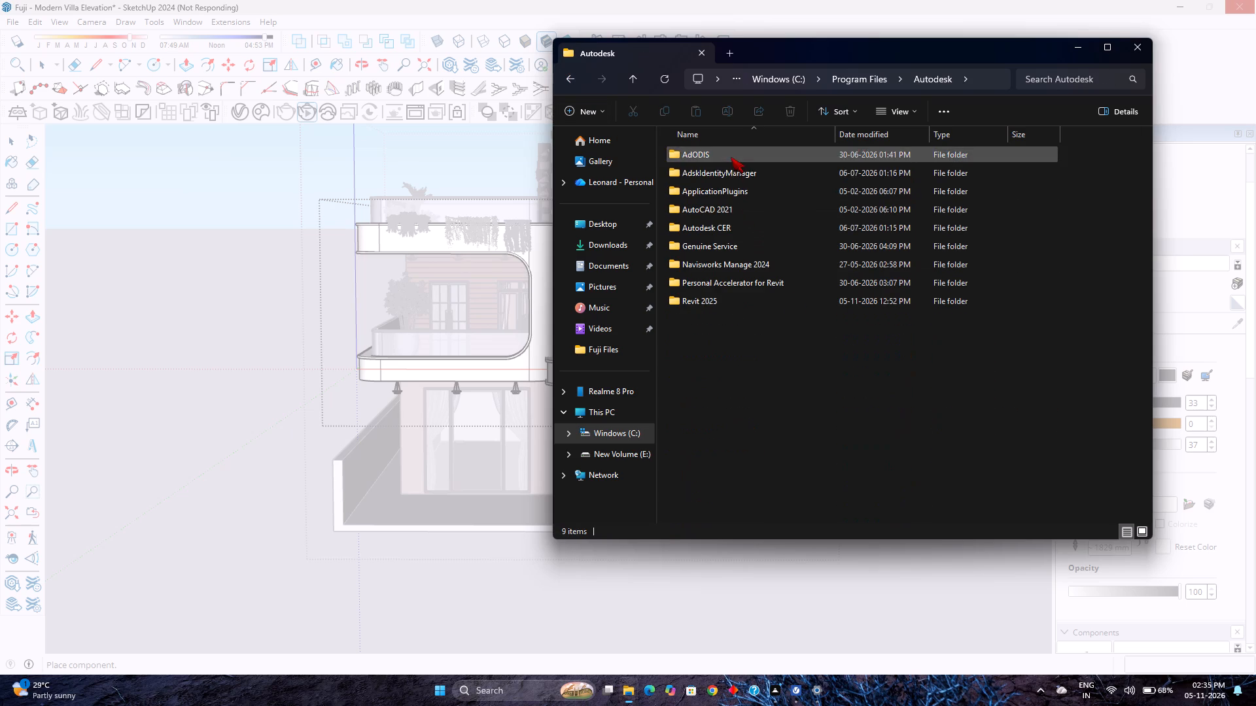
left_click(758, 286)
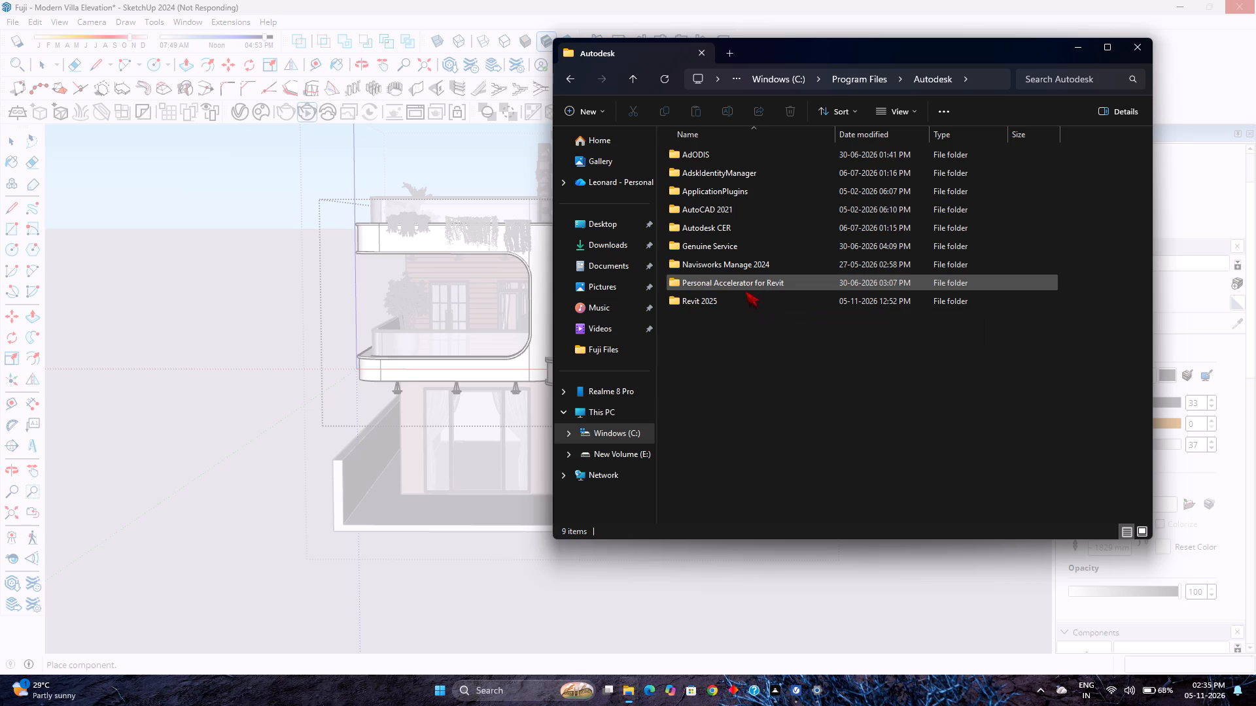
left_click(749, 297, "ctrl")
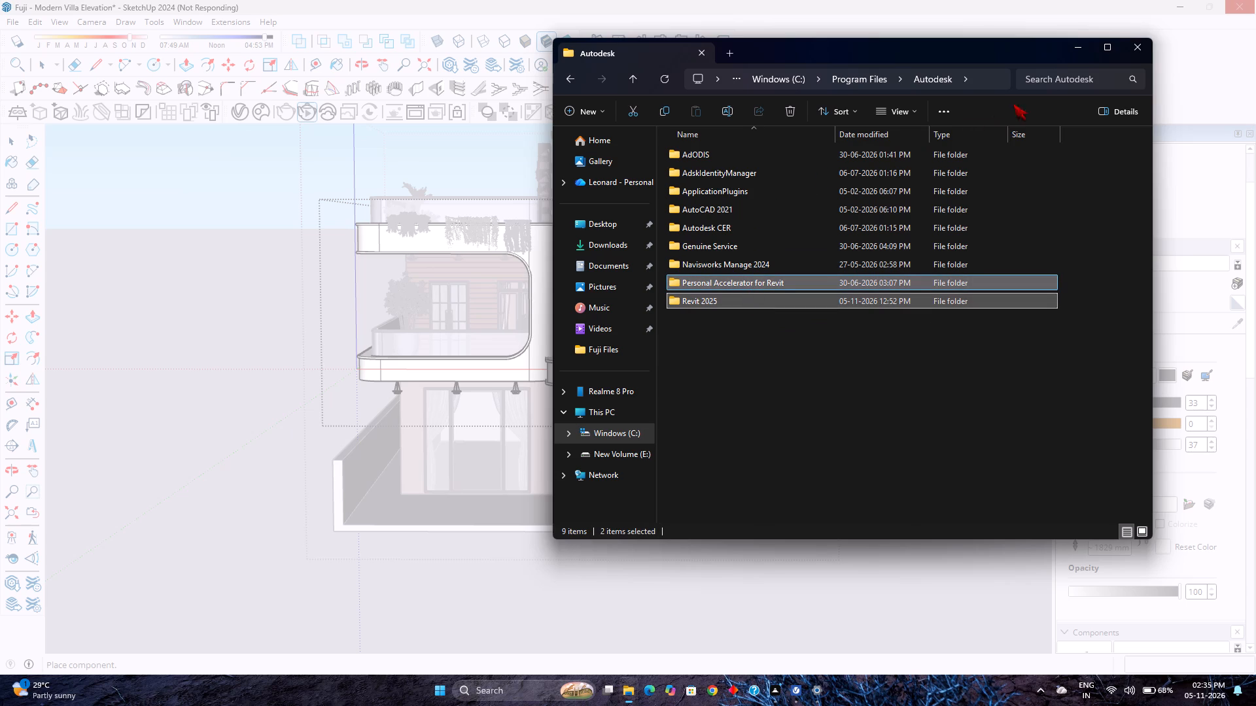
left_click(789, 115)
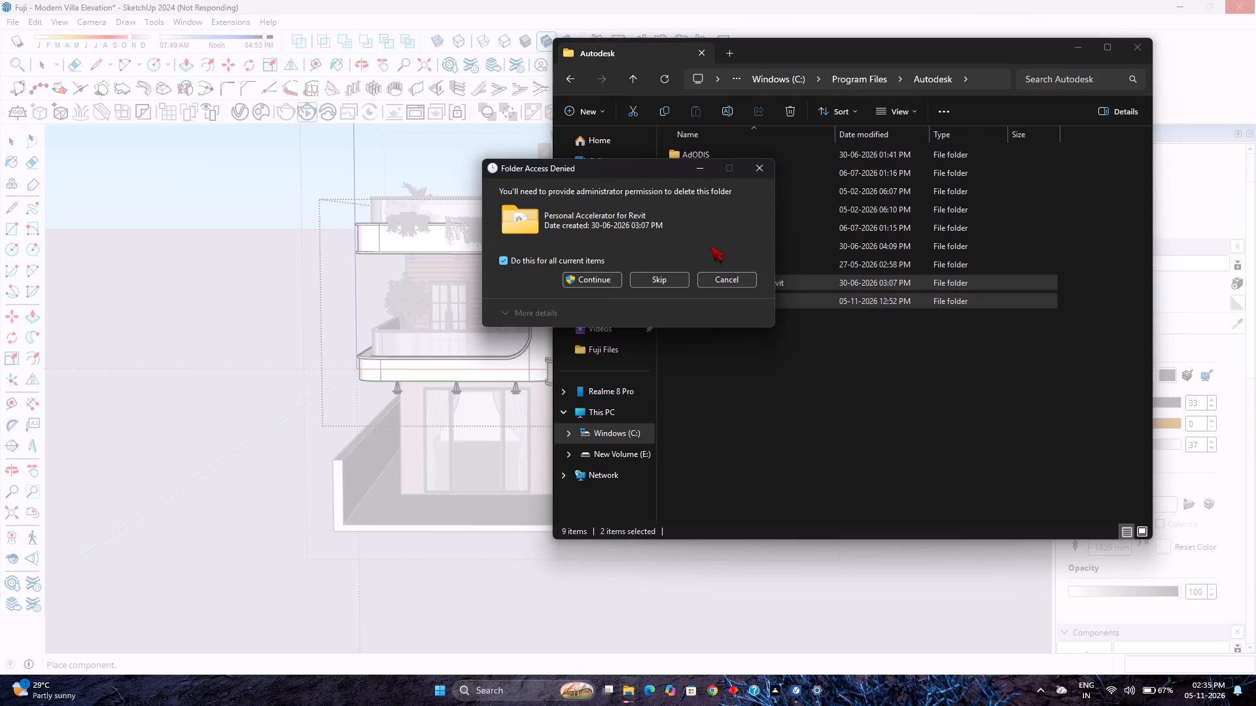
left_click(593, 277)
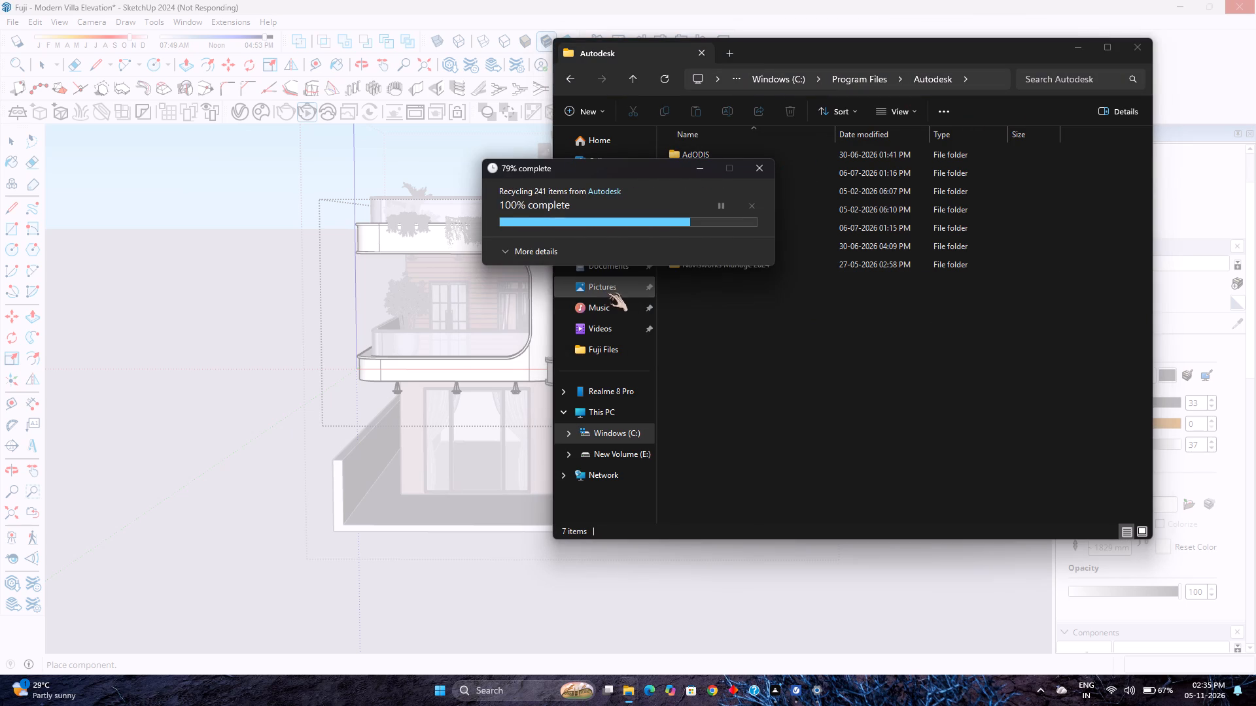
scroll(612, 228, "up", 3)
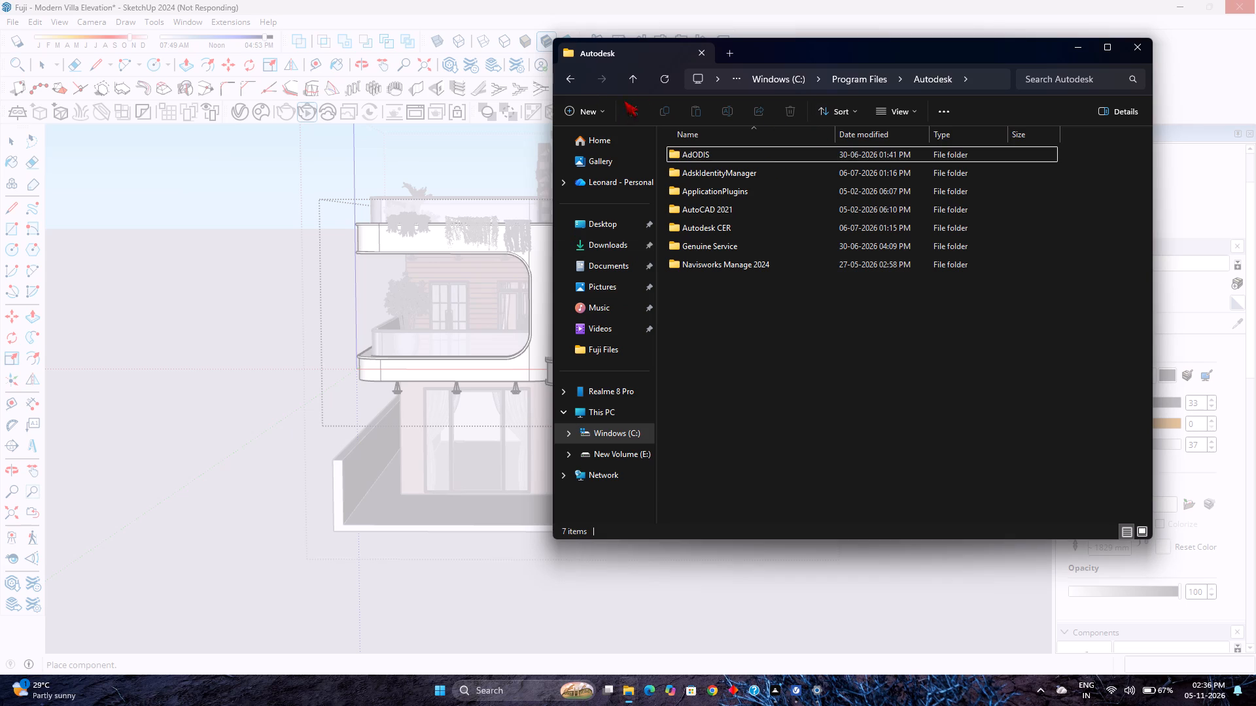
Go back to the root of the C: drive and search the whole drive for "revit".
left_click(573, 80)
left_click(573, 80)
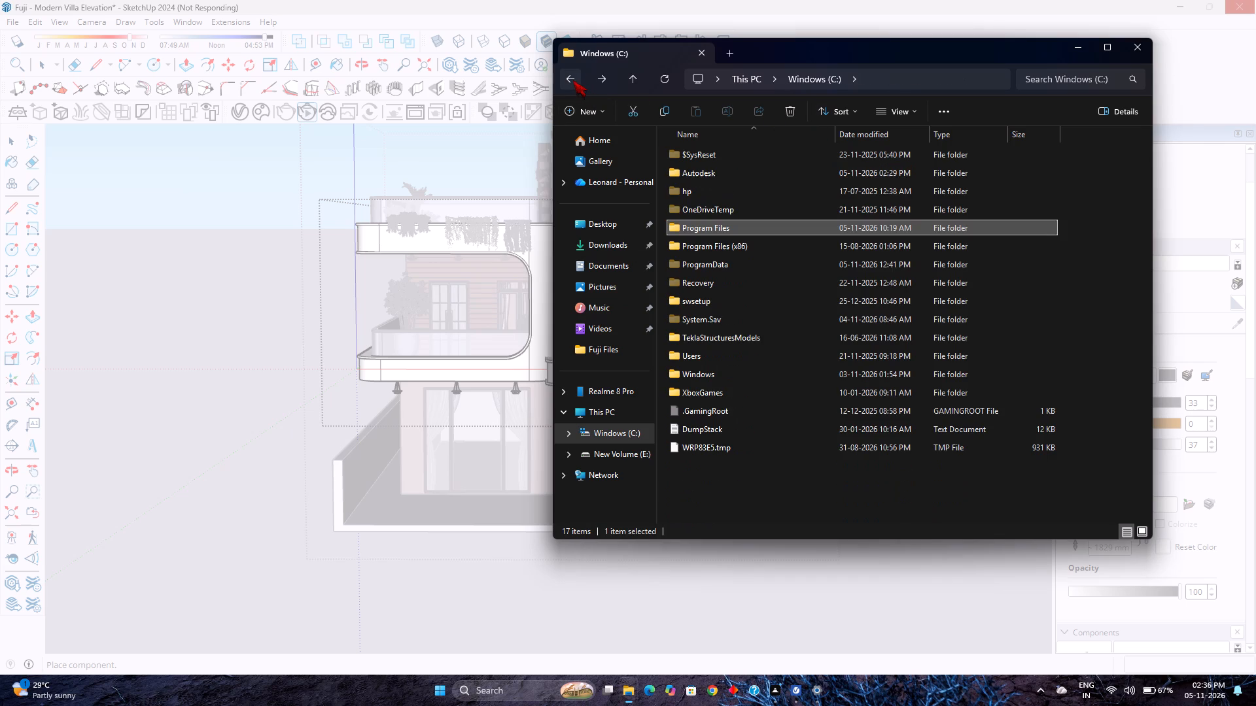
left_click(1083, 82)
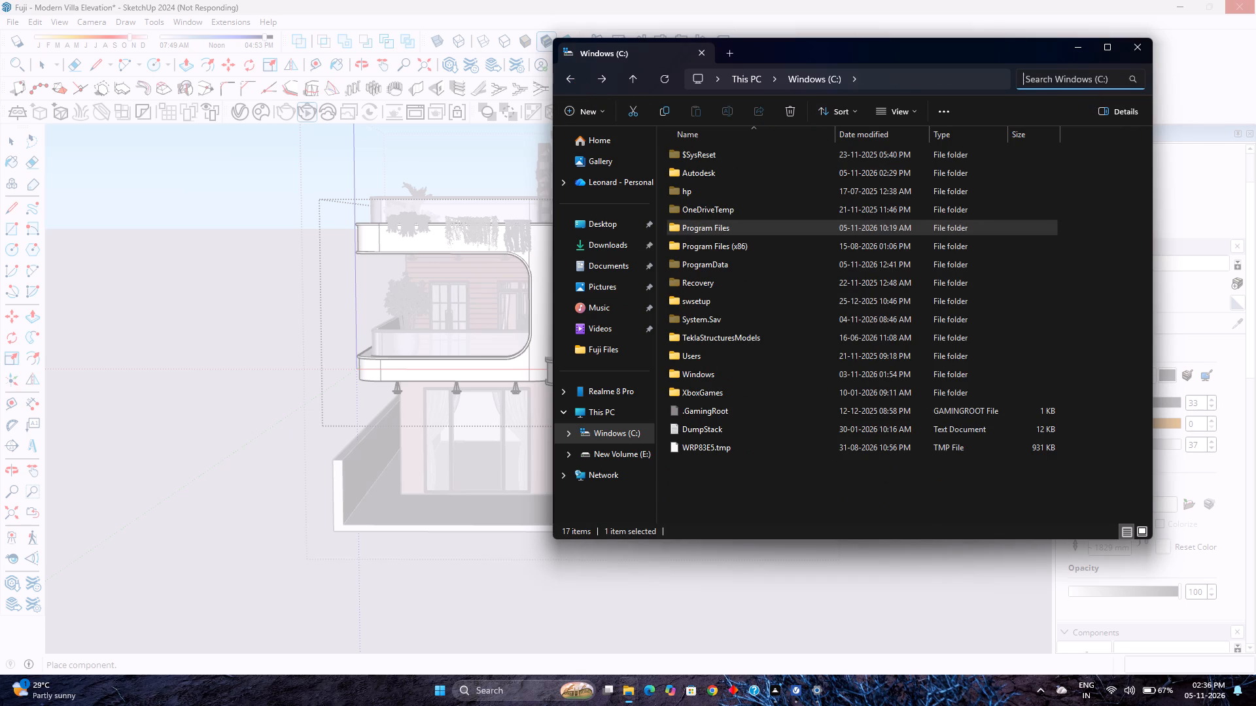
key("r")
key("e")
key("v")
key("i")
key("t")
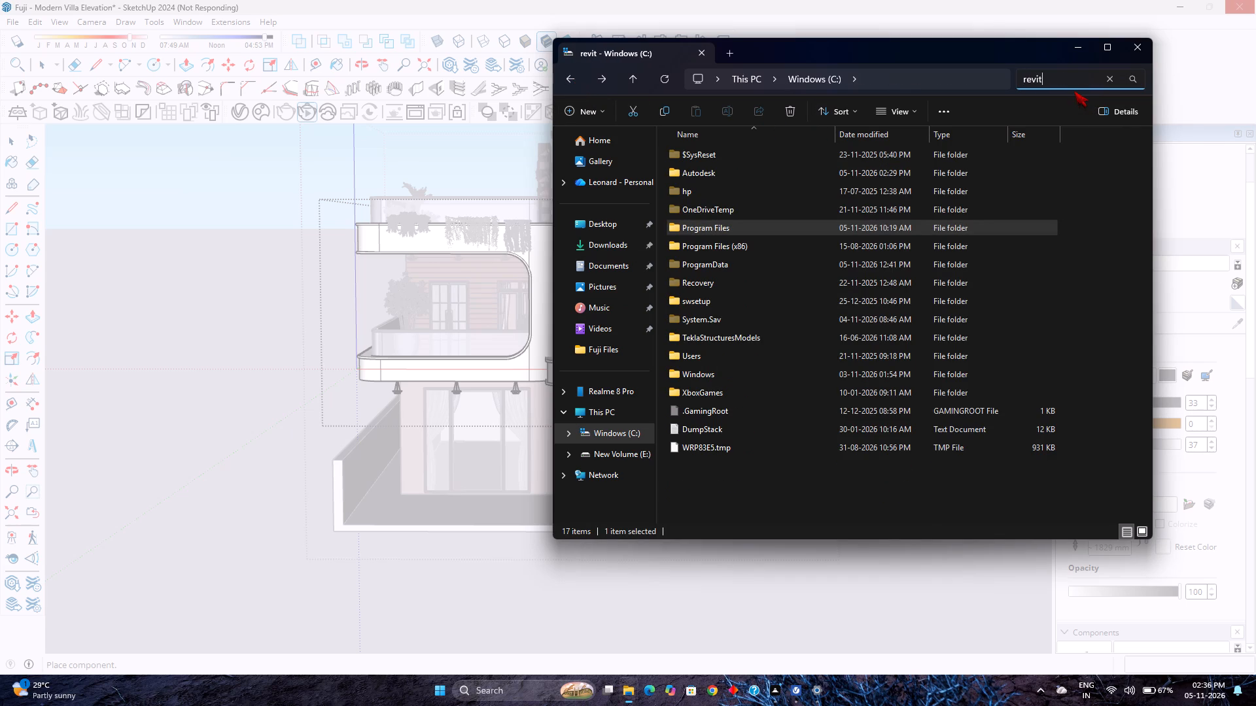
key("Return")
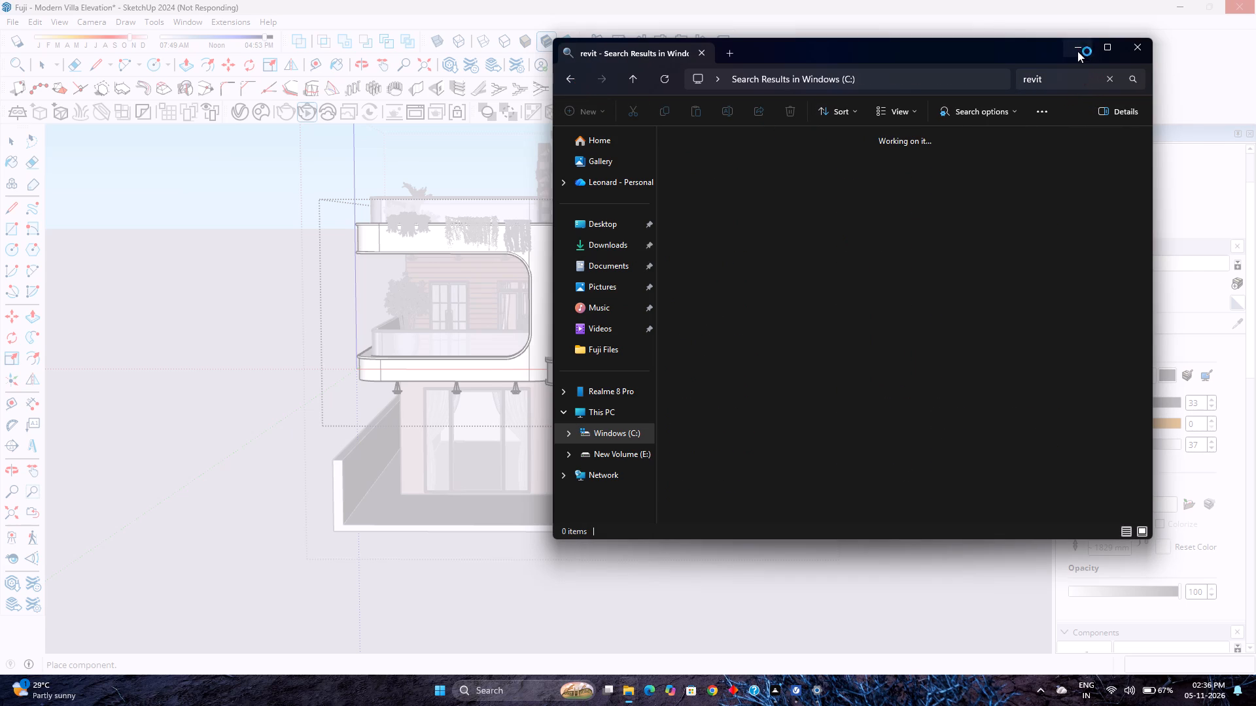
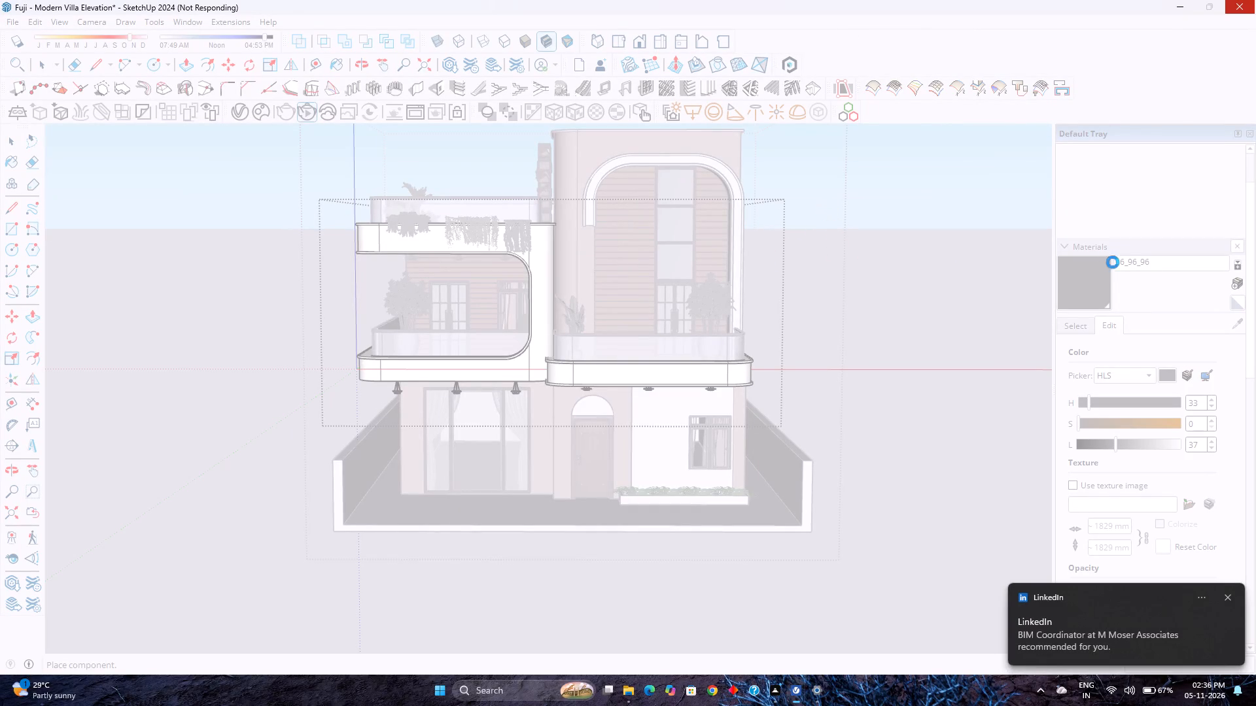
Switch to the Settings window, add the Recycle Bin to the selected temporary files, and permanently remove them all.
left_click(825, 688)
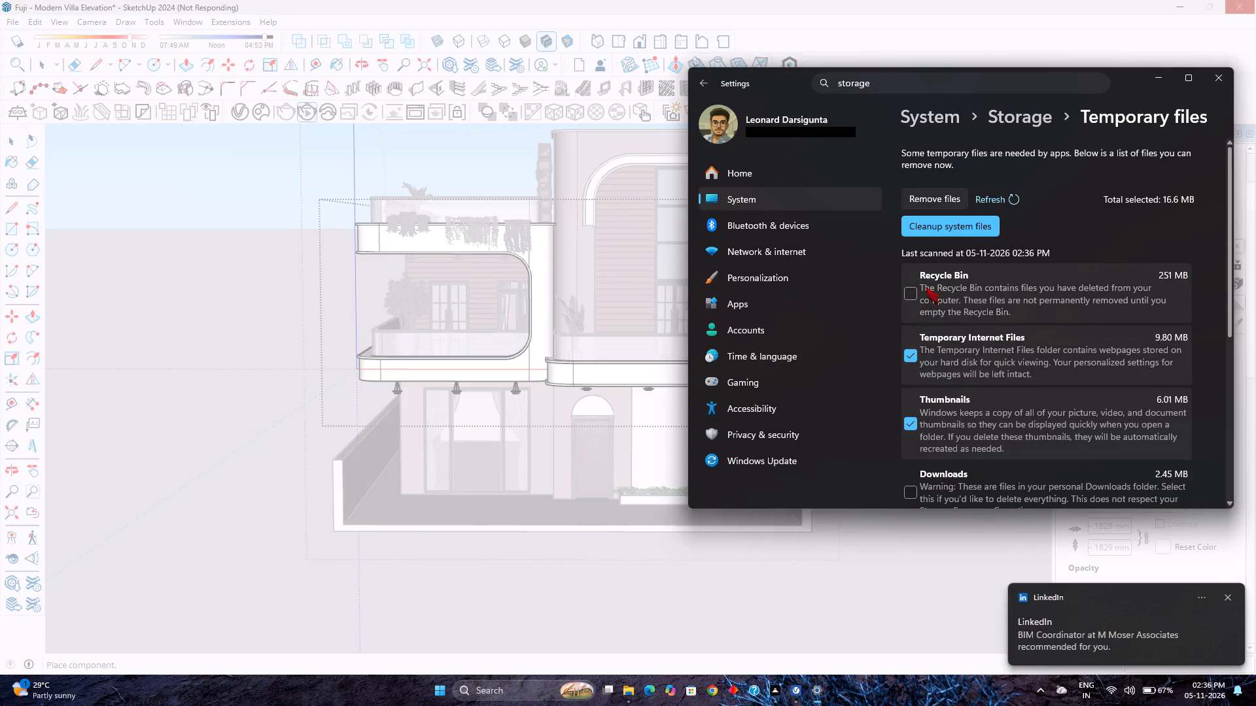
left_click(912, 295)
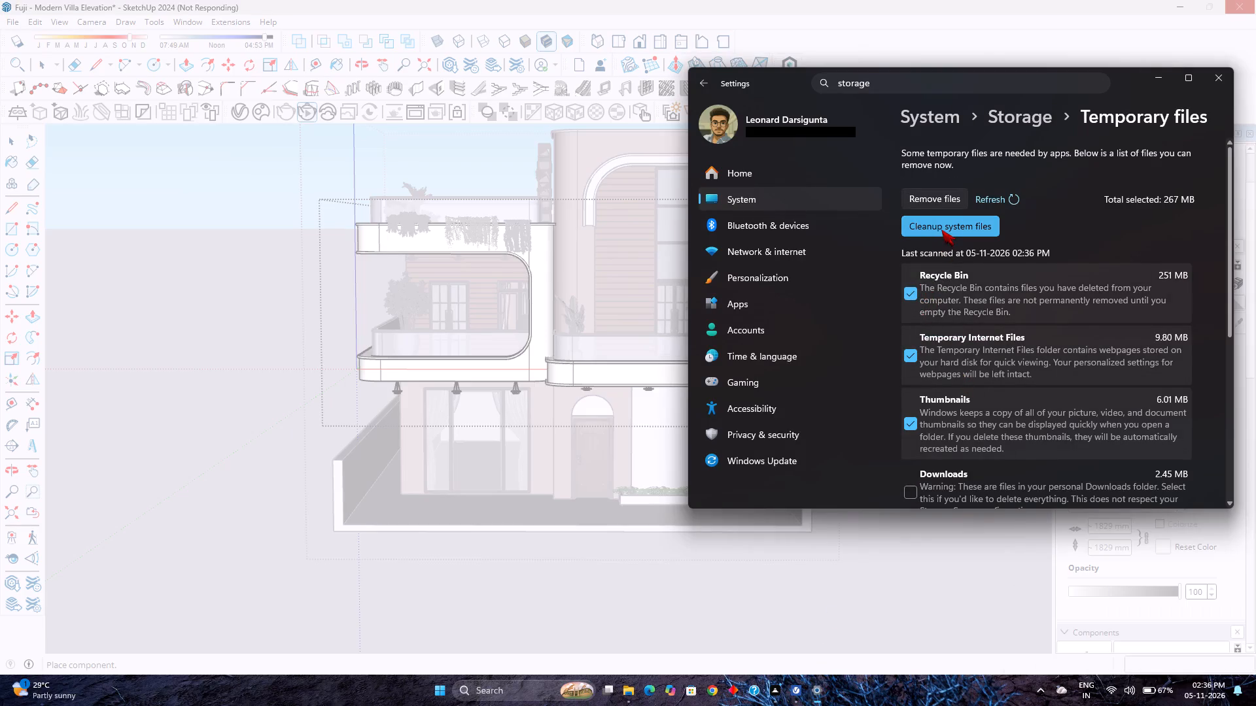
left_click(945, 201)
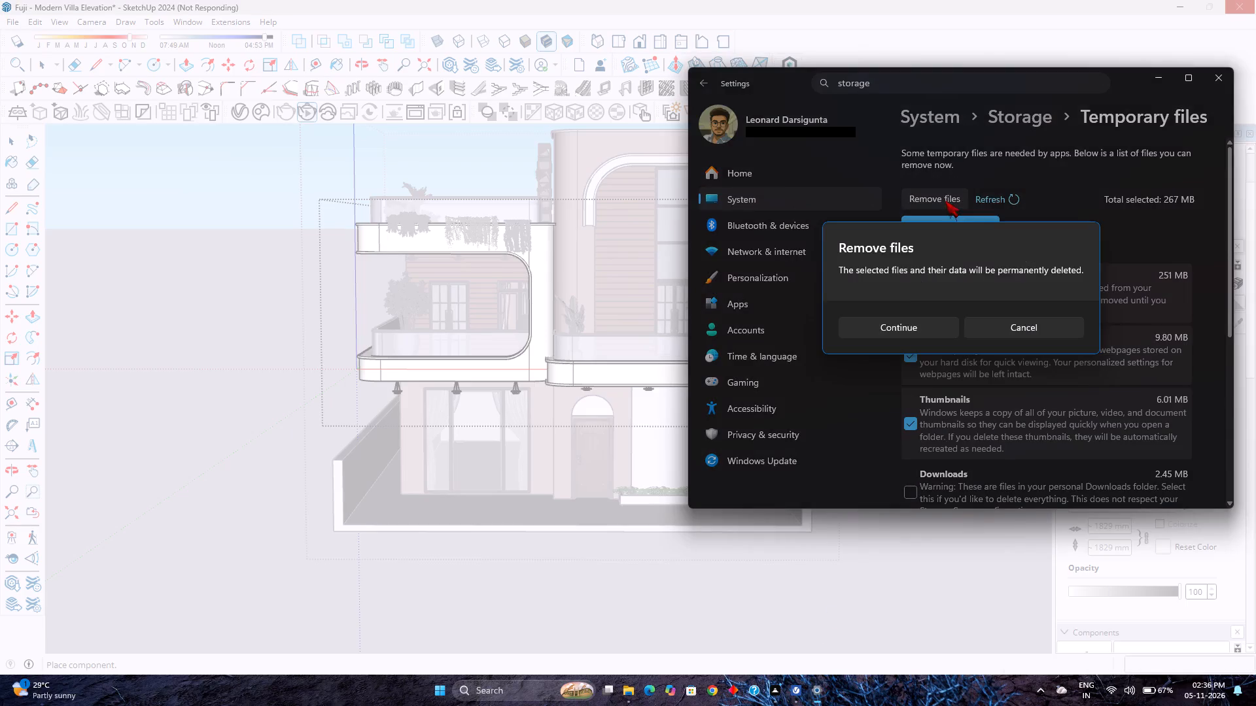
left_click(899, 325)
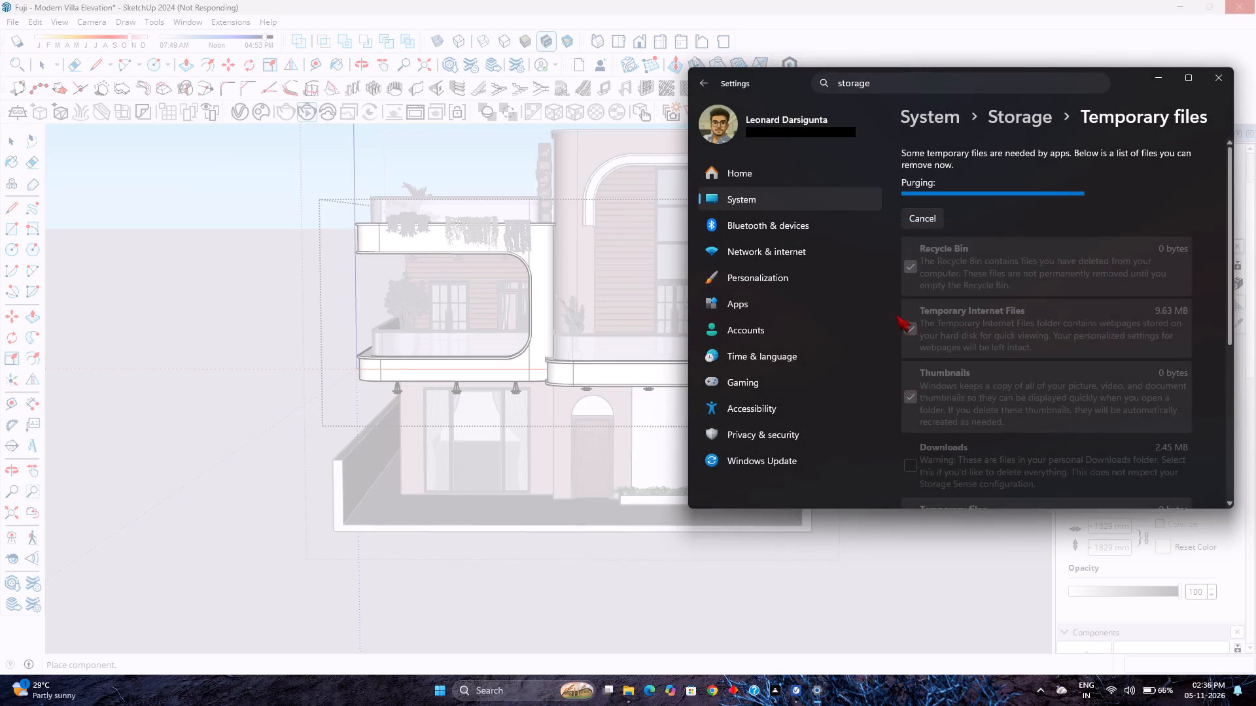
Mark Temporary Internet Files, Downloads and DirectX Shader Cache for removal in the refreshed temporary files list.
left_click(907, 289)
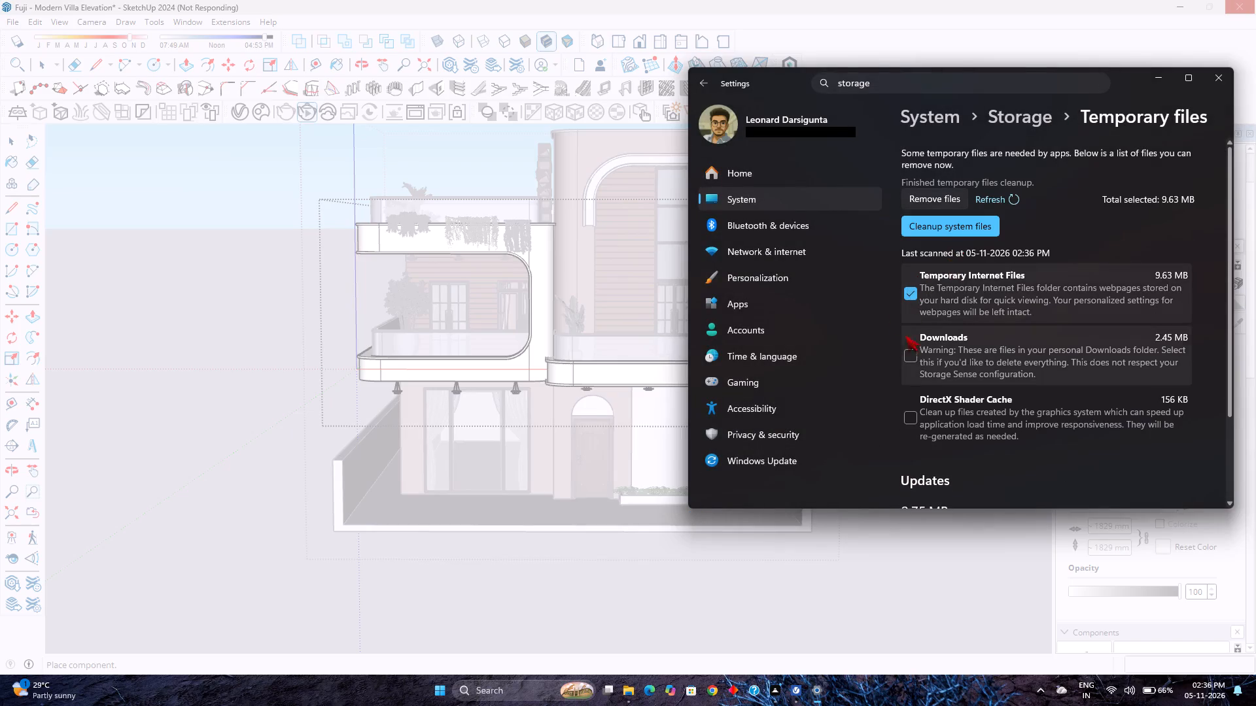
left_click(908, 357)
left_click(909, 416)
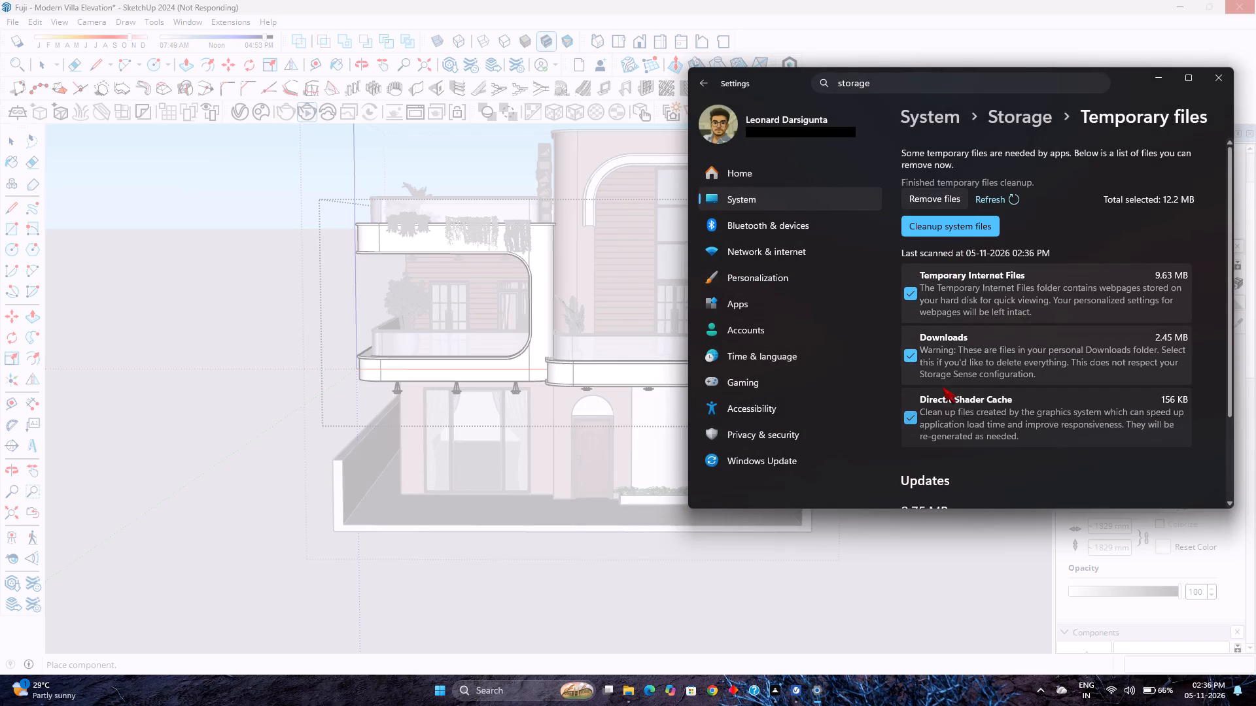
scroll(946, 386, "down", 3)
scroll(946, 386, "up", 3)
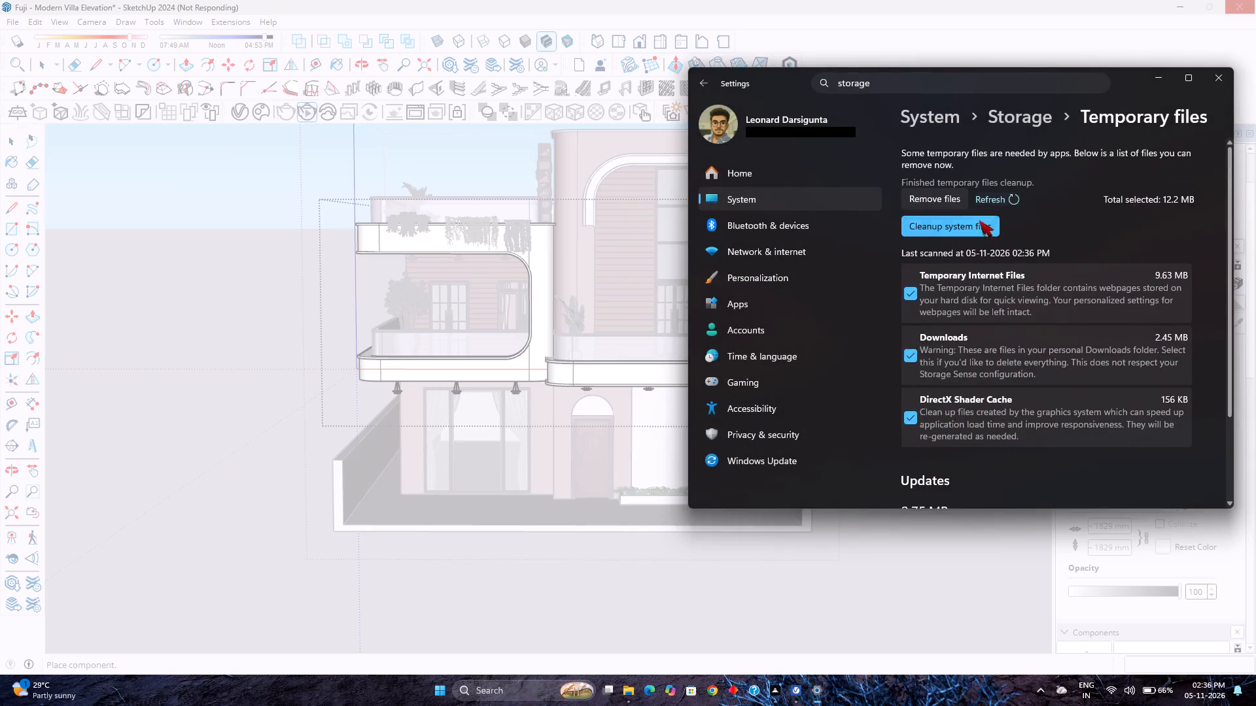
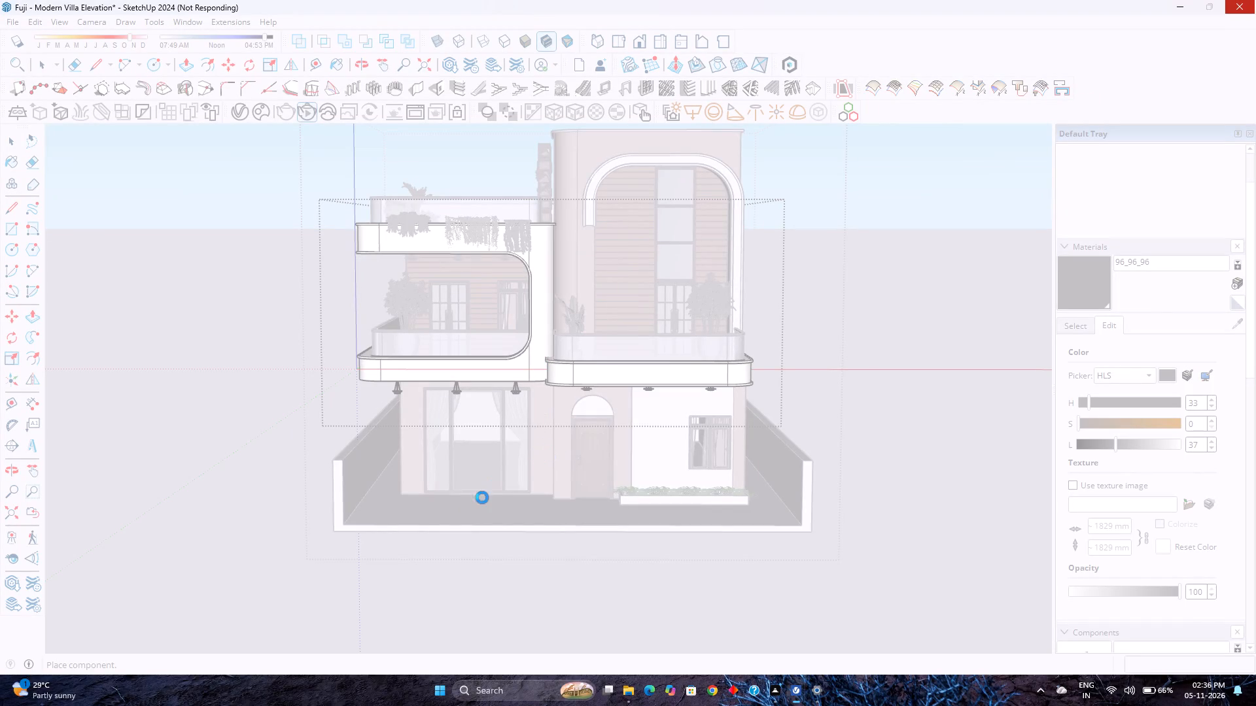
Switch to the File Explorer window that holds the revit search of the Windows (C:) drive.
left_click(631, 693)
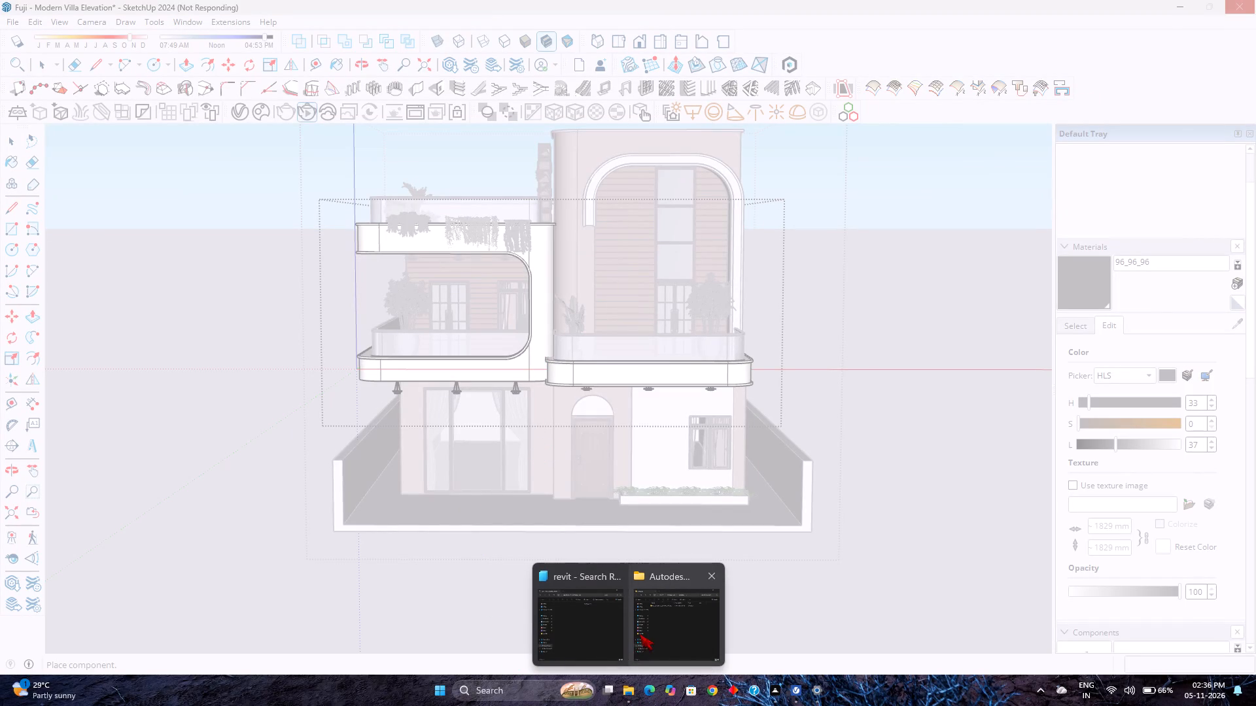
left_click(604, 622)
left_click(604, 622)
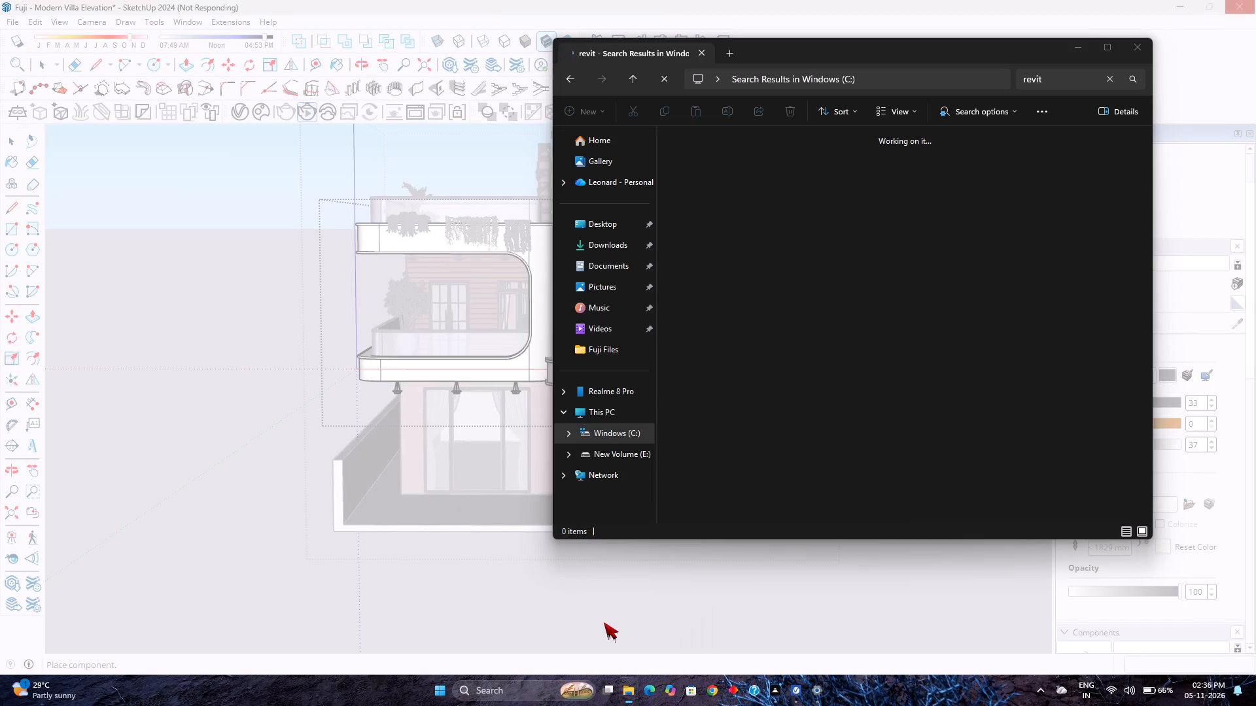
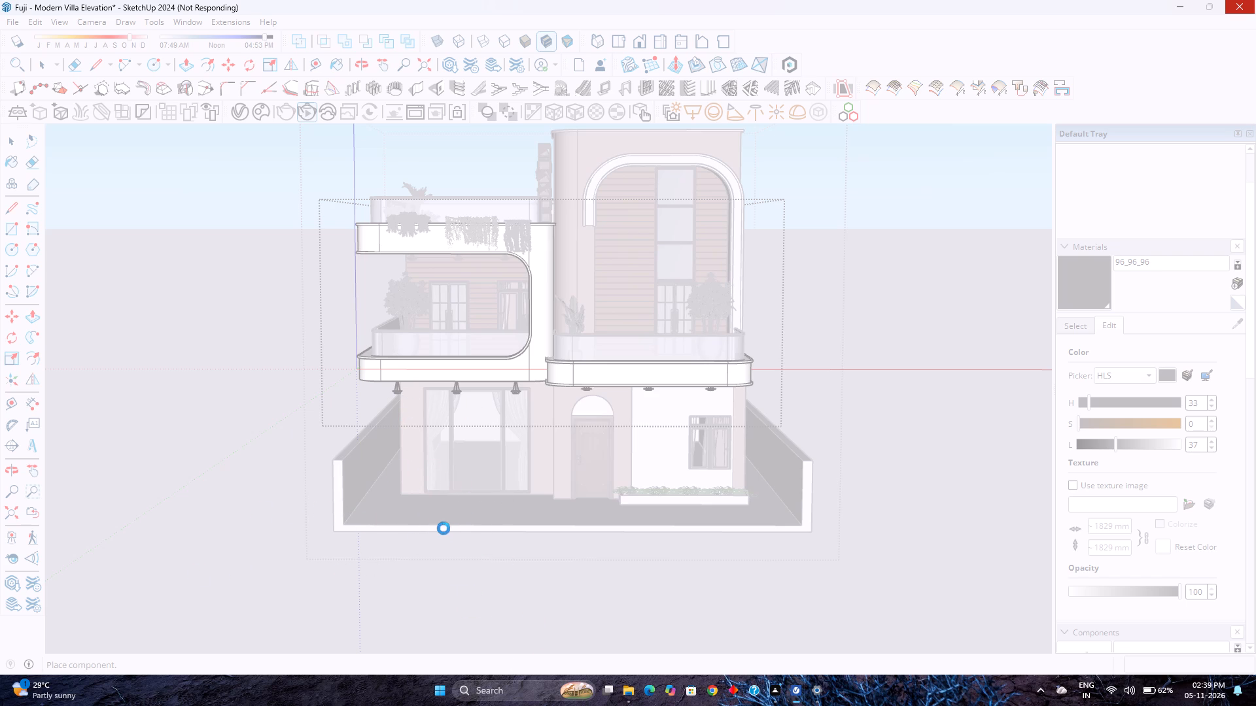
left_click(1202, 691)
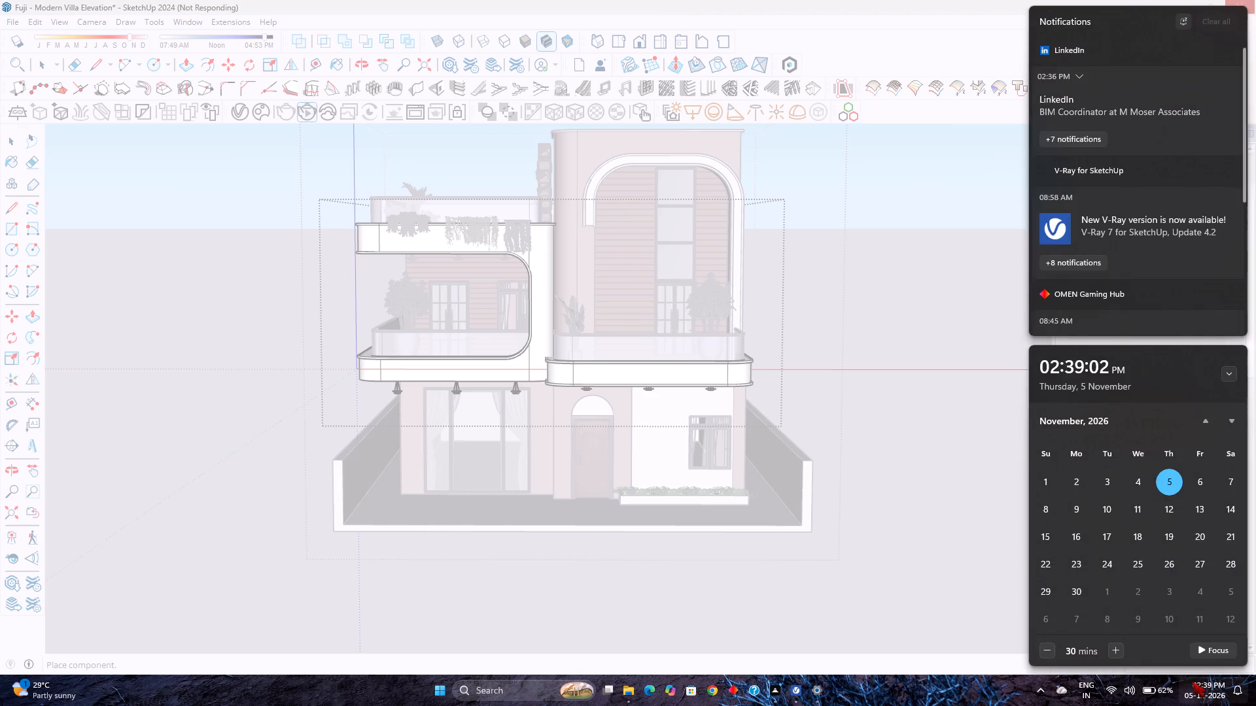
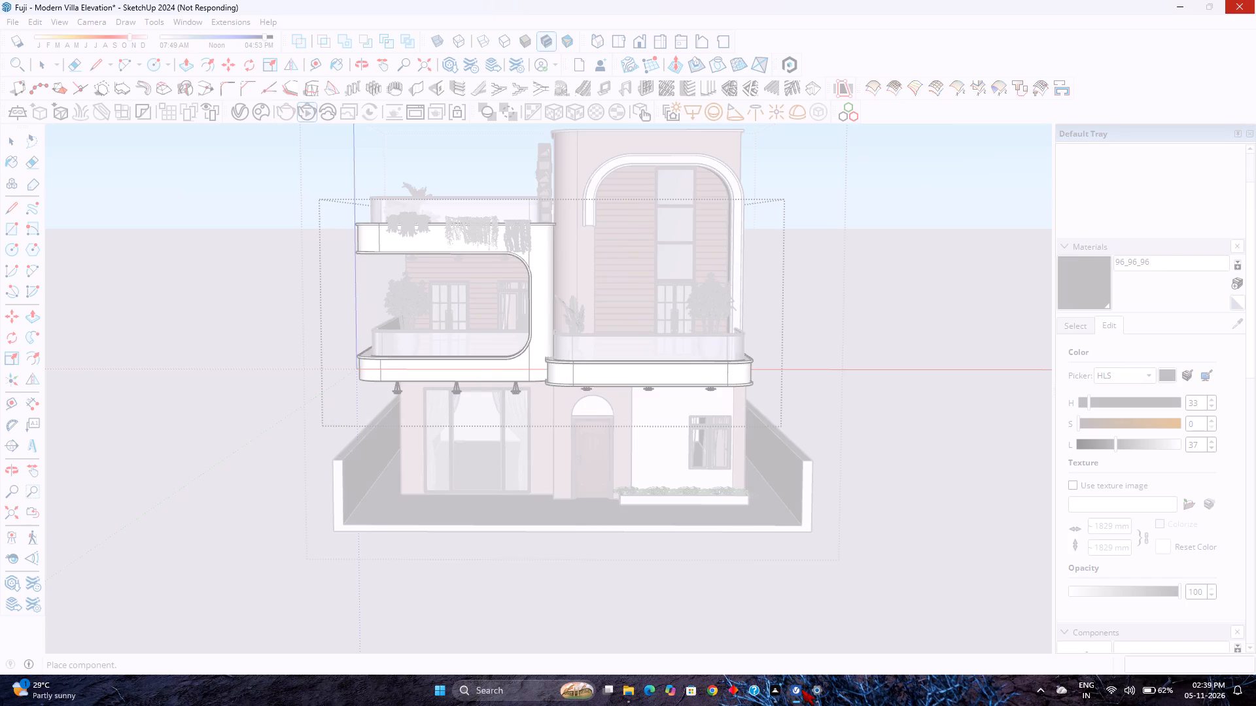
Switch to the Windows Settings temporary files page and permanently remove the selected temporary files.
left_click(821, 693)
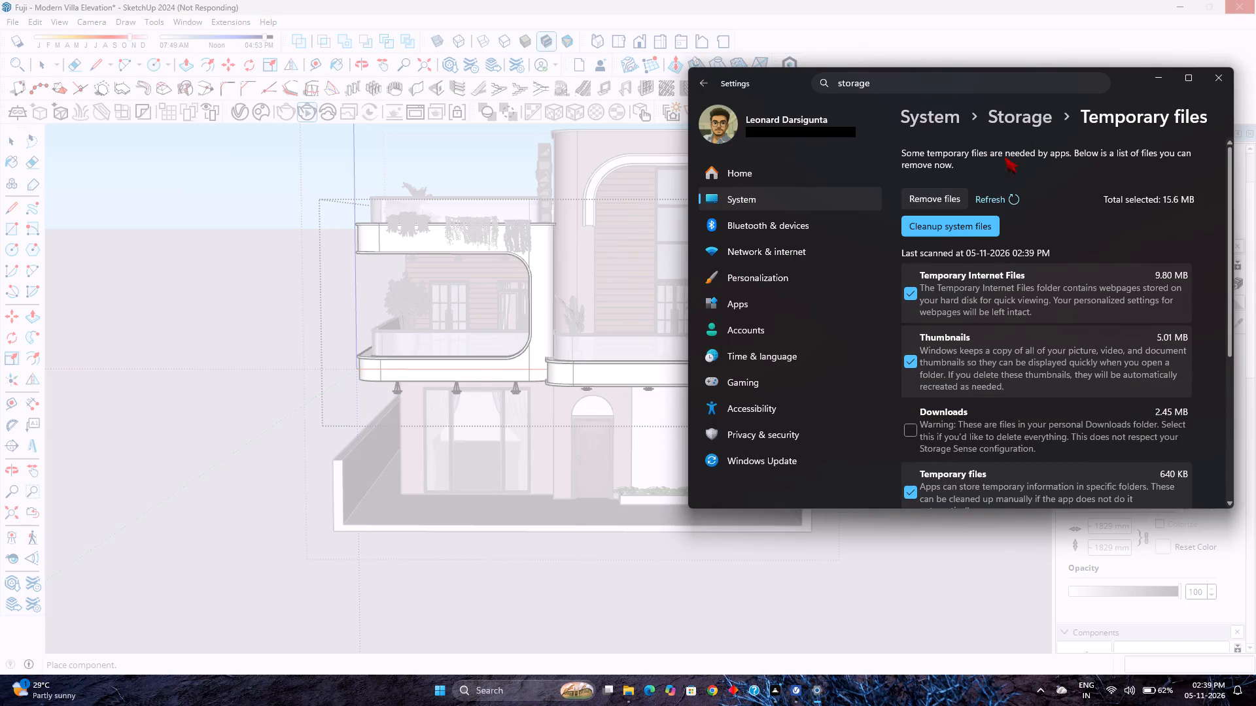
left_click(935, 201)
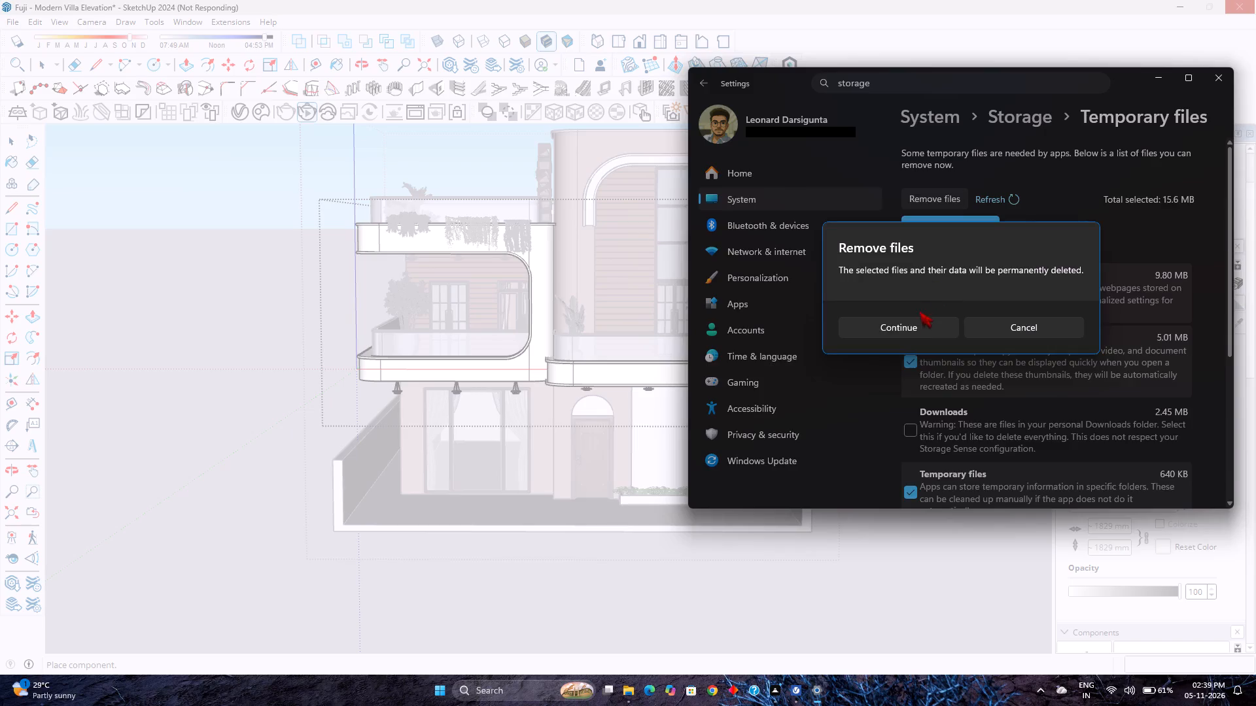
left_click(922, 326)
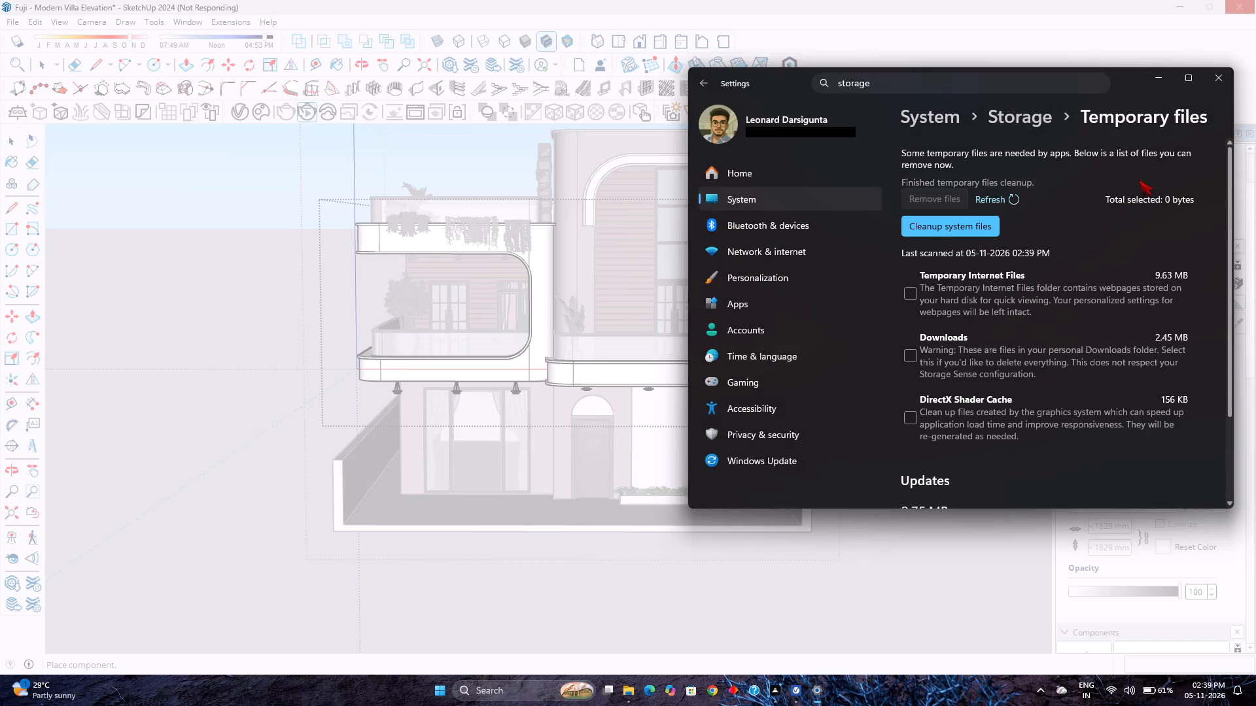
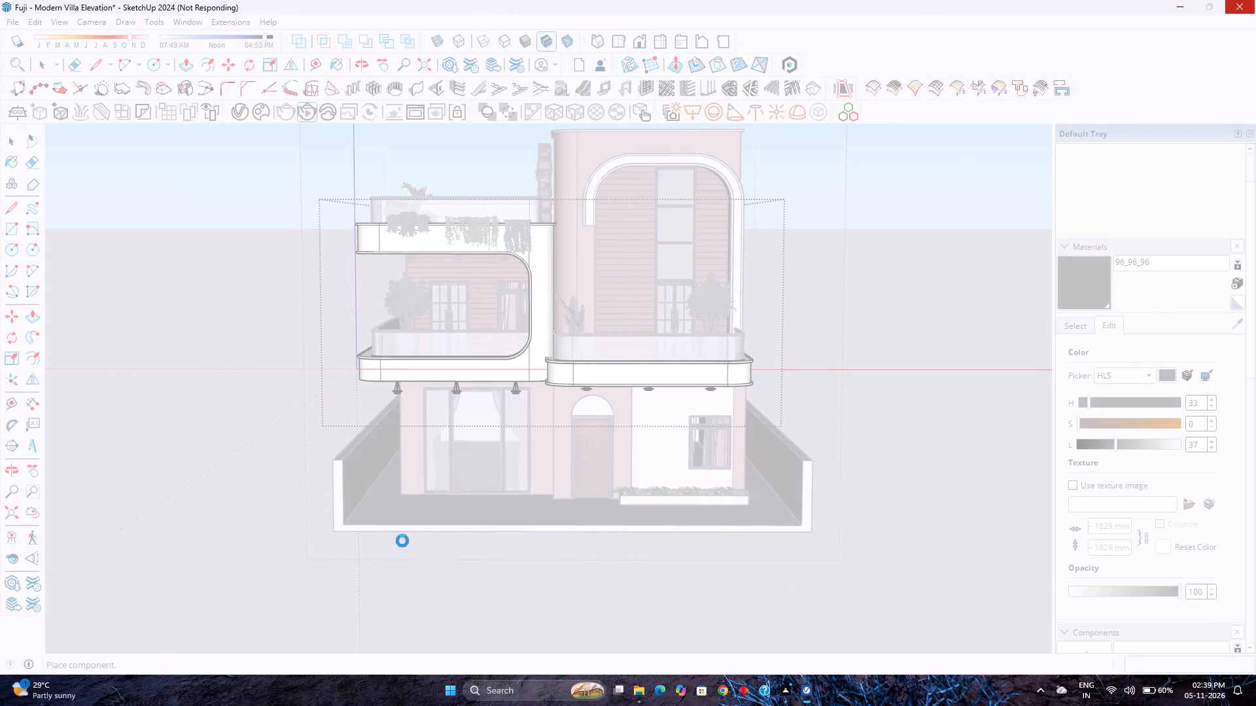
Switch to the File Explorer revit search results for the C: drive and permanently delete all the found items.
left_click(639, 692)
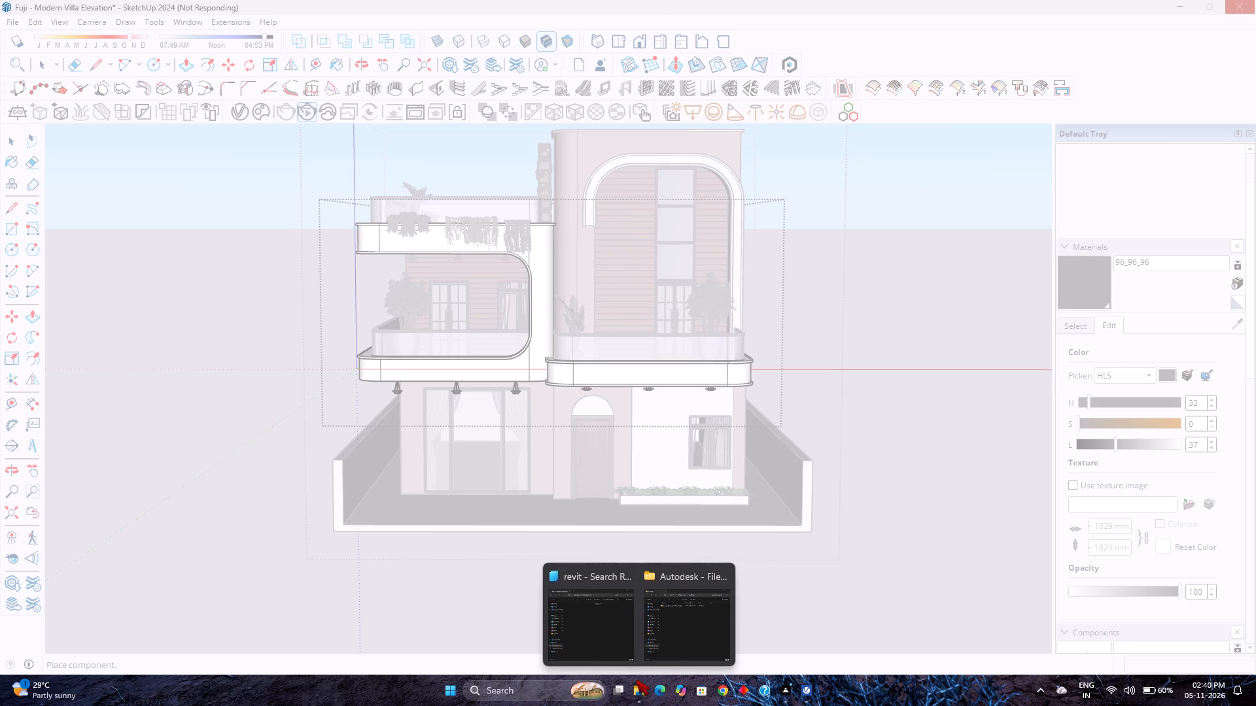
left_click(588, 645)
scroll(918, 384, "down", 4)
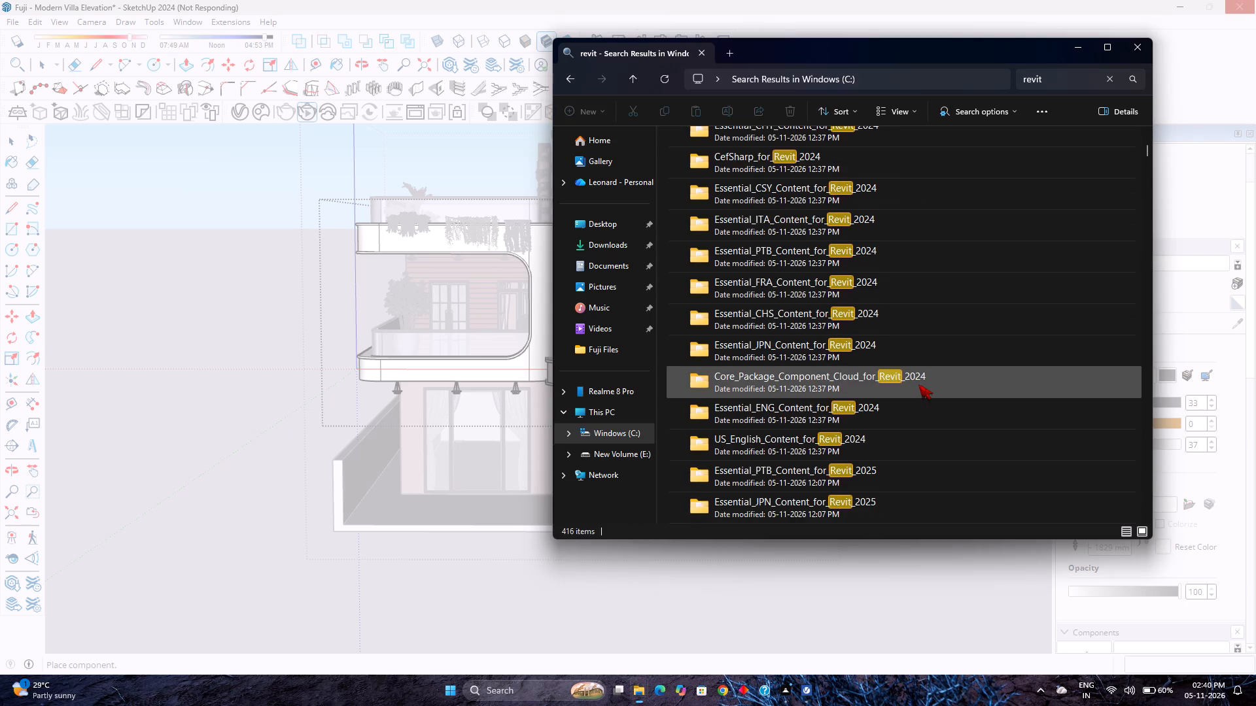
scroll(918, 384, "down", 18)
scroll(920, 383, "up", 1)
scroll(920, 383, "down", 3)
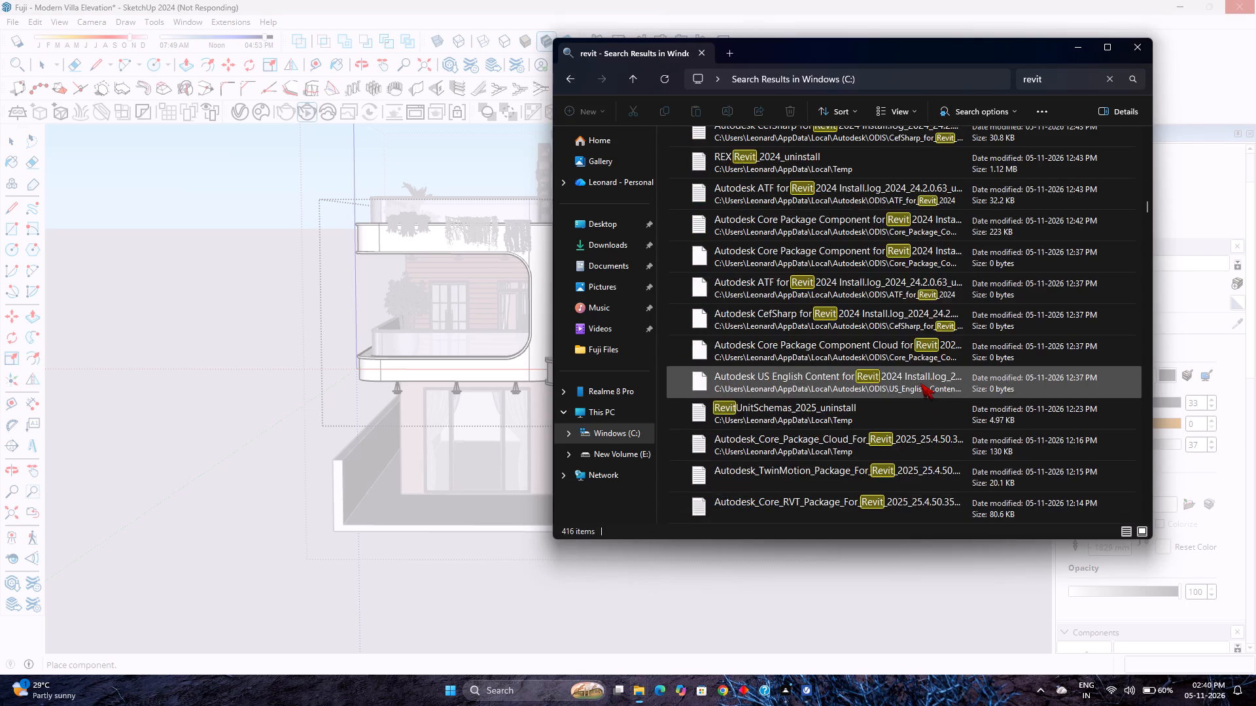
scroll(920, 383, "down", 12)
scroll(920, 383, "up", 1)
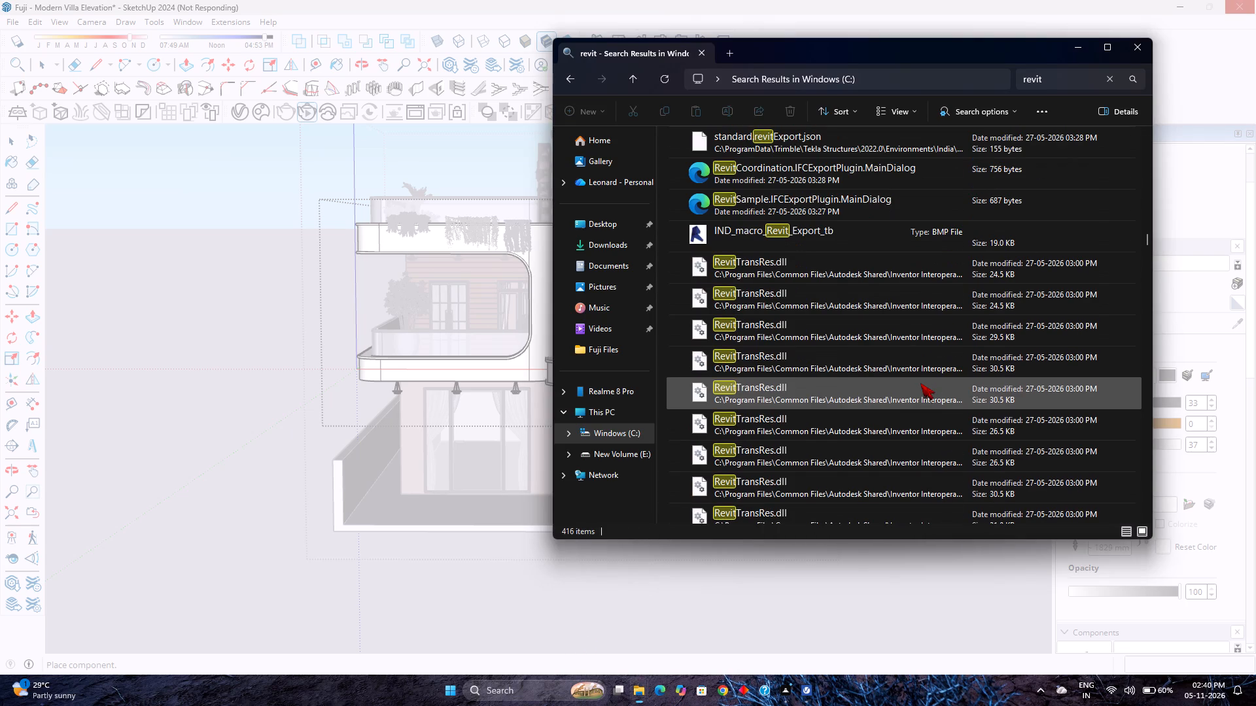
scroll(920, 383, "down", 6)
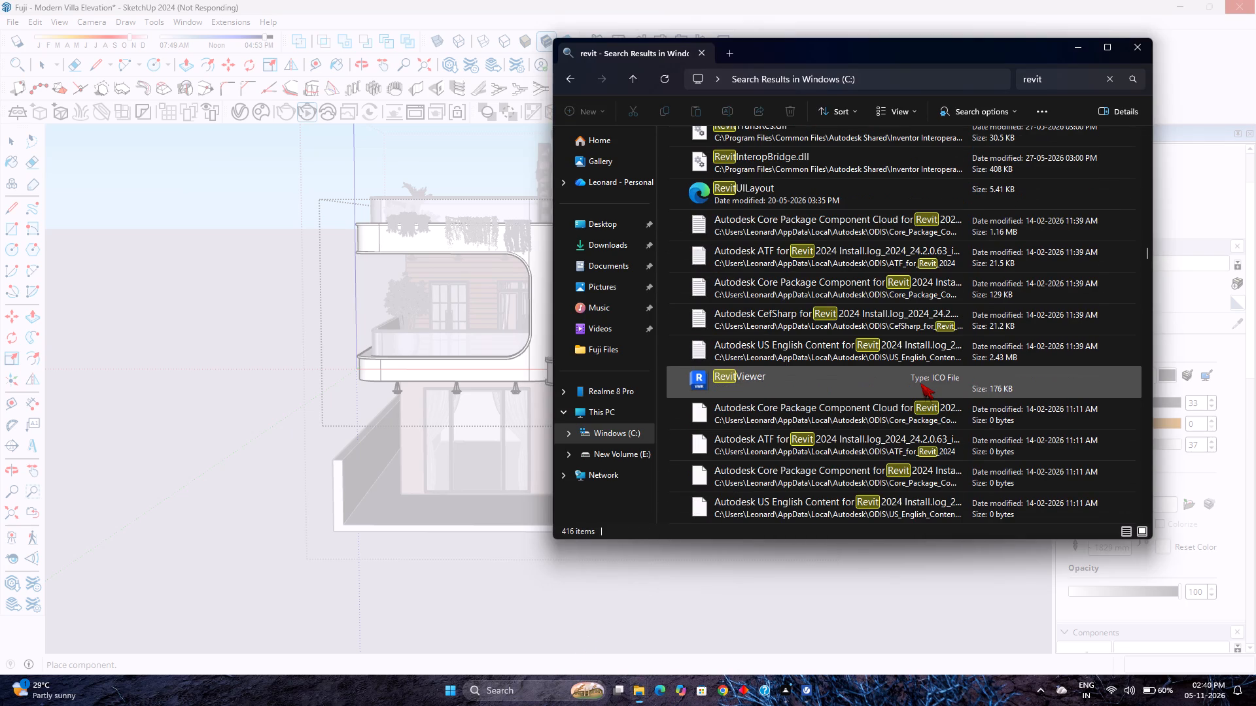
scroll(920, 383, "down", 13)
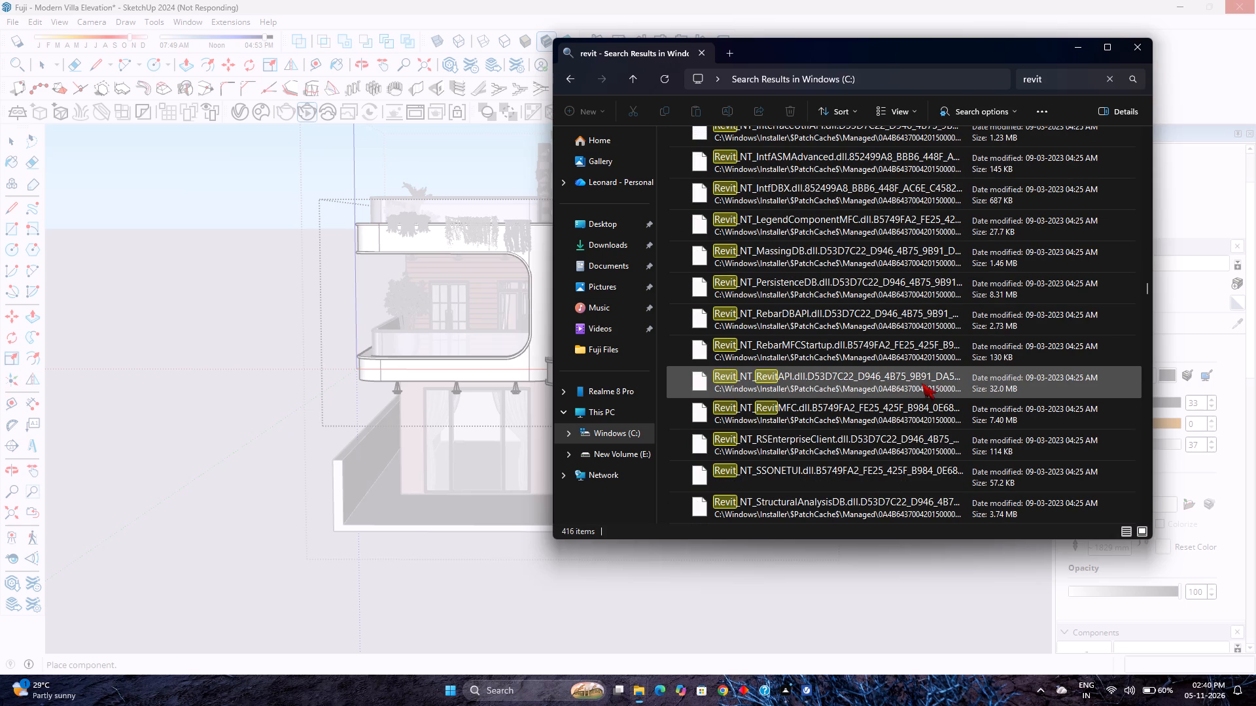
key("ctrl+a")
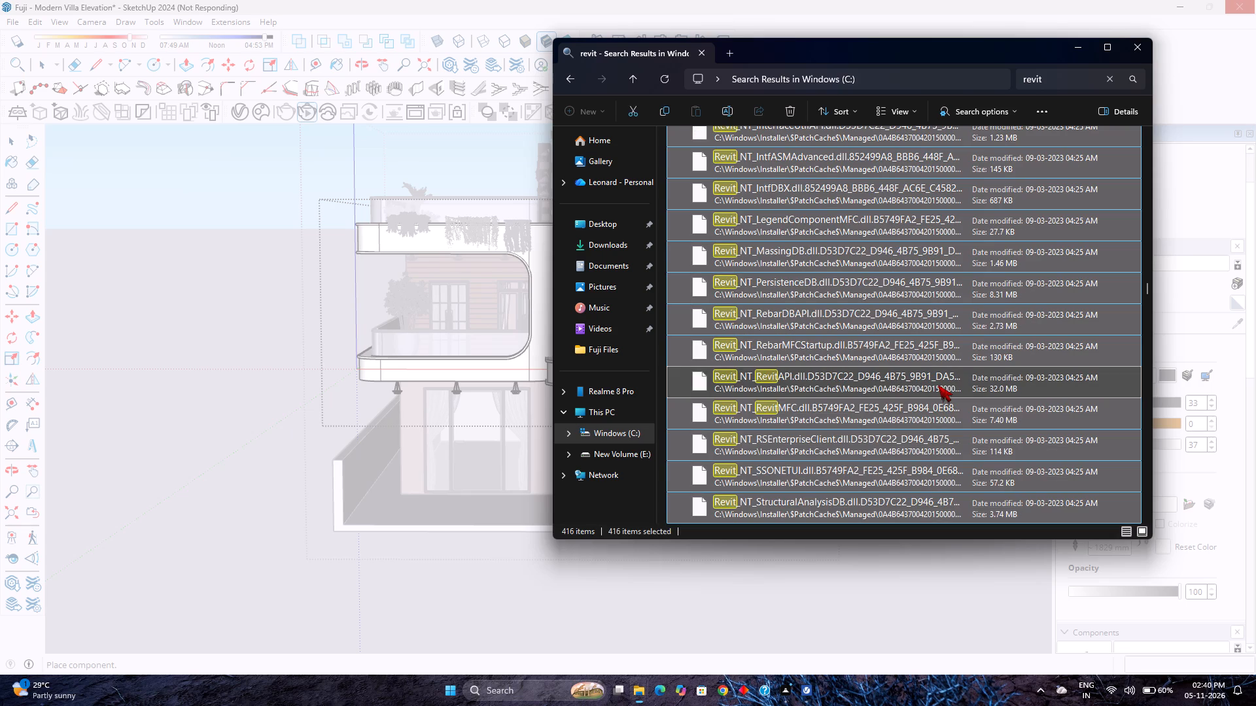
left_click(799, 109)
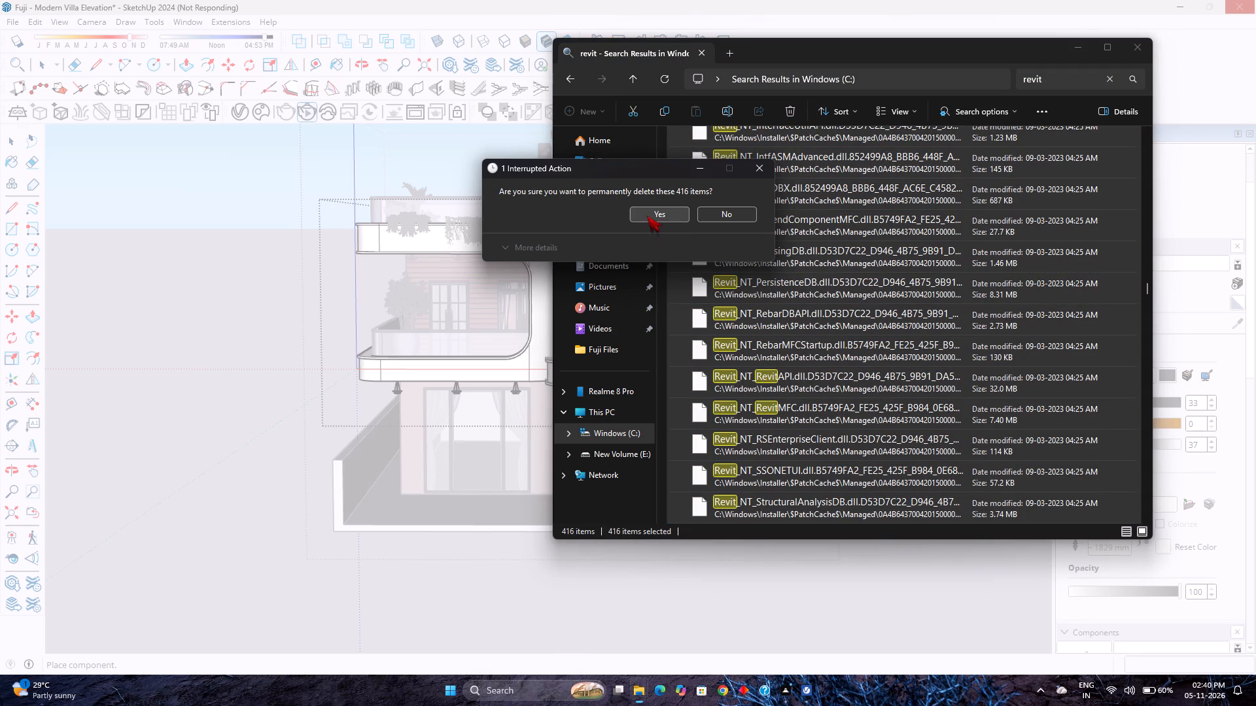
left_click(647, 215)
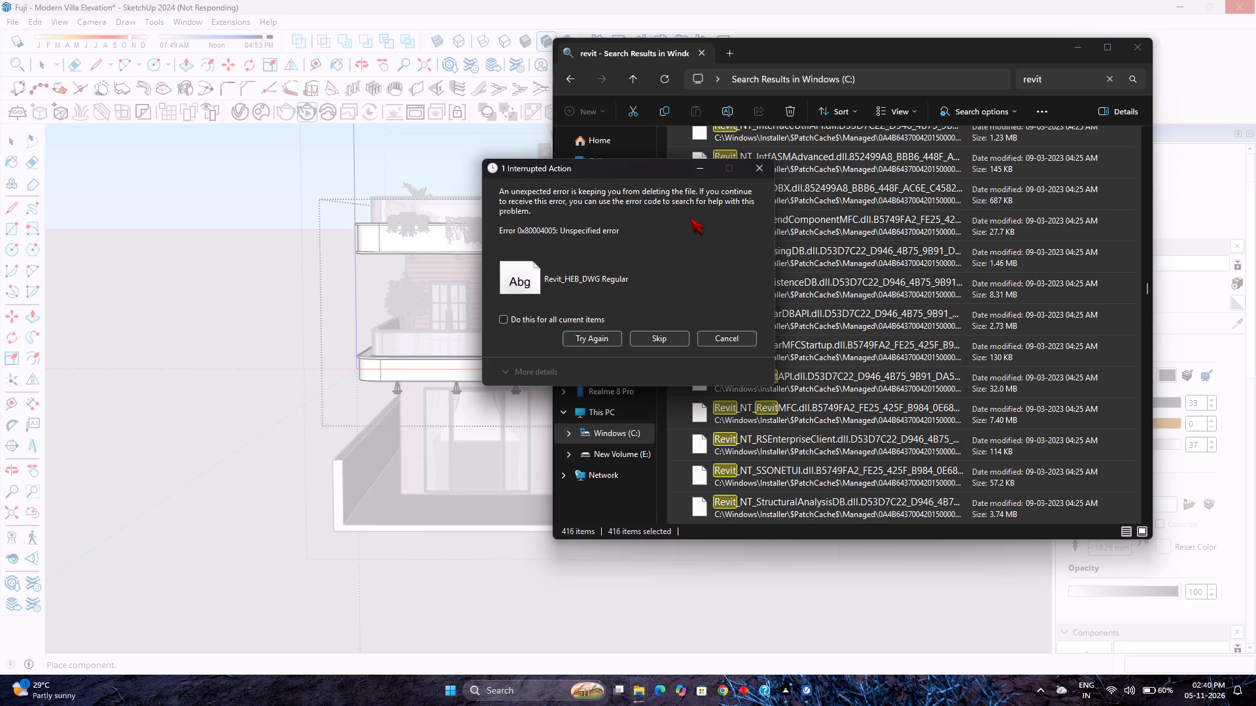
Retry deleting the Revit_HEB_DWG font, and skip the Revit font files that cannot be deleted, applying the choice to all current items.
left_click(502, 320)
left_click(609, 343)
left_click(584, 317)
left_click(584, 317)
left_click(672, 339)
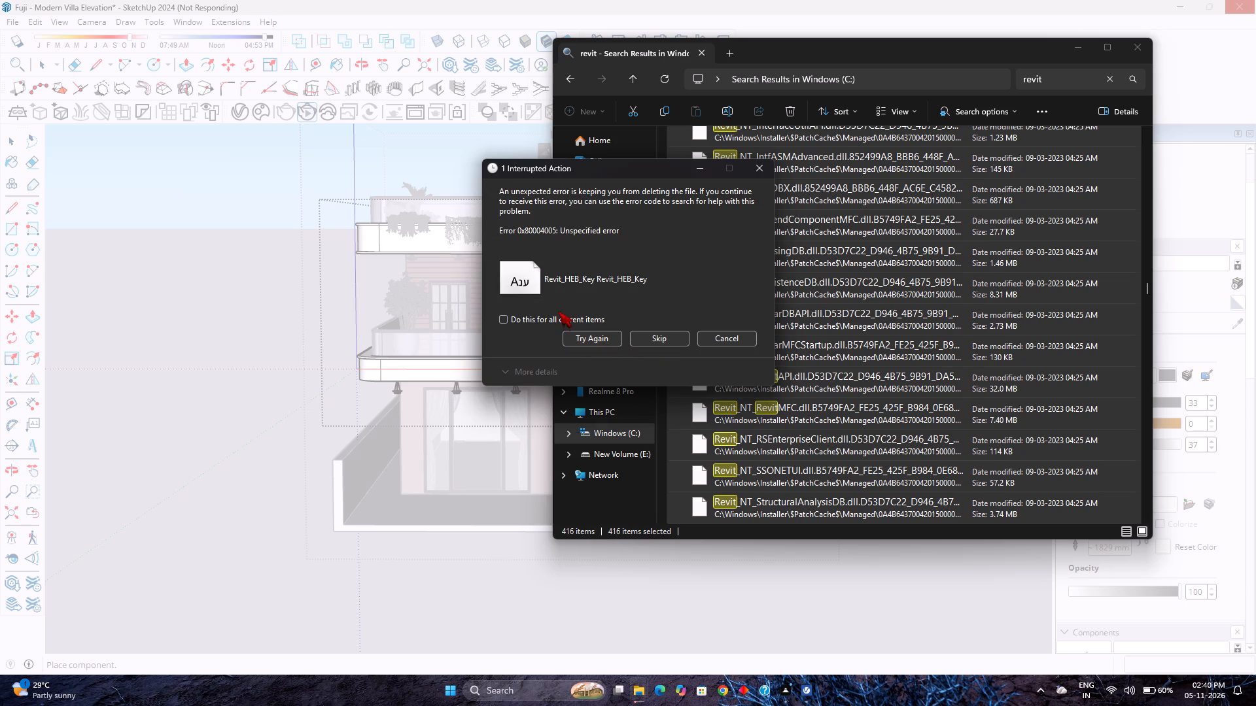
left_click(562, 315)
left_click(650, 335)
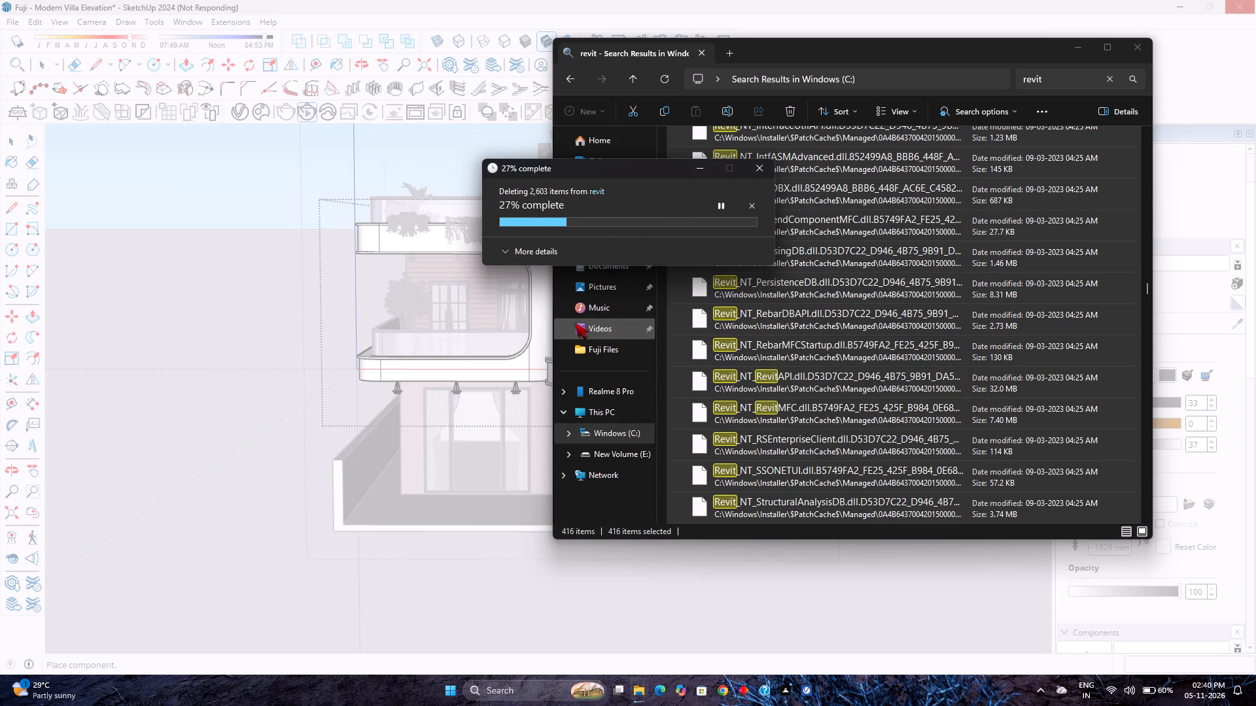
Skip the missing LicInfo.dat file and continue deleting the OpenStudio CLI For Revit 2025 folder with administrator permission for all current items.
left_click(593, 302)
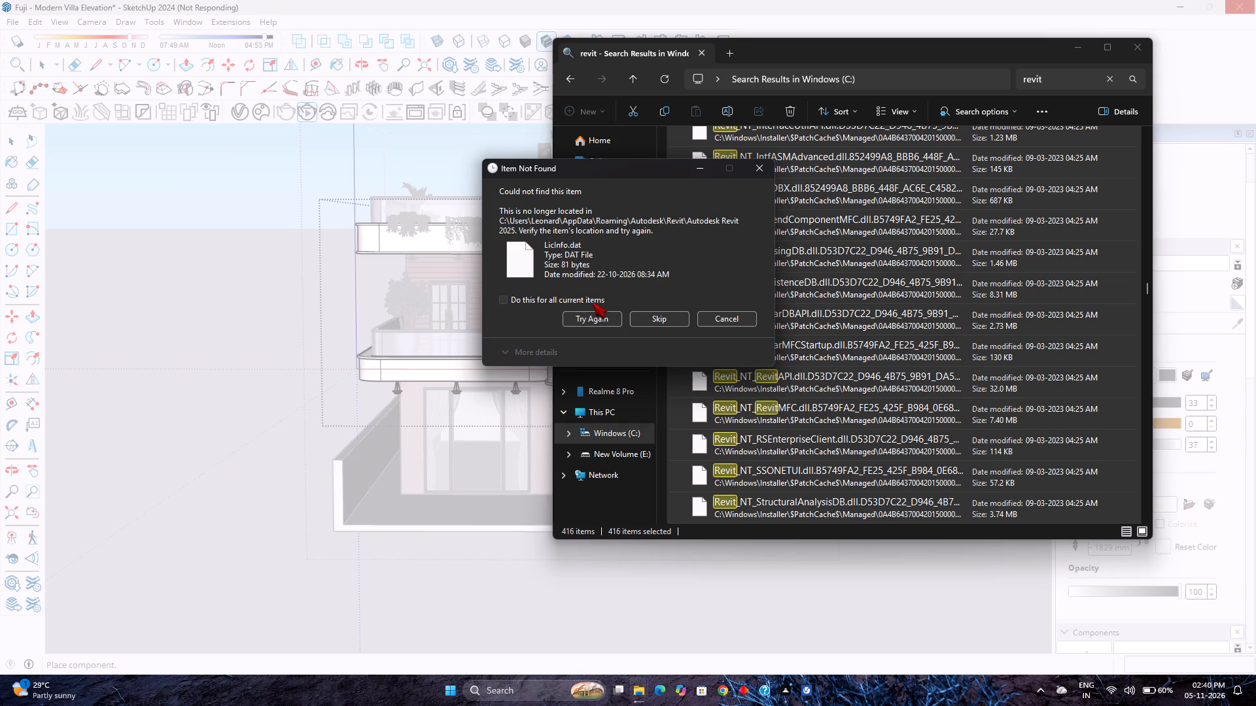
left_click(672, 329)
left_click(665, 324)
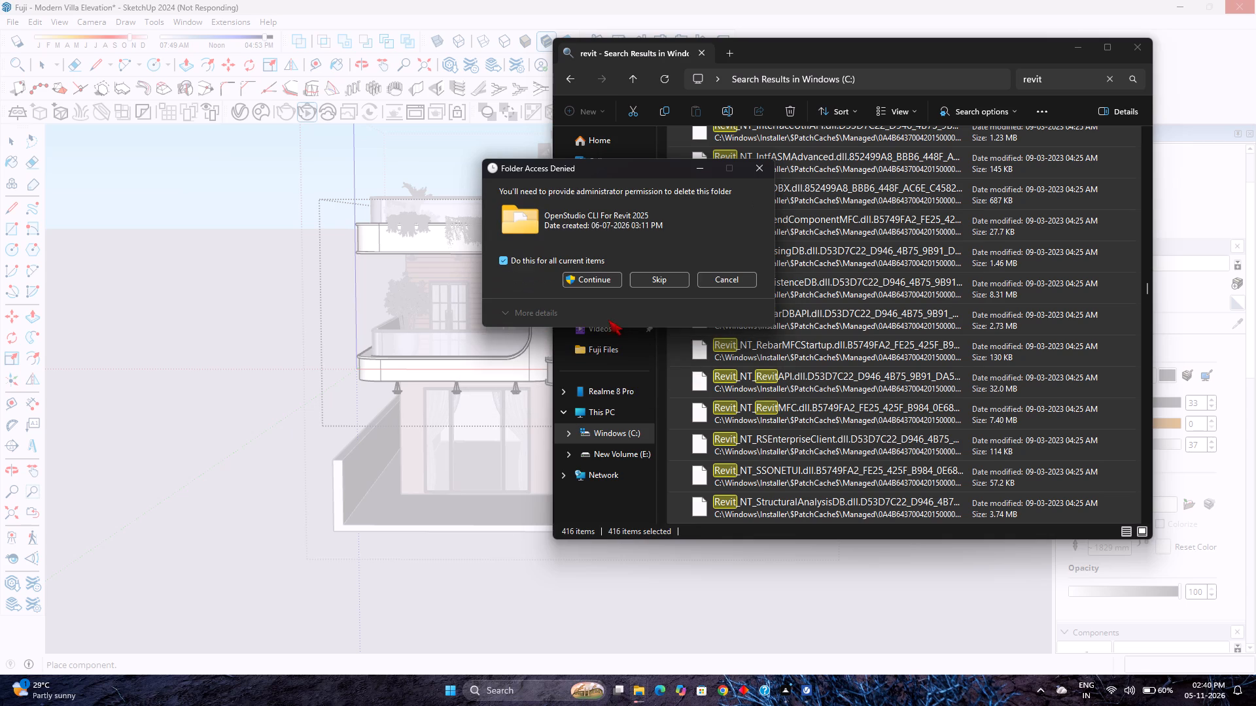
left_click(609, 286)
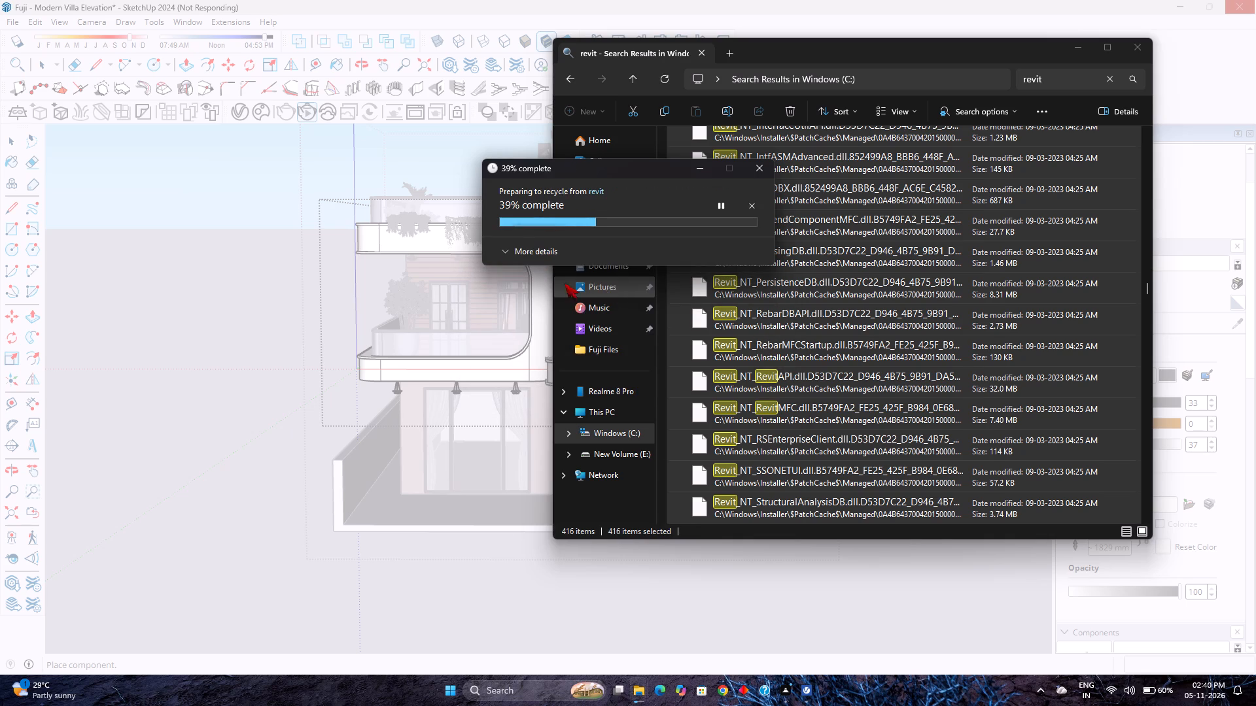
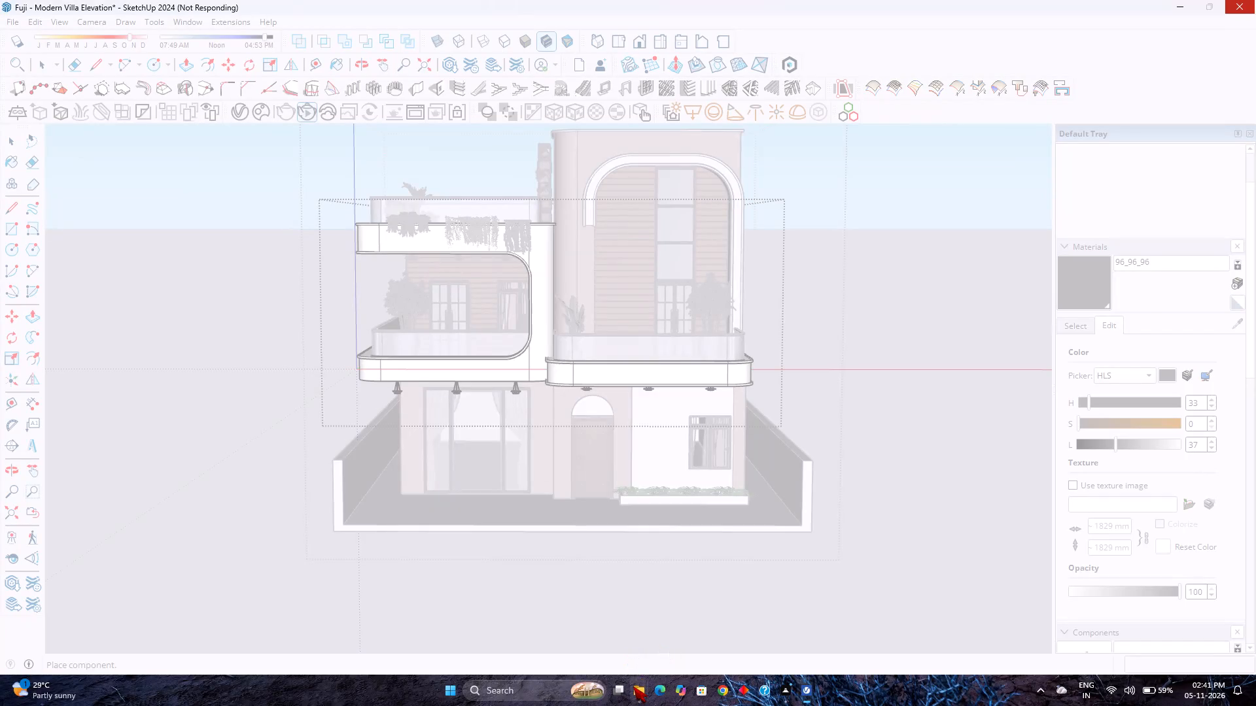
Switch to the File Explorer revit search results for the C: drive and permanently delete all the selected items.
left_click(633, 686)
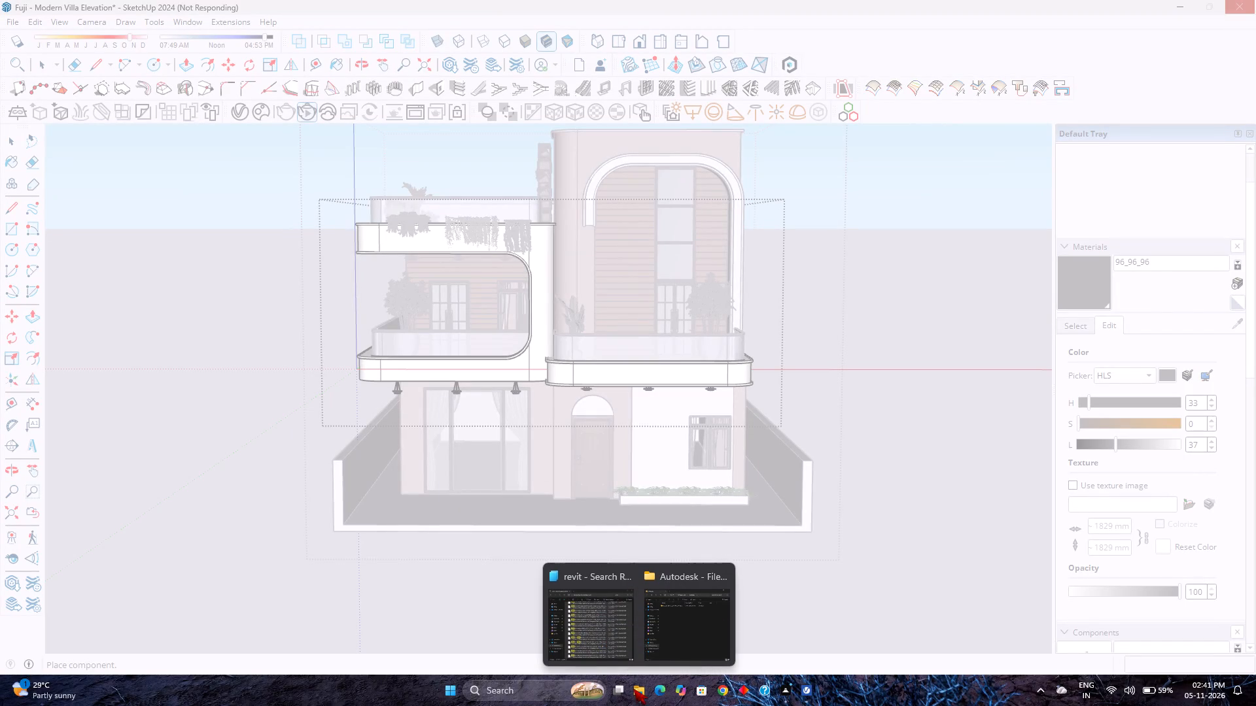
left_click(633, 690)
left_click(672, 631)
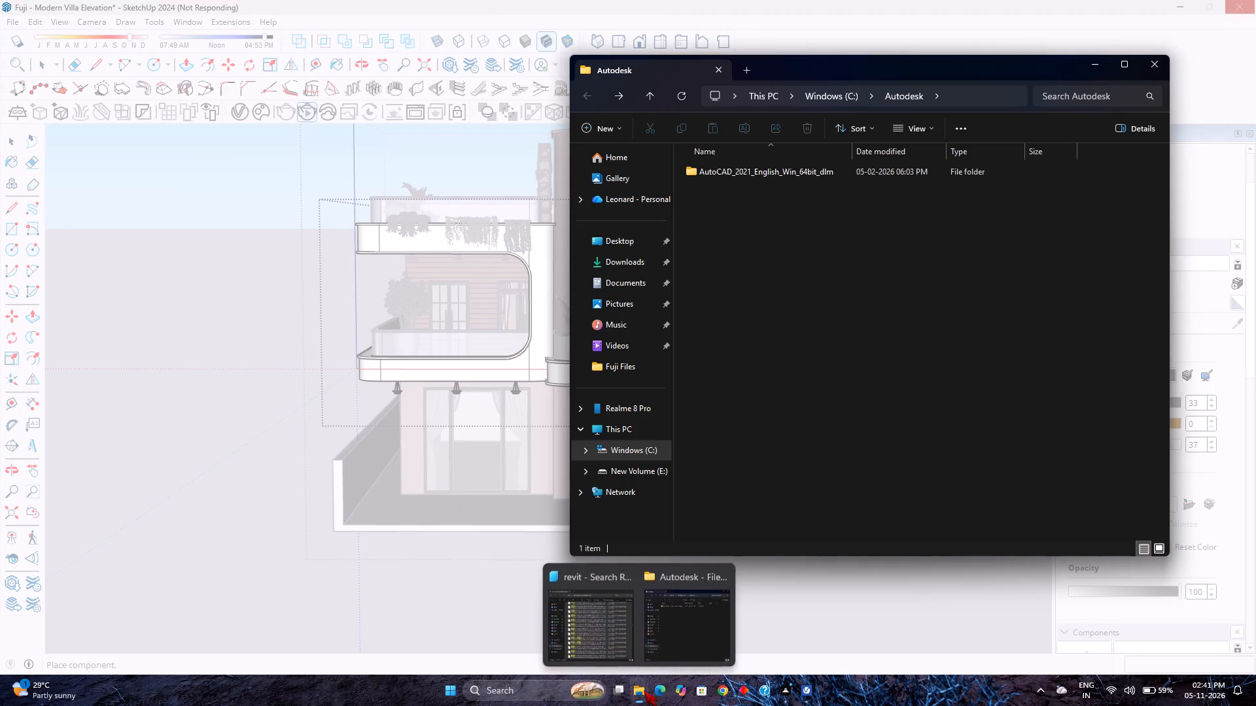
left_click(601, 635)
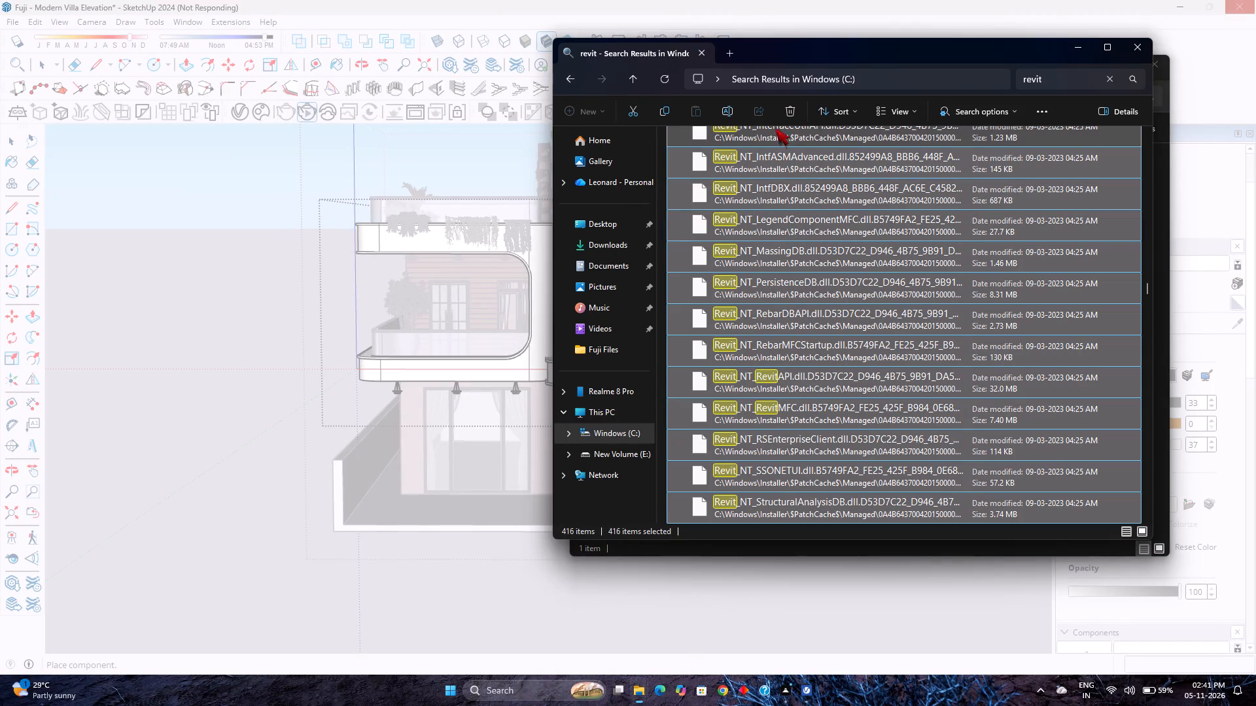
left_click(789, 117)
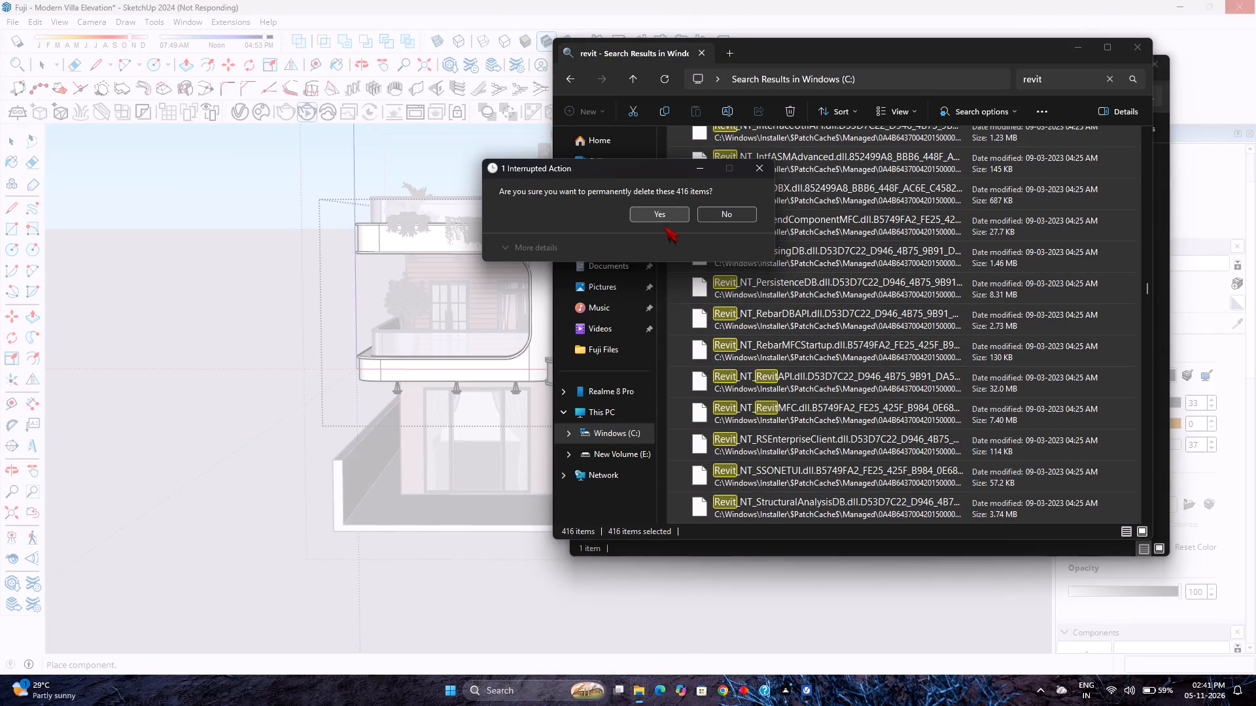
left_click(669, 222)
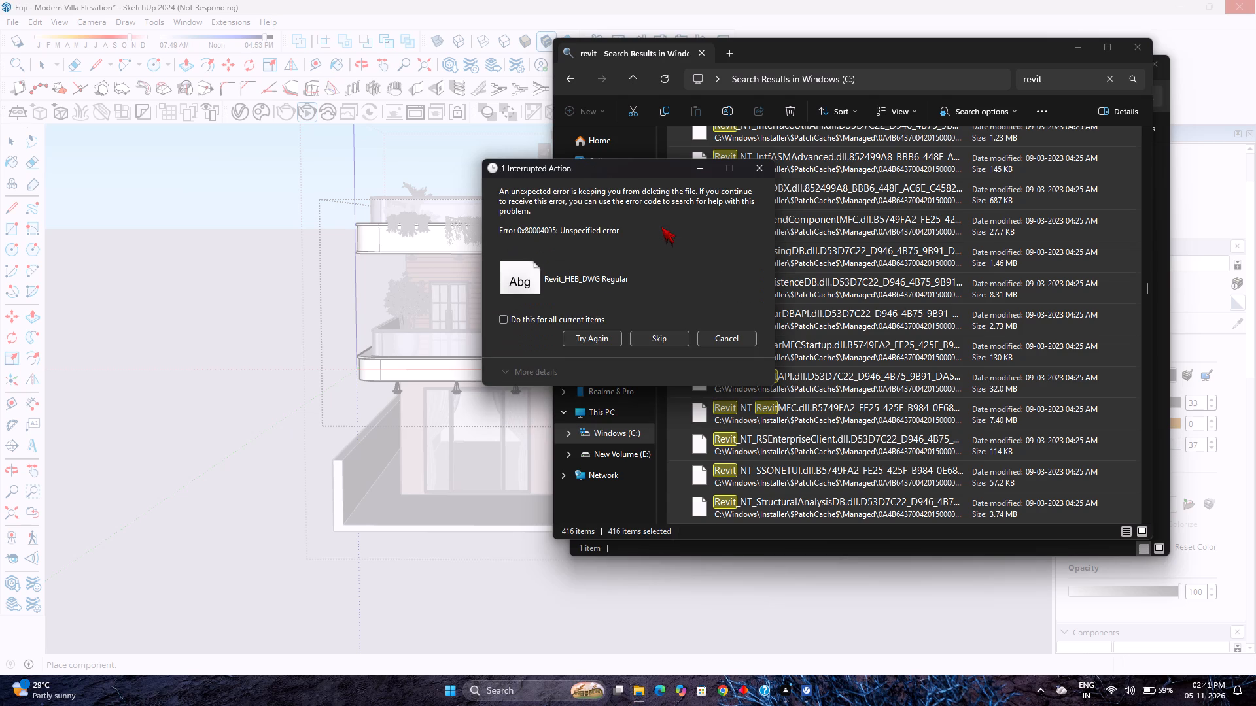
Retry deleting the Revit_HEB_DWG font, and skip it and the missing RevitCustom text document for all current items.
left_click(525, 323)
left_click(604, 332)
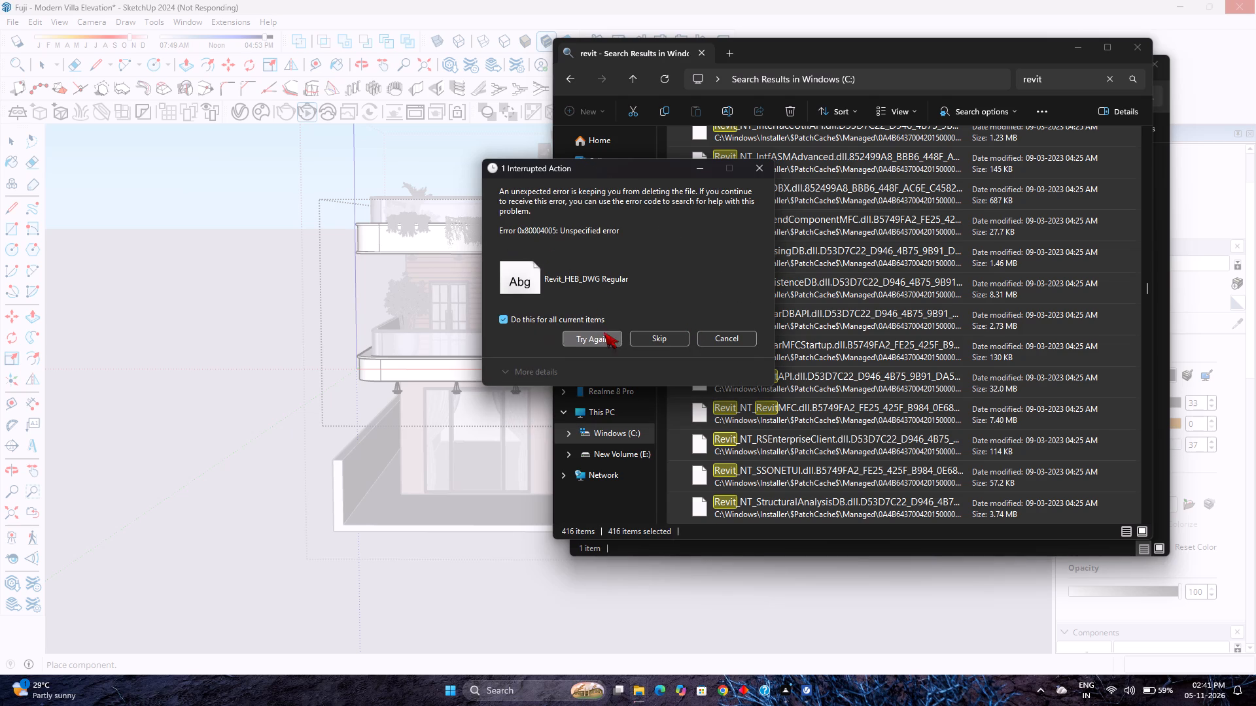
left_click(604, 315)
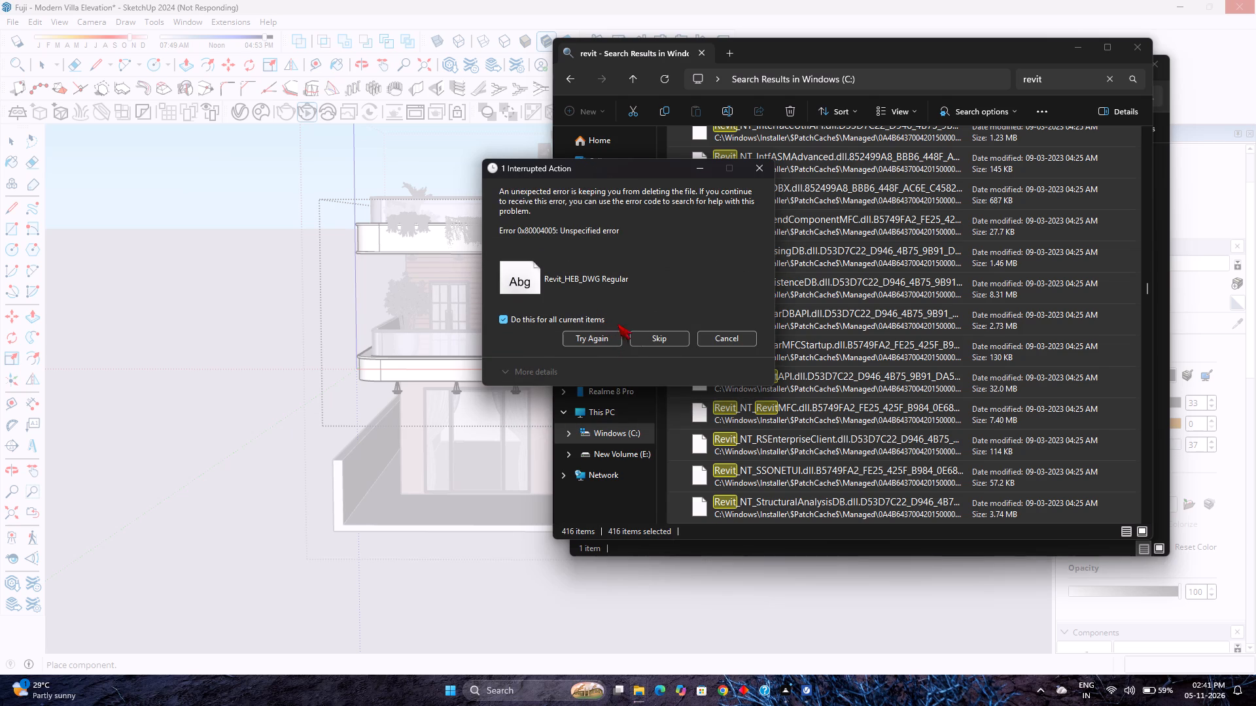
left_click(657, 335)
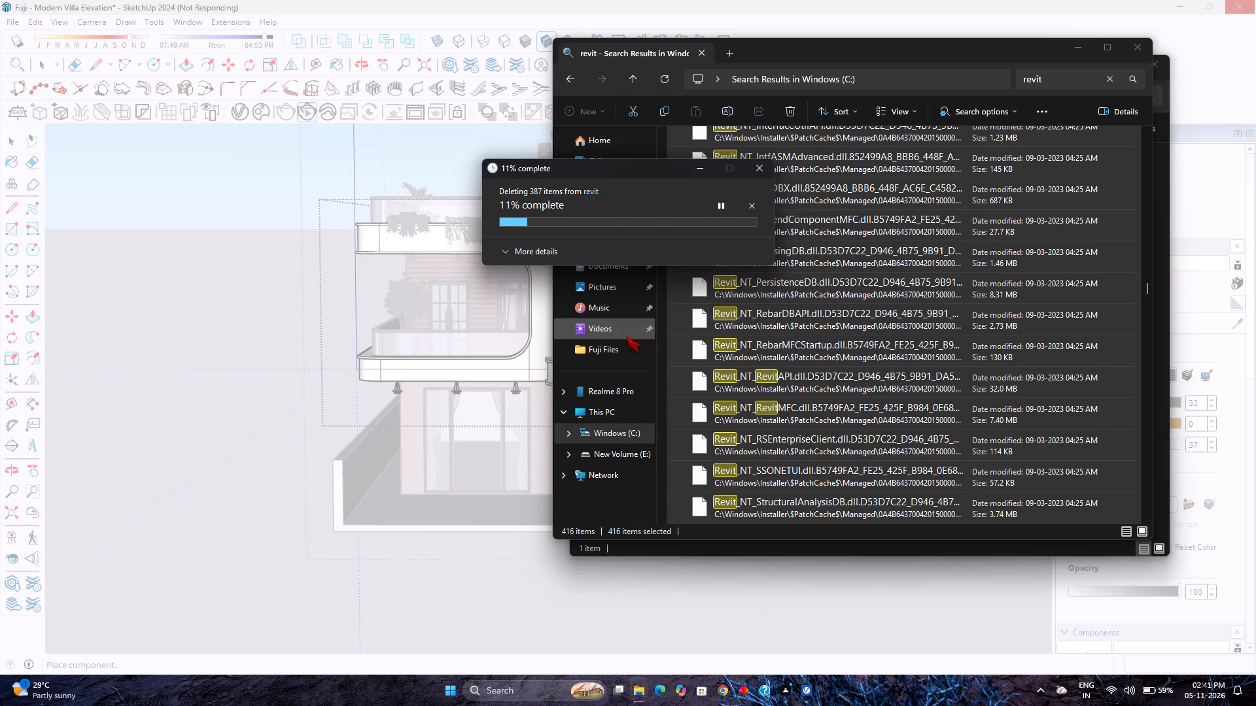
left_click(586, 290)
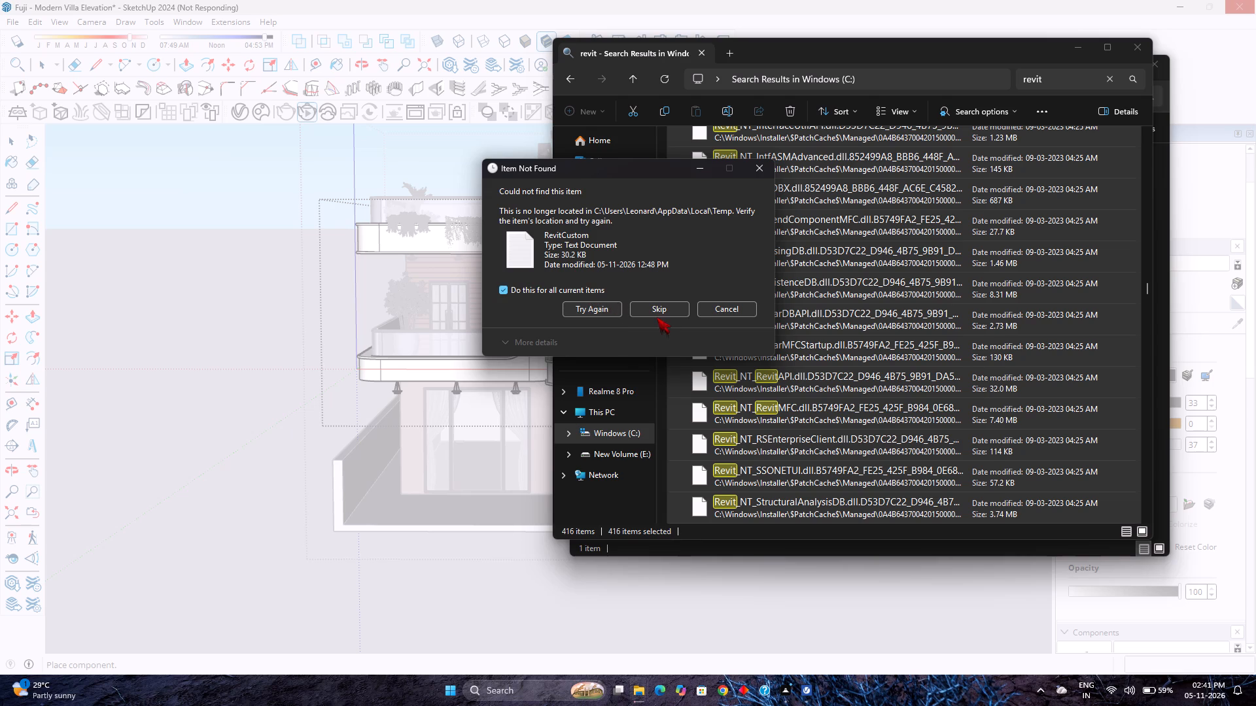
left_click(666, 311)
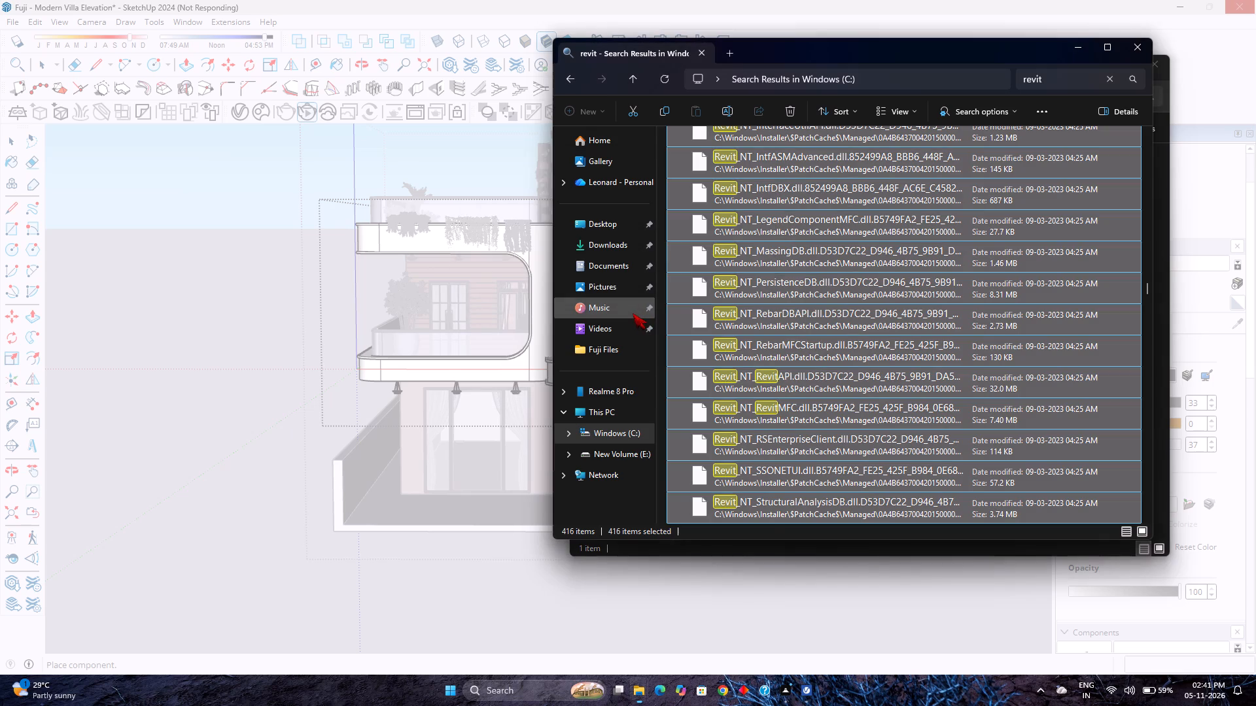
Close the File Explorer window with the revit search results.
left_click(1143, 49)
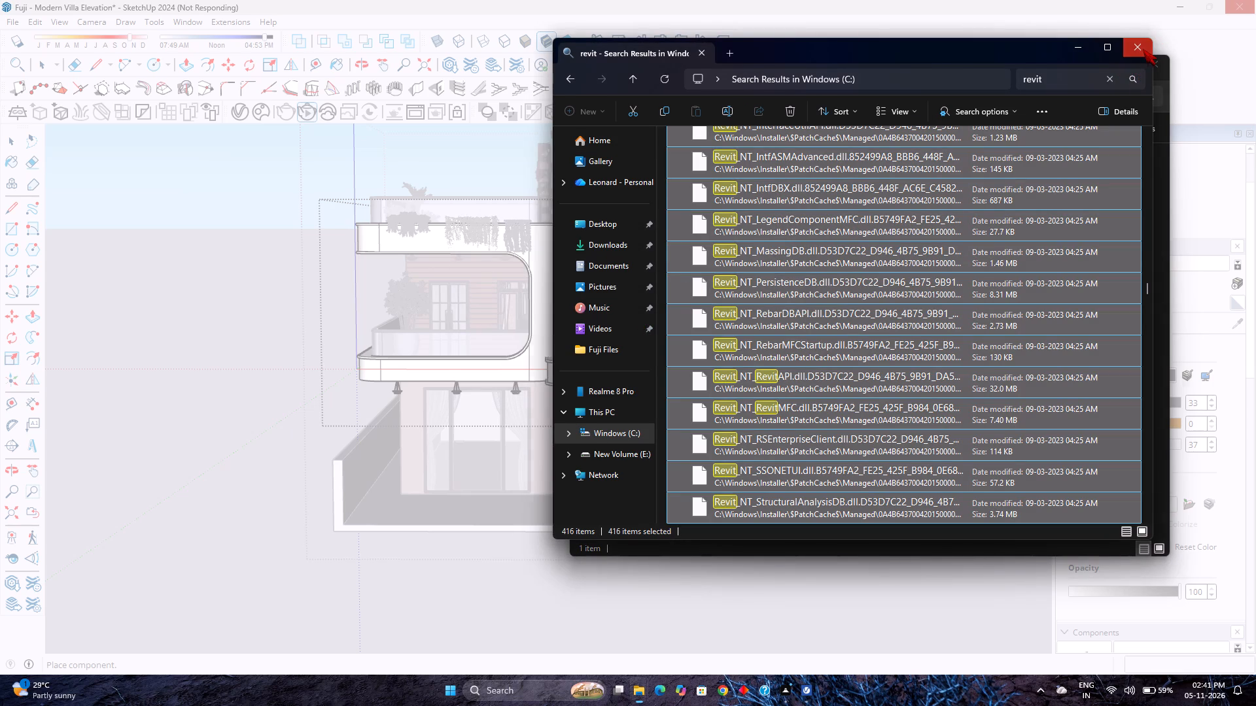
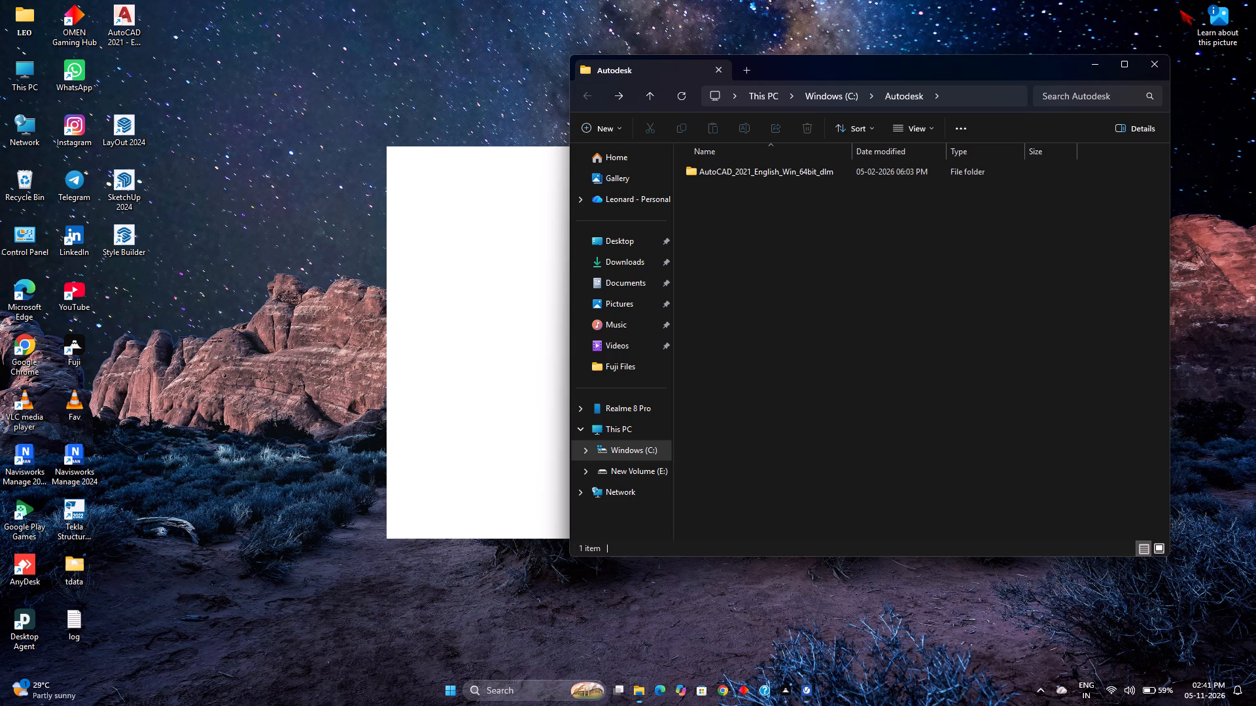
Refresh the desktop.
right_click(229, 397)
left_click(280, 214)
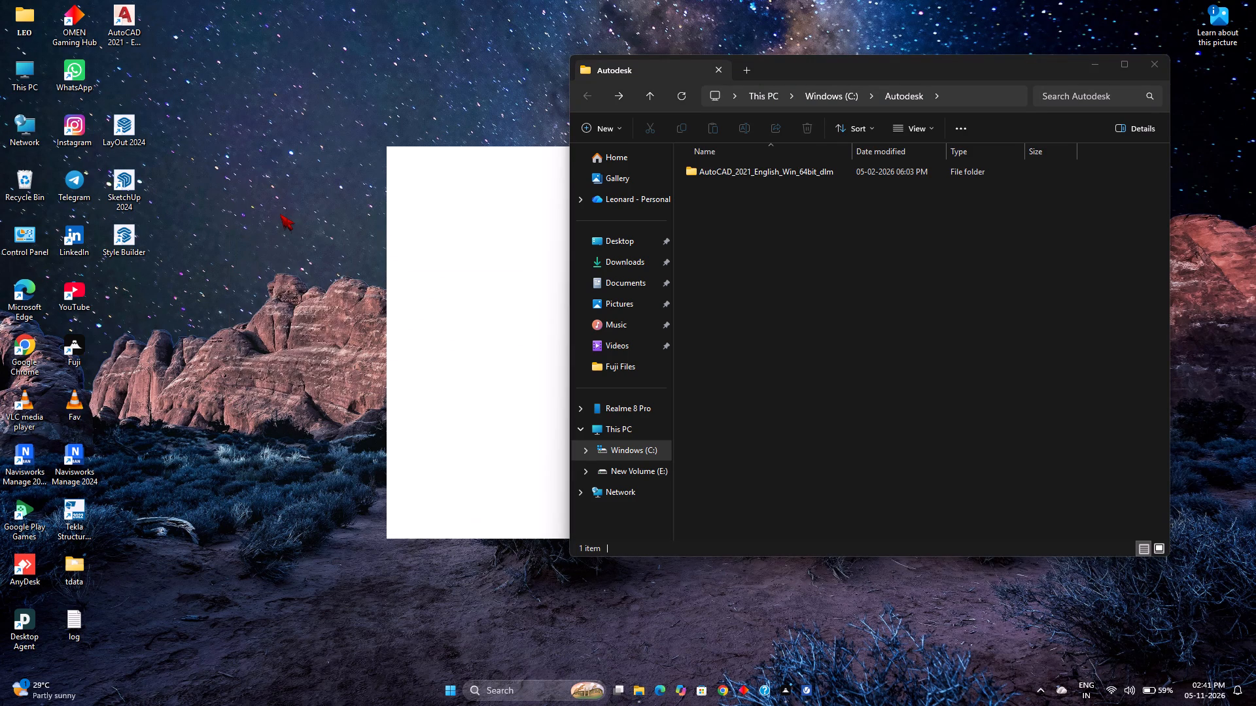
right_click(280, 214)
left_click(294, 269)
right_click(294, 269)
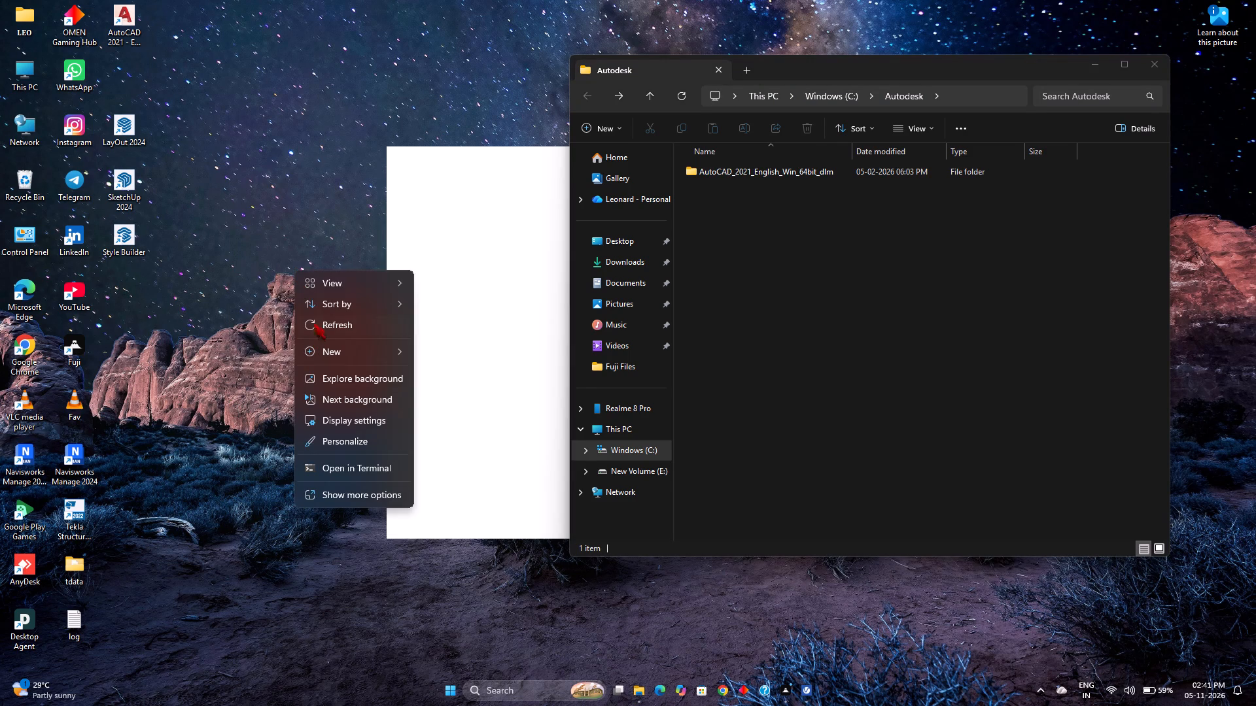
left_click(324, 321)
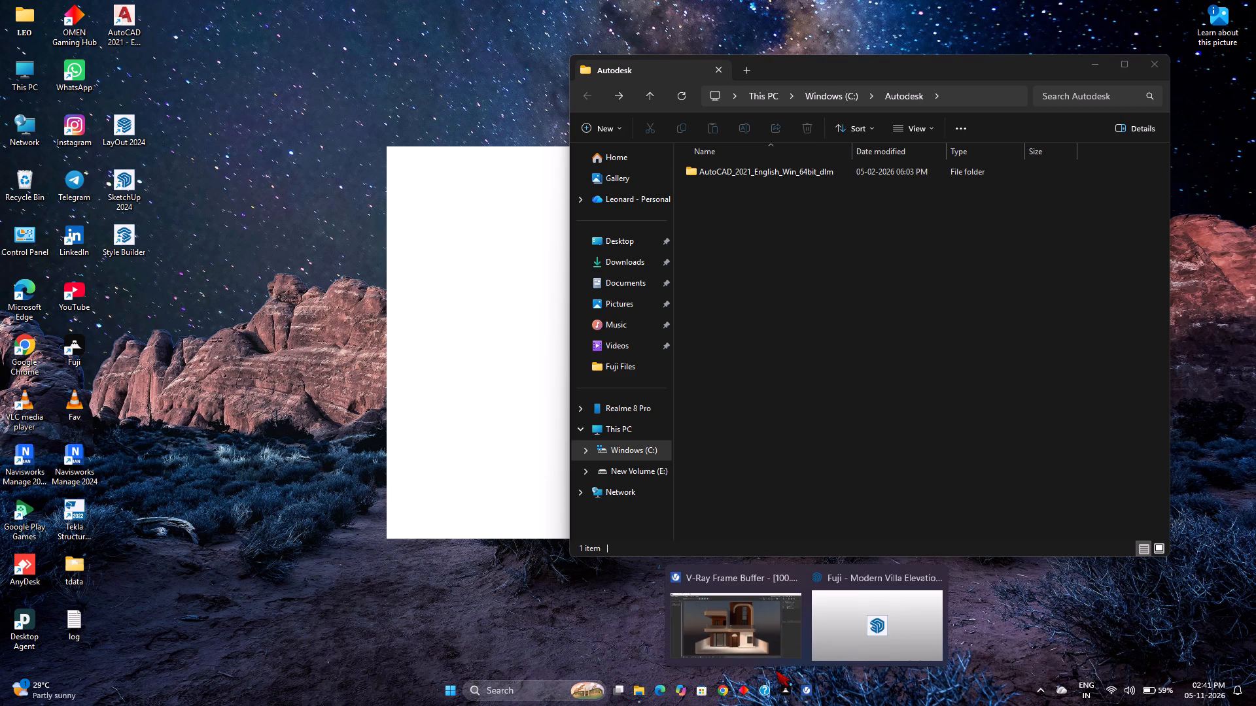
Switch to SketchUp's V-Ray Frame Buffer window showing the villa render.
left_click(741, 641)
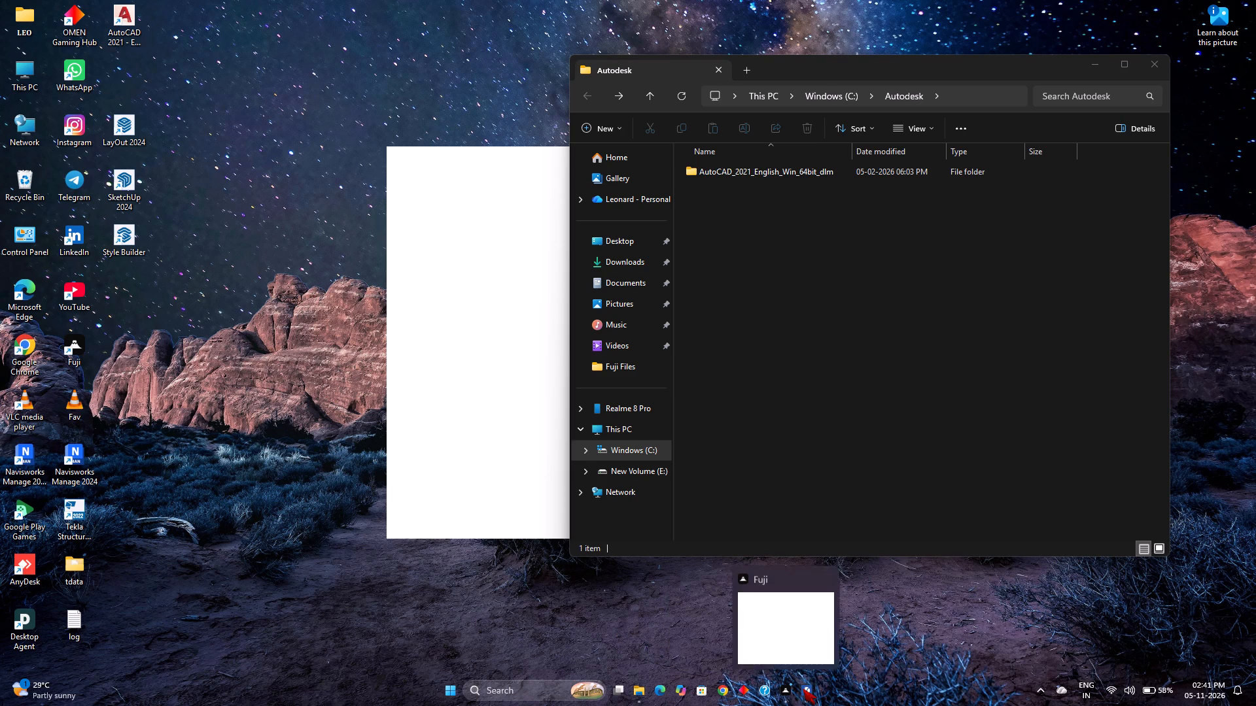
double_click(718, 650)
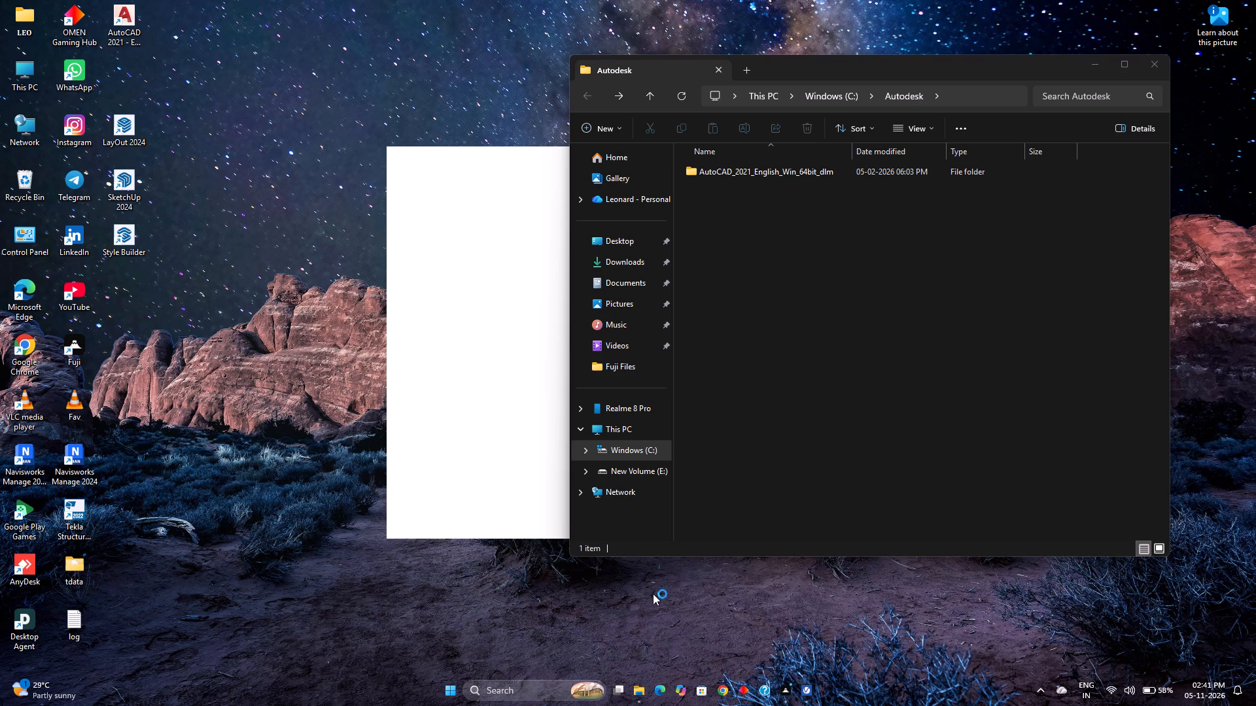
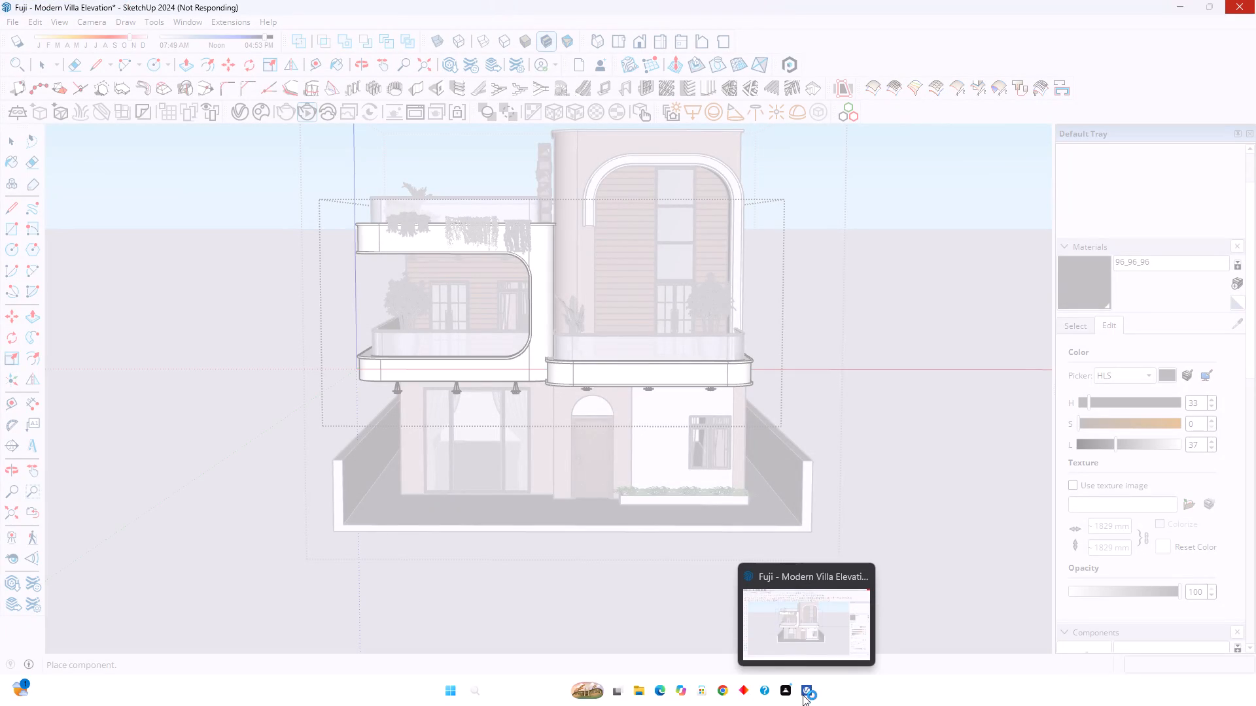
Switch to the SketchUp window with the Fuji - Modern Villa Elevation model.
left_click(792, 645)
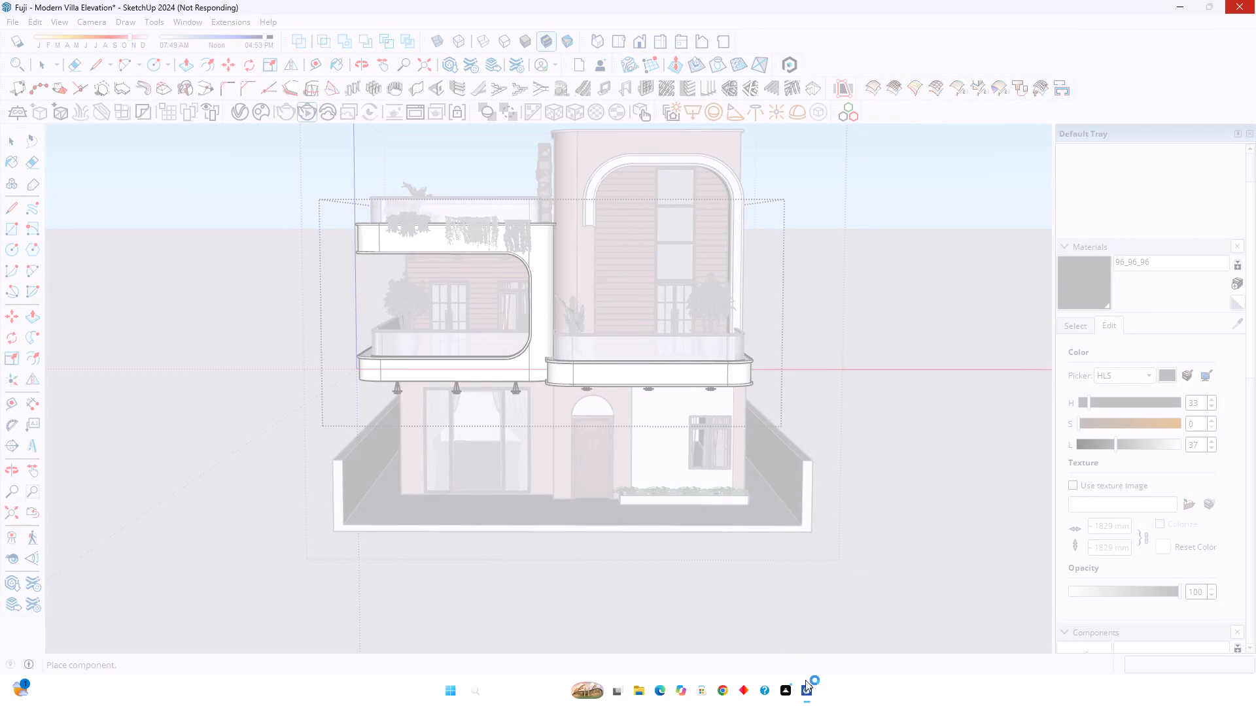
left_click(789, 645)
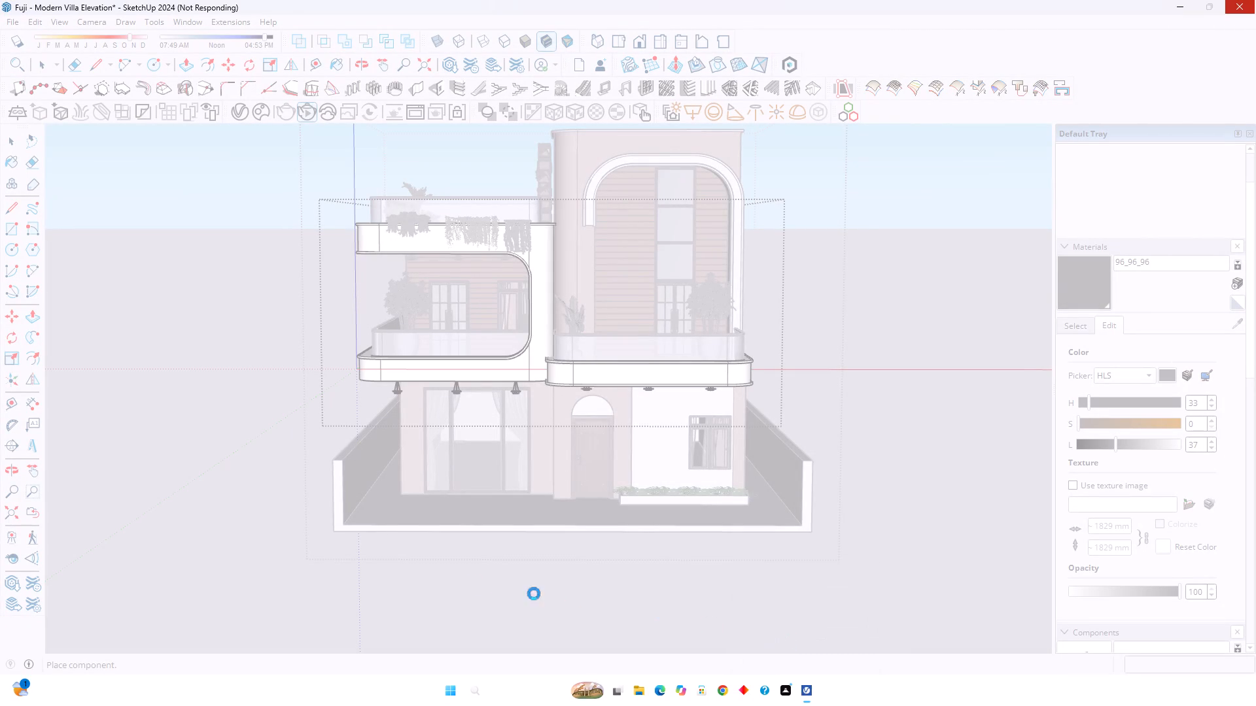
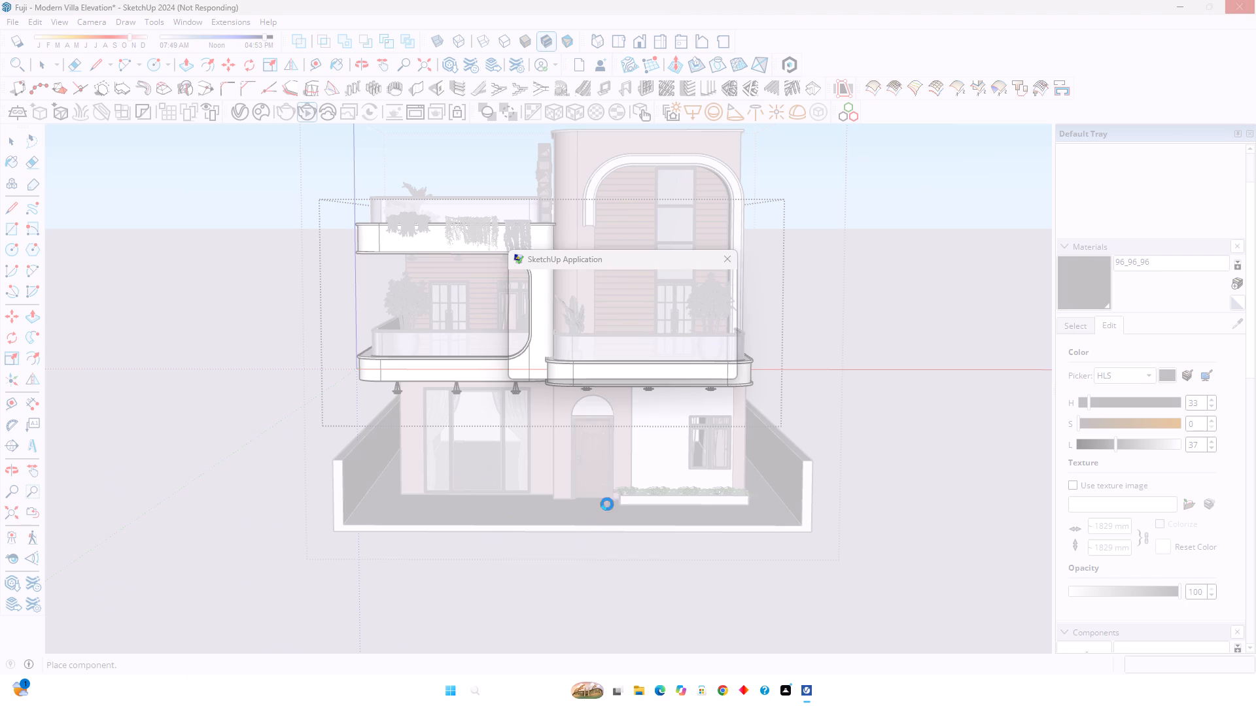
Force the unresponsive SketchUp program with the Fuji villa model to close.
left_click(601, 370)
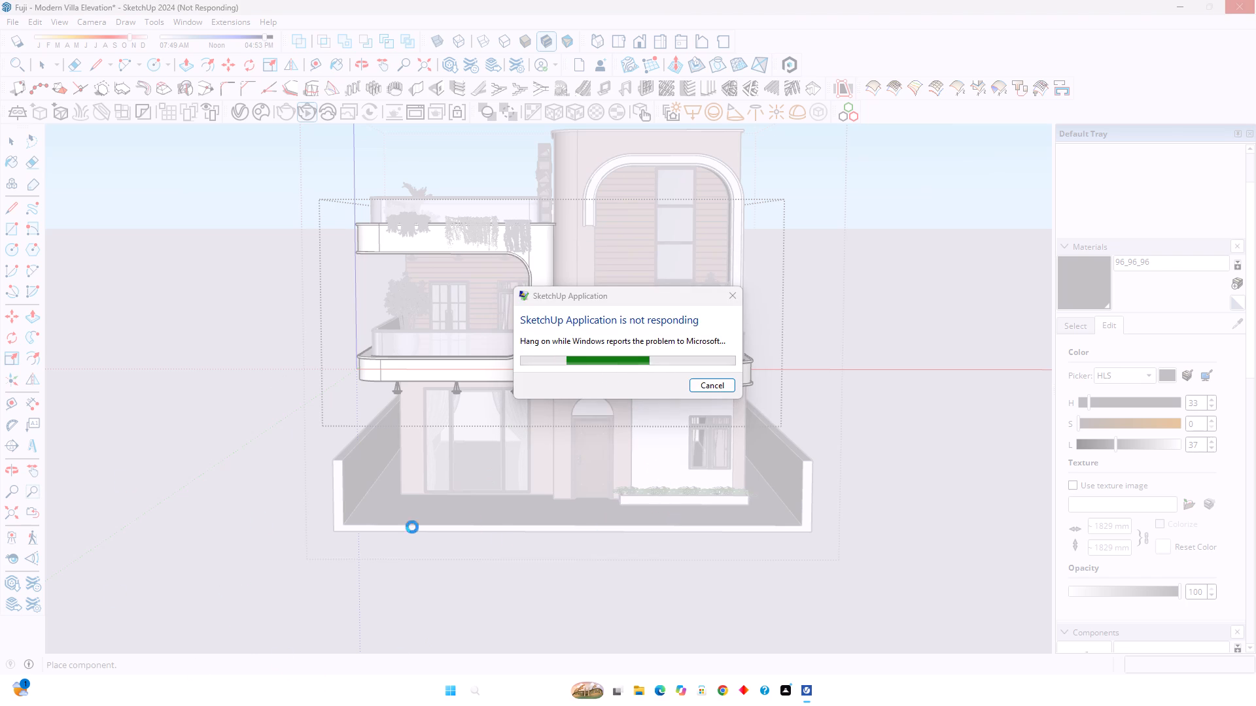
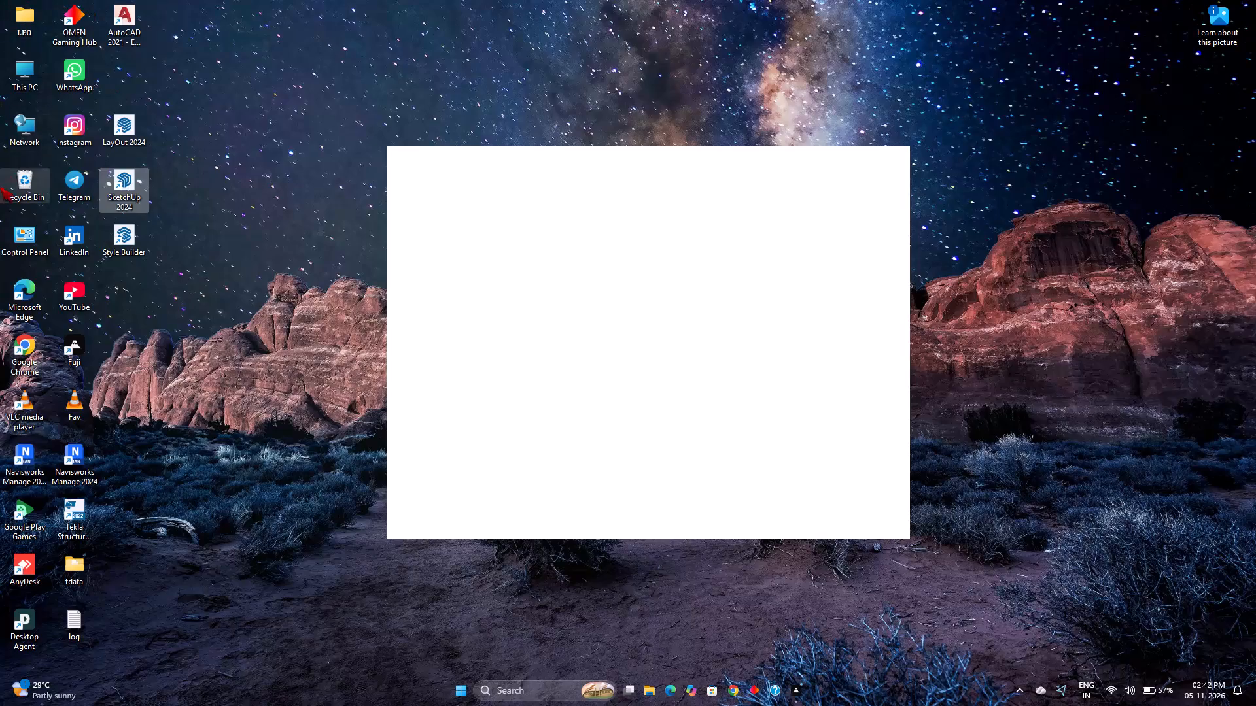
Empty the Recycle Bin, granting administrator permission to delete all the protected items.
right_click(8, 193)
left_click(53, 275)
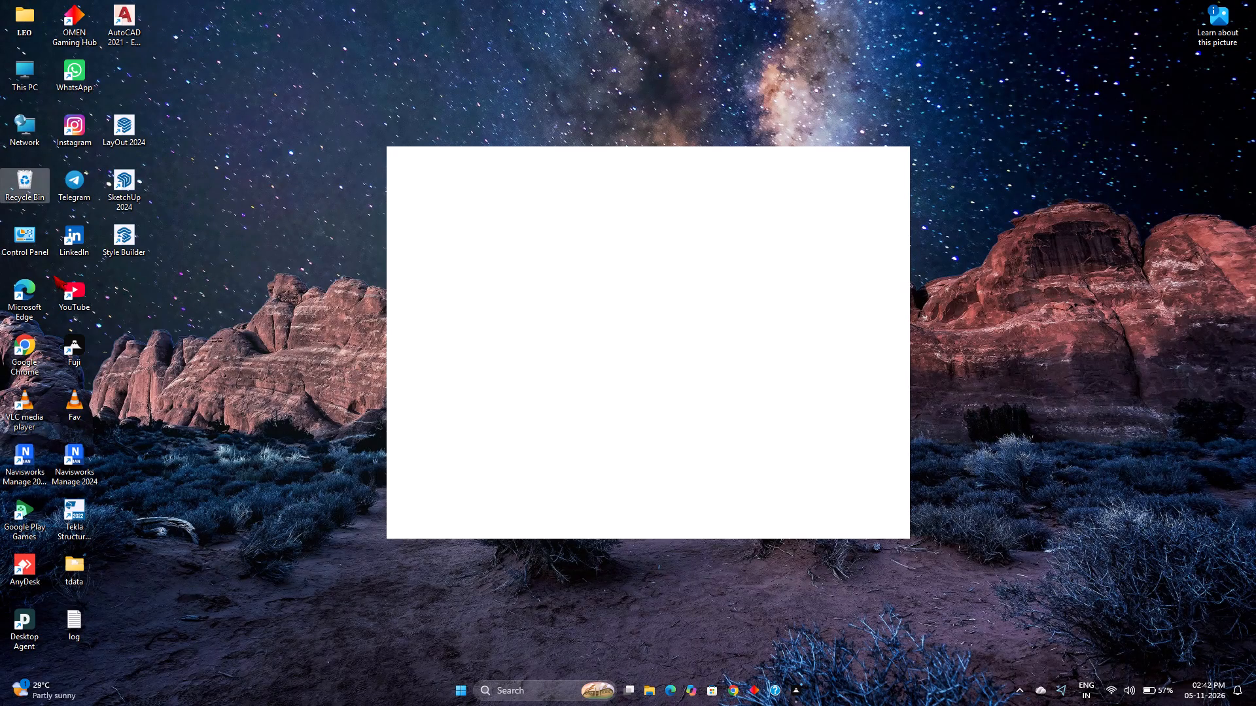
left_click(664, 354)
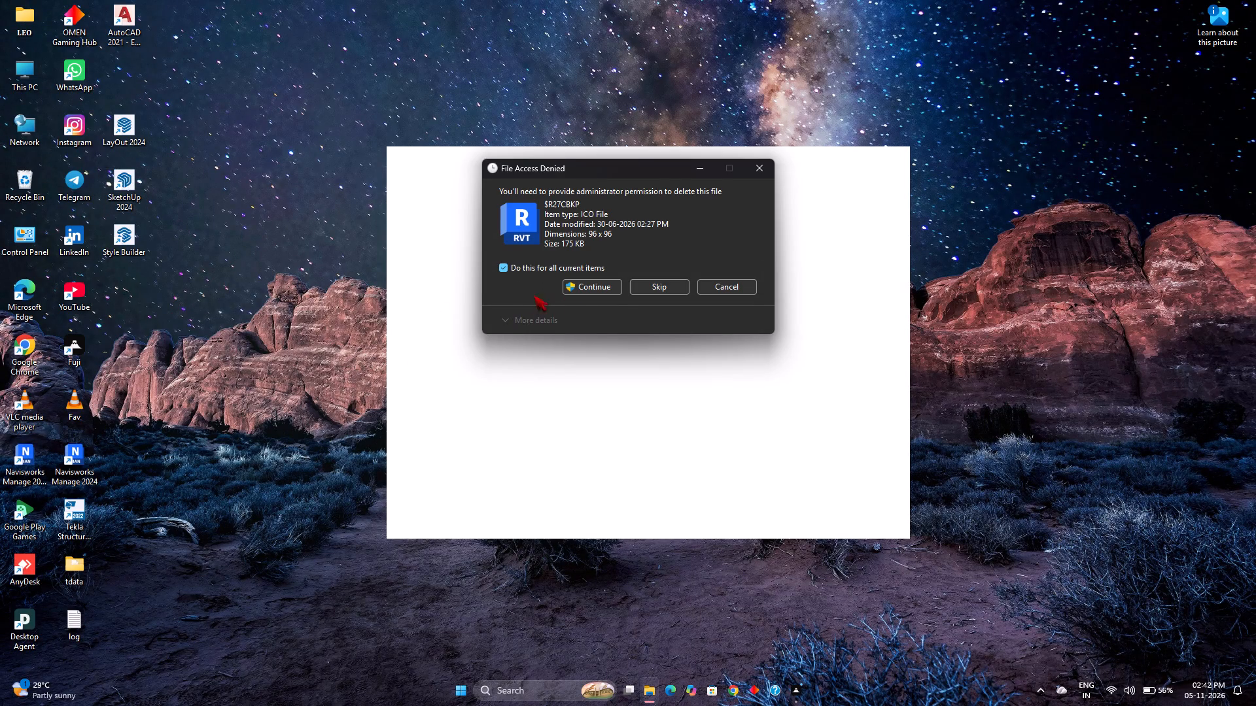
left_click(570, 293)
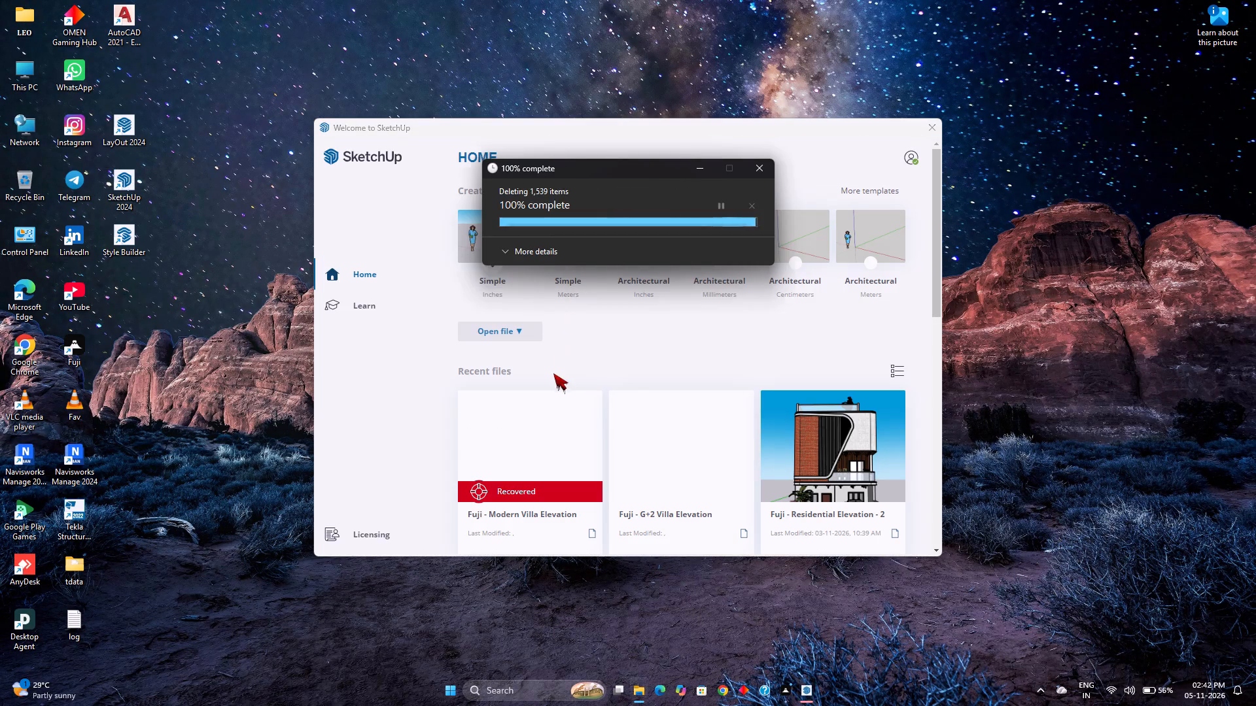
In SketchUp, open the recent file Fuji - Modern Villa Elevation marked as Recovered.
left_click(540, 418)
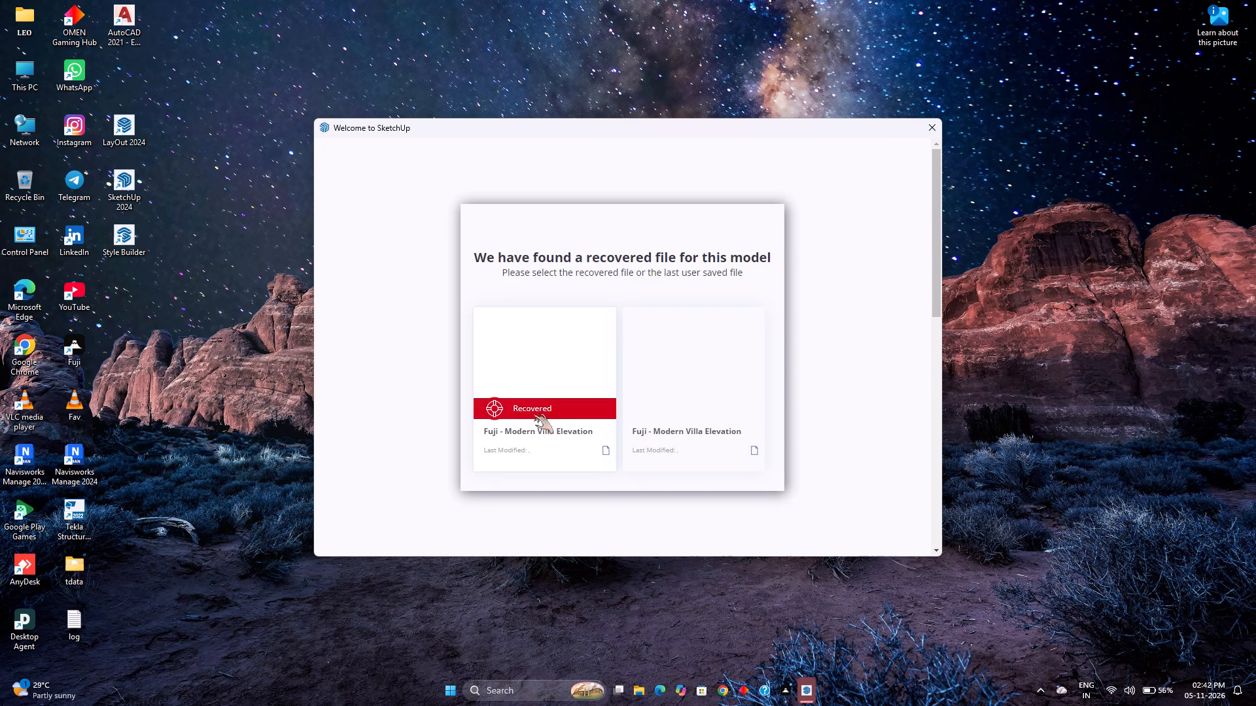
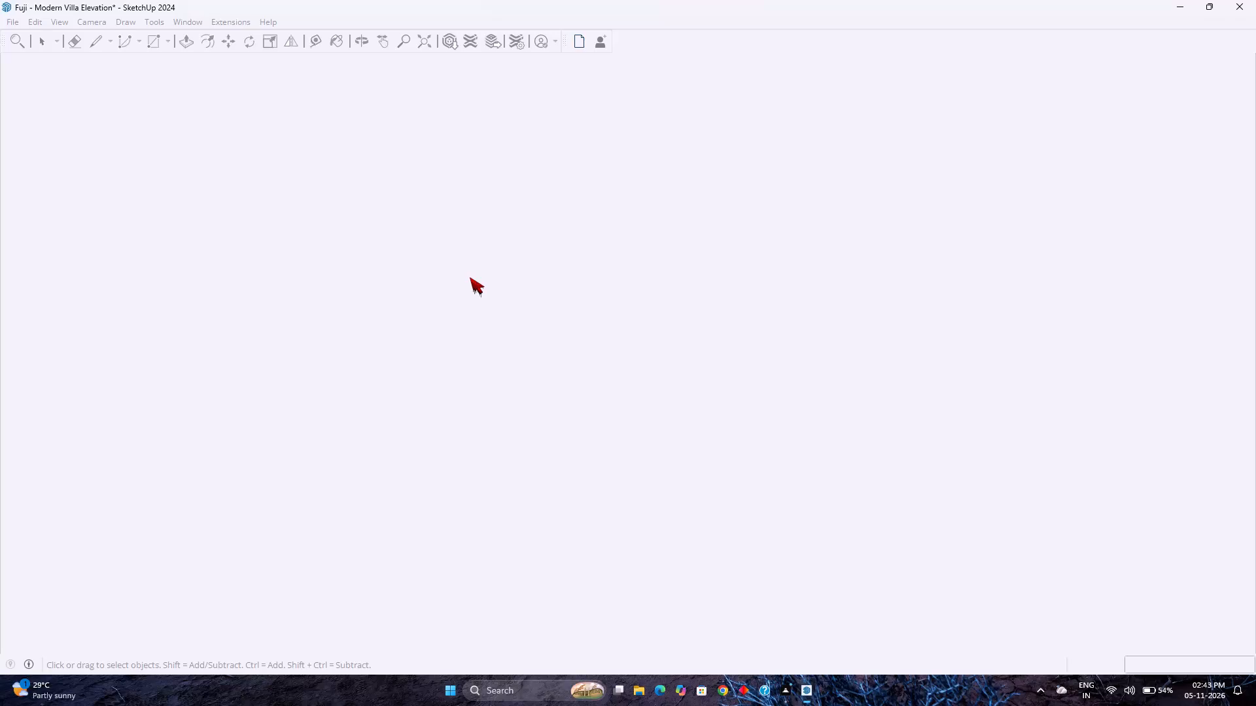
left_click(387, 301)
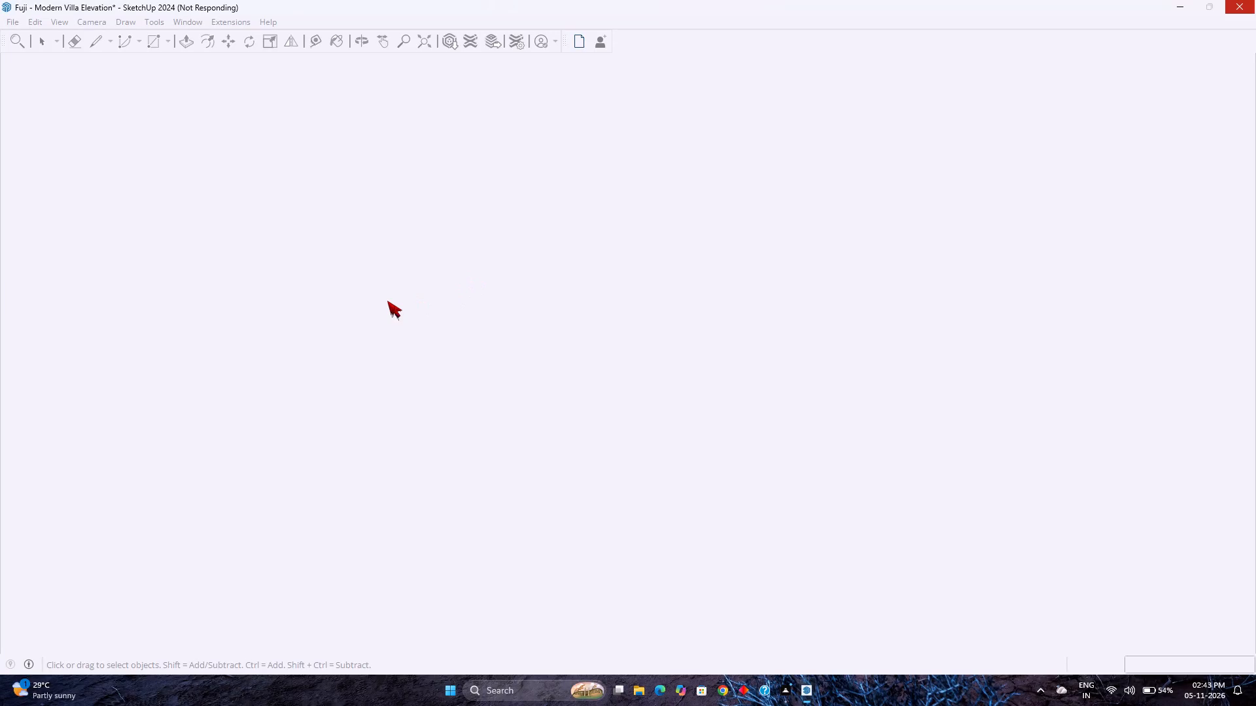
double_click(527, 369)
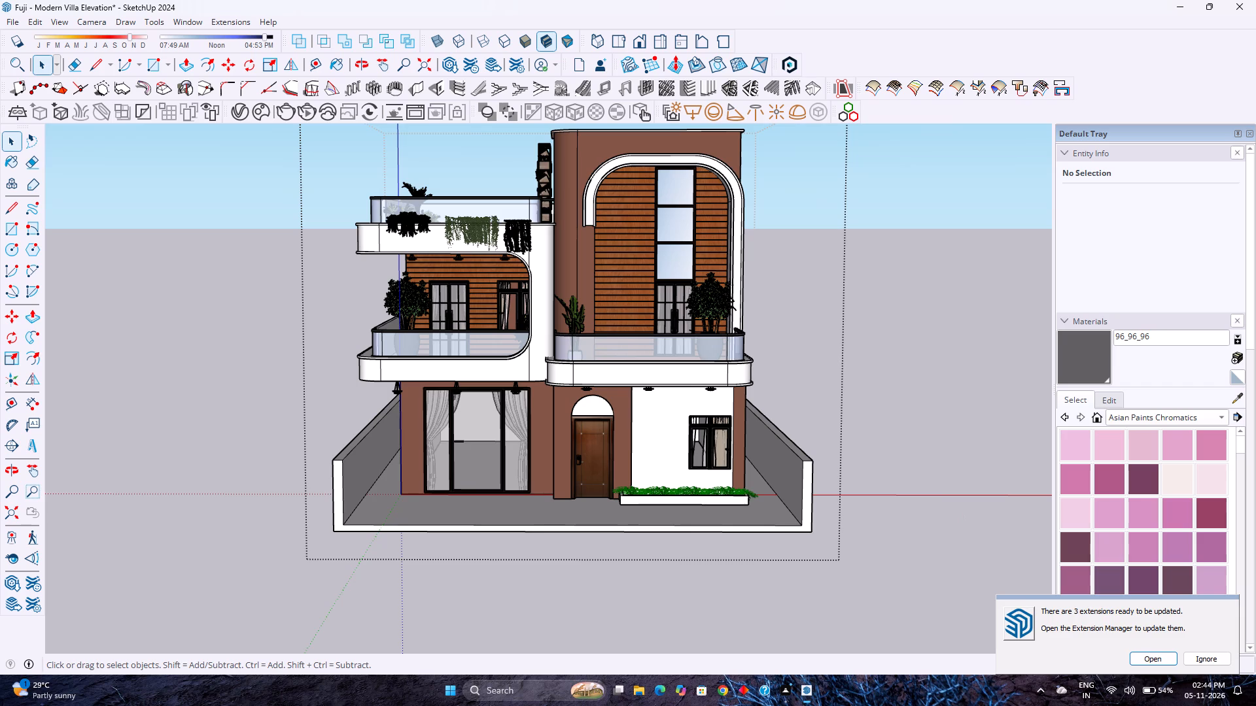
Ignore the notification about extensions ready to be updated.
left_click(1203, 656)
Open the villa group and its nested ground-floor group for editing.
triple_click(922, 541)
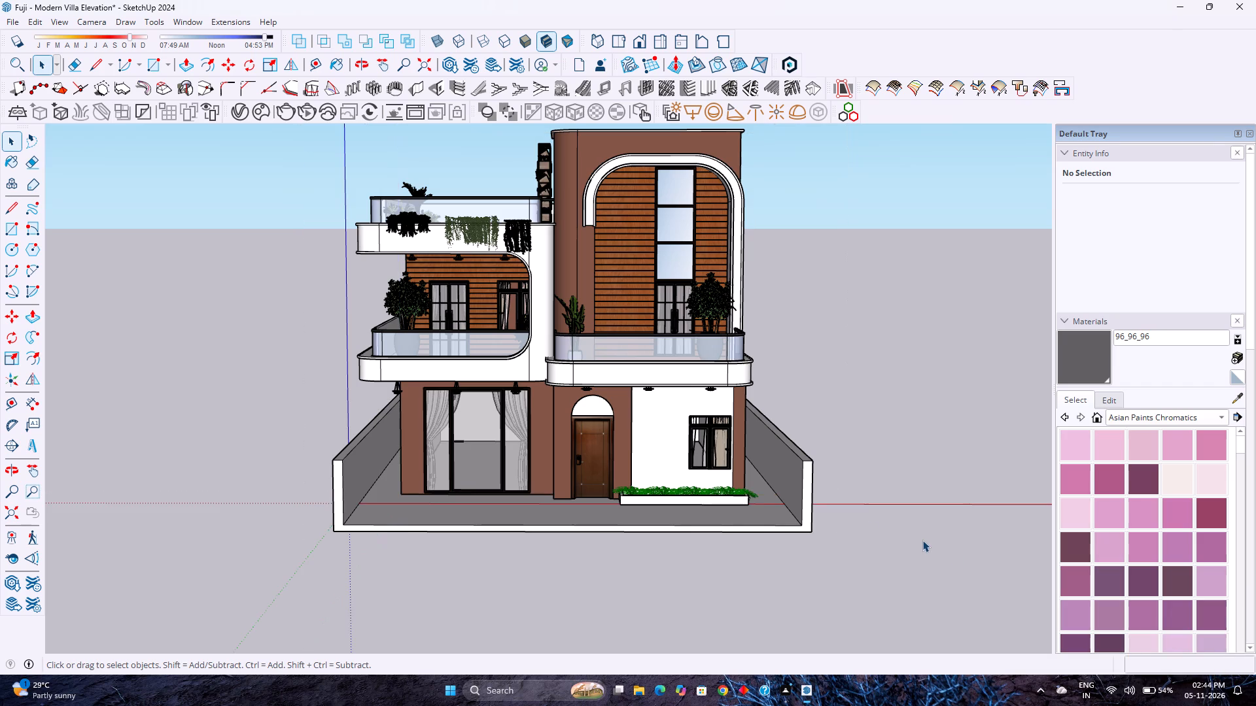
double_click(727, 452)
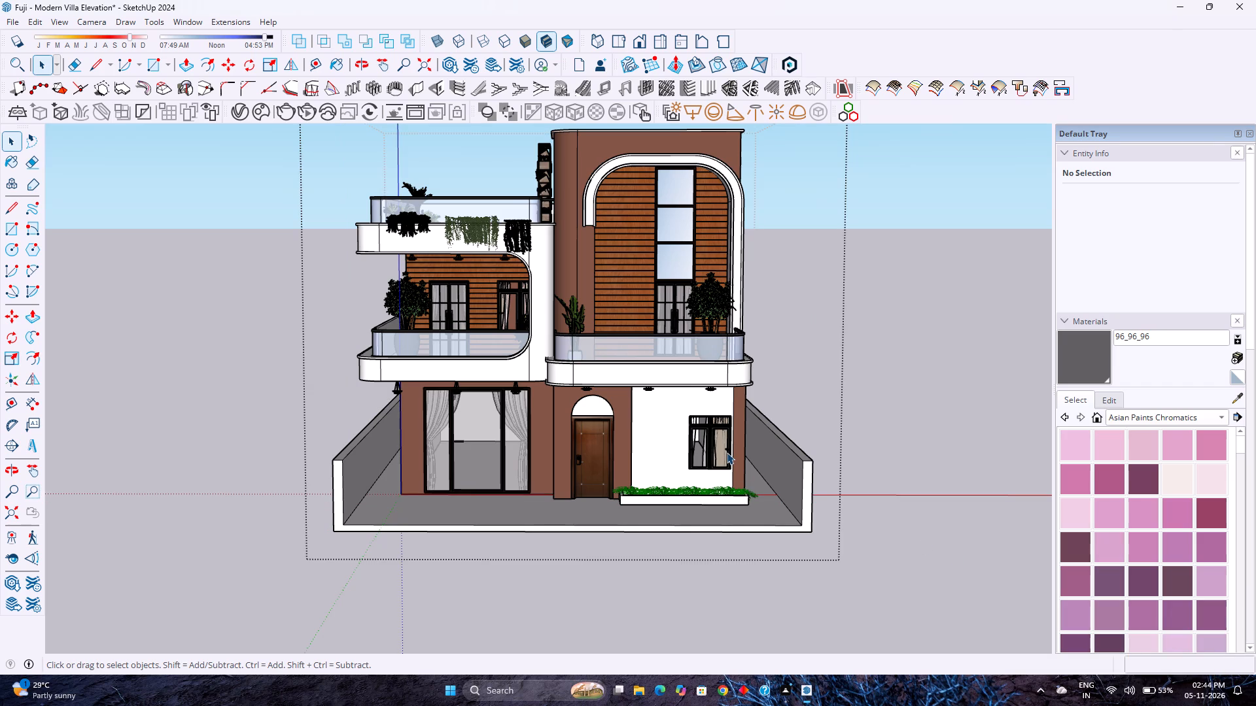
left_click(727, 452)
left_click(727, 452)
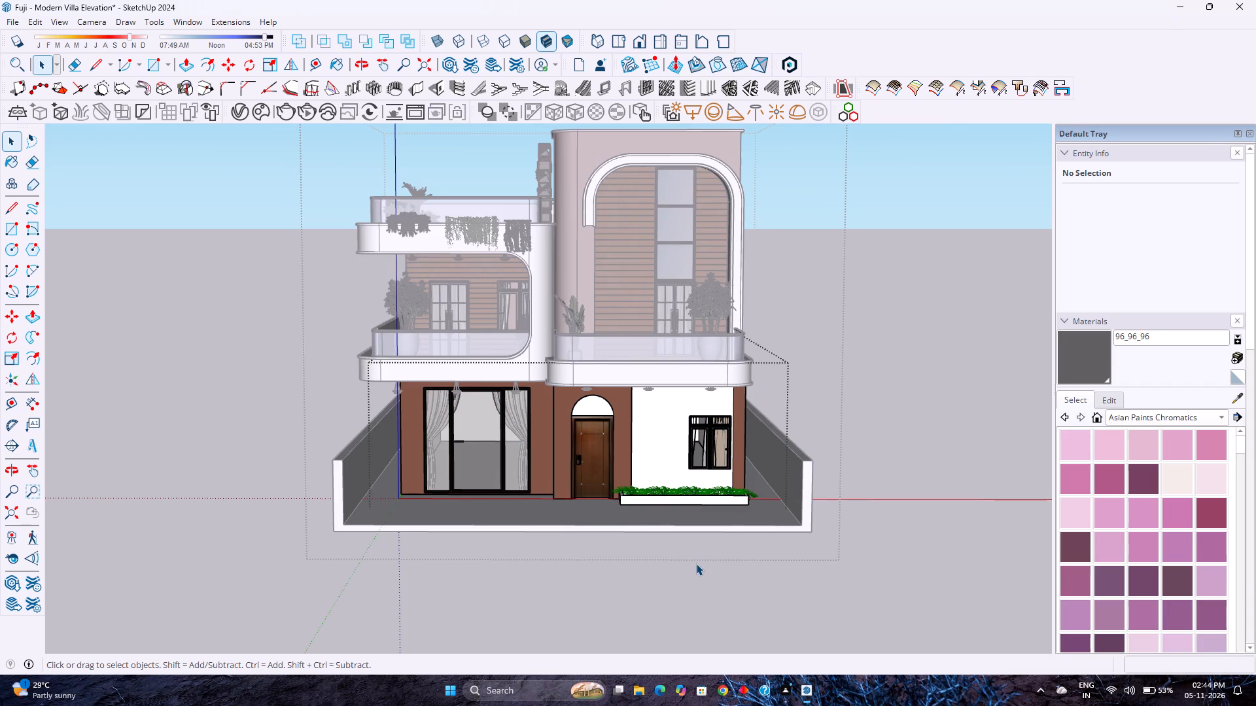
Examine the recovered villa's exterior from the front, both sides and above.
scroll(696, 563, "down", 3)
scroll(696, 563, "up", 2)
scroll(696, 560, "down", 1)
middle_click_drag(720, 539, 631, 597)
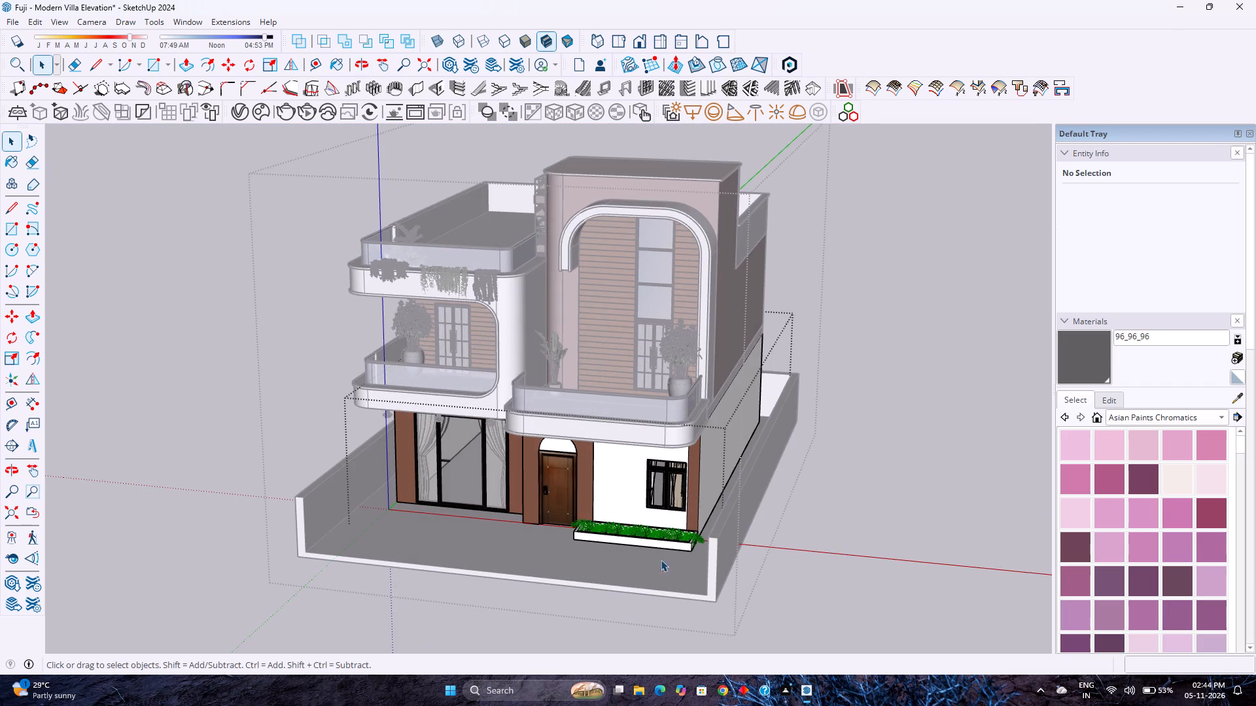
scroll(861, 460, "up", 3)
scroll(839, 318, "down", 2)
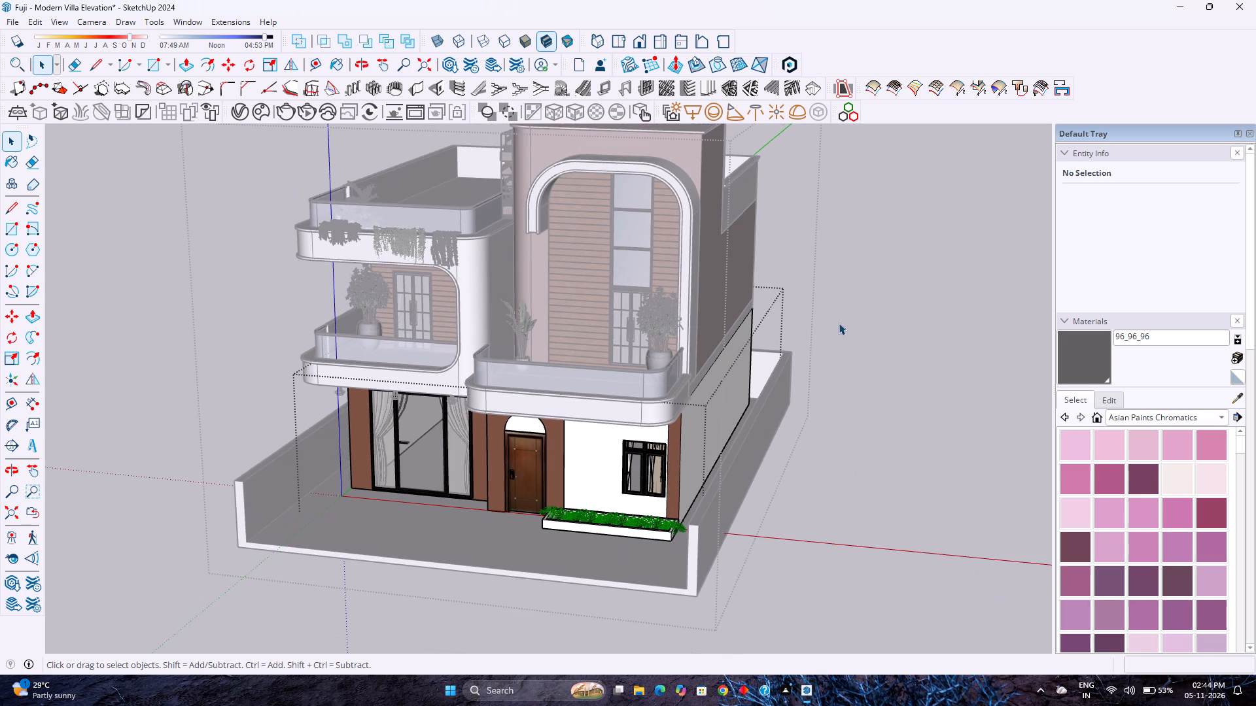
scroll(927, 311, "up", 2)
middle_click_drag(927, 311, 928, 318)
middle_click_drag(930, 322, 939, 374)
middle_click_drag(938, 374, 929, 364)
middle_click_drag(928, 361, 920, 326)
middle_click(920, 326)
middle_click(920, 326)
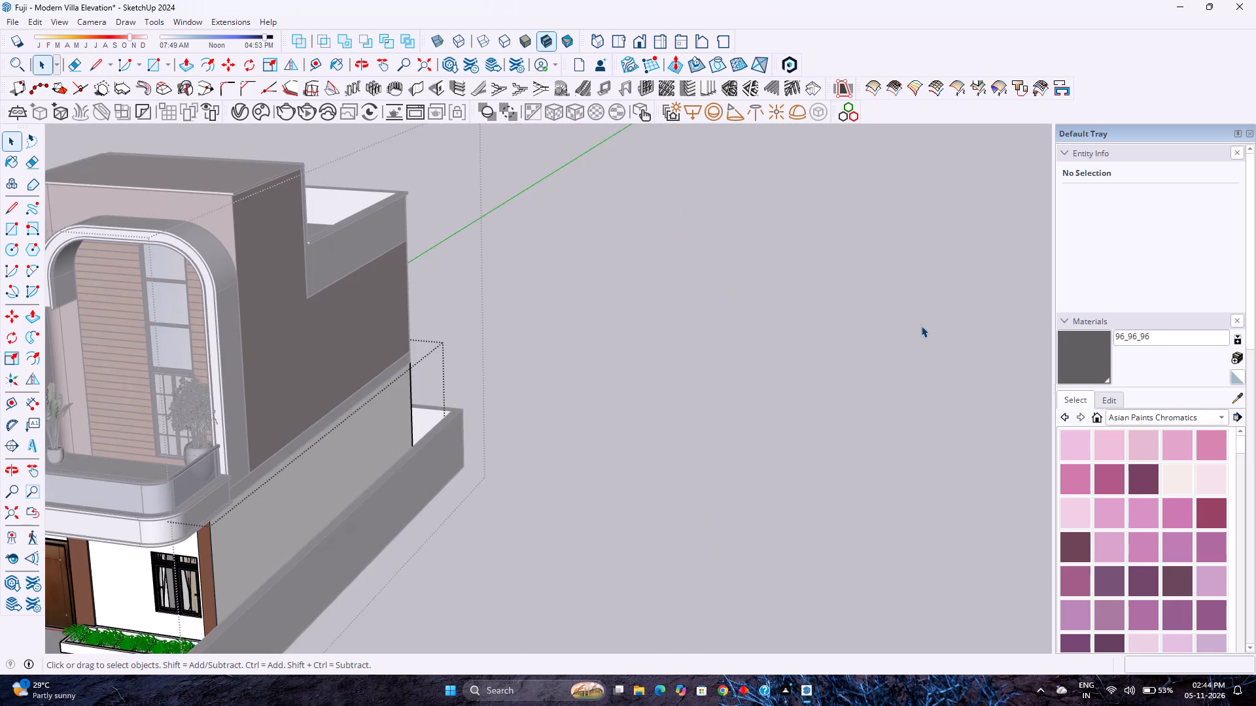
middle_click(856, 330)
middle_click_drag(857, 330, 871, 320)
middle_click_drag(922, 294, 971, 272)
middle_click(975, 271)
middle_click(981, 269)
scroll(569, 382, "down", 5)
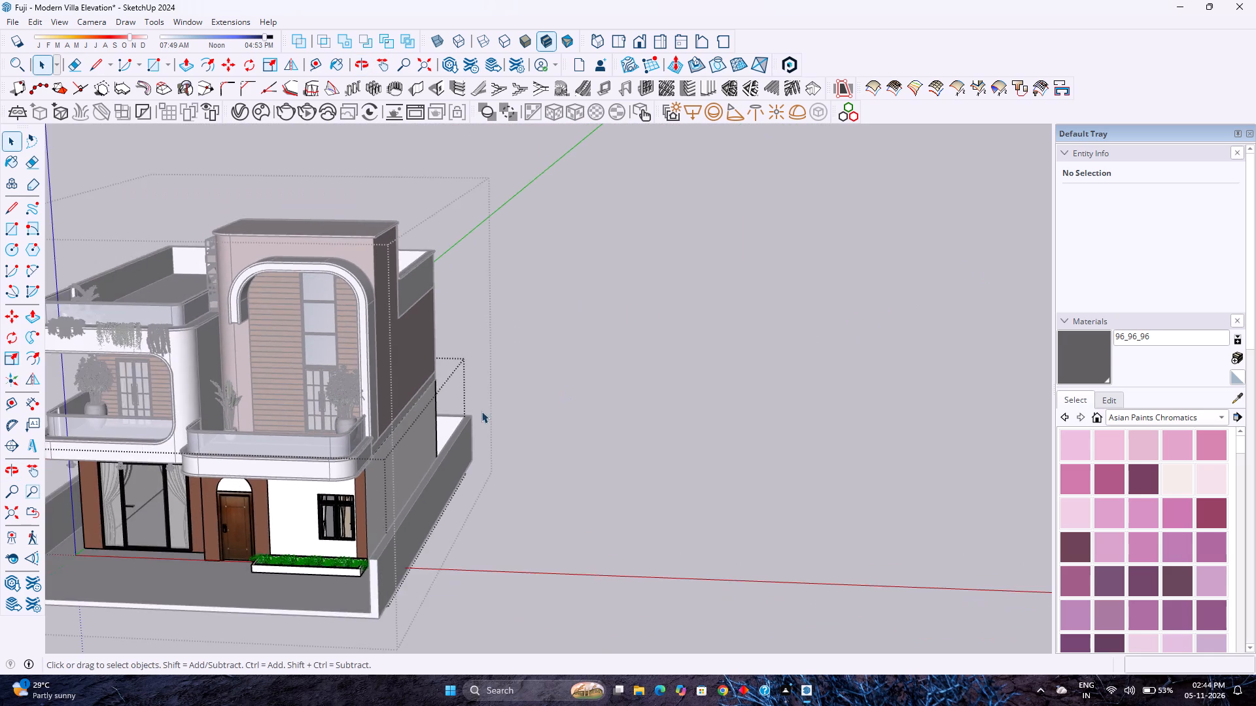
middle_click_drag(481, 411, 797, 345)
middle_click(797, 345)
scroll(800, 345, "down", 9)
middle_click(739, 365)
middle_click(739, 365)
middle_click(739, 365)
middle_click_drag(737, 365, 704, 368)
middle_click_drag(704, 368, 676, 374)
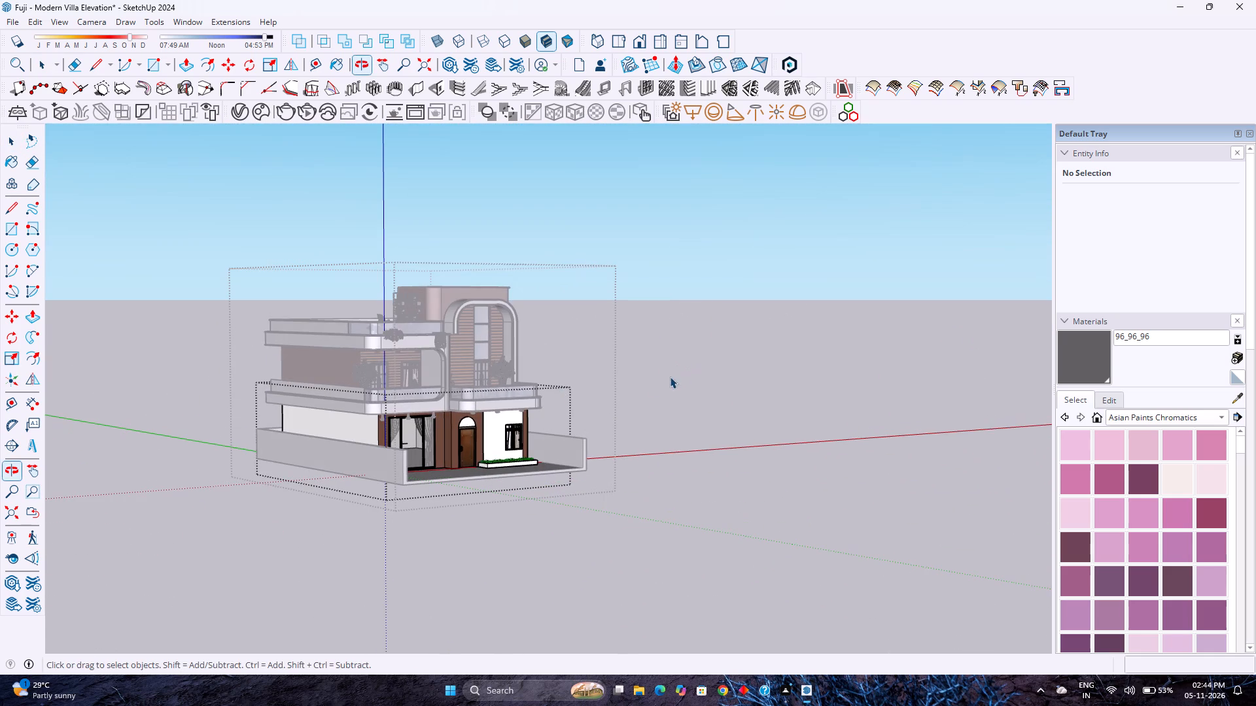
scroll(366, 386, "up", 5)
middle_click(315, 386)
scroll(315, 386, "up", 1)
scroll(315, 385, "down", 3)
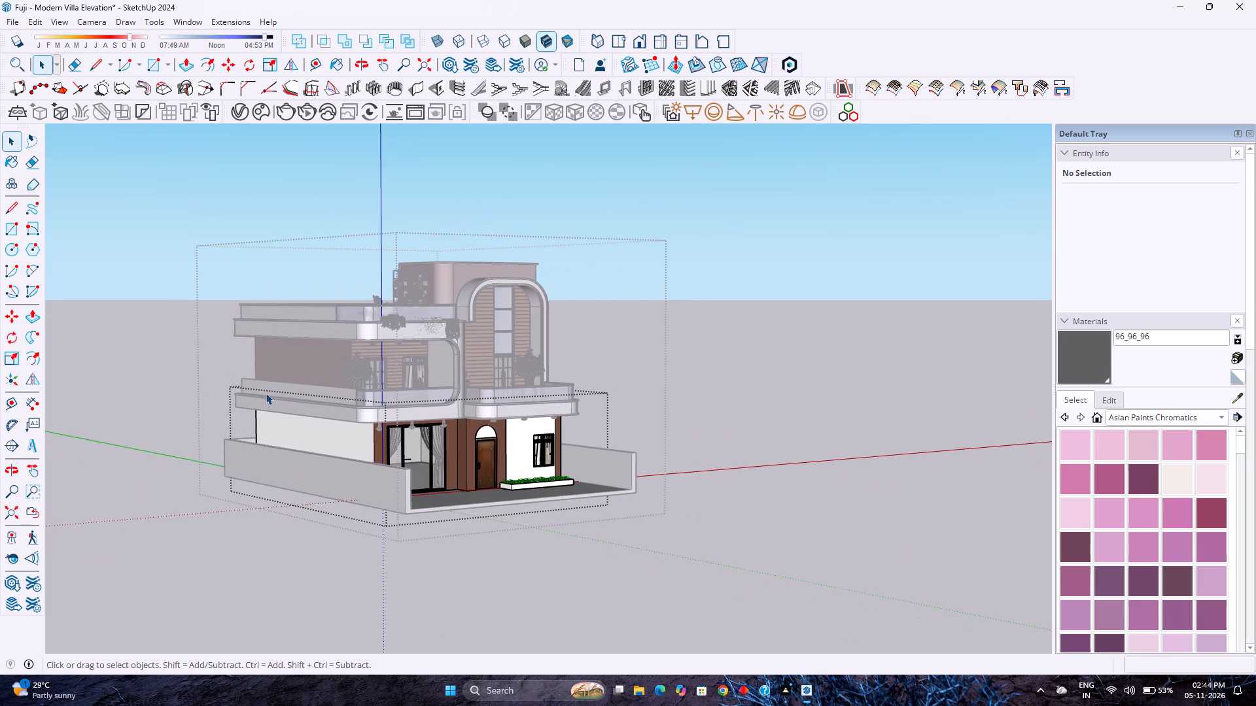
middle_click_drag(266, 393, 621, 411)
middle_click_drag(636, 416, 60, 399)
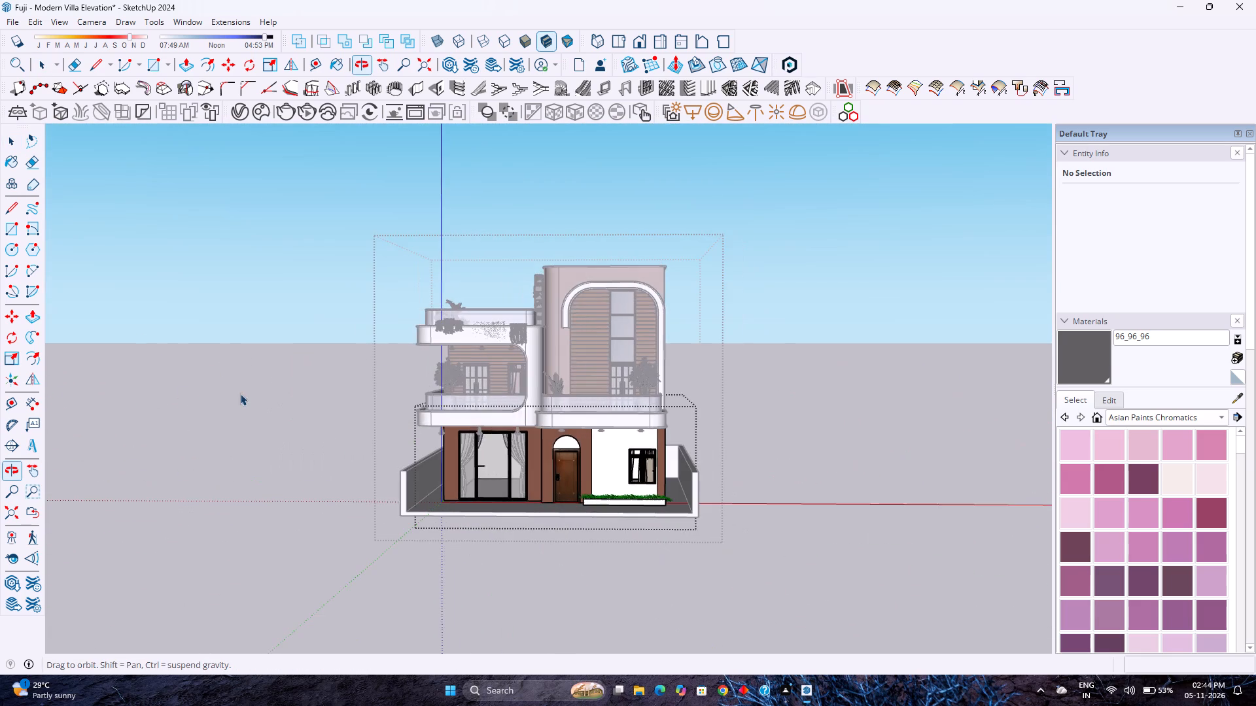
middle_click_drag(514, 405, 387, 401)
scroll(381, 398, "up", 3)
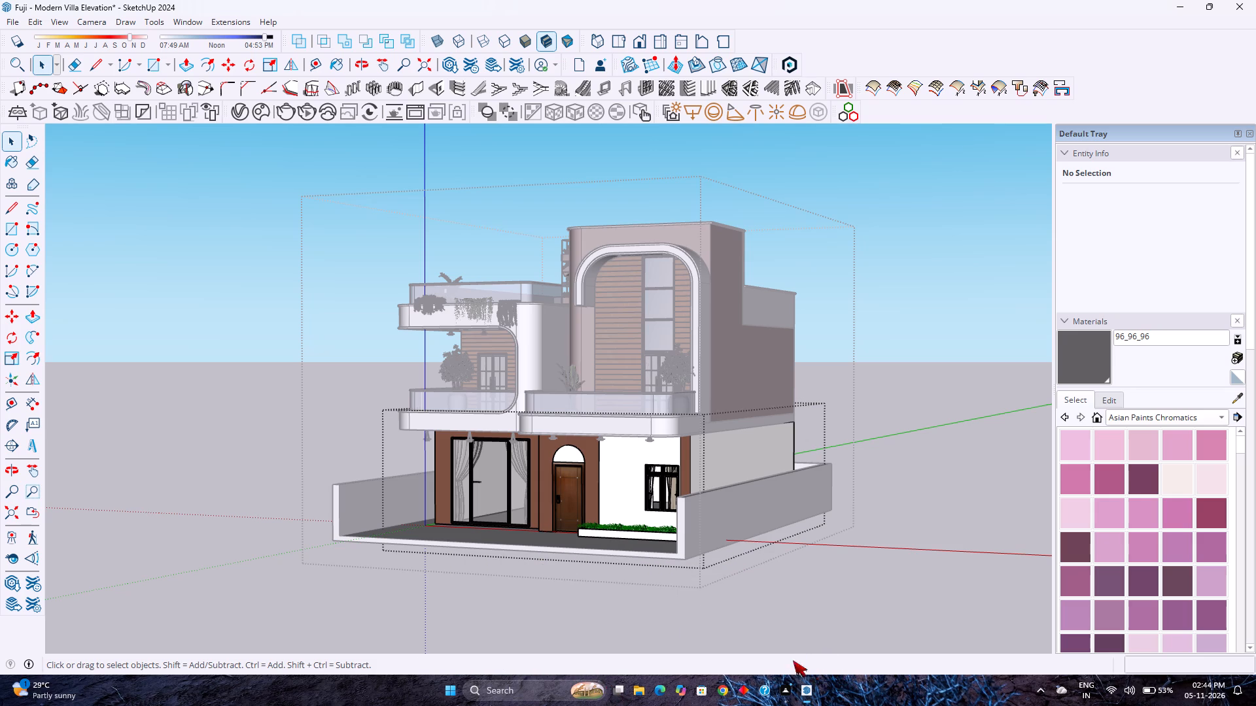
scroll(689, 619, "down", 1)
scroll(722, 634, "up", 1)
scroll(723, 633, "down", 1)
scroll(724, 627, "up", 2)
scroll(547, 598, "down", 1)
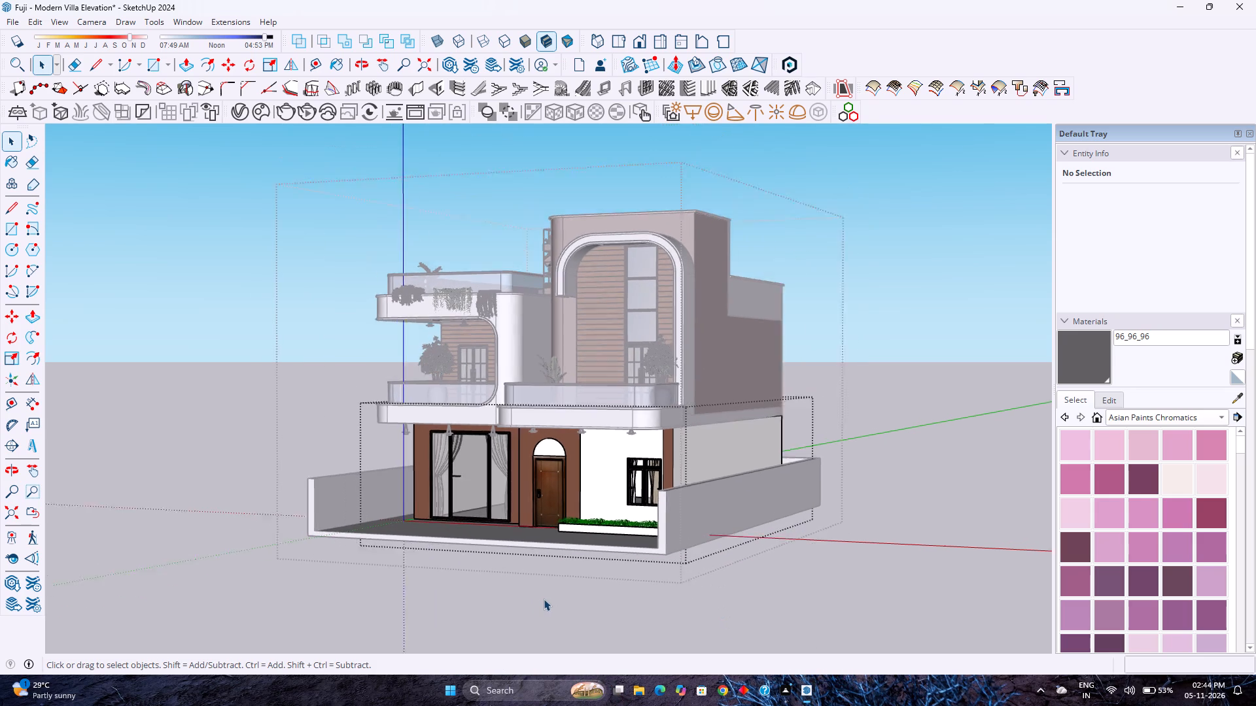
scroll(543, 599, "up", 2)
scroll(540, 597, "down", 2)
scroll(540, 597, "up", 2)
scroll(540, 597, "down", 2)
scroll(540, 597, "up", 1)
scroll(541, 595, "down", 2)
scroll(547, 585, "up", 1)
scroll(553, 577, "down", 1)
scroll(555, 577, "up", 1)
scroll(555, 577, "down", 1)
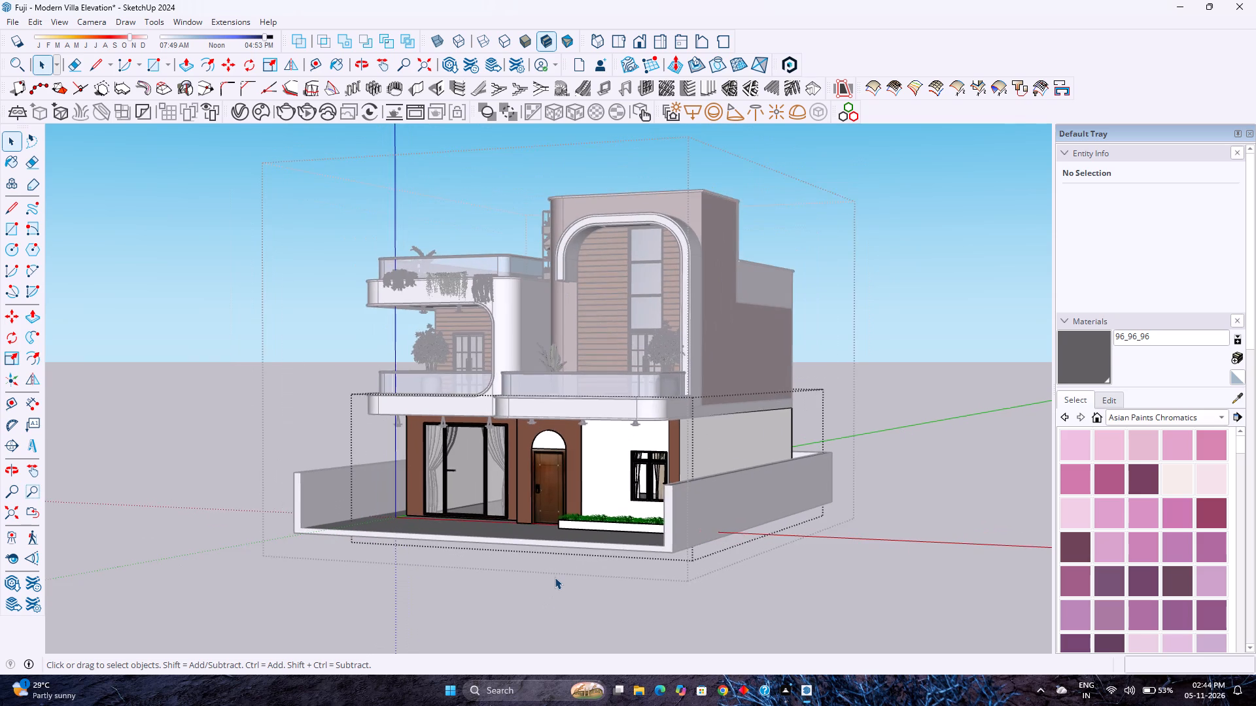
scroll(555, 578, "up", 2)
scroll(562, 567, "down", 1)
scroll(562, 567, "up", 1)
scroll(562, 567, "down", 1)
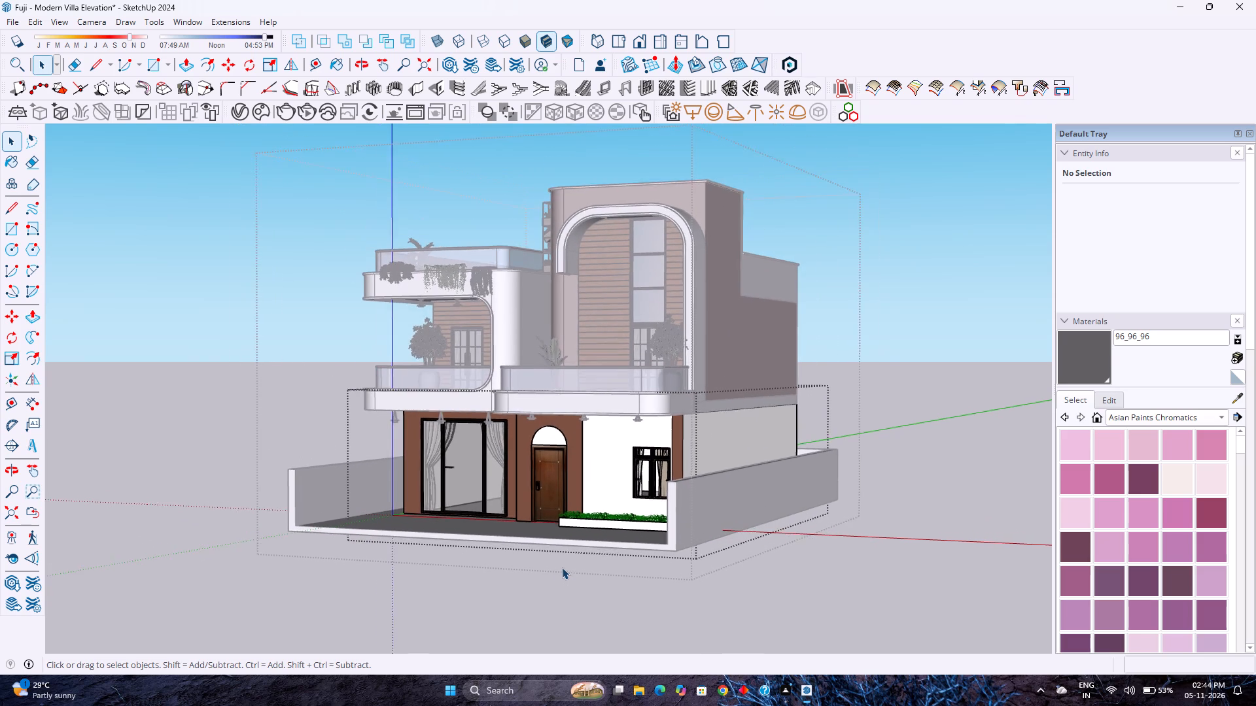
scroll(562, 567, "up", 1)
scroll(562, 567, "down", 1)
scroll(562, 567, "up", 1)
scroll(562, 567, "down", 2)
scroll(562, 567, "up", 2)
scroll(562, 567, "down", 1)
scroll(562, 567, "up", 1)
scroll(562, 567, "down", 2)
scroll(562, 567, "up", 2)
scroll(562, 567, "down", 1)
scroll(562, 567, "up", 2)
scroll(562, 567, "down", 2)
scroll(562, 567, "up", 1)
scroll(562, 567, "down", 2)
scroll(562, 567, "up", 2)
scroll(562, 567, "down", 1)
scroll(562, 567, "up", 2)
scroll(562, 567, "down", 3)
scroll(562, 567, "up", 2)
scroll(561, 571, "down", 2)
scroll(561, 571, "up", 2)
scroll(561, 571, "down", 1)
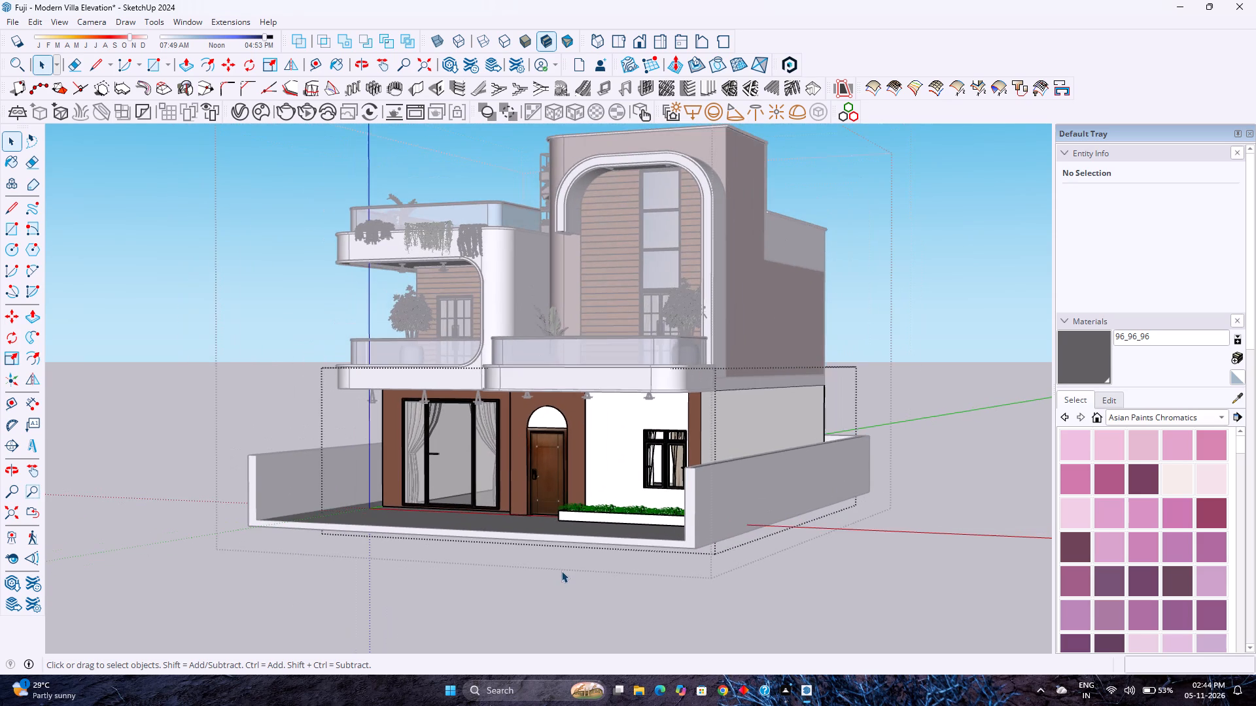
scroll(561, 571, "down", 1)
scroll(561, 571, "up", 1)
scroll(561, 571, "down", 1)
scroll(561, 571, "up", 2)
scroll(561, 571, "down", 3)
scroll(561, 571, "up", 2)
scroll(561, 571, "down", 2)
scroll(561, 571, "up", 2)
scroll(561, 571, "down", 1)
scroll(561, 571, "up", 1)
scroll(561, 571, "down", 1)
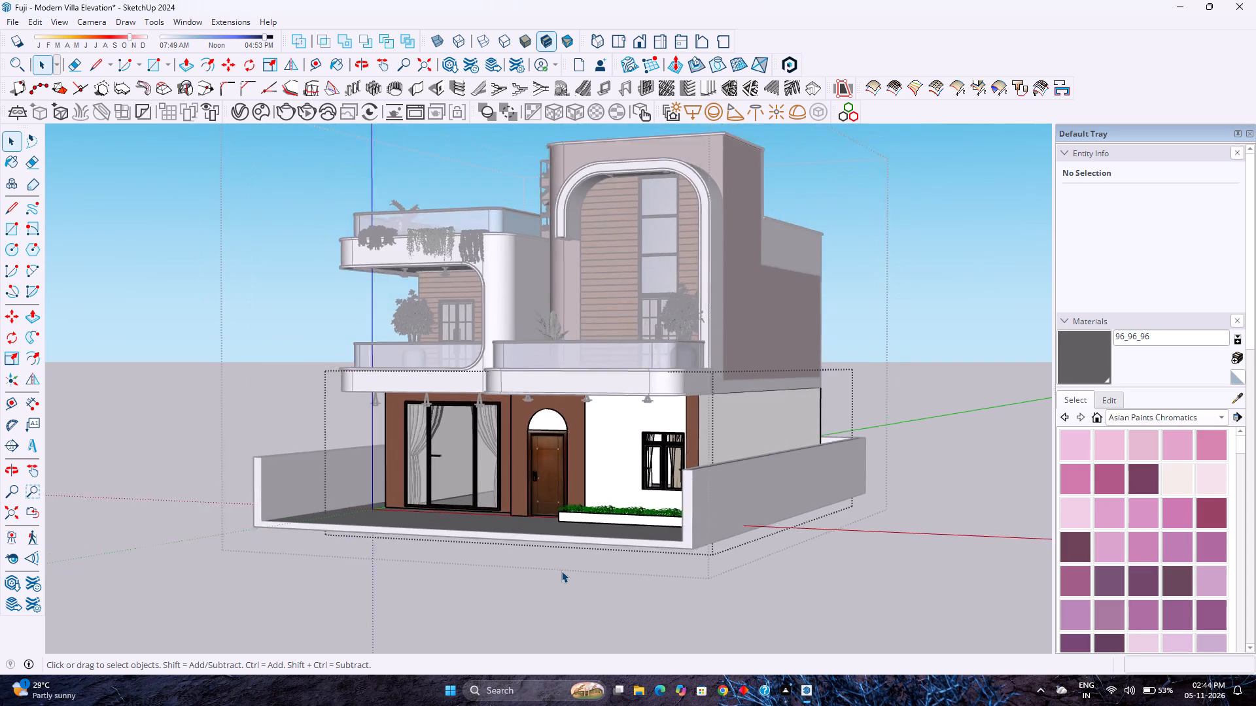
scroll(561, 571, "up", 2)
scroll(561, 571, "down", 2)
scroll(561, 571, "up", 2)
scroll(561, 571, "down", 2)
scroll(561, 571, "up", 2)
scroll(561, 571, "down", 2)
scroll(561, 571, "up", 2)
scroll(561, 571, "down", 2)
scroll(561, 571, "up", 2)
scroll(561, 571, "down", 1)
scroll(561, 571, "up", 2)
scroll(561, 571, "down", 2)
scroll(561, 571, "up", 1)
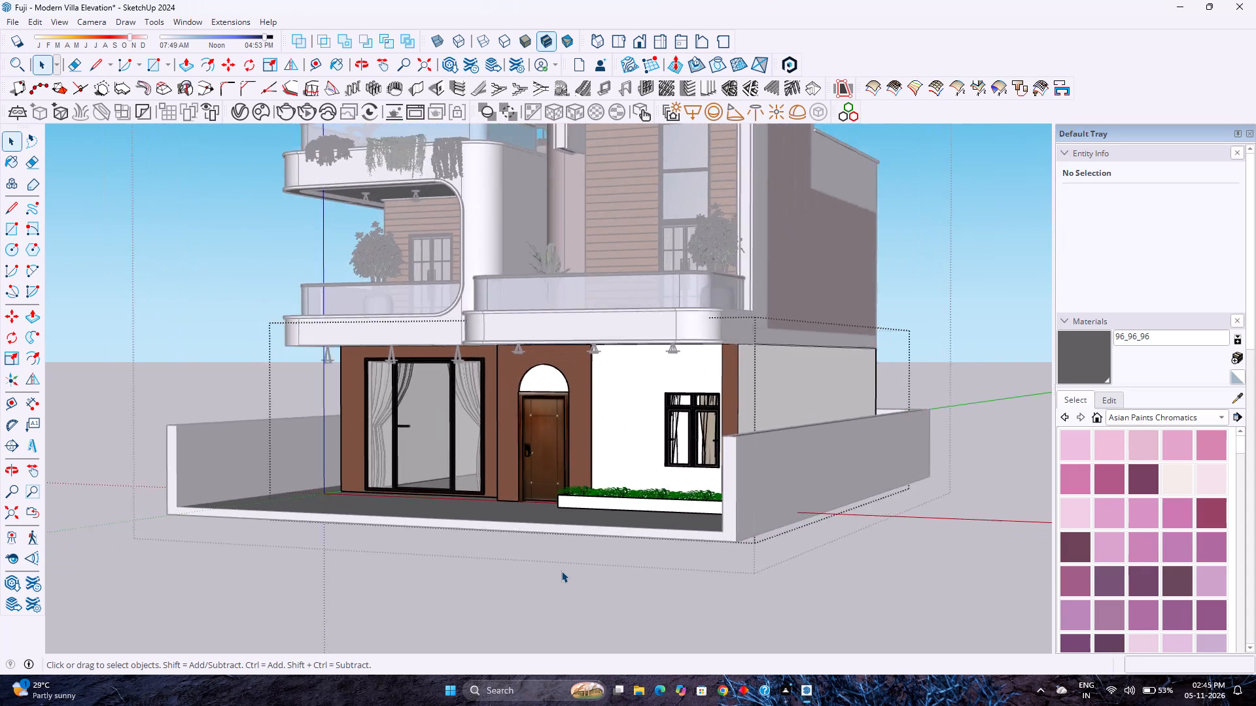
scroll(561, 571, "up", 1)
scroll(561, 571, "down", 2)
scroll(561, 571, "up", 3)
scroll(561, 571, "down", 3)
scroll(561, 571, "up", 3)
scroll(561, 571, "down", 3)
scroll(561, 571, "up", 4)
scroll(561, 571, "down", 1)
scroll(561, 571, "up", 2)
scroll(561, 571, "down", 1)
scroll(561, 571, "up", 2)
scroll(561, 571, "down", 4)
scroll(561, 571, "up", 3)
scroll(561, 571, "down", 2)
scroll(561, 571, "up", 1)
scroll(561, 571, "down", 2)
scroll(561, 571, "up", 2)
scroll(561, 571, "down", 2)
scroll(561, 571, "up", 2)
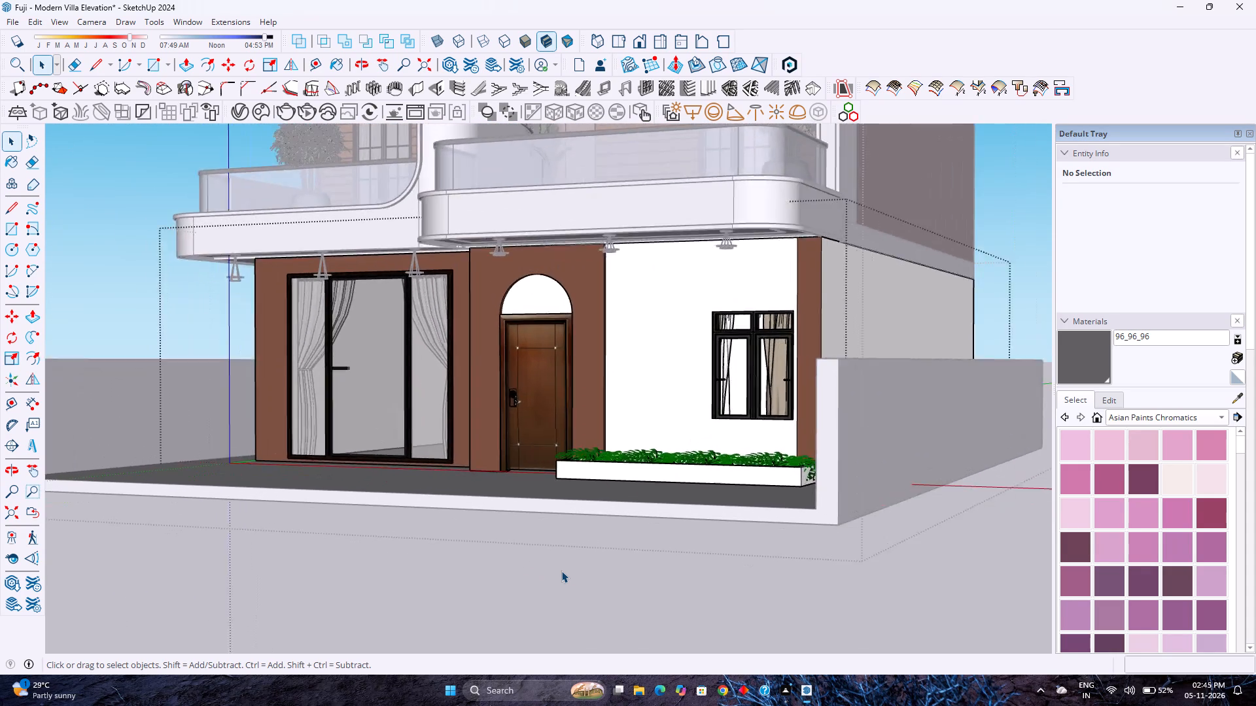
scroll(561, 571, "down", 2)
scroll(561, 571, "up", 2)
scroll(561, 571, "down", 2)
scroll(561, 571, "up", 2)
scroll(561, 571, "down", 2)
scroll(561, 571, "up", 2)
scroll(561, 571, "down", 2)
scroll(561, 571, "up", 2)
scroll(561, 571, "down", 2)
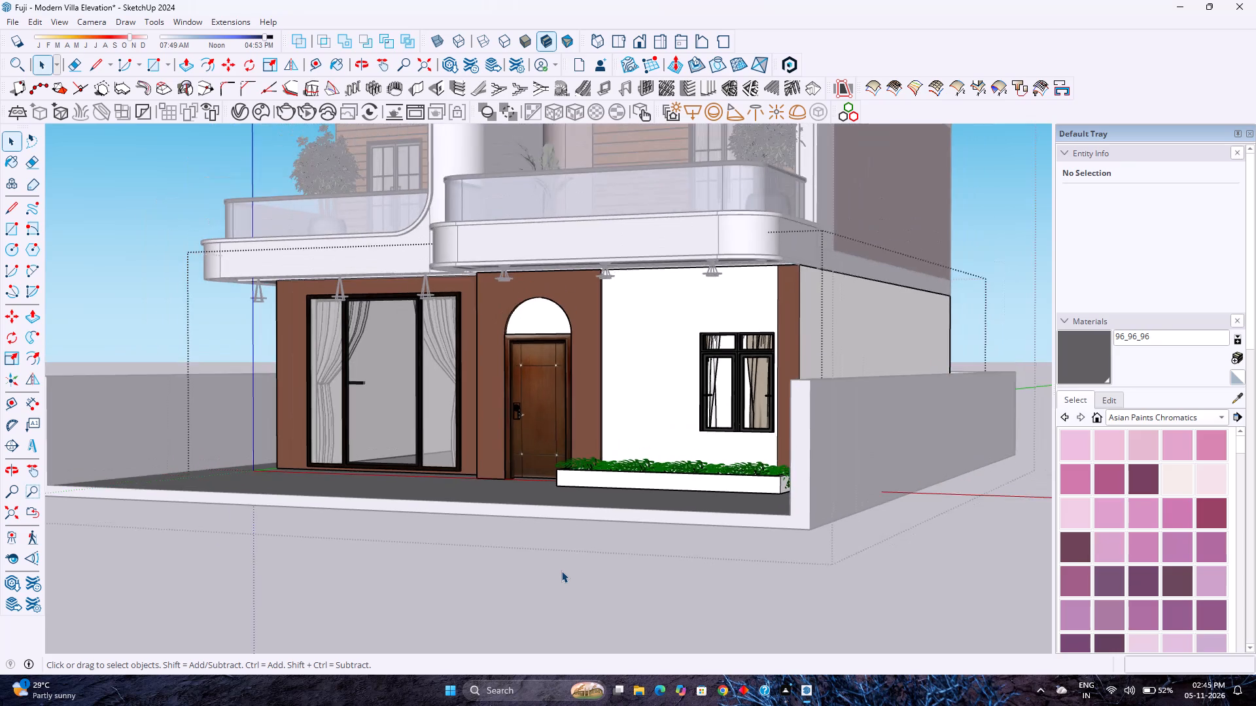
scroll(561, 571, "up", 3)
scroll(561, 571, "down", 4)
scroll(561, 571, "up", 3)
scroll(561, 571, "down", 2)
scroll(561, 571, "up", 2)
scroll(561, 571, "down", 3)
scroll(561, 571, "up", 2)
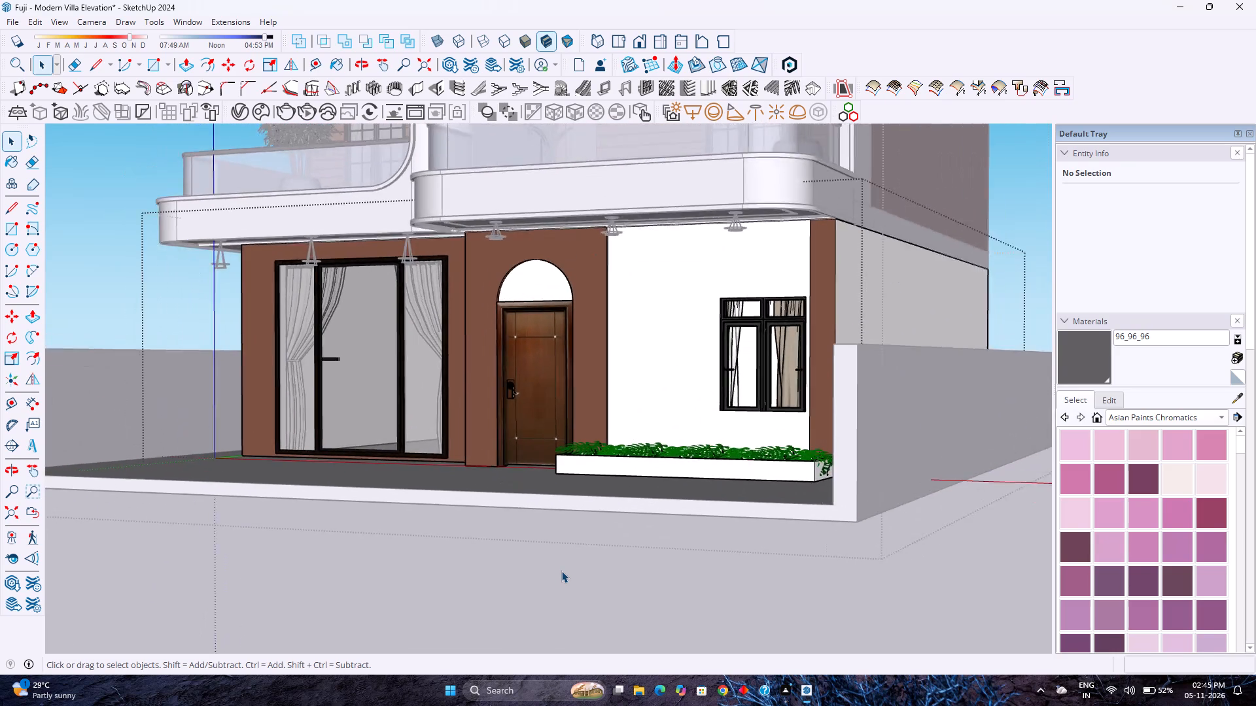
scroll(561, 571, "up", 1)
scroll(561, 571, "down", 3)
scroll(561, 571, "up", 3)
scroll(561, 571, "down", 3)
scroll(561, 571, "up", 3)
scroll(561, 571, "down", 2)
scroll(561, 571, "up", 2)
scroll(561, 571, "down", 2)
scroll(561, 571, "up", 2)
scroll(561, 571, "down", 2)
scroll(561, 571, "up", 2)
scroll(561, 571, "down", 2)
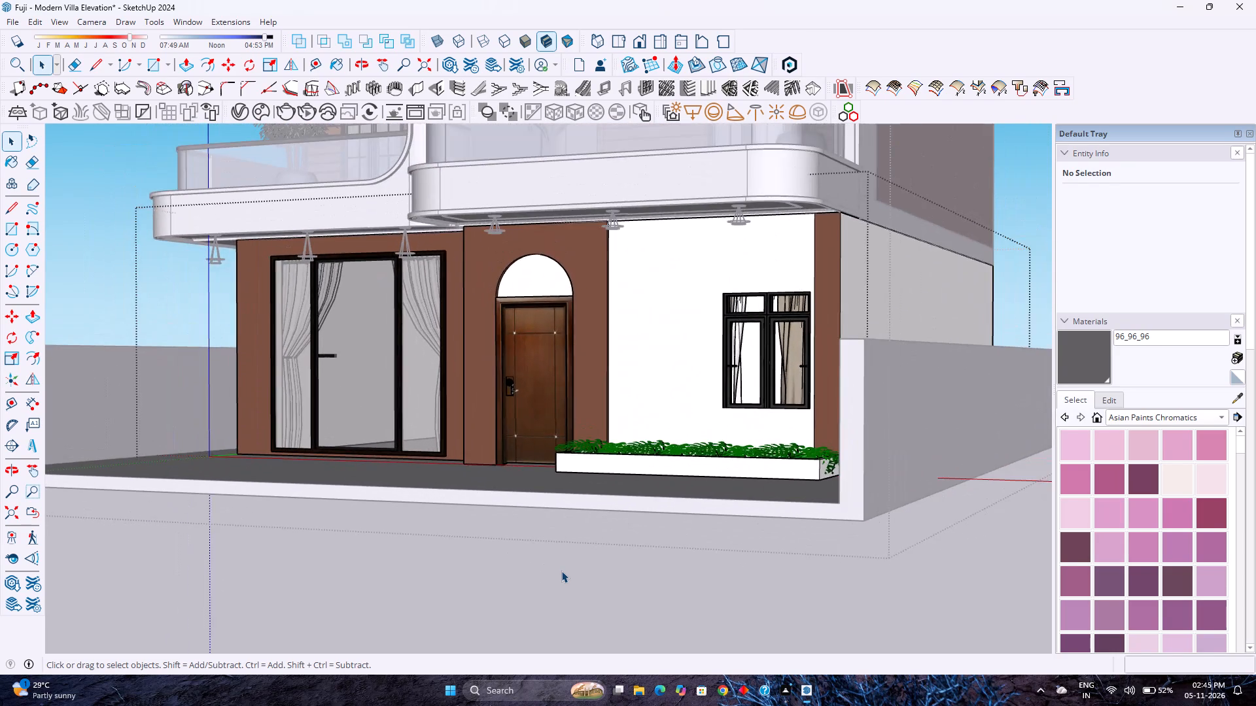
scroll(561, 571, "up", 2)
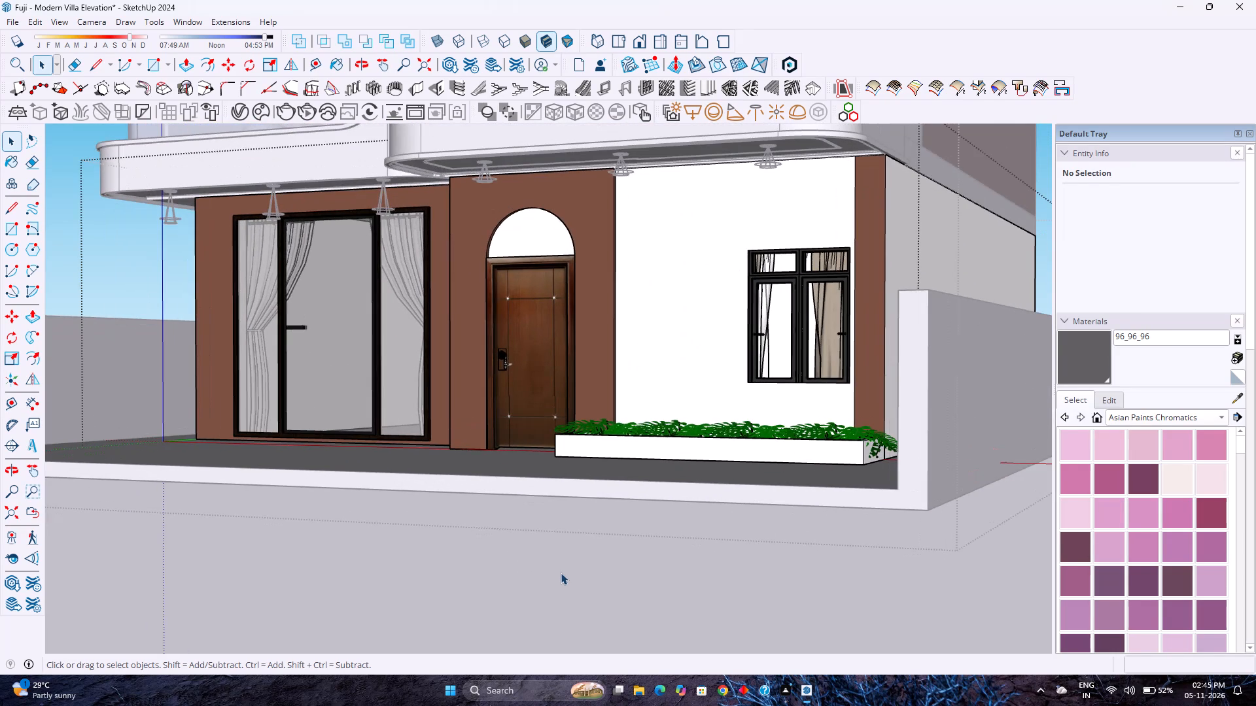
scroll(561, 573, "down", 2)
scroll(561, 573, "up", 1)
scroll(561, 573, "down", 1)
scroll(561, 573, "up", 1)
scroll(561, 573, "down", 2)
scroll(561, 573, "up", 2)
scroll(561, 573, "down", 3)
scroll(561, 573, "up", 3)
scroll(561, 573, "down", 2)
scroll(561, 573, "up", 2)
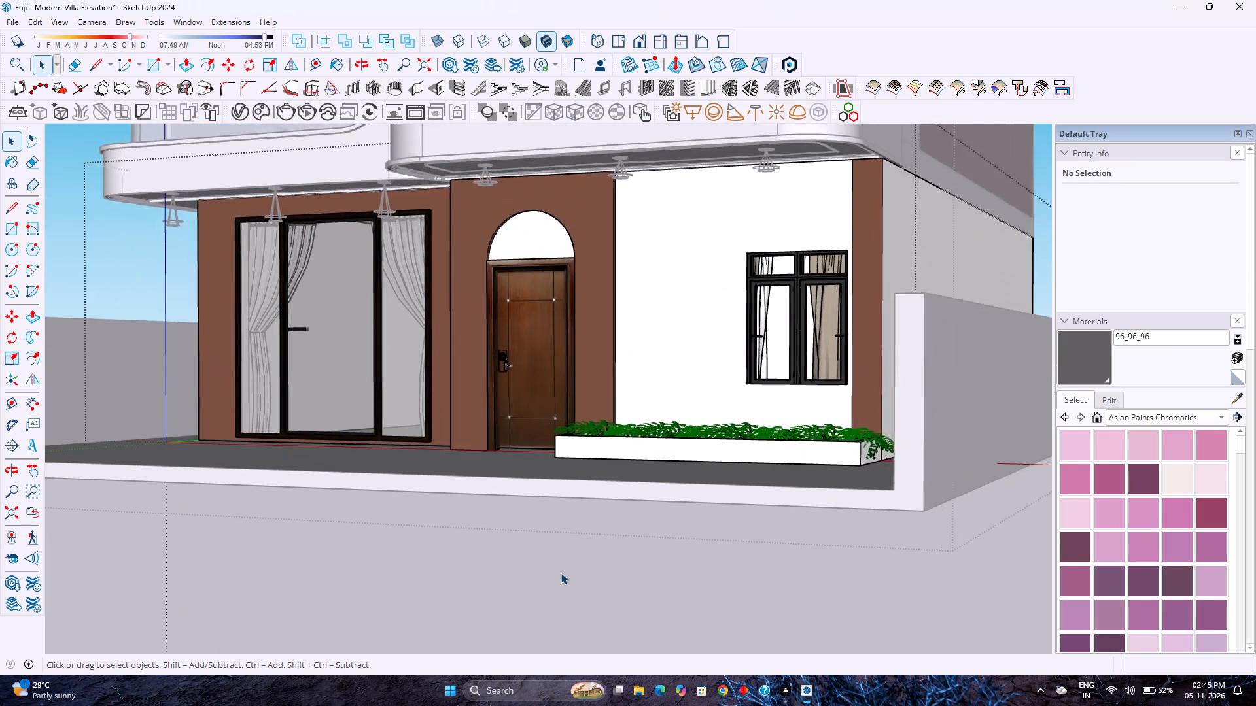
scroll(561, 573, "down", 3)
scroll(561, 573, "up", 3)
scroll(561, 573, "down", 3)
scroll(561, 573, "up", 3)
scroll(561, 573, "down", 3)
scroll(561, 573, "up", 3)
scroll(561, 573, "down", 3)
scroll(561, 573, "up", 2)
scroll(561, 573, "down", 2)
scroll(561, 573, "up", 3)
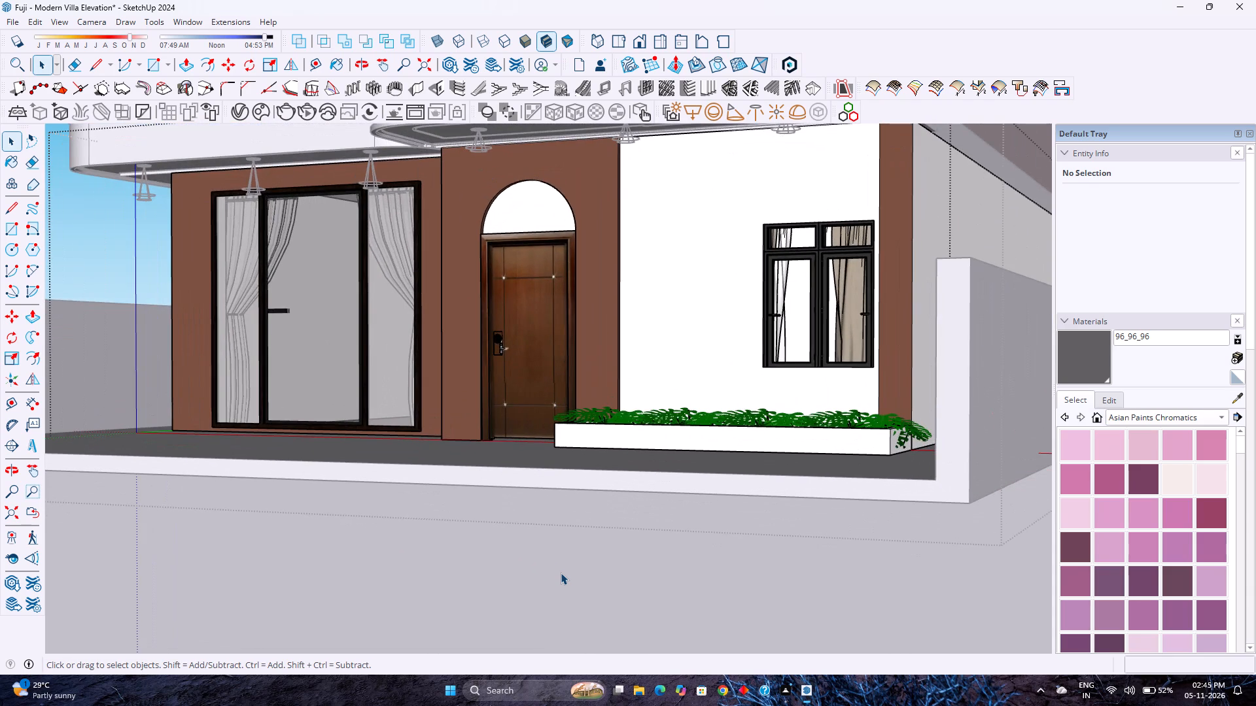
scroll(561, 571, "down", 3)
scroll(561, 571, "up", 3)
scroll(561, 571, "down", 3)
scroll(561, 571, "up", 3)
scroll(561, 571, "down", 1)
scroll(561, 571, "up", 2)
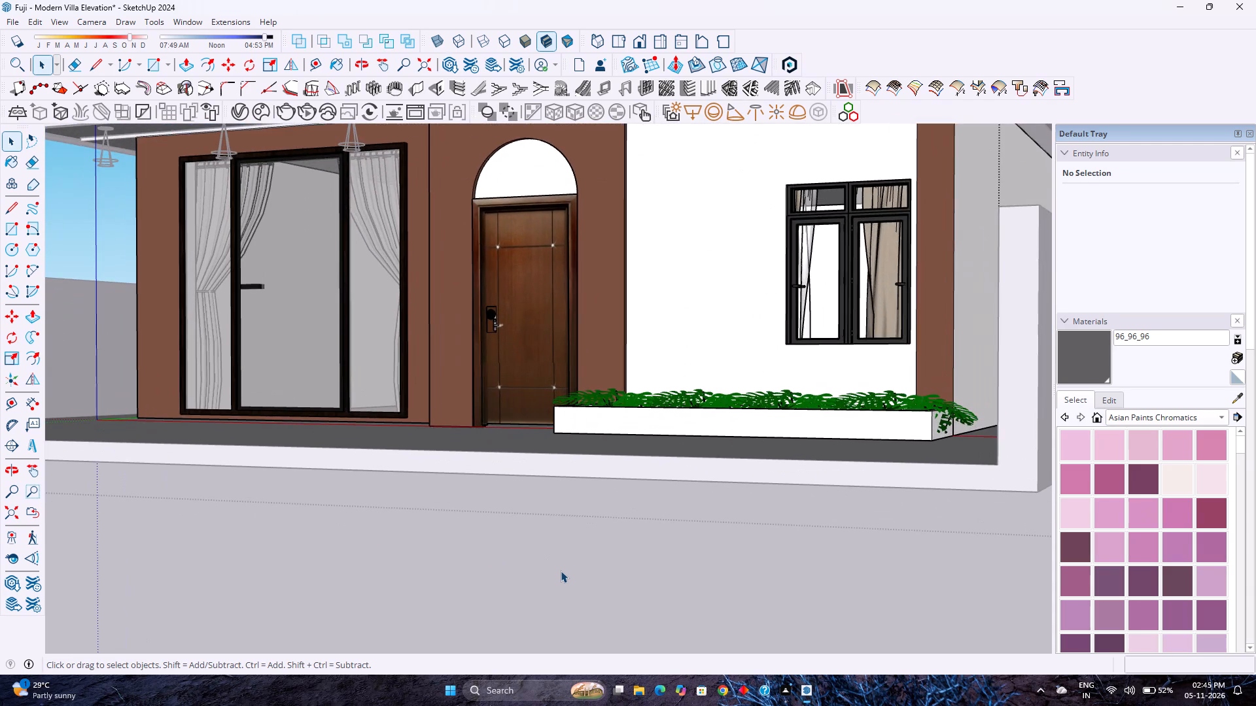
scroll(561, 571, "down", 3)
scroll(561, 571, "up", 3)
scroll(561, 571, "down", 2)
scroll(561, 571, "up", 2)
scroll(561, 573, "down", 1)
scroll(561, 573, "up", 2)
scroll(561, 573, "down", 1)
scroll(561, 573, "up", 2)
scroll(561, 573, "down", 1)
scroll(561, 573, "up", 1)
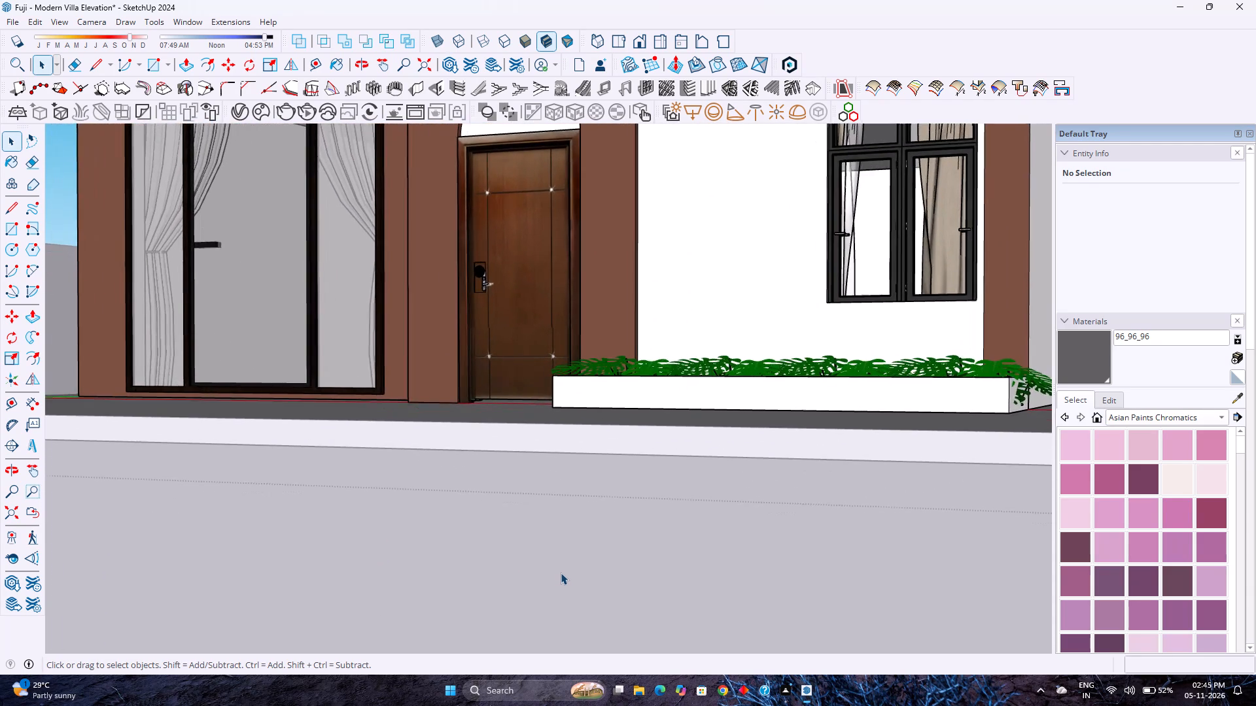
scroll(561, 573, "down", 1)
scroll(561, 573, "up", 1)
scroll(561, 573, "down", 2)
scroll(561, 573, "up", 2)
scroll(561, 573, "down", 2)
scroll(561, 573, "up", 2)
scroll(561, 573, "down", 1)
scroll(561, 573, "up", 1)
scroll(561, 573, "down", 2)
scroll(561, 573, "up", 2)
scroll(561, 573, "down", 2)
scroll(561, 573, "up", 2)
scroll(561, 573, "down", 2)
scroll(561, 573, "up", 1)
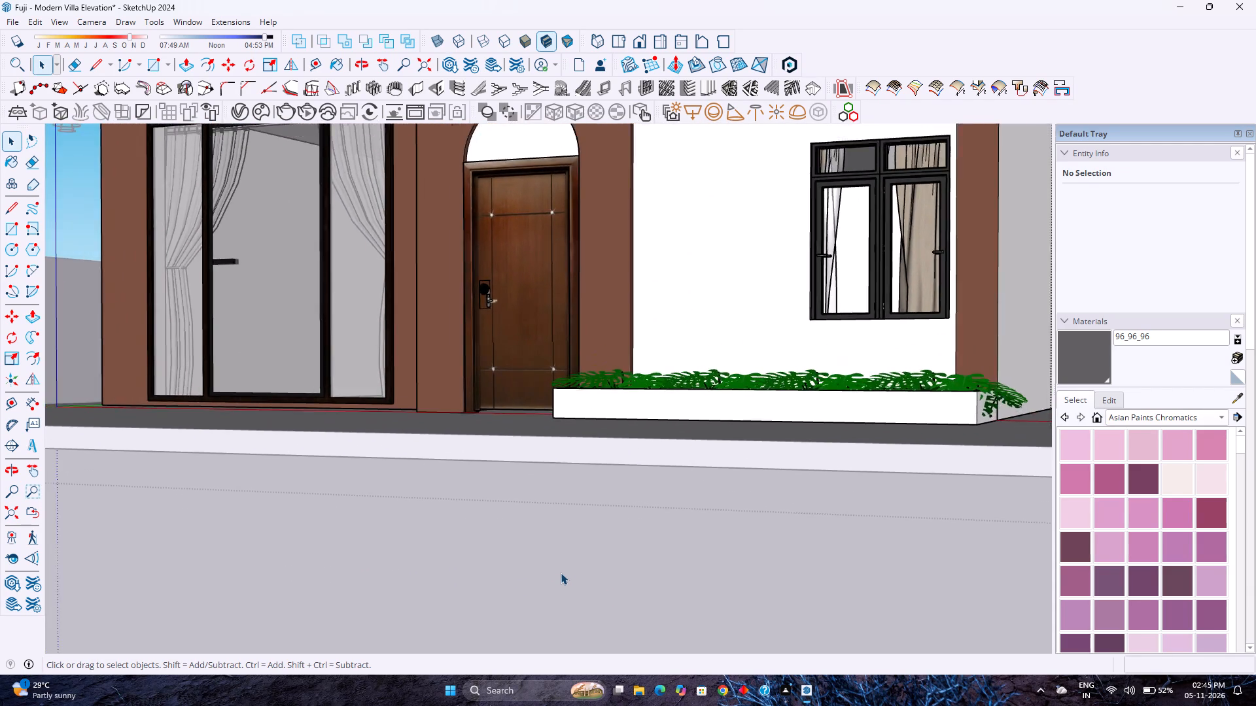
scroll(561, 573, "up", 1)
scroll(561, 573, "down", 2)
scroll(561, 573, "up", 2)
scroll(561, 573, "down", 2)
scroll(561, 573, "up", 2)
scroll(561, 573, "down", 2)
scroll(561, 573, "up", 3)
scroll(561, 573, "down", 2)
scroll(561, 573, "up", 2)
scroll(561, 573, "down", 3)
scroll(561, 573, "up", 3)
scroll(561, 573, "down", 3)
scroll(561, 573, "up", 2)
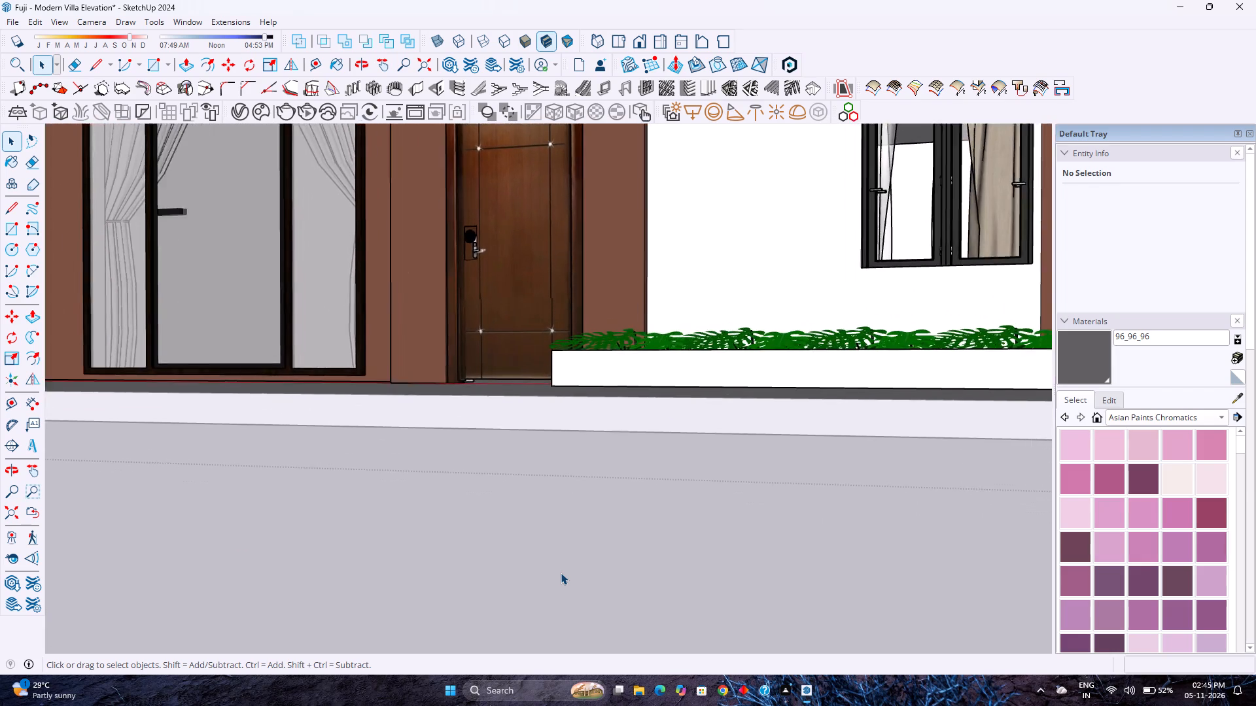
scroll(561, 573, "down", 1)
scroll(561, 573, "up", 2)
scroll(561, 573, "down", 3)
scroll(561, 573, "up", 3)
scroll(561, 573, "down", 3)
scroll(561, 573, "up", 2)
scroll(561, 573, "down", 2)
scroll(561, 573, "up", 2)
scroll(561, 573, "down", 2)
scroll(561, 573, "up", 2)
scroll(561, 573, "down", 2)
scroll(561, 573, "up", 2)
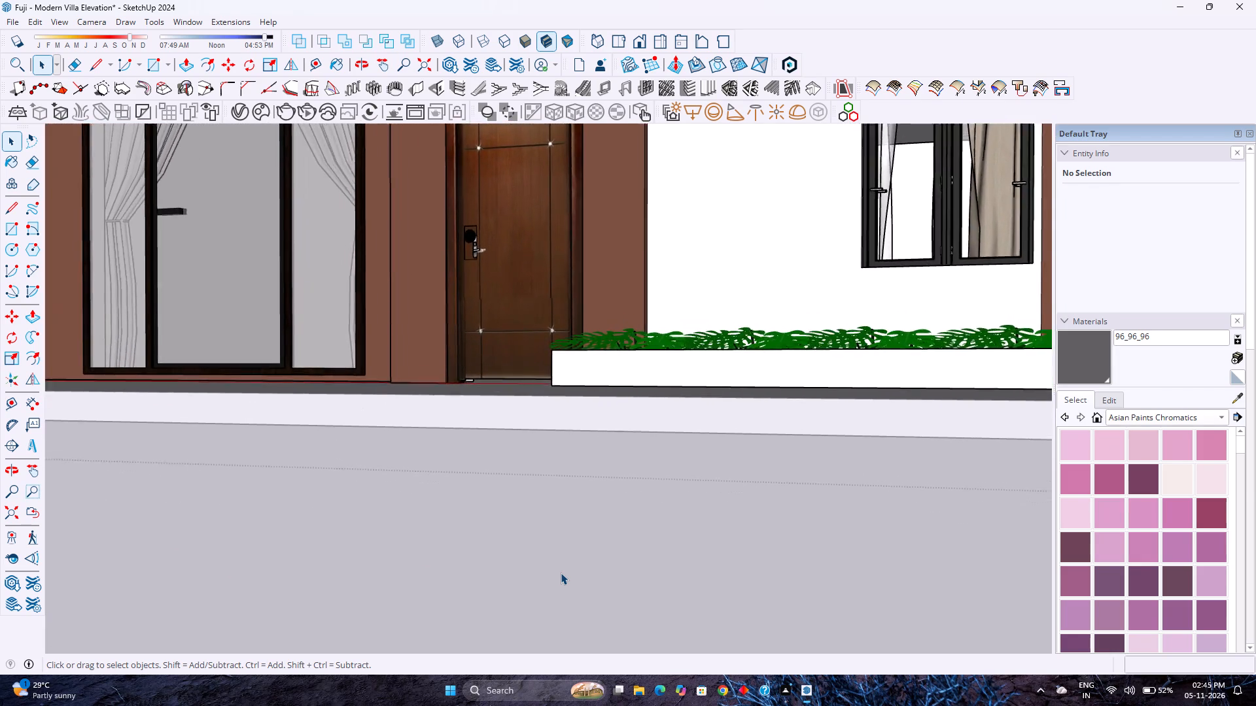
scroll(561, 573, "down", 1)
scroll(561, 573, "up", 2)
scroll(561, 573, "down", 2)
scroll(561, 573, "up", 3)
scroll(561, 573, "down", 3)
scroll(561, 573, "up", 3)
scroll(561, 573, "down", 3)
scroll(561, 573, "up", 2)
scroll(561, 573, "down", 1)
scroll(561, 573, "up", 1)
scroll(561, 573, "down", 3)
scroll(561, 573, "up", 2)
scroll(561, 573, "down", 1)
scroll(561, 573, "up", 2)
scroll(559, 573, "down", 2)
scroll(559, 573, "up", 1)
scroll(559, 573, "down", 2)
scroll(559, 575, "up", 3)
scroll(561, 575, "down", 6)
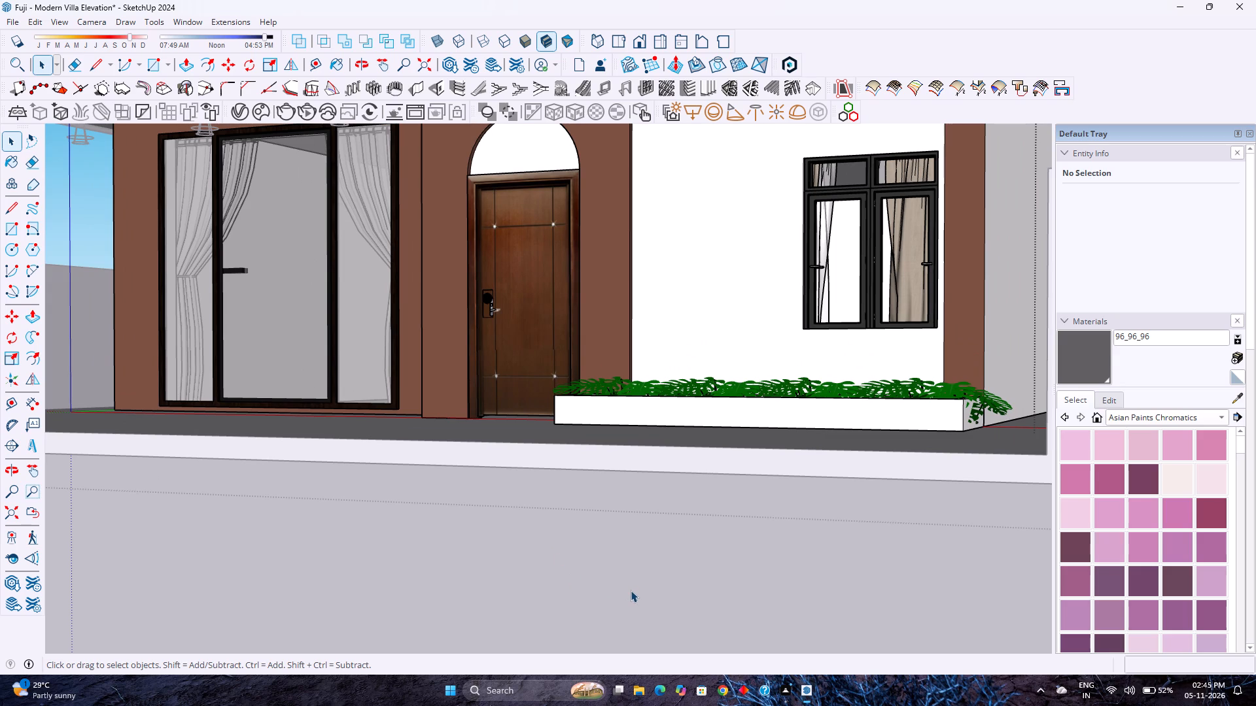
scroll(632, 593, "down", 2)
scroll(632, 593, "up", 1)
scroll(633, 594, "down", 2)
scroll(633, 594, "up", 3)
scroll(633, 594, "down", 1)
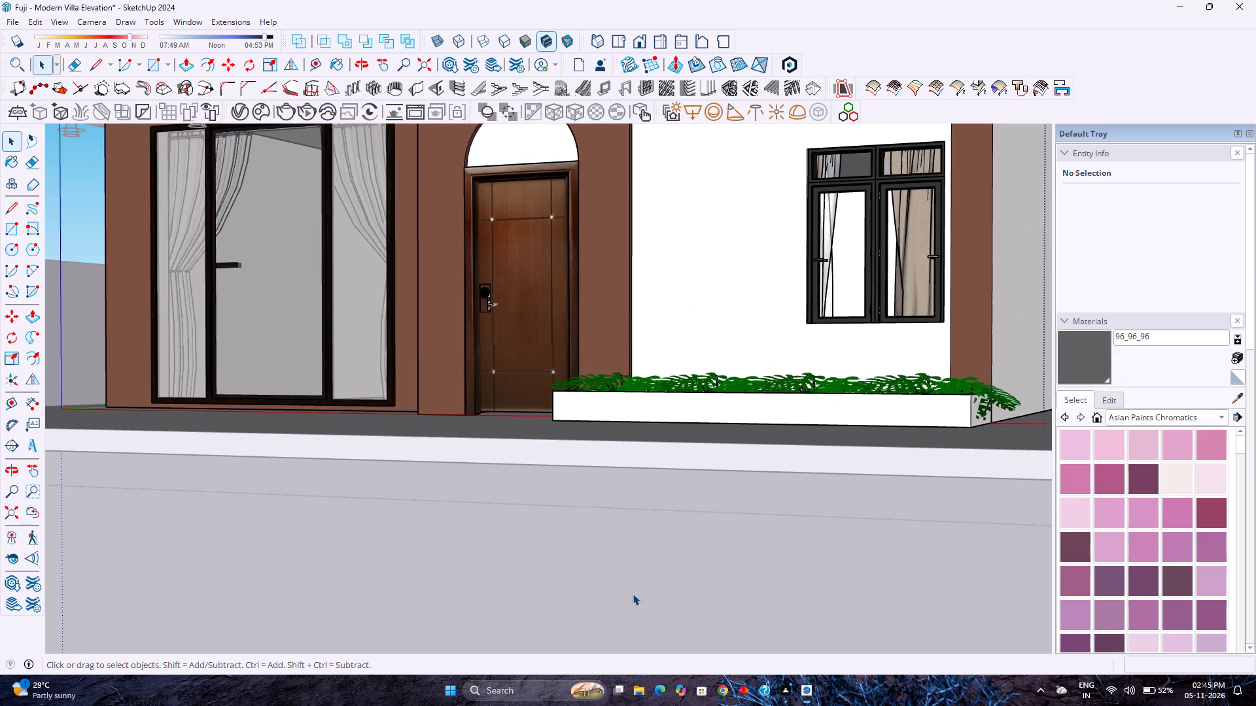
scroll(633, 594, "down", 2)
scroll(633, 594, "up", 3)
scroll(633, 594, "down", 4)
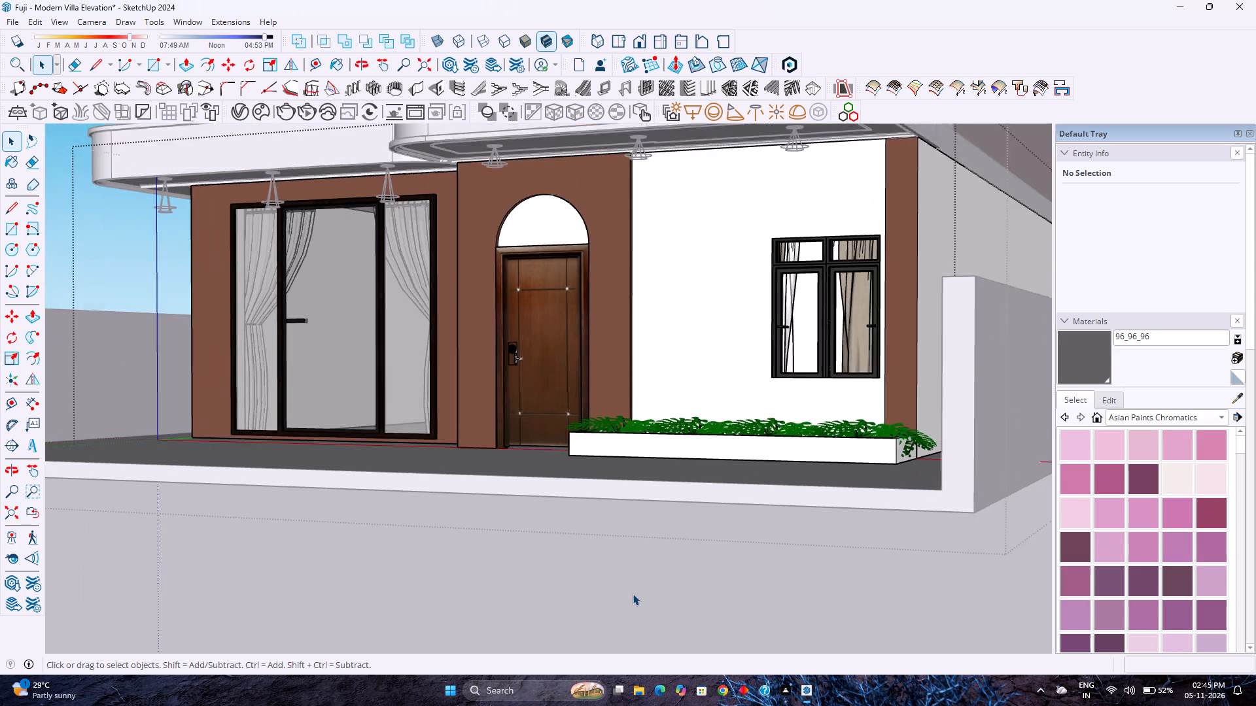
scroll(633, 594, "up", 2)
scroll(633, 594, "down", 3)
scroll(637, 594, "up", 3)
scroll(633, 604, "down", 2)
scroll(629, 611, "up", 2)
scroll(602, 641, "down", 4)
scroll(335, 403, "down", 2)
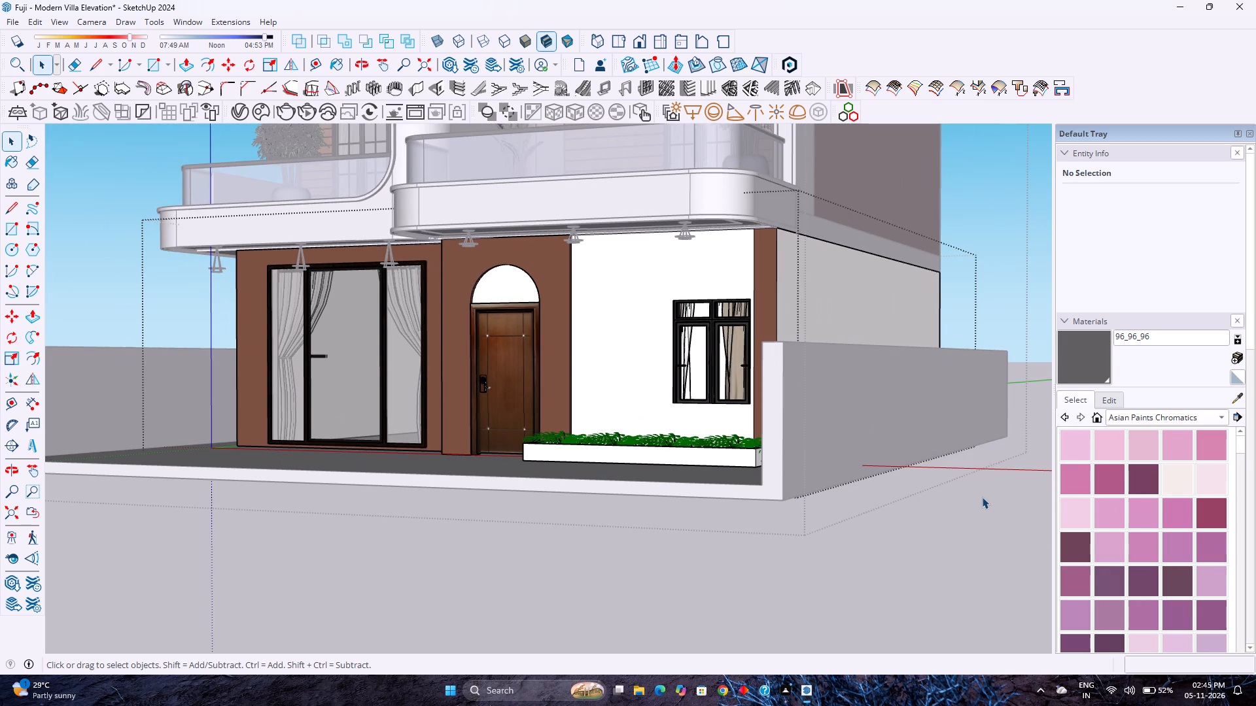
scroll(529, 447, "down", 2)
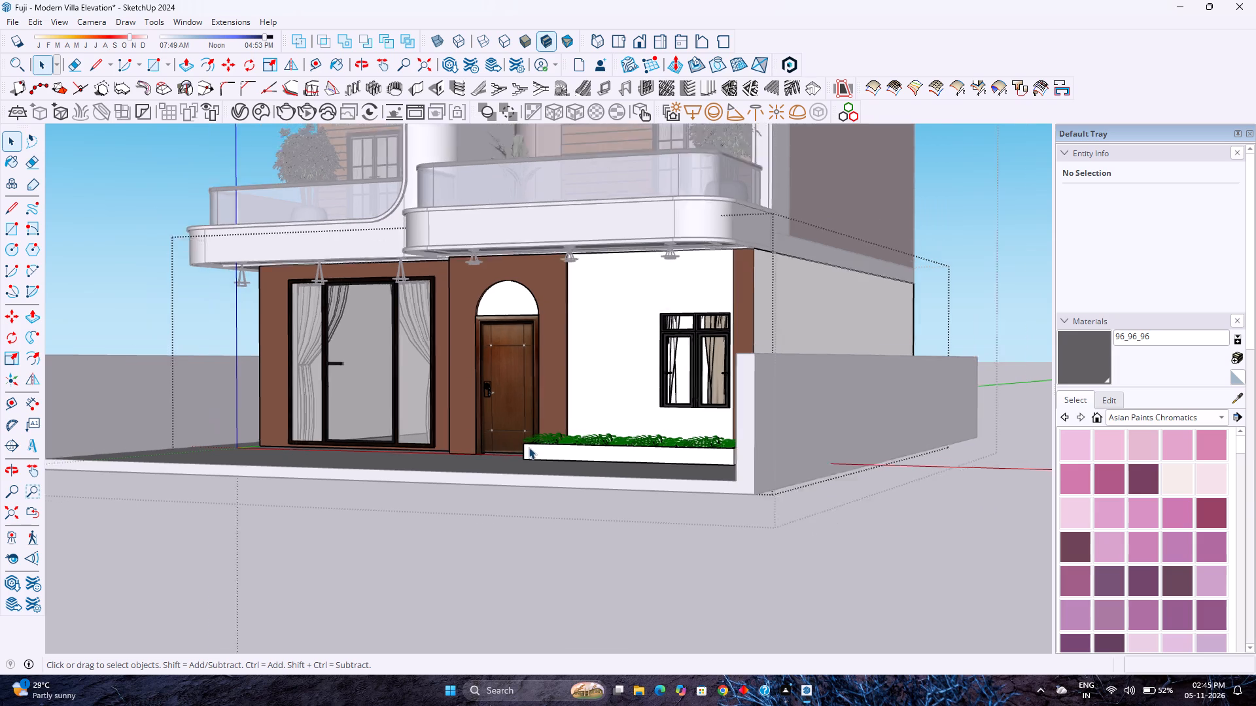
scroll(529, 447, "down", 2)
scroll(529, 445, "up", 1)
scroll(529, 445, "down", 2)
Exit the ground-floor group and the villa group, returning to the top level of the model.
middle_click_drag(529, 446, 614, 545)
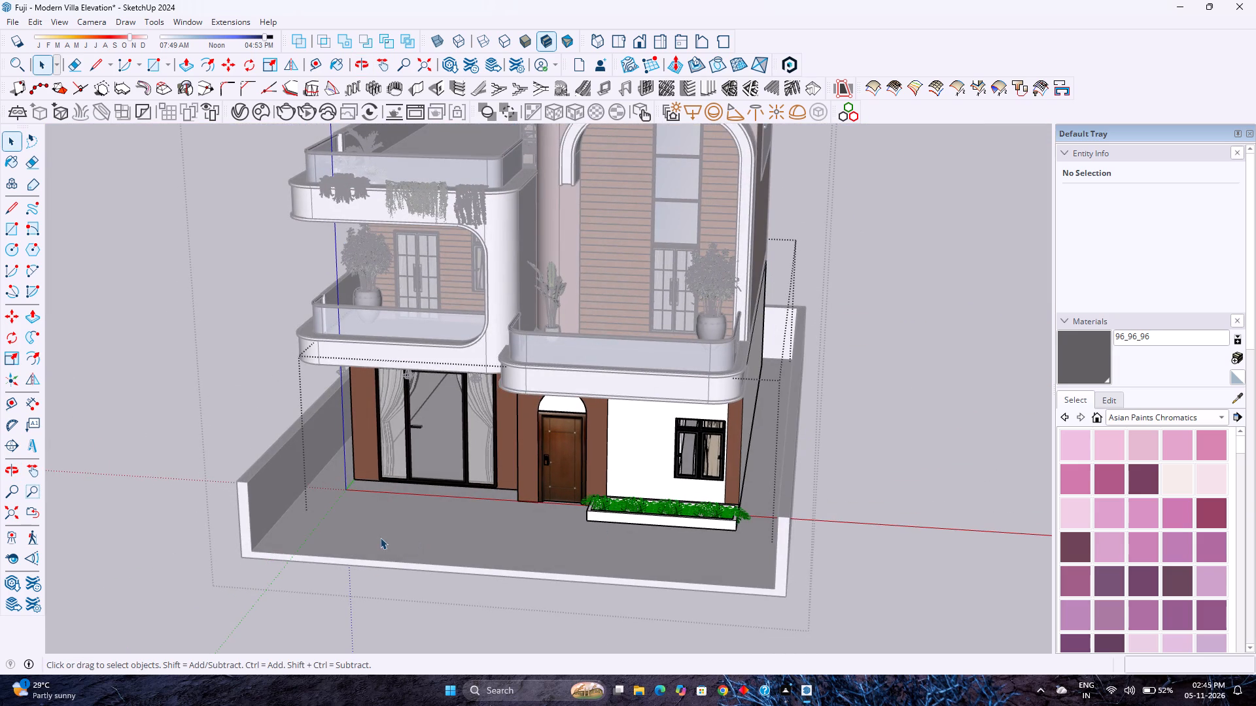
scroll(461, 514, "down", 7)
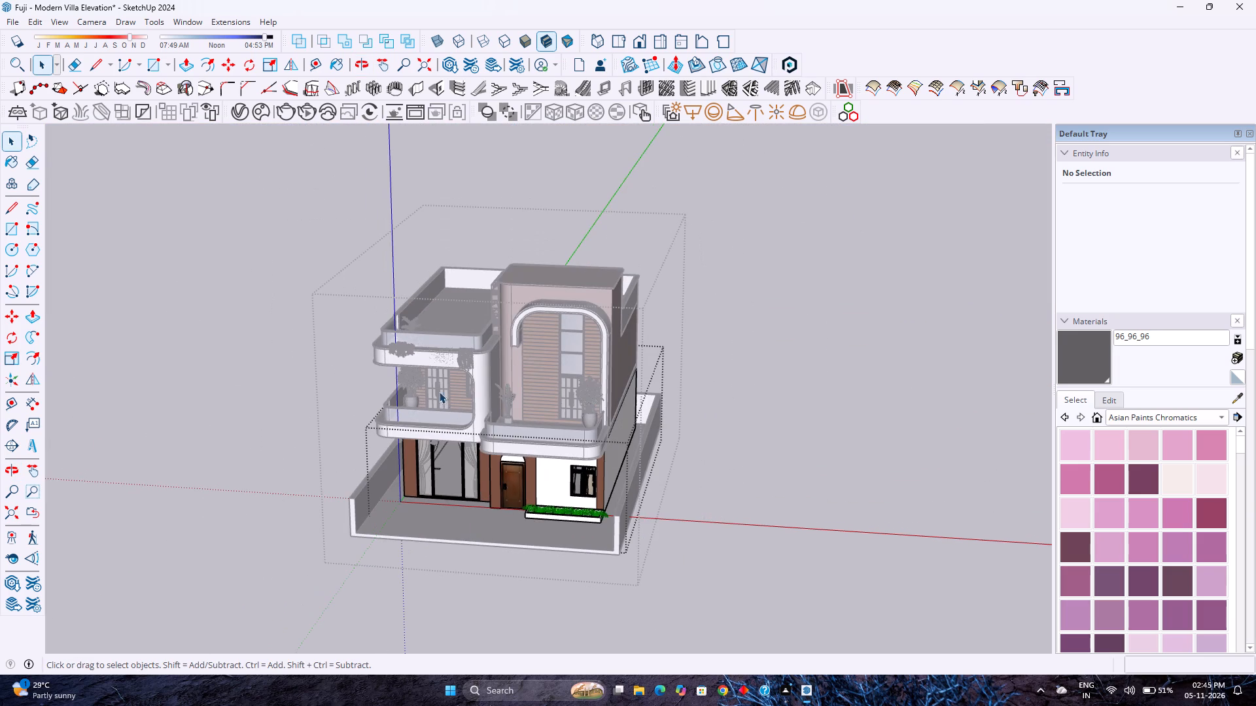
scroll(438, 386, "up", 3)
scroll(438, 386, "down", 3)
scroll(438, 386, "up", 3)
right_click(438, 386)
scroll(438, 386, "down", 1)
scroll(438, 386, "up", 1)
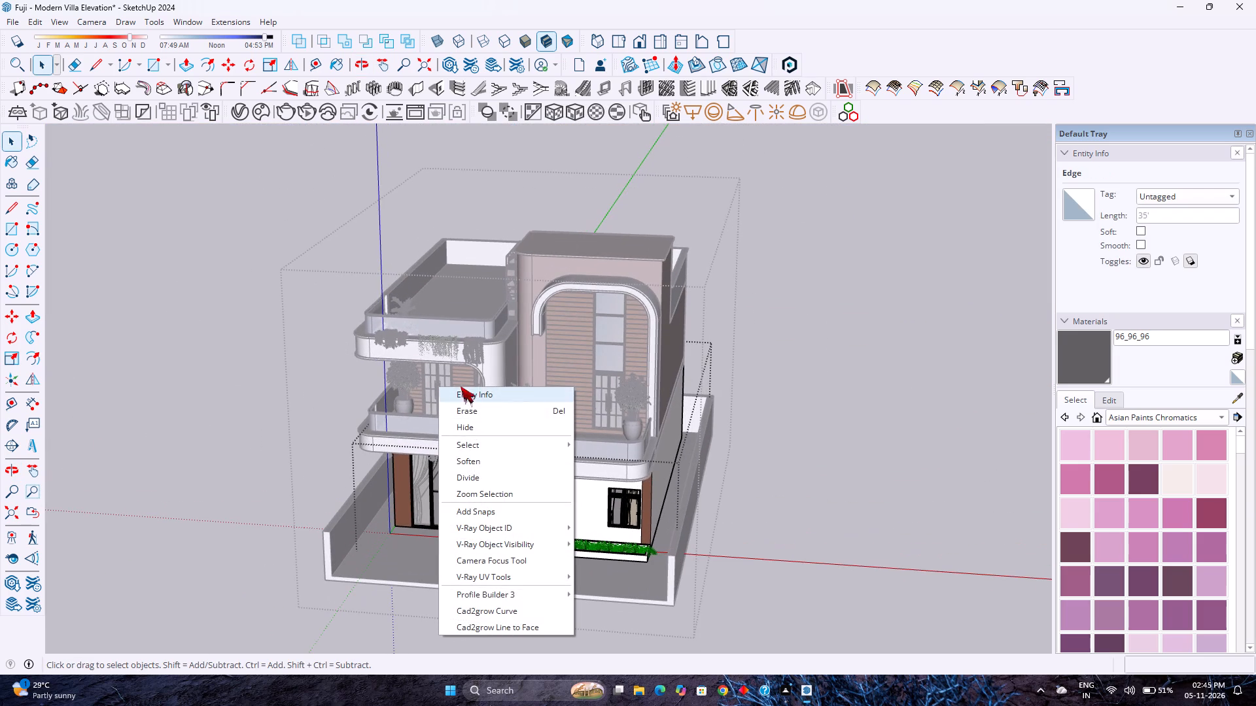
left_click(754, 346)
left_click(809, 369)
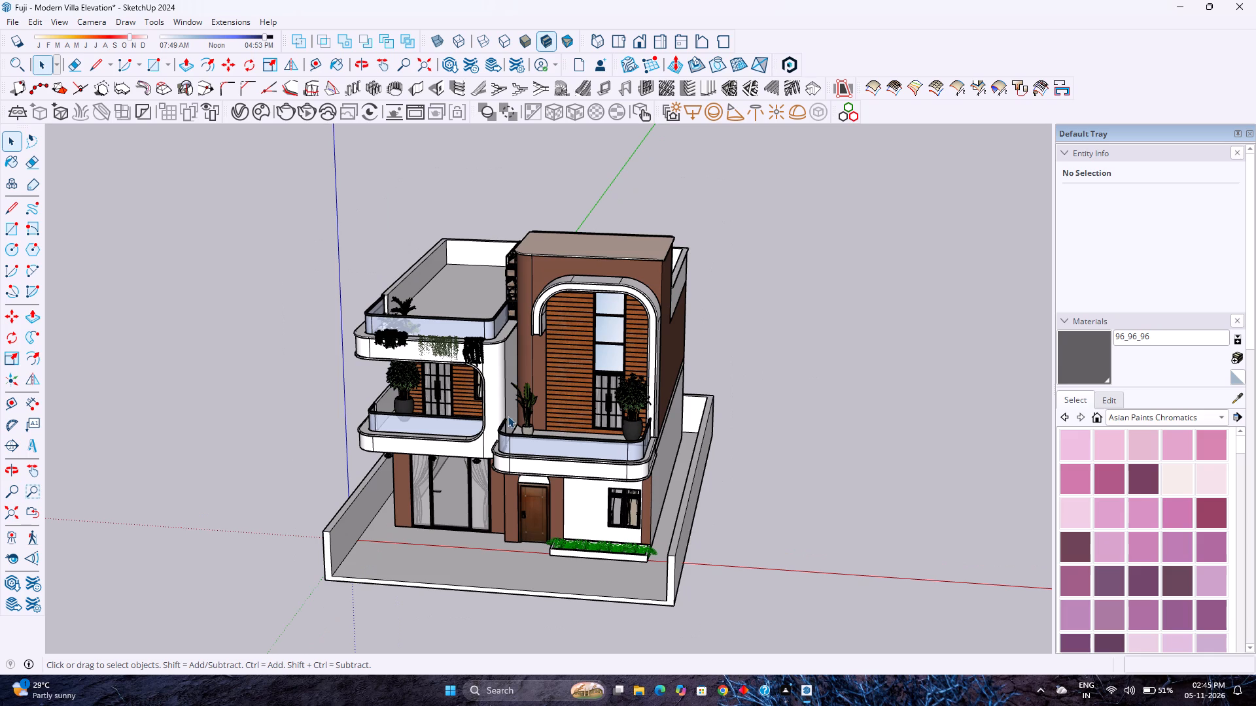
Open the villa group and its nested group of white curved balcony bands for editing.
left_click(496, 400)
left_click(496, 400)
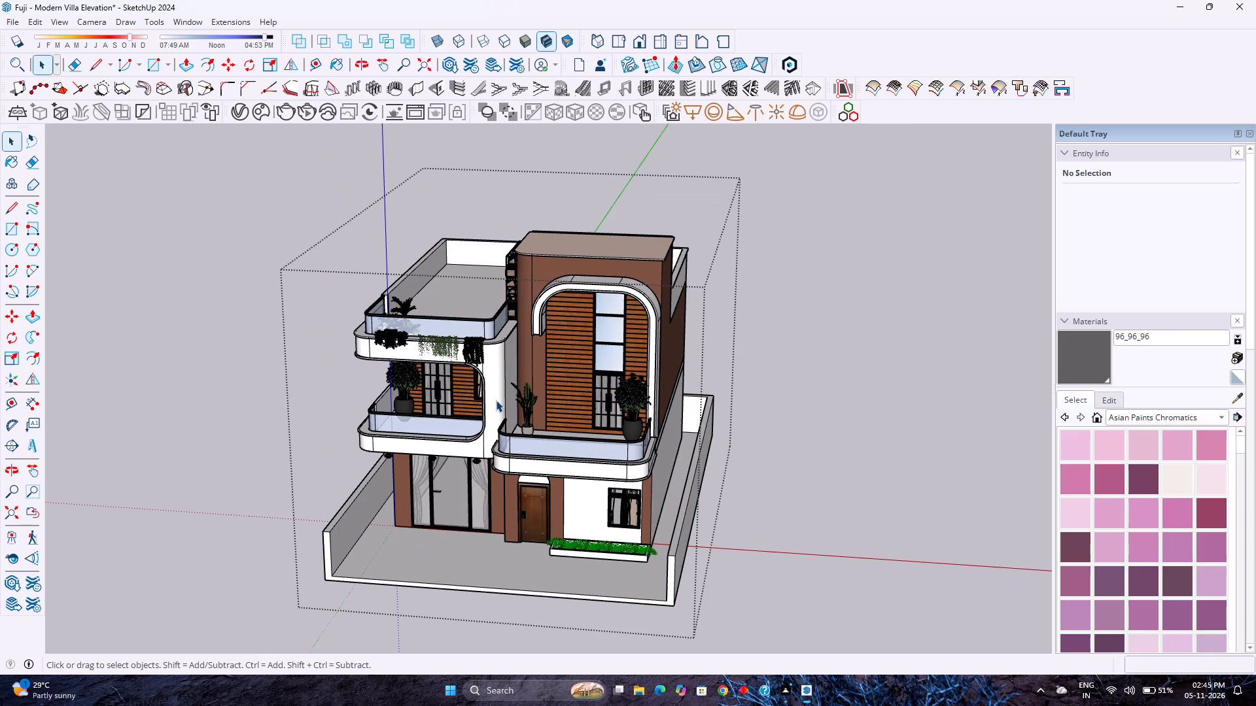
double_click(496, 400)
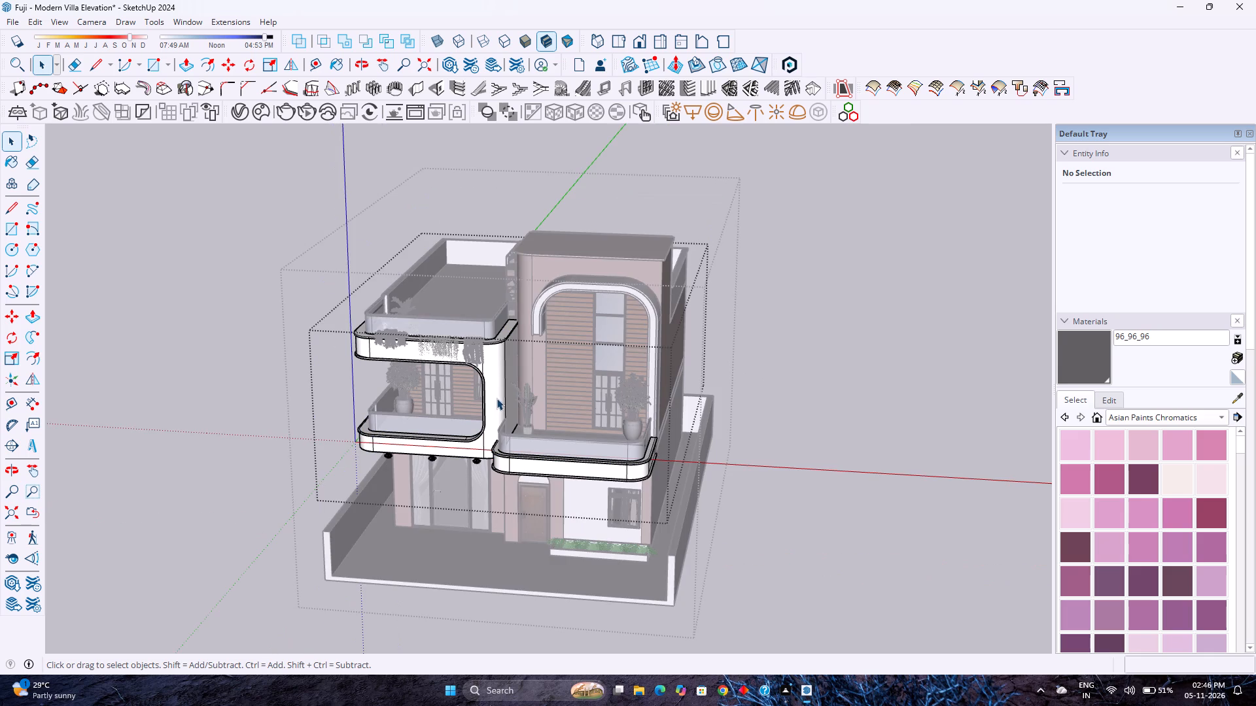
Examine the open balcony-band group on the villa from the front, the side and the front corner.
scroll(557, 360, "up", 3)
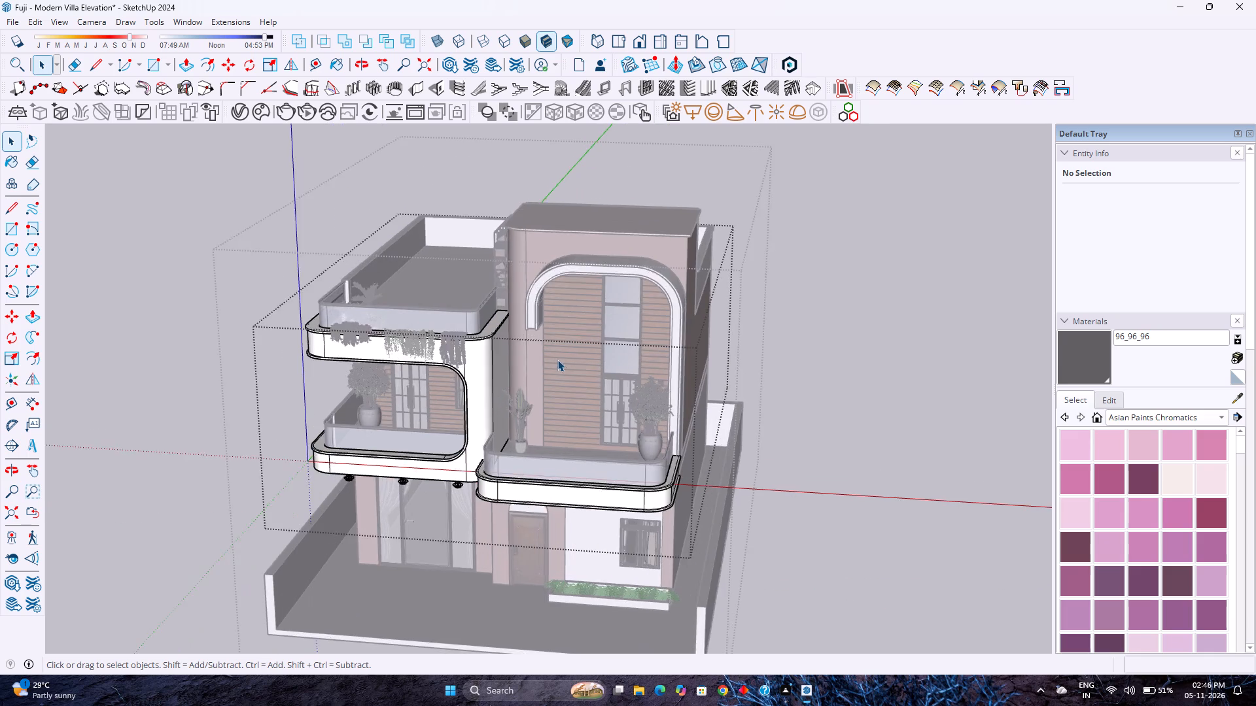
scroll(557, 360, "down", 2)
scroll(557, 360, "up", 3)
middle_click_drag(559, 359, 801, 248)
middle_click(807, 248)
middle_click_drag(809, 248, 839, 248)
scroll(720, 341, "up", 2)
middle_click(720, 341)
middle_click_drag(720, 341, 684, 355)
middle_click_drag(674, 358, 572, 384)
middle_click(572, 384)
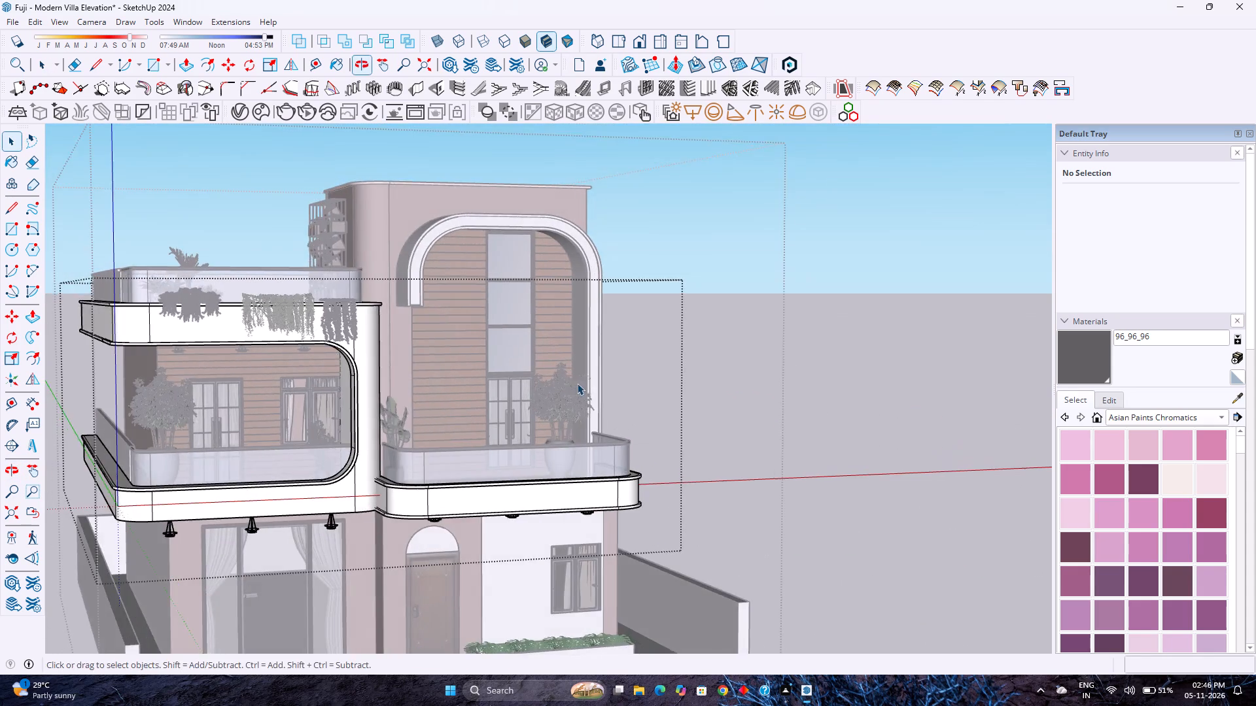
scroll(579, 383, "down", 4)
middle_click_drag(188, 462, 728, 448)
middle_click(340, 457)
middle_click(332, 458)
middle_click(329, 458)
scroll(330, 450, "down", 3)
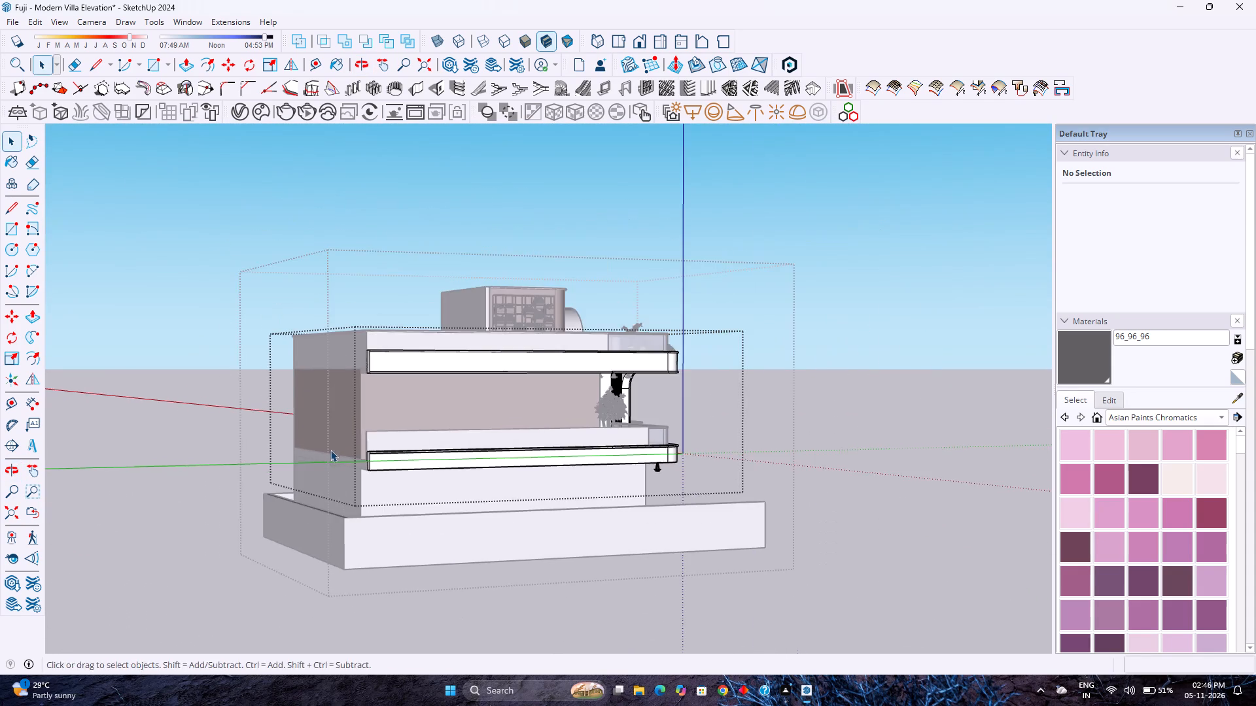
middle_click_drag(720, 431, 367, 469)
middle_click_drag(358, 471, 349, 471)
middle_click_drag(297, 475, 280, 475)
middle_click_drag(266, 475, 187, 475)
middle_click(183, 475)
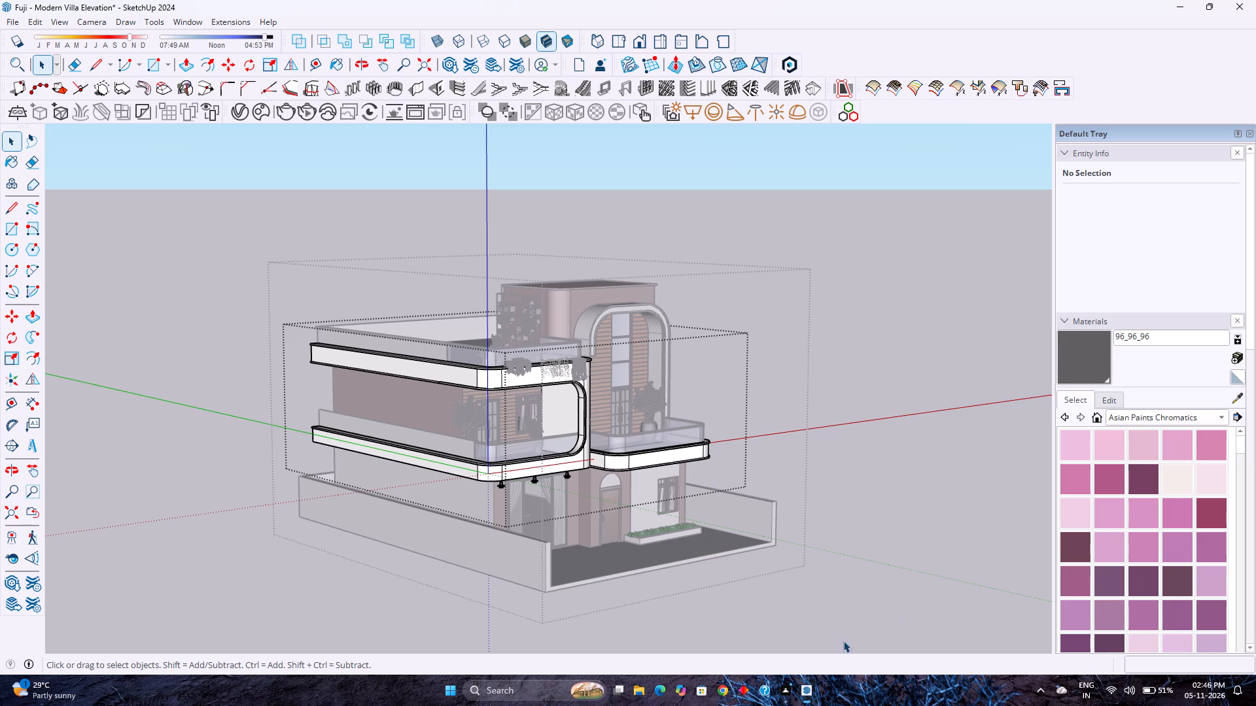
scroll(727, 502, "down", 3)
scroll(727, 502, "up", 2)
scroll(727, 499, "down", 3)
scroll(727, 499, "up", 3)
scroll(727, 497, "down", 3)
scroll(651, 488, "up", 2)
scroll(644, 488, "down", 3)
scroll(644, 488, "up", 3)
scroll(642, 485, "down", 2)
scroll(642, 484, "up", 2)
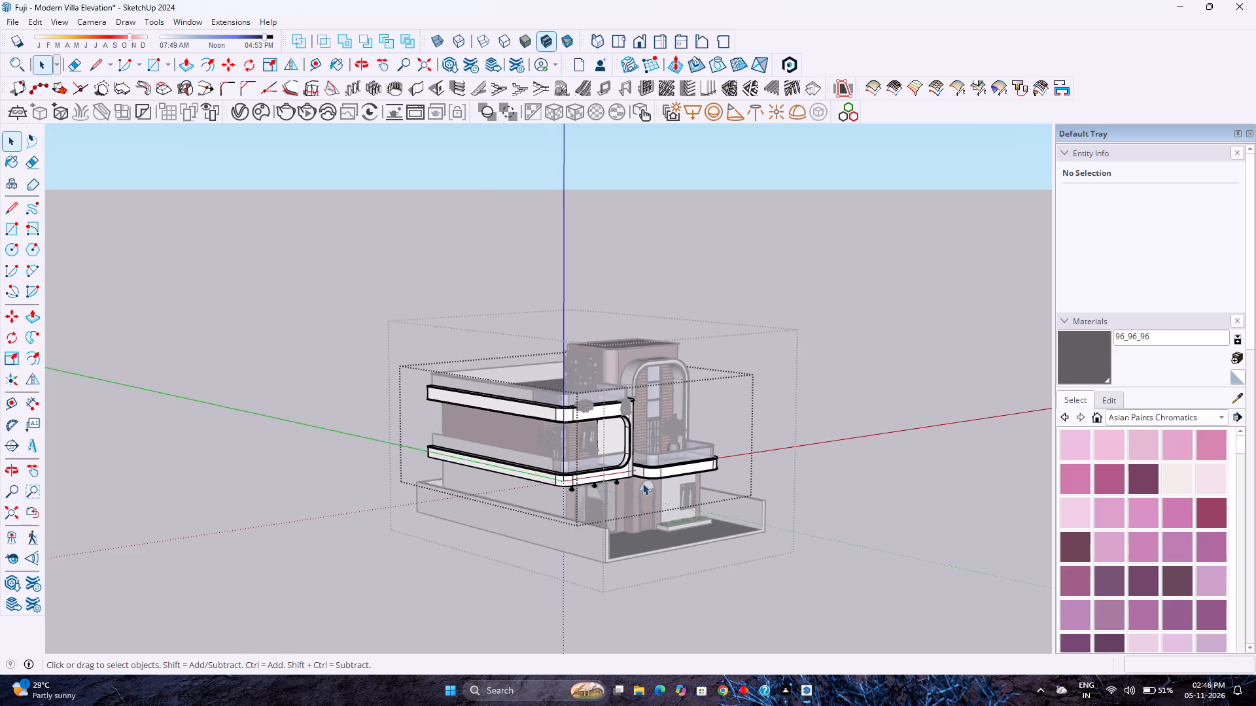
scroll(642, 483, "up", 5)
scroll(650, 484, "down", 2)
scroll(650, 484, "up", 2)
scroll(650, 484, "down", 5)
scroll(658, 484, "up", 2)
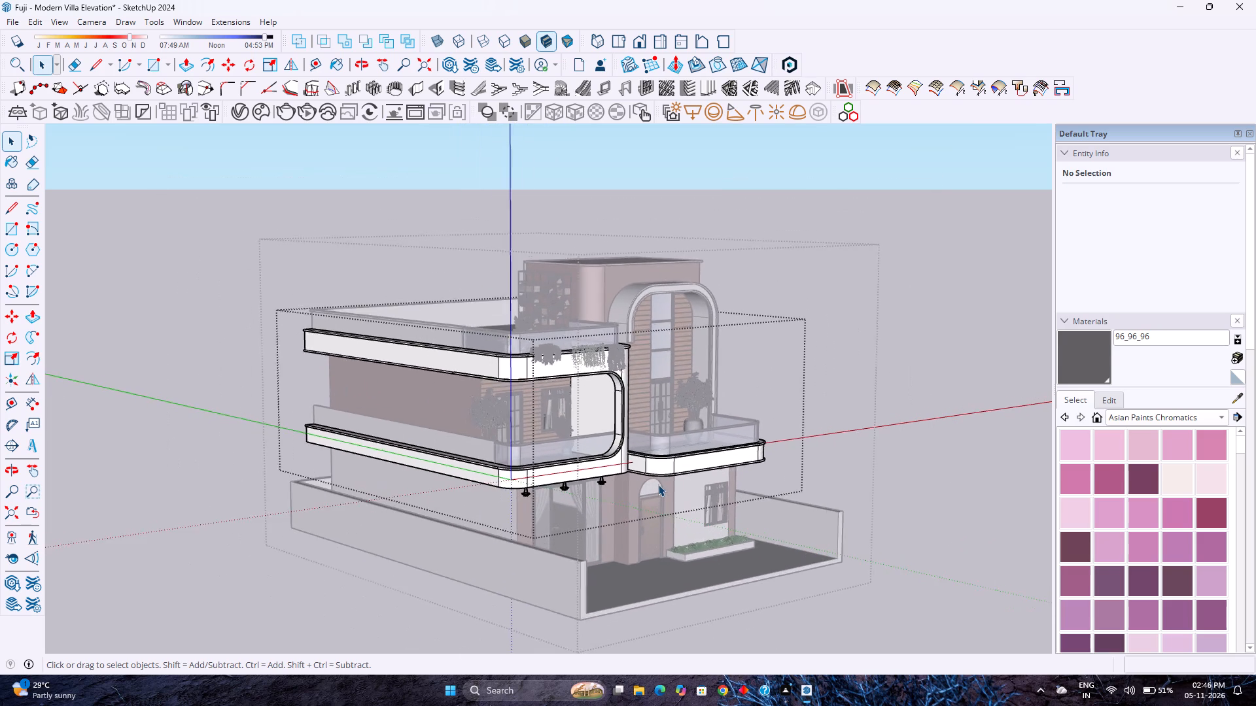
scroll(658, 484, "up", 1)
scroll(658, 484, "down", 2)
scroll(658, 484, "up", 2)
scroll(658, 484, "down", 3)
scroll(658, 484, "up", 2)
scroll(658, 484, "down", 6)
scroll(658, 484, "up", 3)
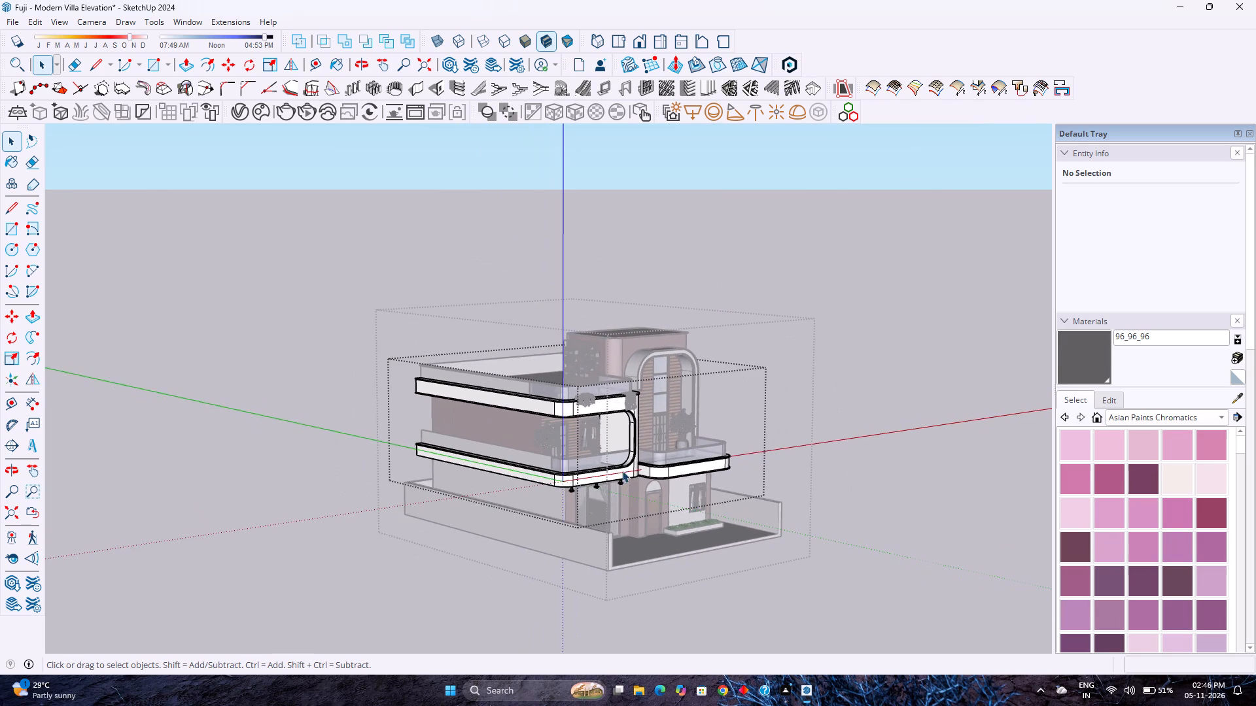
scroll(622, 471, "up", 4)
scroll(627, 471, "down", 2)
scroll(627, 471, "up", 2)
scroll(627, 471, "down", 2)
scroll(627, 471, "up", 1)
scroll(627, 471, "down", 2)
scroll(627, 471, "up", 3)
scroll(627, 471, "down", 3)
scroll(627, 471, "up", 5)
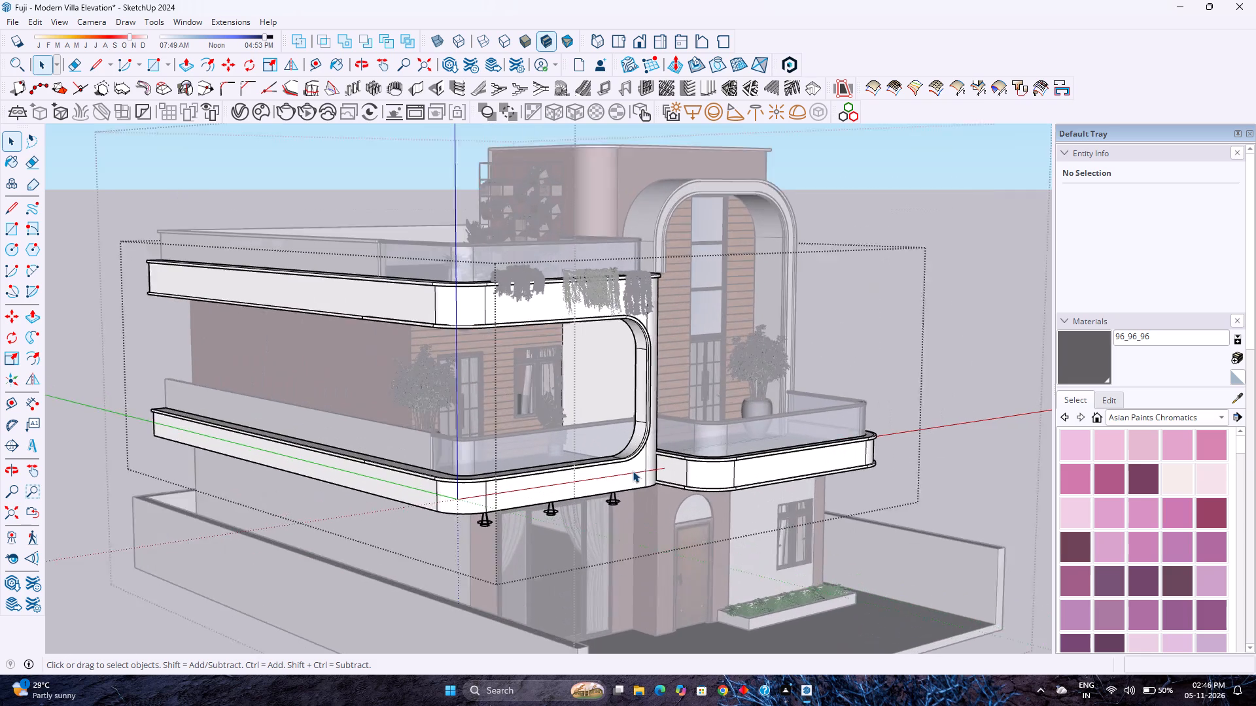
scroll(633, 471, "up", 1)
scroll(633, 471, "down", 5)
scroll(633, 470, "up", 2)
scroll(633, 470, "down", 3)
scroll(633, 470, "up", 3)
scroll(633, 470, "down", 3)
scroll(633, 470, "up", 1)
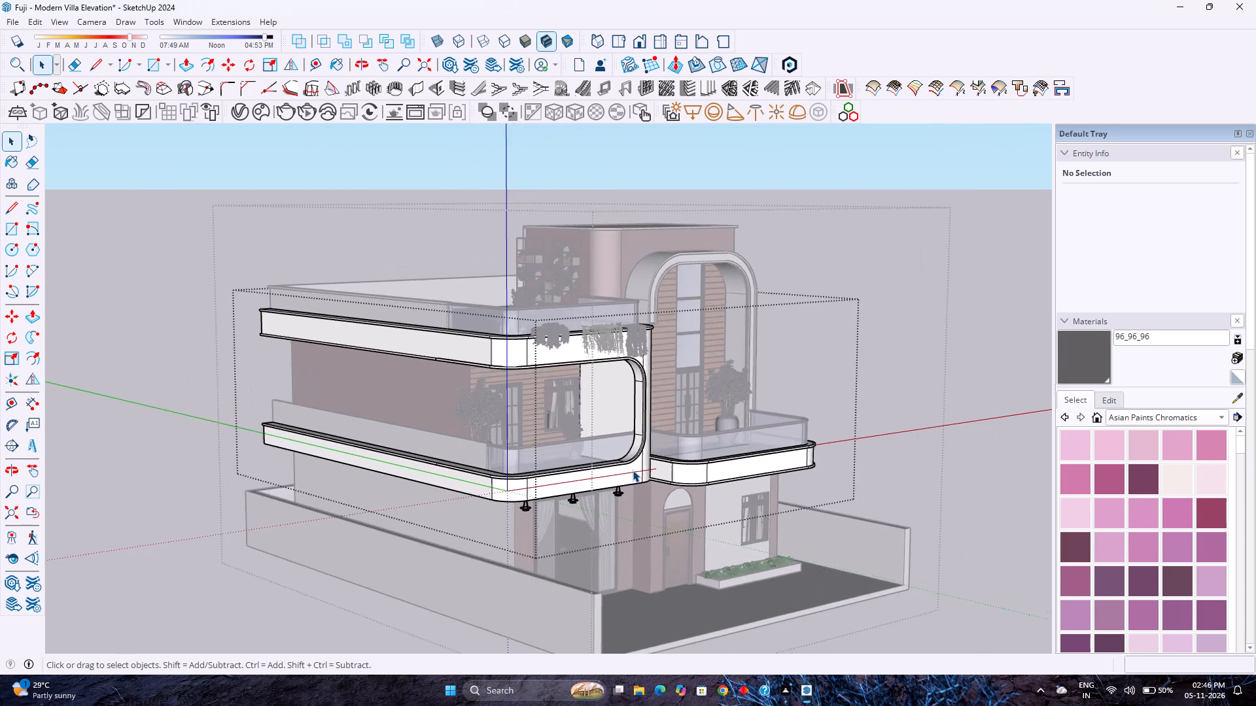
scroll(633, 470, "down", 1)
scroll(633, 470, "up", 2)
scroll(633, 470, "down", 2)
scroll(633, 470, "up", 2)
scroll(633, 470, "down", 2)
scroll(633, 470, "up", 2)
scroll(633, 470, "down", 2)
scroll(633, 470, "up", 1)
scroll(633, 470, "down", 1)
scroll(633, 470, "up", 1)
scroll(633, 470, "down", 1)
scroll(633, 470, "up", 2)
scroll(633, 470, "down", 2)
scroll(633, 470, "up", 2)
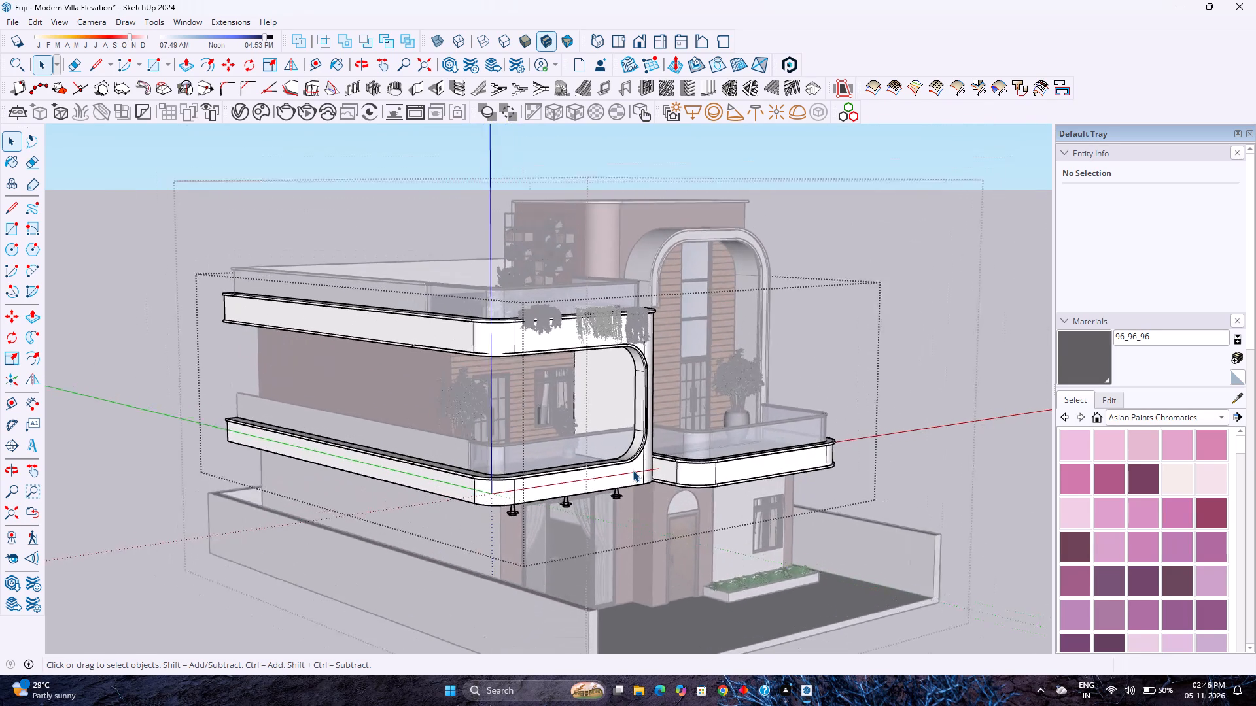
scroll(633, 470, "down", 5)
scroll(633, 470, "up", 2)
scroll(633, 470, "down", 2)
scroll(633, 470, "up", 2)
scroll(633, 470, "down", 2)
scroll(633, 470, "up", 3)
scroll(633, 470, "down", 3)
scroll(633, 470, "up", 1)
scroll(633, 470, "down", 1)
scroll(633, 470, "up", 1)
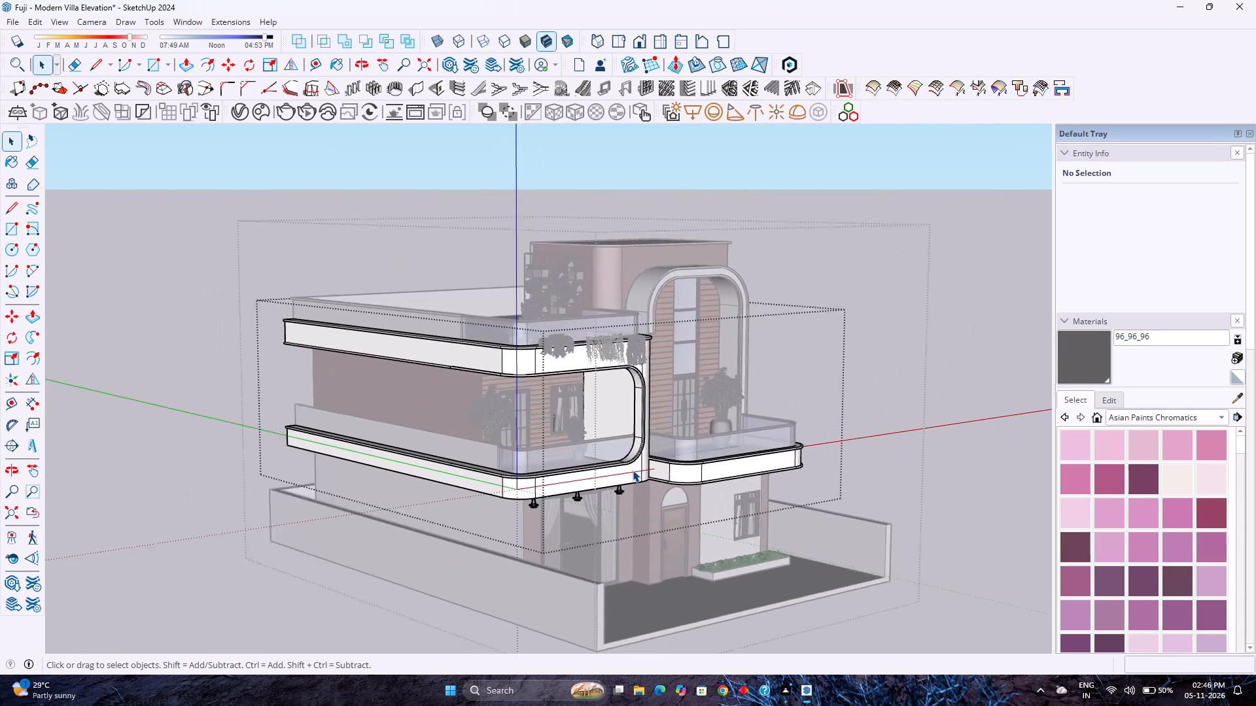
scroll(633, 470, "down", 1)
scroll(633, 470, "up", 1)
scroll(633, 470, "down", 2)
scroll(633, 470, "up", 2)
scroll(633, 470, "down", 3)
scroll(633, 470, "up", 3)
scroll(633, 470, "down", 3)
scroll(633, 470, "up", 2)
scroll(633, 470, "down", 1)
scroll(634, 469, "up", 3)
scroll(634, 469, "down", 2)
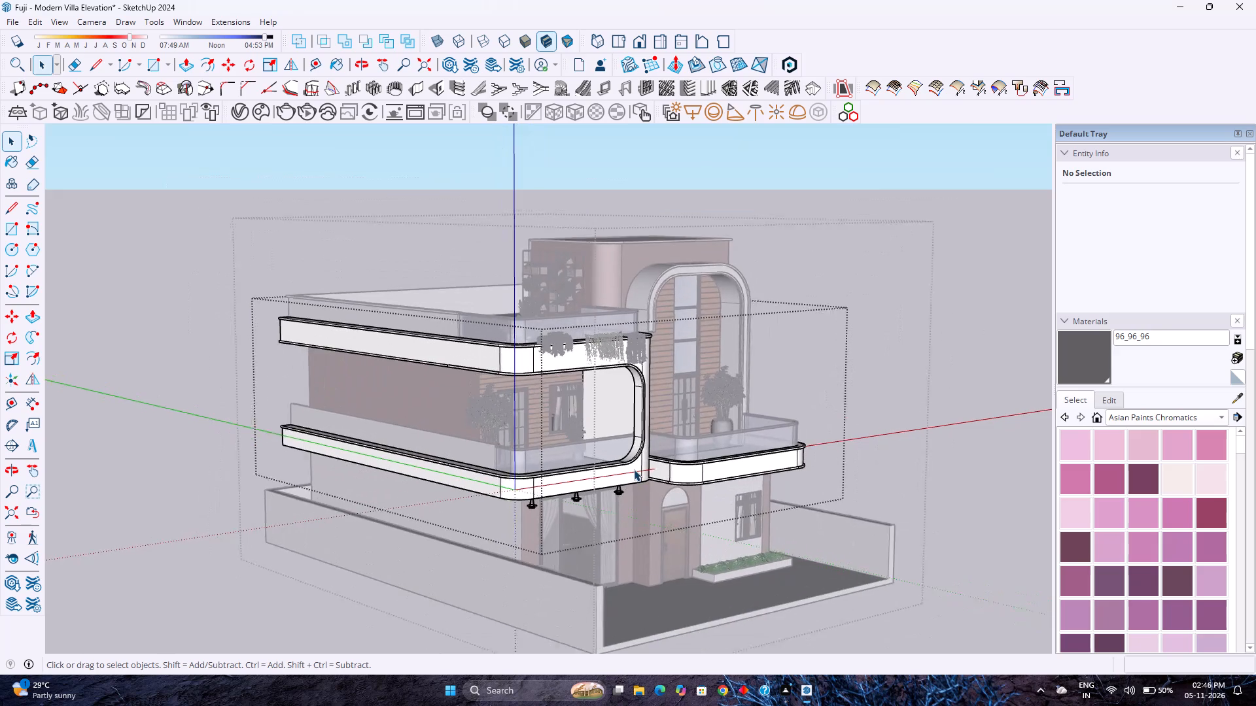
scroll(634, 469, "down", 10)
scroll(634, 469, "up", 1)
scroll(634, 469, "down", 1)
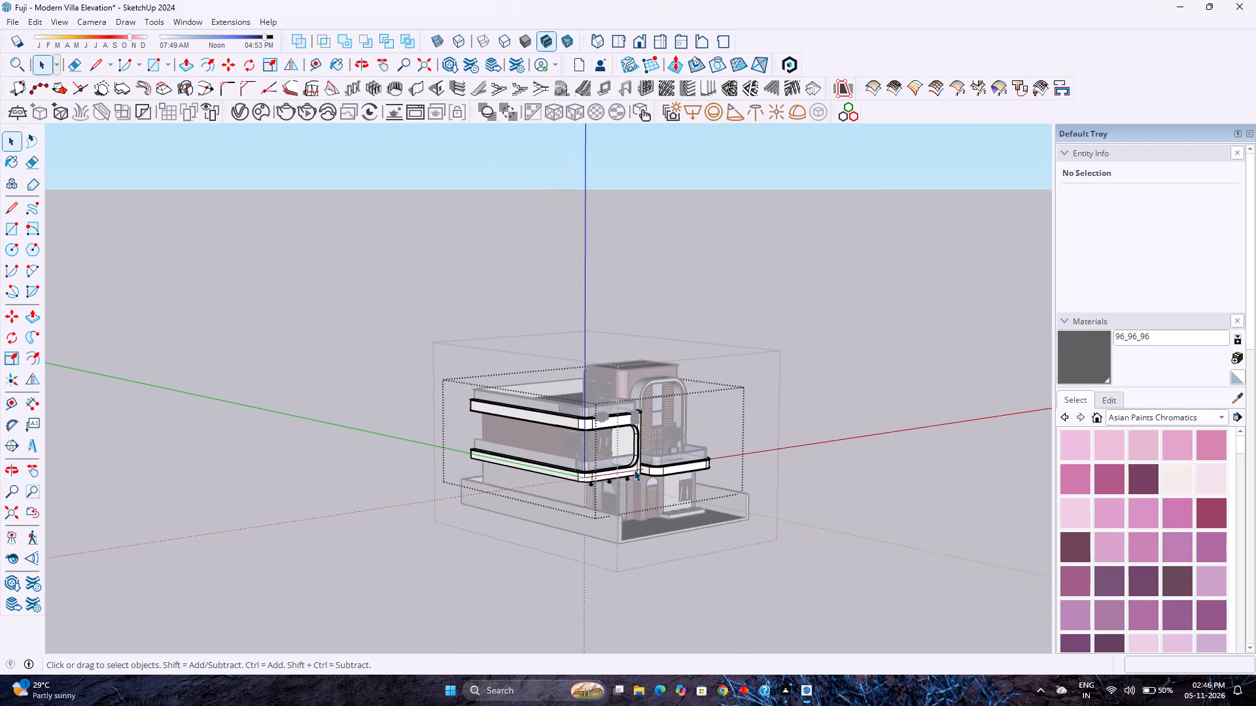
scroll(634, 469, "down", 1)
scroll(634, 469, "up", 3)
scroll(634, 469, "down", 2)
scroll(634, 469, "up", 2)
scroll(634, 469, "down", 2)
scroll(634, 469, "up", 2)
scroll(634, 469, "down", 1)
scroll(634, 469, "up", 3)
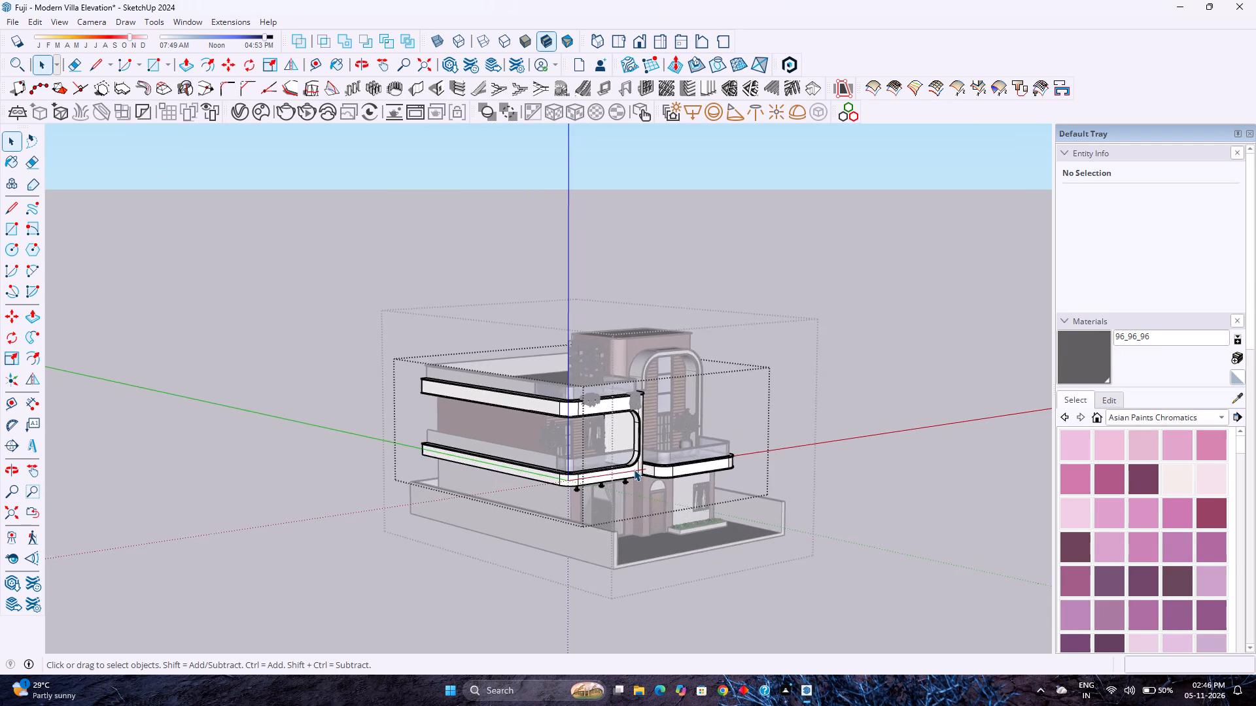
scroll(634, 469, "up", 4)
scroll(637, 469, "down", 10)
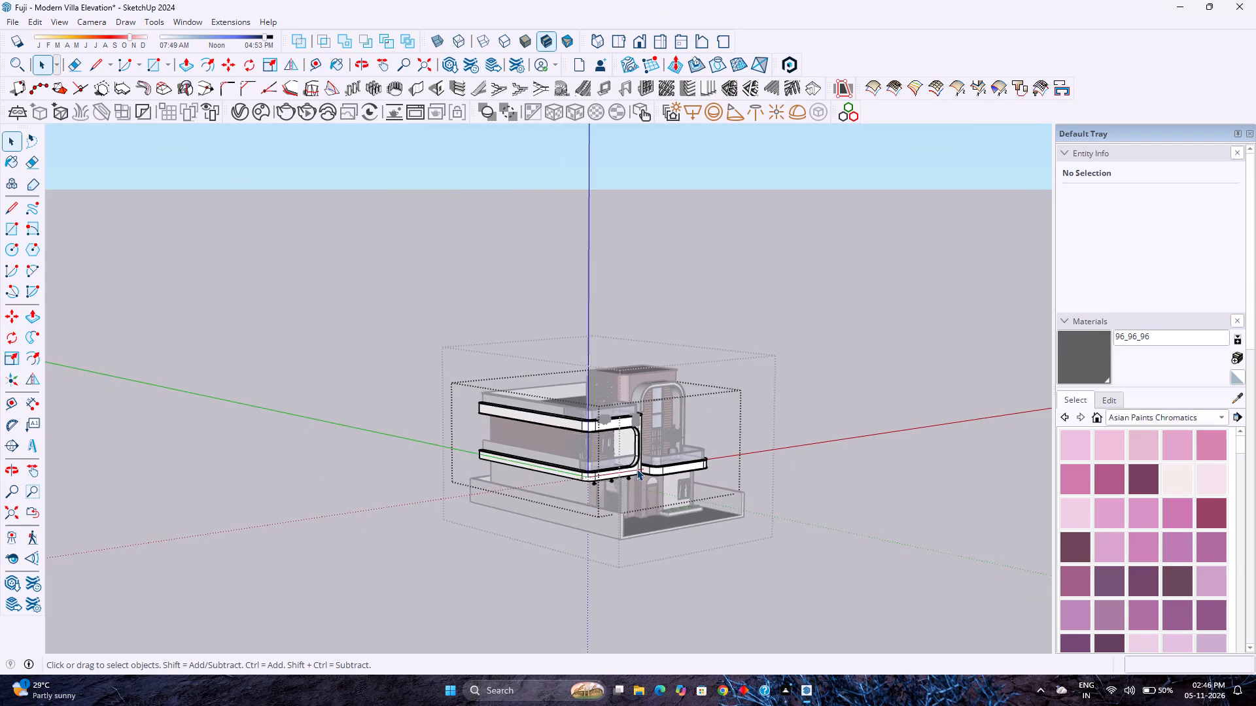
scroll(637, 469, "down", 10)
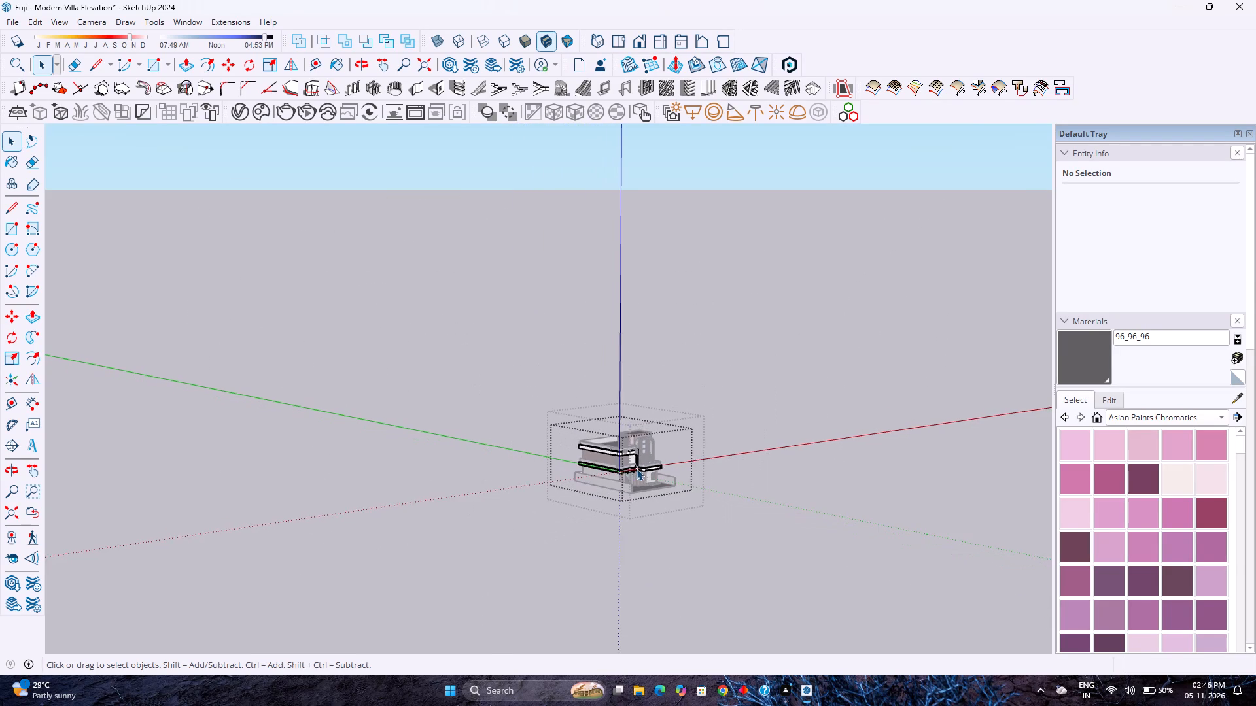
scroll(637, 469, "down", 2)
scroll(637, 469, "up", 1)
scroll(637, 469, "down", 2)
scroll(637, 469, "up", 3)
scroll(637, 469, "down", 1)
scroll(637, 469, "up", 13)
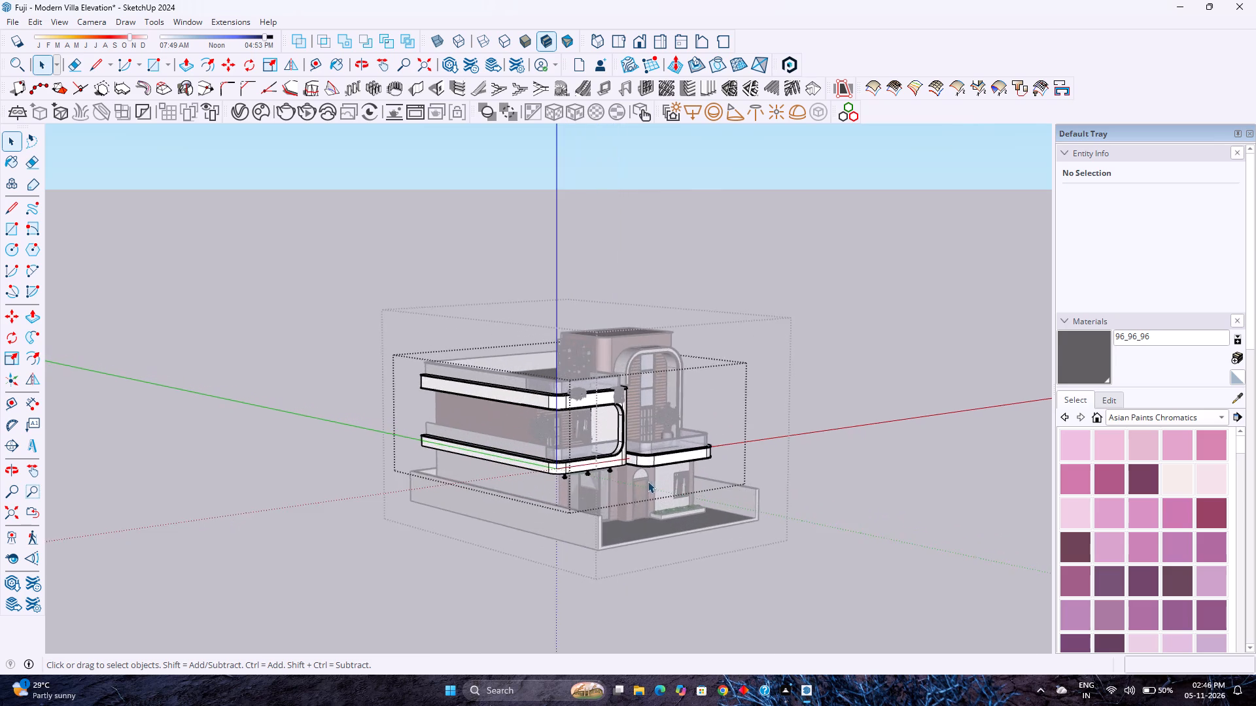
Exit the balcony-band group and open the nested group of the white arched frame on the villa's tall front block.
middle_click_drag(648, 481, 382, 476)
scroll(531, 453, "up", 6)
middle_click_drag(584, 477, 583, 477)
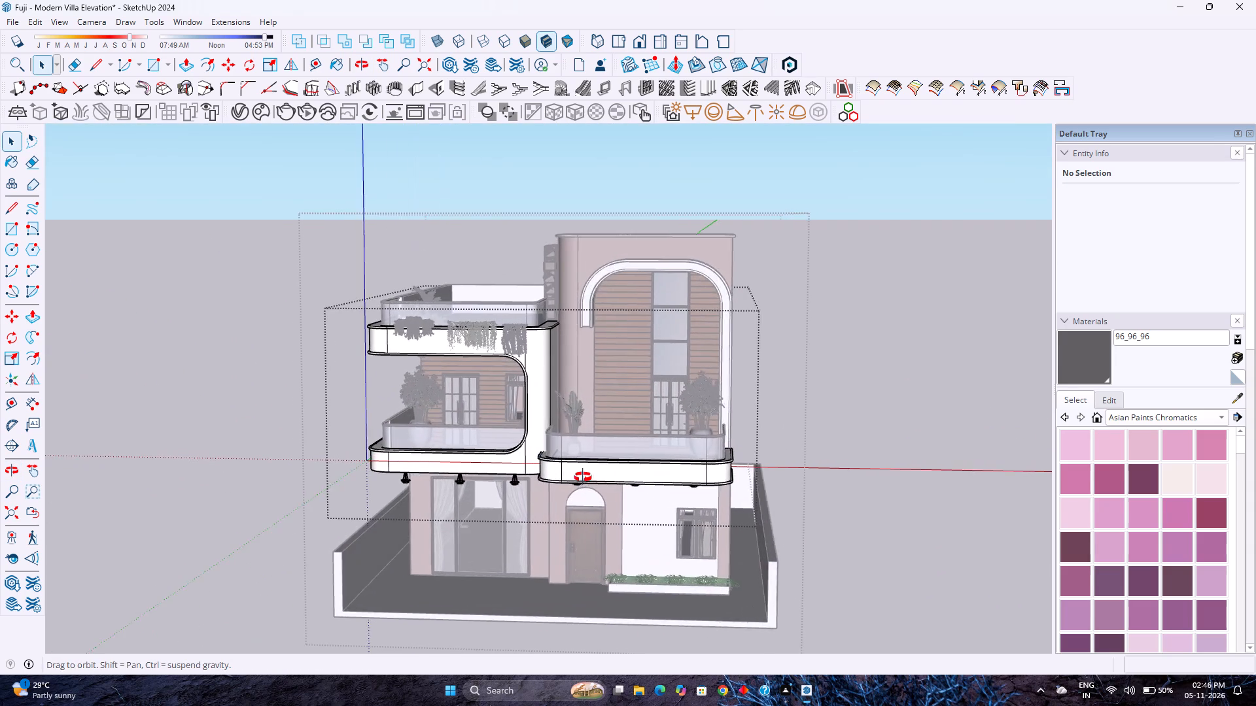
middle_click_drag(583, 477, 645, 448)
middle_click_drag(649, 433, 652, 425)
middle_click(669, 397)
scroll(687, 428, "up", 4)
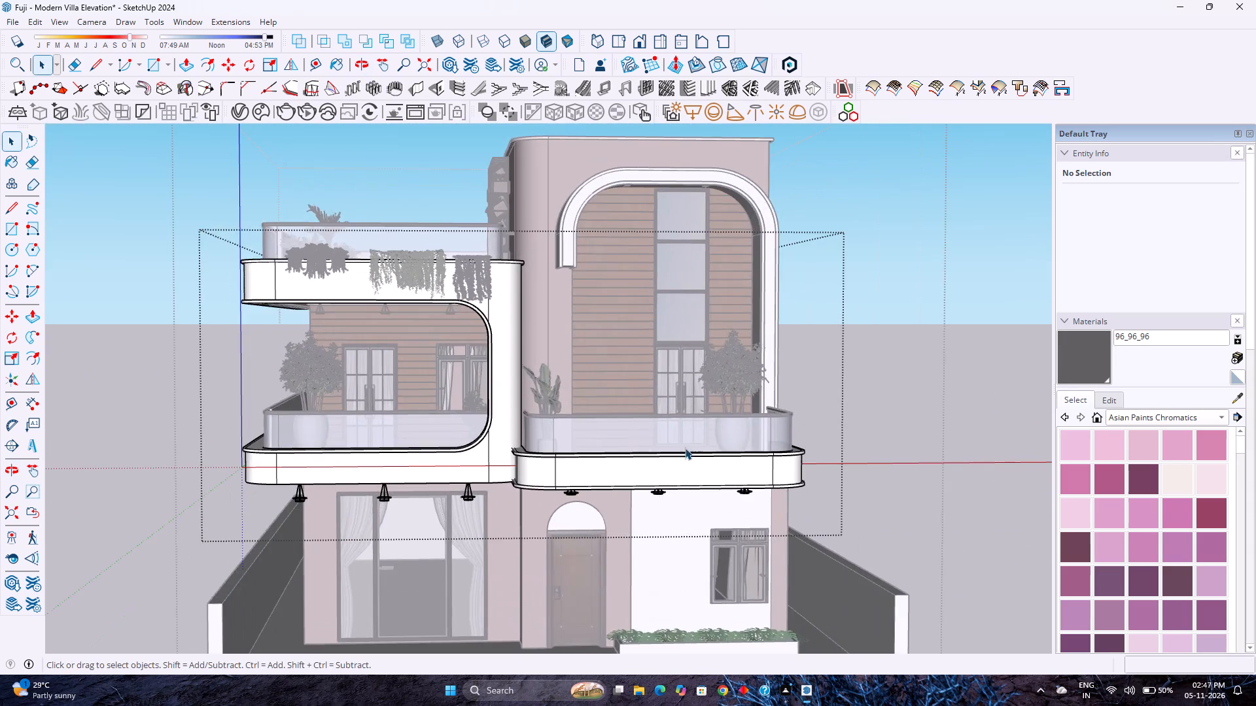
middle_click_drag(683, 449, 657, 451)
middle_click(657, 451)
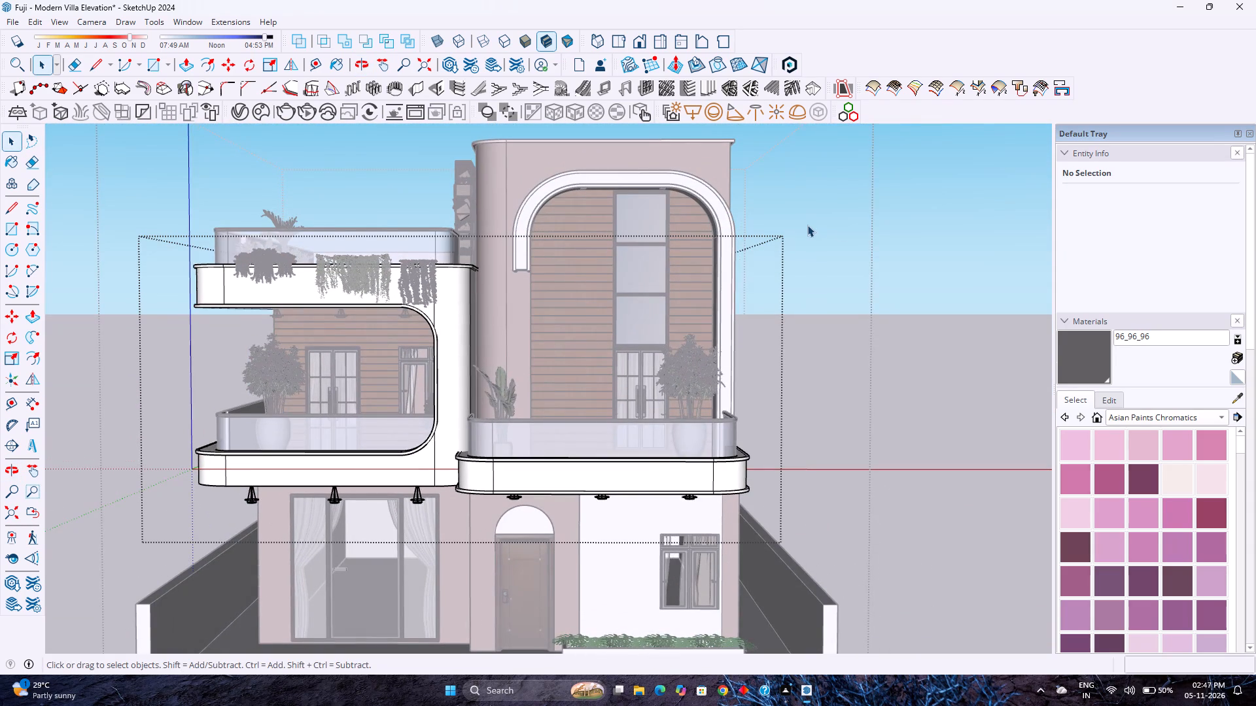
key("Escape")
key("Escape")
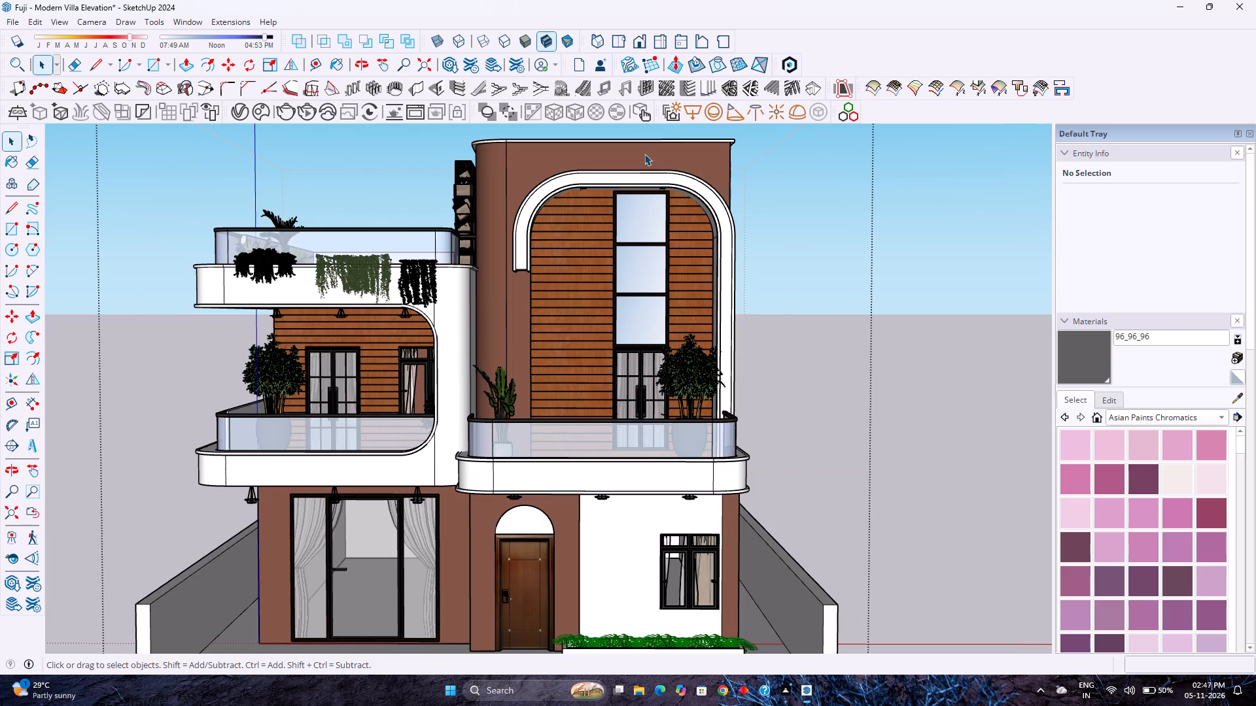
double_click(650, 186)
double_click(720, 206)
double_click(720, 206)
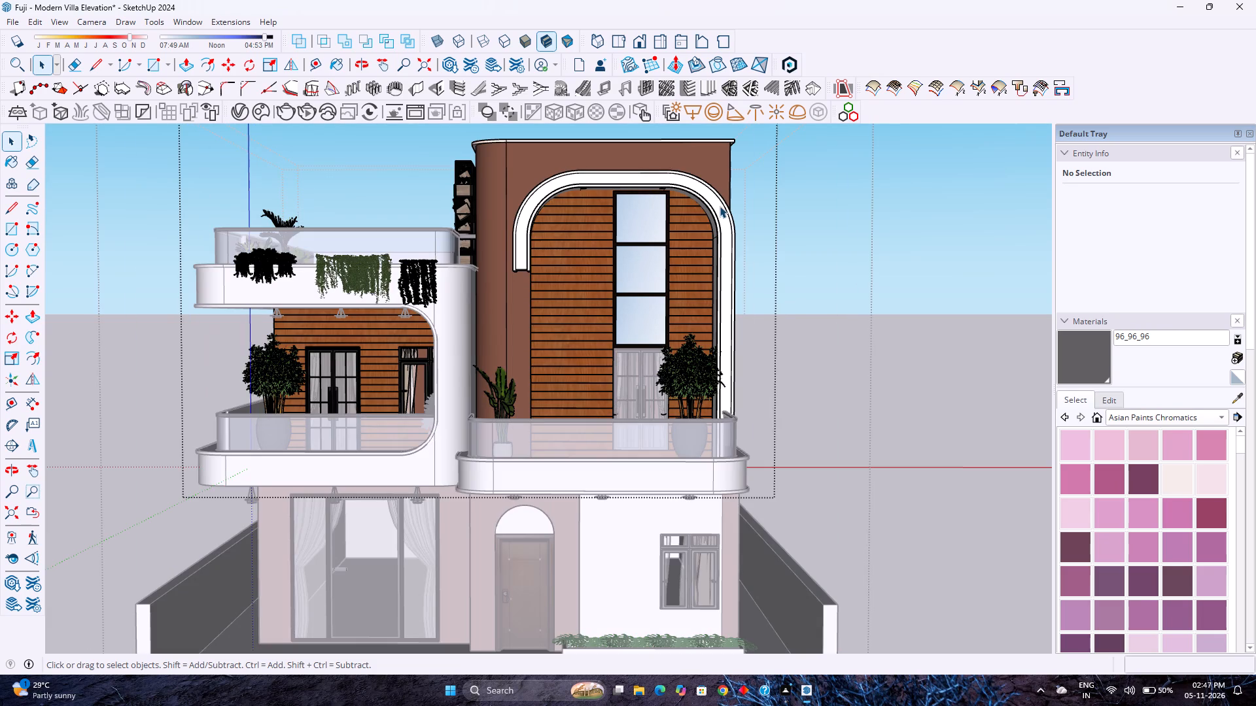
Place a guide on the underside of the arch, 2" in from its left seam edge, through the left round light opening.
scroll(720, 206, "up", 3)
middle_click(718, 206)
middle_click_drag(719, 206, 752, 174)
middle_click(752, 173)
middle_click(753, 173)
scroll(604, 273, "down", 1)
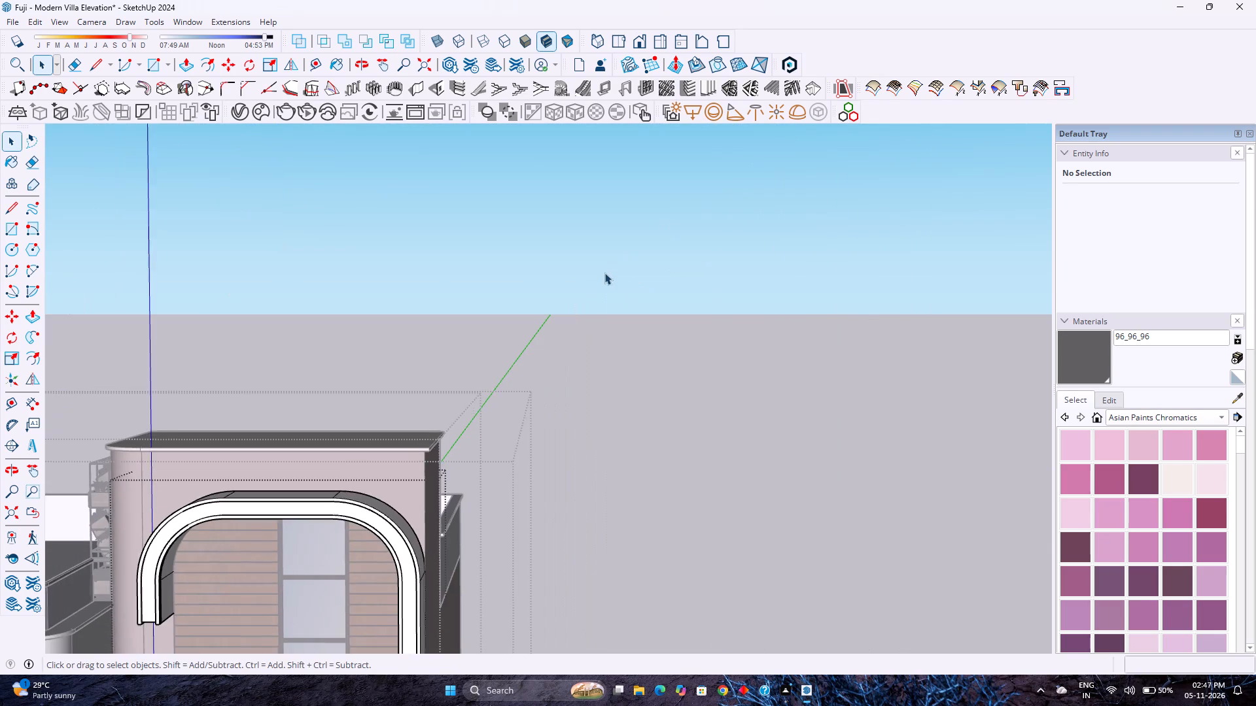
scroll(607, 273, "down", 2)
middle_click_drag(548, 294, 782, 301, "shift")
middle_click(782, 301, "shift")
middle_click(707, 469)
middle_click(707, 469)
middle_click(707, 469)
middle_click_drag(706, 467, 747, 327)
middle_click(748, 325)
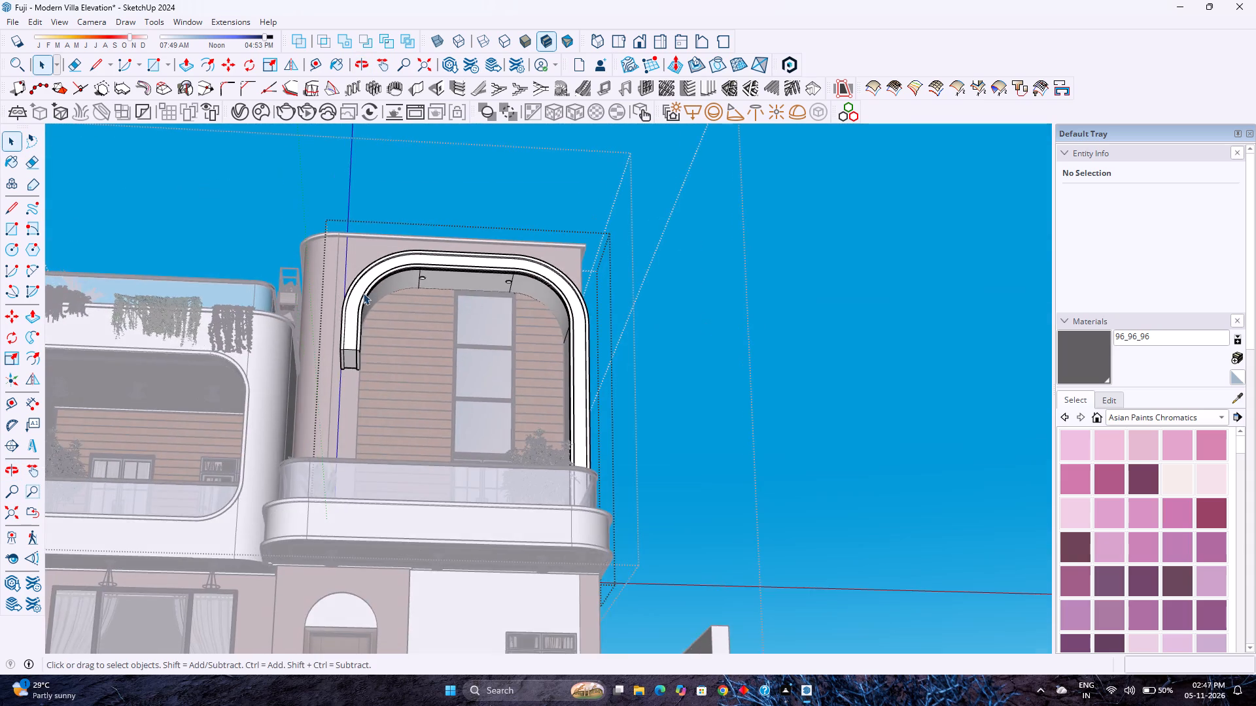
scroll(364, 292, "up", 12)
scroll(476, 295, "up", 8)
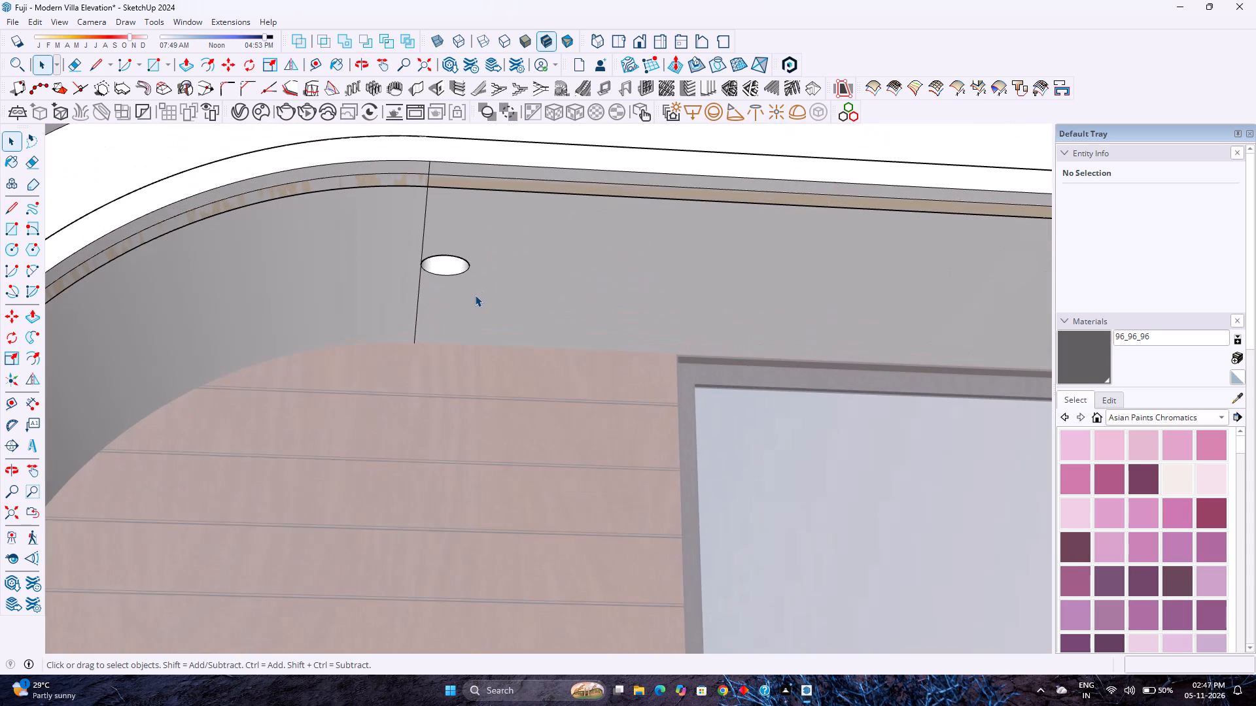
left_click(316, 64)
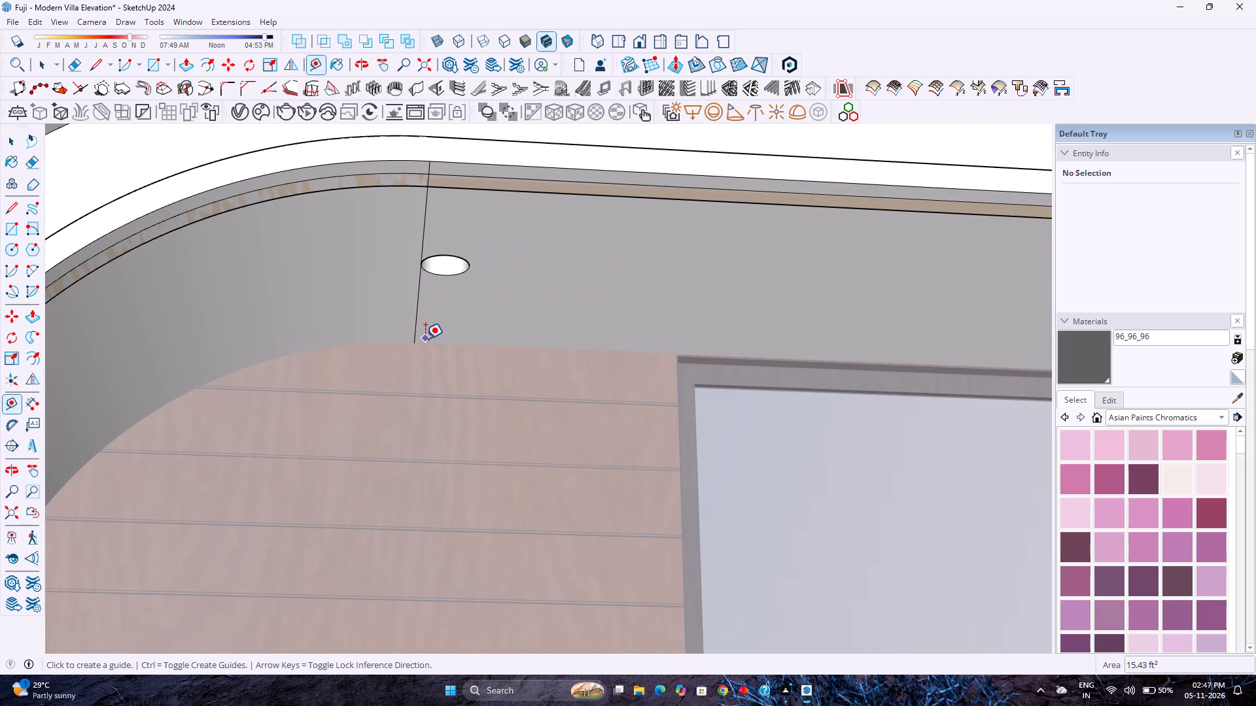
left_click(416, 309)
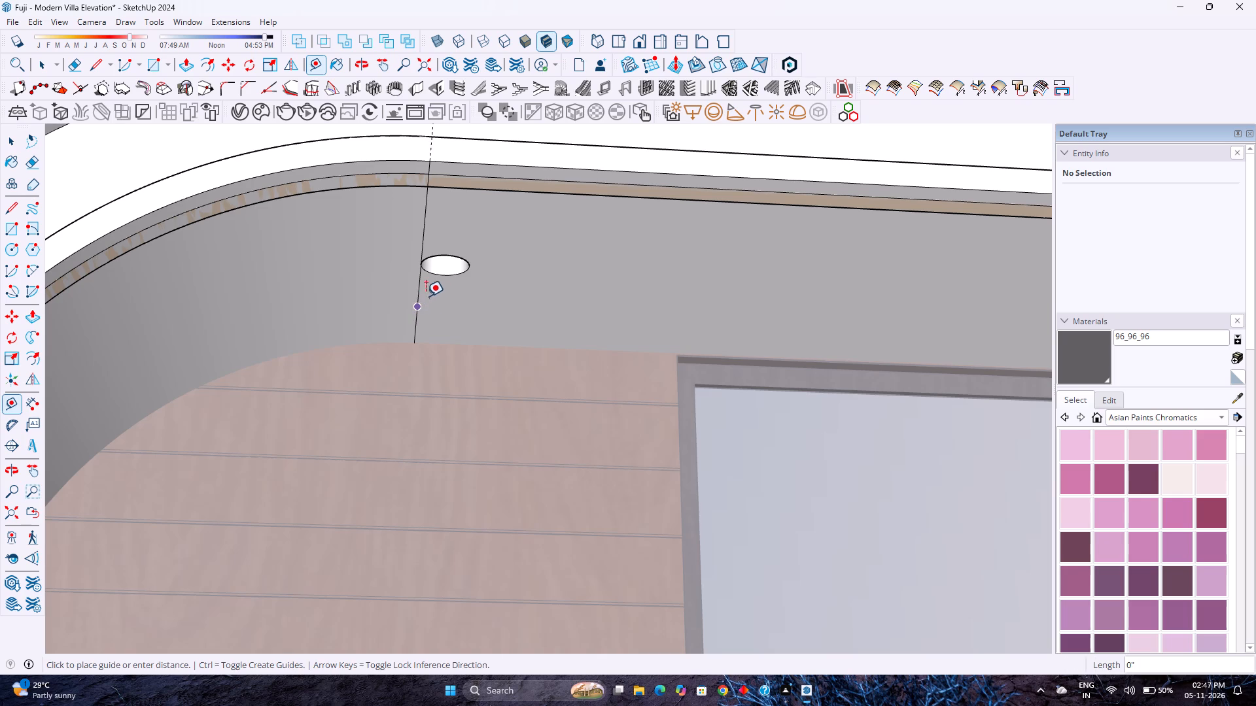
key("Right")
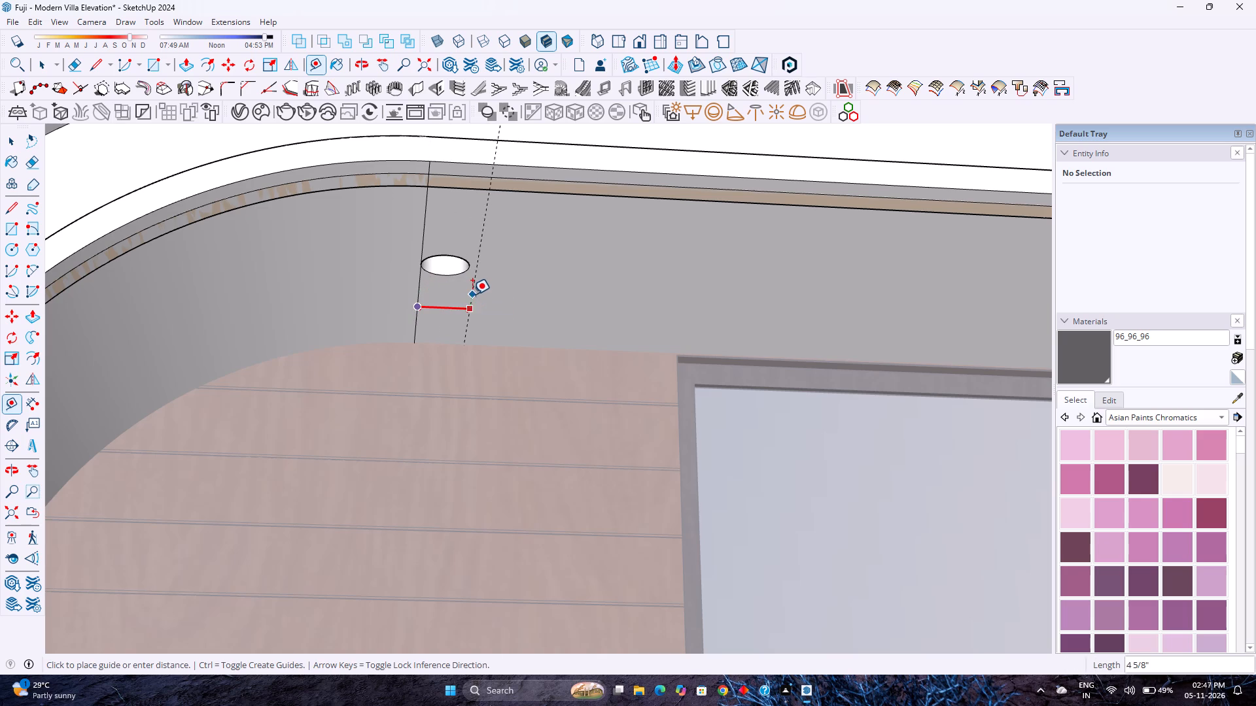
left_click(444, 277)
Place a matching guide 2" in from the right seam edge of the arch's underside, through the right round light opening.
scroll(418, 349, "down", 4)
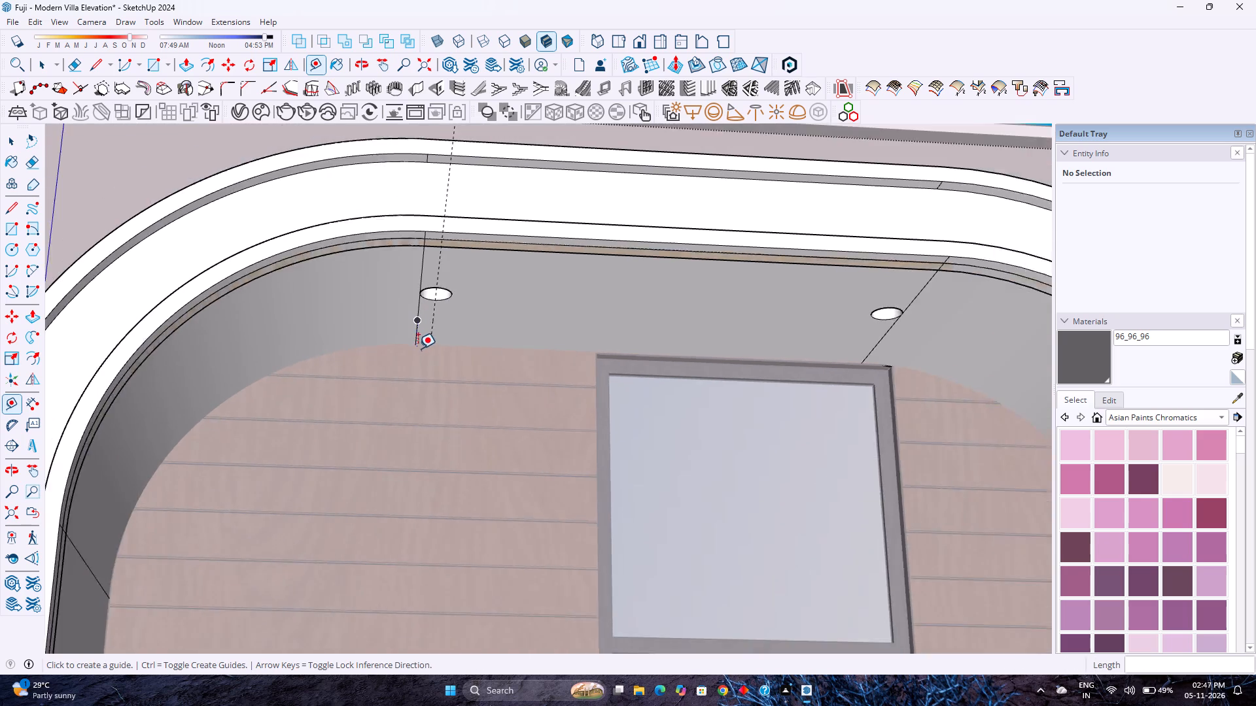
scroll(418, 348, "down", 3)
scroll(775, 319, "up", 2)
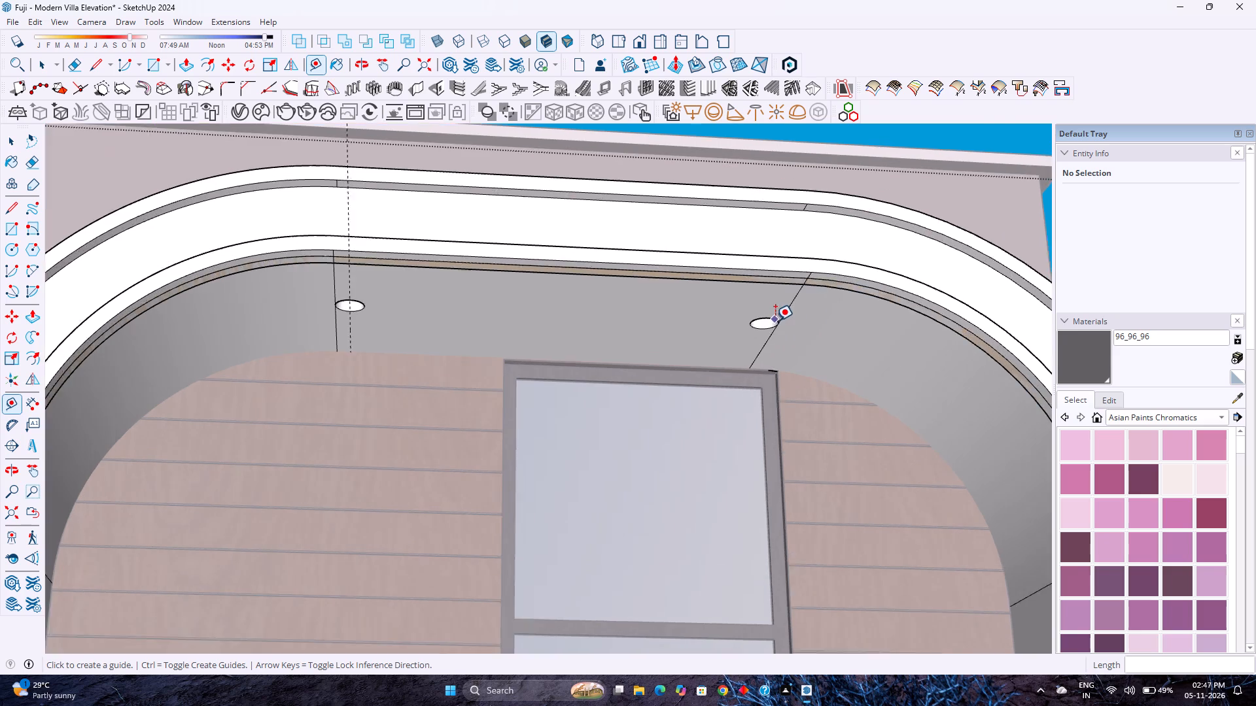
scroll(775, 320, "up", 12)
left_click(765, 337)
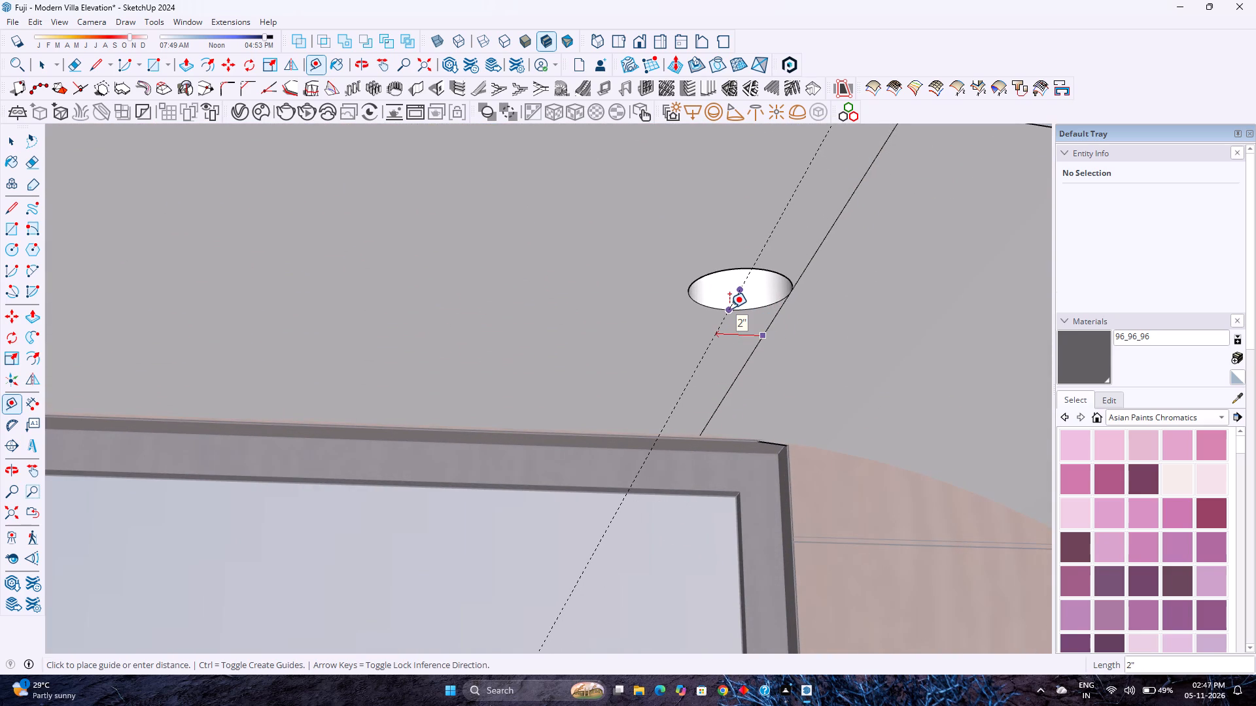
key("2")
key("Return")
Place a guide 1'6" behind the front edge of the arch's underside, running across both round light openings.
scroll(727, 312, "down", 13)
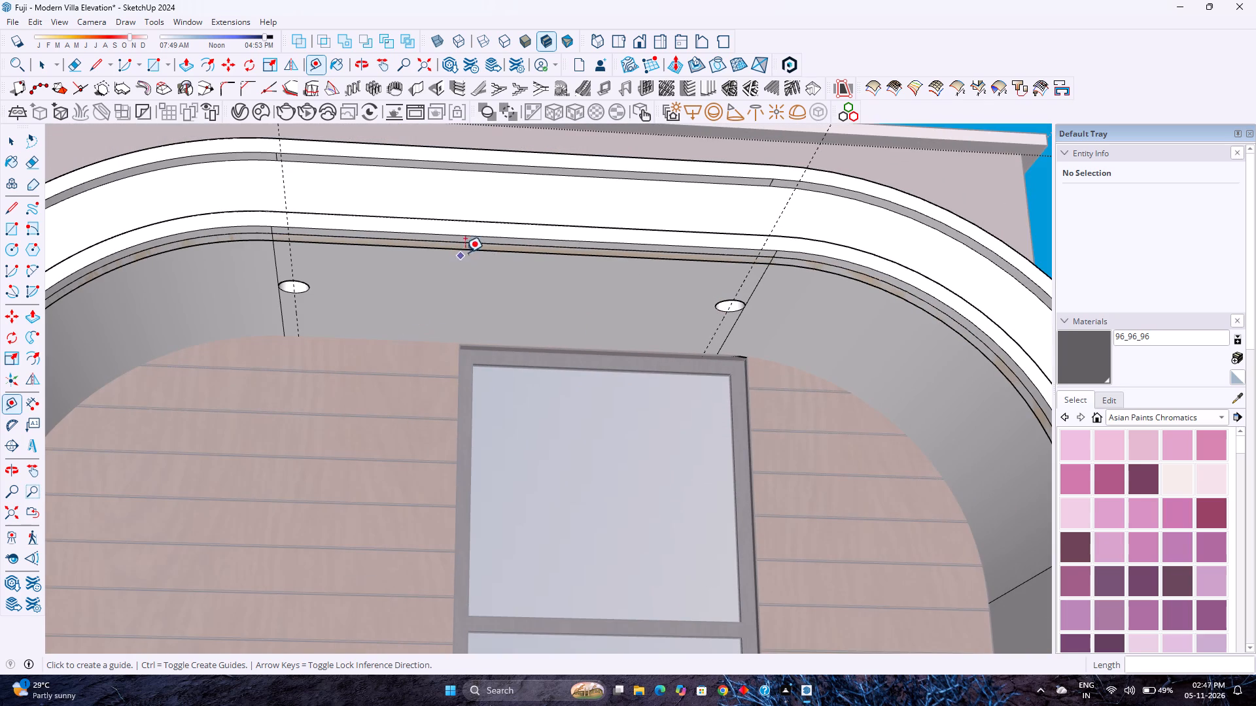
left_click(377, 340)
key("Escape")
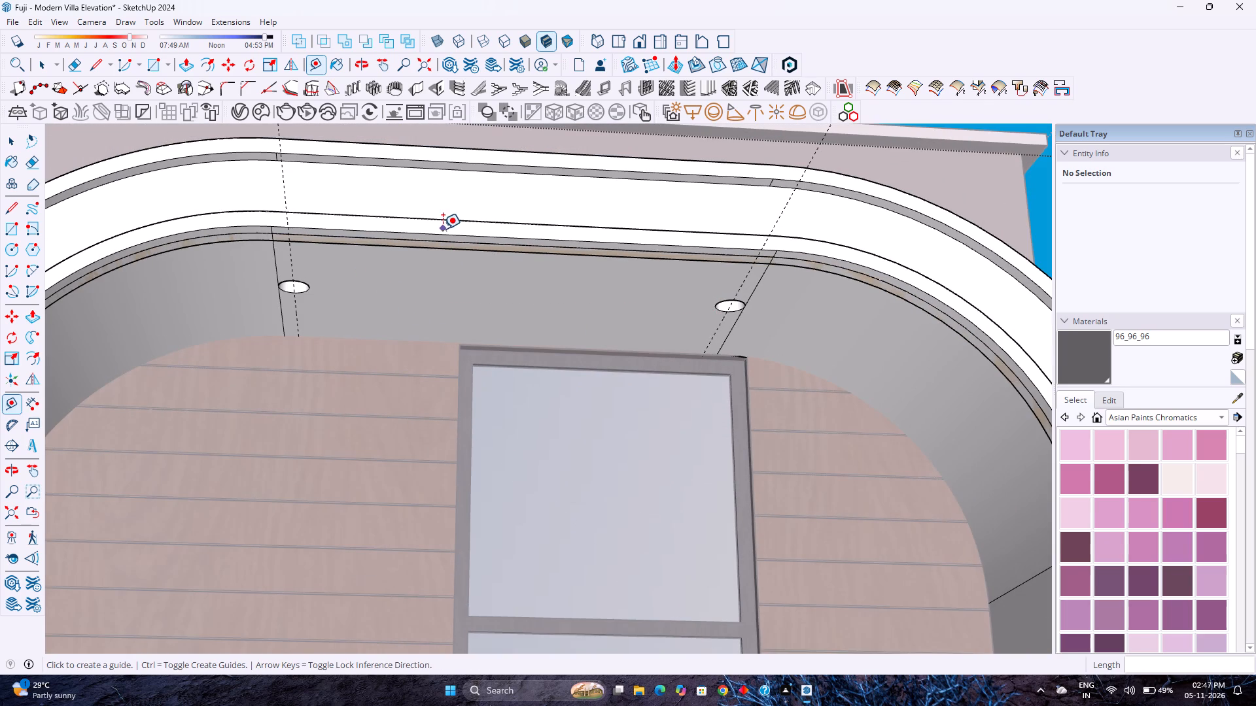
left_click(439, 234)
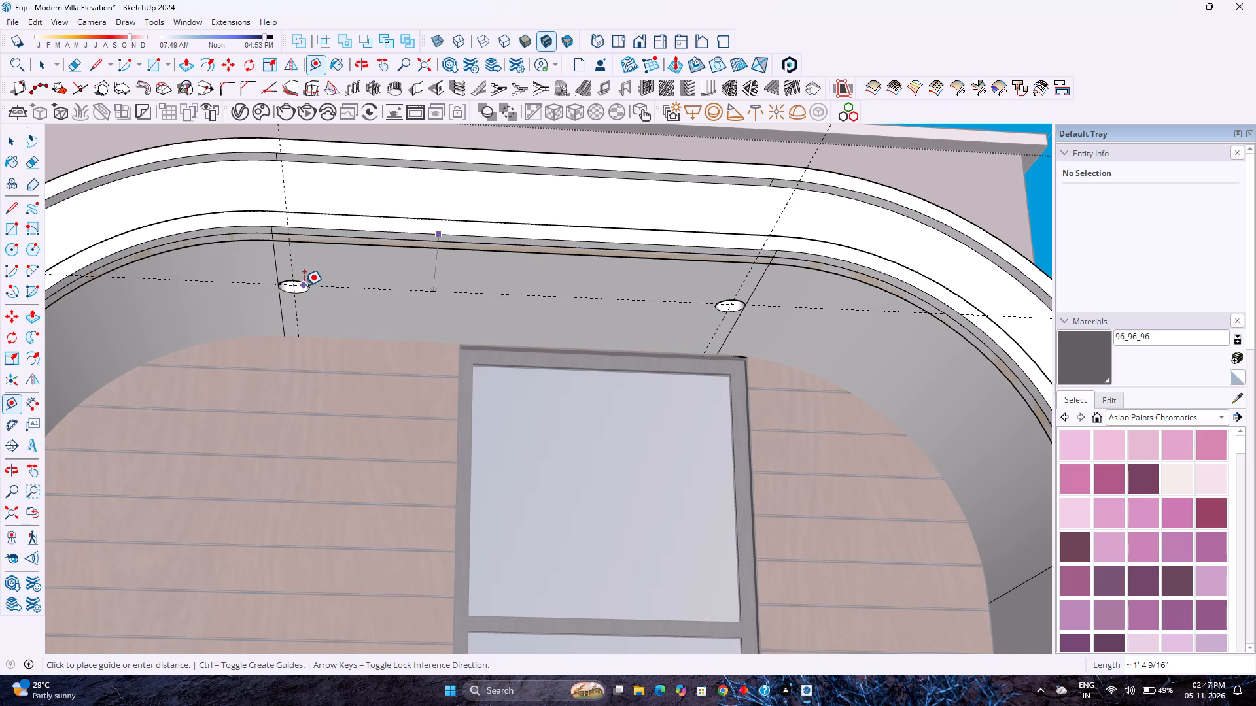
scroll(305, 290, "up", 6)
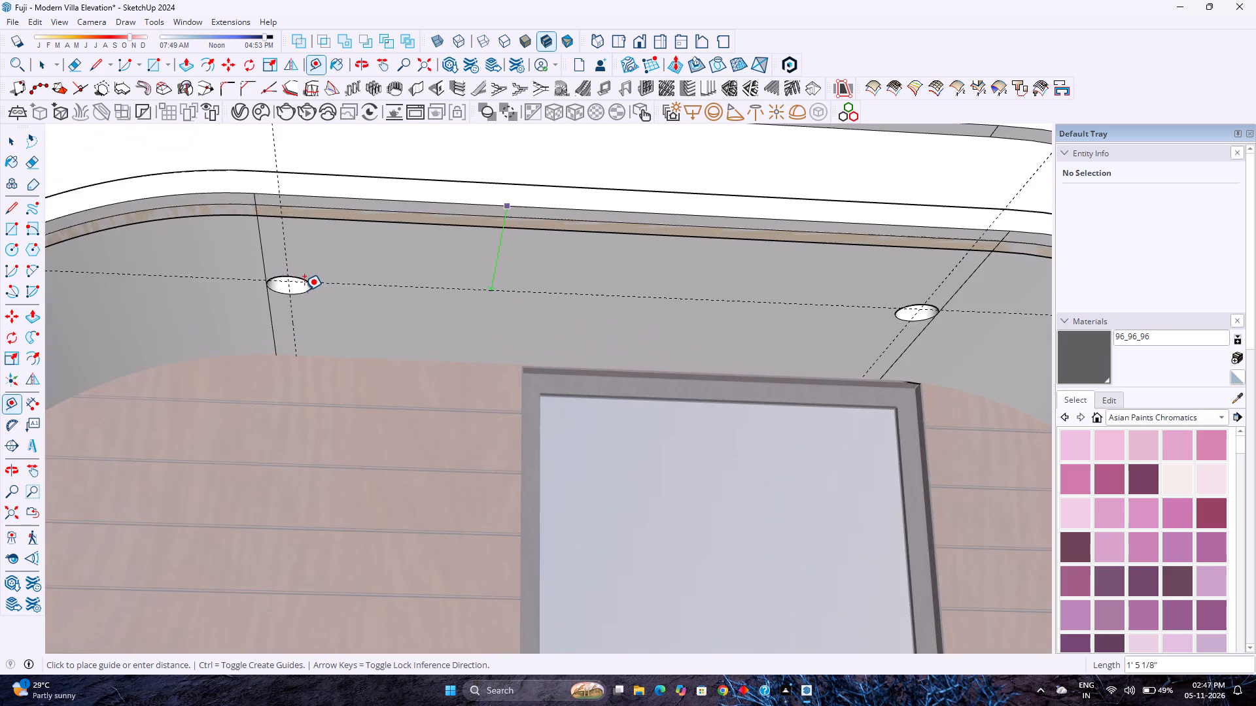
scroll(304, 290, "up", 10)
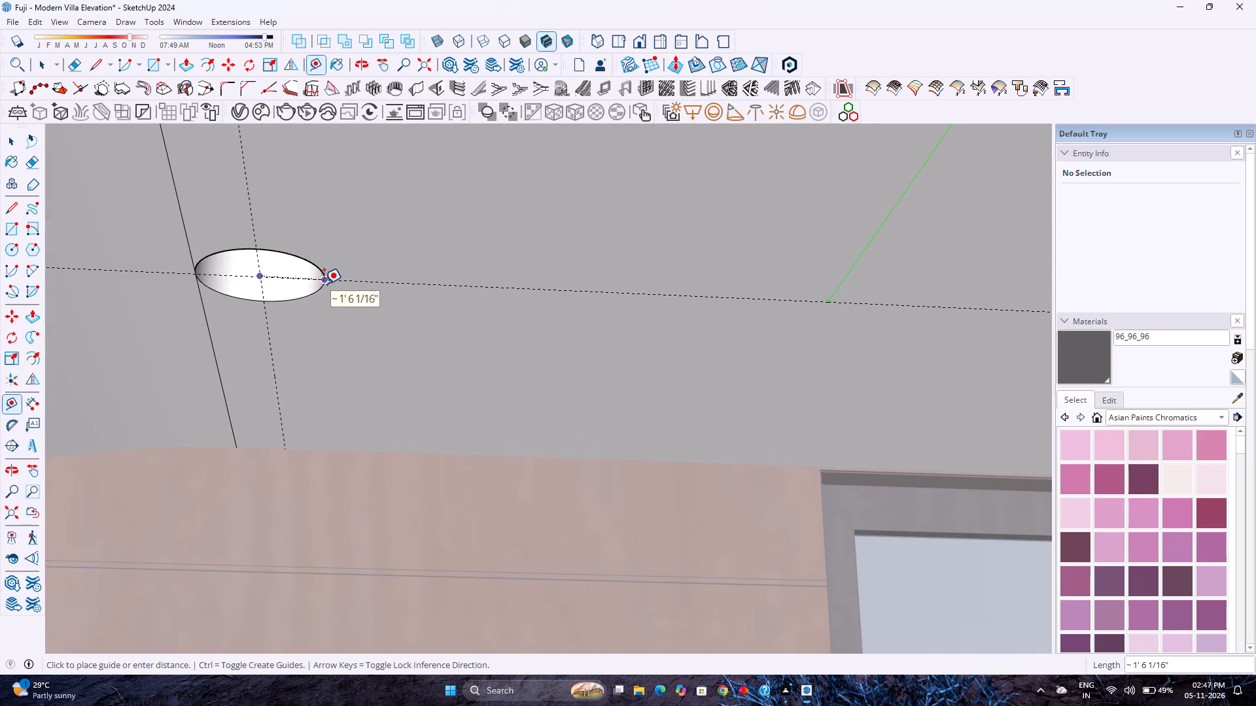
type("1'6")
key("shift+quotedbl")
key("Return")
scroll(362, 358, "down", 2)
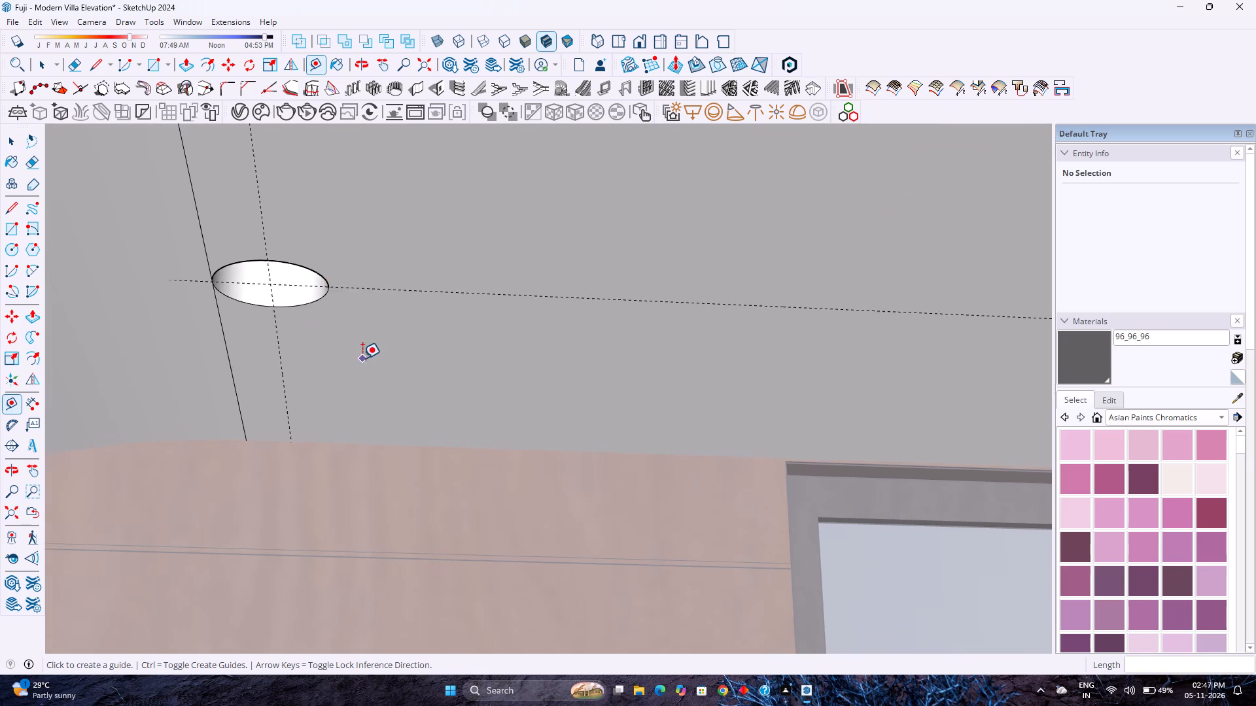
scroll(362, 358, "down", 17)
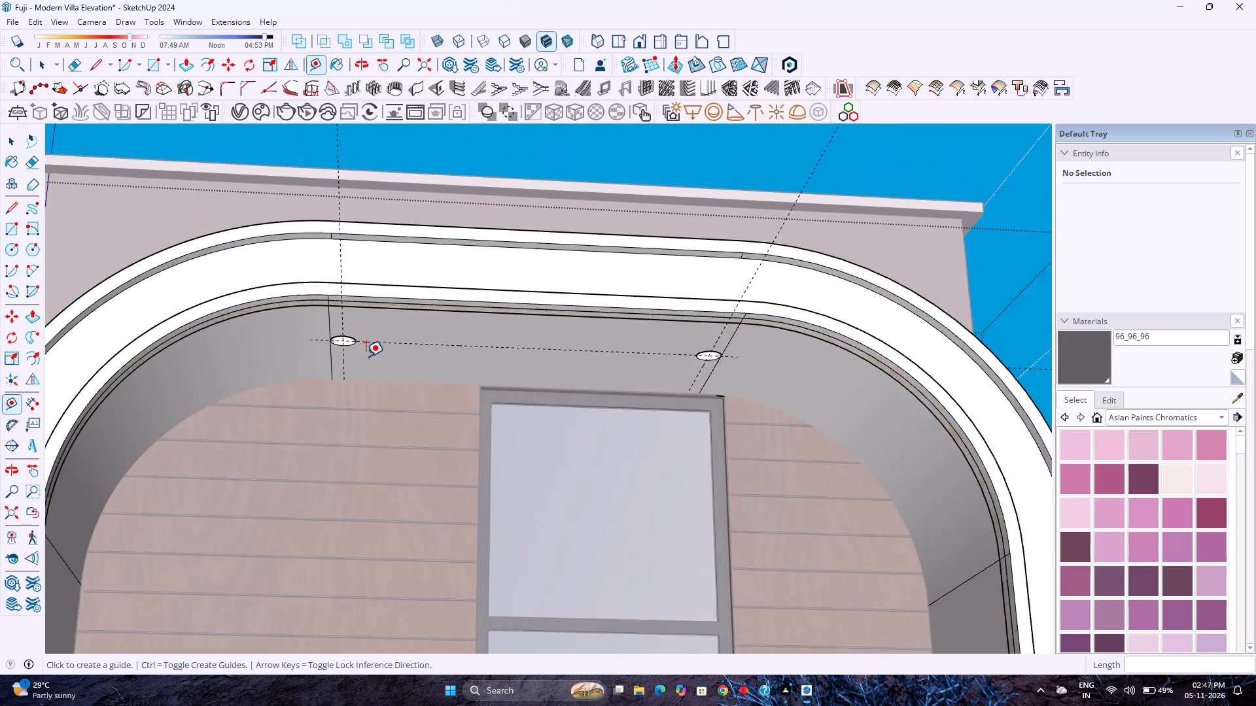
Draw a horizontal circle of 1" radius centred on the left round light opening in the arch's underside.
scroll(366, 356, "down", 1)
key("c")
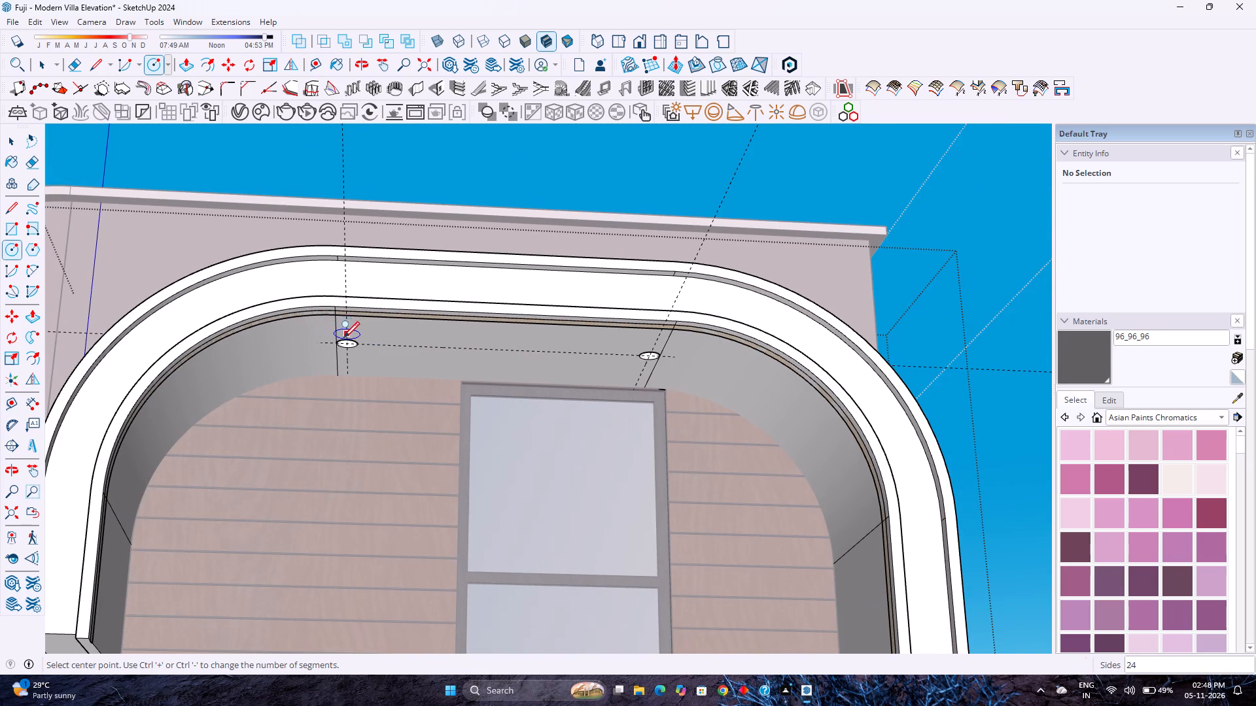
scroll(333, 345, "up", 20)
scroll(333, 345, "up", 1)
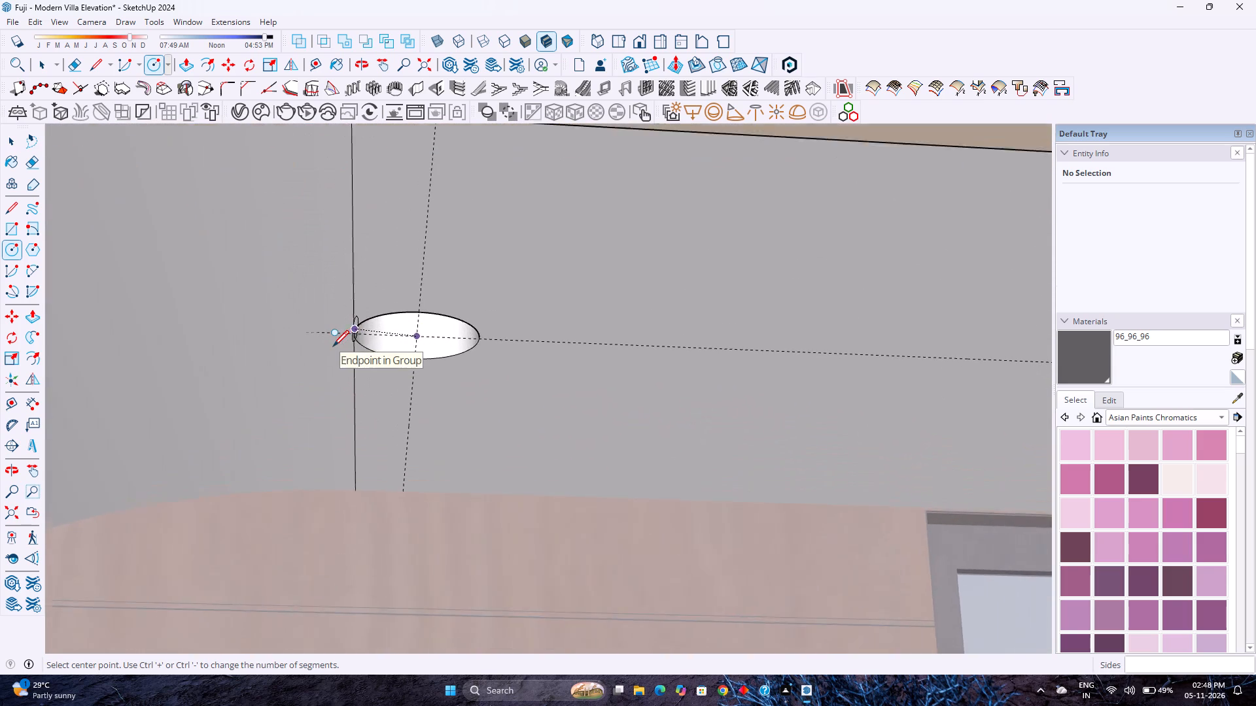
scroll(333, 345, "up", 1)
scroll(424, 331, "up", 4)
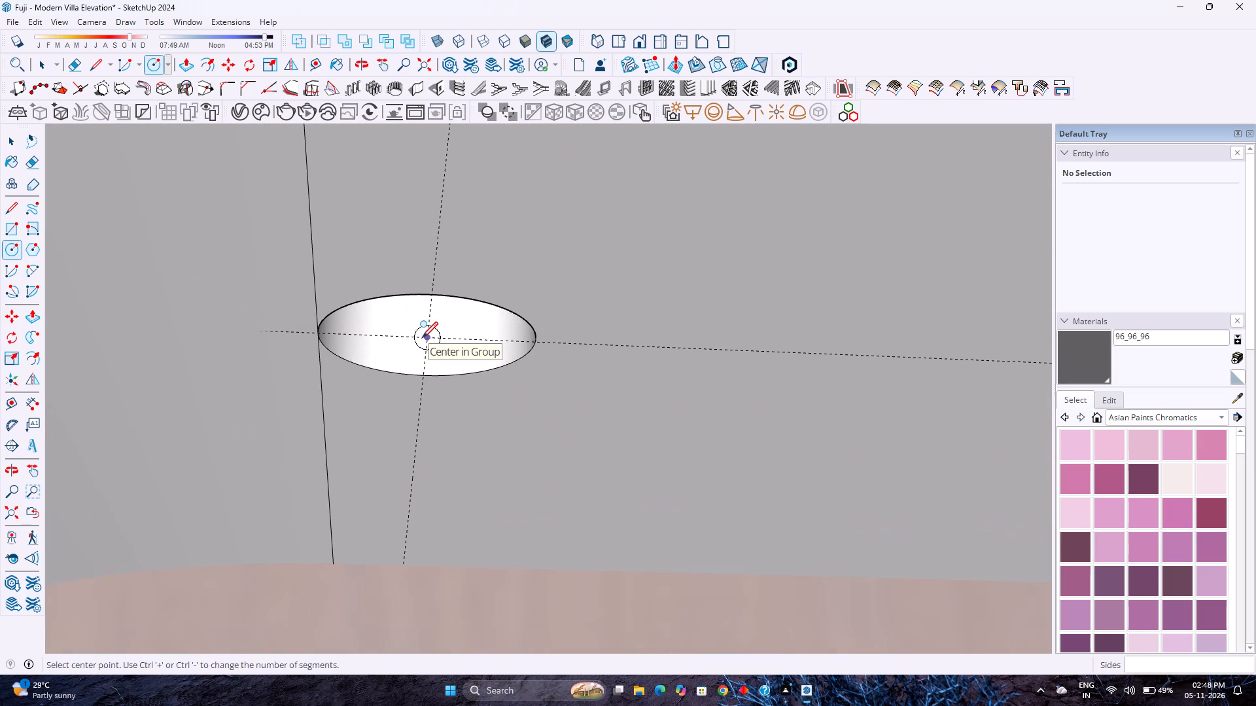
key("Up")
left_click(428, 337)
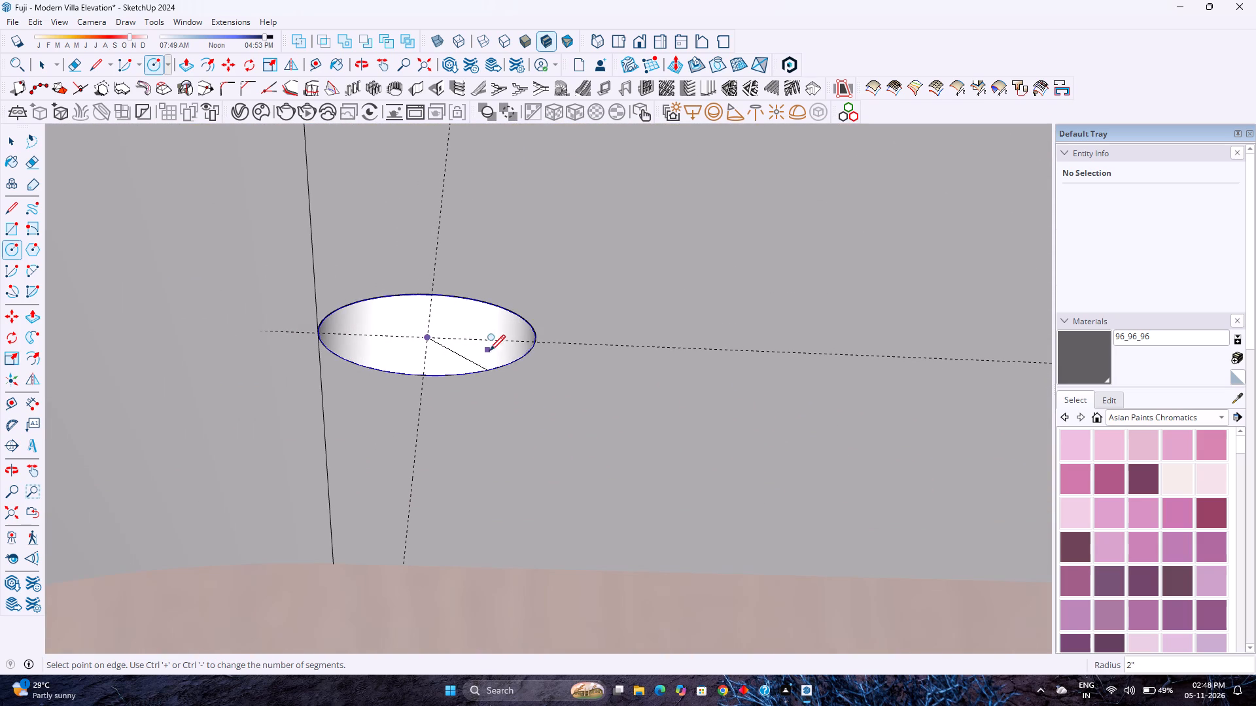
key("1")
key("Return")
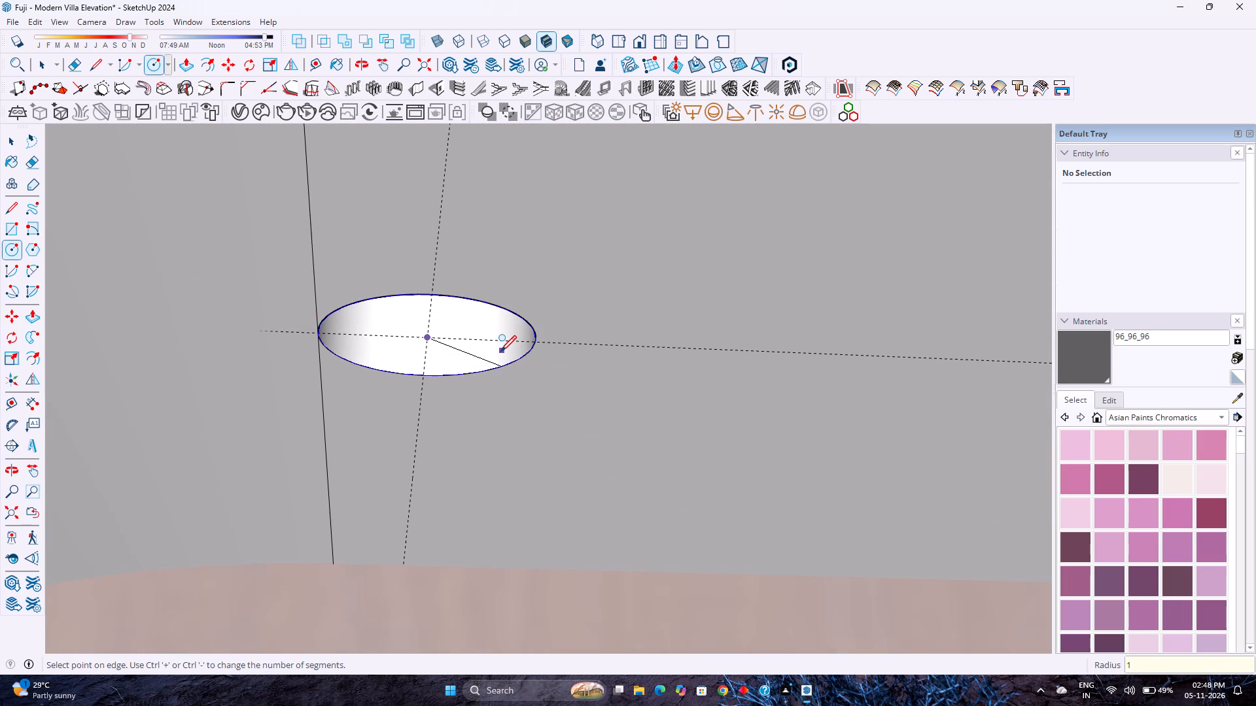
key("space")
Make the new circle and its face into a component with the definition name 6.
scroll(453, 345, "down", 11)
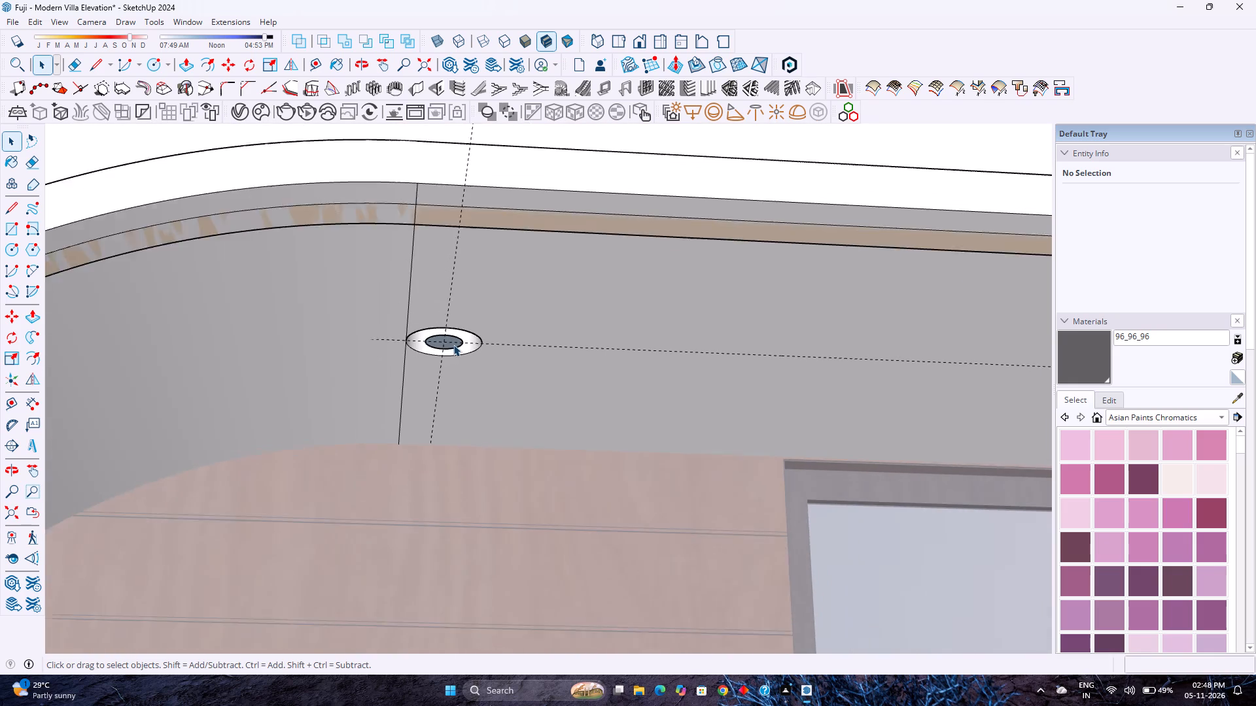
scroll(453, 345, "down", 1)
double_click(453, 345)
scroll(452, 346, "up", 5)
triple_click(452, 346)
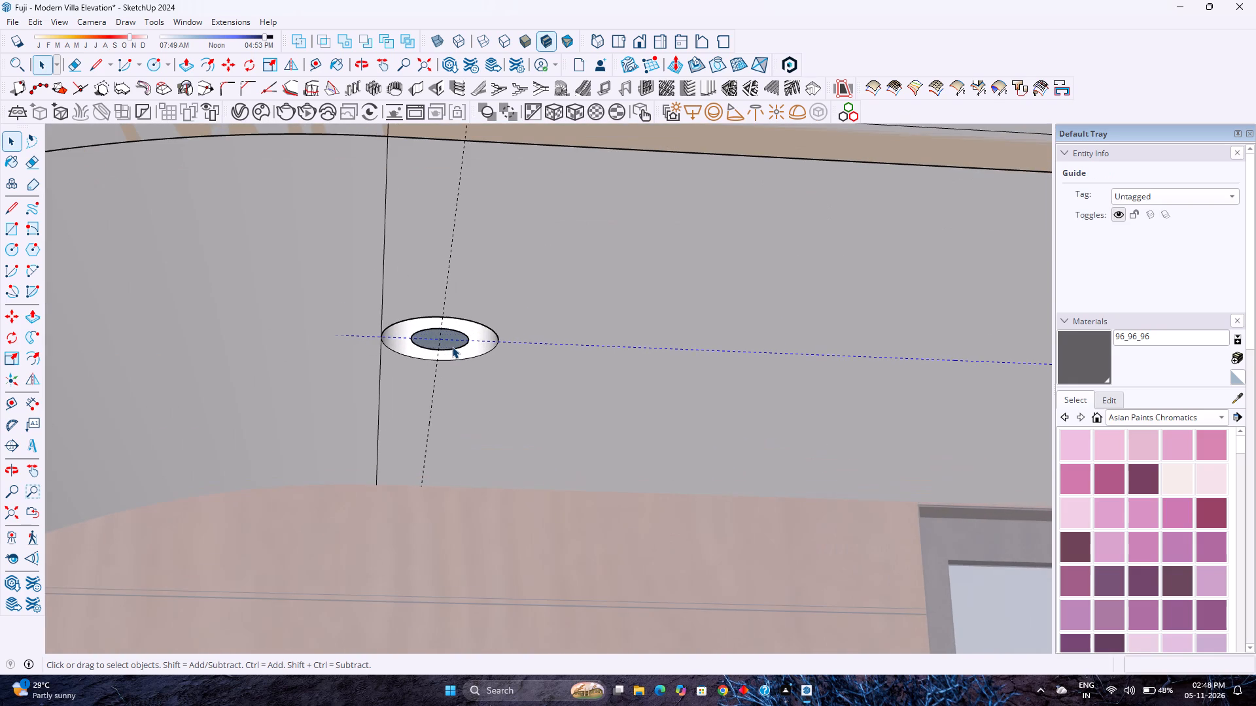
triple_click(452, 346)
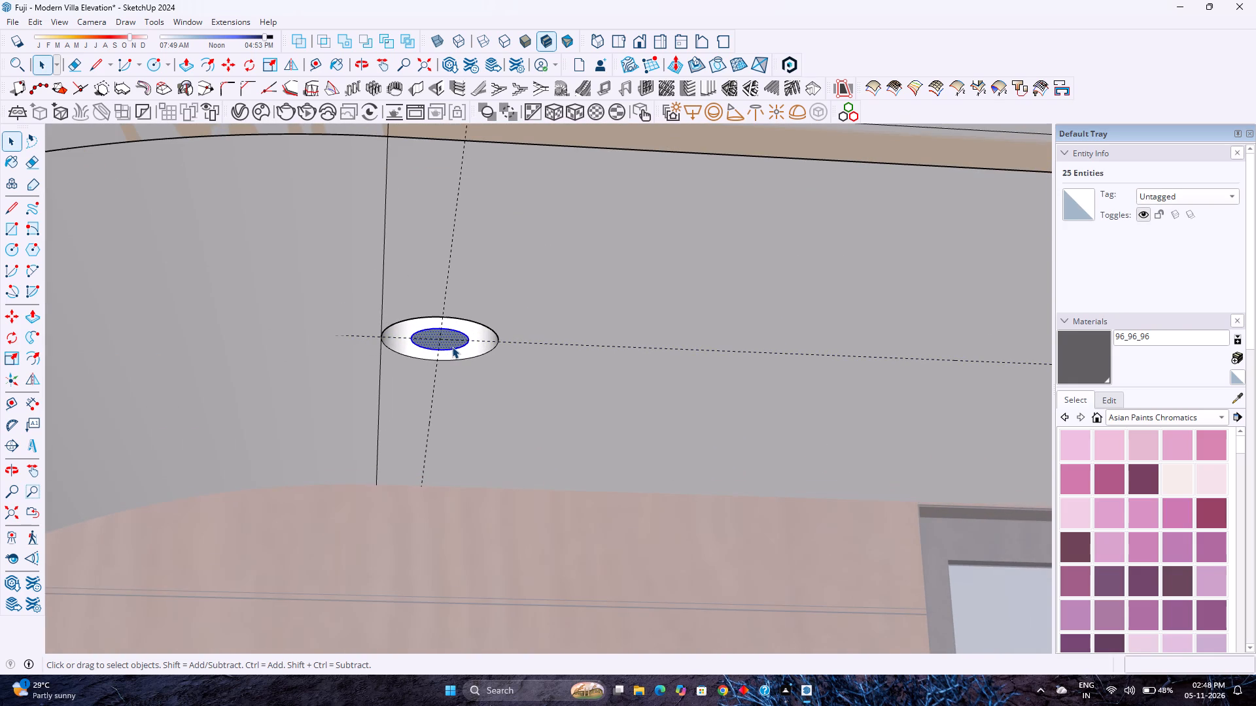
right_click(452, 346)
left_click(531, 107)
key("6")
key("Return")
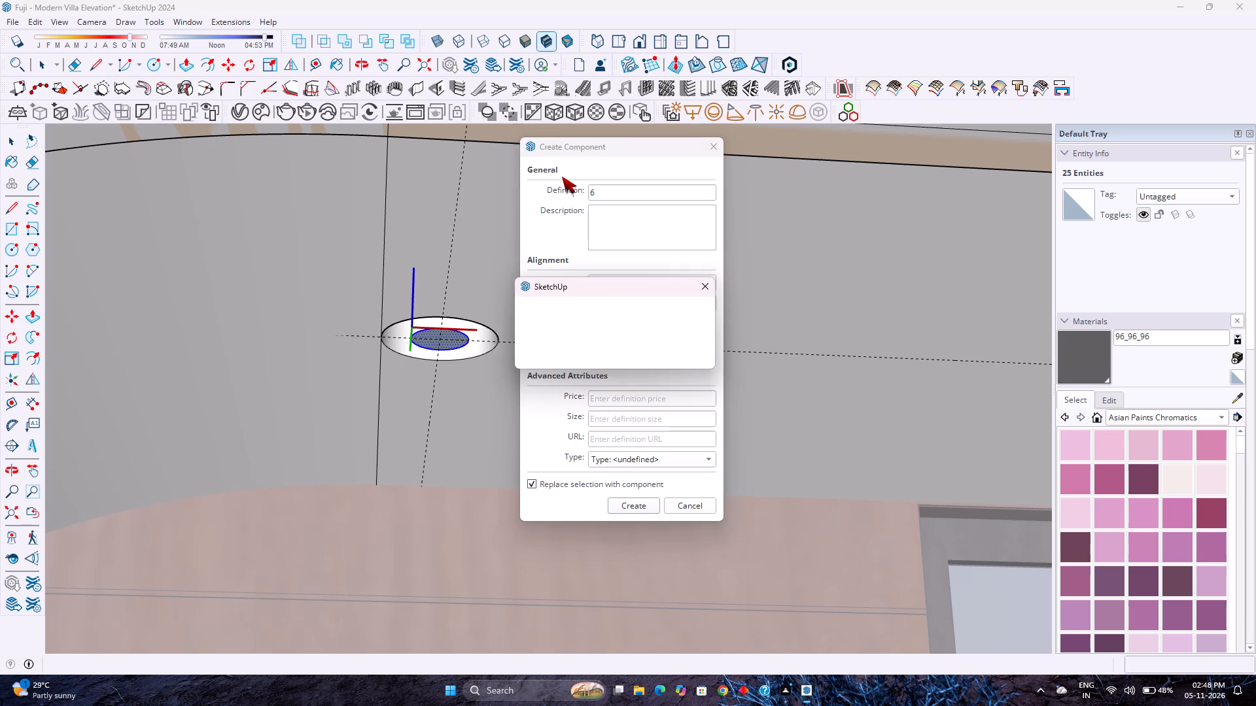
left_click(625, 350)
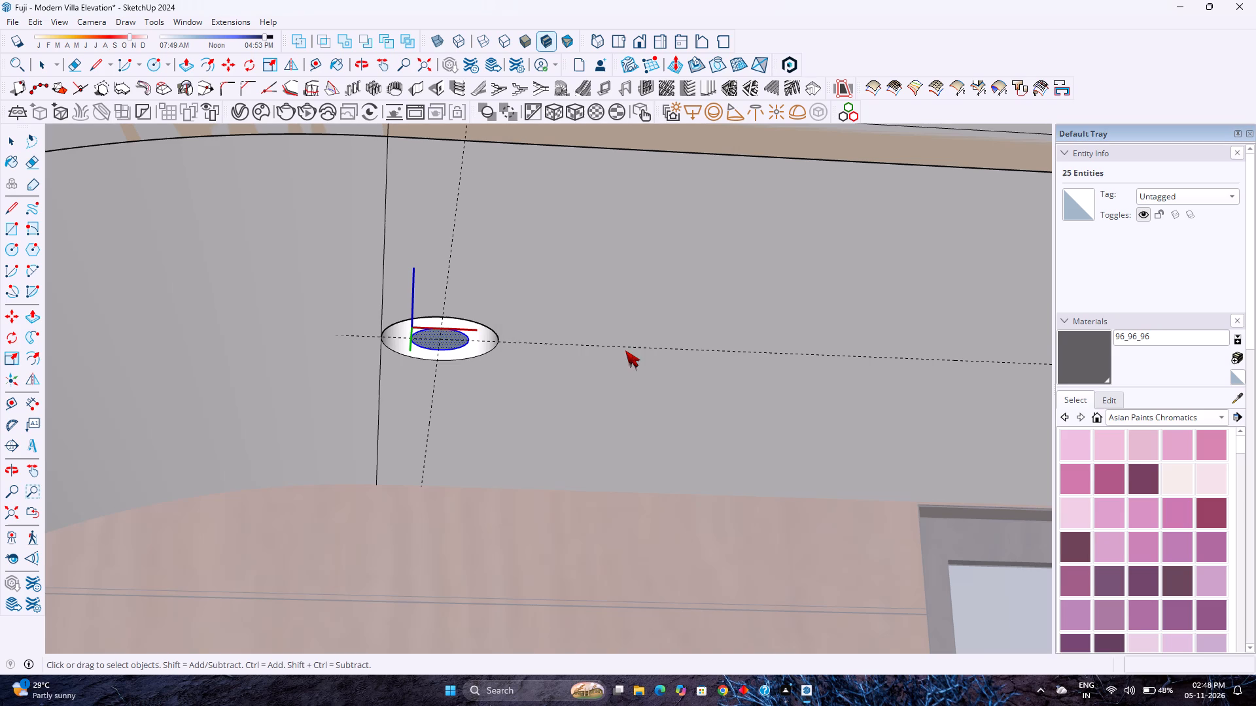
Copy the circle component from the left opening to the centre of the right round light opening.
key("m")
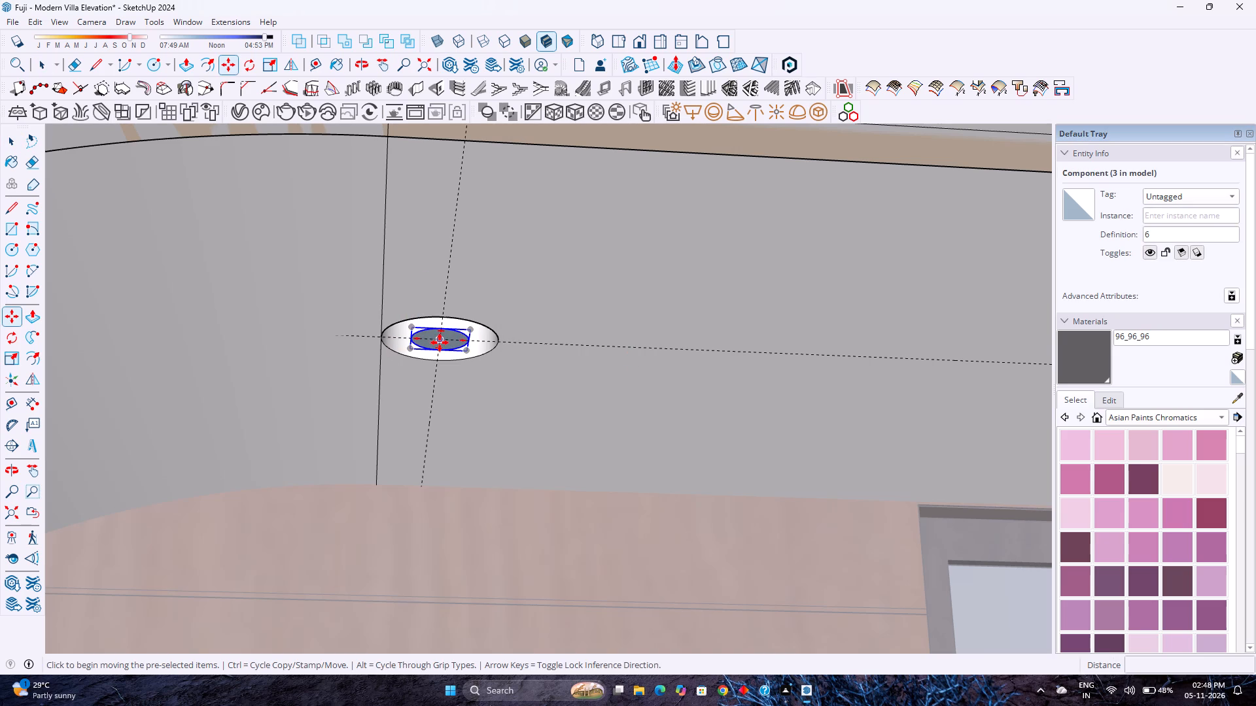
left_click(440, 343)
scroll(513, 346, "down", 14)
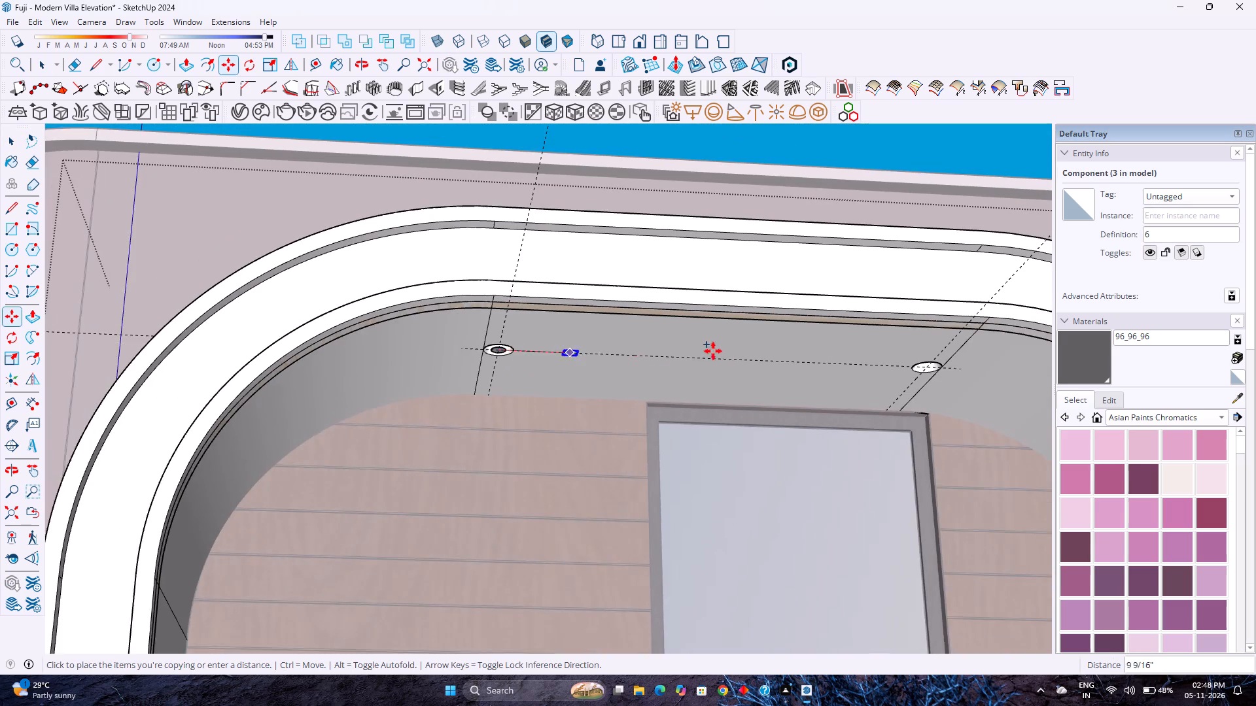
middle_click_drag(727, 352, 610, 346, "shift")
scroll(795, 361, "up", 13)
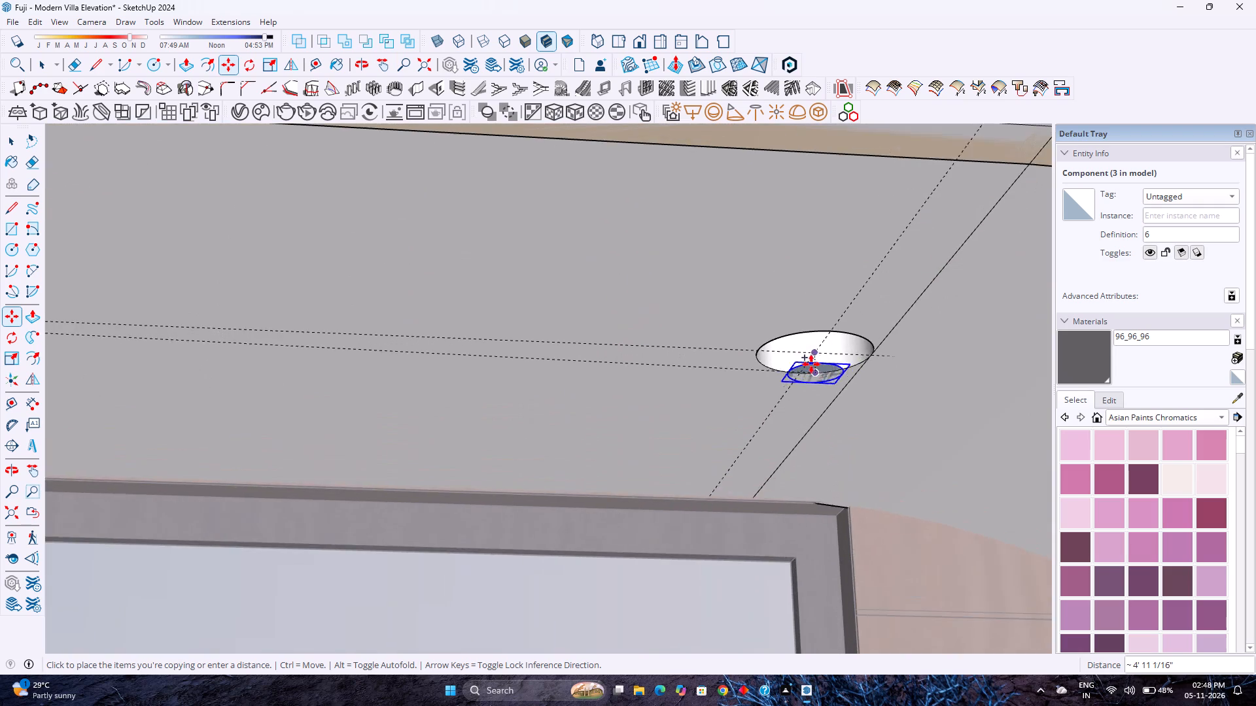
scroll(811, 364, "up", 4)
left_click(818, 349)
key("space")
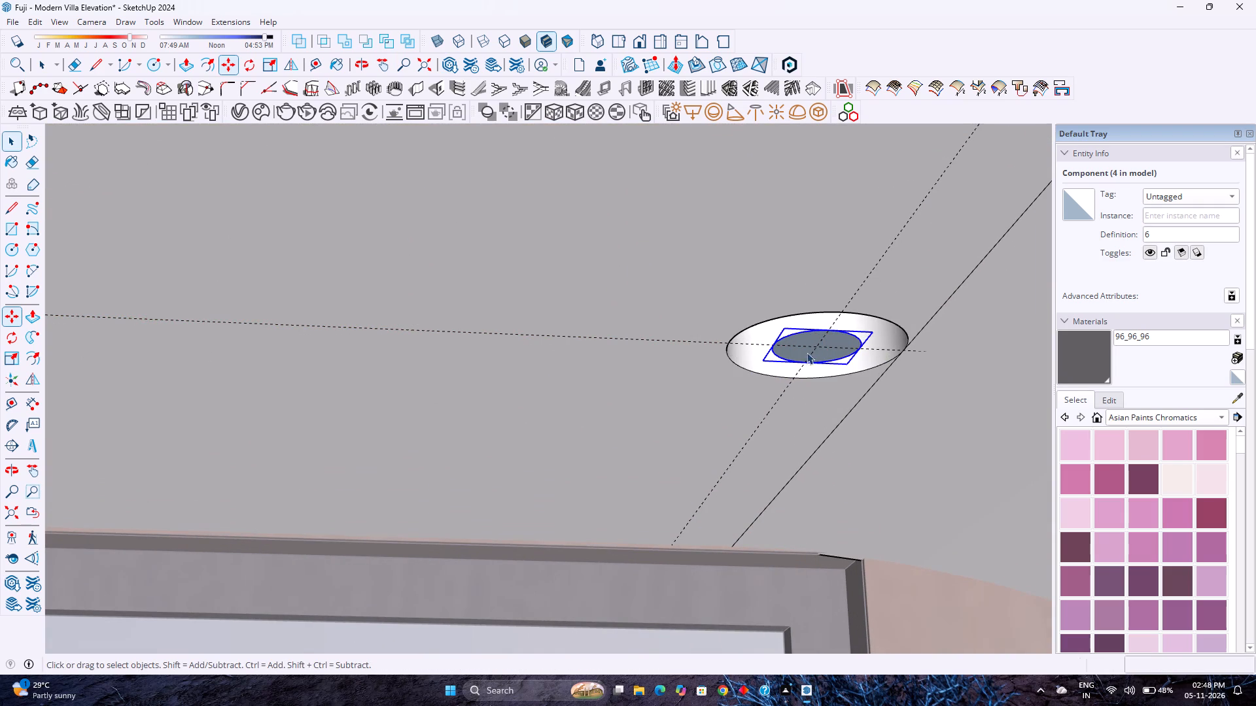
Open the right circle component for editing and set its circle's radius to 2".
double_click(800, 356)
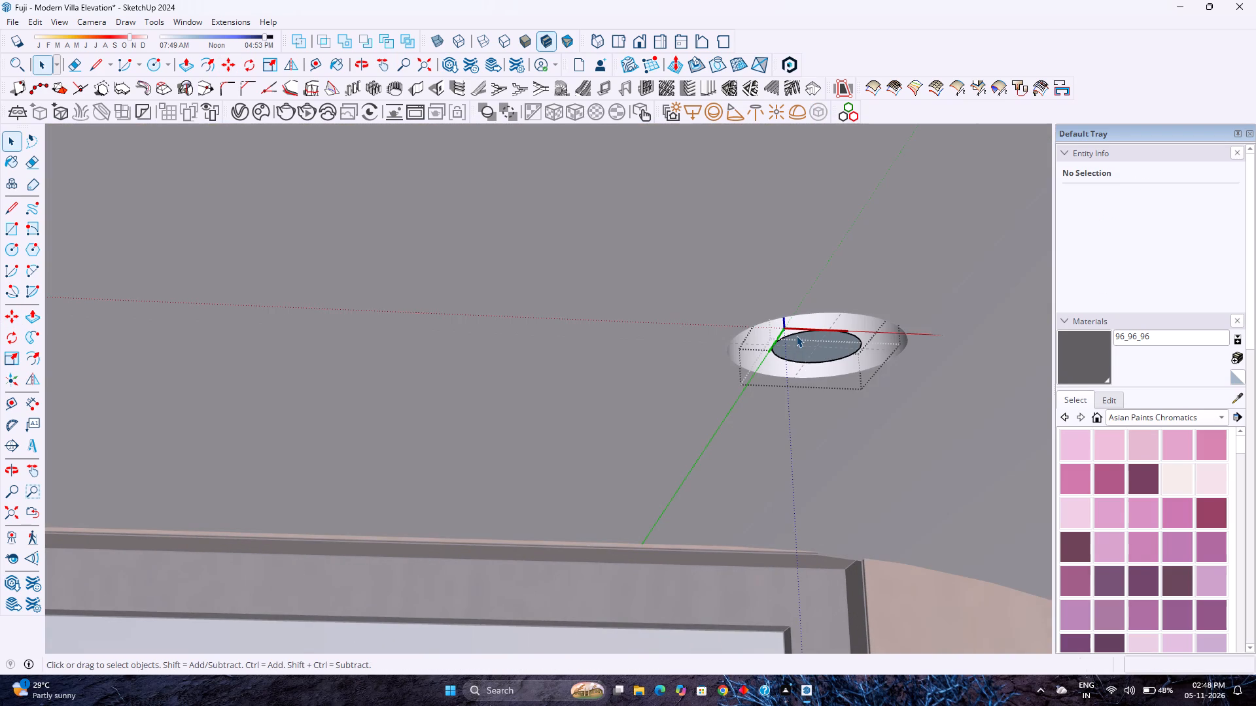
left_click(796, 335)
left_click(1177, 231)
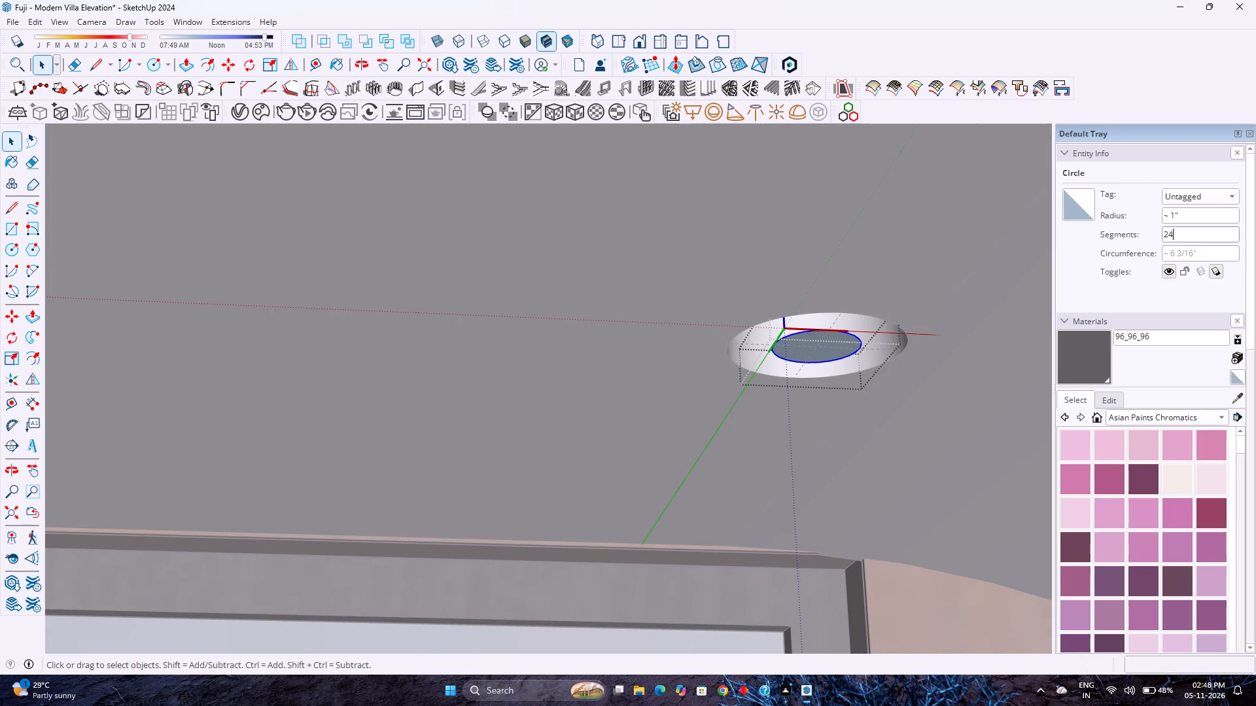
key("0")
key("Return")
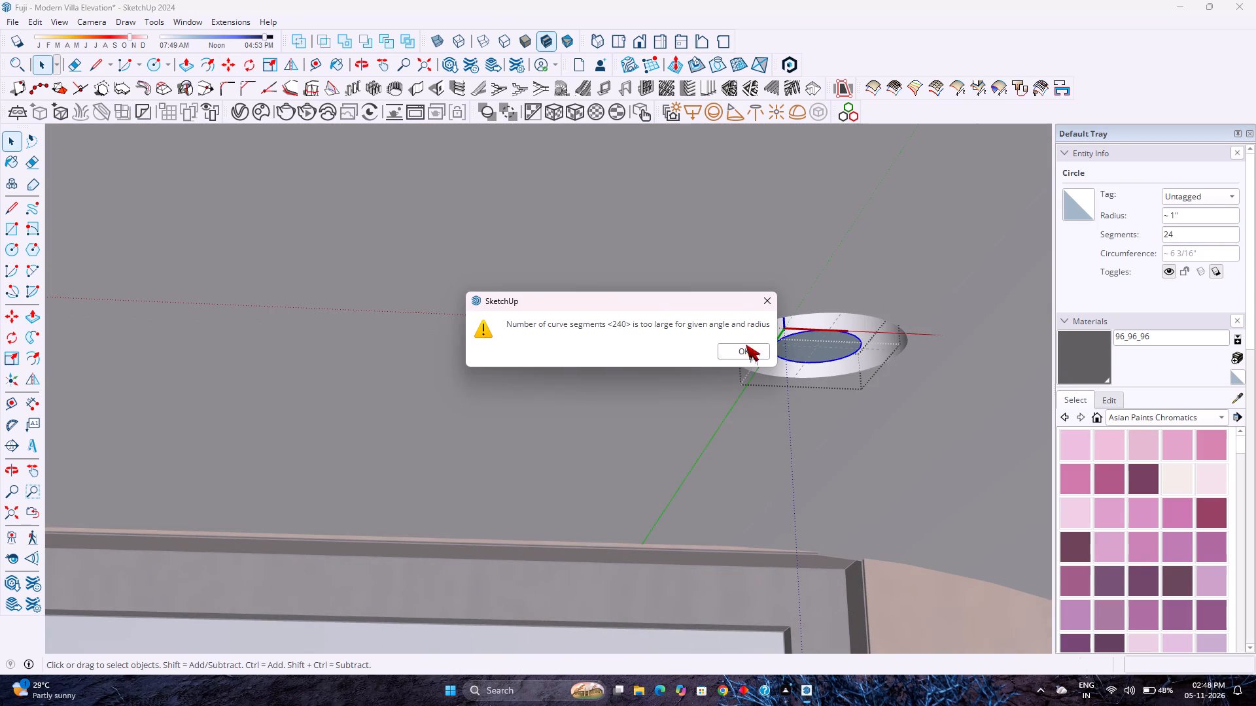
left_click(747, 350)
left_click(1174, 216)
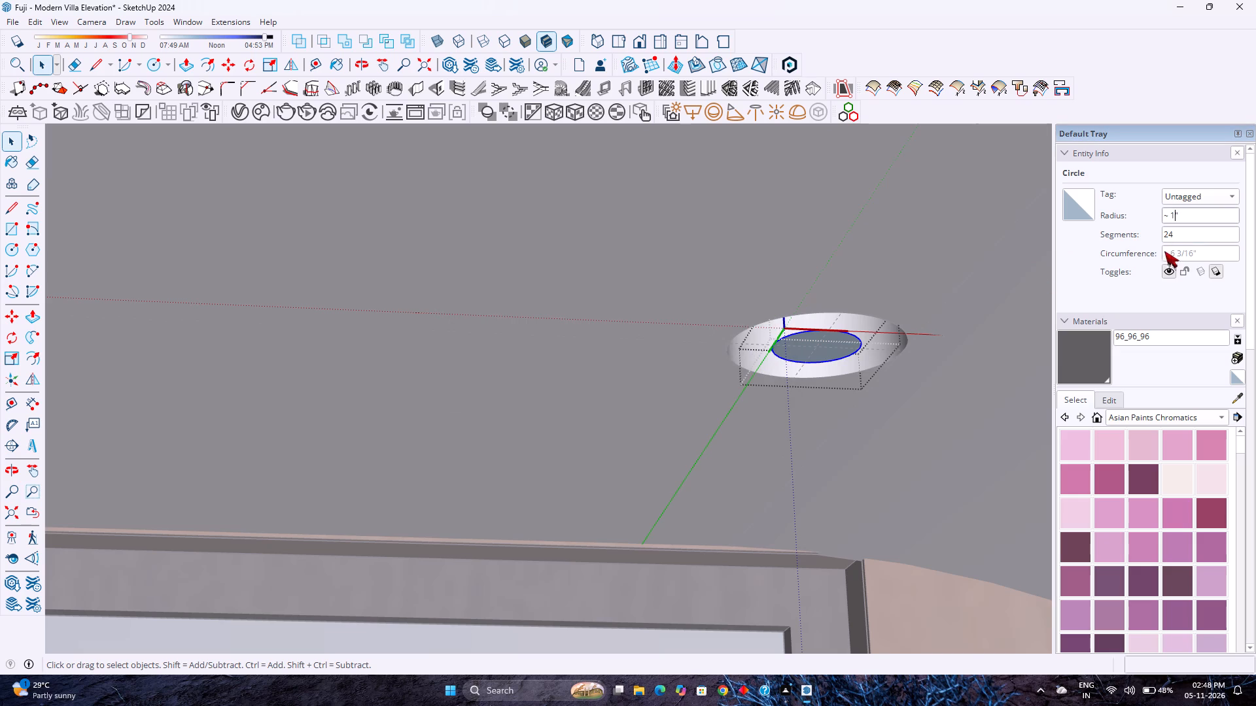
key("BackSpace")
key("2")
key("Return")
Set the number of segments of the component's circle to 180.
left_click(1184, 238)
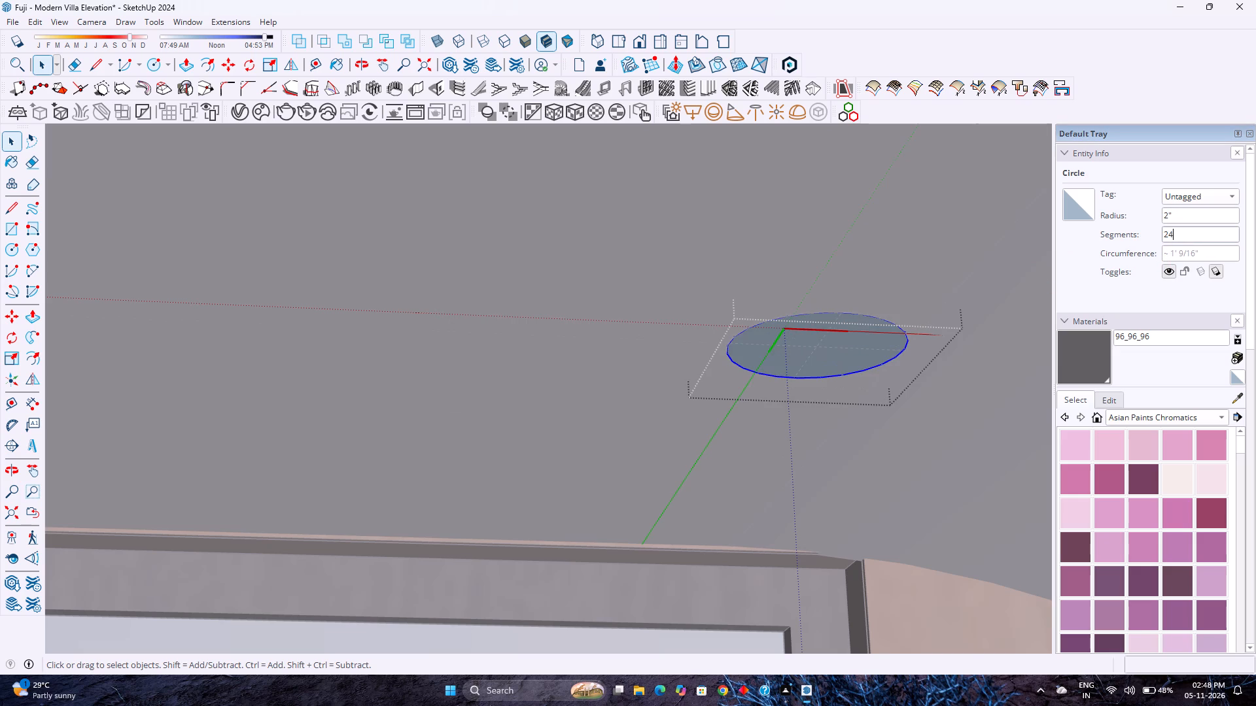
key("0")
key("Return")
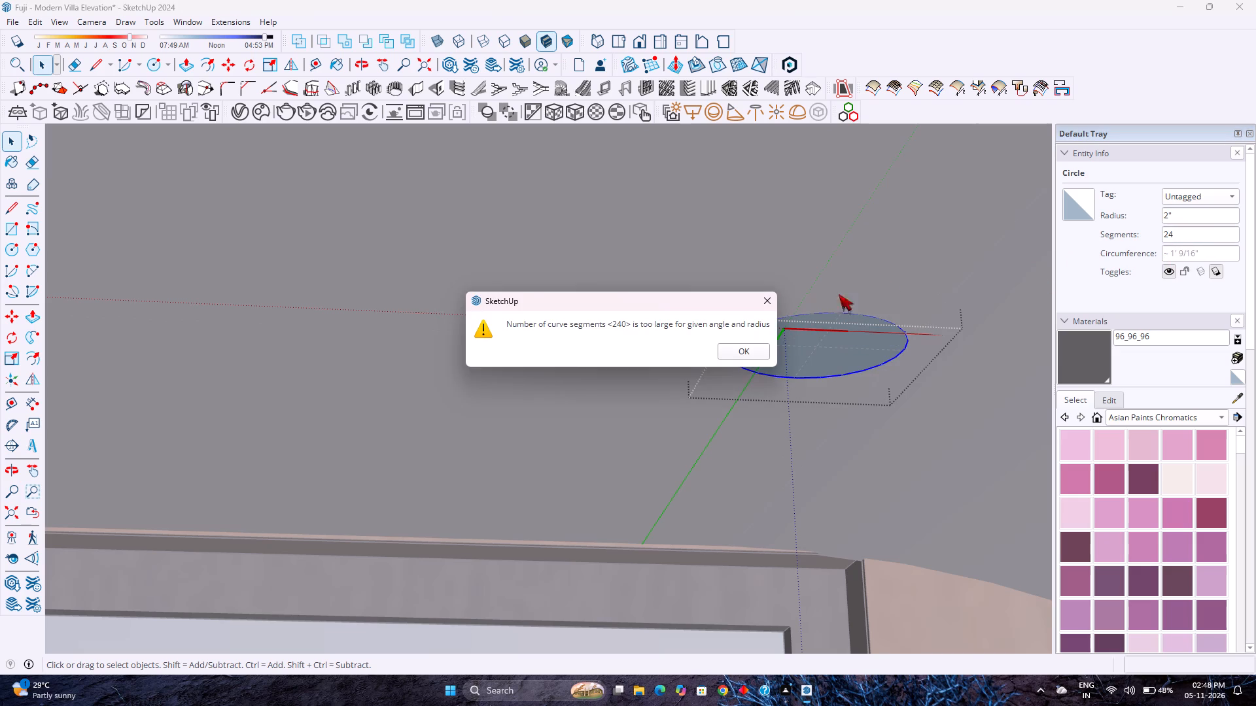
left_click(759, 351)
double_click(1187, 235)
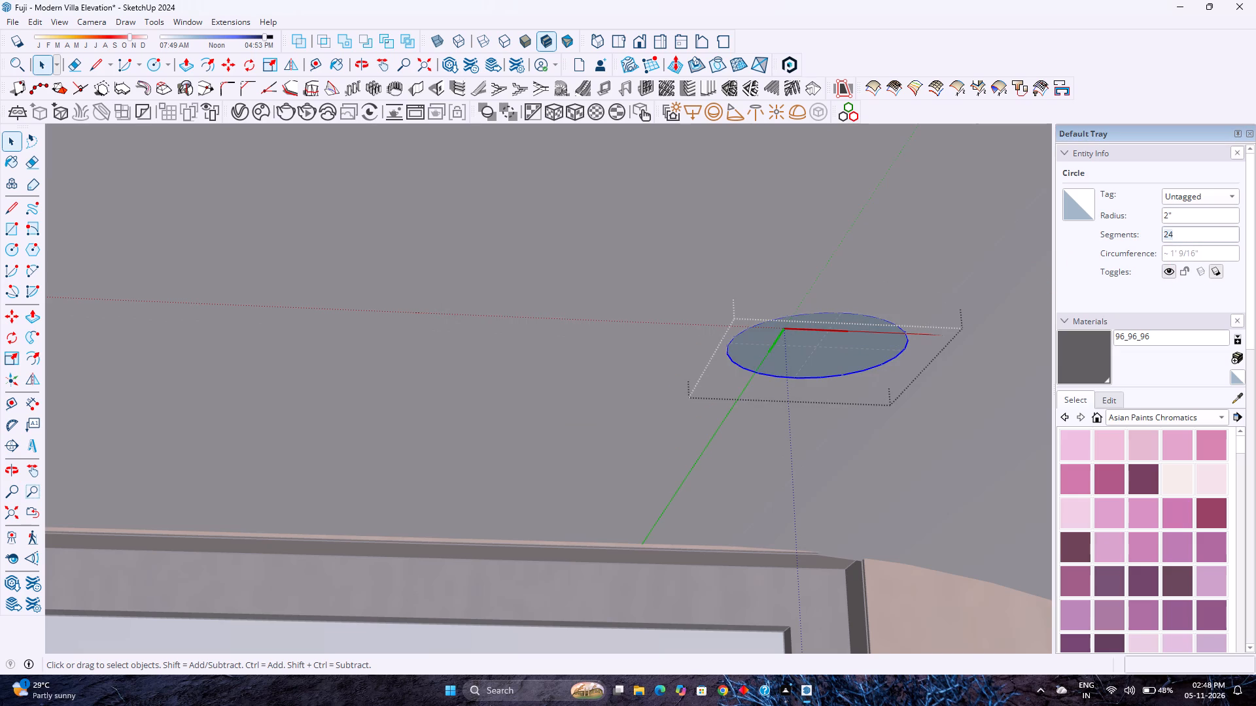
key("1")
key("8")
key("0")
key("Return")
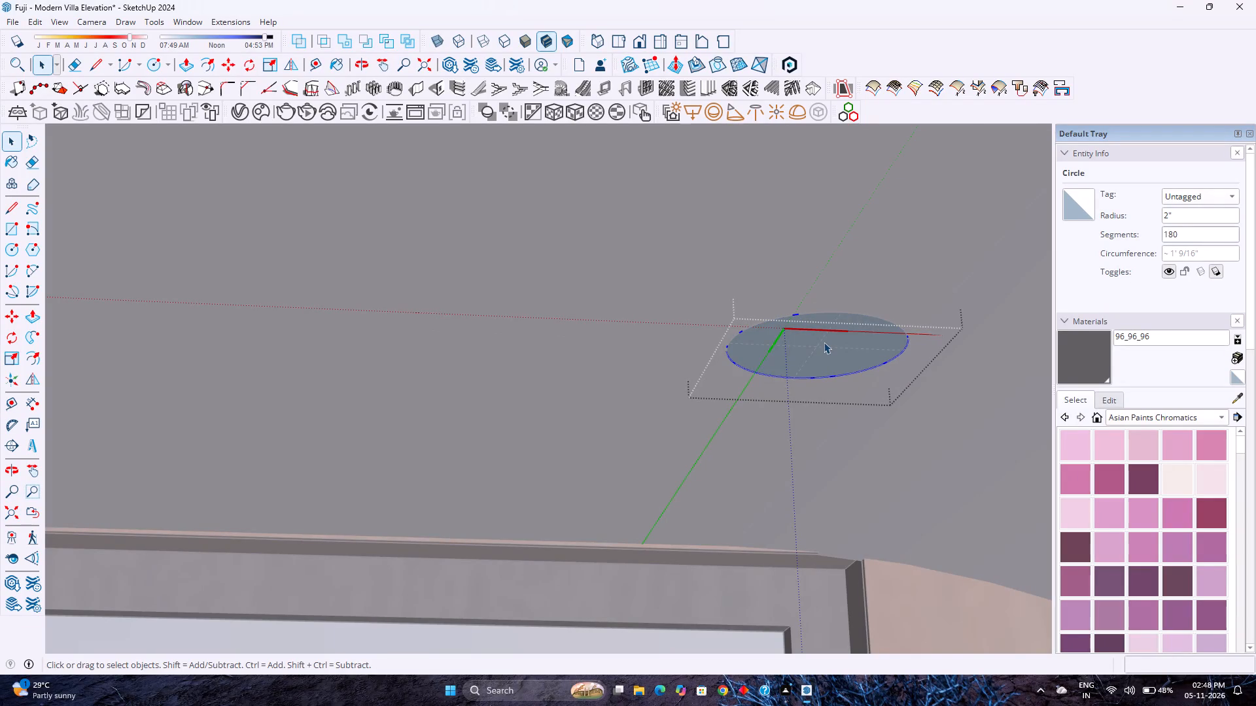
Push/Pull the circular face 2" downward into a cylindrical light body.
left_click(824, 342)
key("p")
left_click(824, 342)
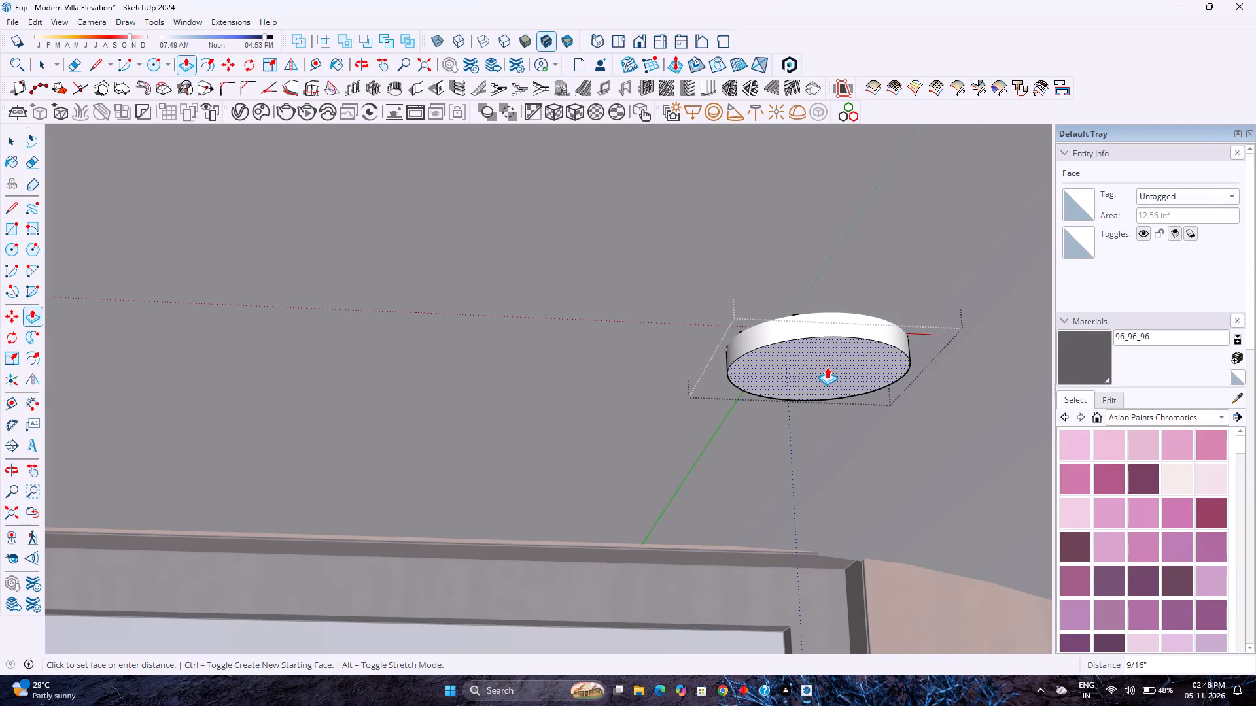
key("2")
key("Return")
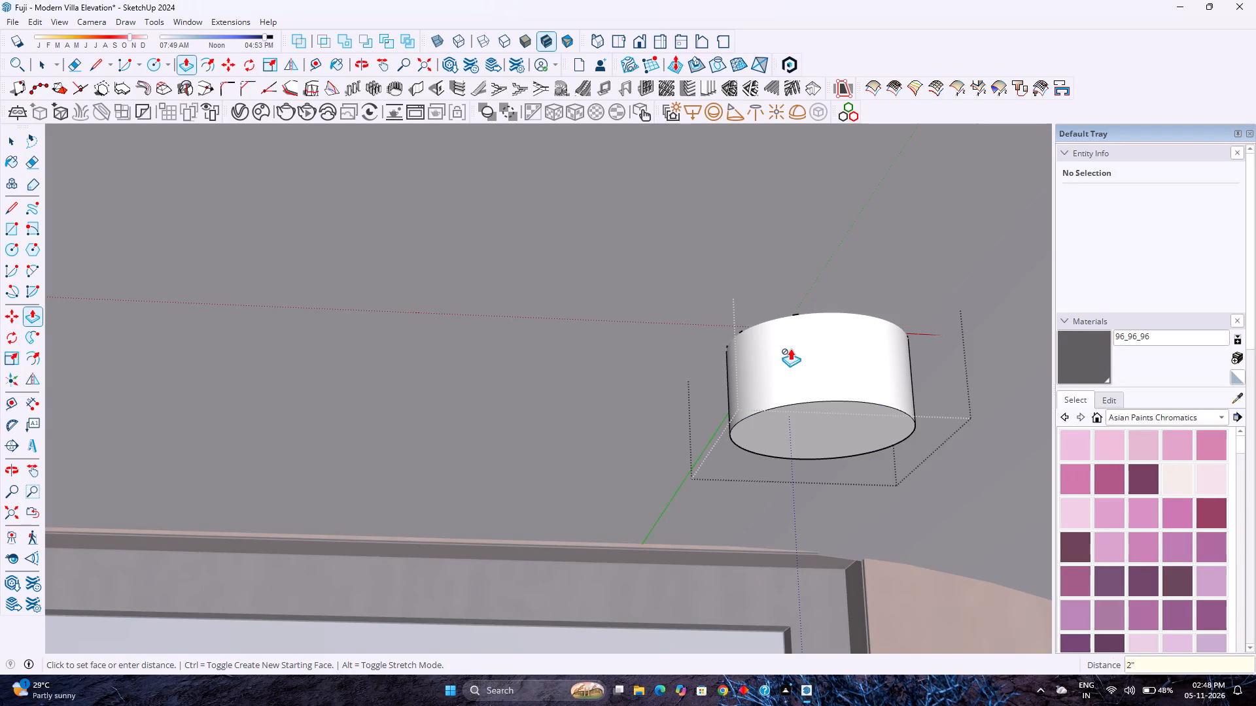
Offset the bottom face's edge inward by about 1/8" to form the light's thin outer rim.
scroll(795, 404, "down", 6)
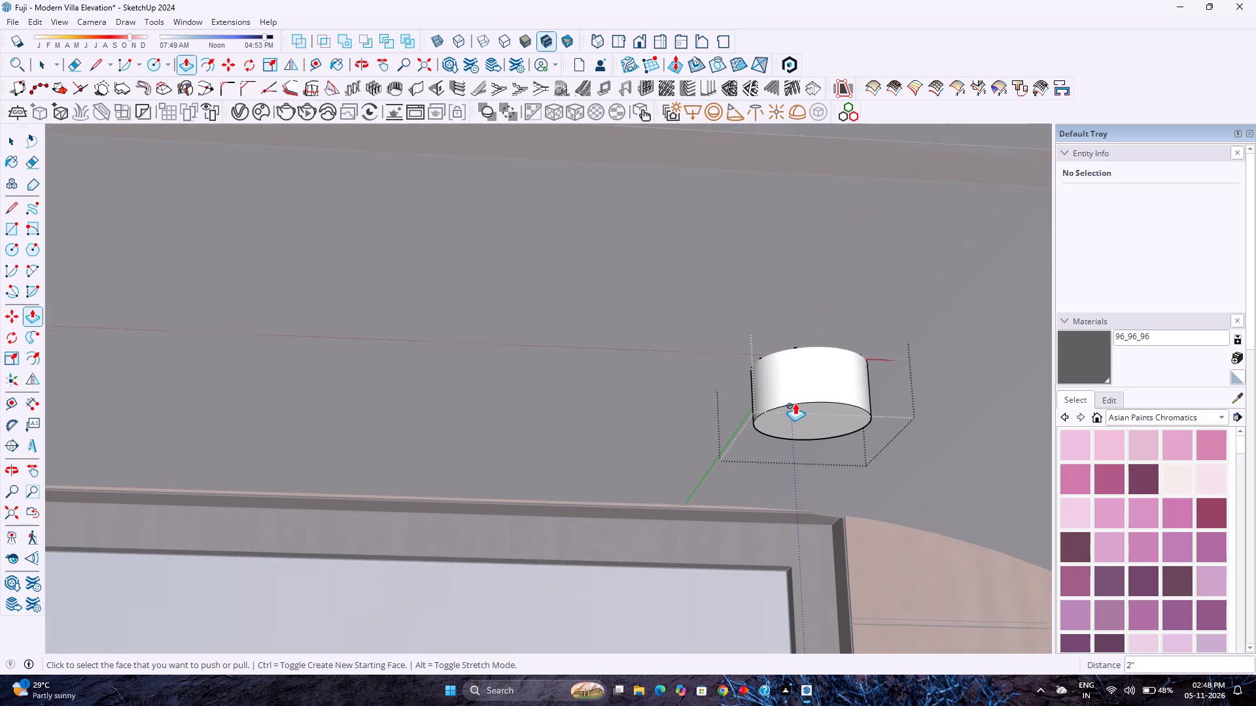
scroll(795, 403, "down", 11)
middle_click_drag(787, 400, 705, 322)
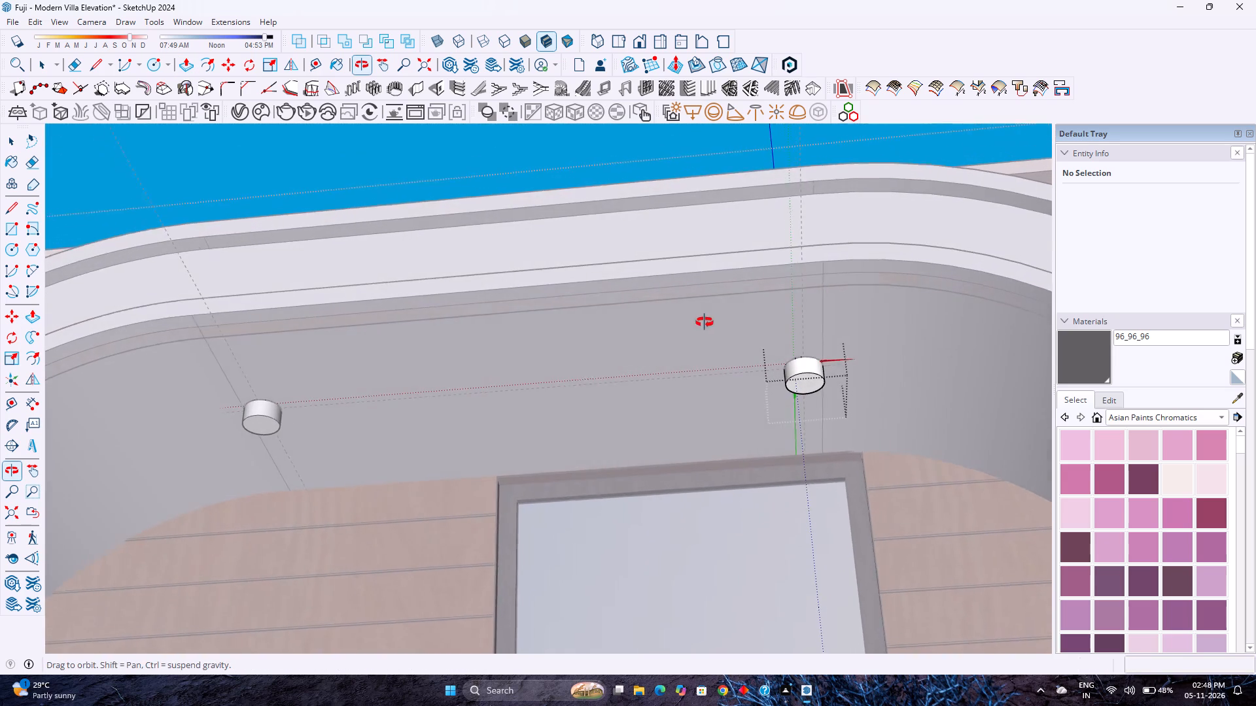
middle_click_drag(705, 322, 725, 322)
middle_click(725, 322)
key("space")
scroll(751, 405, "up", 8)
middle_click_drag(819, 427, 812, 424)
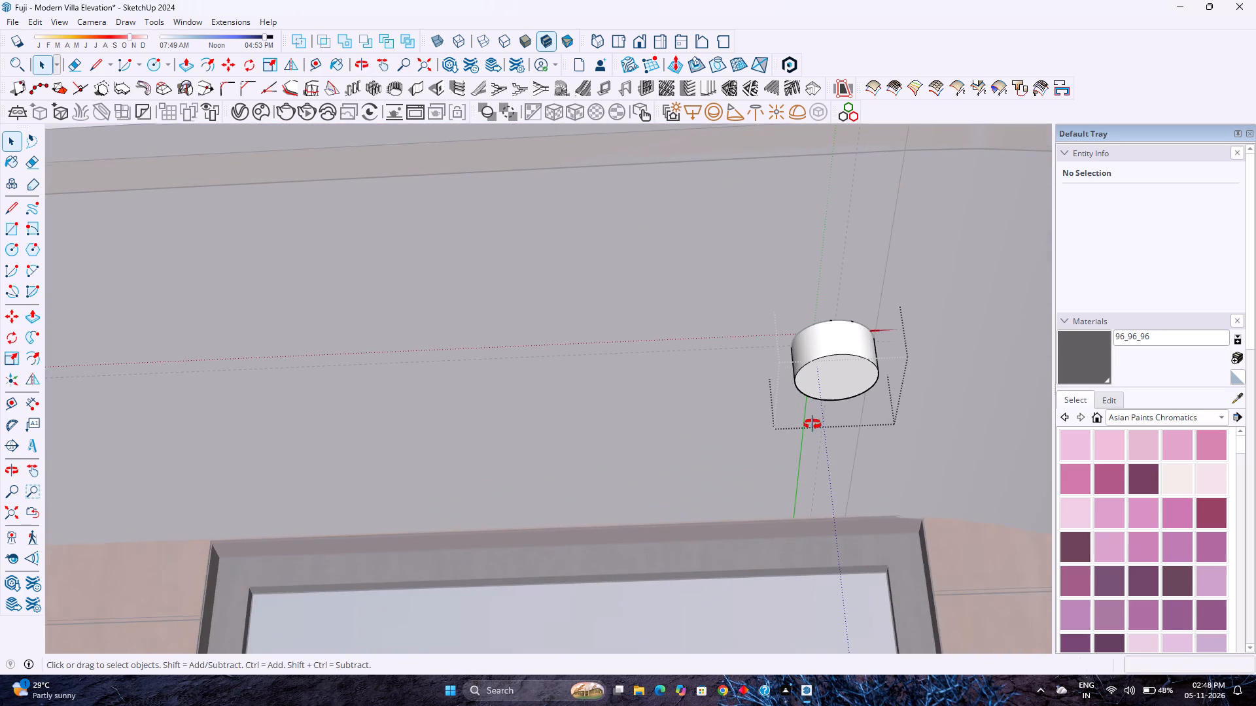
middle_click_drag(812, 424, 792, 390)
left_click(209, 72)
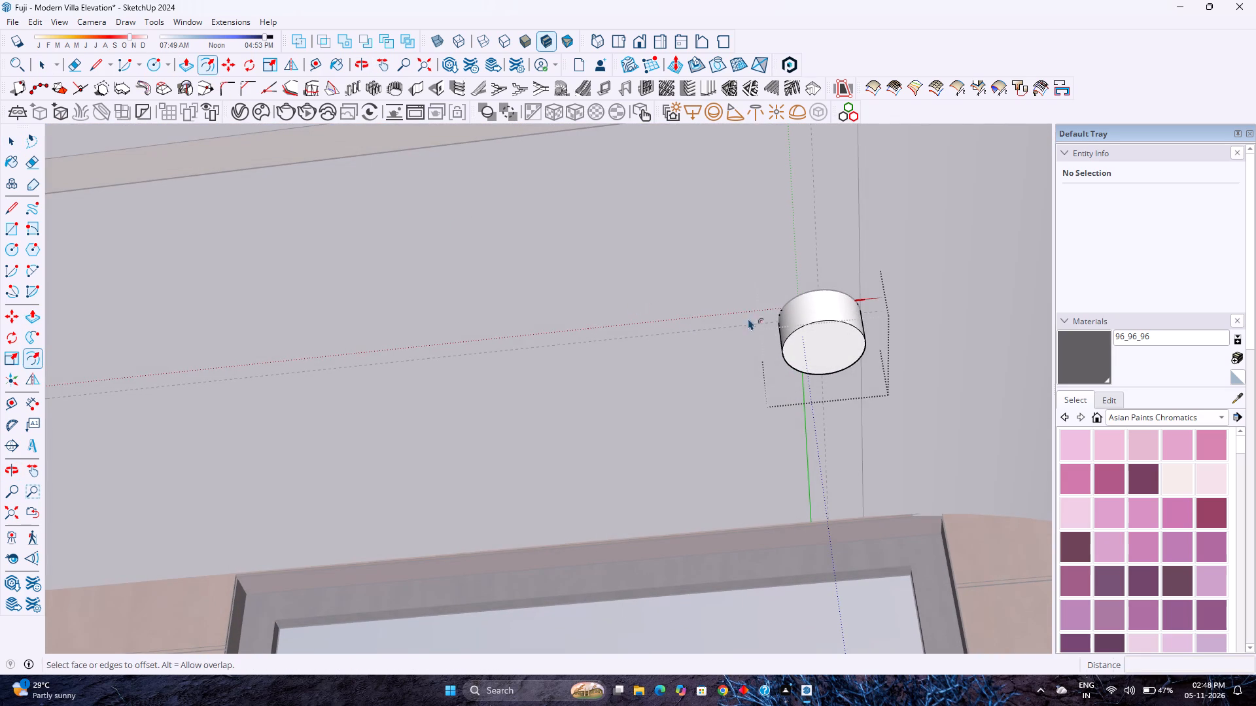
left_click(816, 334)
scroll(816, 328, "up", 3)
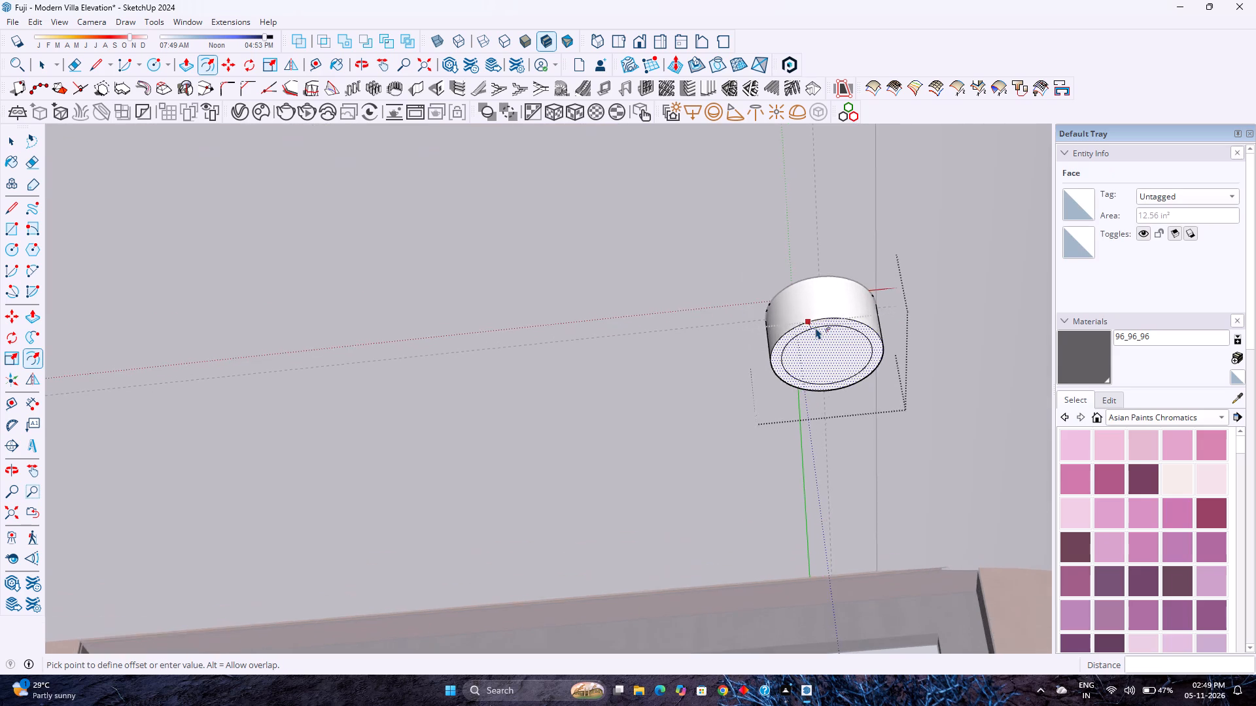
scroll(816, 328, "up", 11)
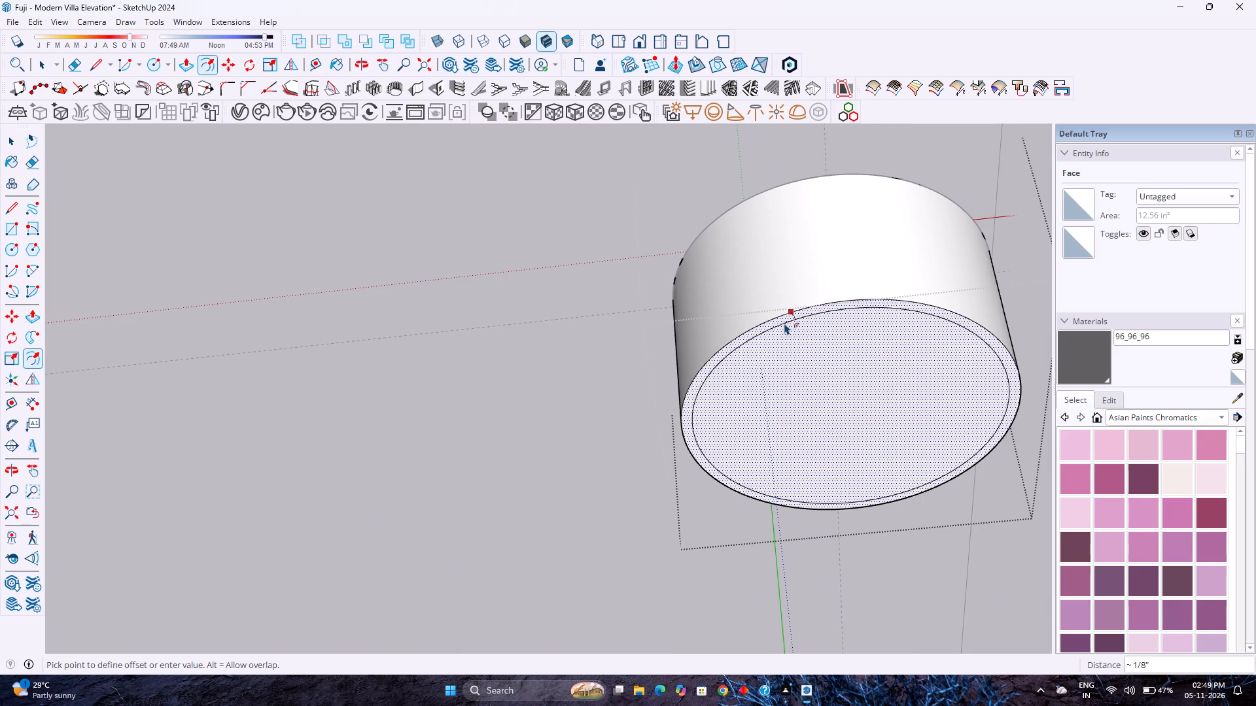
left_click(781, 323)
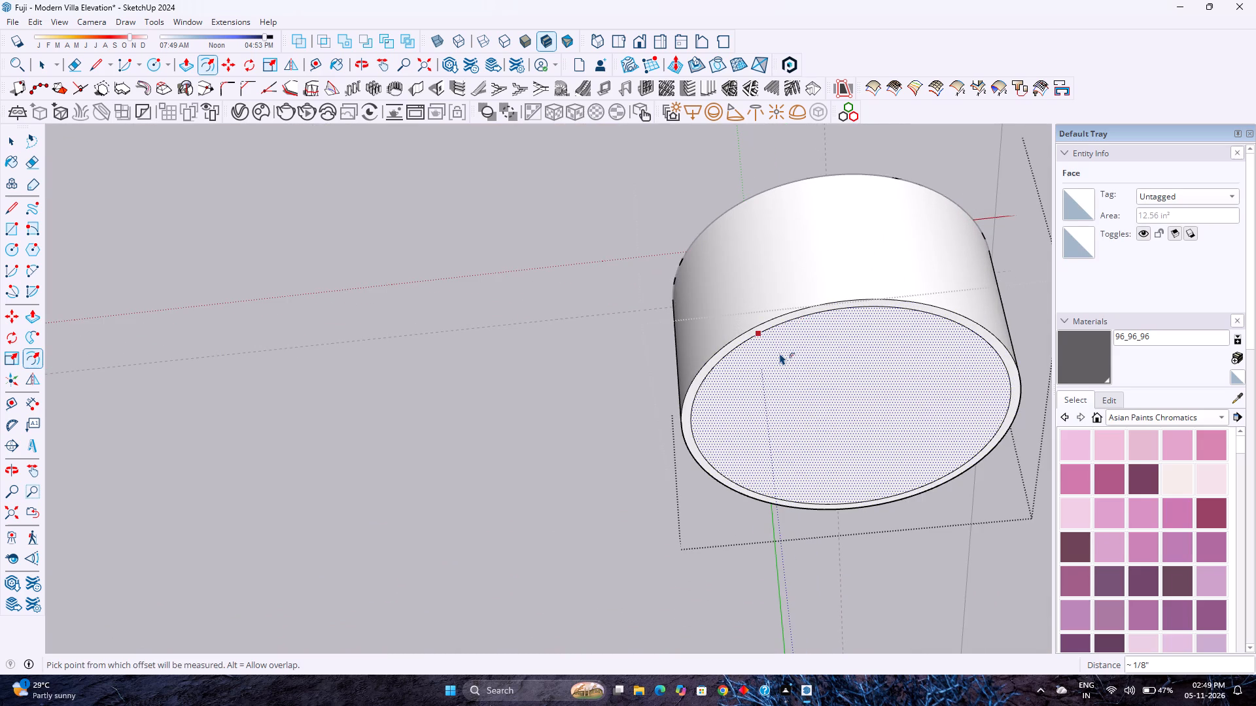
Offset the inner circle on the light's bottom face inward by a further 9/16" or so.
left_click(780, 353)
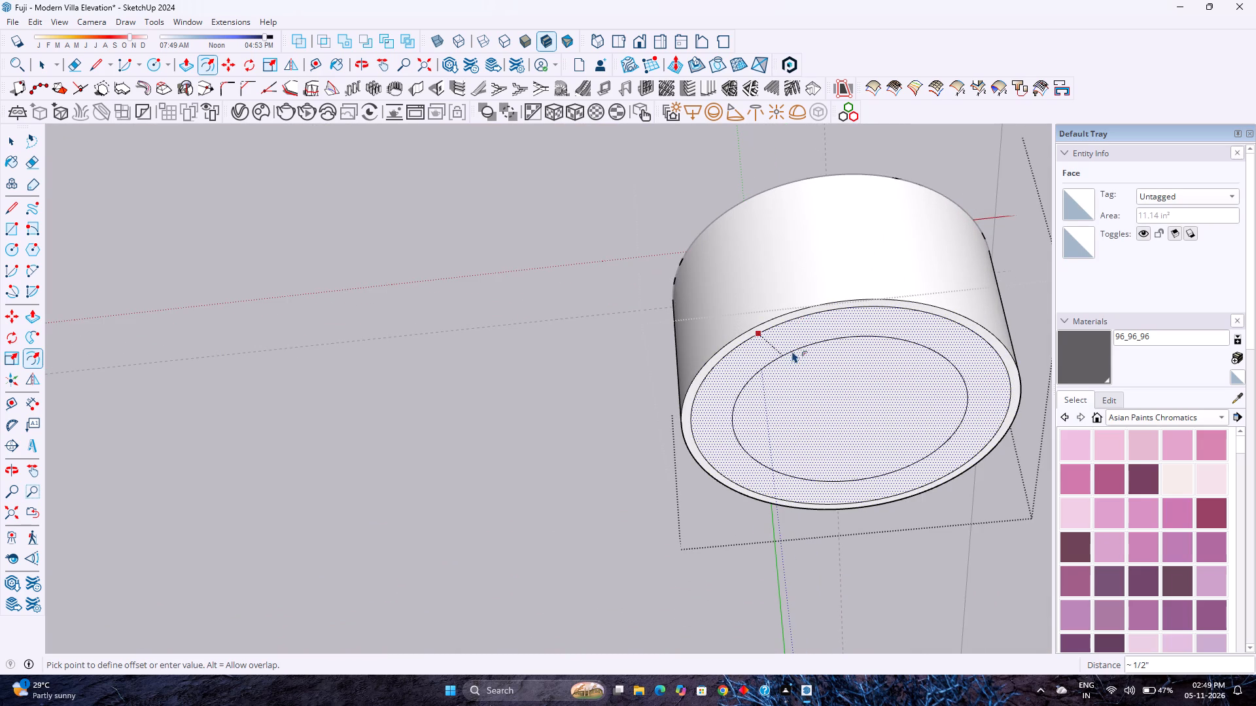
left_click(801, 352)
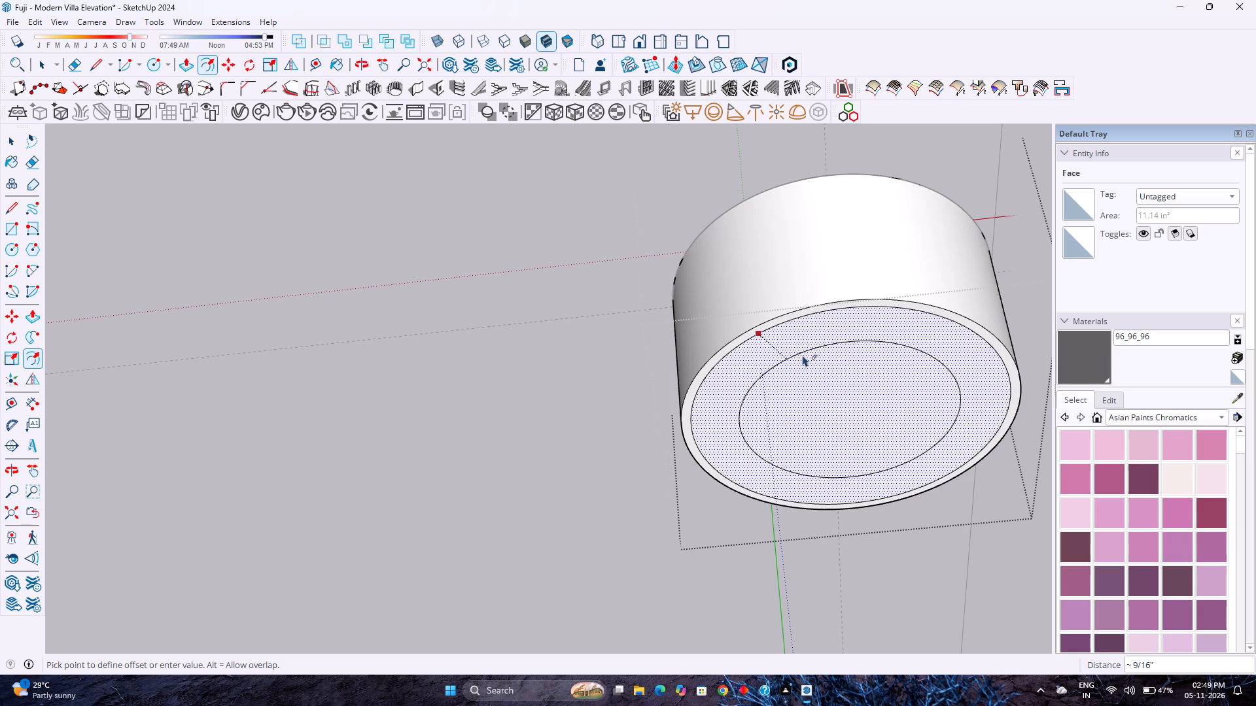
Push the inner circular face into the light body by about 1/8" twice, and recess its surrounding ring by the same distance once.
scroll(805, 359, "down", 2)
key("p")
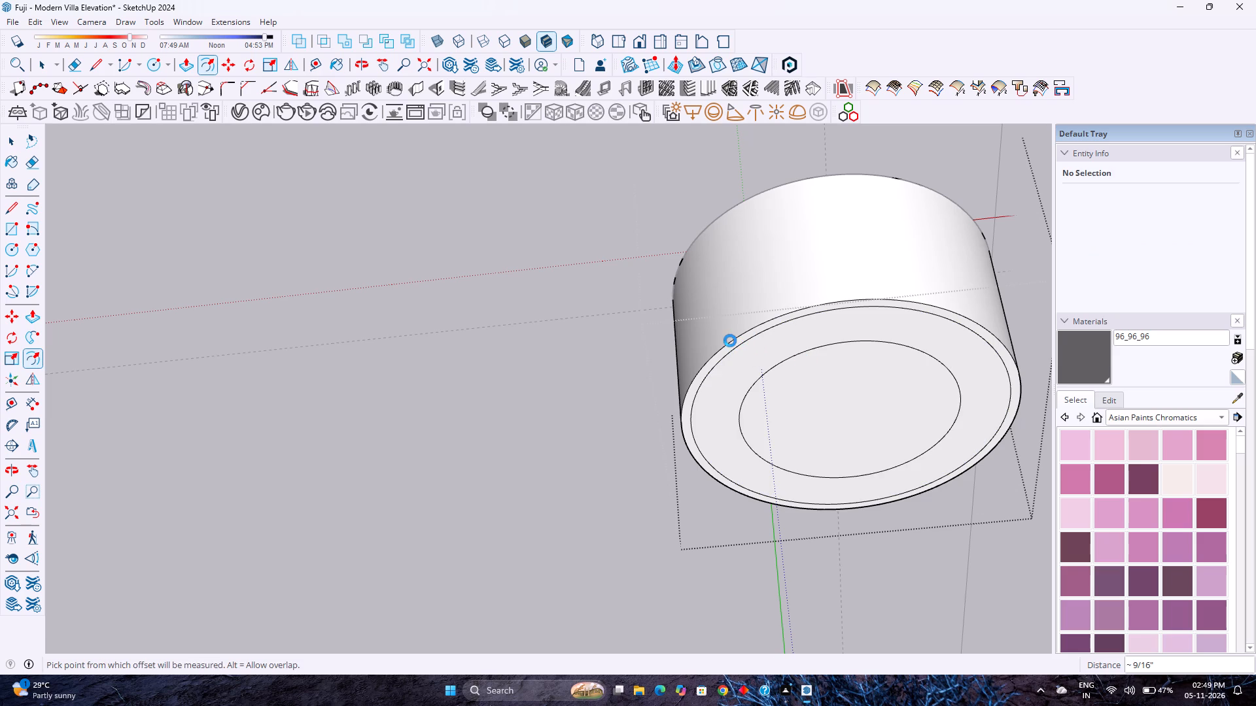
left_click(806, 396)
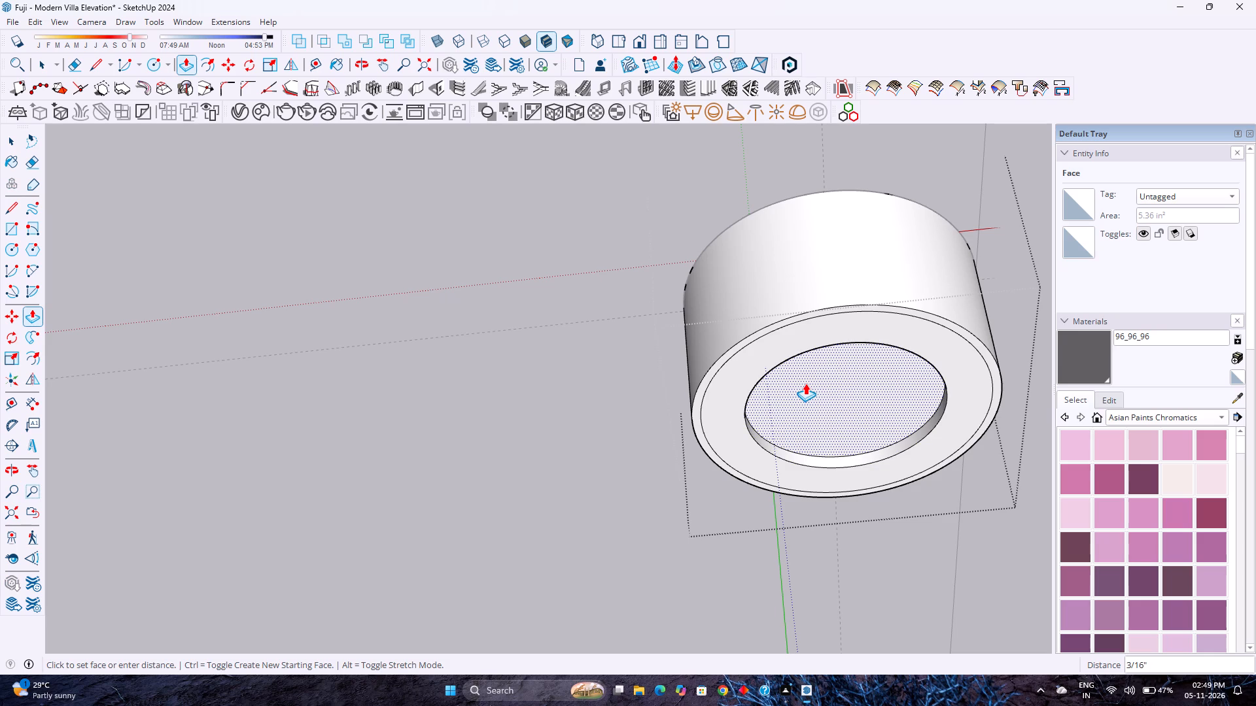
left_click(804, 390)
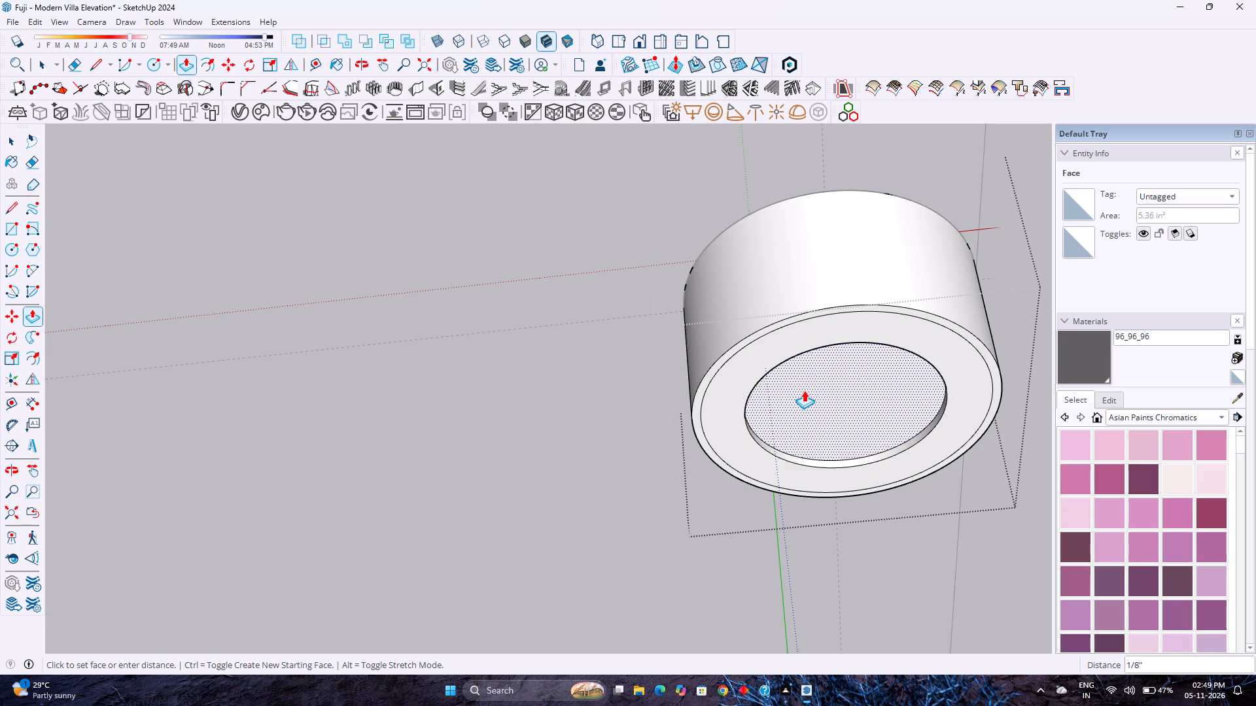
key("Escape")
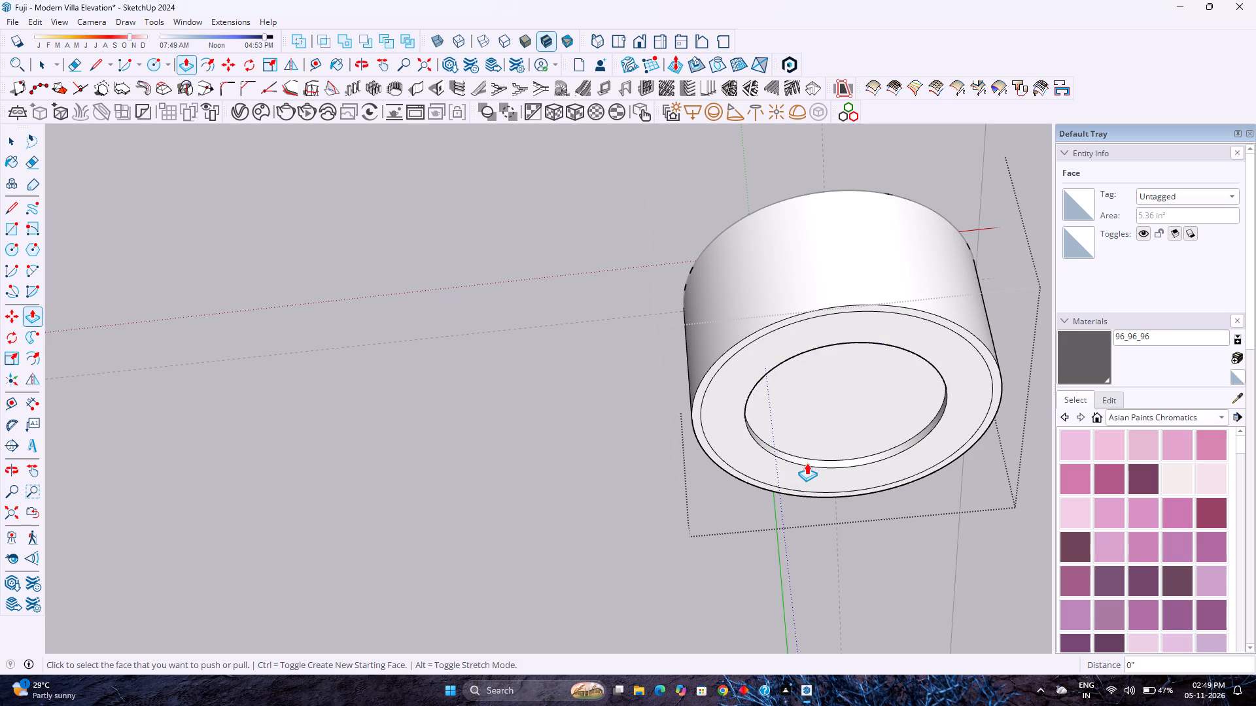
double_click(842, 432)
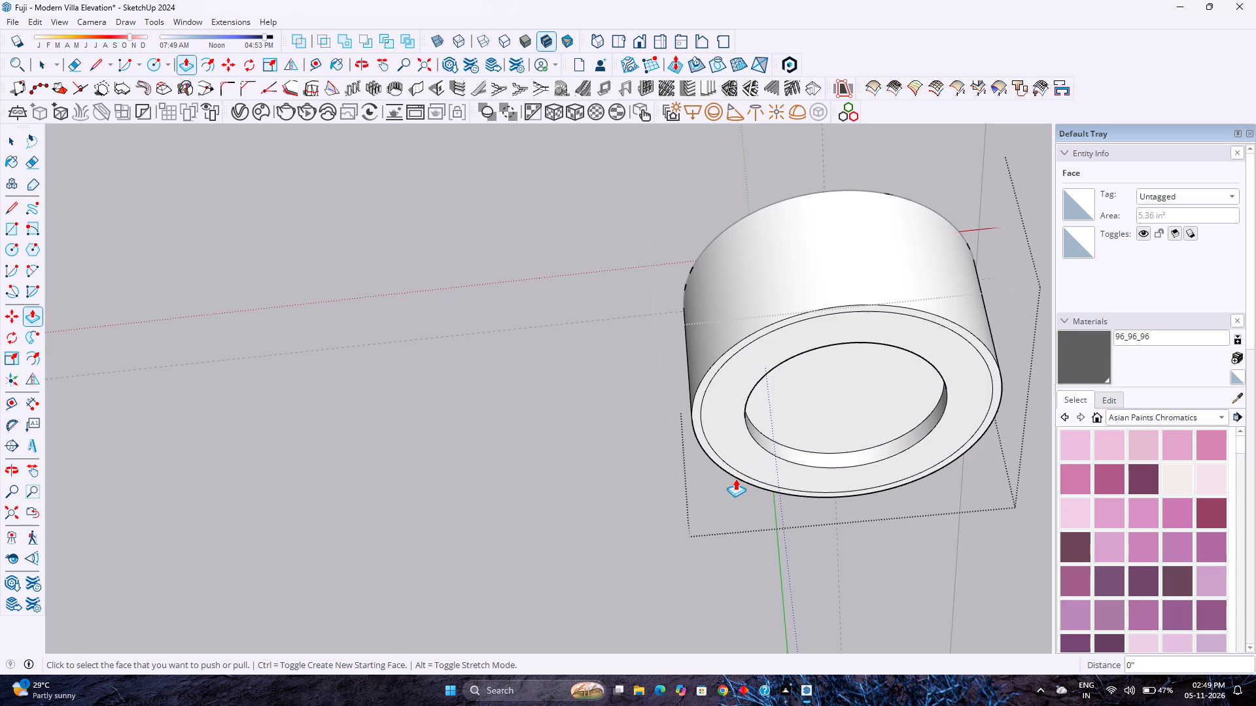
double_click(758, 463)
scroll(676, 512, "down", 13)
key("space")
Place a V-Ray Spot Light facing down on the centre of the light's recessed inner face and leave the component's editing mode.
scroll(703, 494, "up", 8)
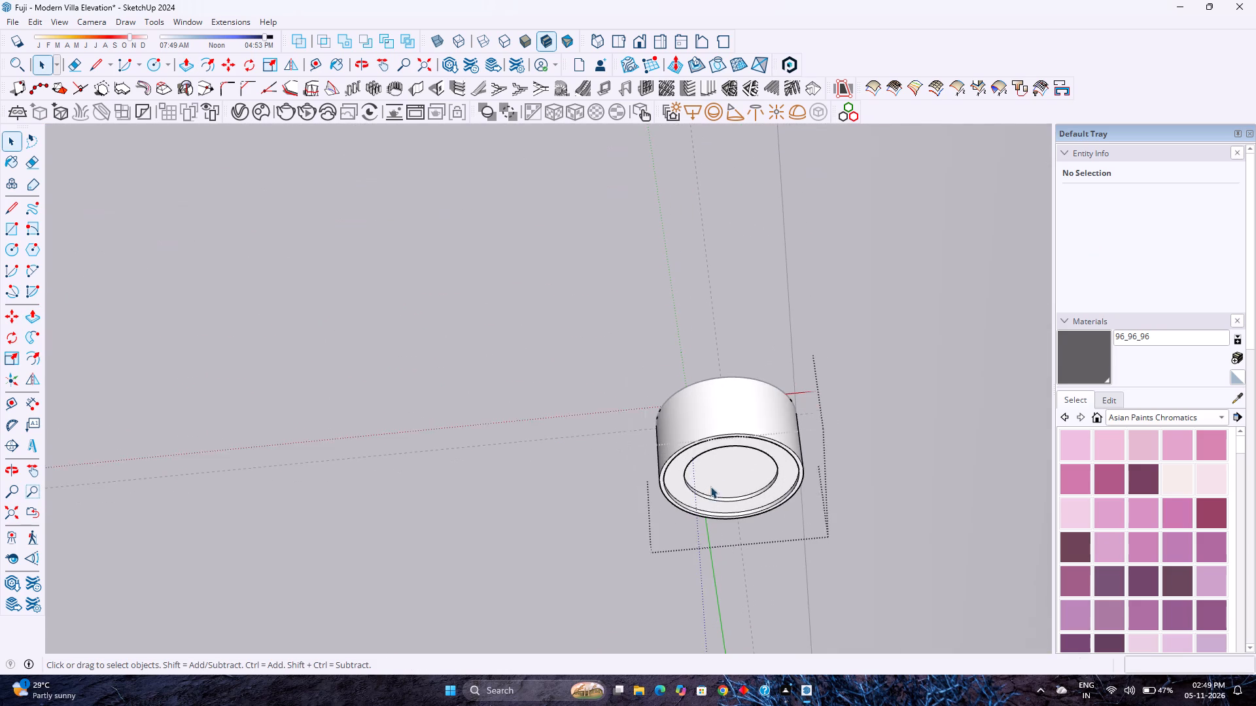
left_click(718, 477)
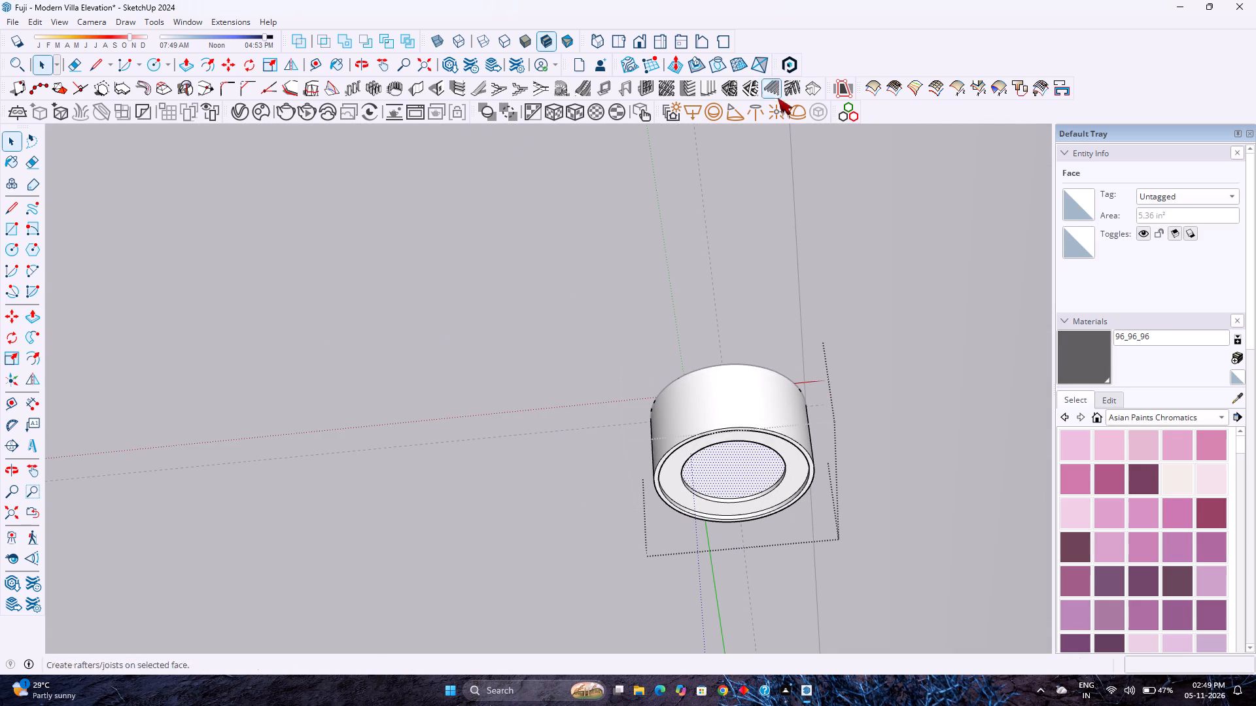
left_click(738, 110)
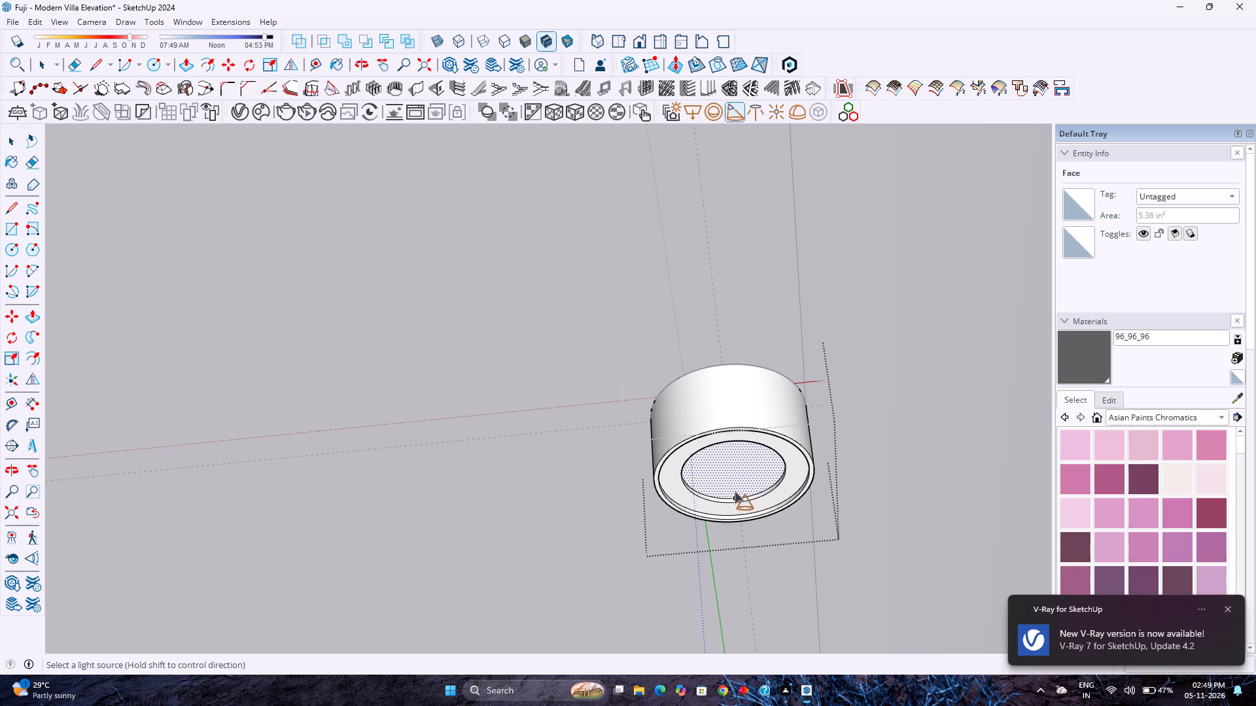
left_click(731, 471)
scroll(735, 479, "down", 3)
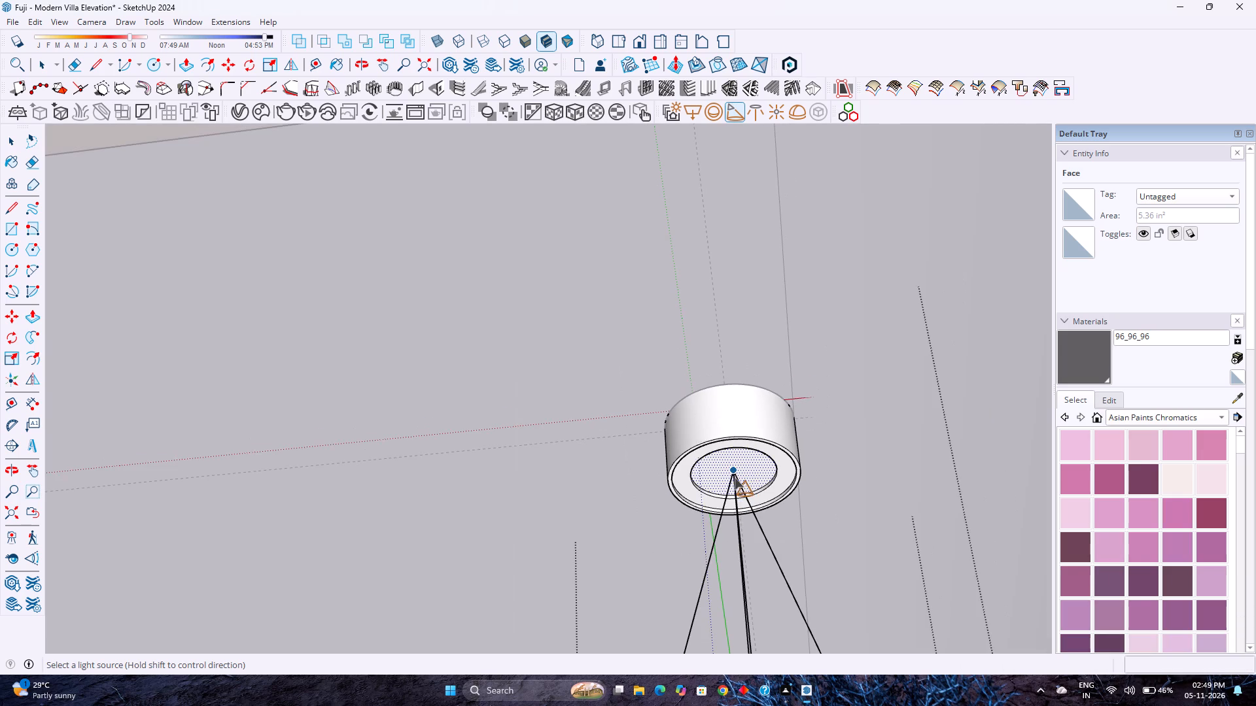
scroll(735, 478, "down", 17)
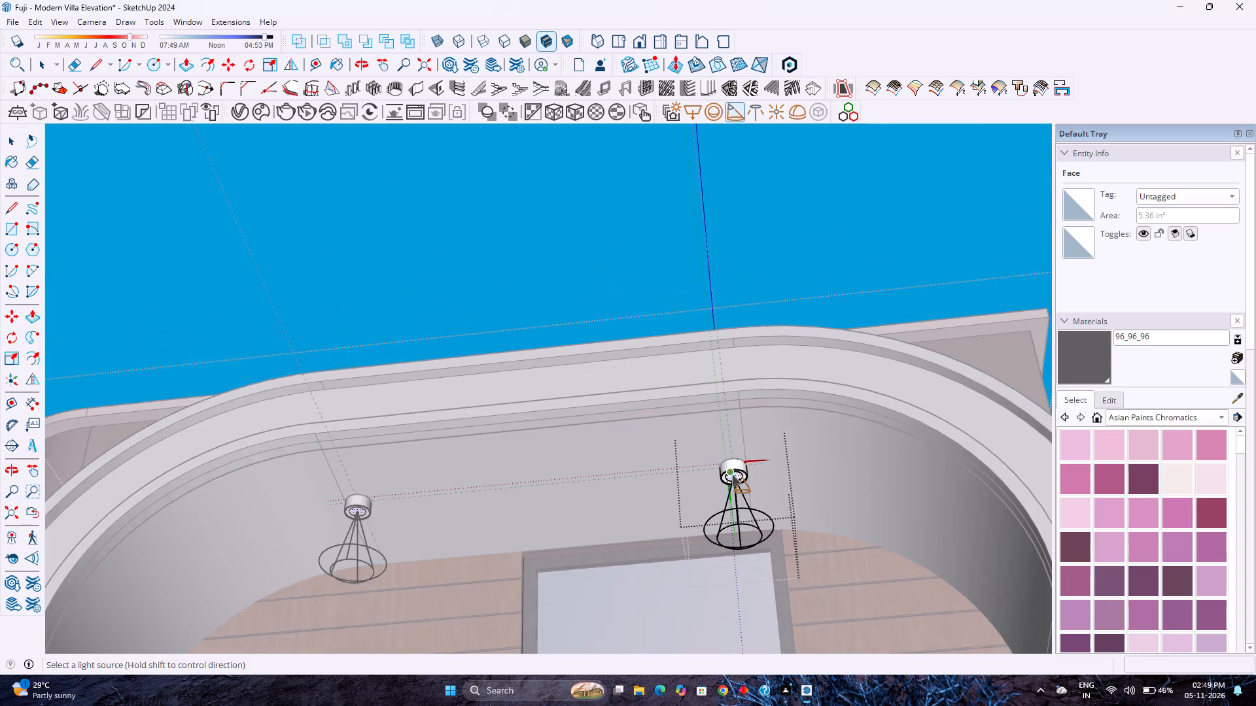
scroll(732, 475, "down", 3)
key("space")
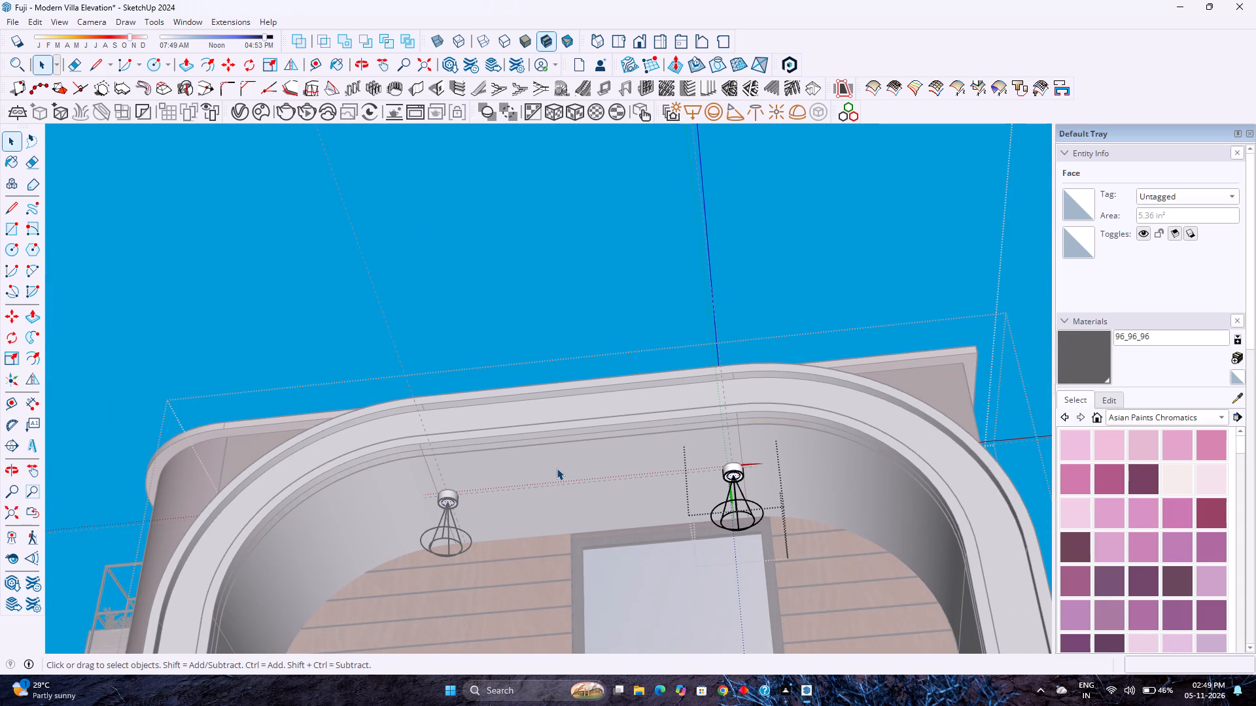
key("Escape")
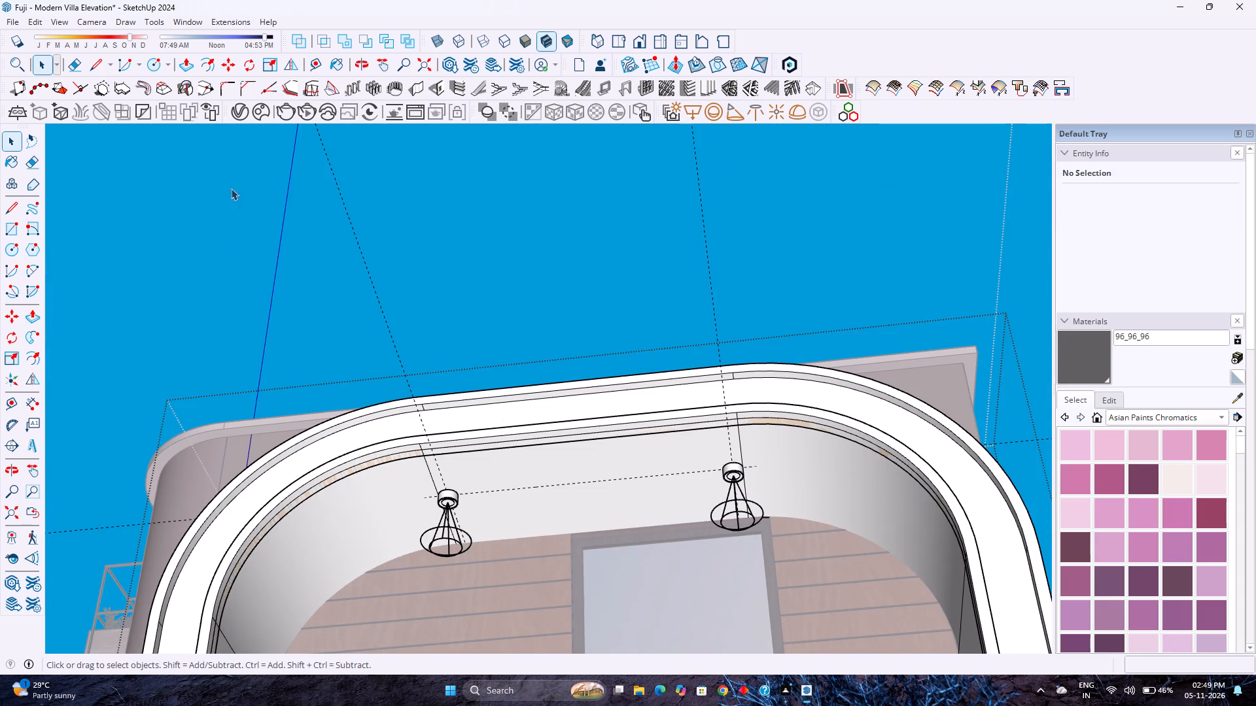
Delete all construction guides from the model.
left_click(30, 20)
left_click(36, 22)
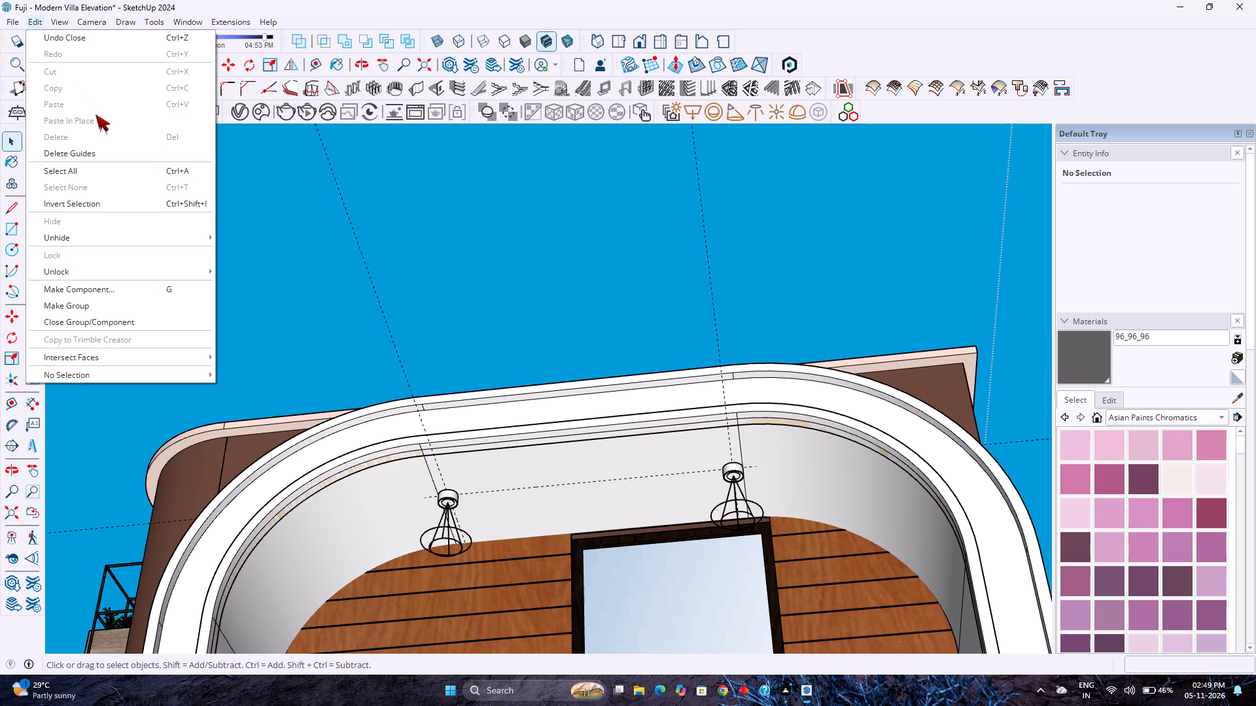
left_click(126, 154)
Inside the arch group, select all instances of the ceiling light component and move them 1.75" up along the blue axis.
scroll(531, 413, "down", 4)
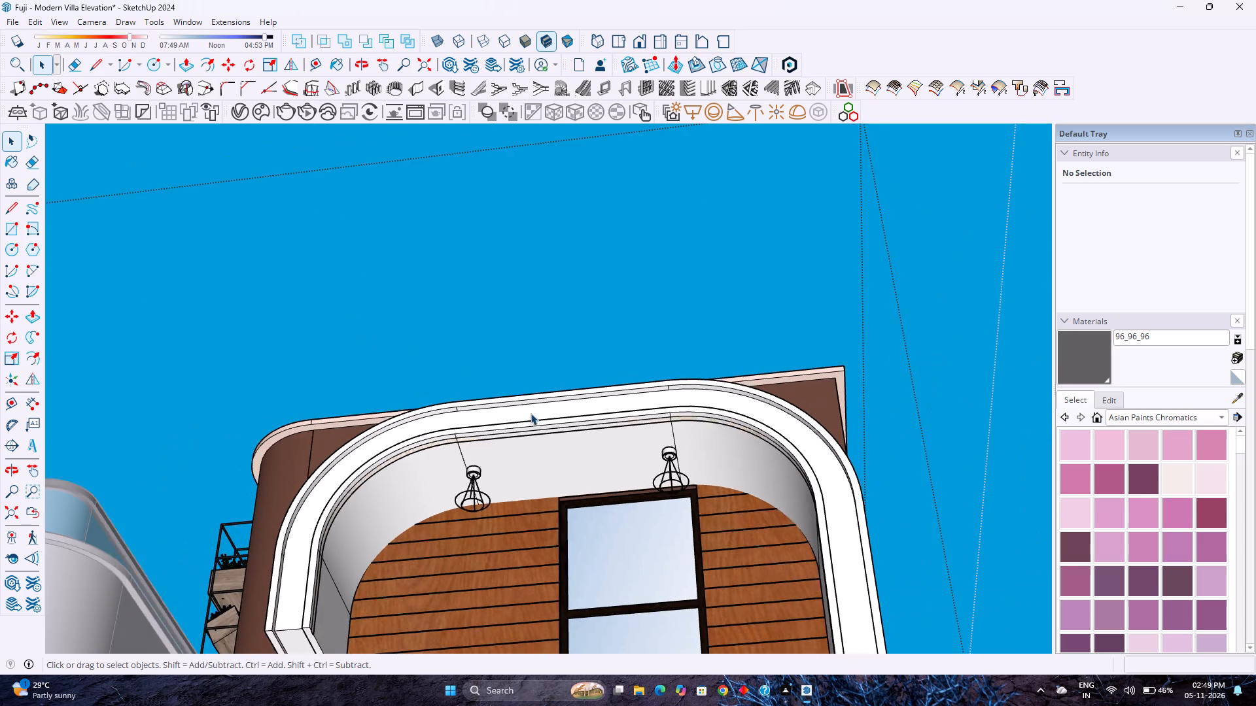
scroll(531, 413, "down", 2)
scroll(649, 450, "up", 9)
double_click(651, 442)
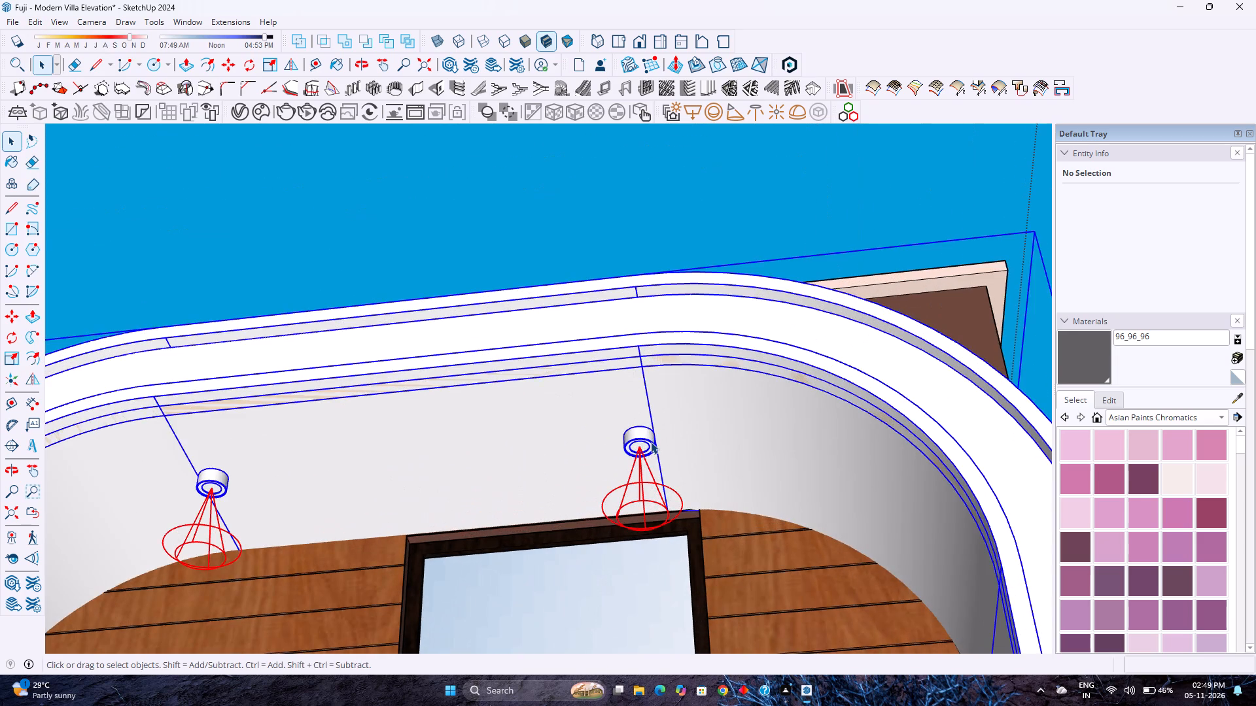
scroll(651, 442, "up", 4)
left_click(640, 439)
right_click(640, 439)
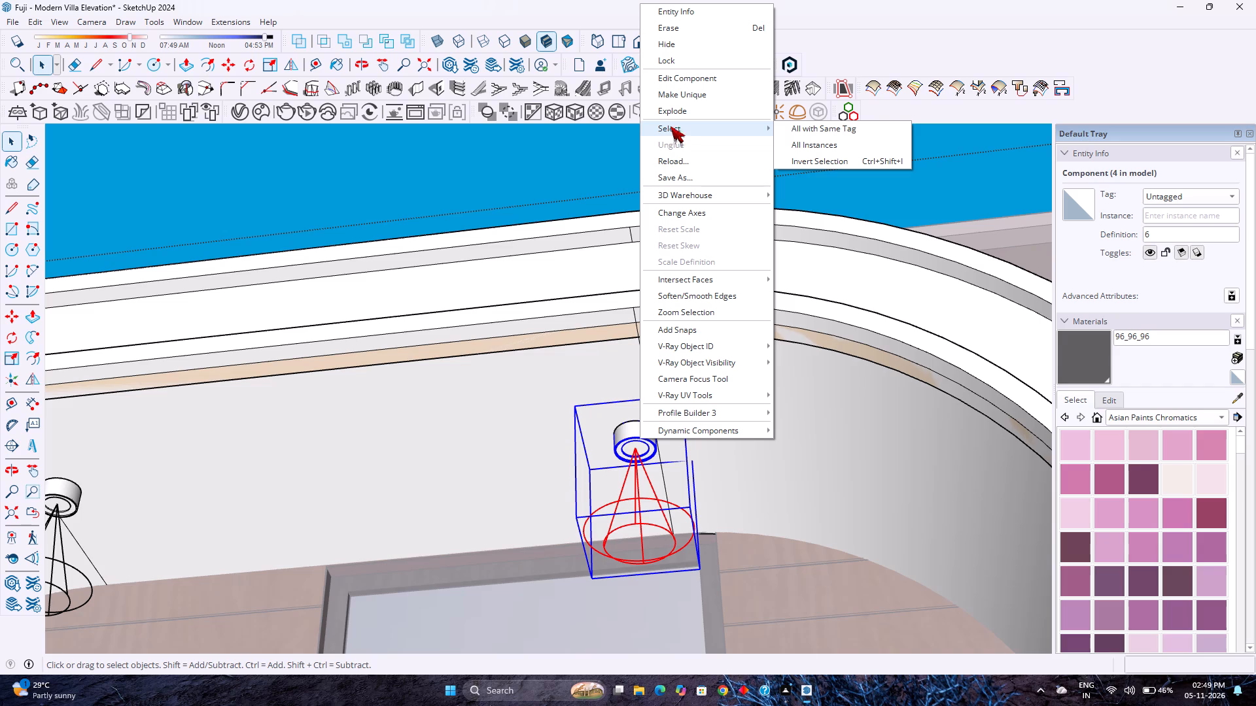
left_click(823, 147)
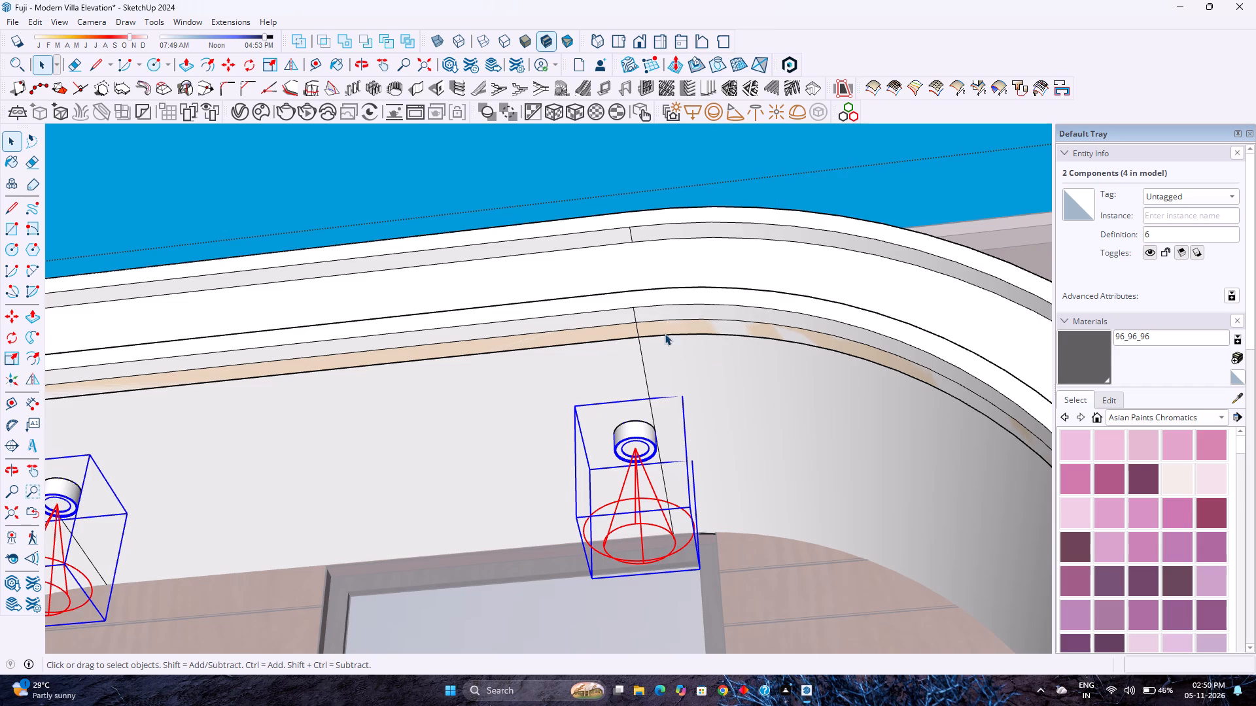
middle_click_drag(665, 333, 657, 404)
middle_click(657, 404)
middle_click(657, 404)
key("m")
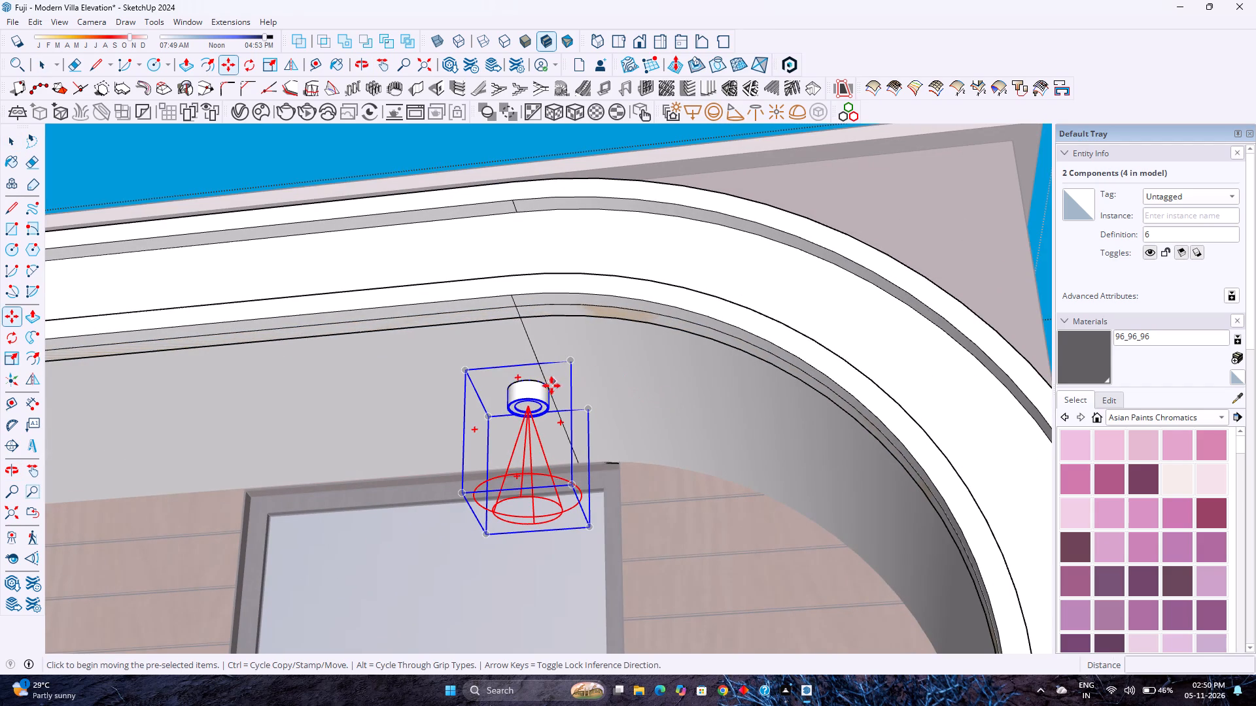
left_click(531, 407)
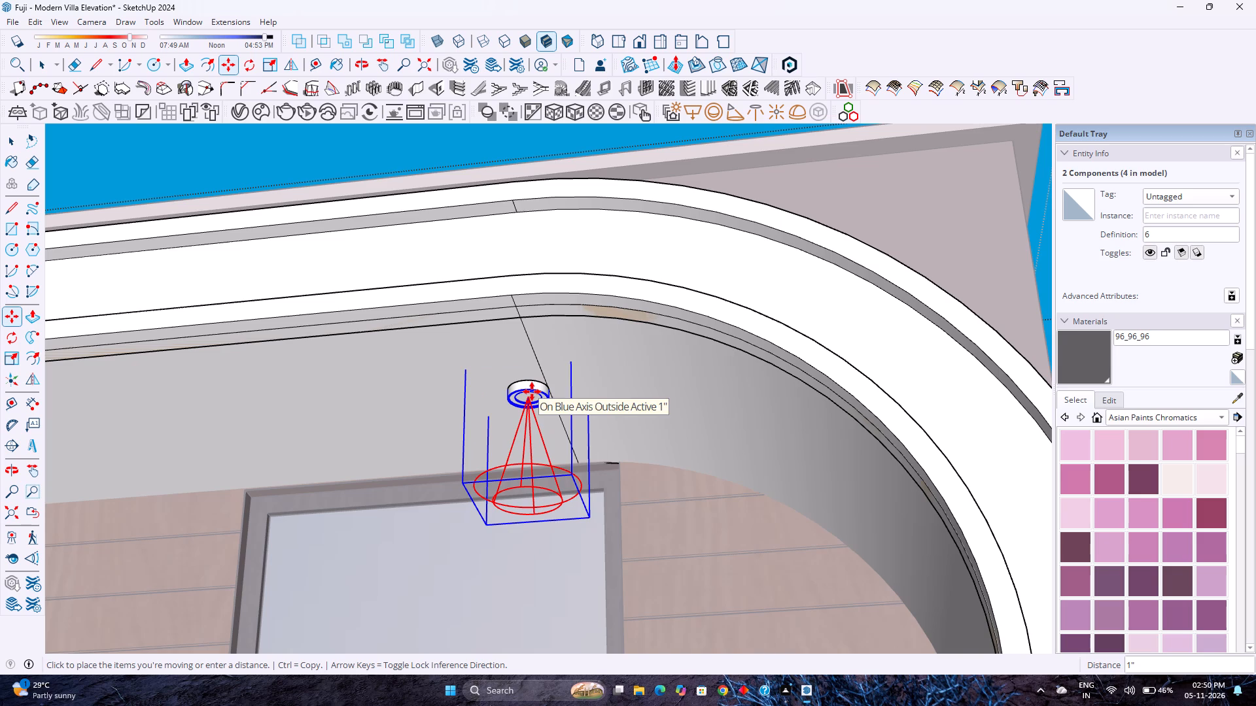
key("Up")
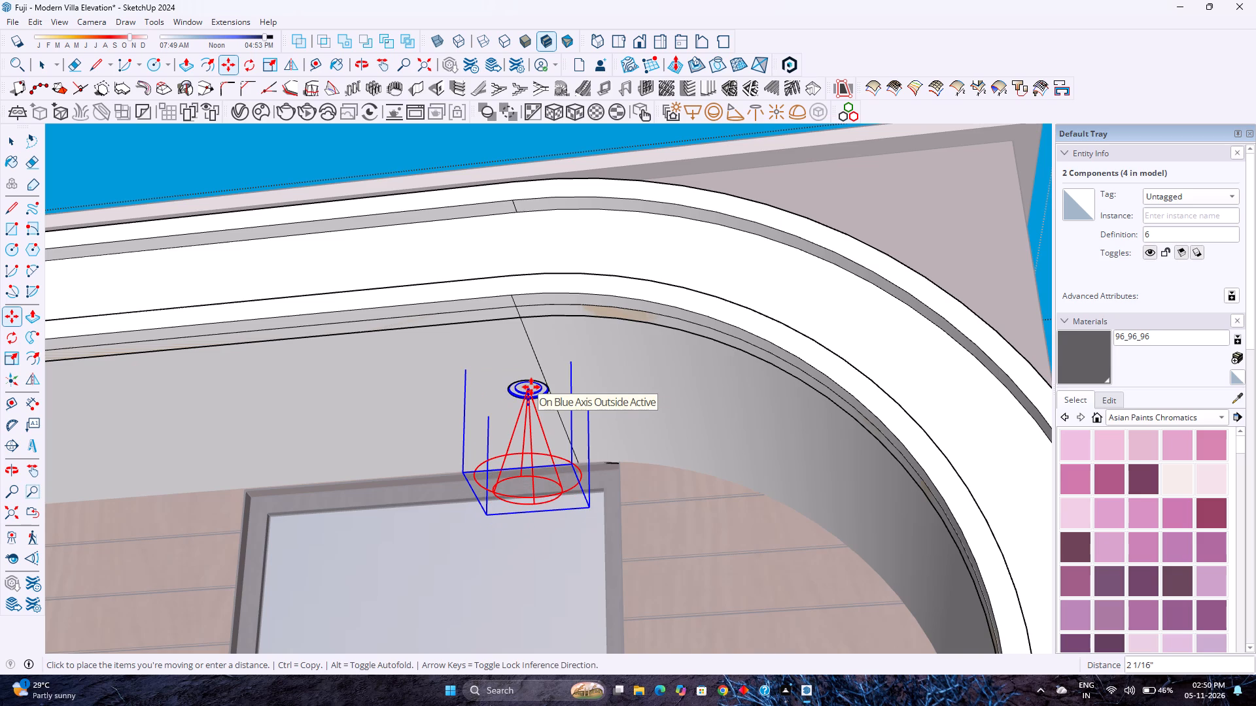
key("2")
key("Return")
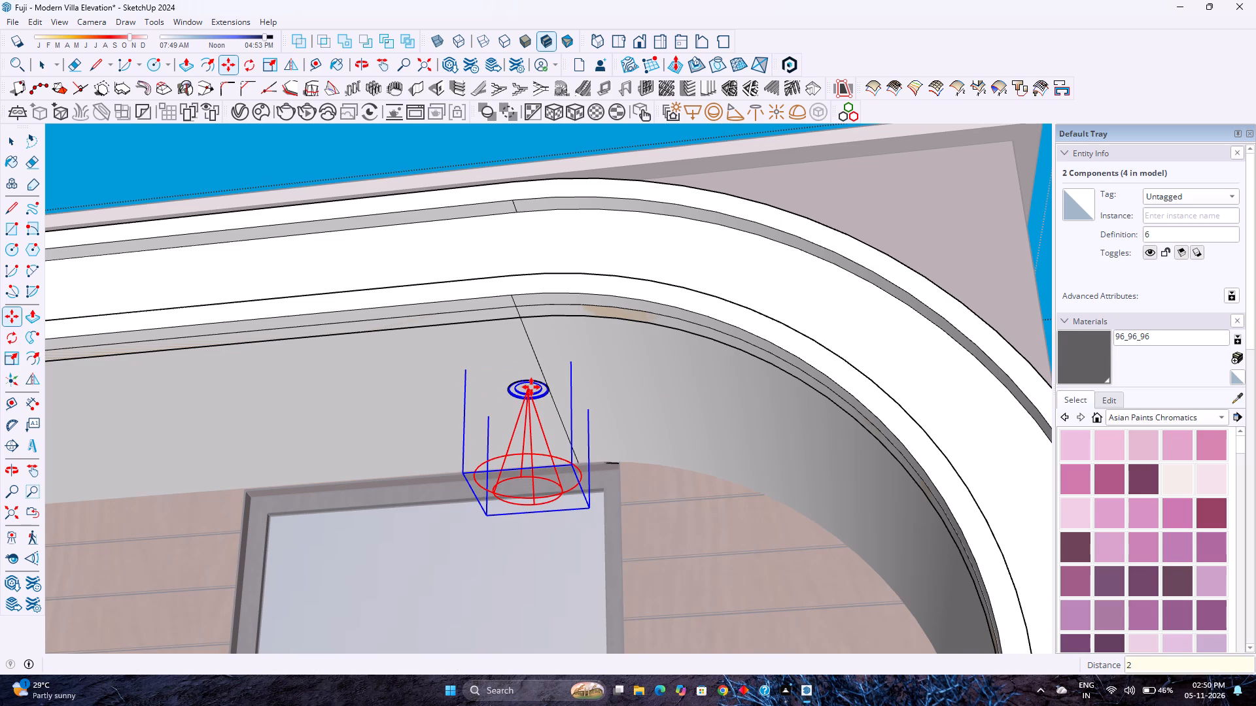
key("1")
type(".75")
key("Return")
key("space")
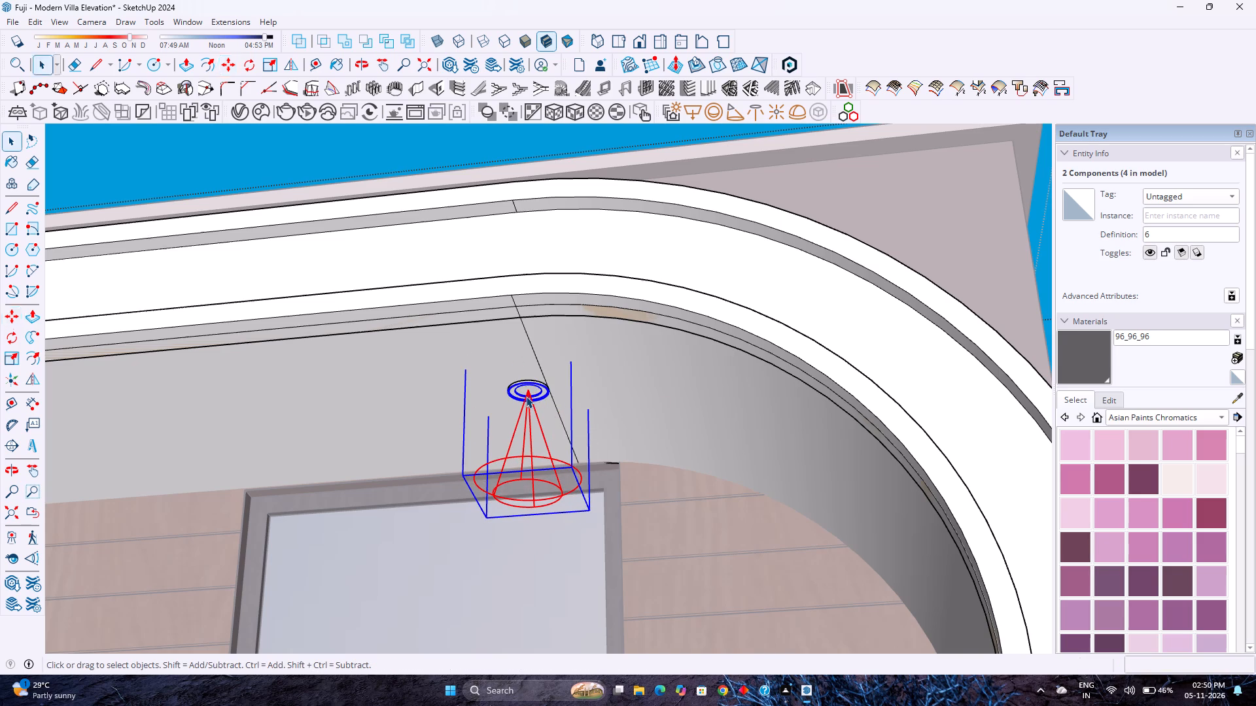
scroll(526, 396, "down", 4)
key("Escape")
In the V-Ray Asset Editor, set the units of Spot Light#1 to Radiance (W/m^2/sr).
scroll(526, 396, "down", 13)
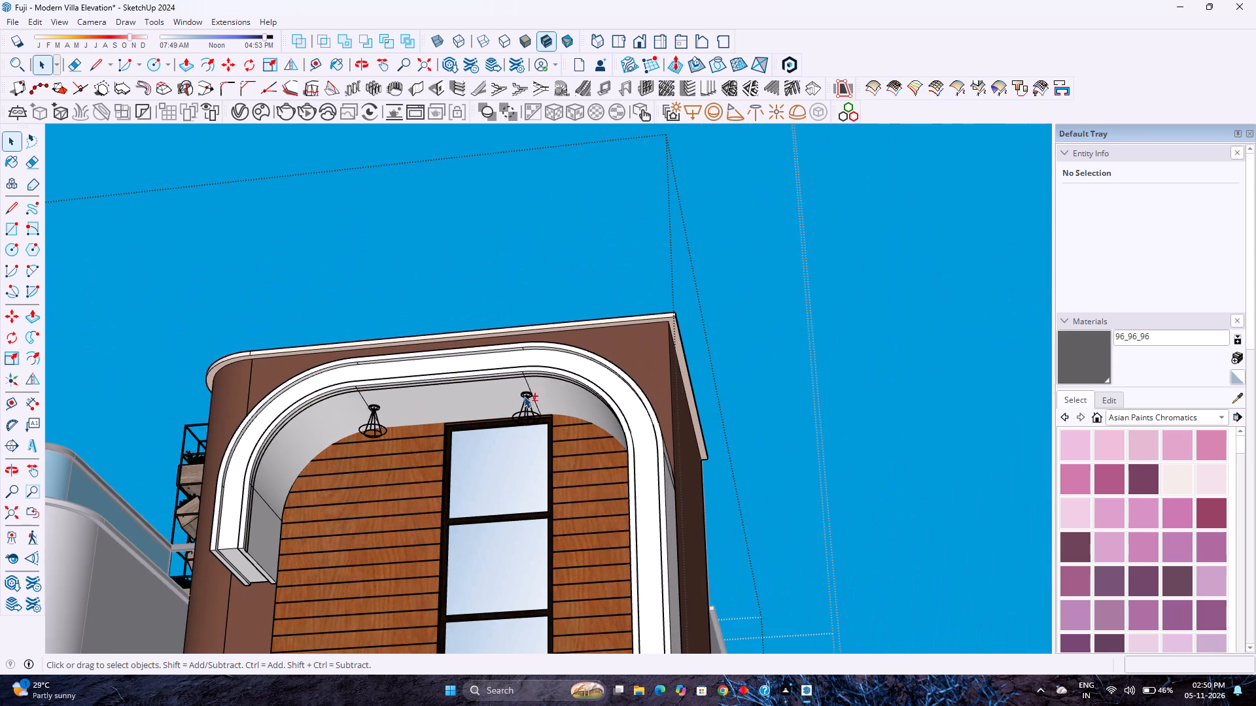
middle_click_drag(524, 396, 631, 377, "shift")
scroll(638, 377, "down", 8)
middle_click_drag(553, 389, 723, 329, "shift")
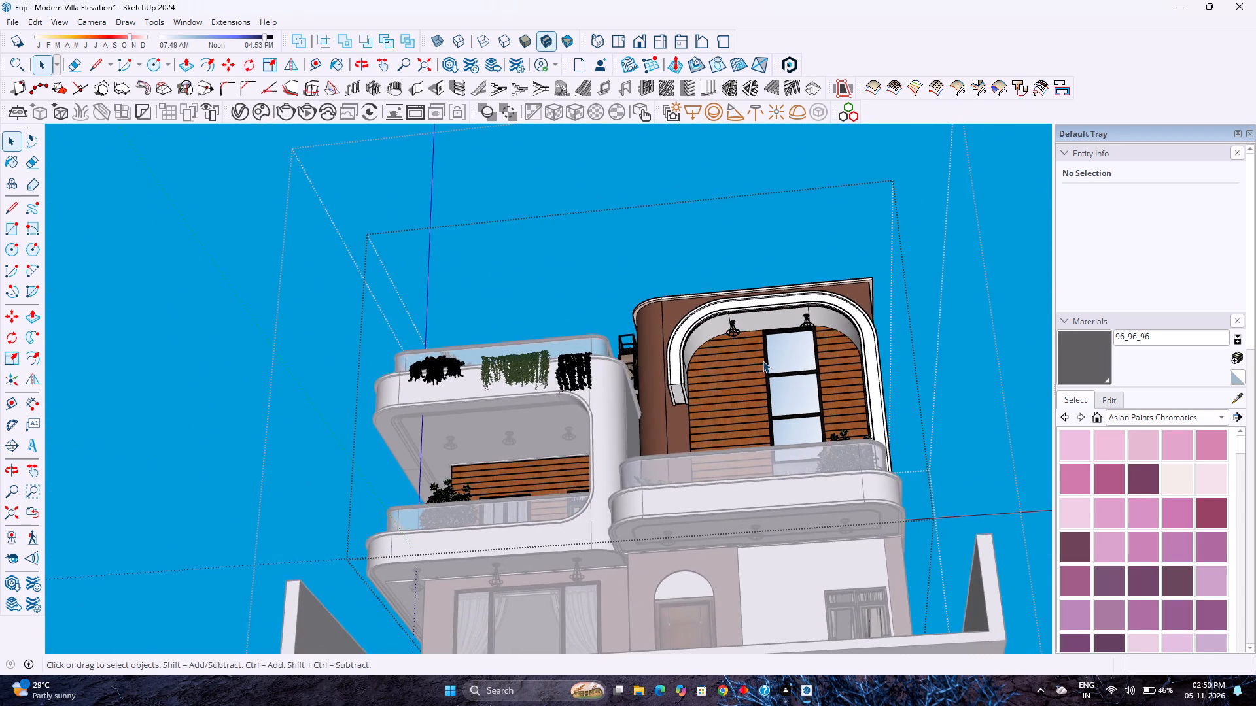
scroll(763, 361, "up", 3)
middle_click_drag(763, 361, 693, 378, "shift")
middle_click_drag(656, 377, 649, 372, "shift")
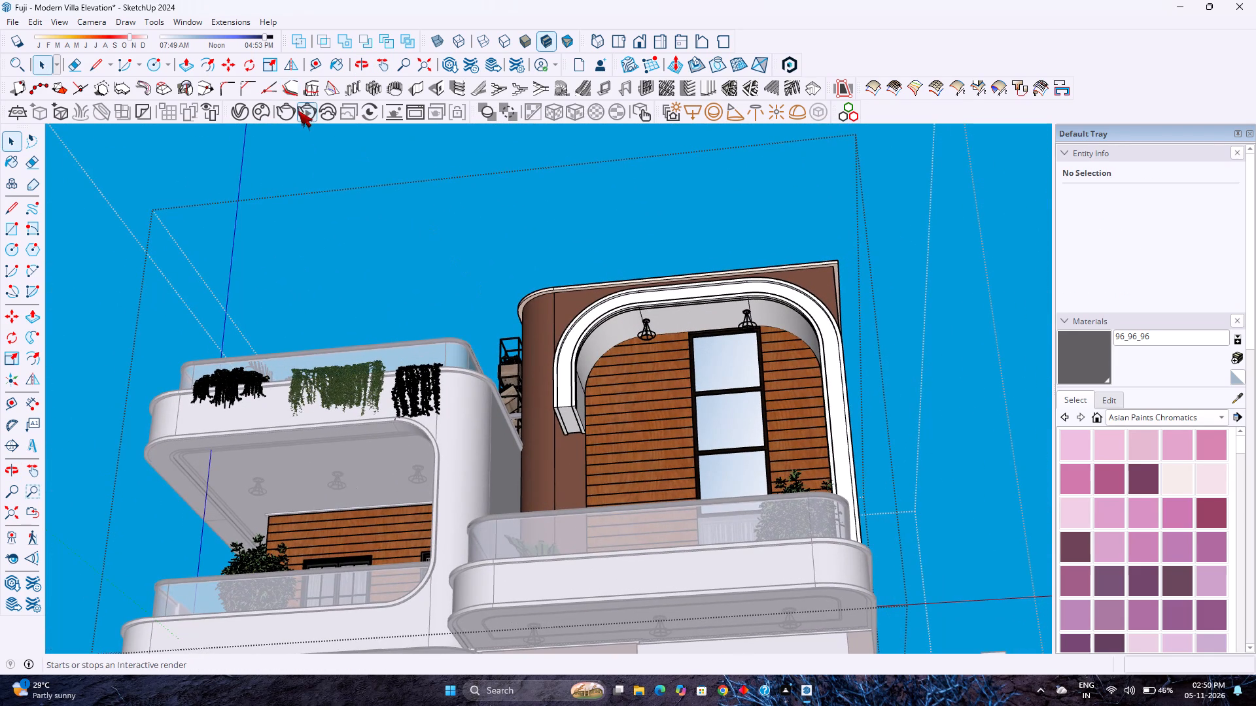
left_click(245, 114)
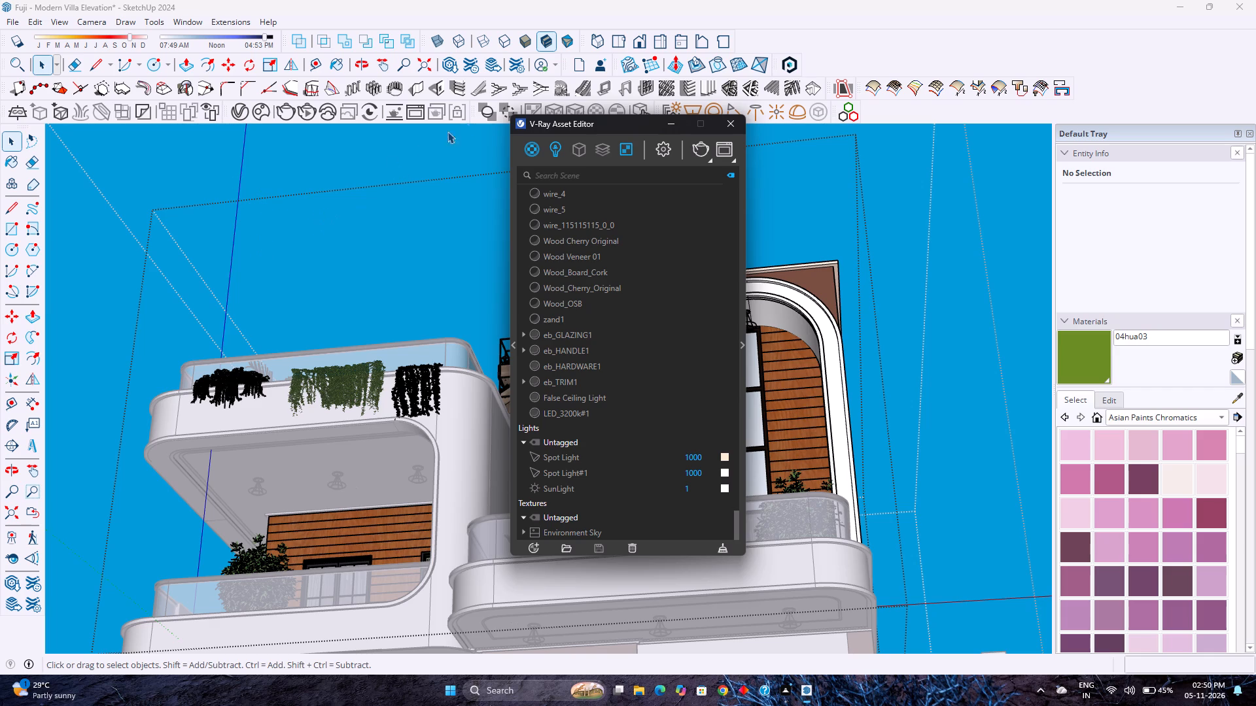
left_click(559, 158)
left_click(587, 240)
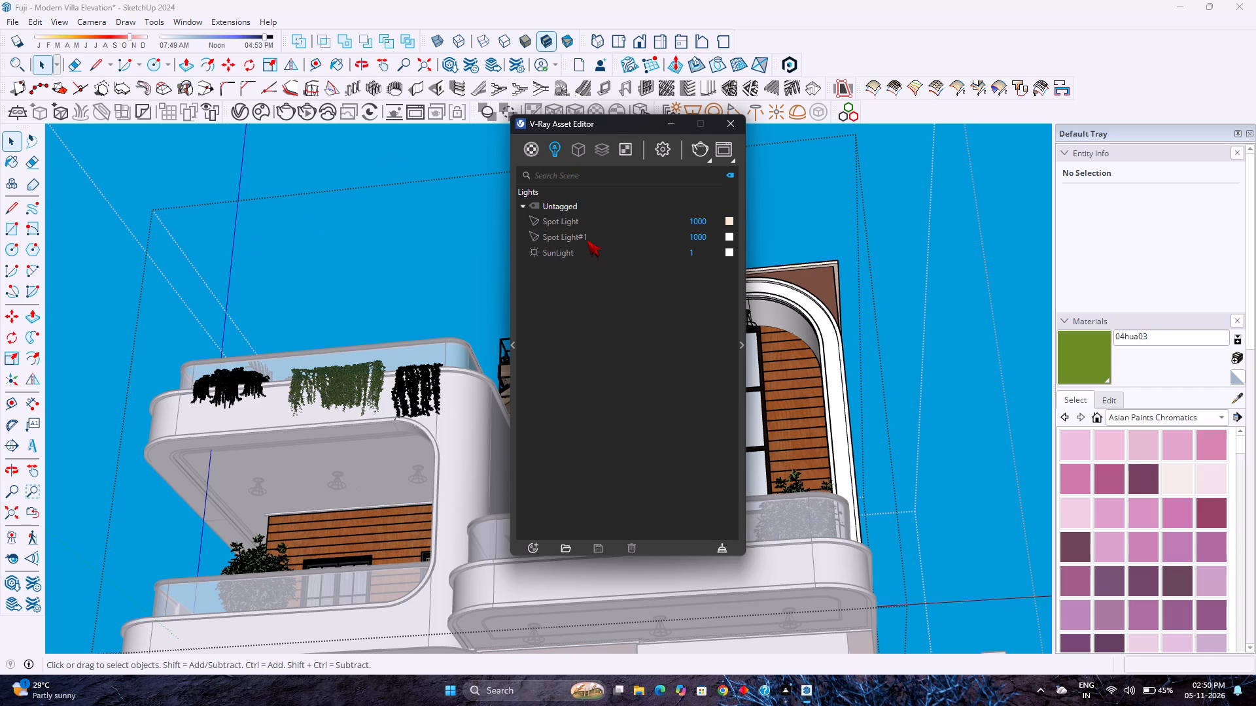
left_click(744, 256)
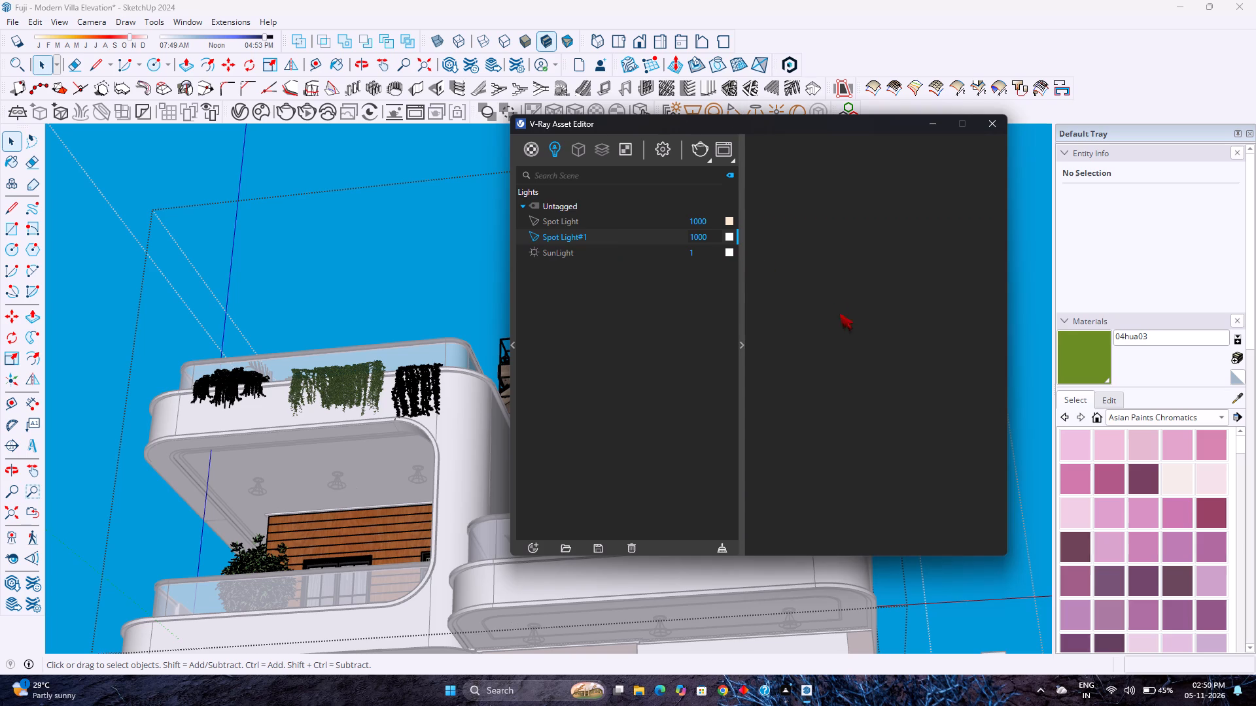
left_click(869, 380)
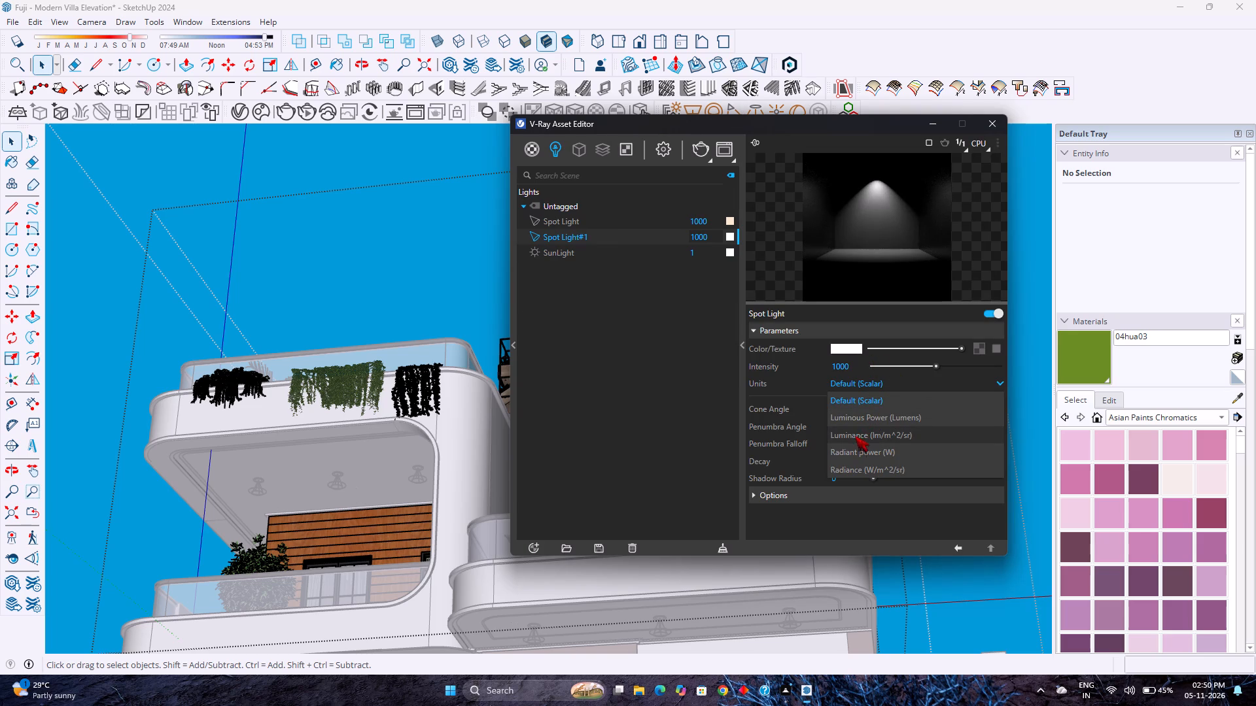
left_click(848, 468)
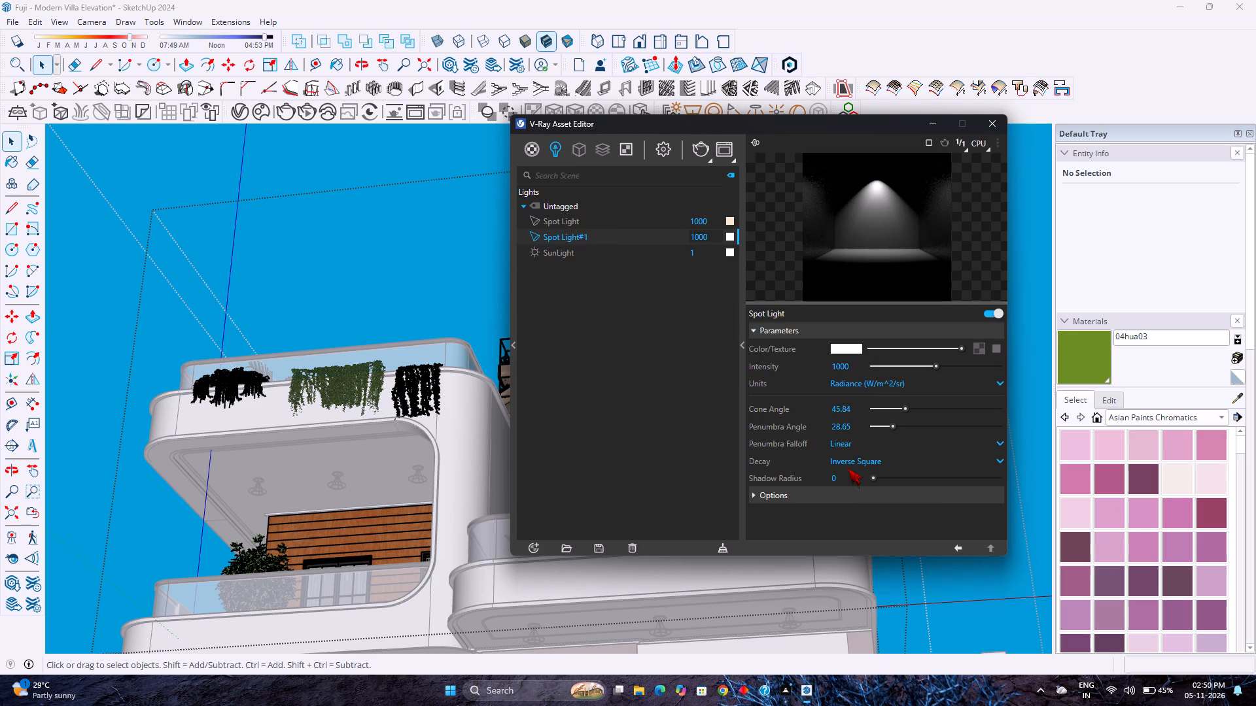
left_click(902, 384)
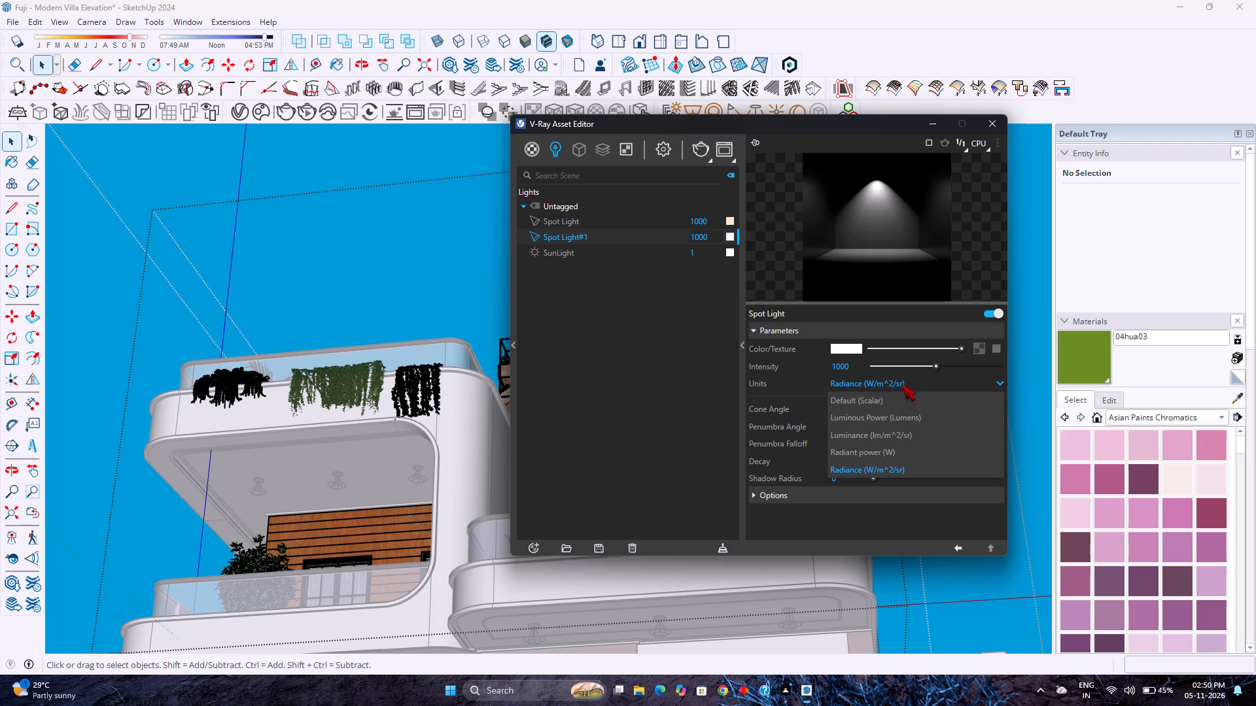
left_click(904, 463)
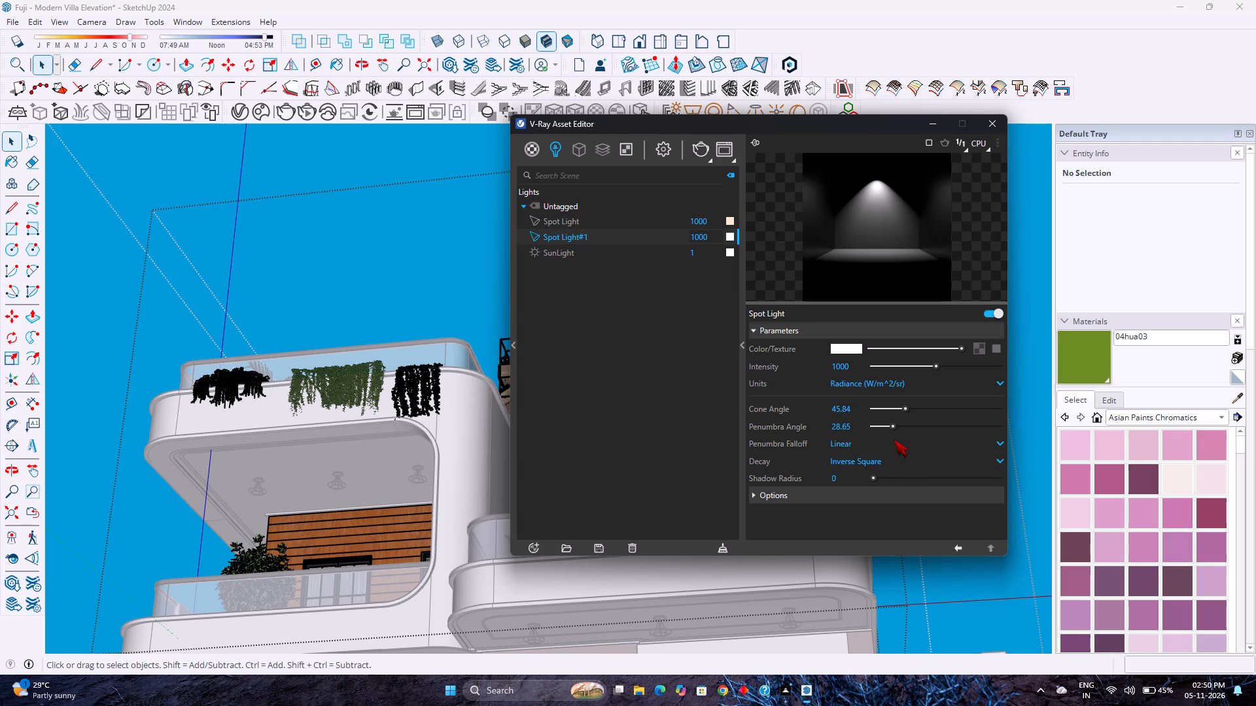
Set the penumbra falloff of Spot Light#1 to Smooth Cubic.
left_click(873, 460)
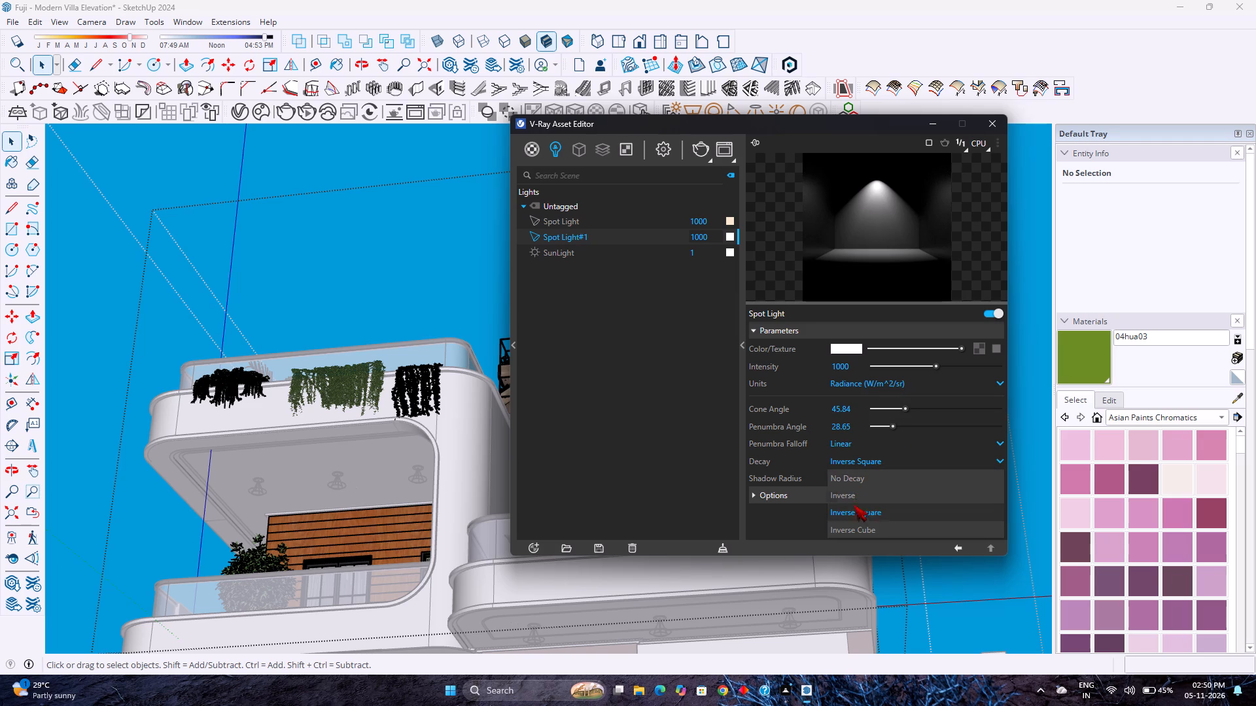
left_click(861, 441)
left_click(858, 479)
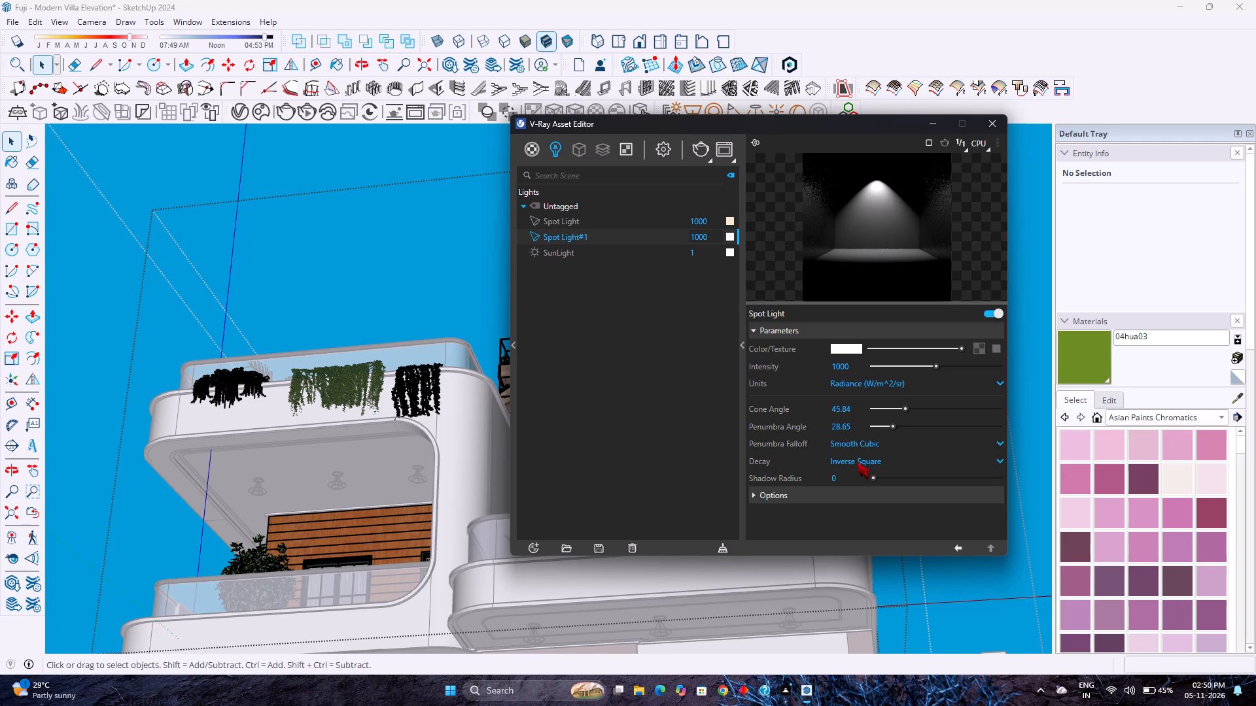
Set the penumbra angle of Spot Light#1 to 20 and its cone angle to 90.
left_click_drag(888, 425, 871, 424)
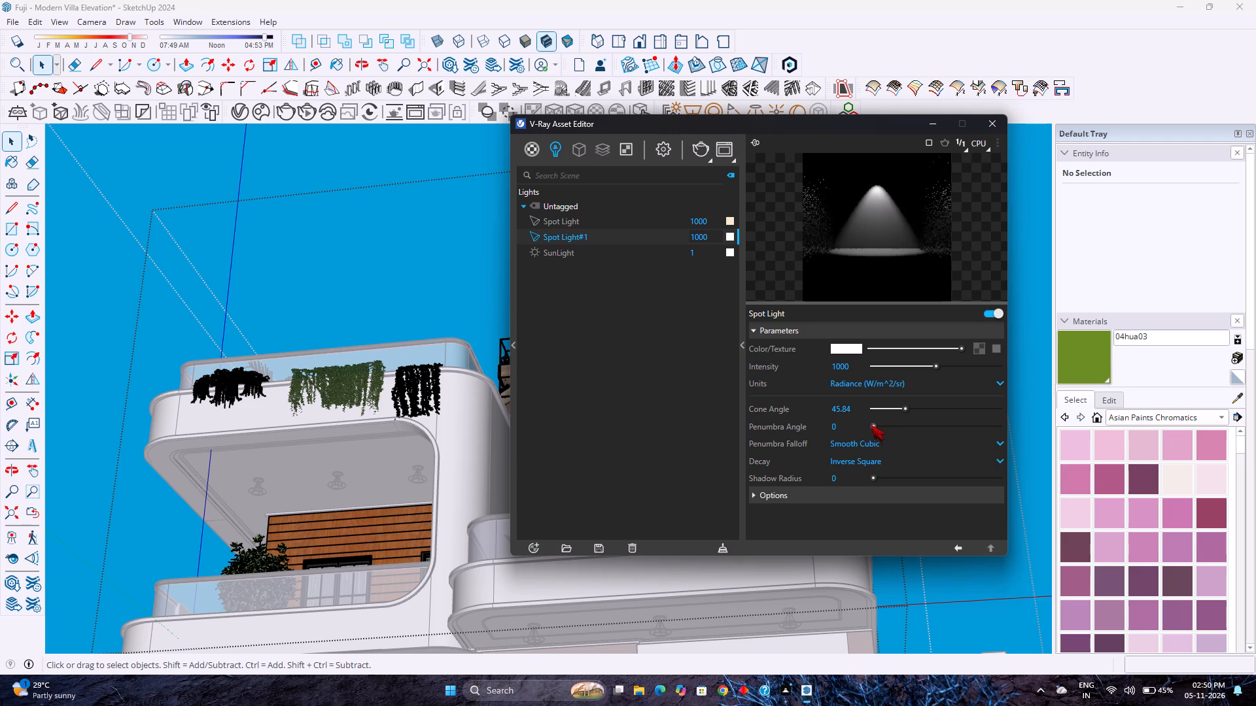
left_click_drag(871, 424, 869, 425)
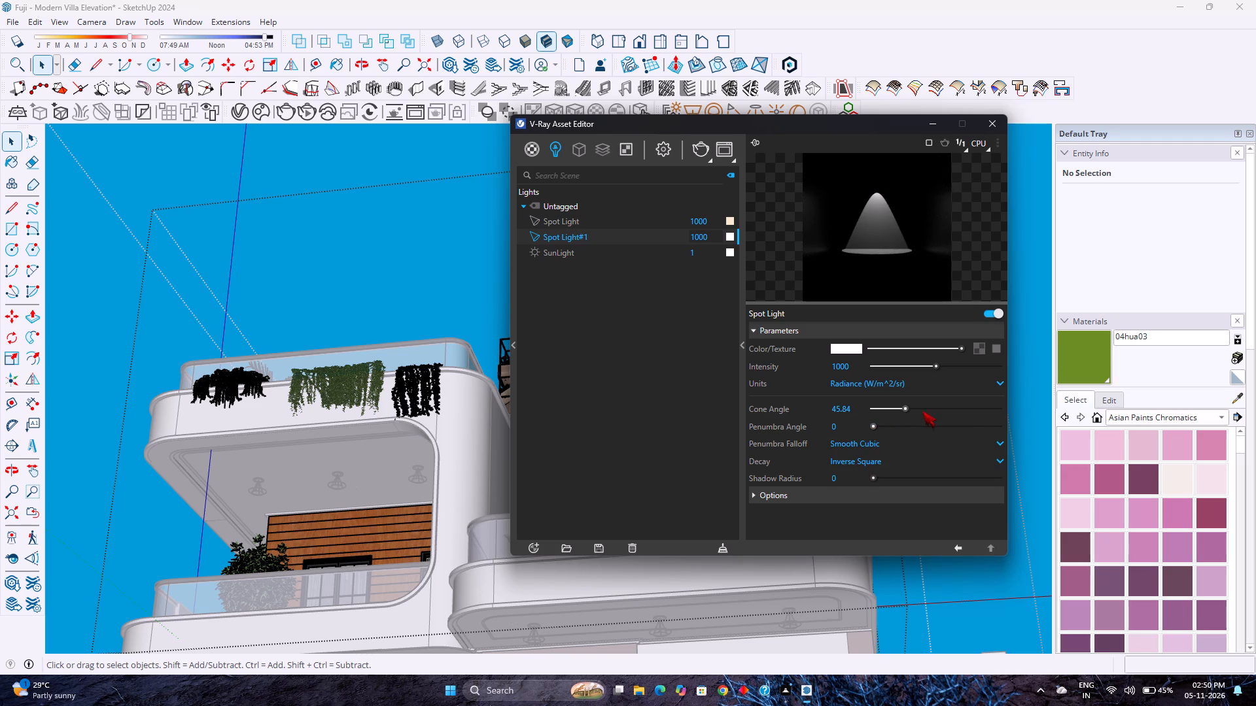
left_click_drag(911, 409, 934, 414)
left_click_drag(849, 427, 799, 428)
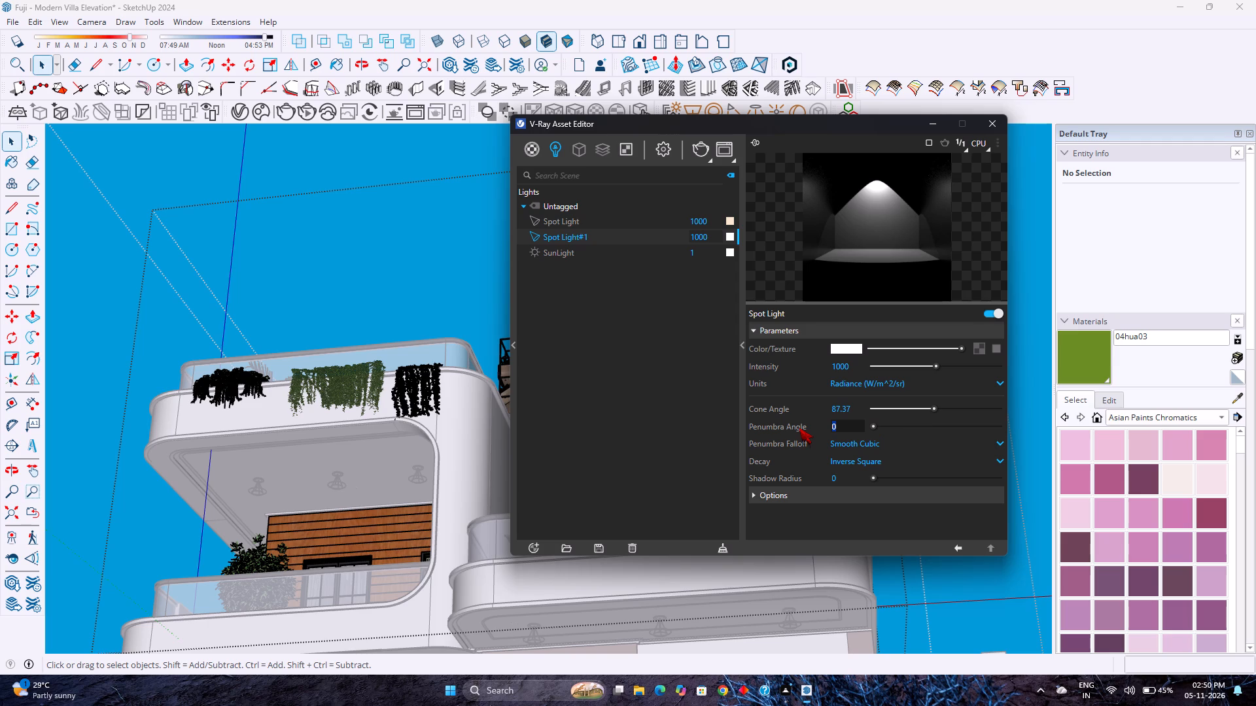
type("10")
key("Return")
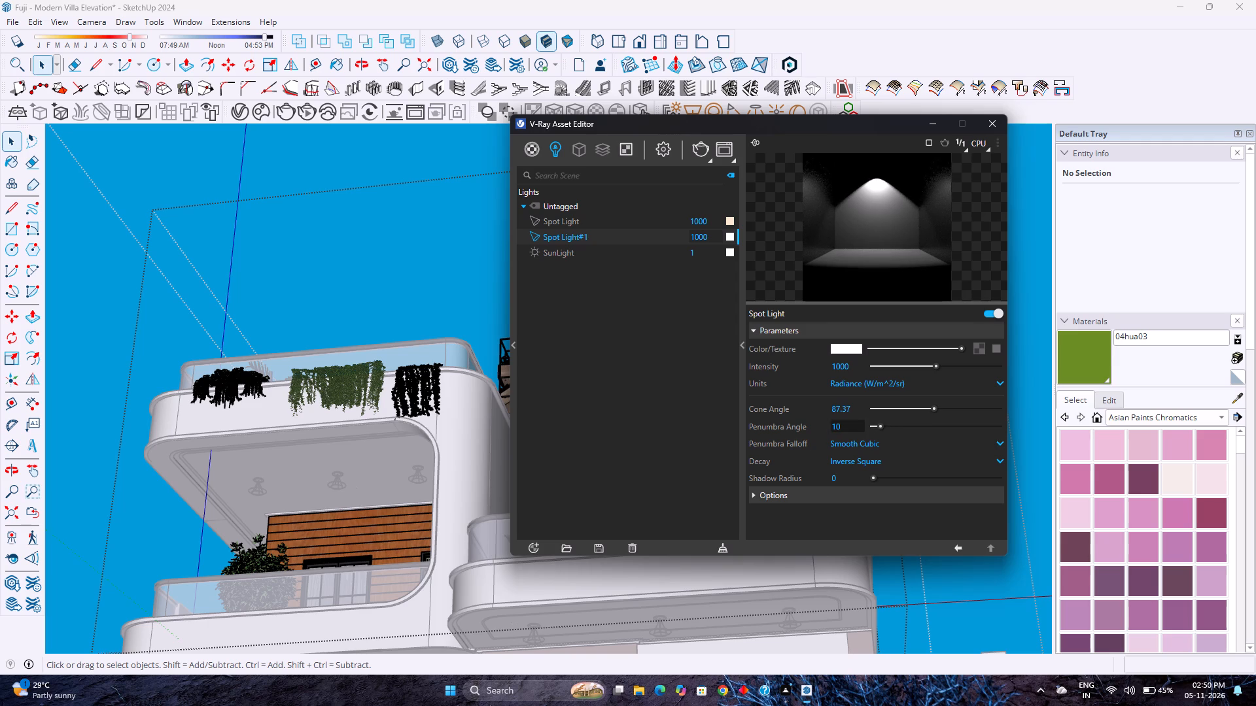
left_click_drag(853, 427, 821, 425)
type("20")
key("Return")
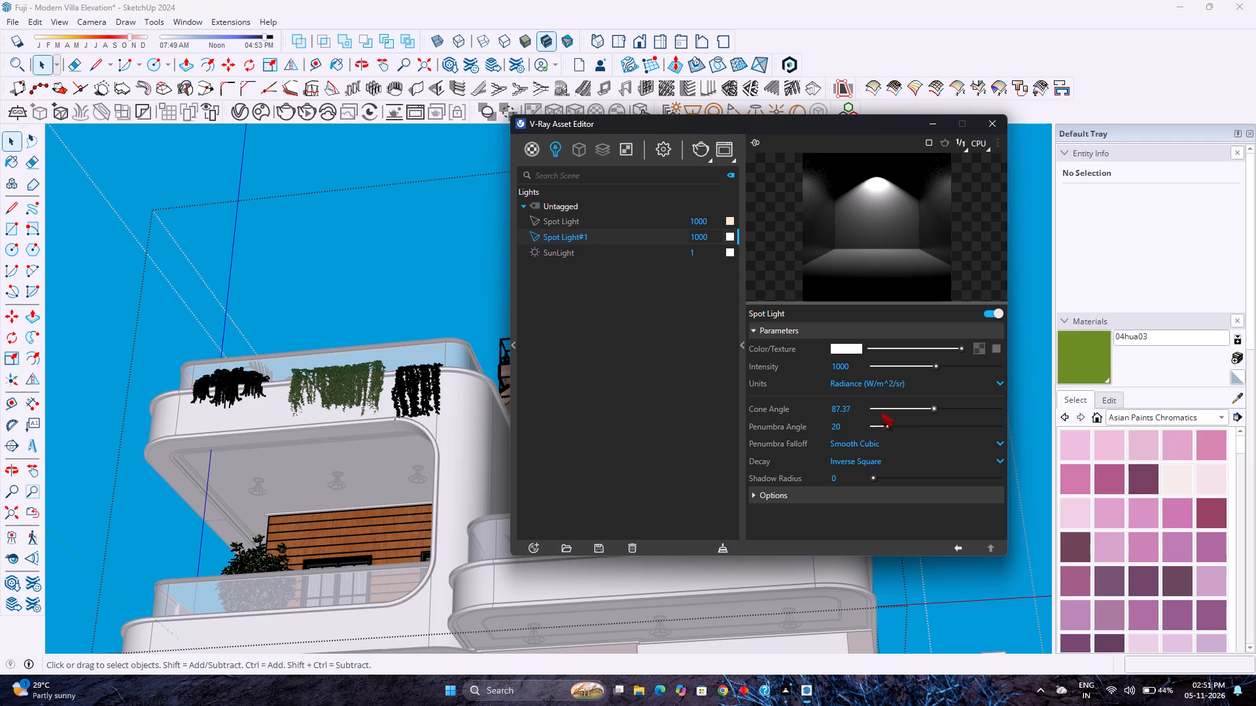
left_click_drag(856, 409, 800, 404)
key("9")
key("0")
key("Return")
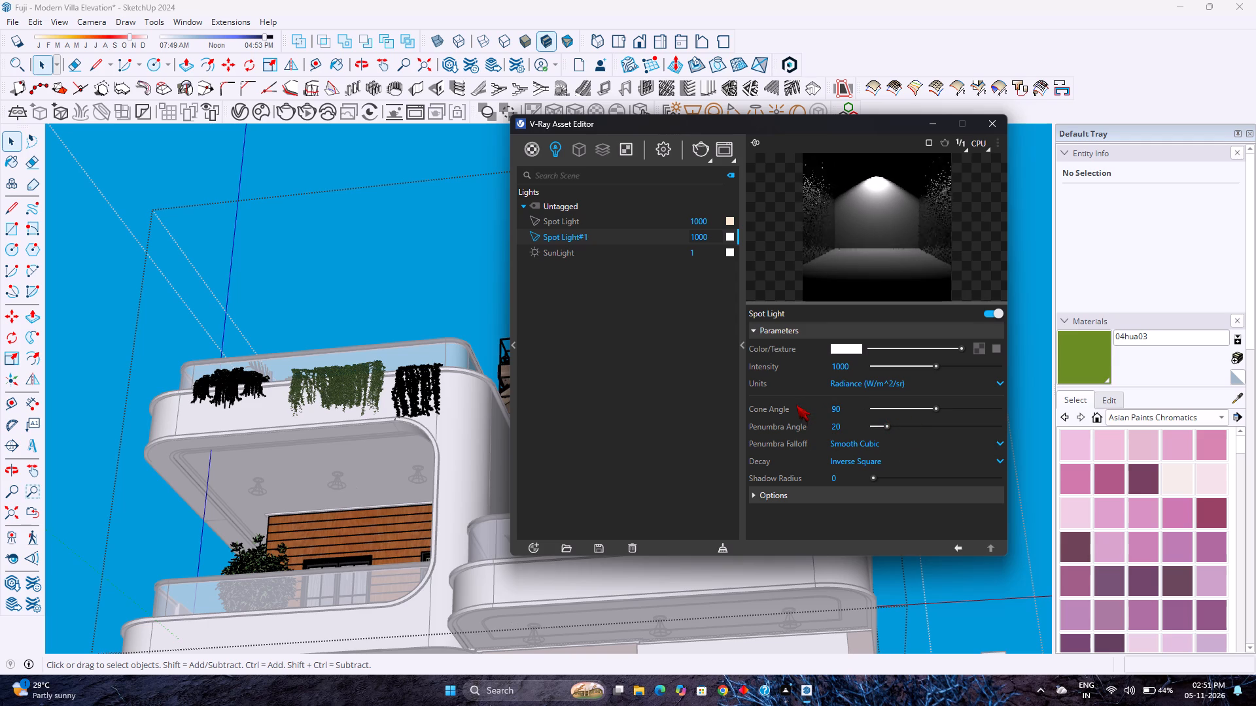
Set the penumbra falloff of Spot Light#1 to Linear.
left_click(868, 444)
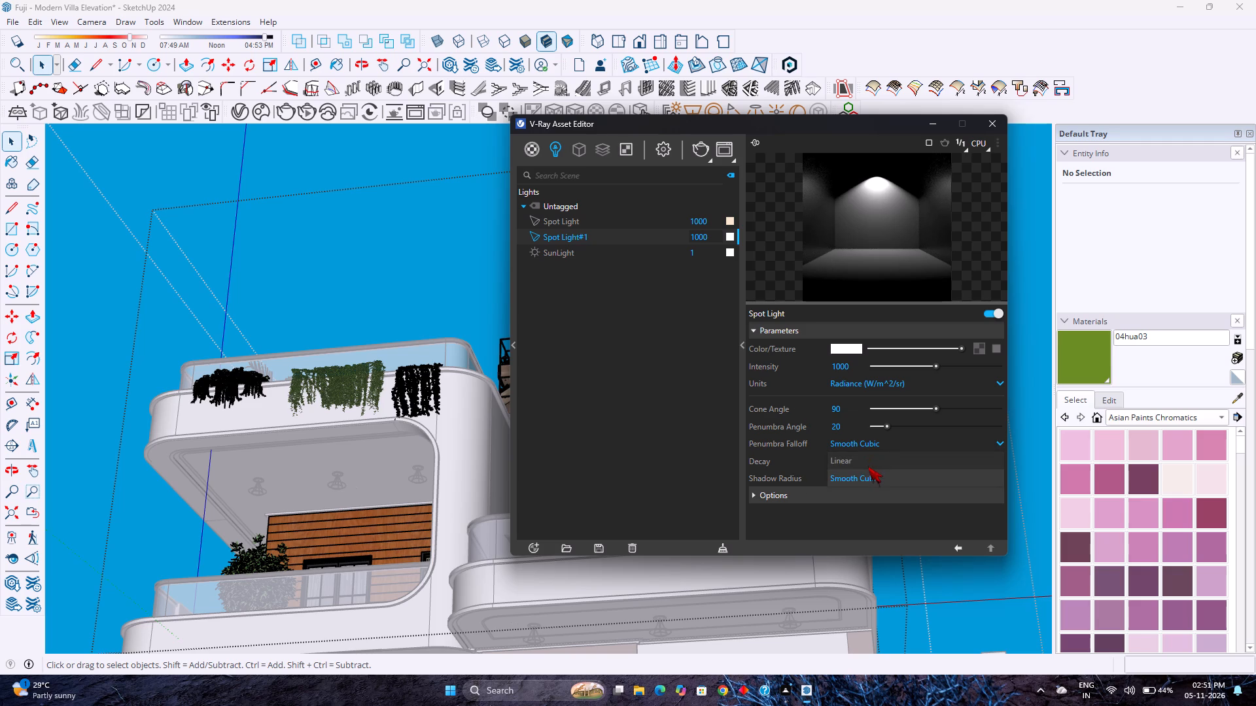
left_click(863, 459)
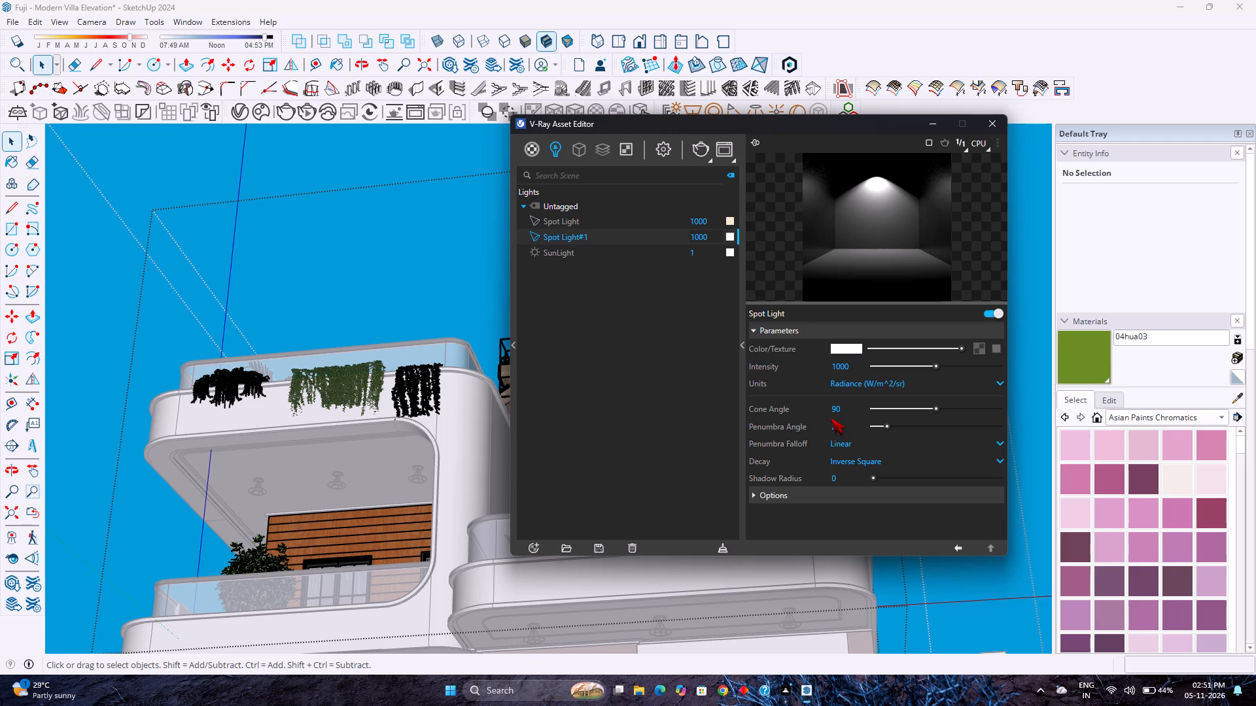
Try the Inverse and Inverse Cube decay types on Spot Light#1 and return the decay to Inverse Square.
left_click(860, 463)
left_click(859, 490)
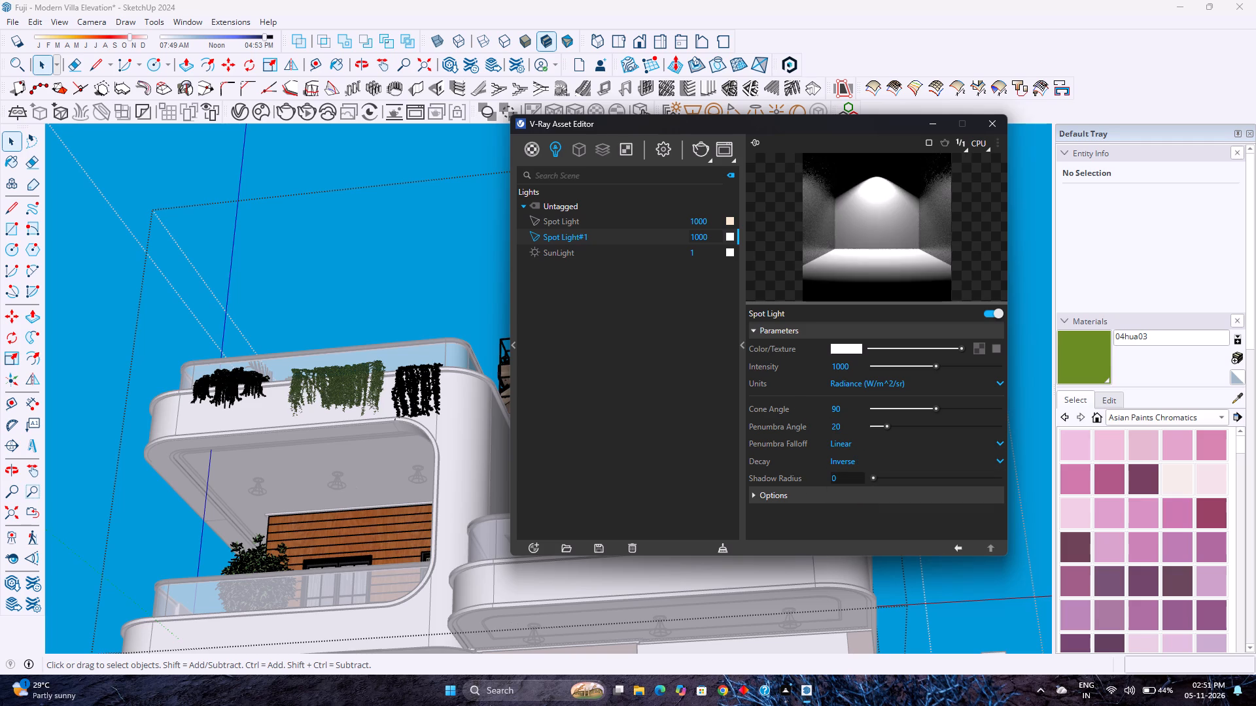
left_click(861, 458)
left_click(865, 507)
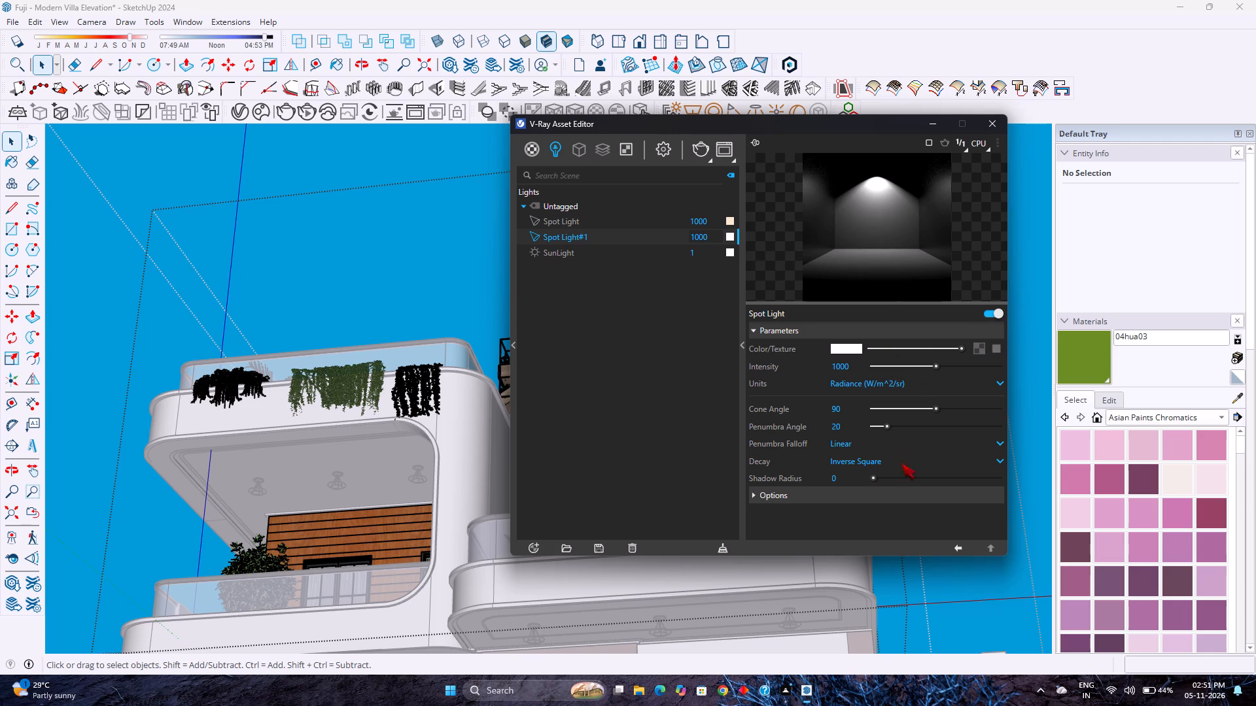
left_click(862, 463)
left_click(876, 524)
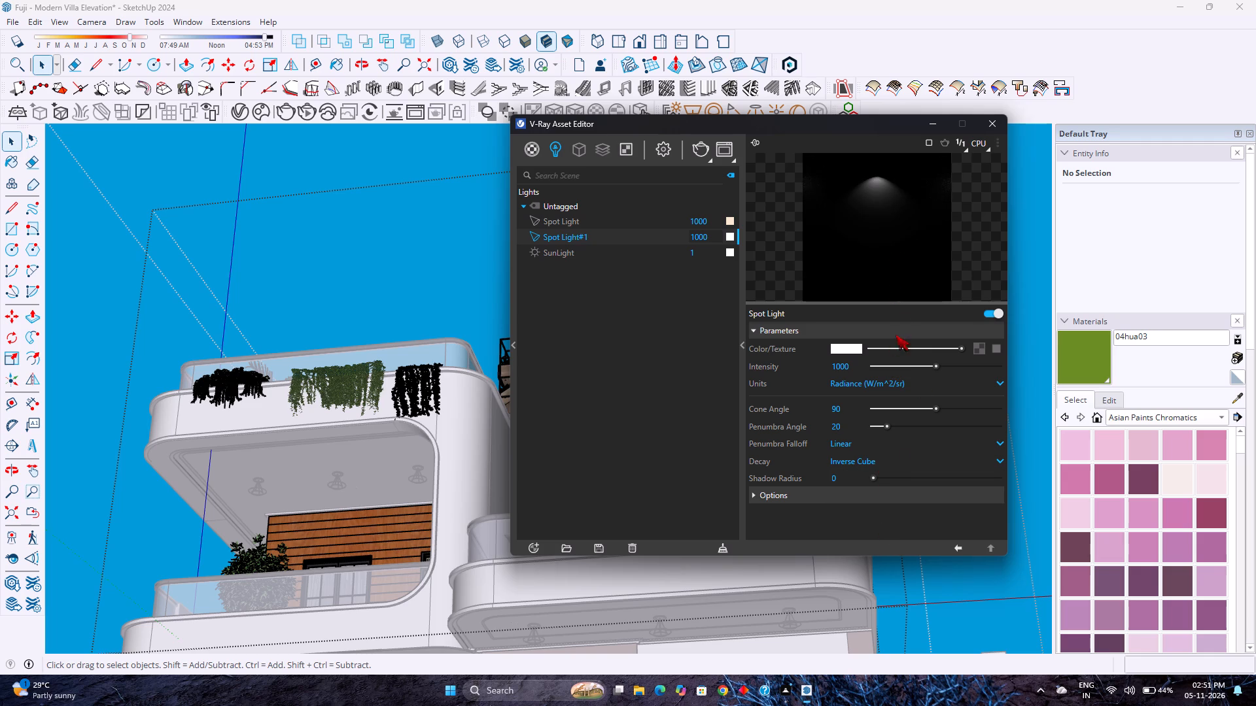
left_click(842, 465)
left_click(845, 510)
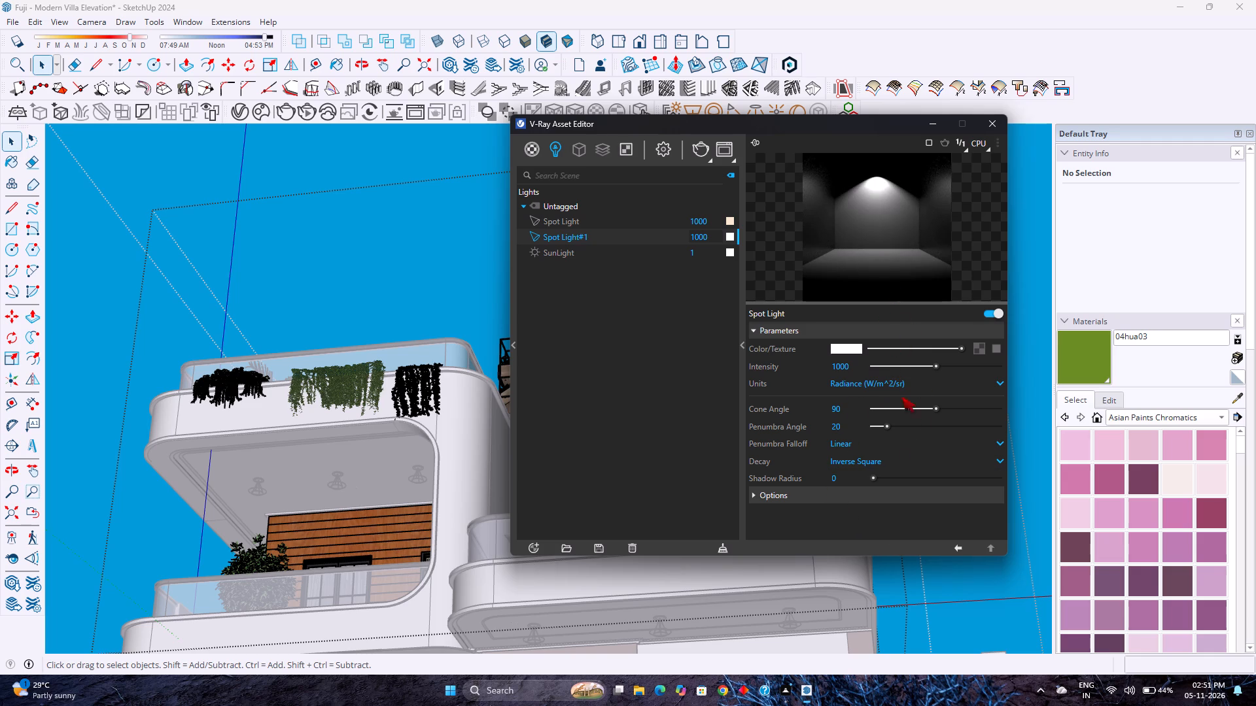
Minimise the Asset Editor, leave the open group's editing mode and frame the whole villa in the standard Front view.
left_click(932, 123)
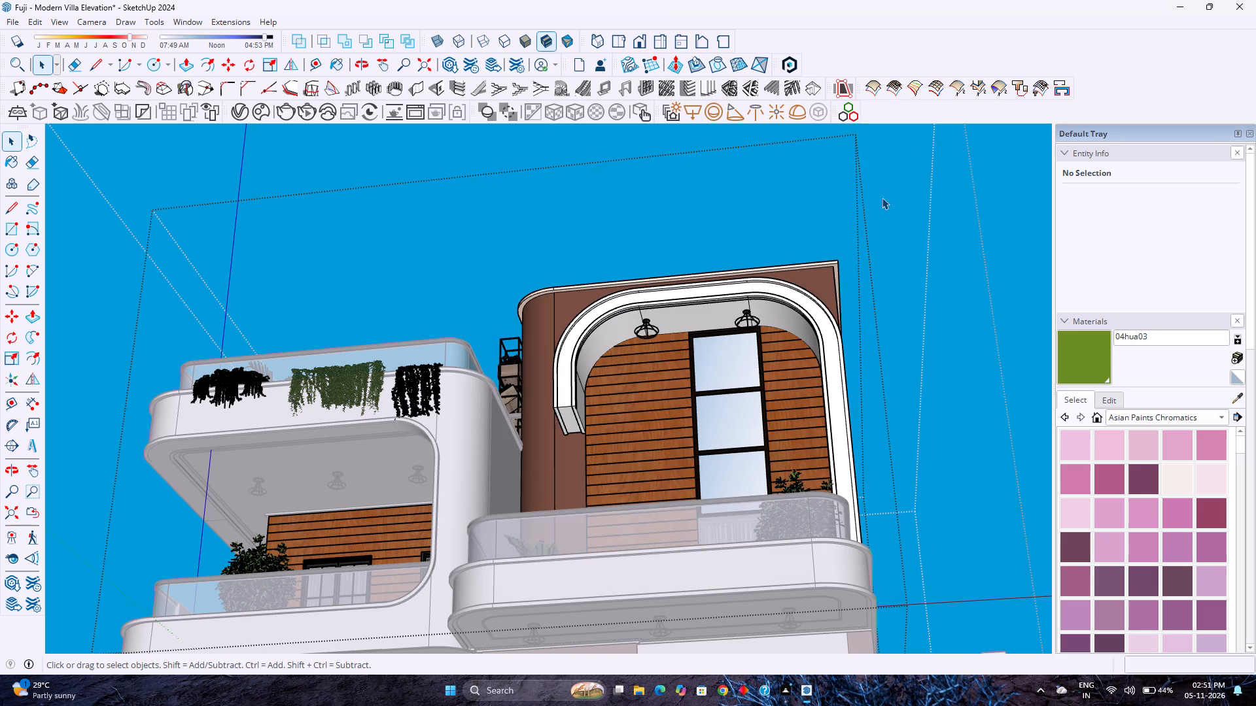
scroll(654, 472, "down", 10)
left_click(790, 418)
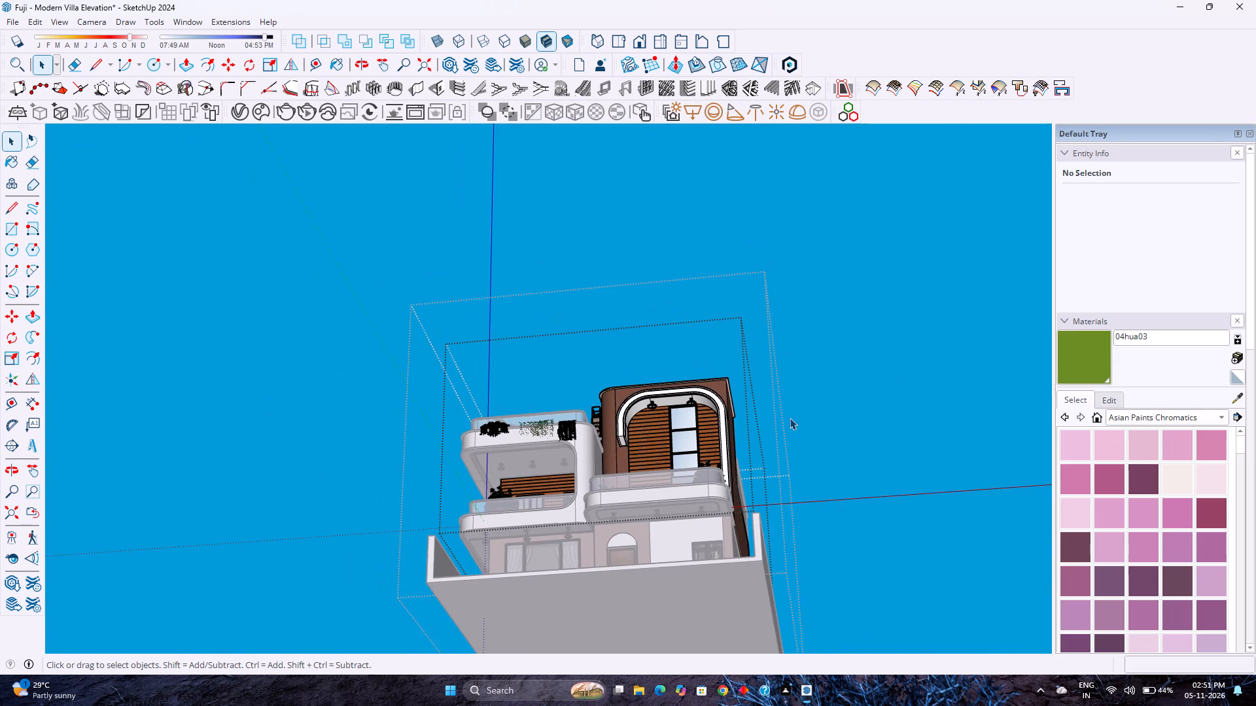
left_click(782, 401)
middle_click_drag(867, 479, 867, 486)
middle_click(869, 499)
middle_click(869, 504)
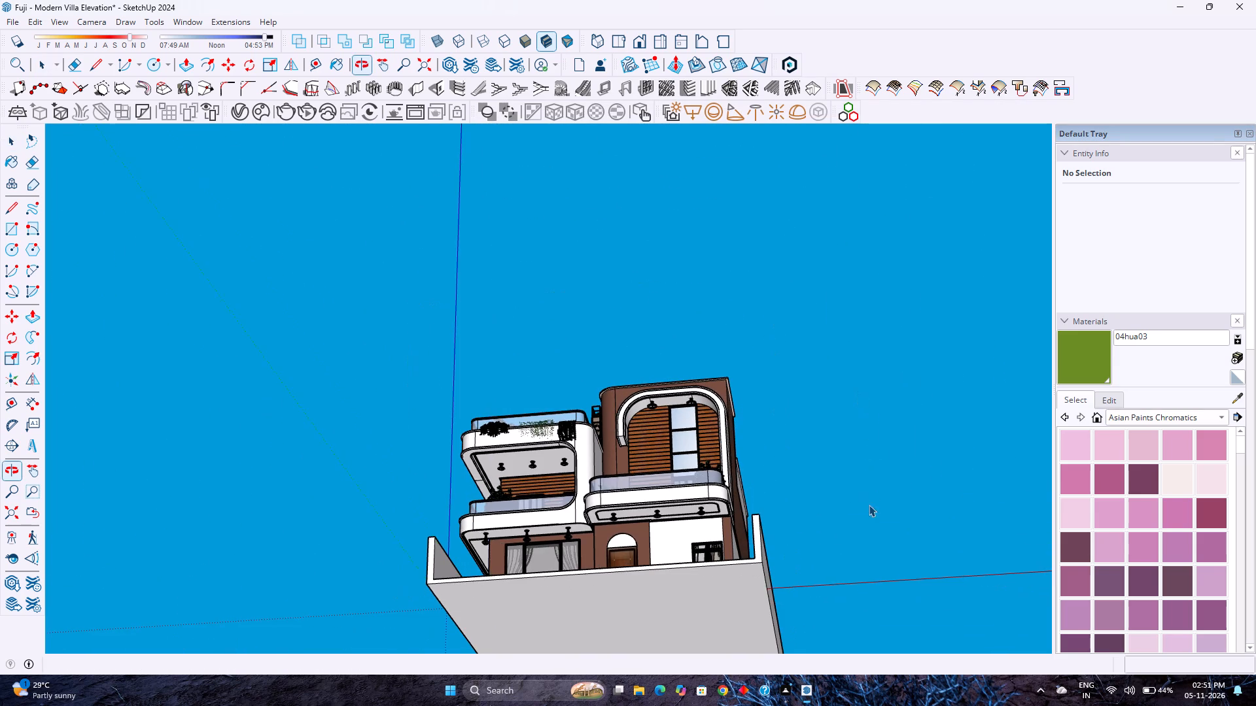
scroll(869, 505, "down", 1)
left_click(639, 42)
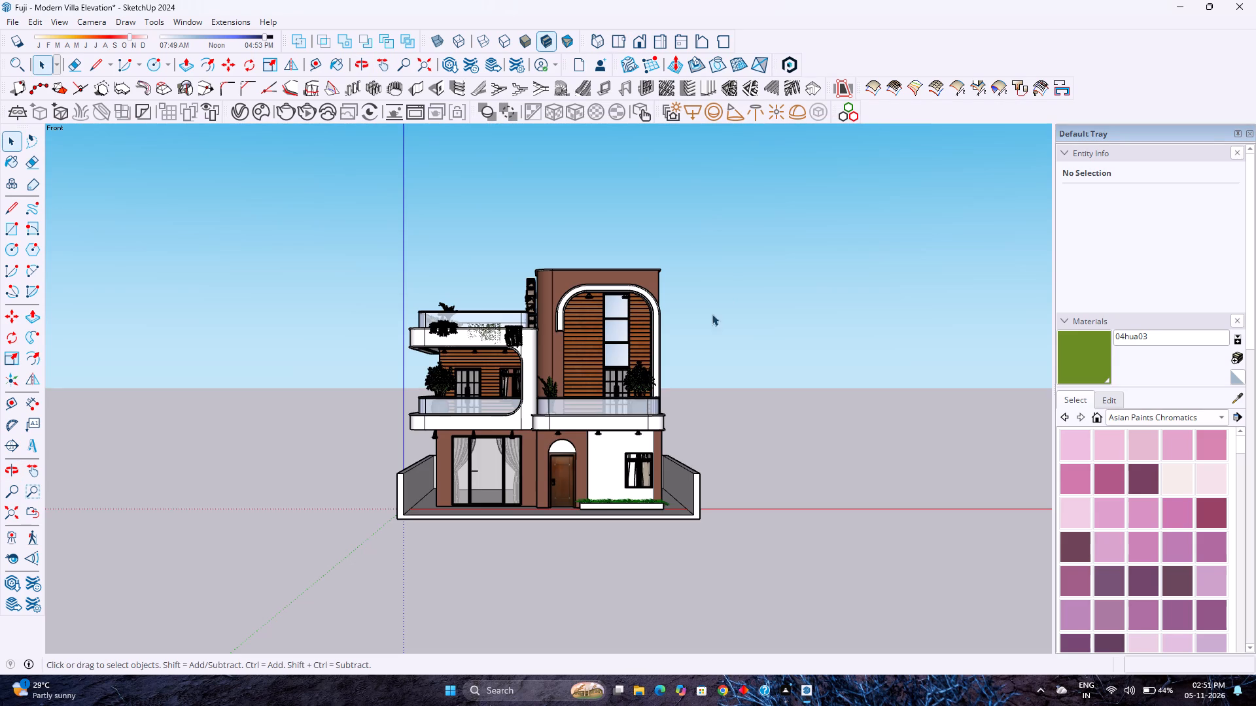
scroll(503, 375, "up", 5)
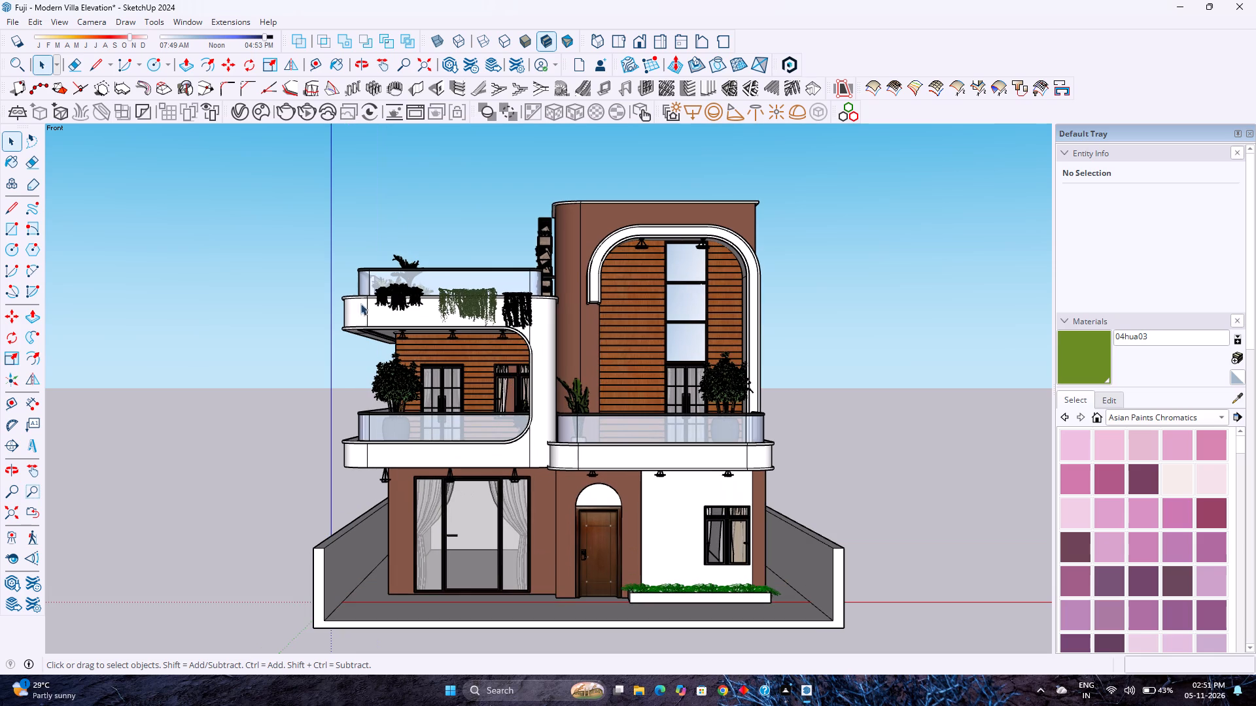
Start a V-Ray interactive render of the front view and move the Frame Buffer window clear of the V-Ray tools.
left_click(299, 114)
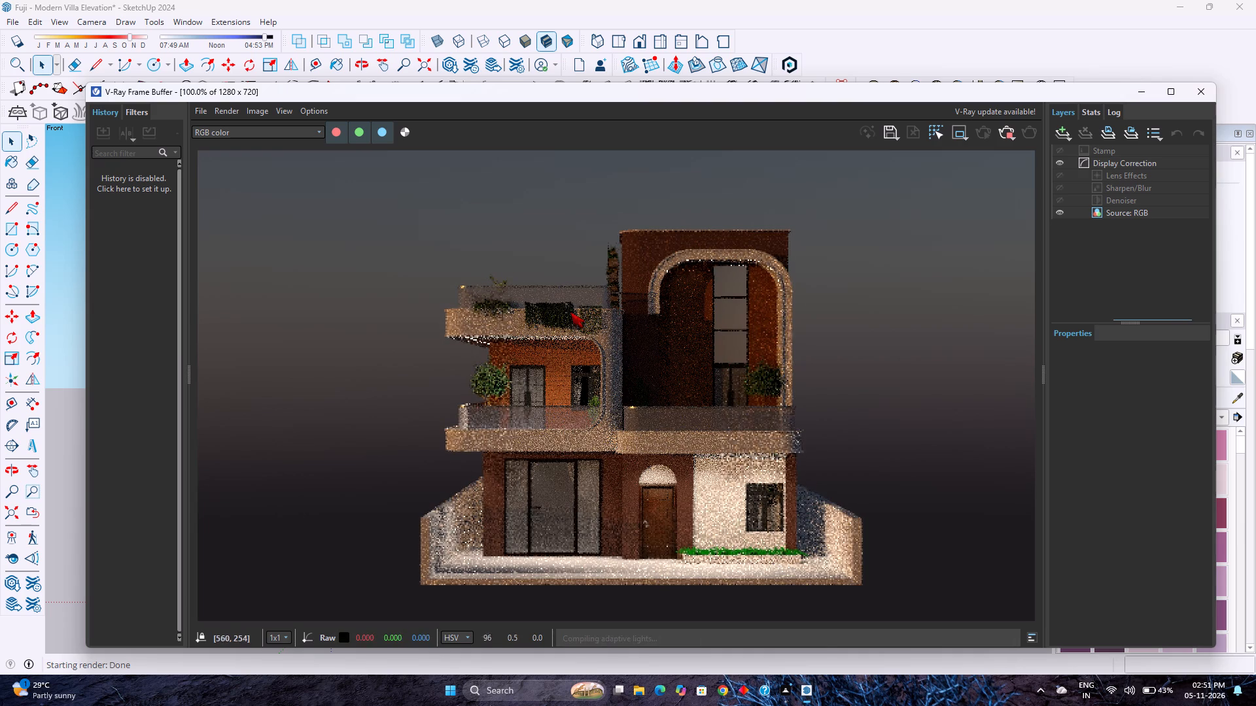
left_click_drag(706, 99, 691, 101)
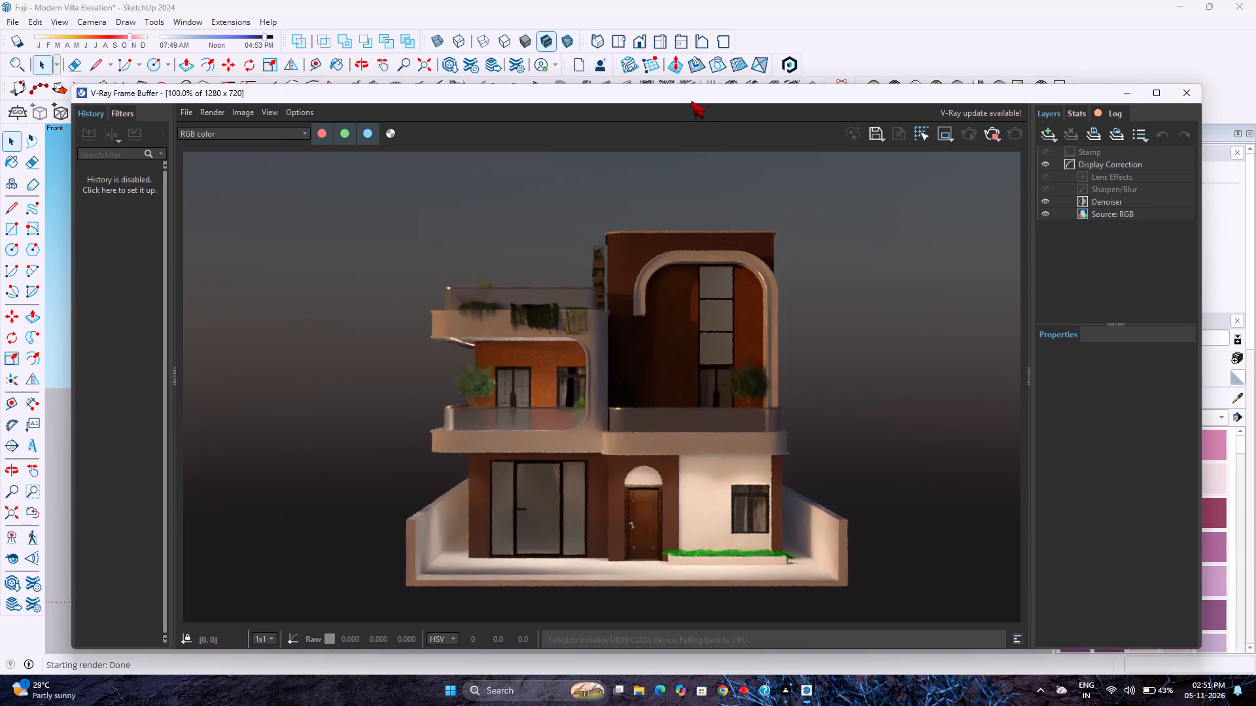
left_click_drag(691, 101, 655, 108)
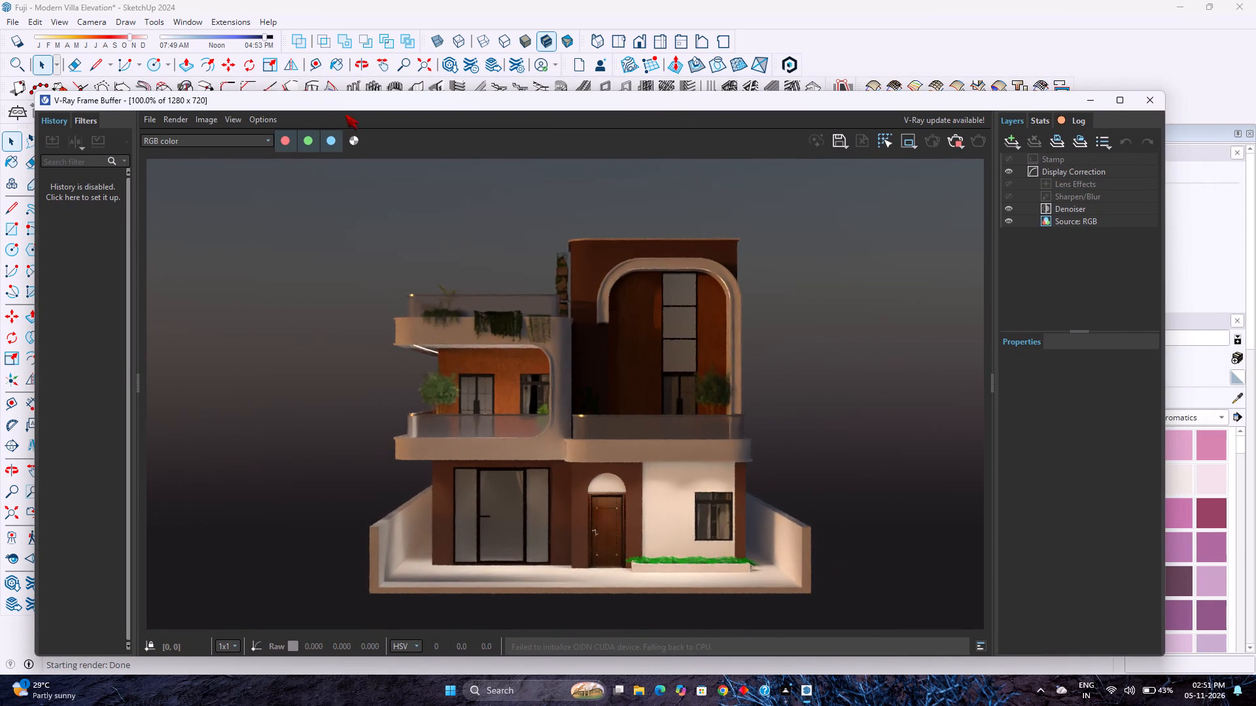
left_click_drag(361, 102, 368, 118)
left_click_drag(305, 118, 305, 124)
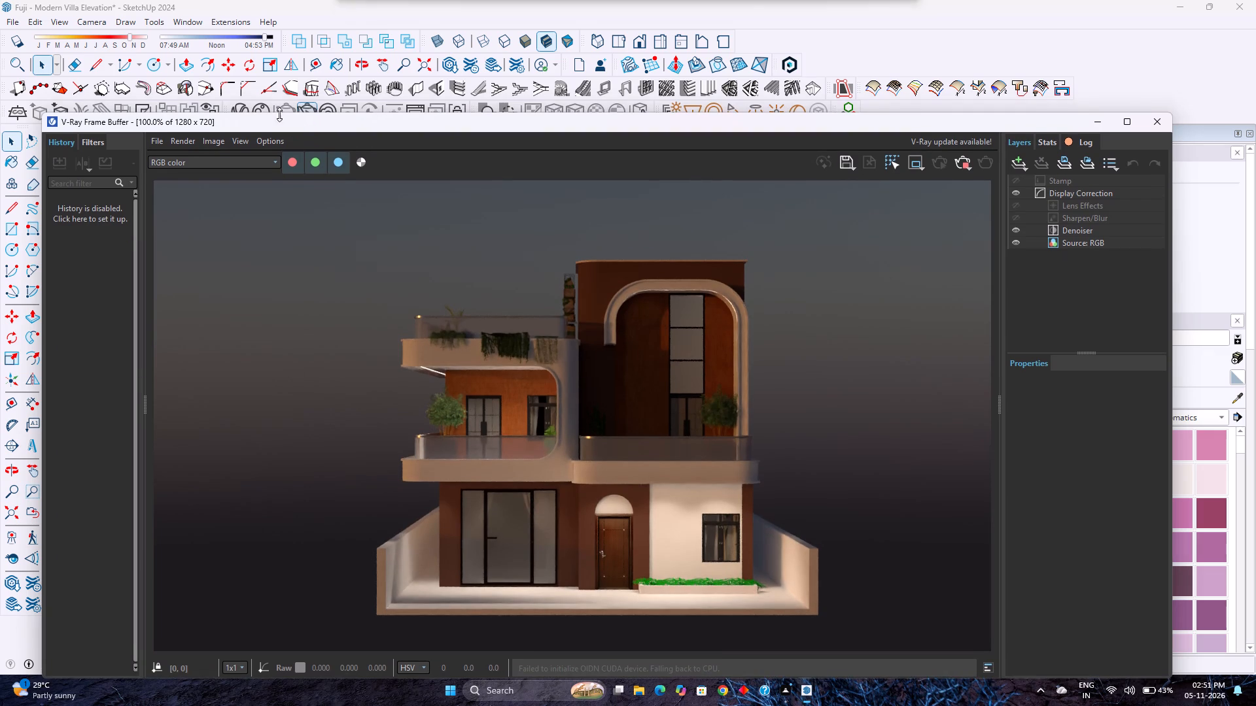
In the V-Ray Asset Editor, set the units of Spot Light#1 to Radiant power (W), then minimise the editor to check the render.
left_click(241, 109)
left_click(888, 384)
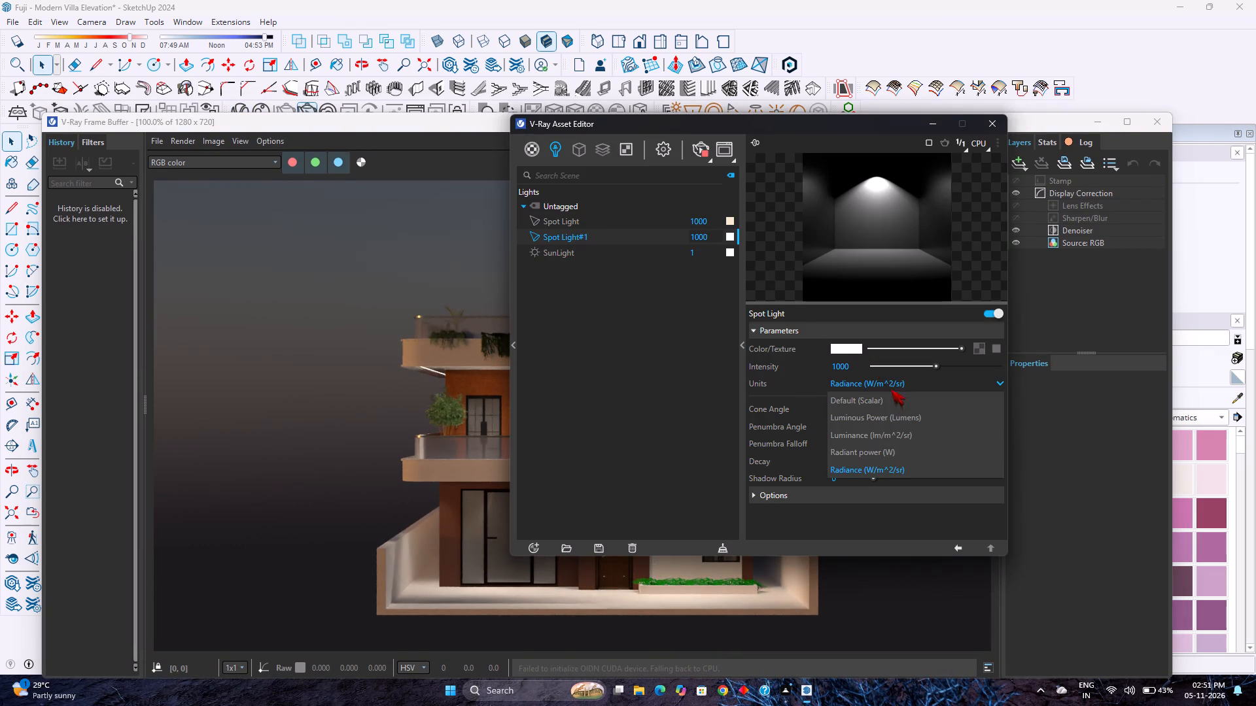
left_click(898, 445)
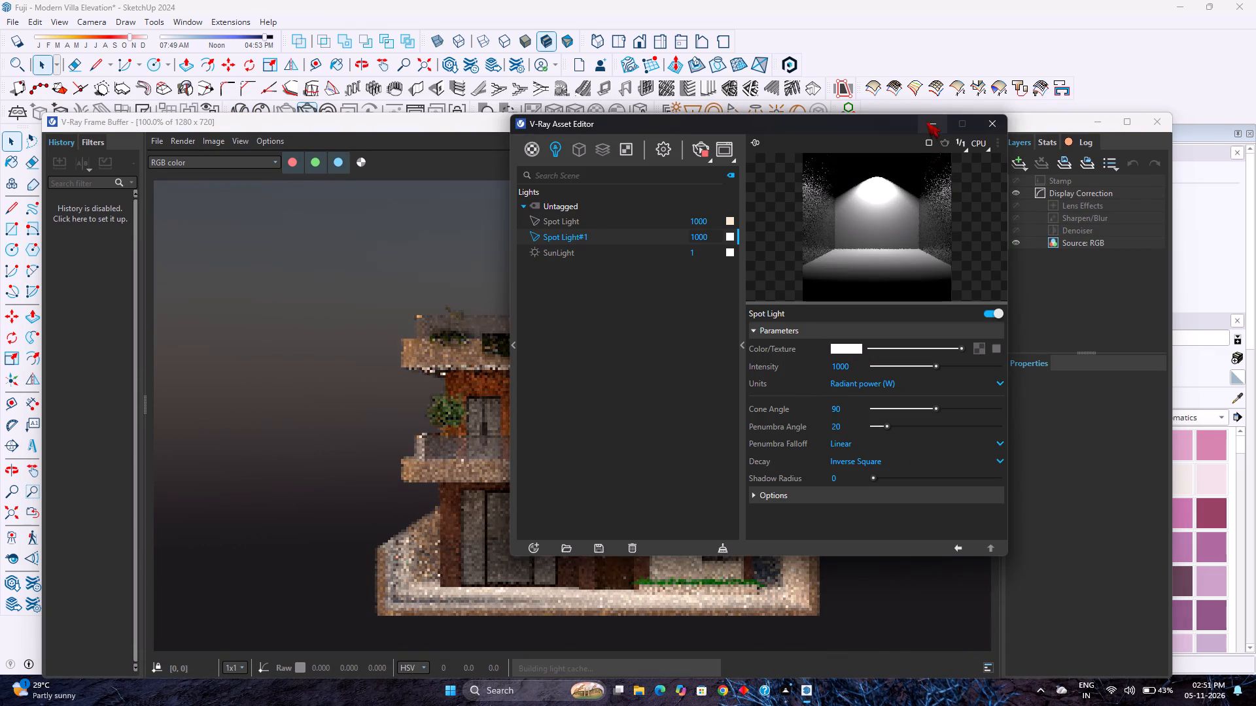
left_click(926, 120)
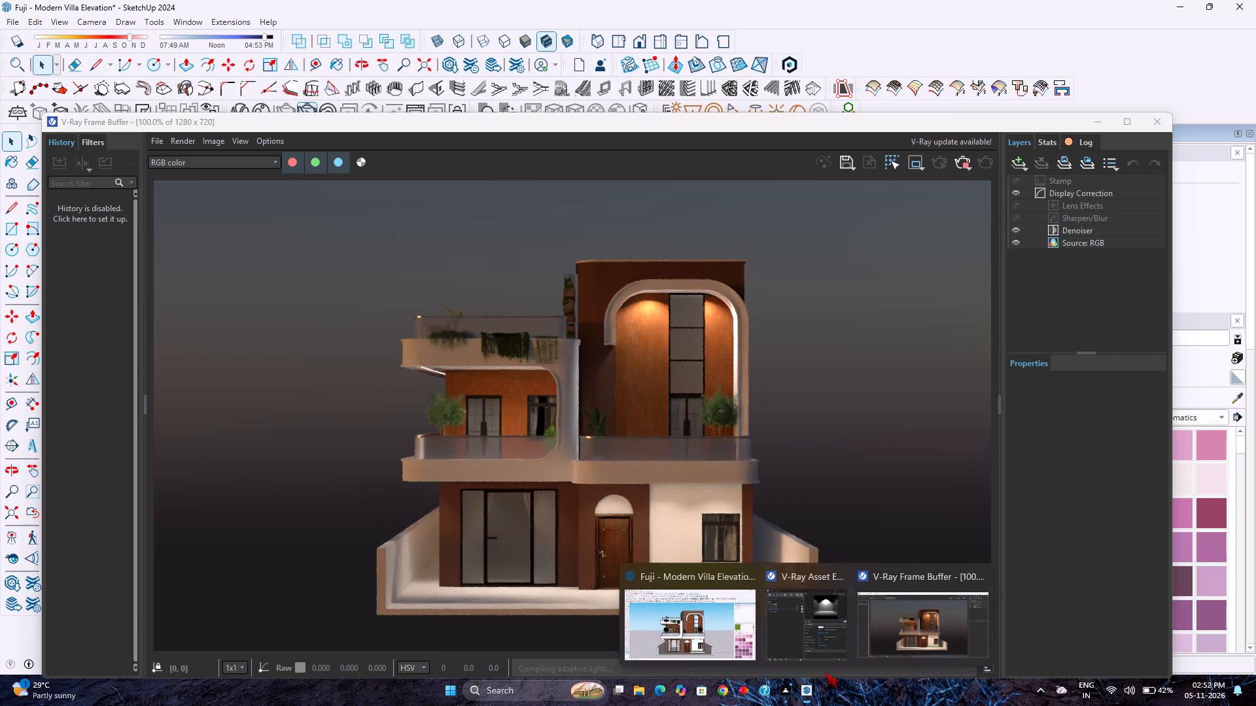
Reopen the V-Ray Asset Editor and set the intensity of Spot Light#1 to 500.
left_click(820, 640)
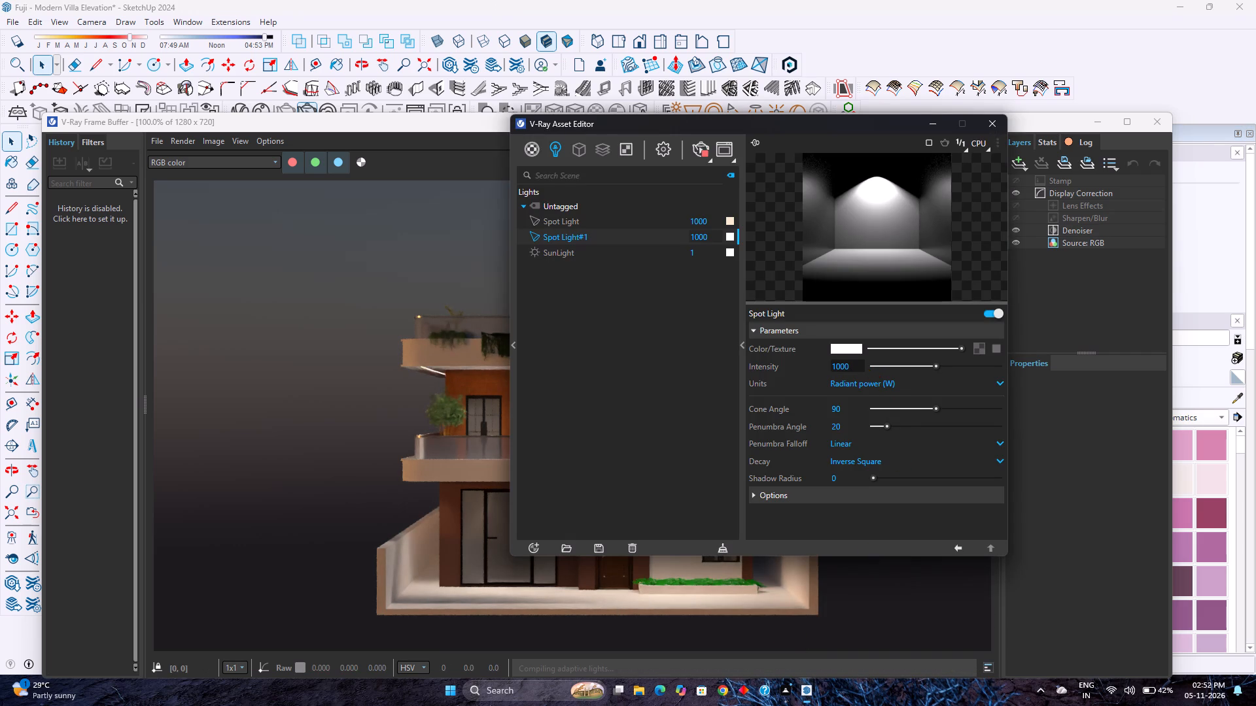
left_click_drag(861, 367, 827, 375)
type("500")
key("Return")
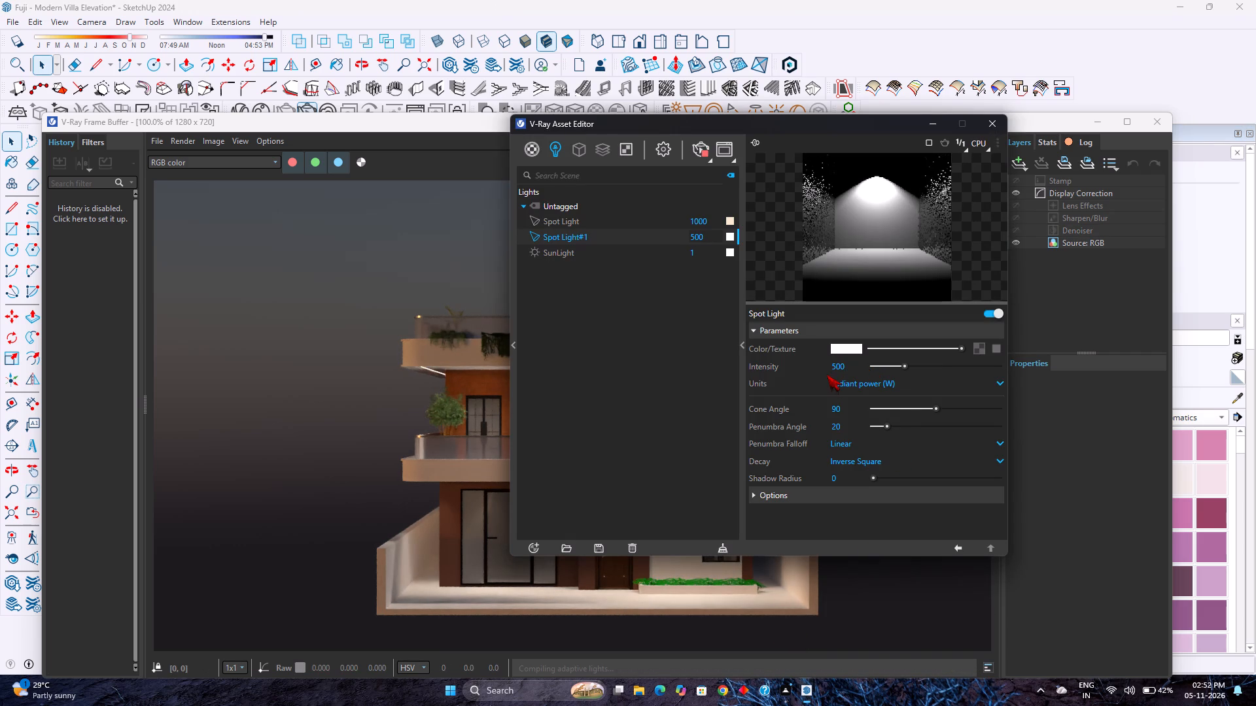
Change the Spot Light#1 colour from white to a warm cream of about 4735 K, then minimise the Asset Editor to check the render.
left_click(848, 349)
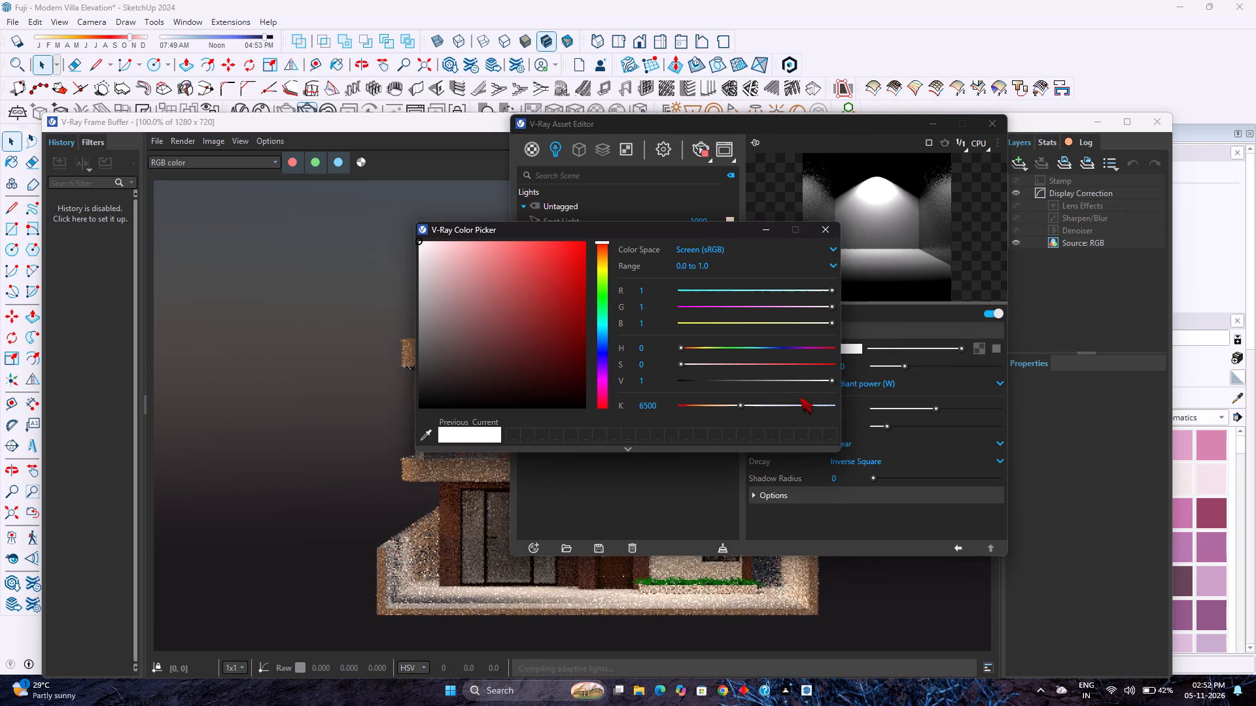
left_click(606, 261)
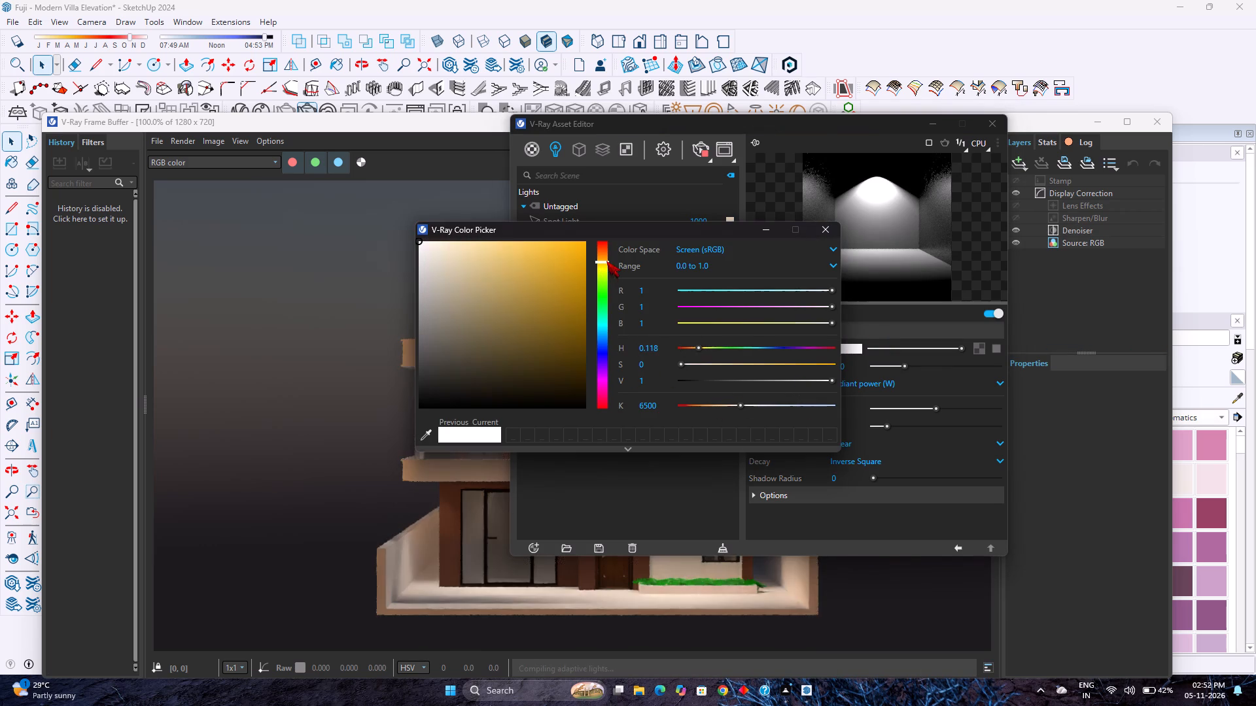
left_click(606, 259)
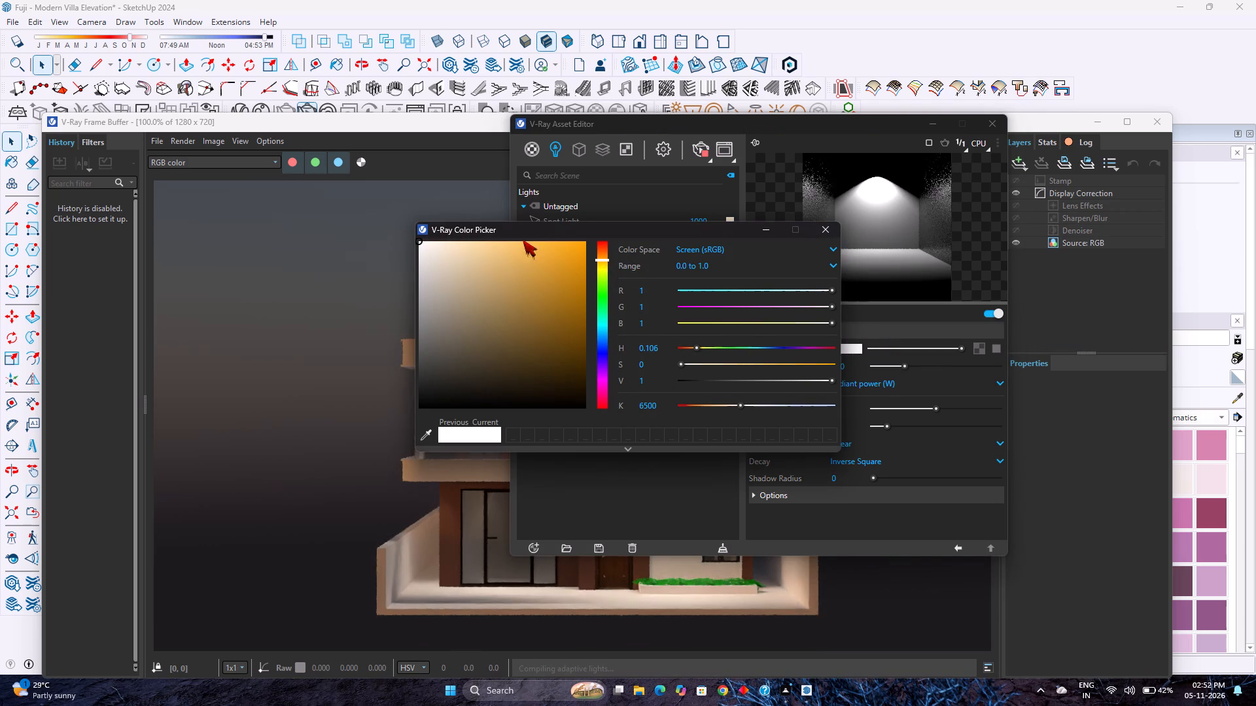
left_click(449, 243)
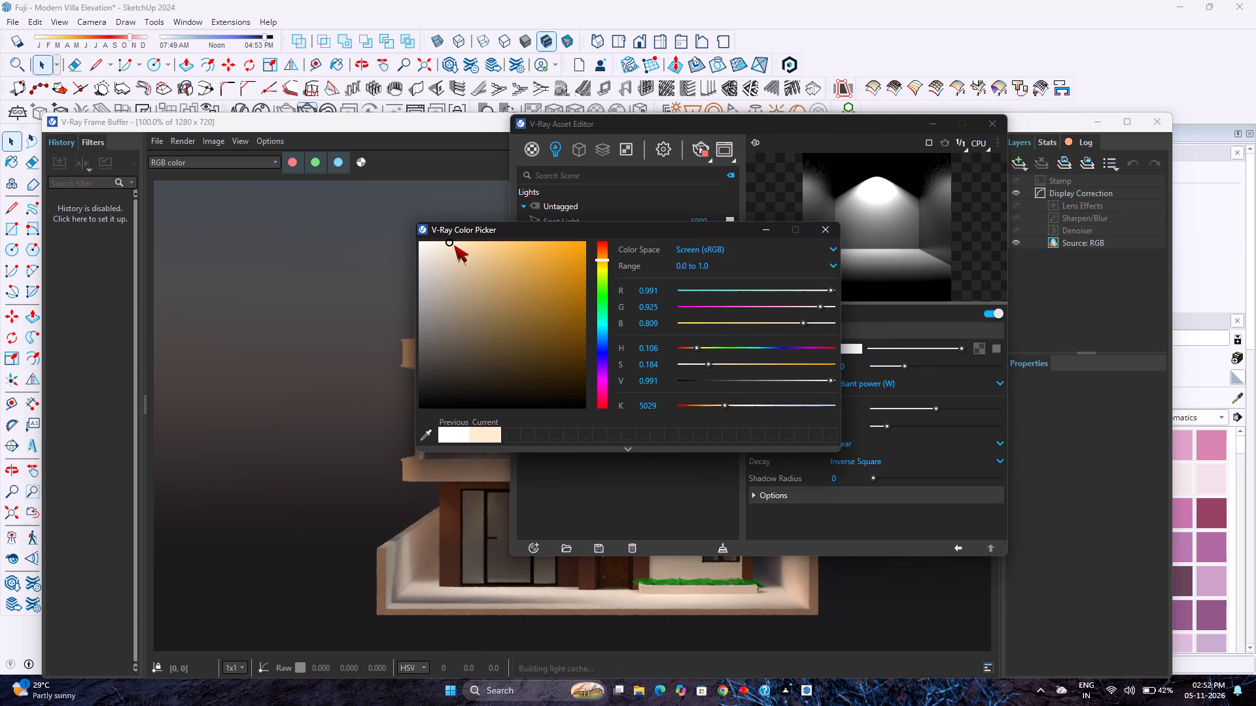
left_click(454, 245)
left_click(460, 242)
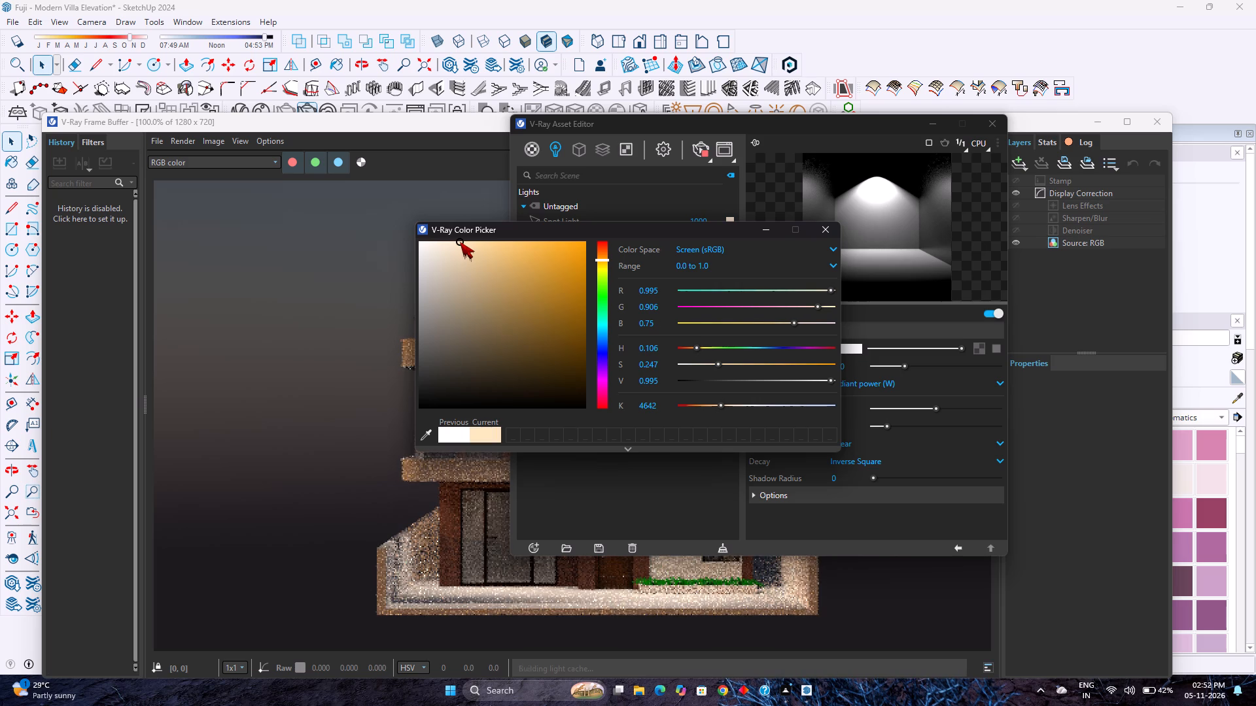
left_click(470, 241)
left_click(482, 244)
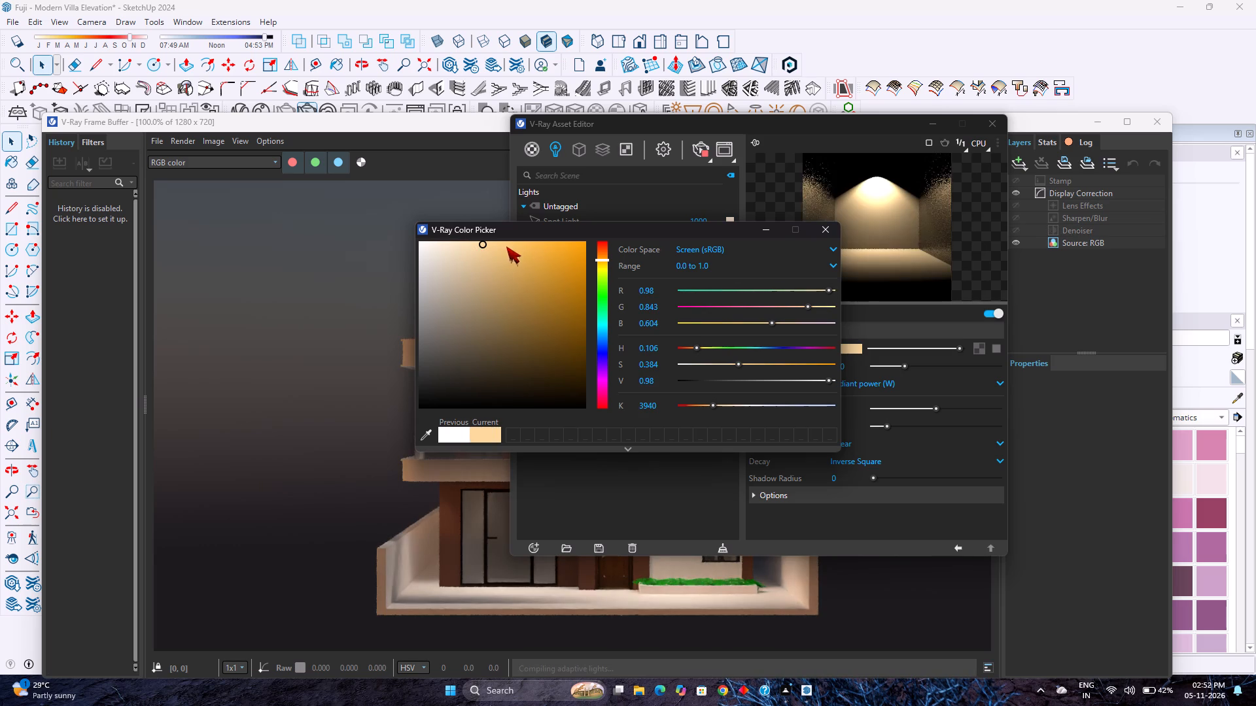
left_click(535, 254)
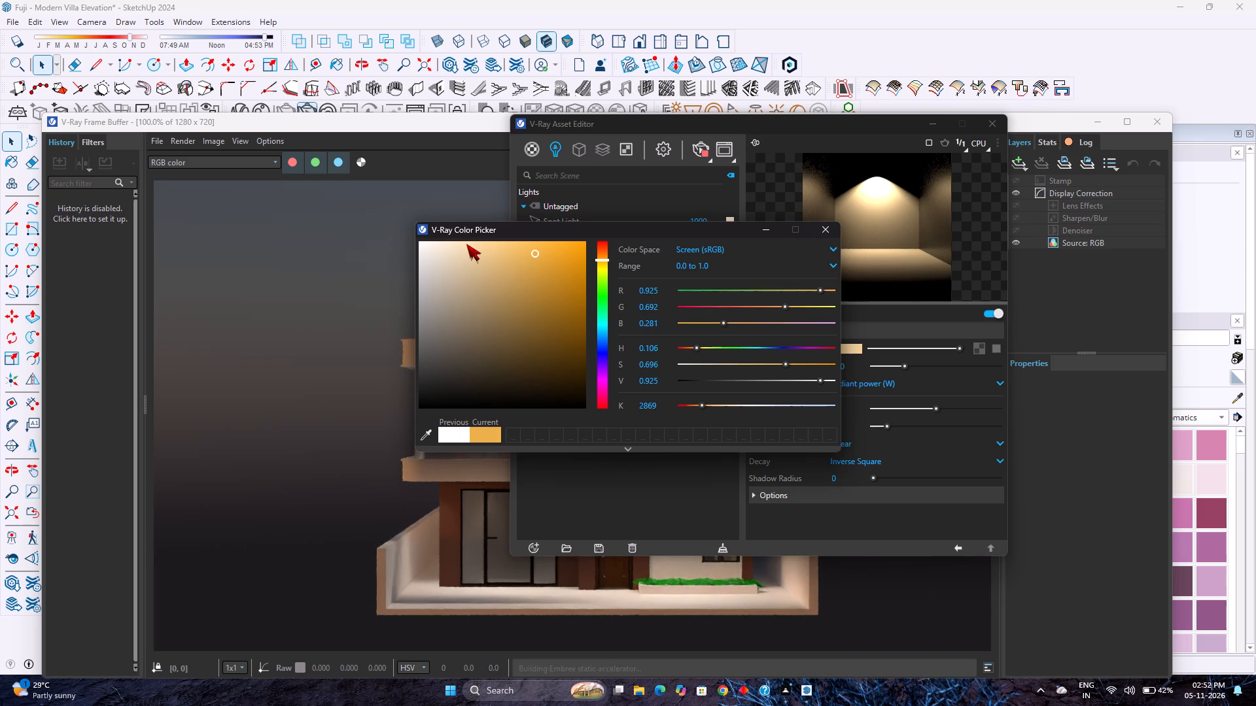
left_click(469, 243)
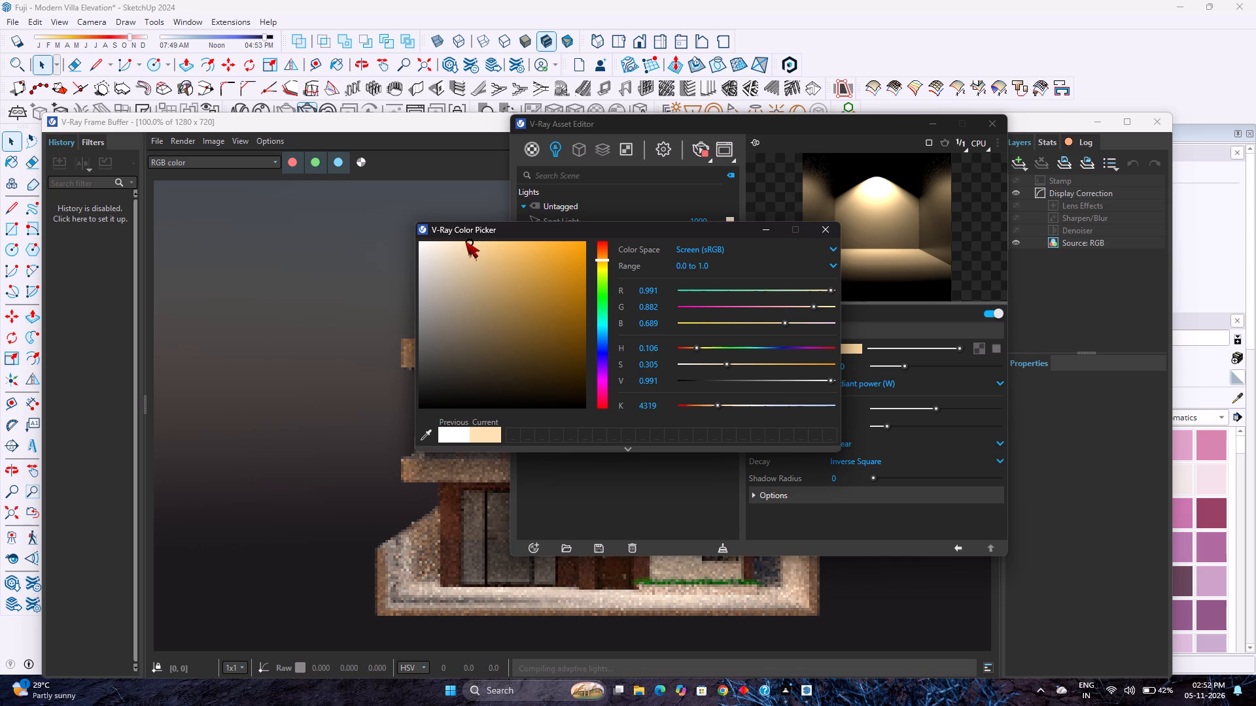
left_click(463, 241)
left_click(456, 243)
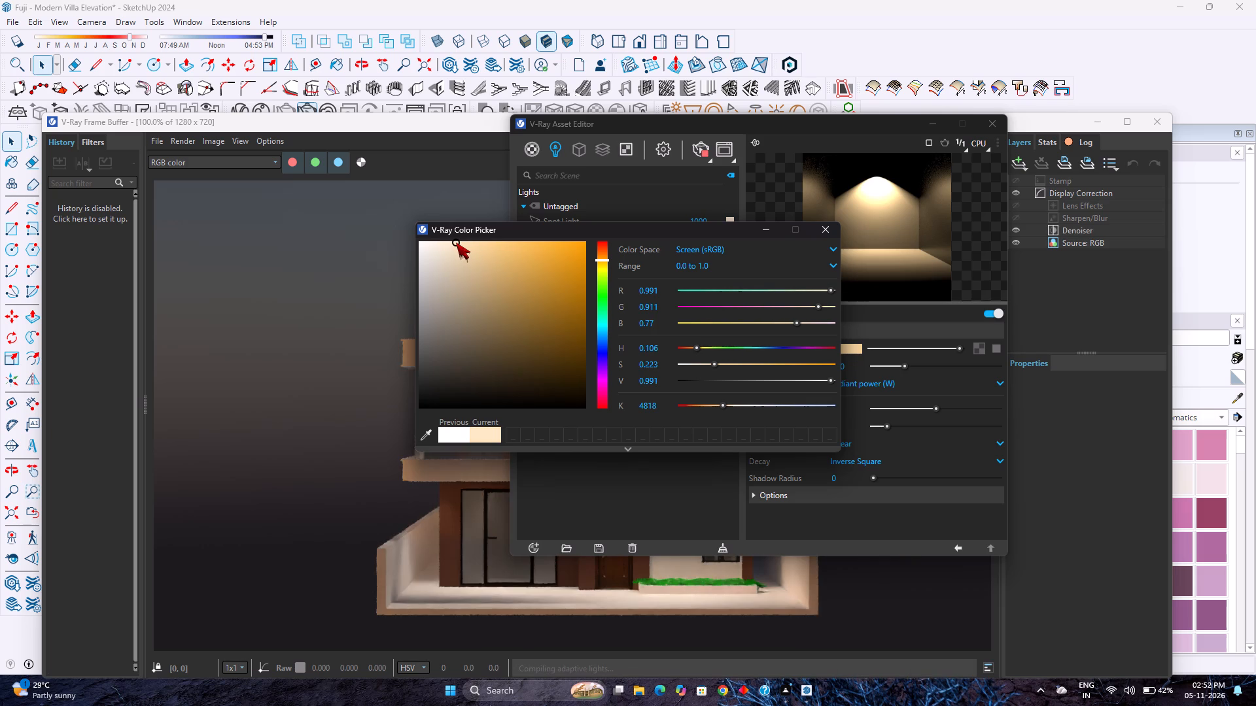
left_click(449, 241)
left_click(440, 243)
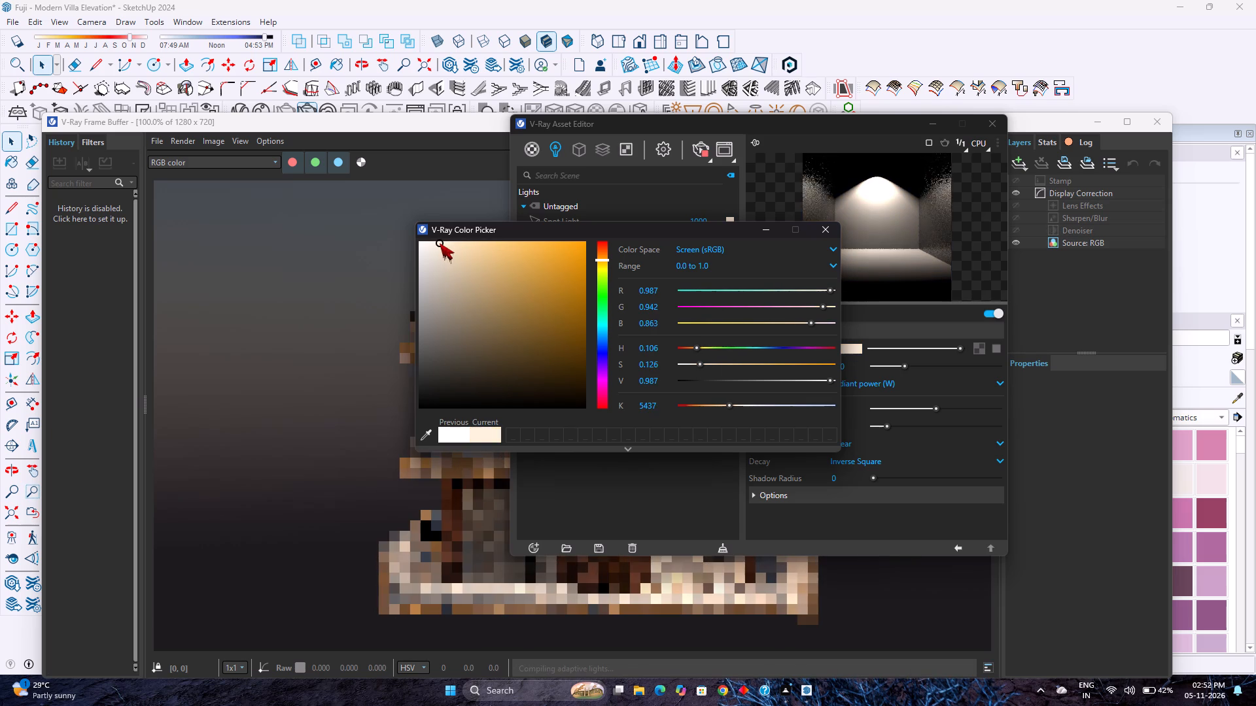
left_click(451, 241)
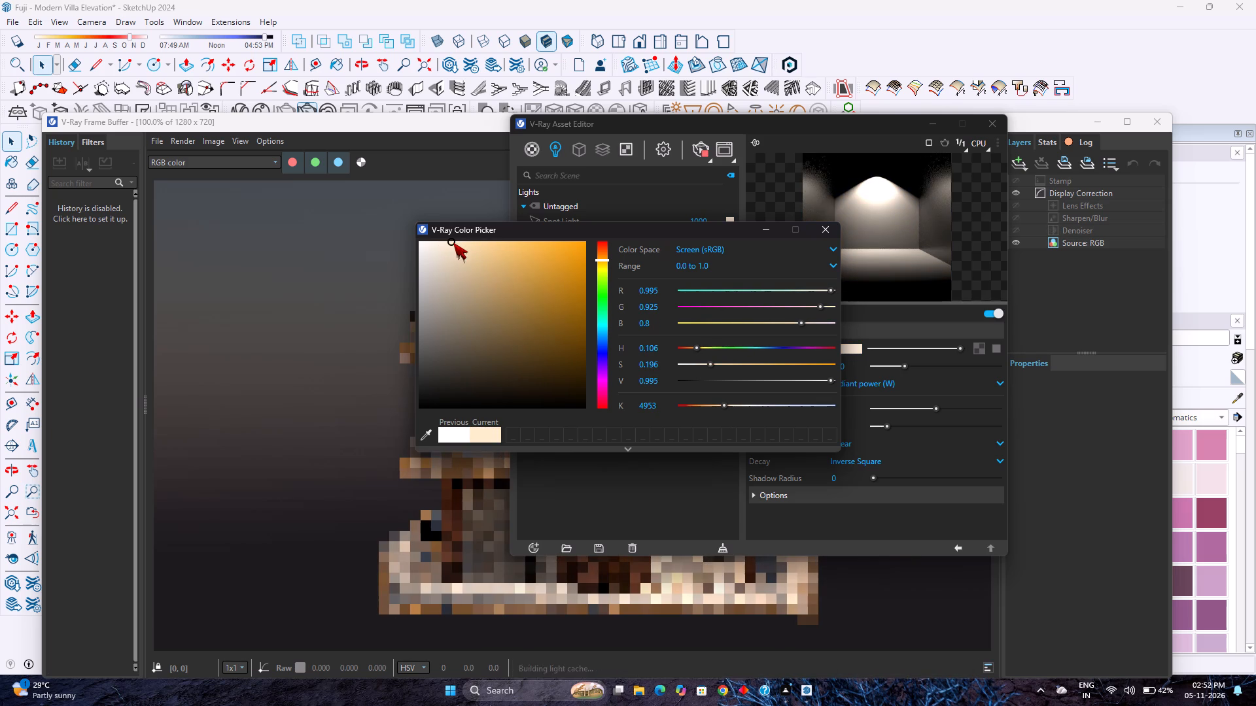
left_click(457, 243)
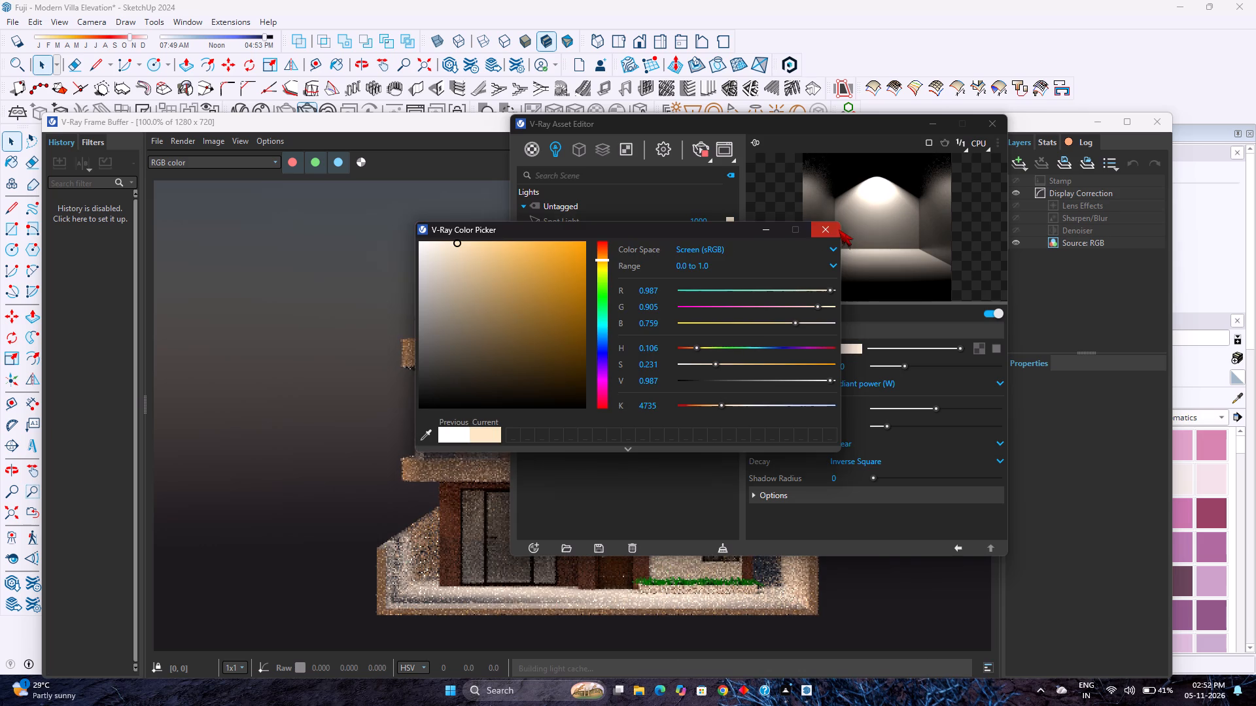
left_click(839, 229)
left_click(930, 120)
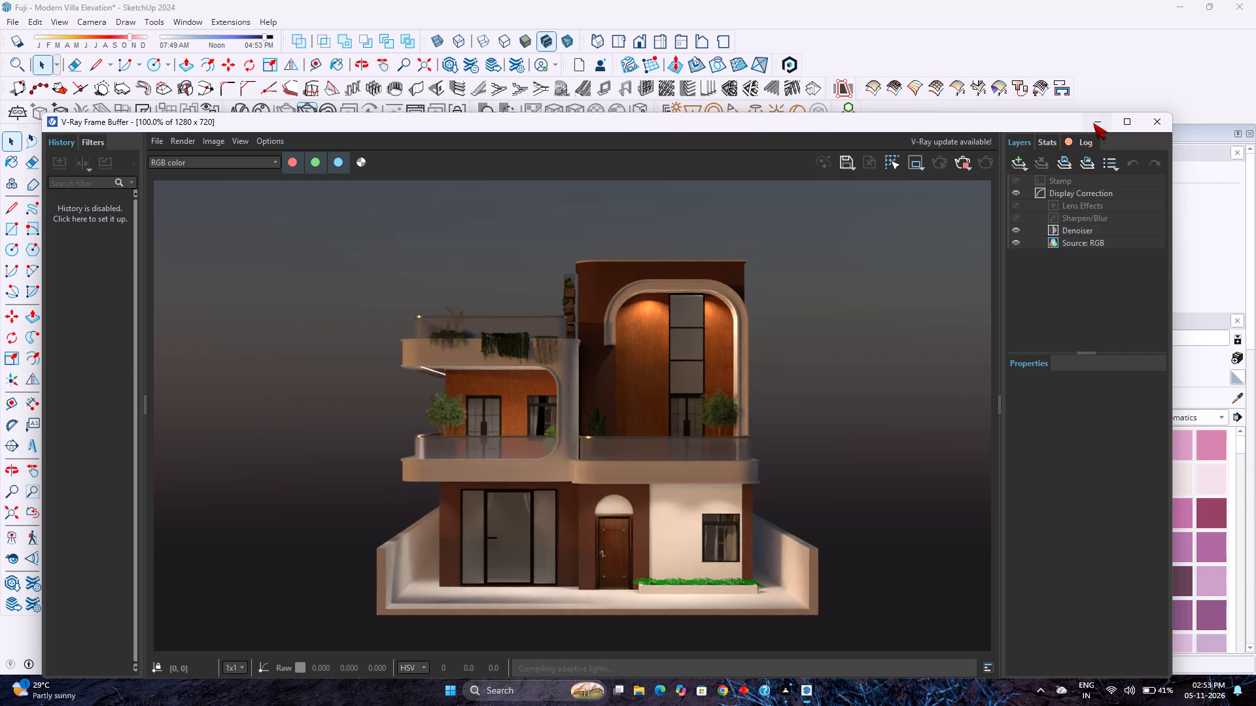
Minimise the Frame Buffer and open the nested groups of the ground-floor sliding glass door down to its panes for editing.
left_click(1093, 123)
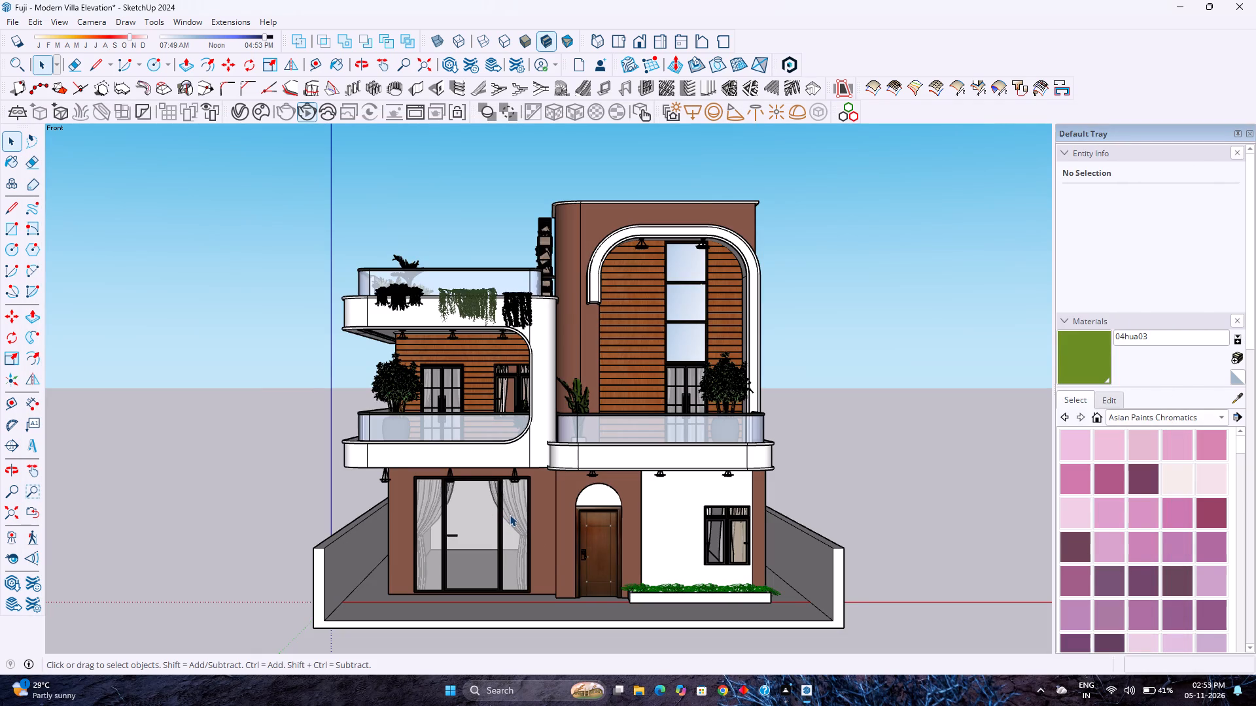
double_click(510, 514)
scroll(510, 514, "up", 3)
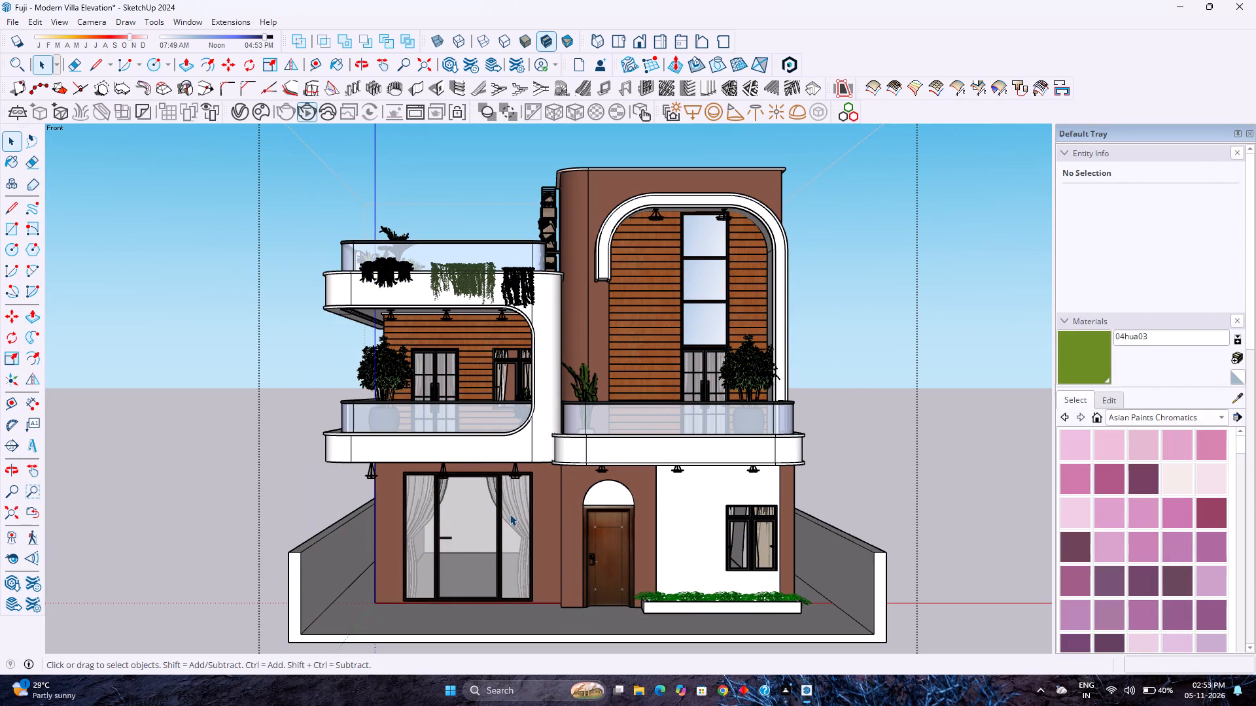
double_click(510, 514)
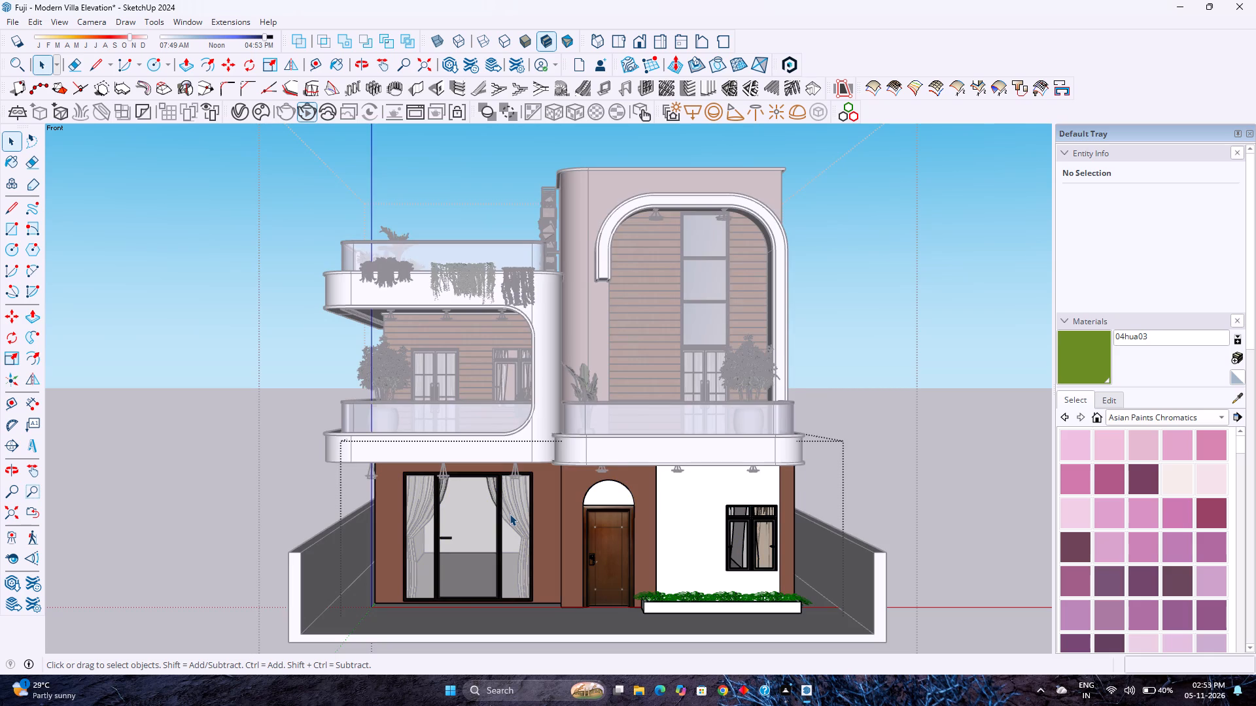
double_click(510, 514)
double_click(510, 514)
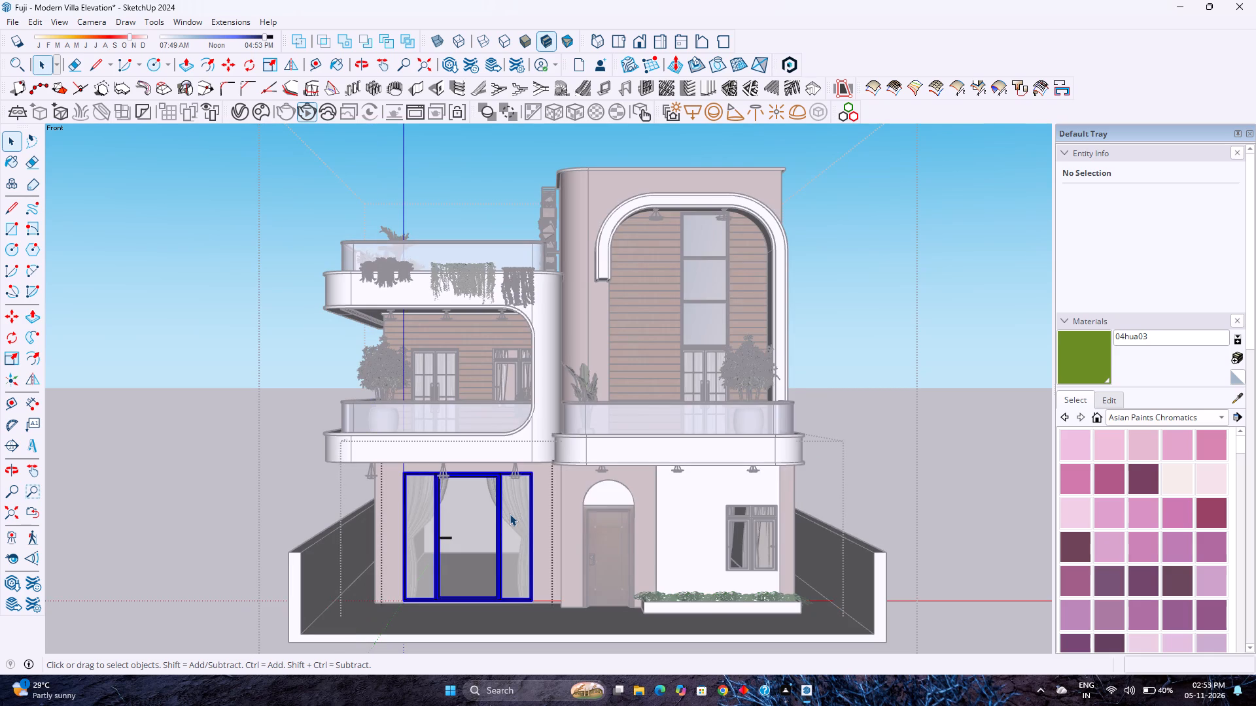
left_click(514, 511)
left_click(514, 511)
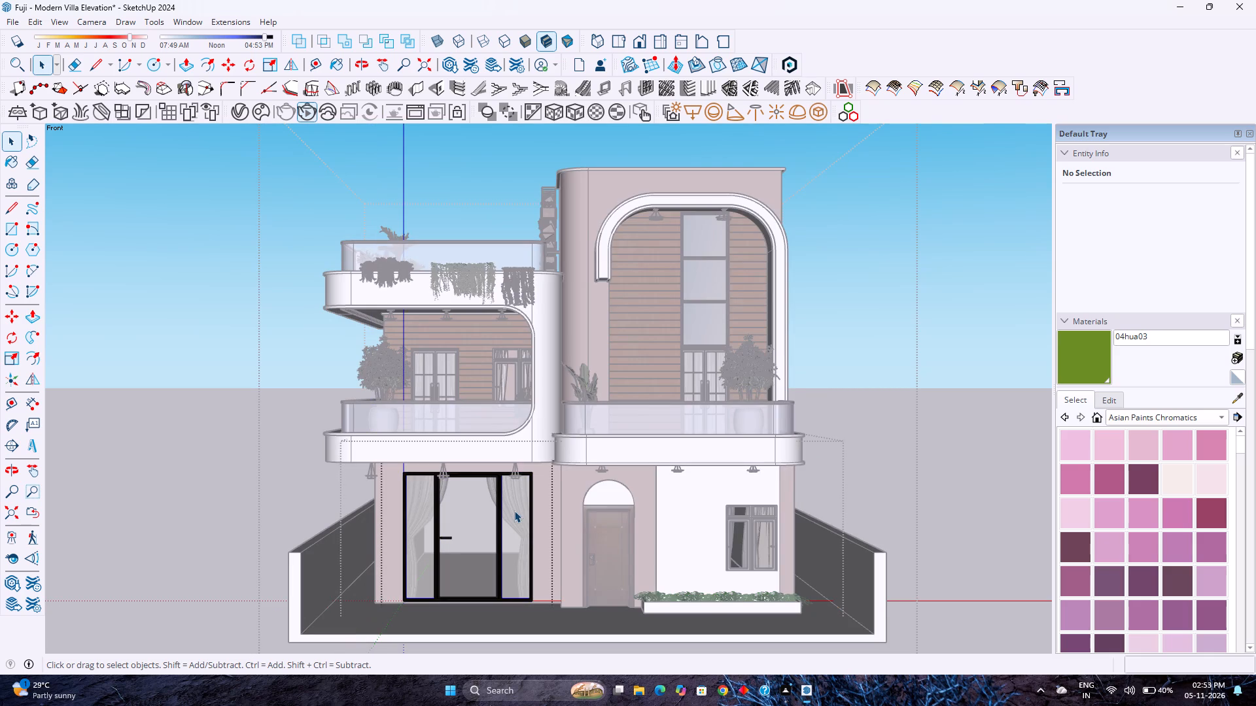
Browse the materials used in the model and pick Translucent_Glass_Gray as the active paint material.
left_click(1113, 415)
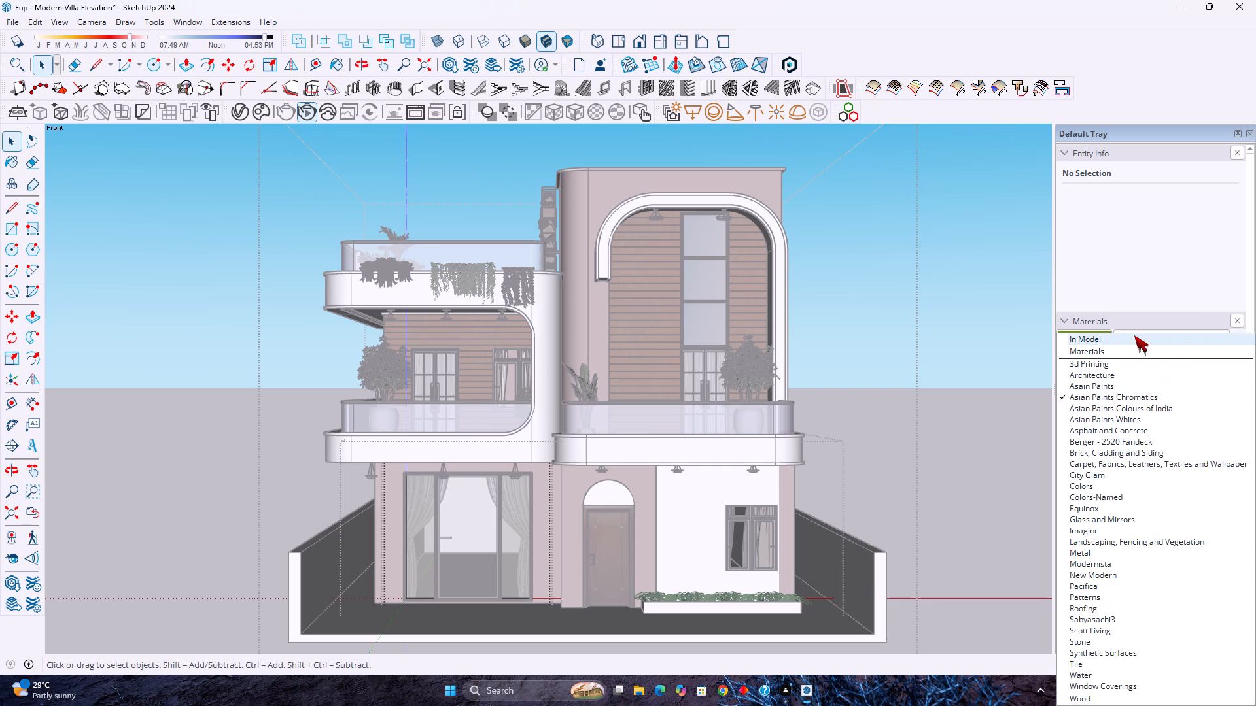
left_click(1134, 335)
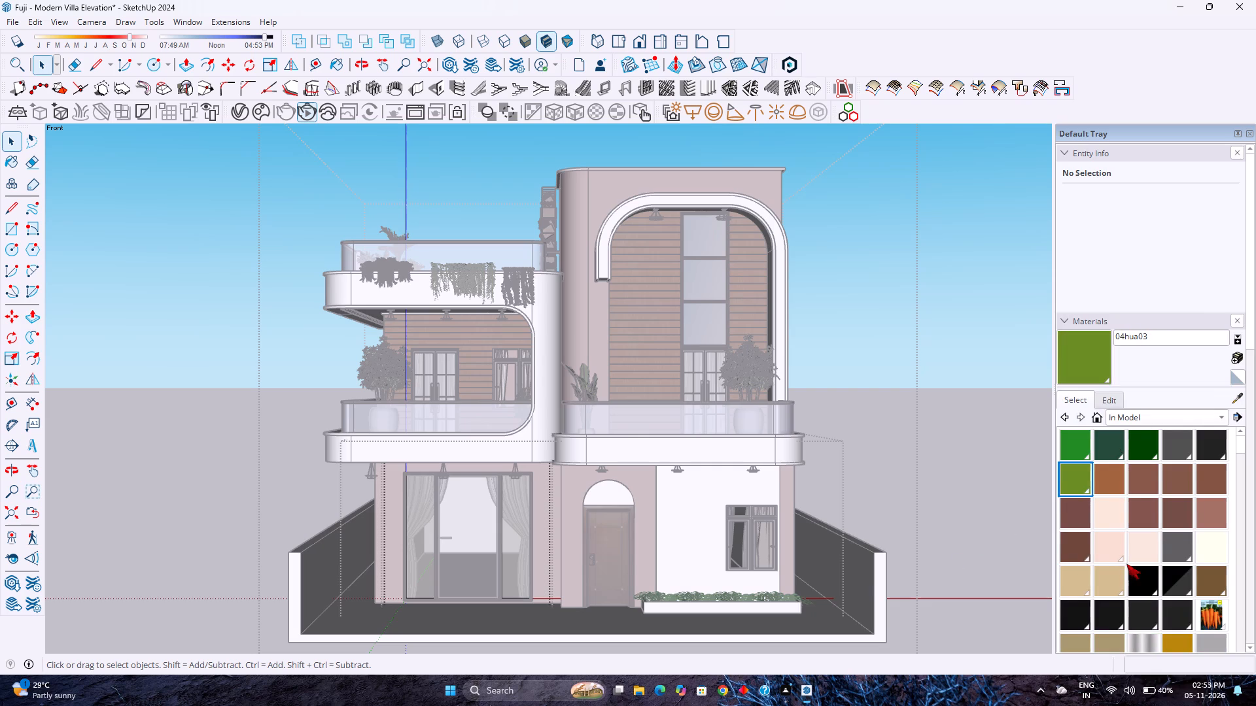
scroll(1126, 563, "down", 13)
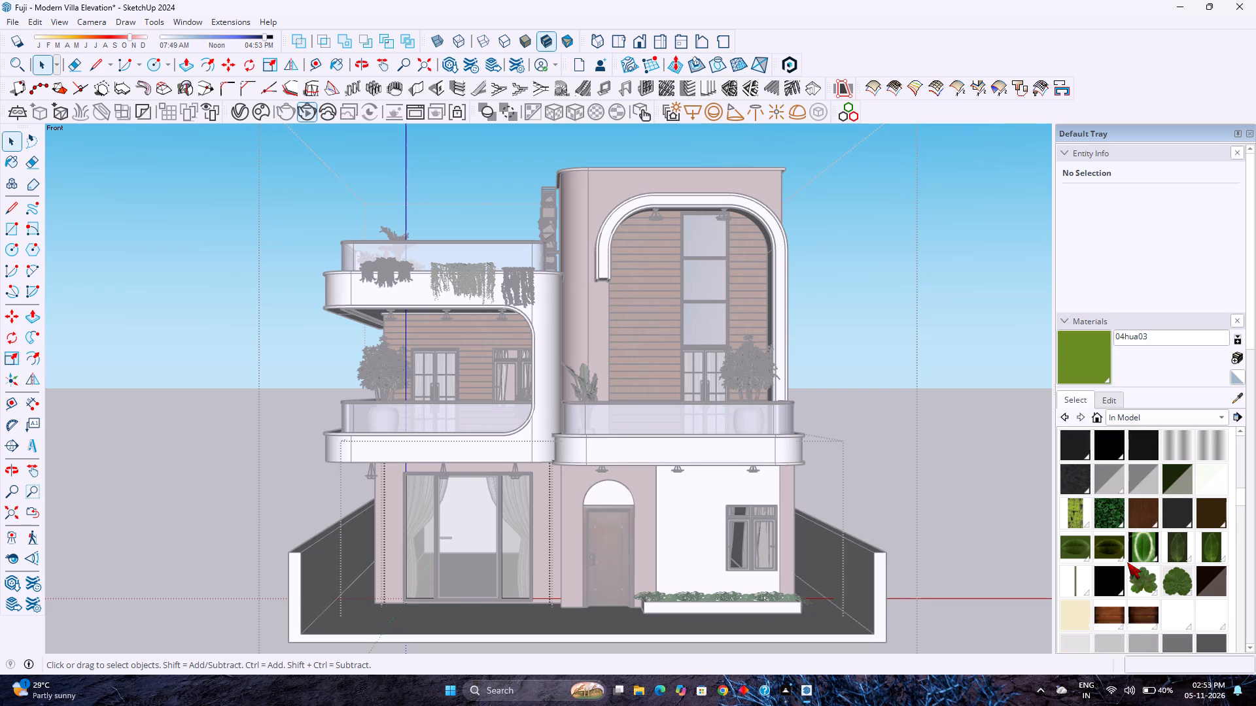
scroll(1127, 562, "down", 20)
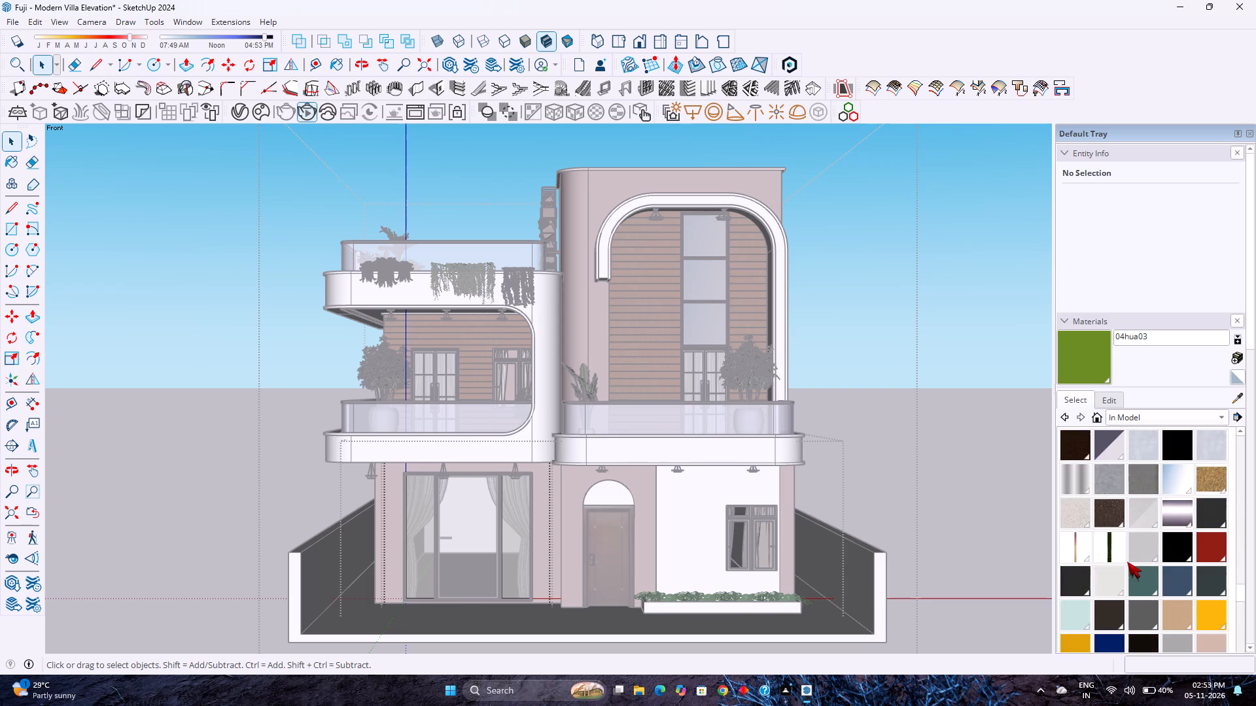
scroll(1127, 562, "down", 13)
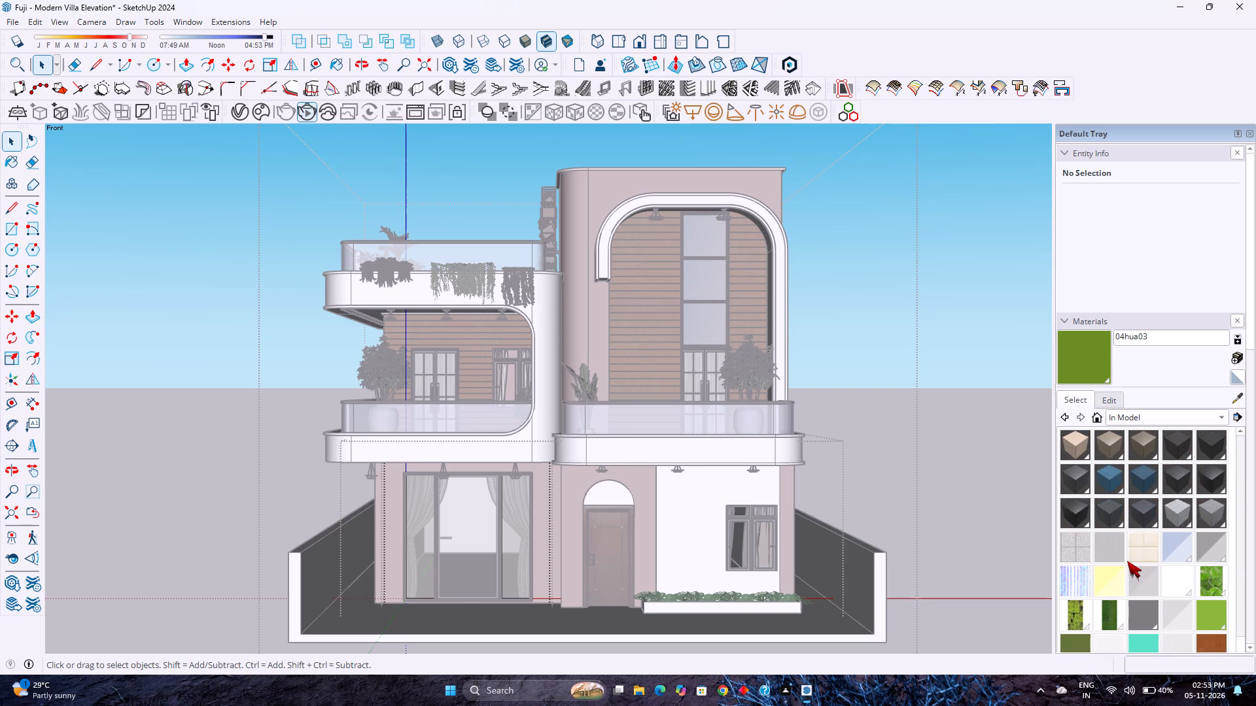
scroll(1127, 561, "down", 7)
scroll(1127, 561, "up", 4)
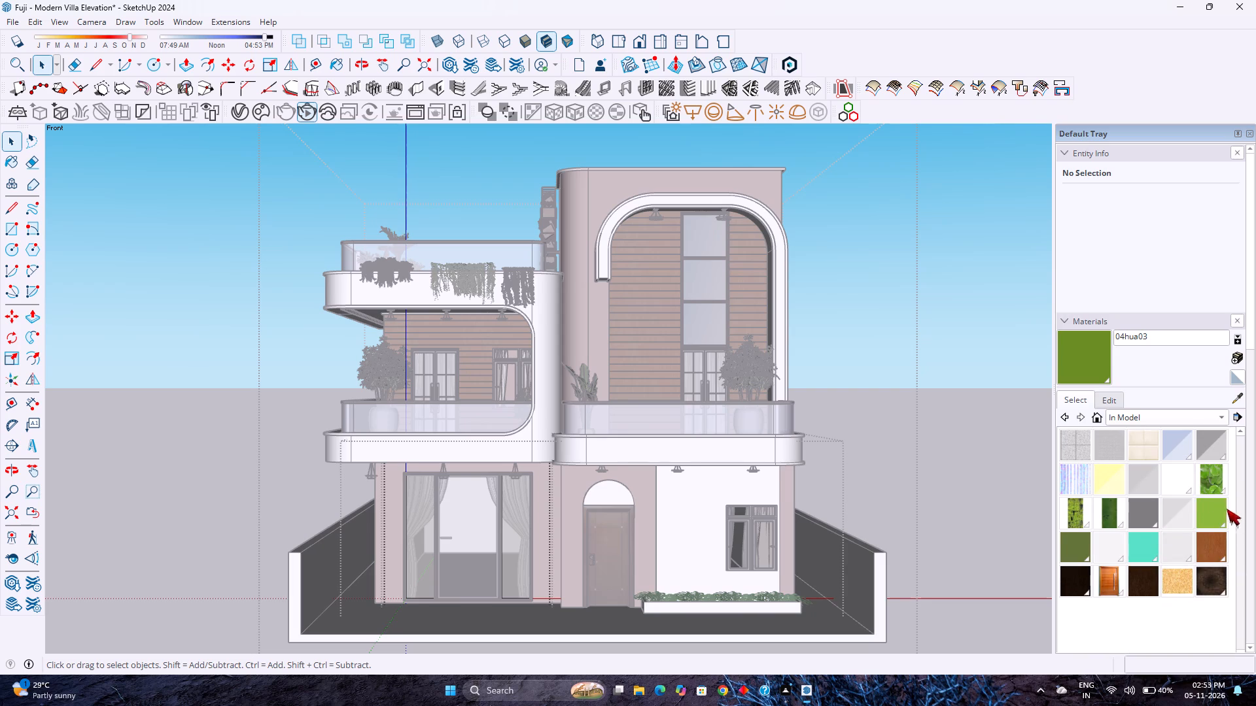
left_click(1187, 515)
left_click(1149, 407)
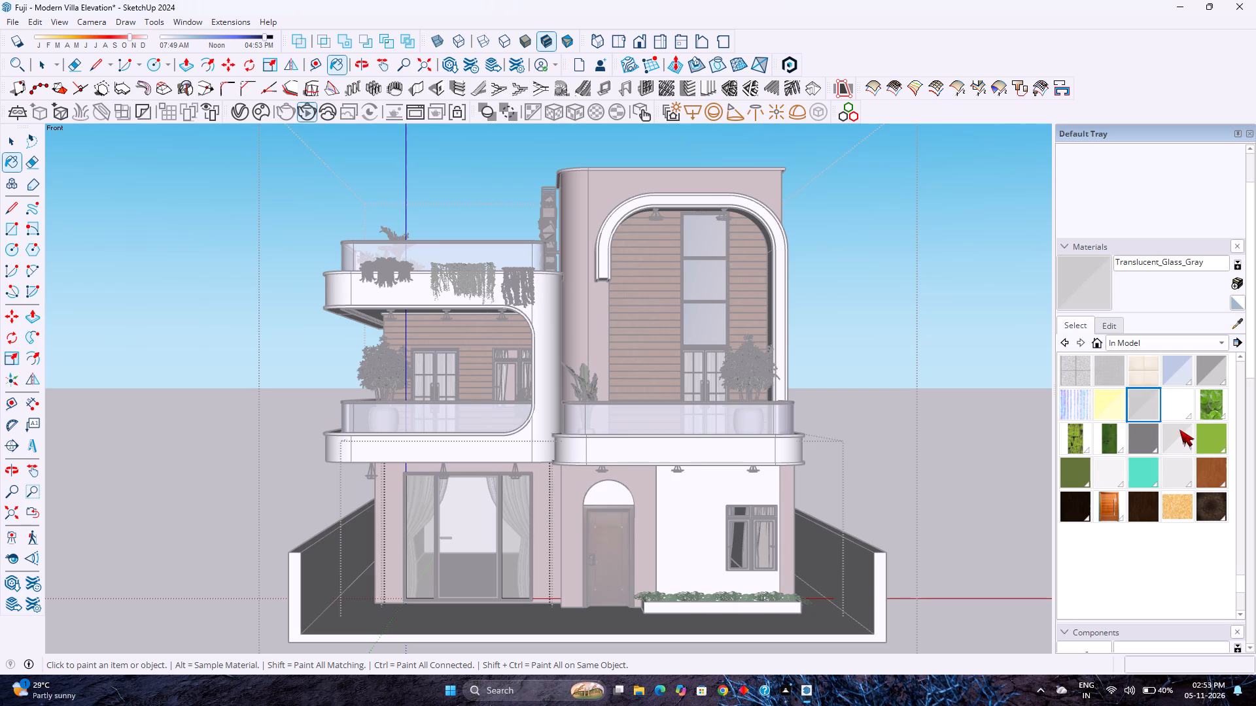
left_click(1179, 429)
left_click(1130, 401)
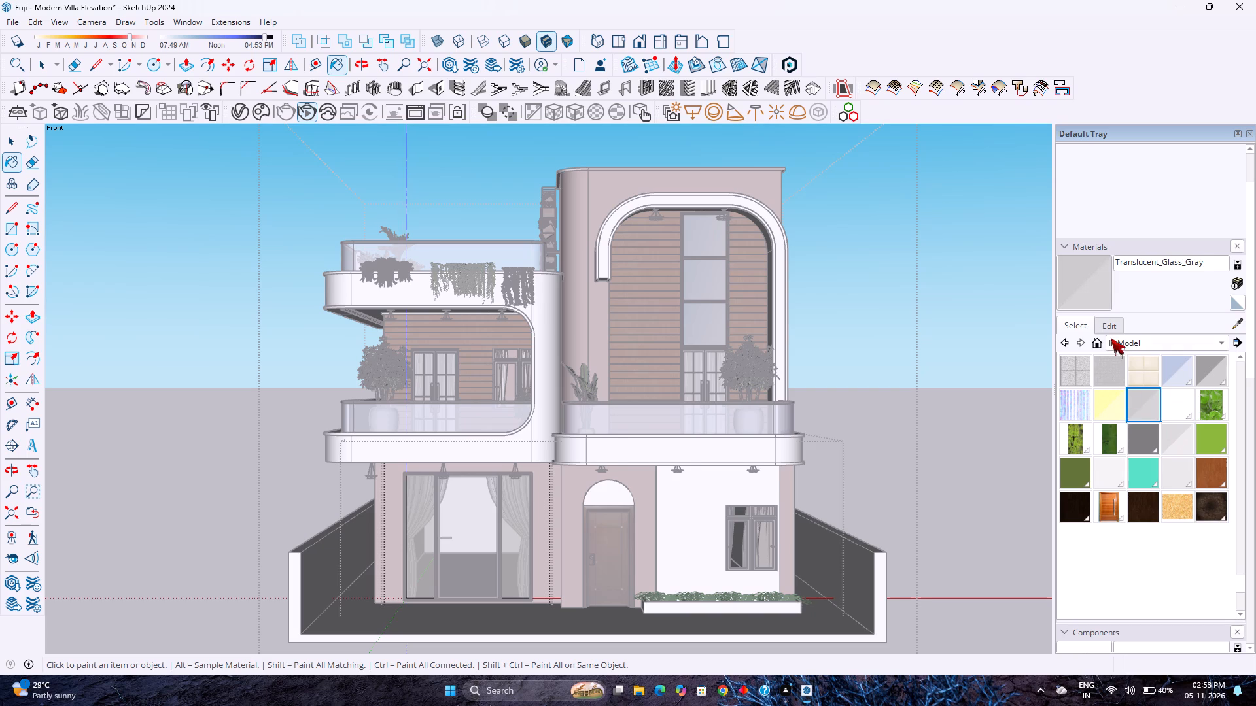
Lighten the Translucent_Glass_Gray material by raising its lightness to about 90.
left_click(1121, 329)
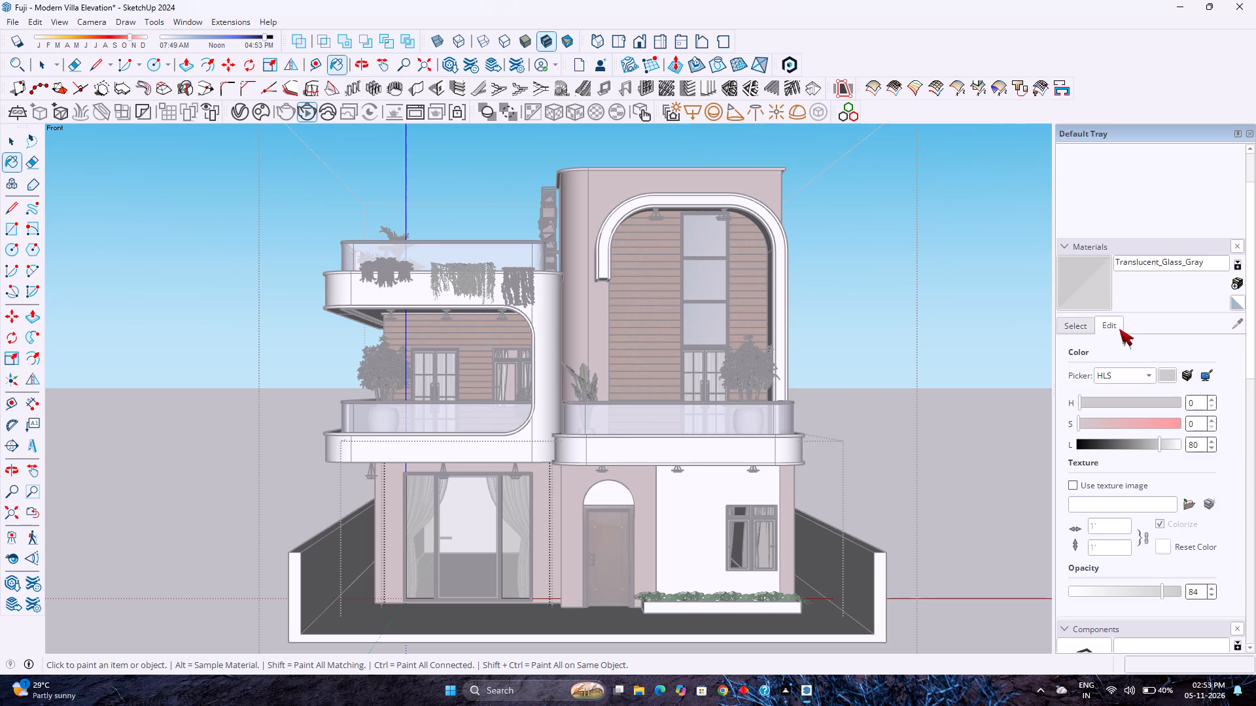
left_click(1159, 450)
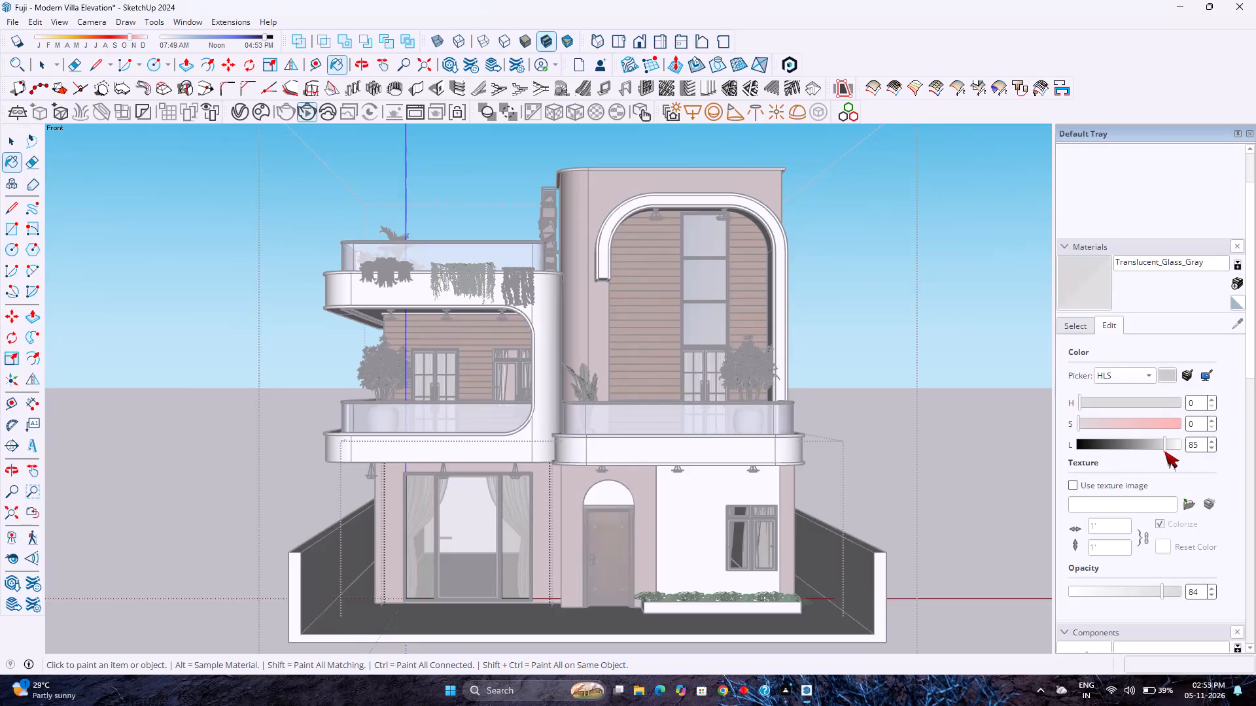
left_click_drag(1080, 420, 1073, 424)
left_click_drag(1073, 424, 1069, 424)
double_click(1212, 441)
double_click(1212, 441)
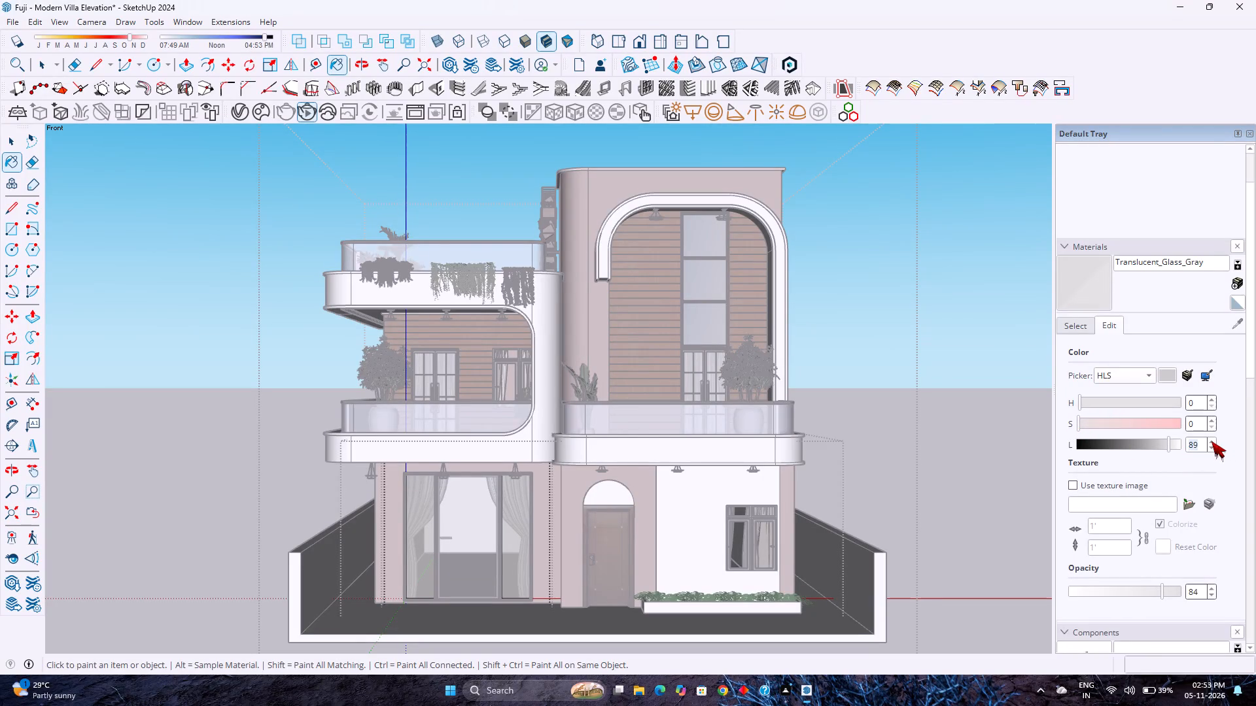
left_click(1212, 441)
Pick the White Glass material from the in-model list, then leave painting and close the door's innermost group.
left_click(1086, 329)
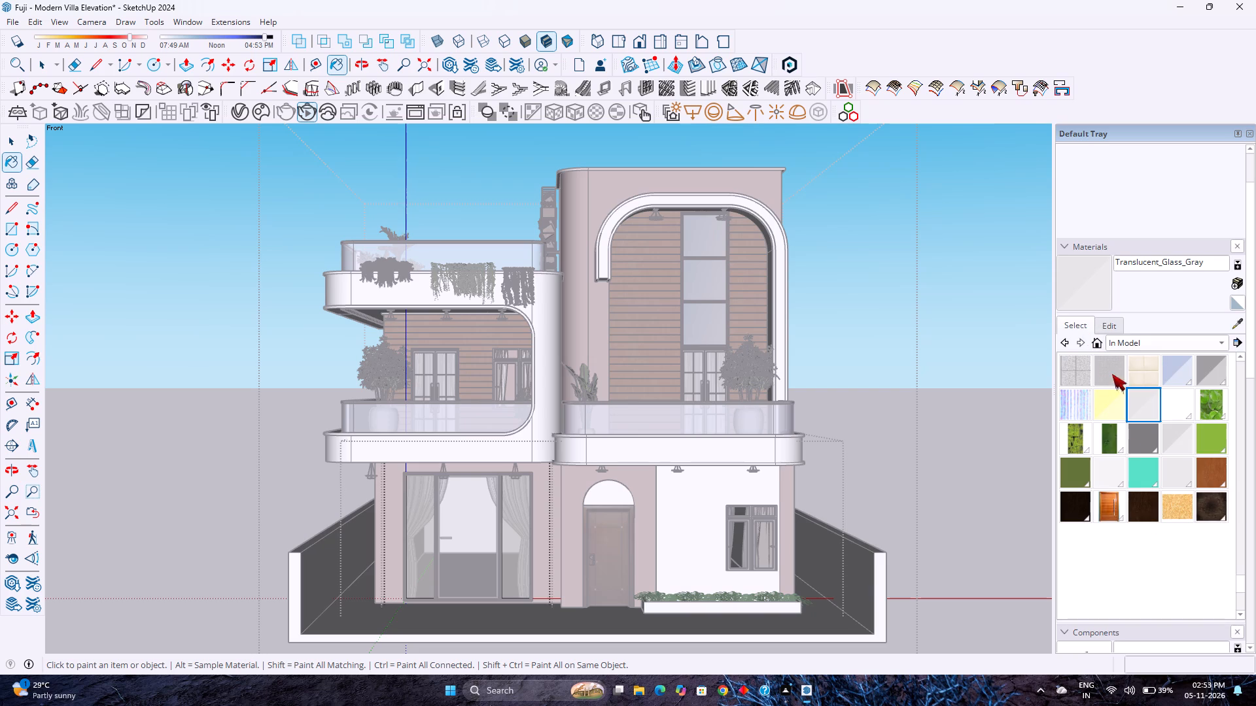
left_click(1179, 446)
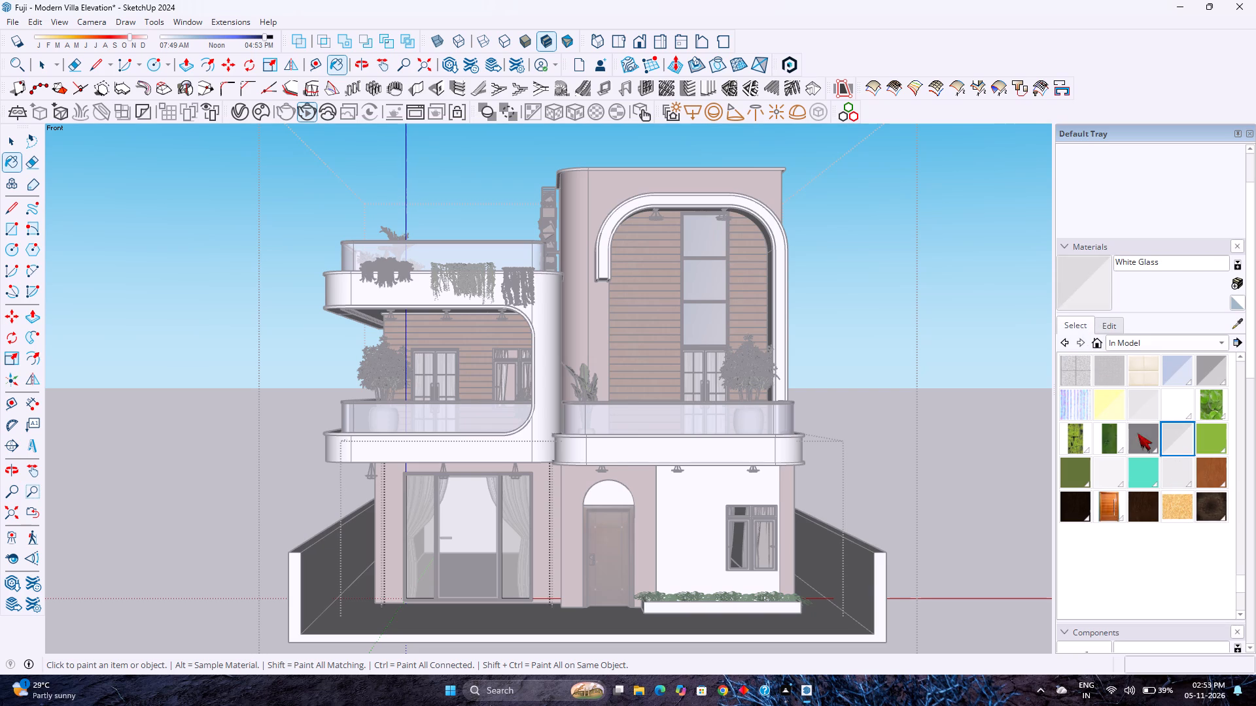
key("space")
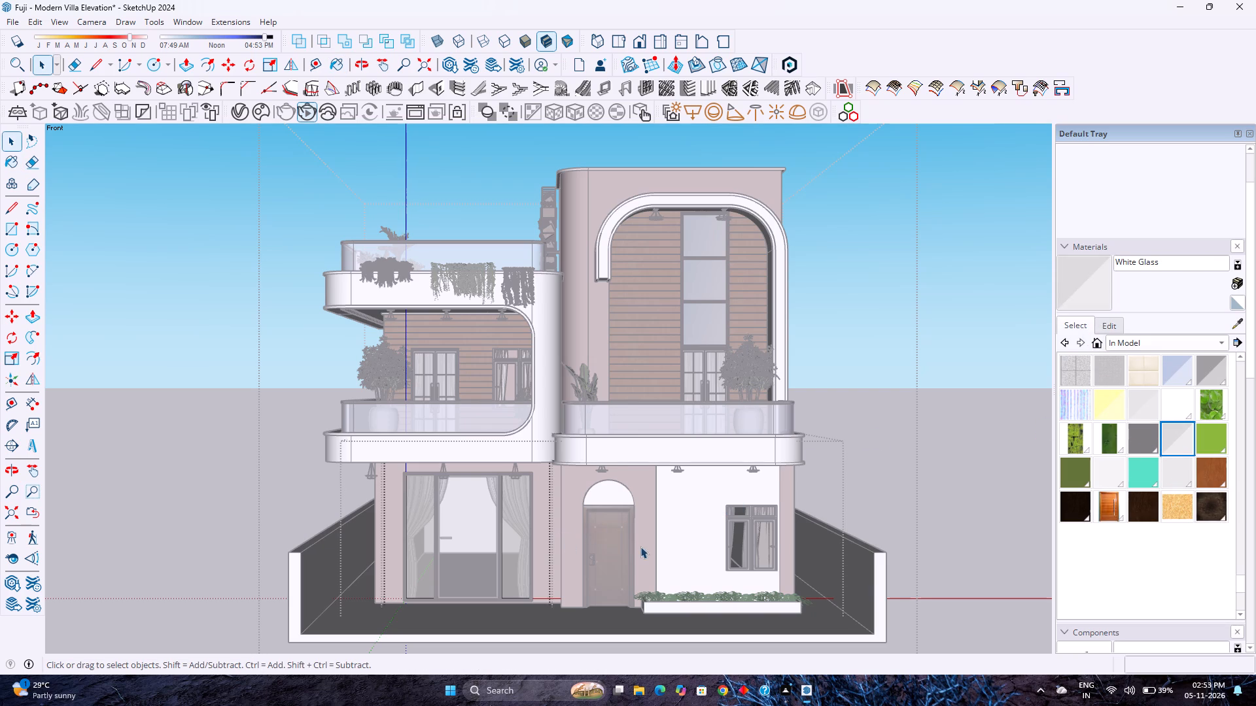
key("Escape")
left_click(895, 469)
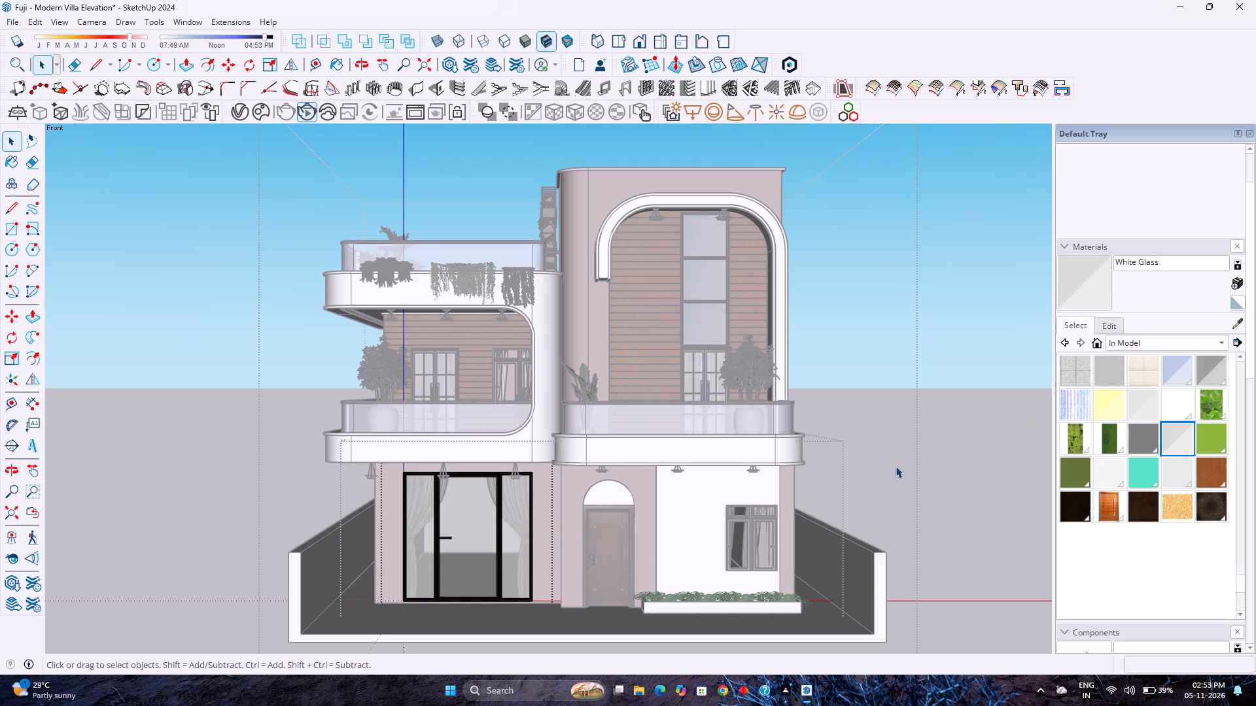
Reopen the nested groups of the ground-floor sliding glass door and select its two curtained side glass panes.
double_click(956, 415)
double_click(508, 537)
left_click(508, 537)
double_click(511, 535)
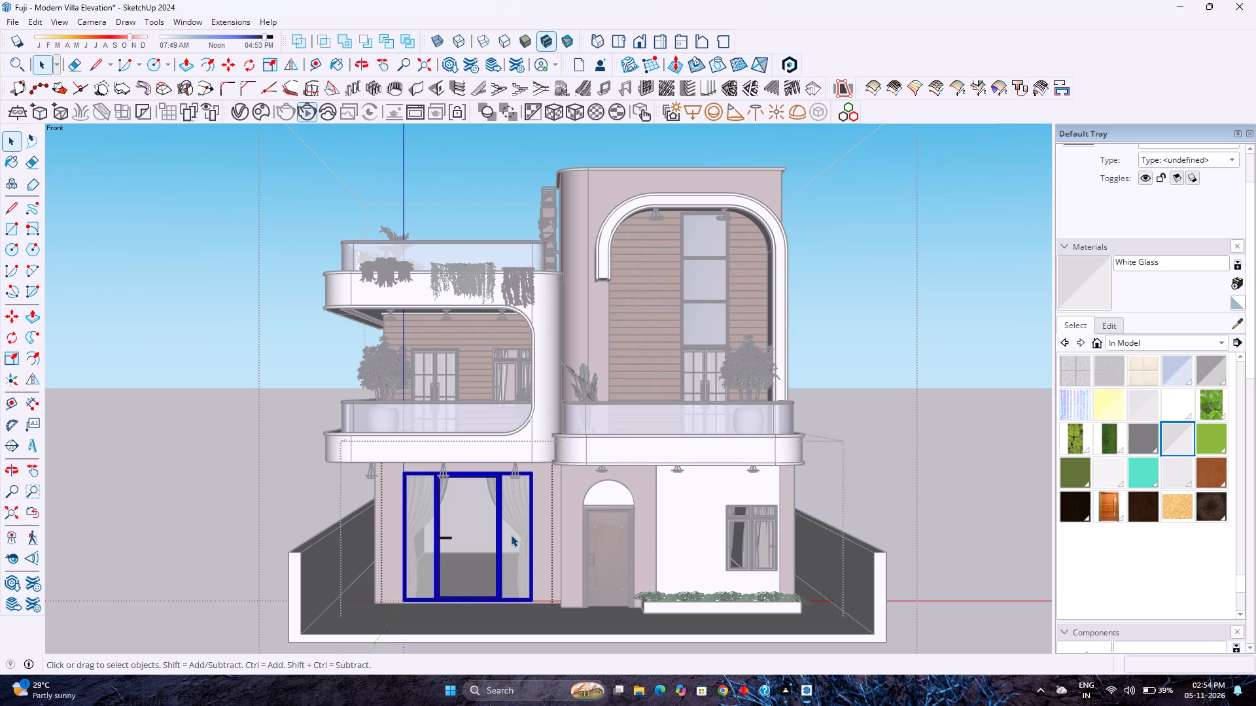
left_click(517, 533)
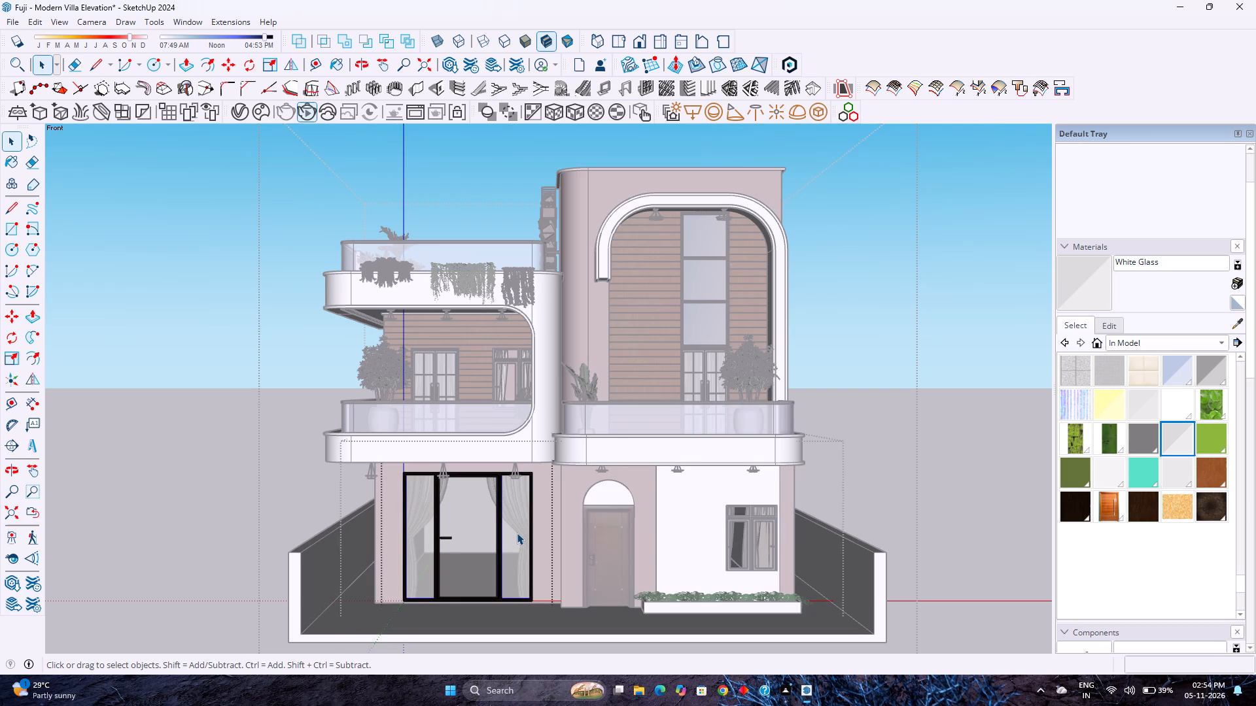
scroll(513, 613, "up", 8)
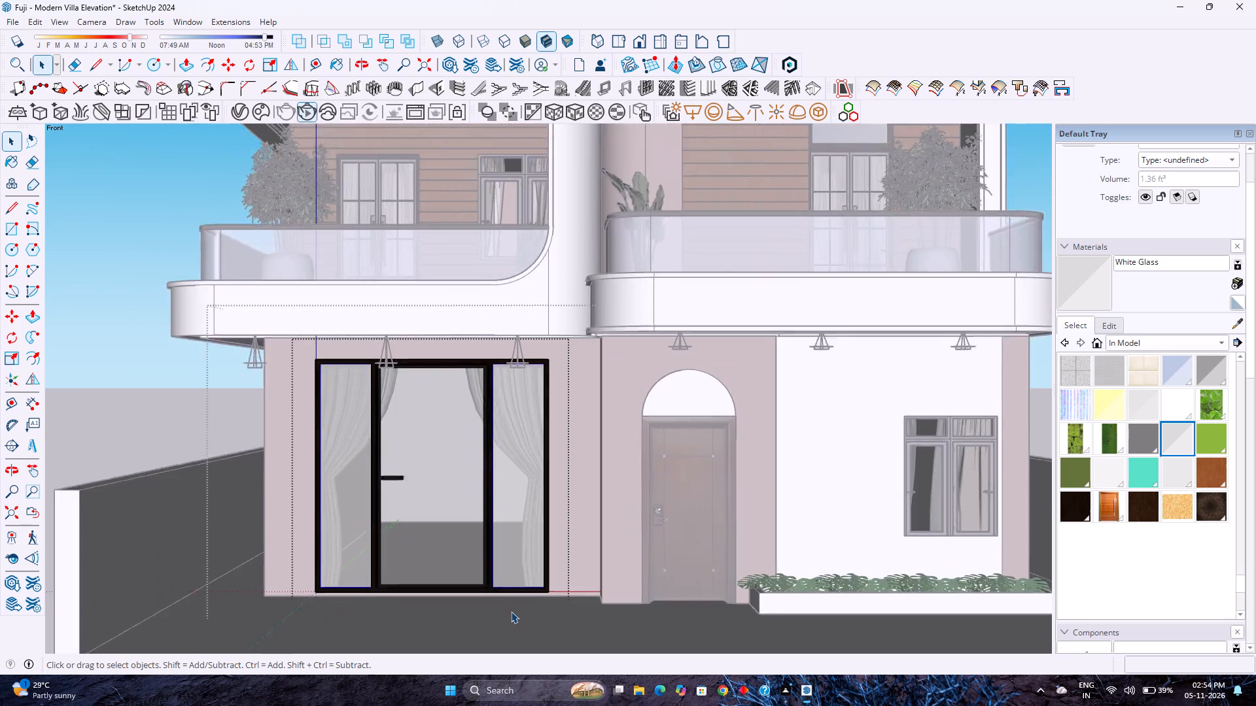
scroll(511, 611, "up", 5)
middle_click_drag(512, 594, 495, 669)
middle_click(495, 669)
middle_click(495, 669)
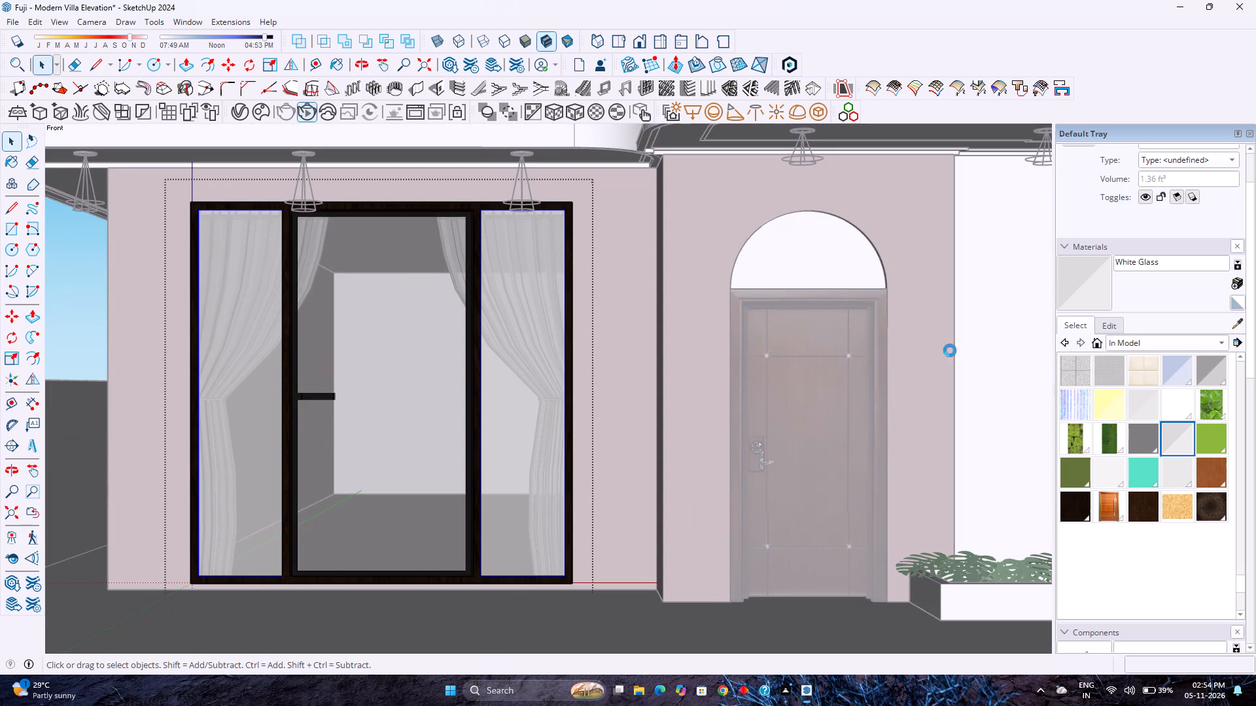
scroll(1098, 280, "up", 5)
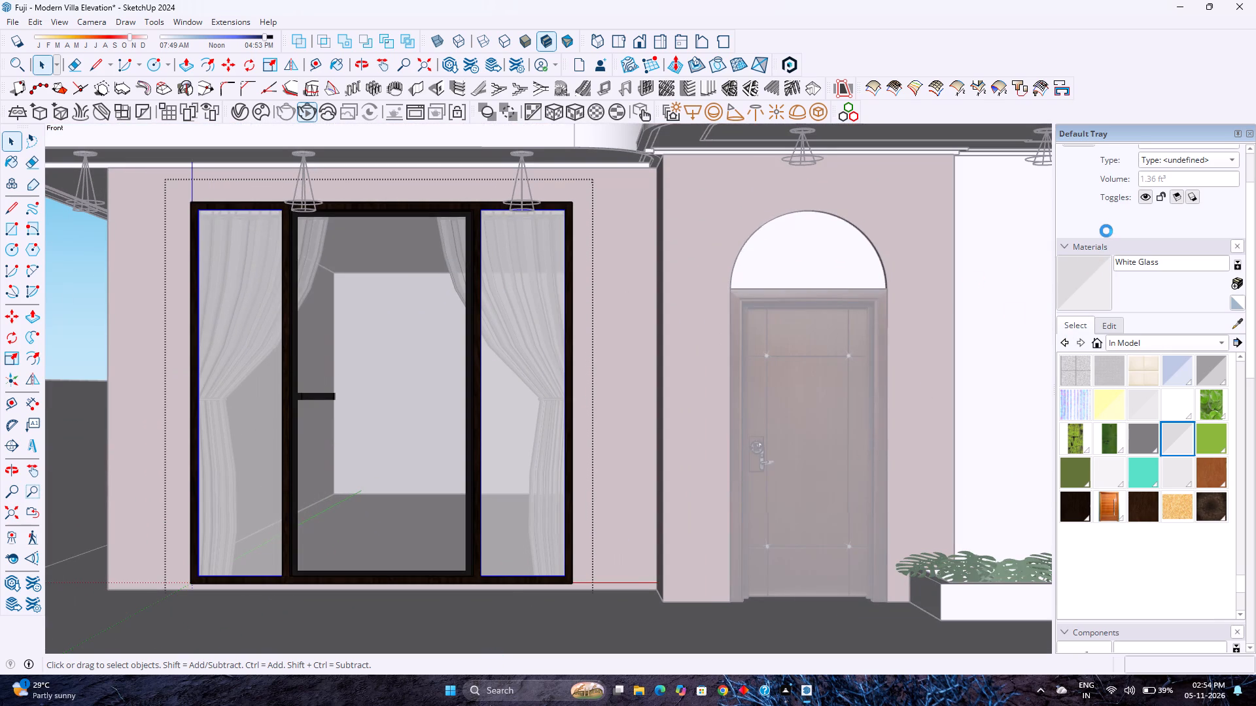
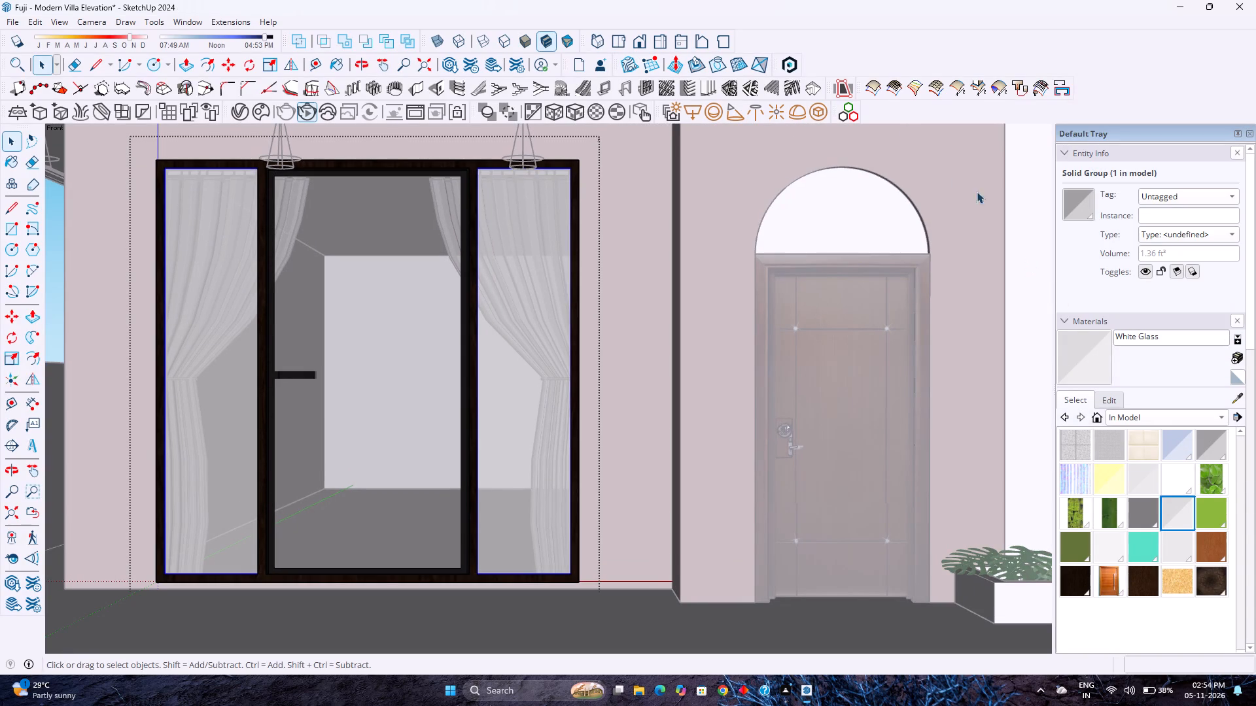
Lighten the Translucent Glass Gray material on the selected side panes by setting its HLS lightness to 90.
left_click(1073, 199)
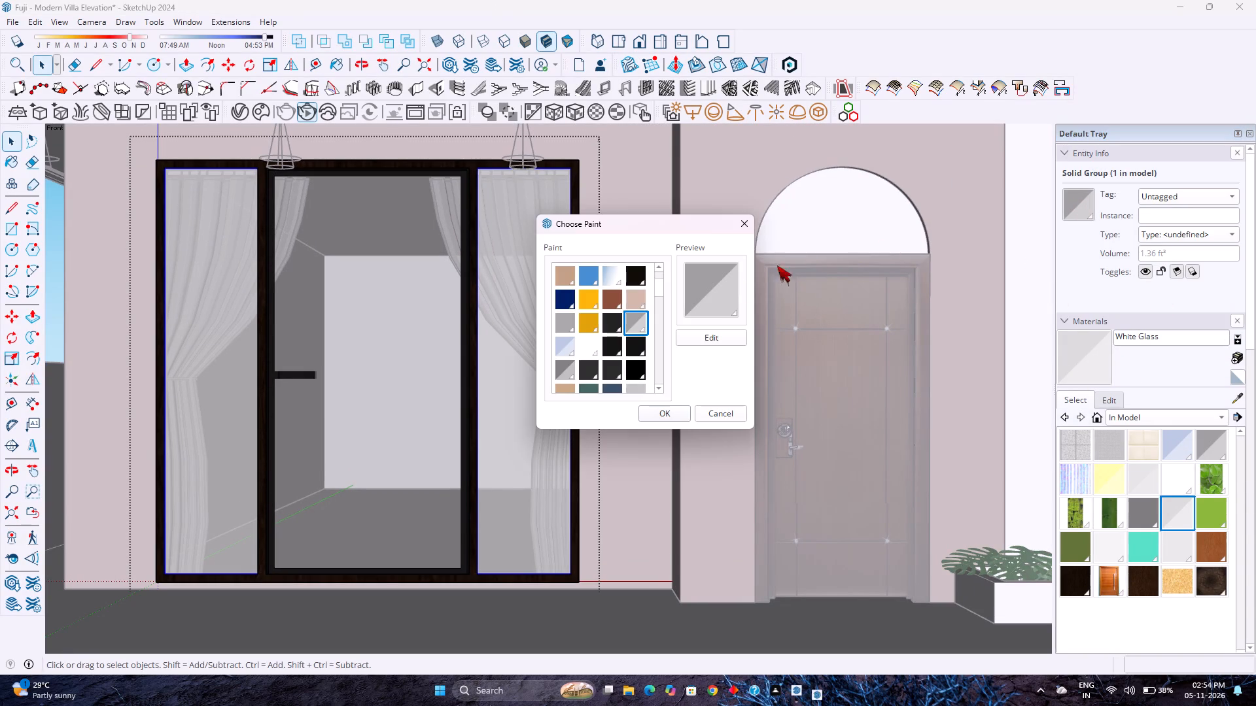
left_click(685, 337)
left_click_drag(620, 322, 627, 323)
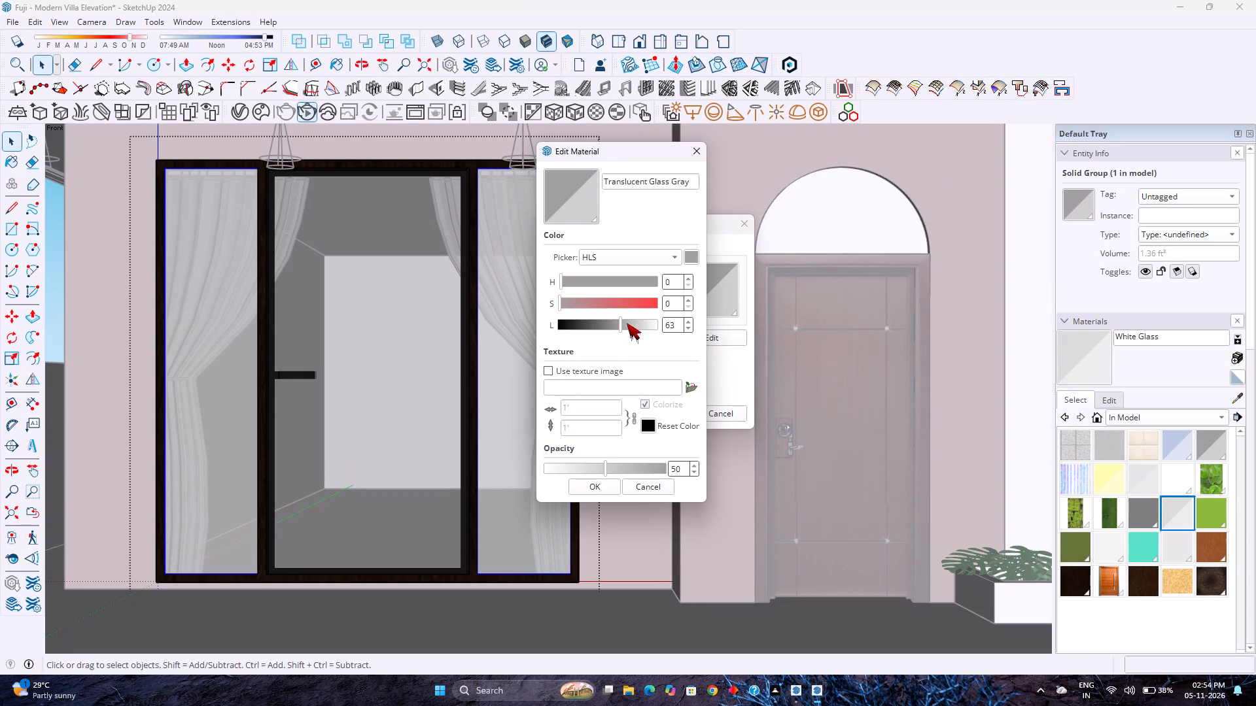
left_click_drag(627, 323, 642, 325)
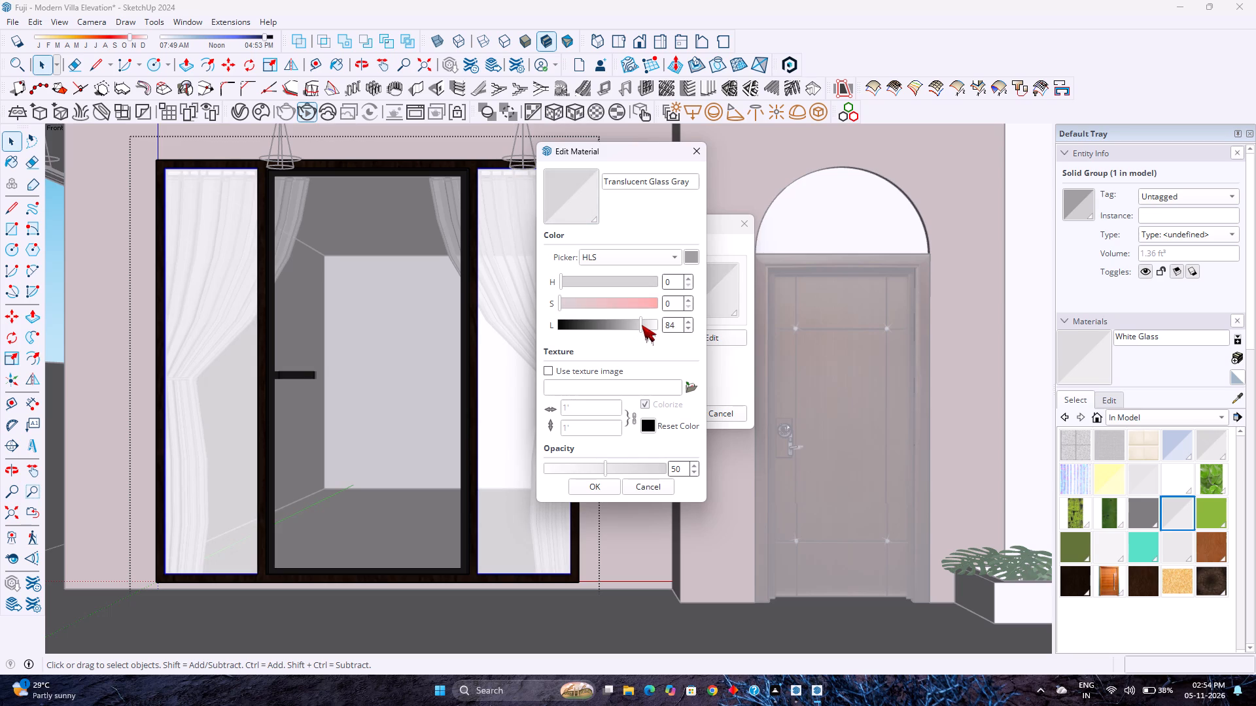
left_click_drag(642, 325, 665, 329)
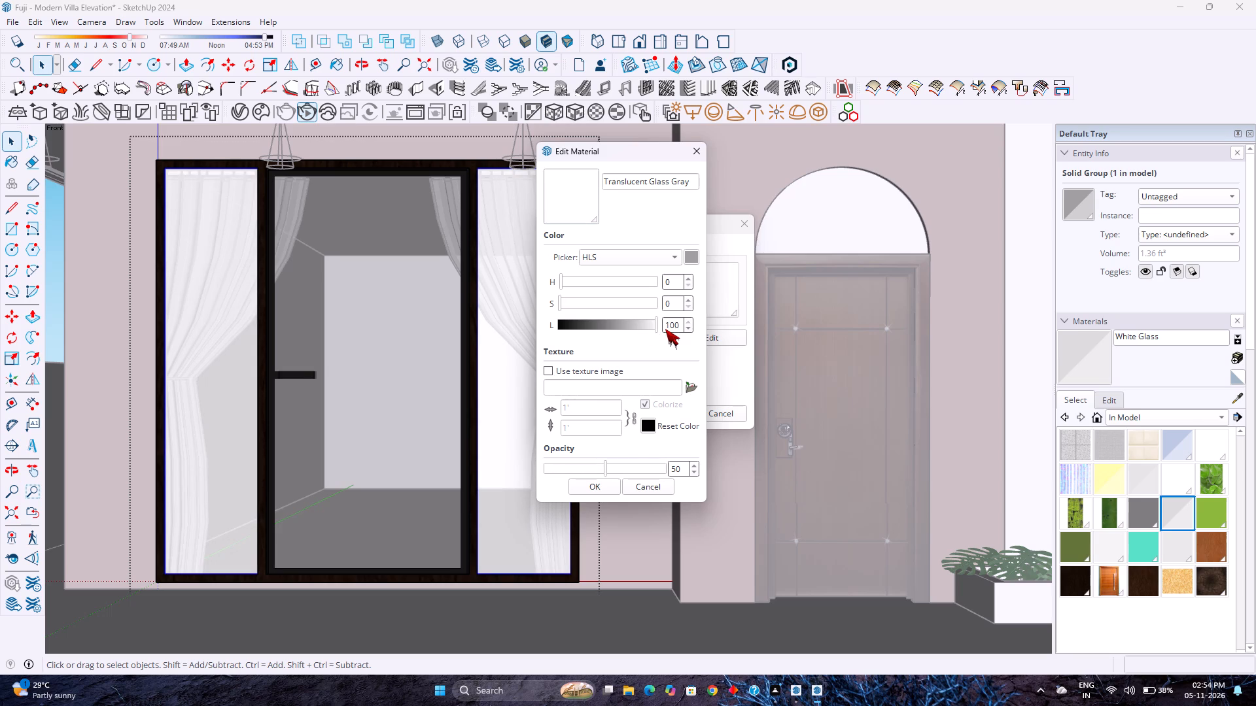
left_click_drag(665, 329, 640, 335)
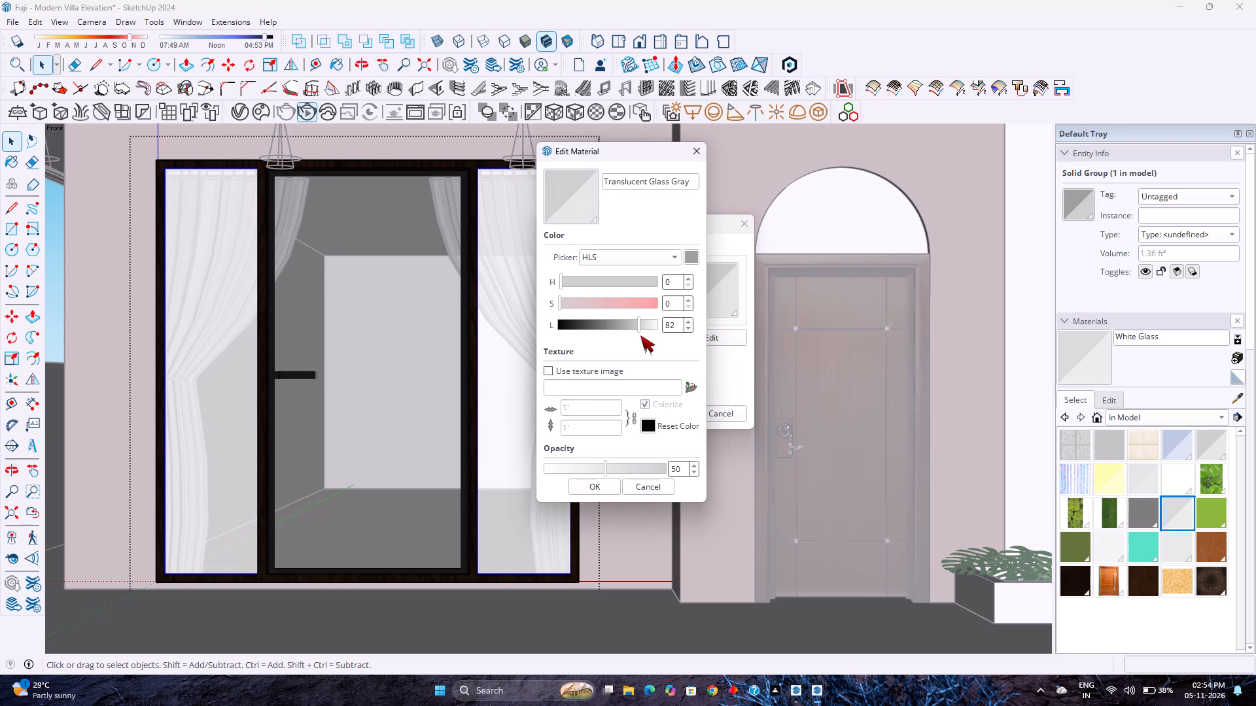
left_click_drag(640, 335, 650, 328)
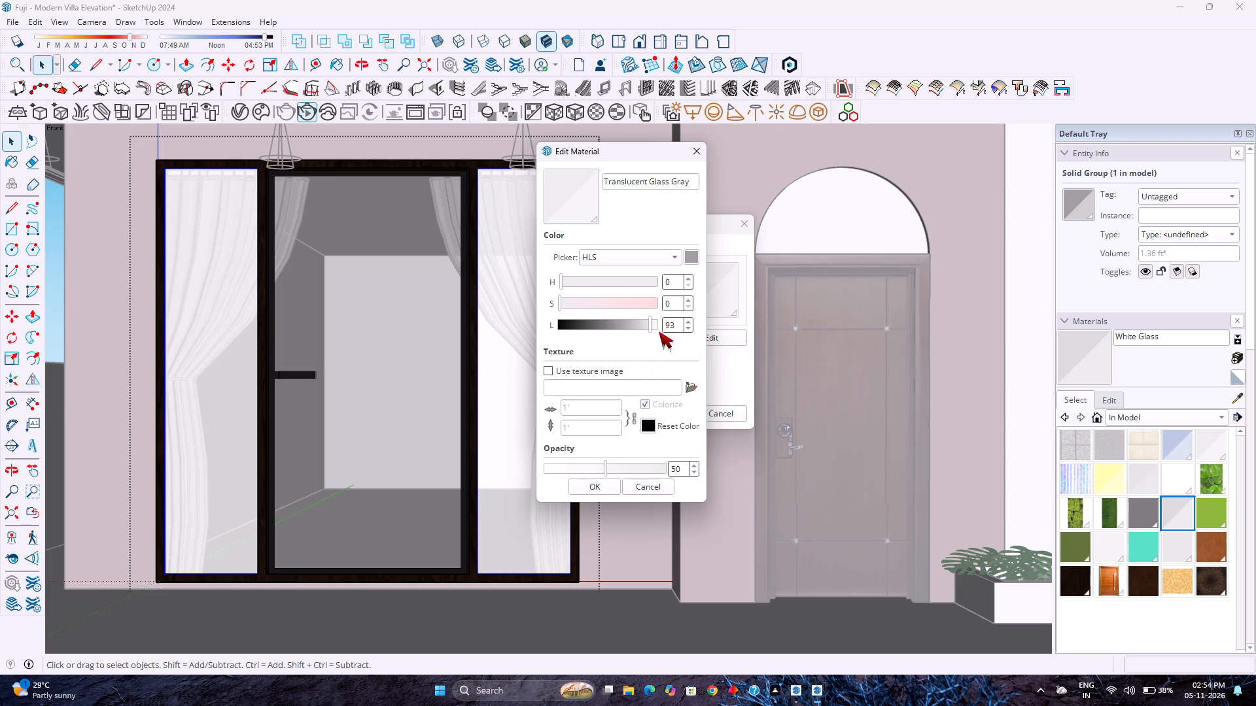
double_click(688, 329)
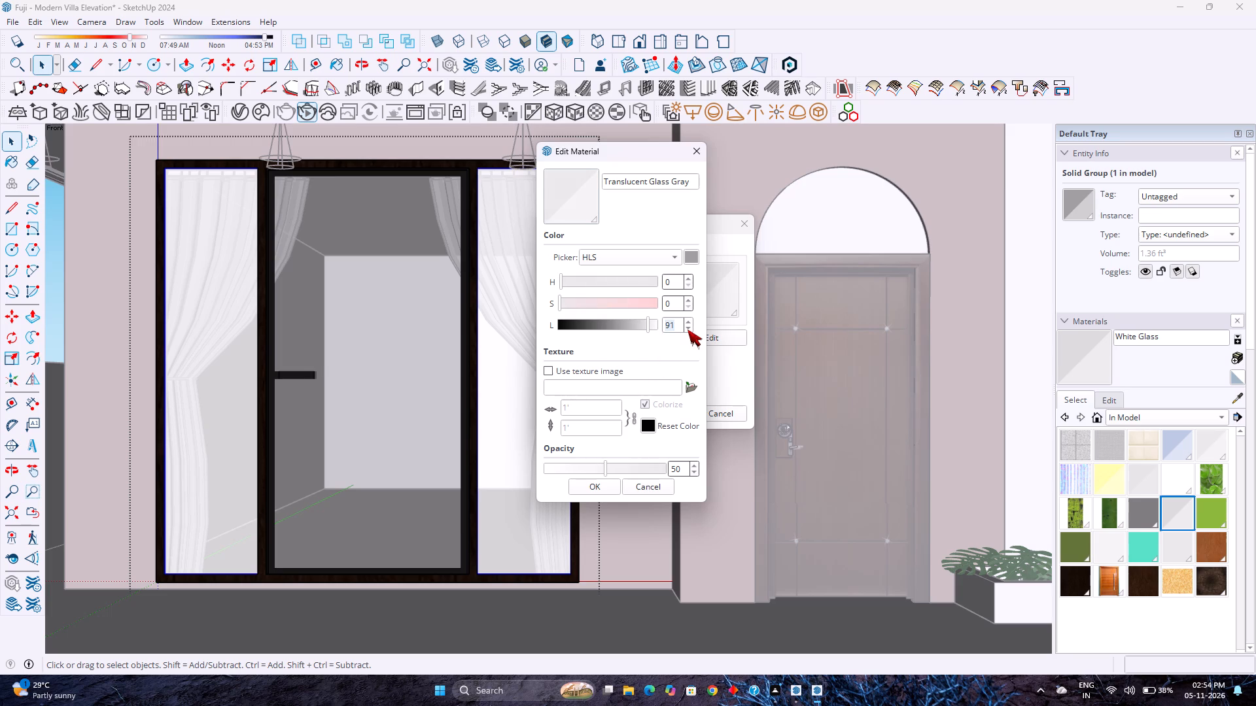
left_click(688, 329)
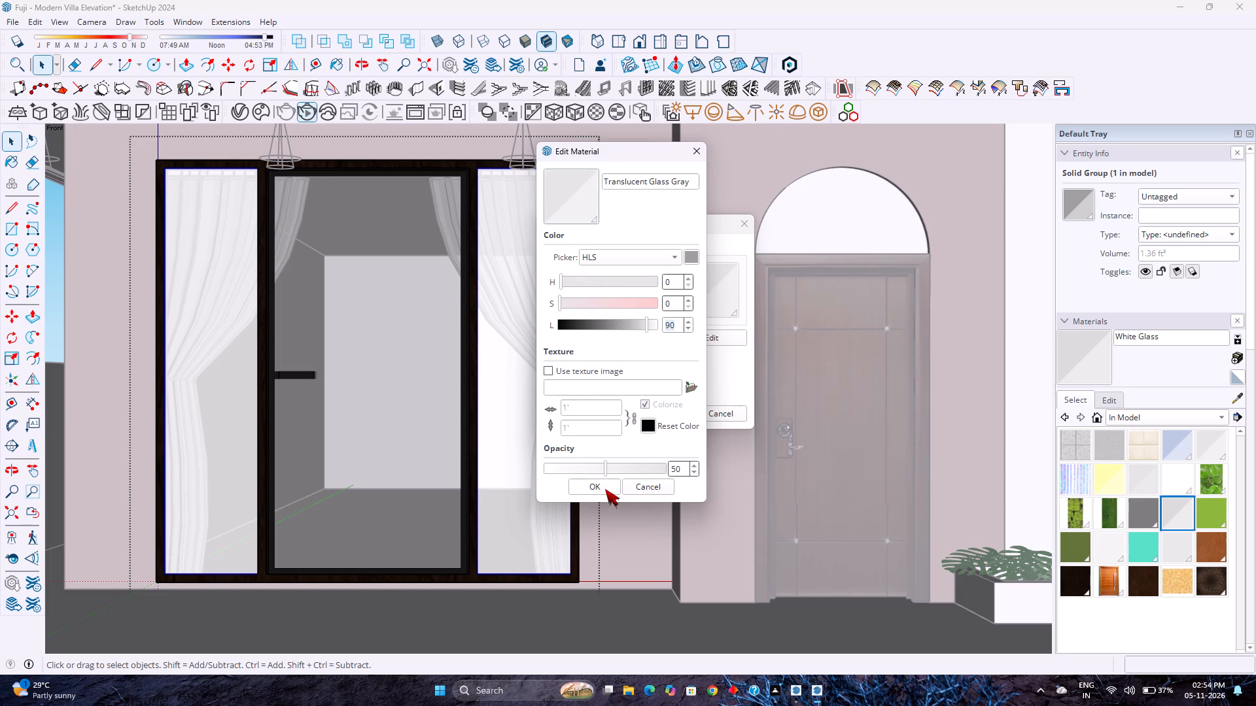
left_click(605, 489)
left_click(669, 414)
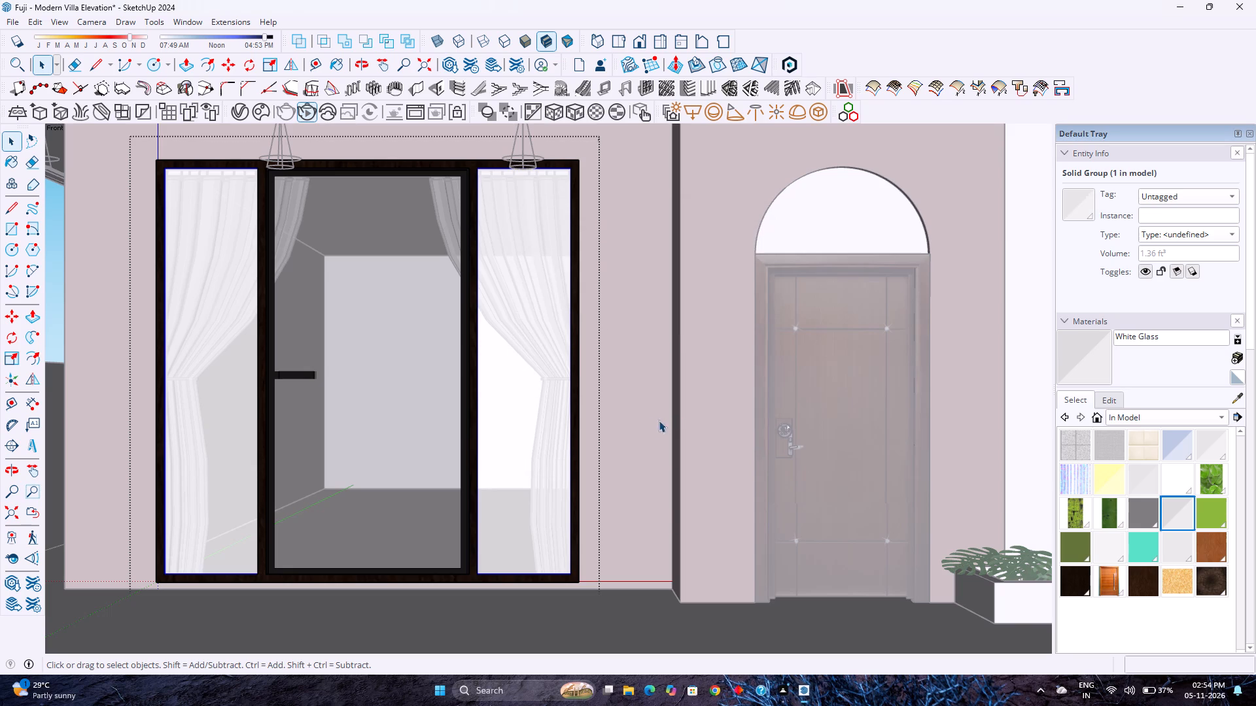
Close the sliding door's nested groups and the ground-floor group, returning to the whole-villa level.
scroll(540, 404, "down", 16)
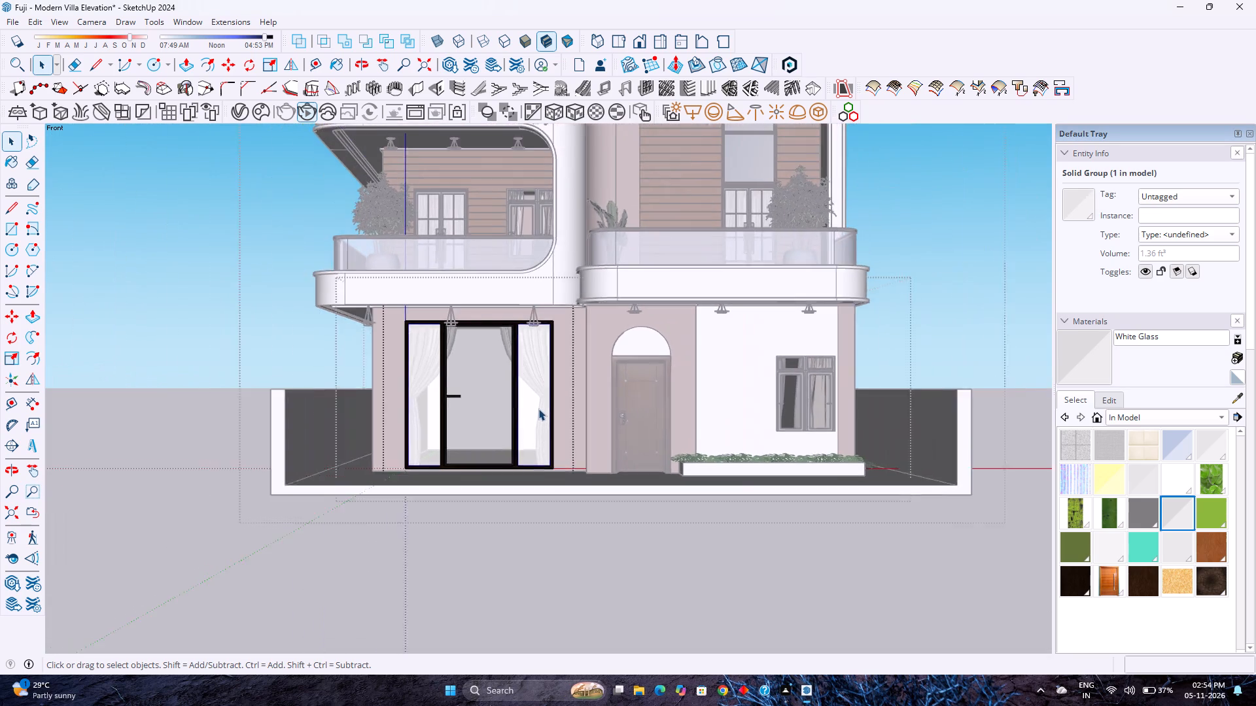
scroll(538, 409, "down", 3)
left_click_drag(540, 579, 534, 576)
double_click(924, 347)
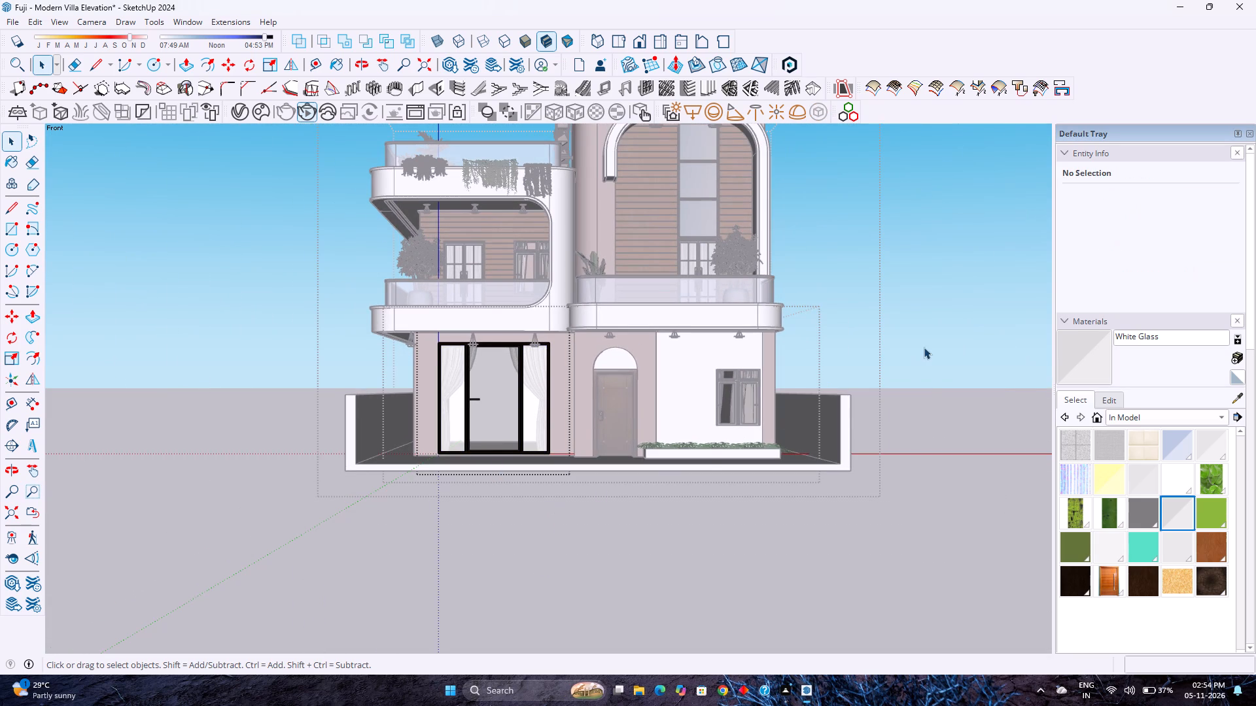
scroll(857, 239, "up", 3)
scroll(857, 239, "down", 2)
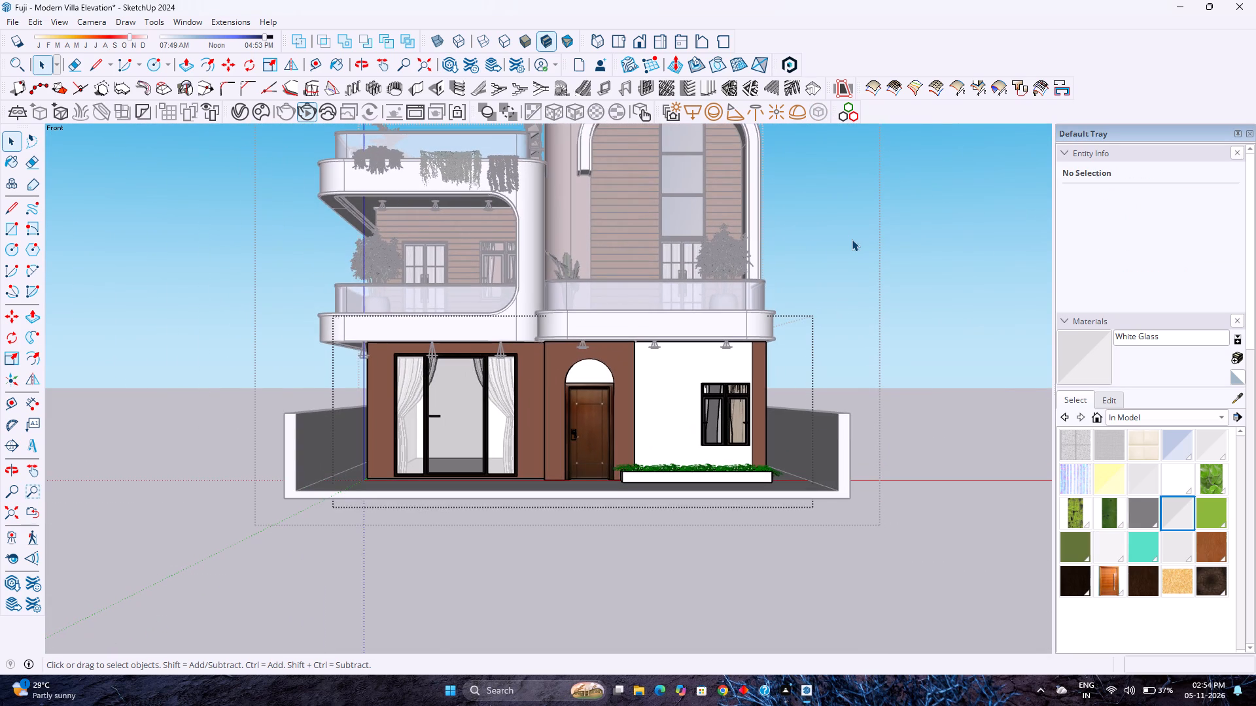
middle_click_drag(832, 256, 828, 348, "shift")
middle_click(828, 348, "shift")
left_click(832, 301)
scroll(831, 299, "down", 2)
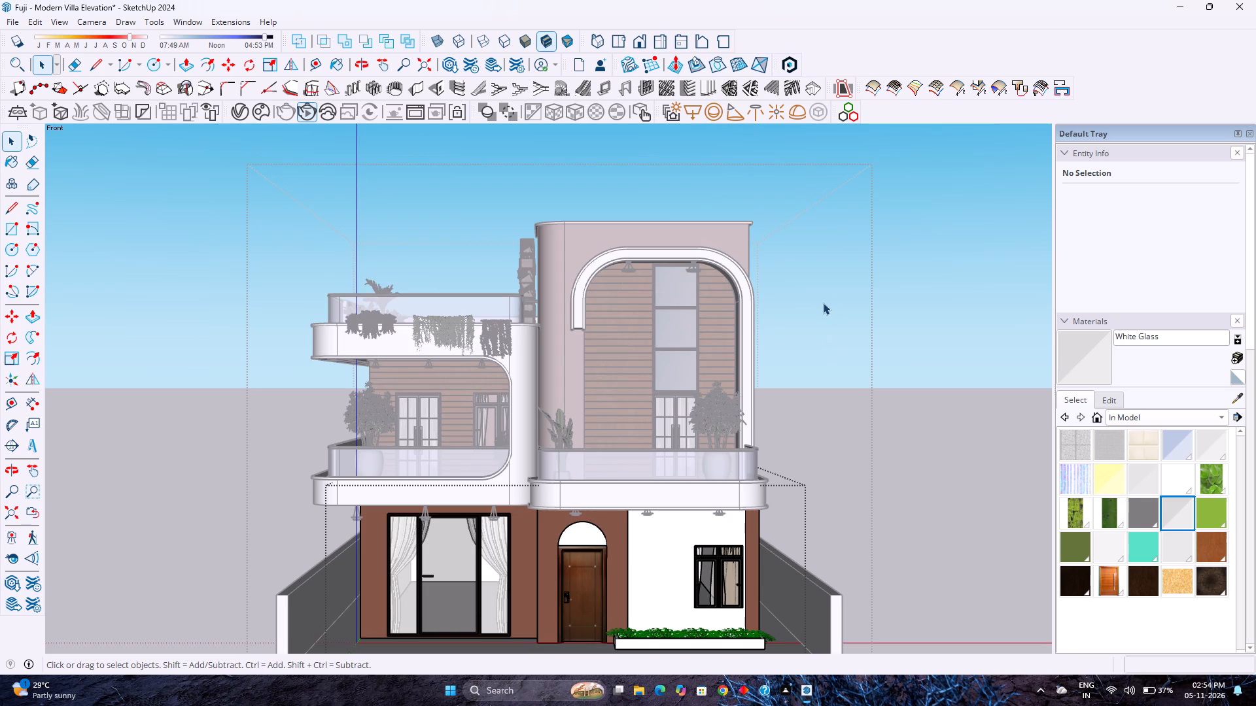
Examine the villa's full front elevation, checking how the sliding door's glass looks against the facade.
middle_click(814, 307, "shift")
middle_click(814, 307, "shift")
middle_click_drag(814, 307, 960, 221, "shift")
middle_click(960, 221, "shift")
middle_click_drag(614, 321, 692, 295, "shift")
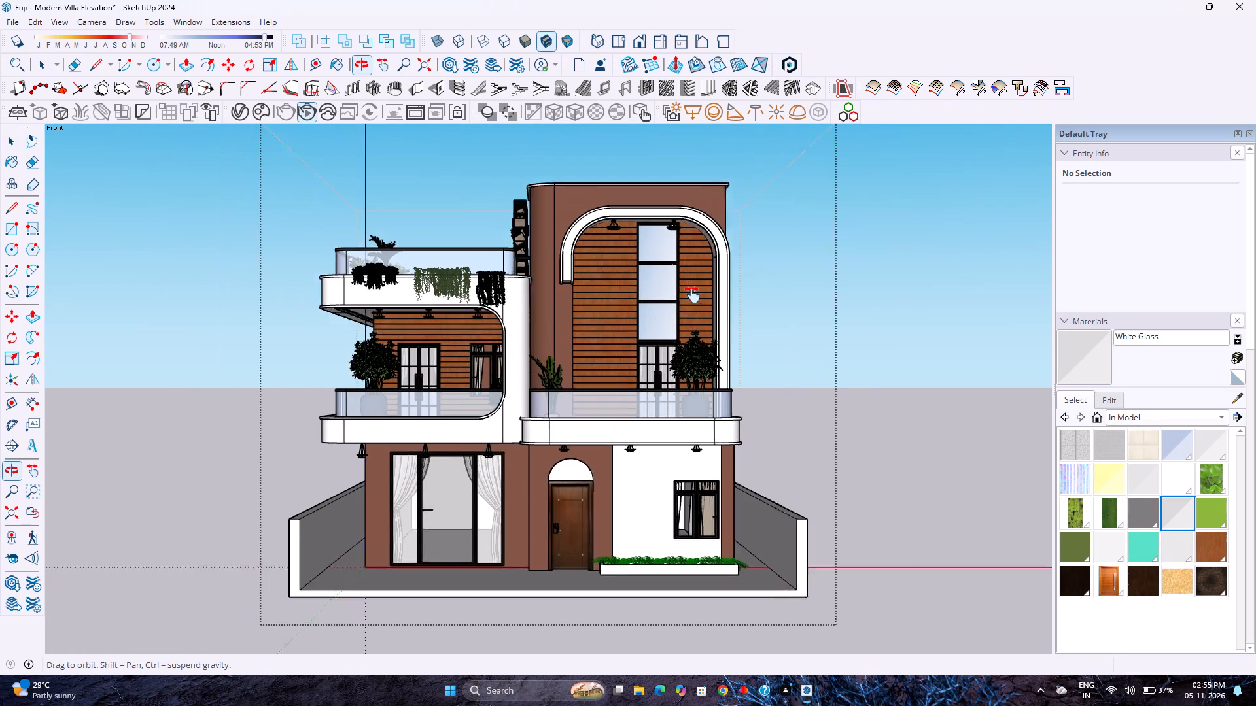
middle_click_drag(692, 295, 730, 288, "shift")
scroll(730, 288, "down", 1, "shift")
middle_click(680, 319, "shift")
scroll(696, 309, "up", 1)
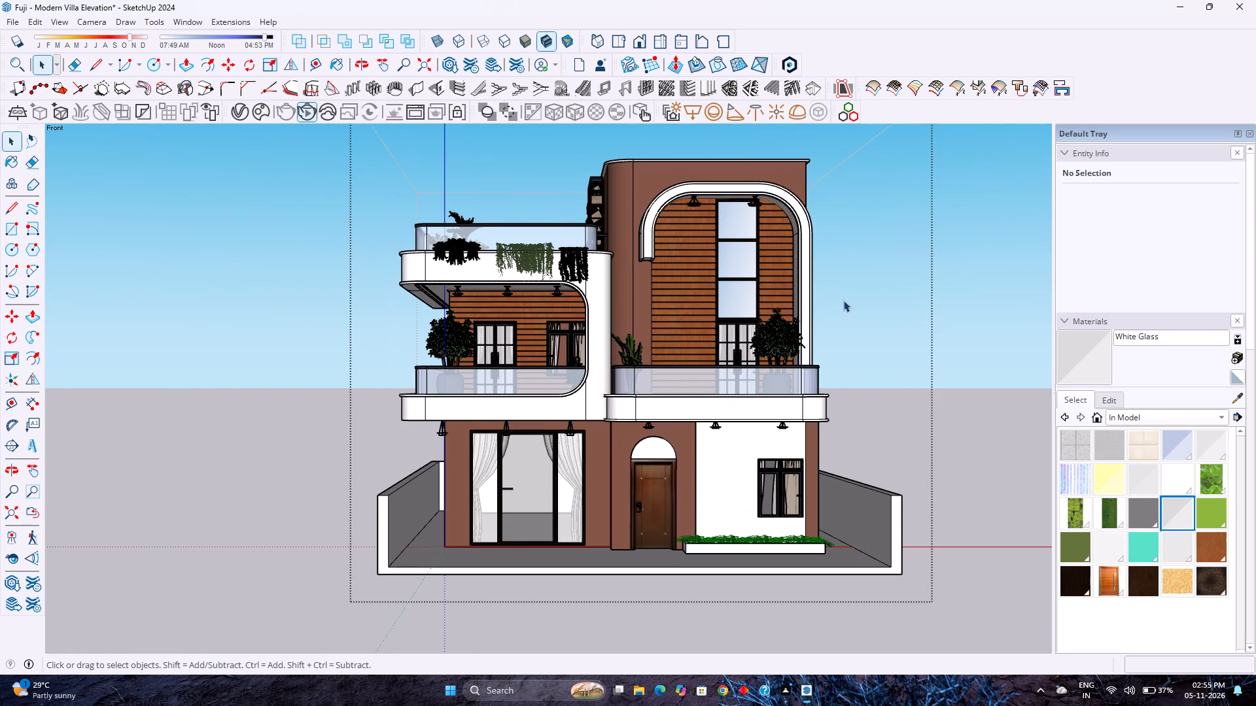
scroll(844, 300, "up", 3)
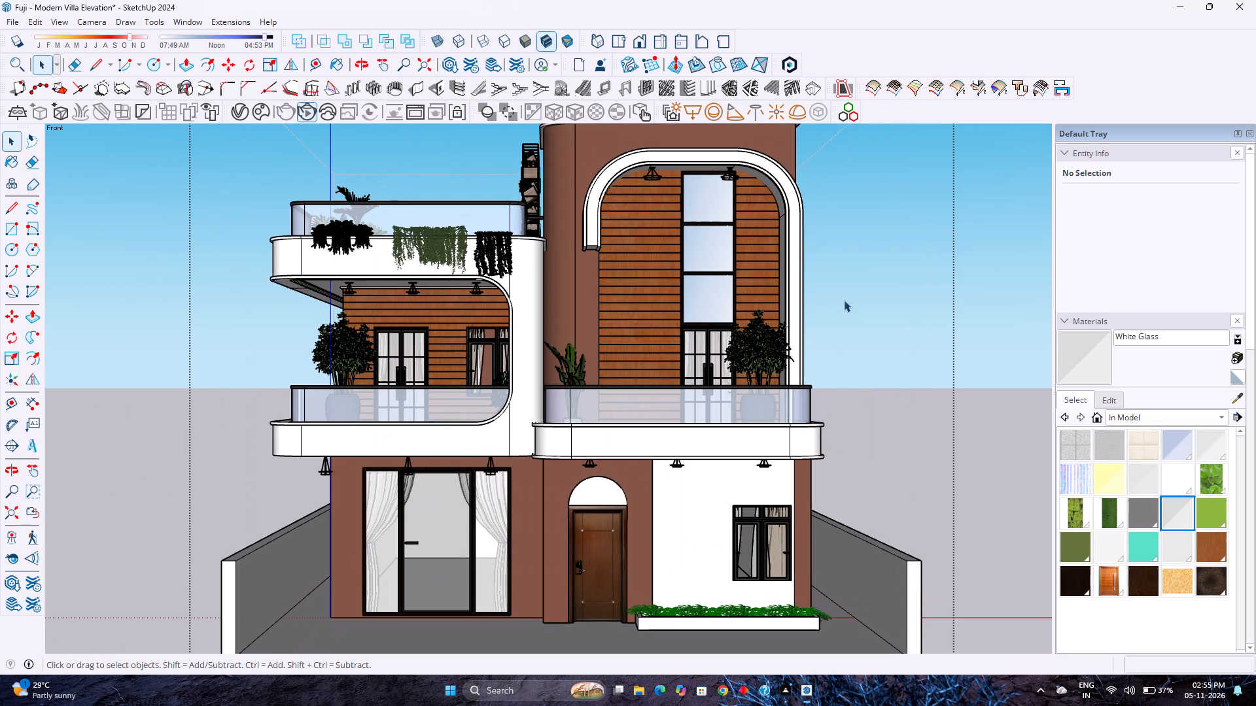
scroll(807, 458, "down", 1)
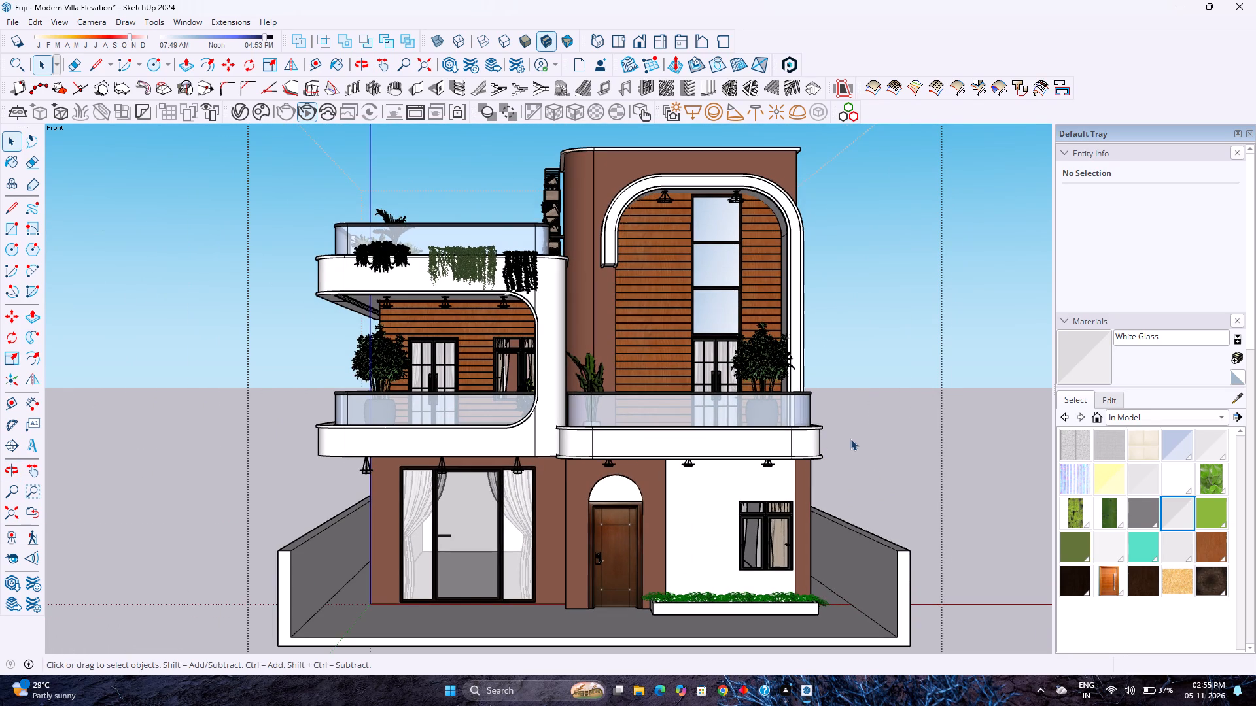
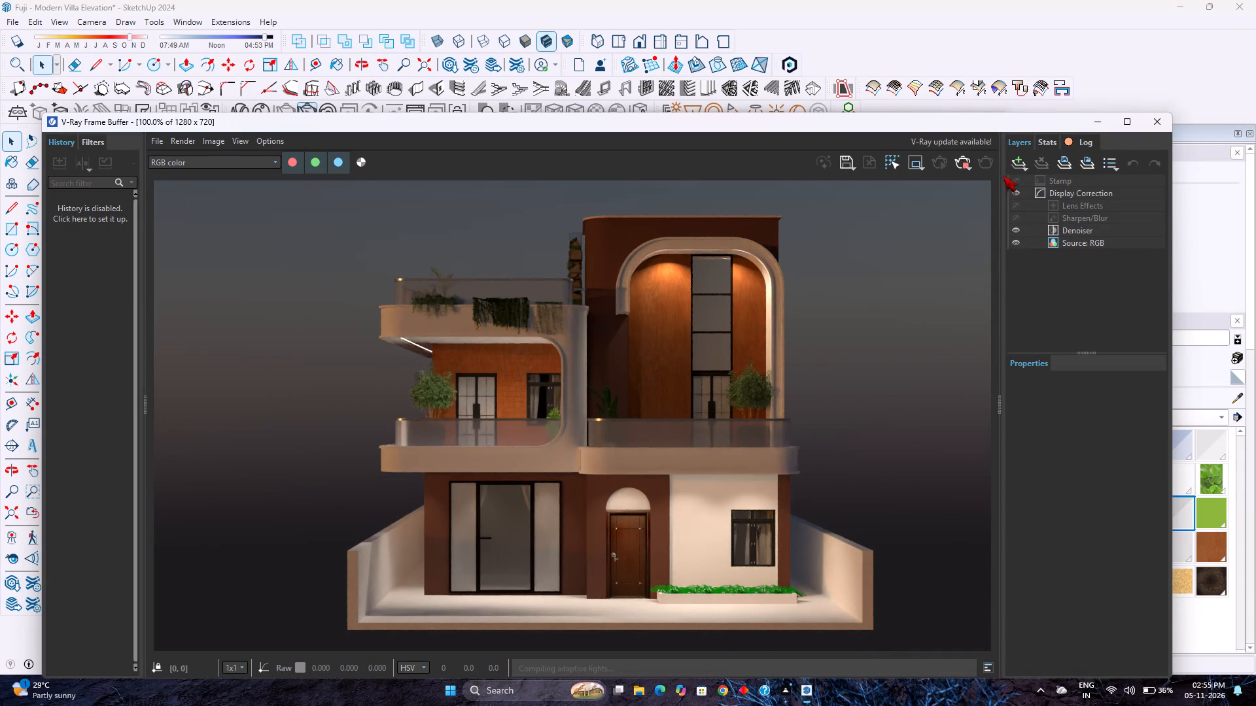
Open the ground-floor sliding door's nested groups and paint its two side panes with Translucent Glass Blue from Glass and Mirrors.
left_click(1100, 124)
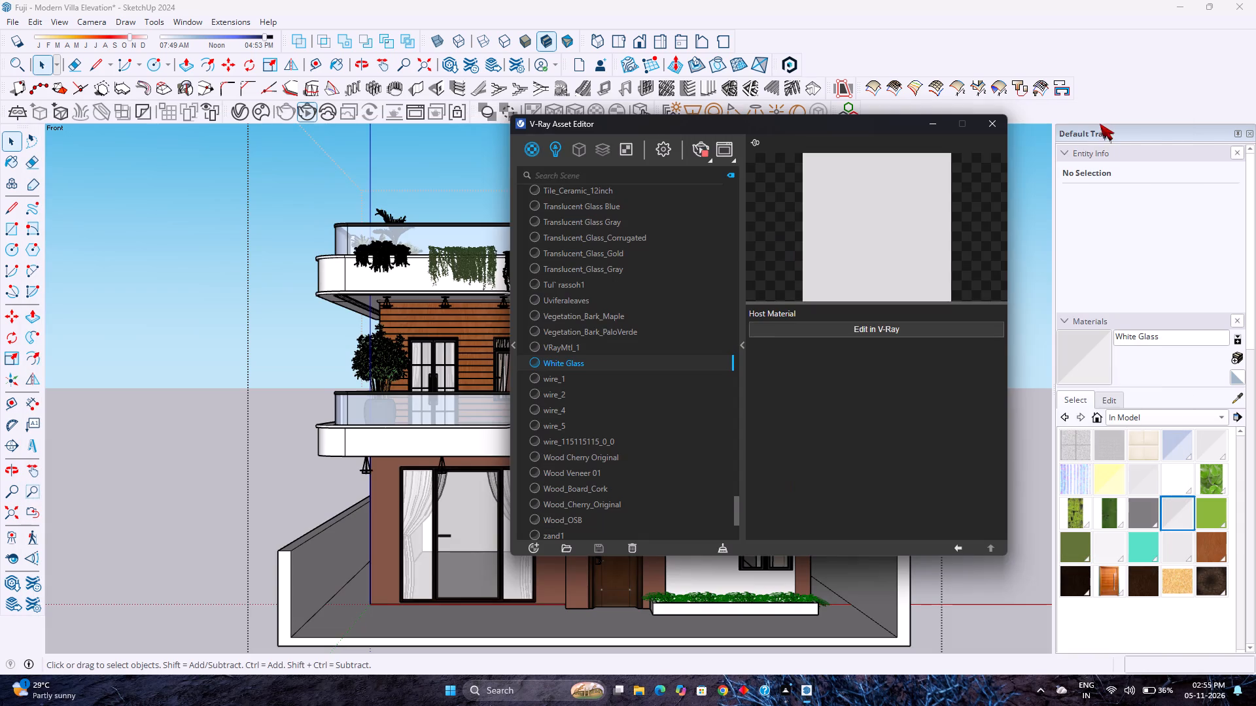
left_click(930, 128)
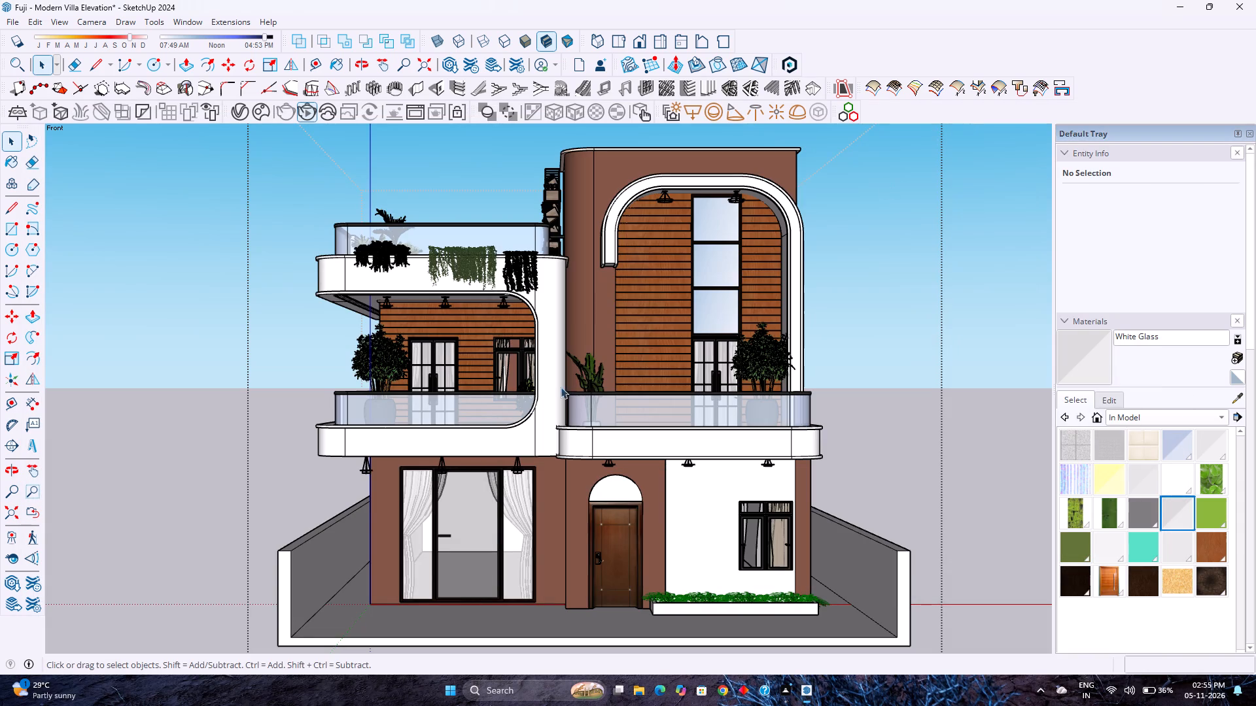
double_click(425, 520)
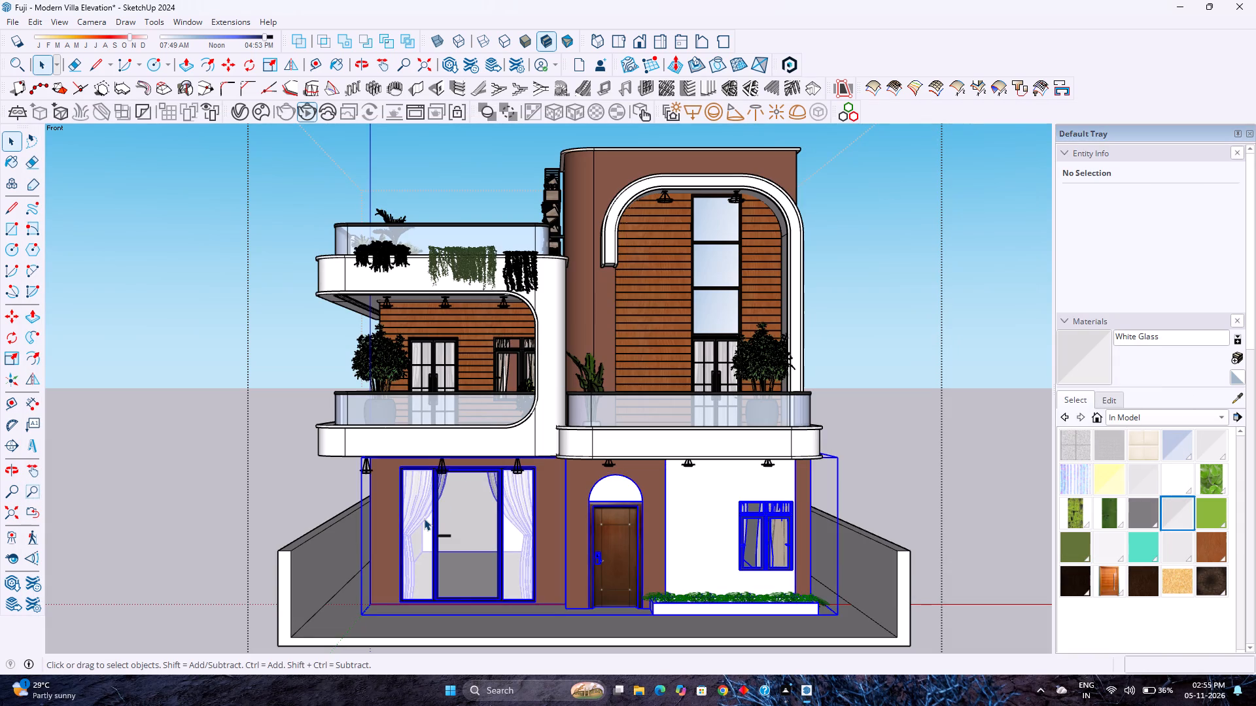
scroll(423, 518, "up", 13)
double_click(423, 517)
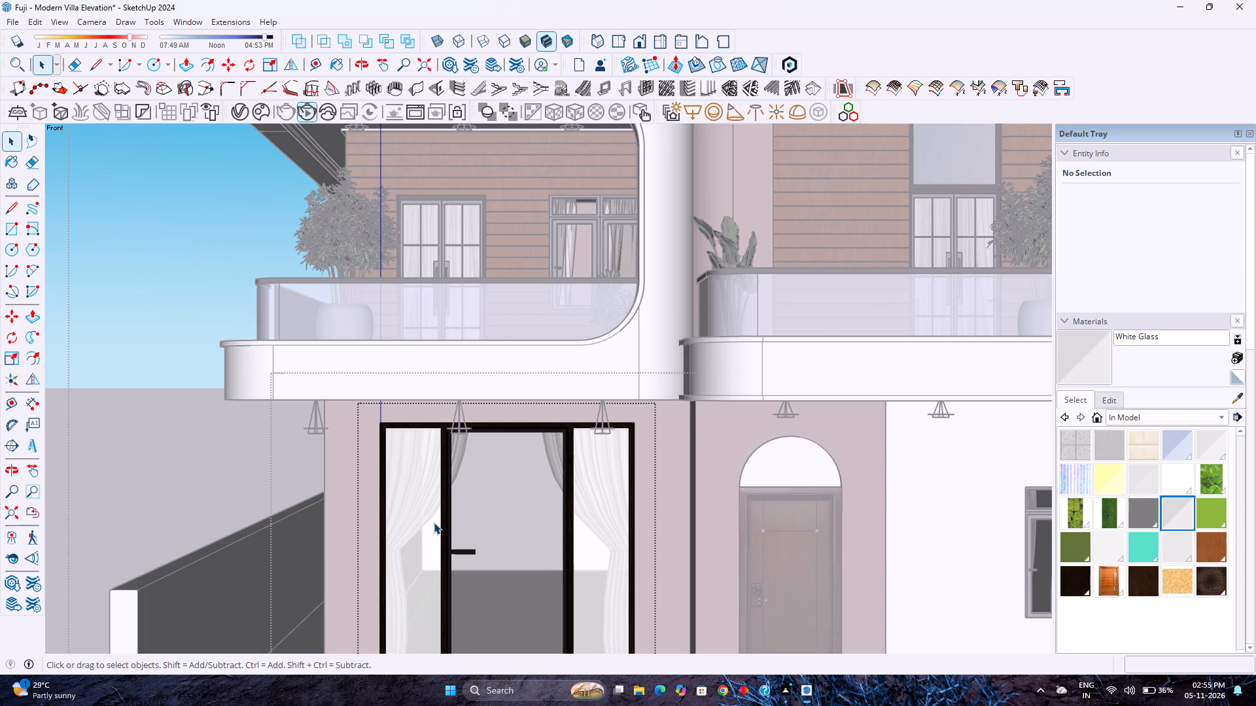
double_click(426, 524)
left_click(426, 524)
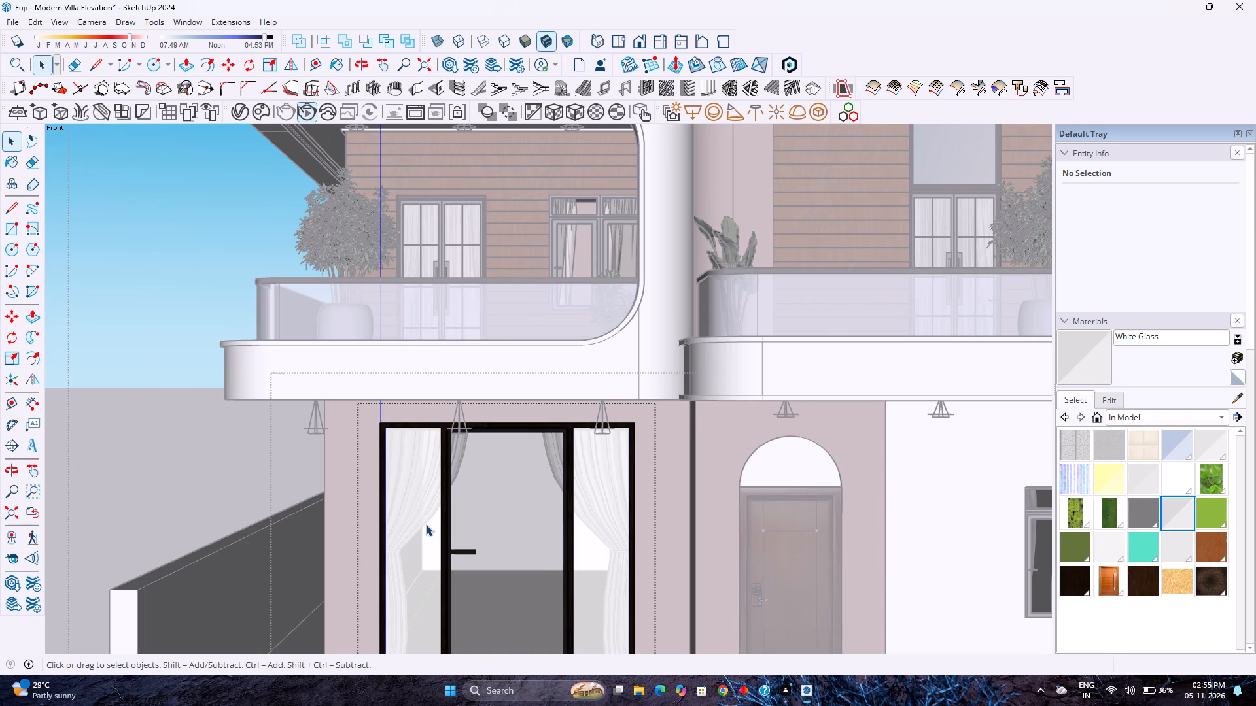
double_click(1140, 415)
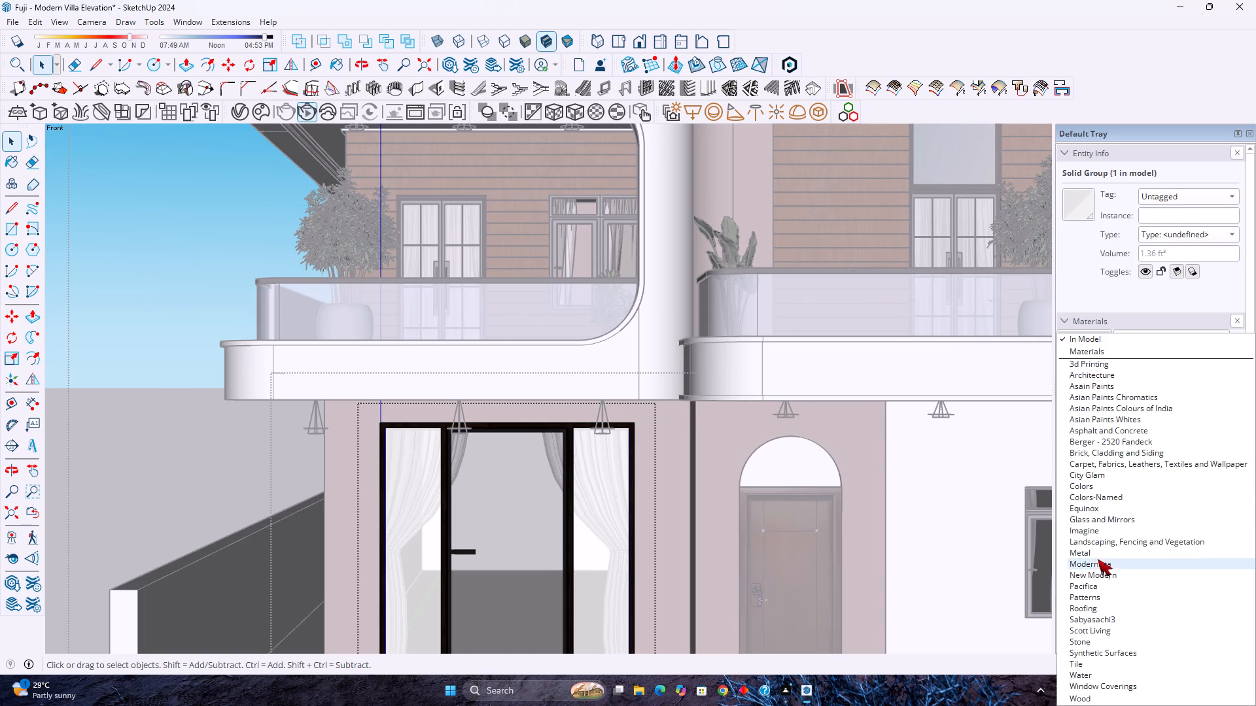
left_click(1083, 514)
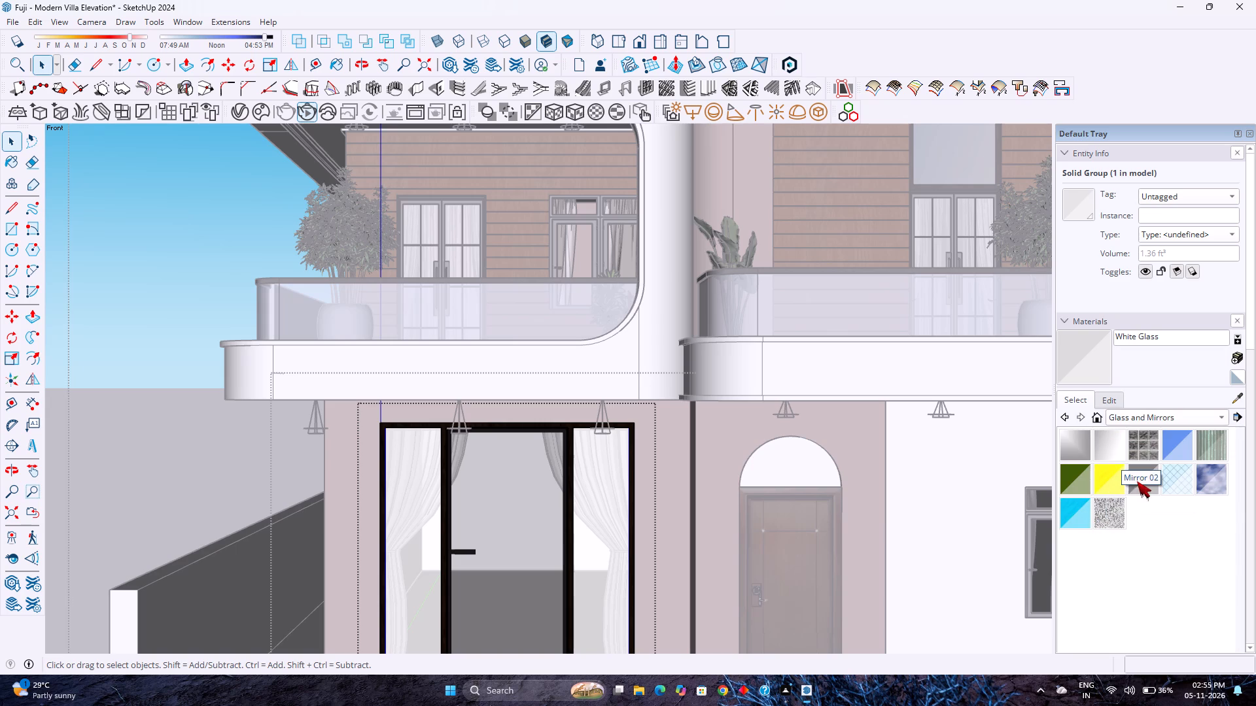
left_click(1171, 449)
left_click(609, 554)
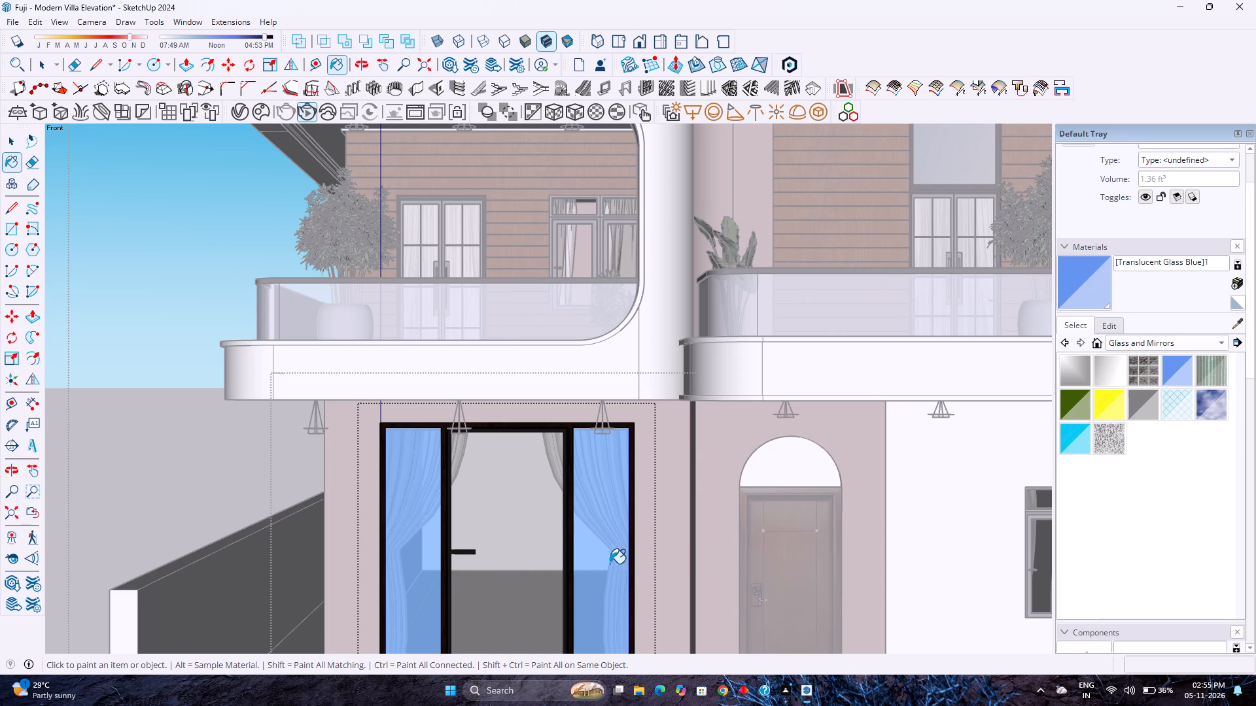
Turn the side panes' glass material neutral light gray by setting its HLS lightness to 87 and saturation to 0.
left_click(1115, 329)
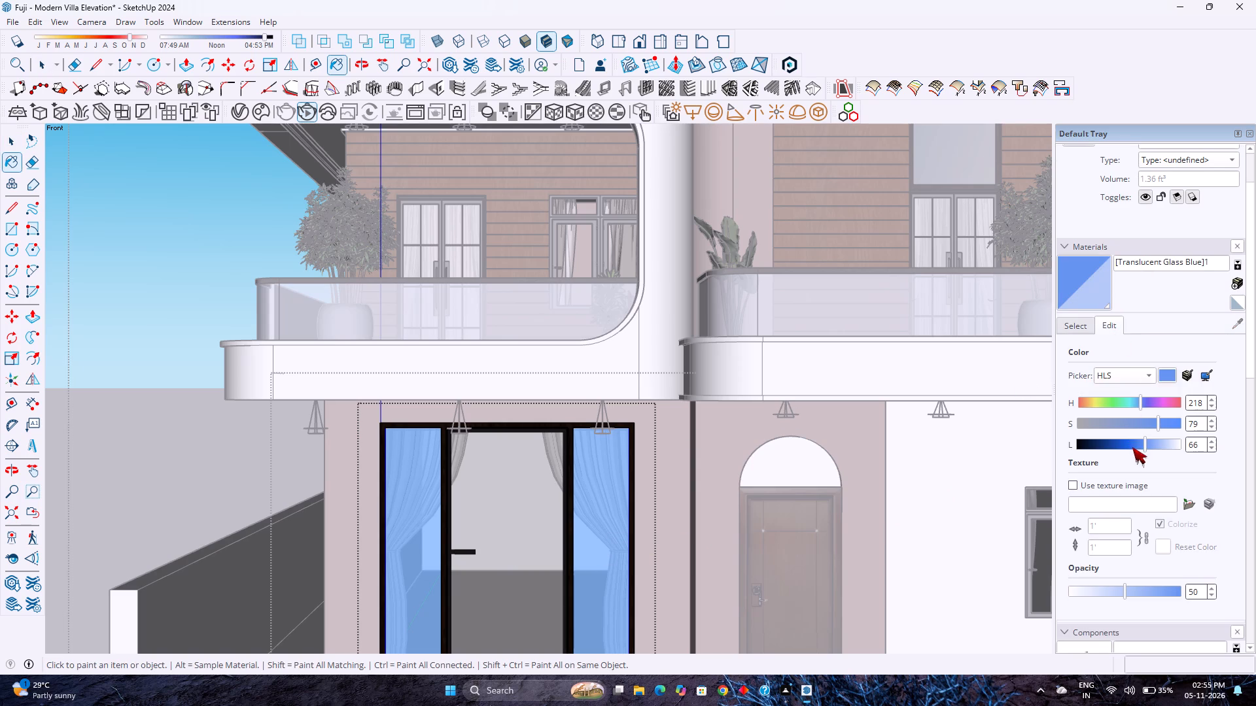
left_click_drag(1145, 443, 1167, 444)
left_click_drag(1157, 424, 1063, 434)
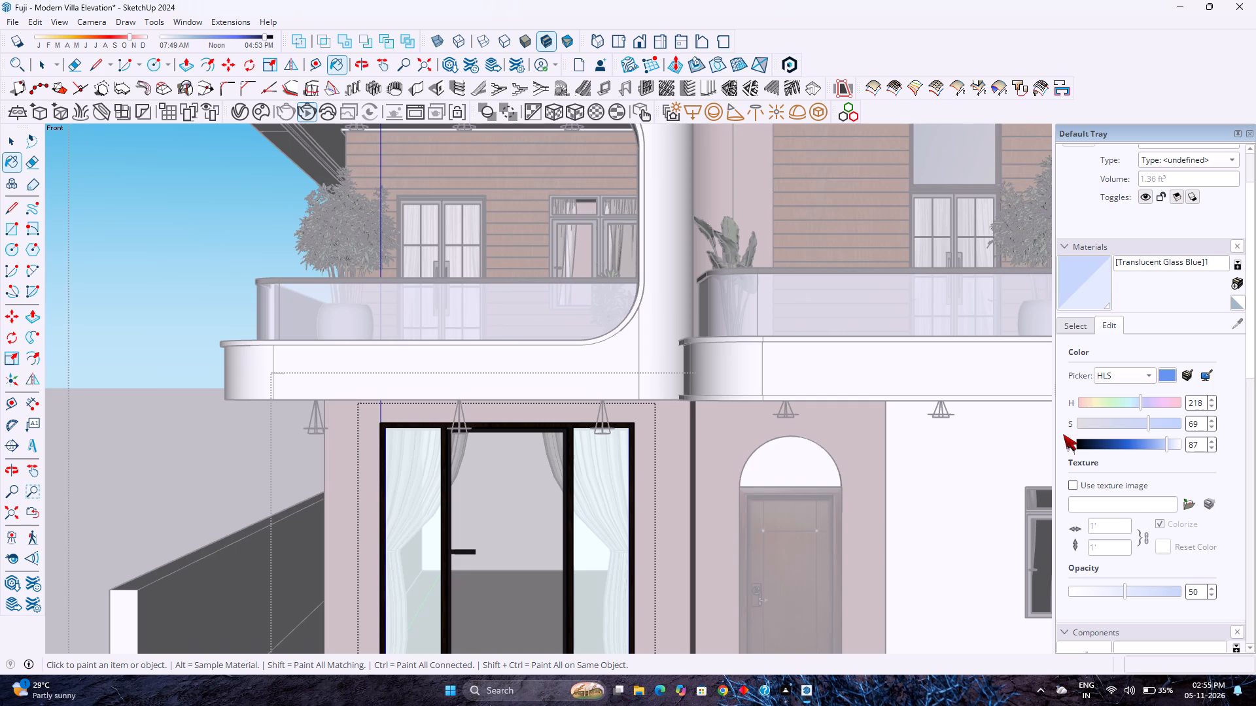
left_click_drag(1063, 434, 1061, 435)
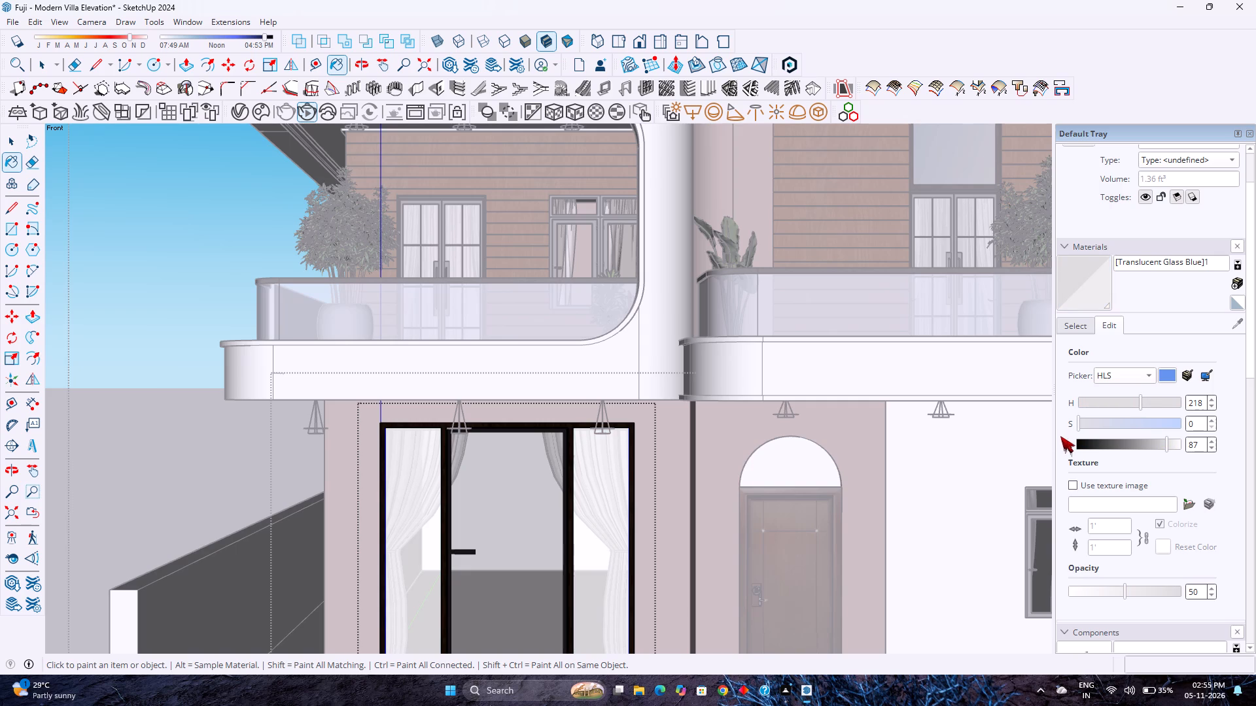
left_click(608, 569)
key("space")
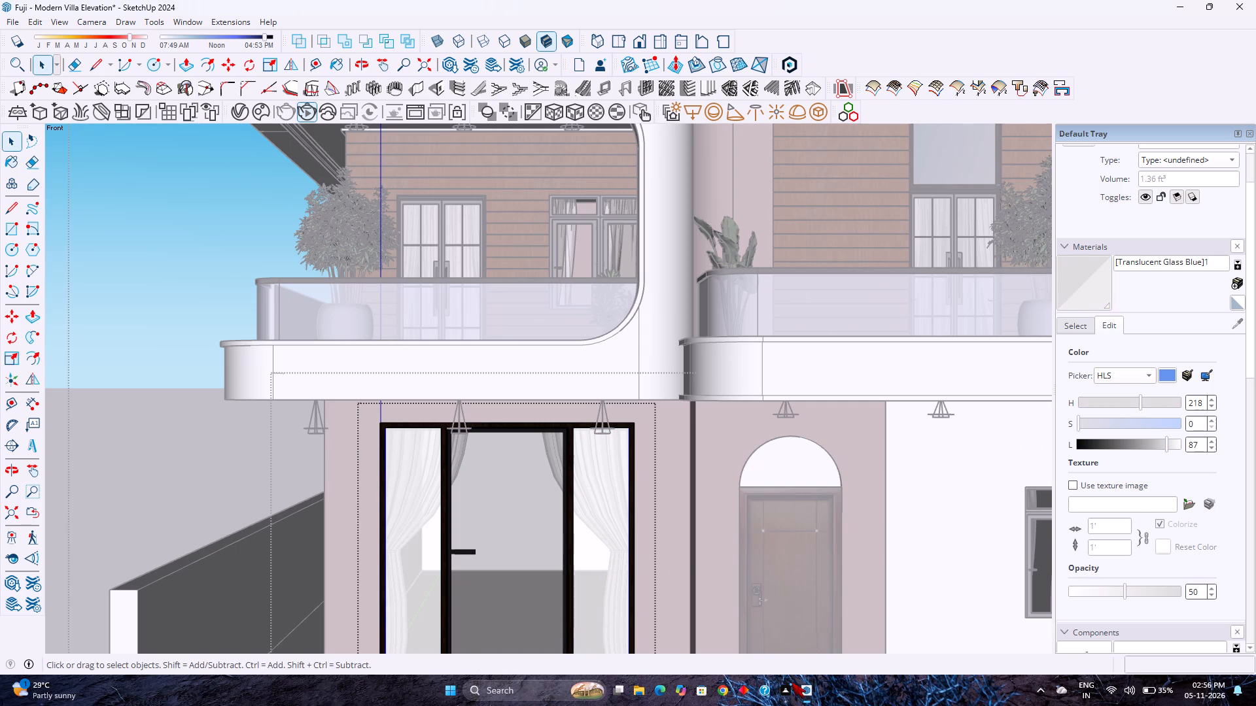
Stop and restart the V-Ray interactive render, checking the sliding door's side panes up close.
left_click(935, 640)
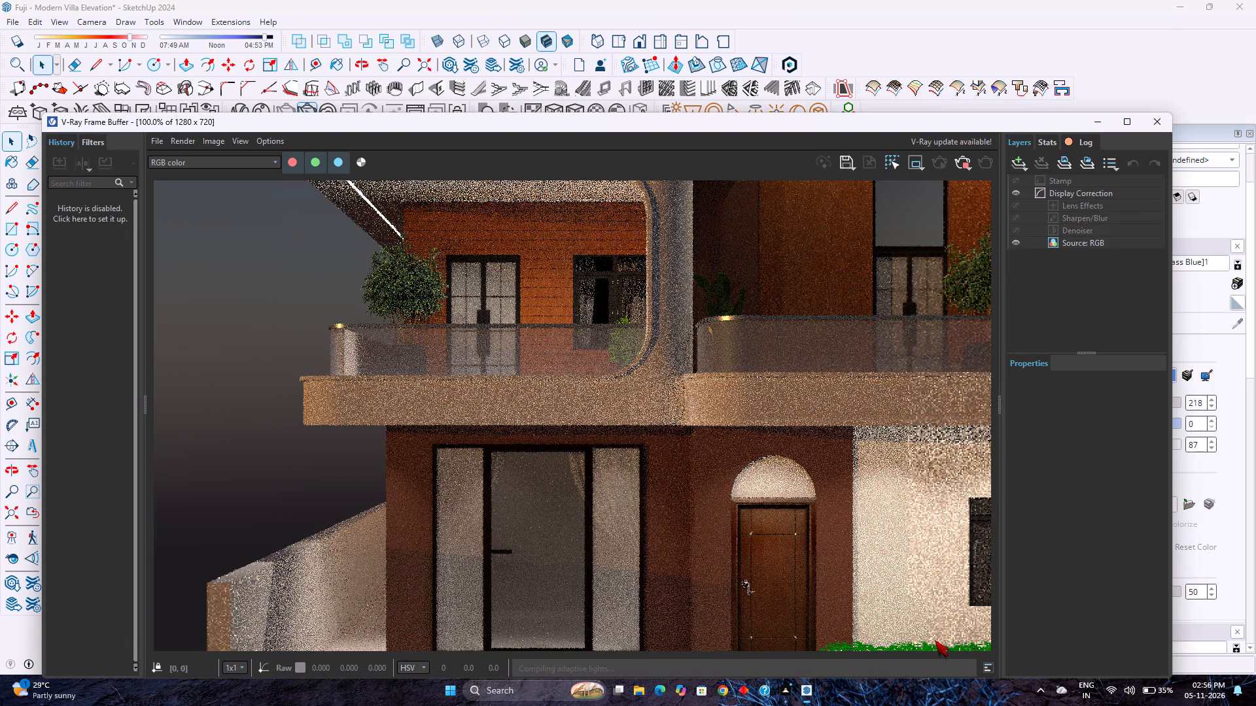
scroll(640, 556, "down", 1)
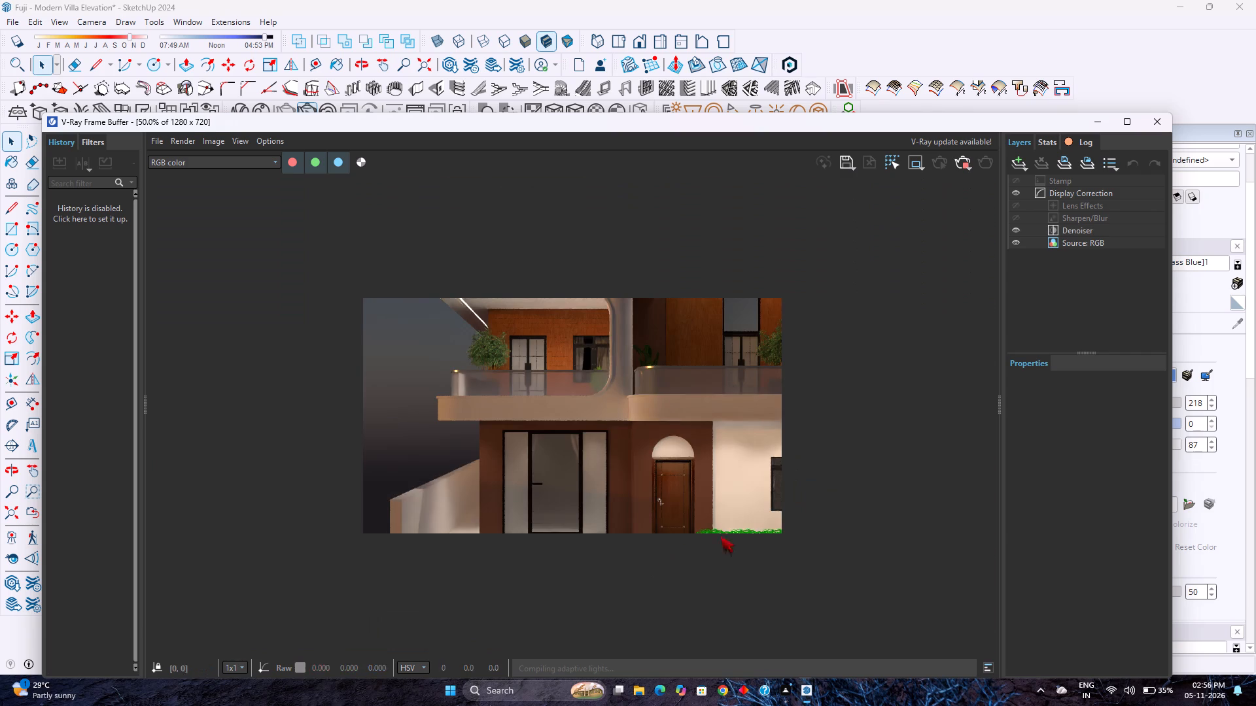
scroll(771, 524, "down", 2)
scroll(771, 524, "up", 2)
left_click(963, 167)
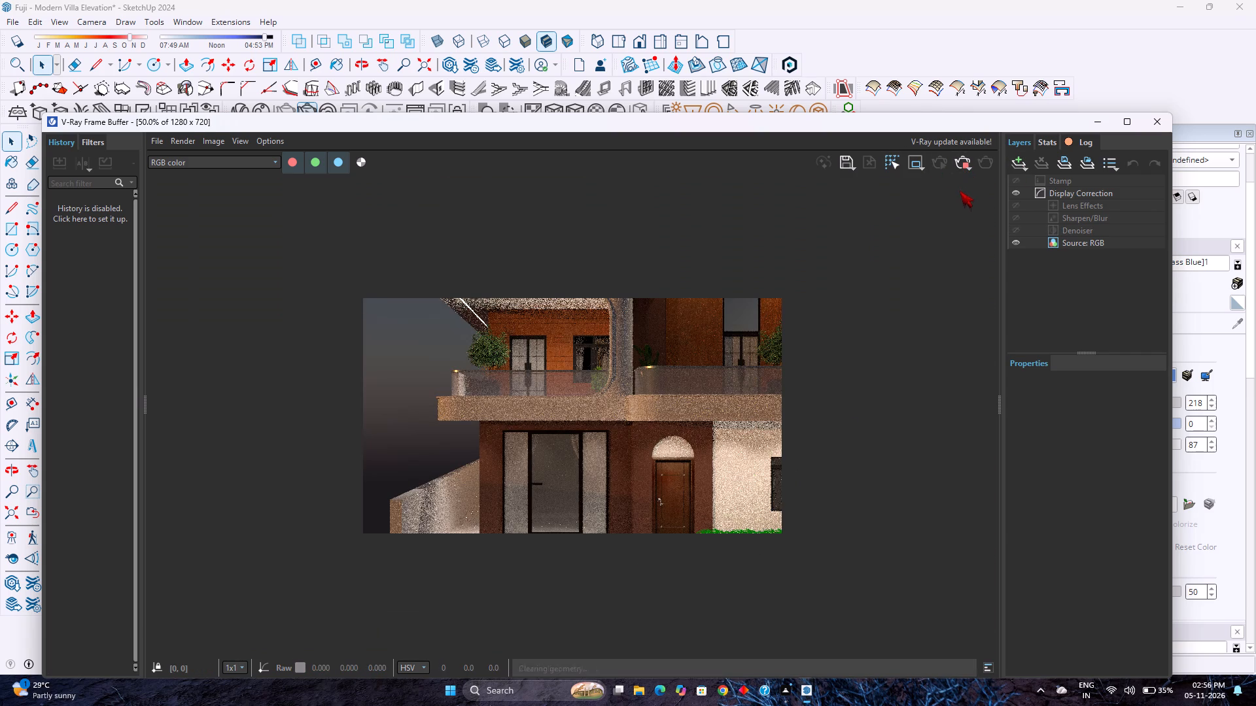
left_click(943, 166)
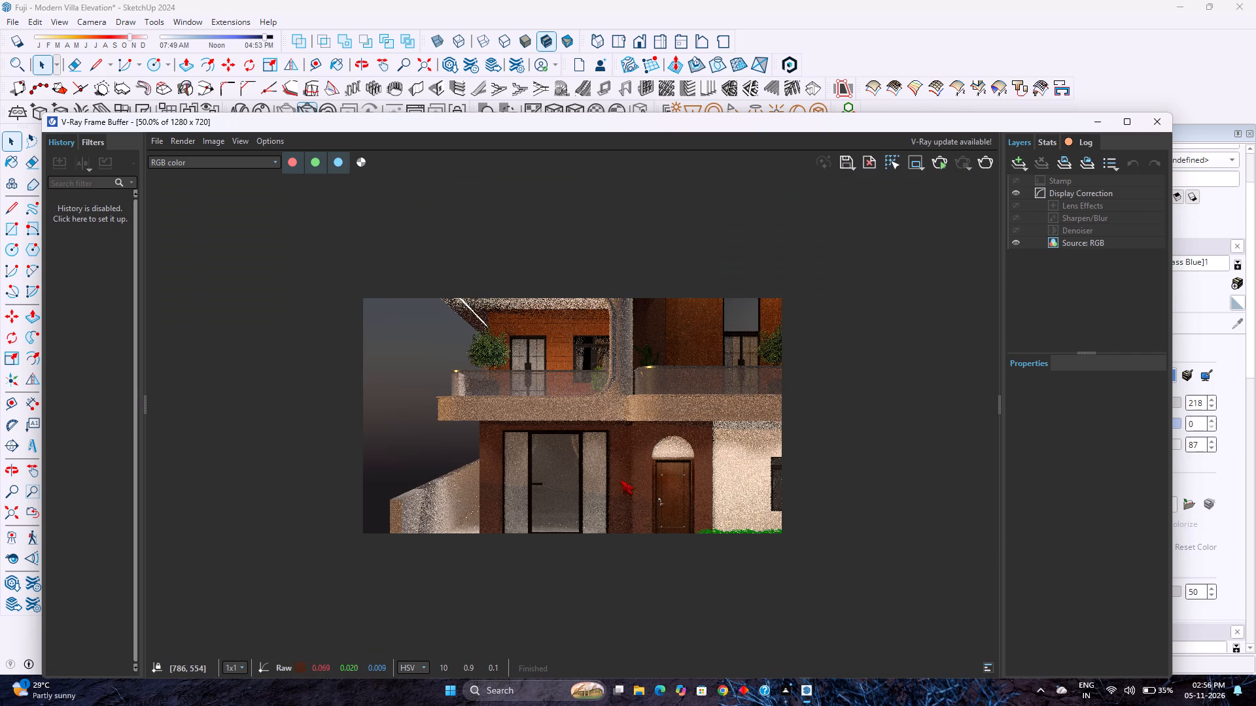
scroll(658, 501, "down", 2)
scroll(658, 501, "up", 4)
scroll(658, 501, "down", 2)
scroll(658, 501, "up", 1)
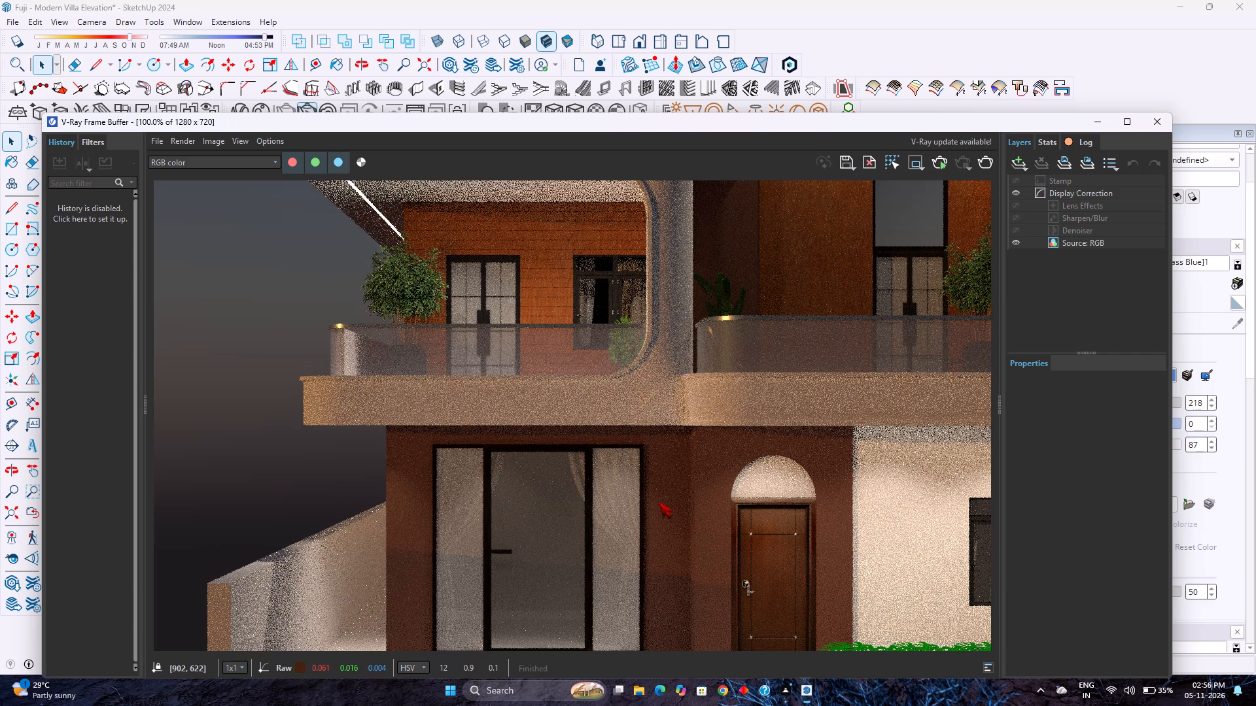
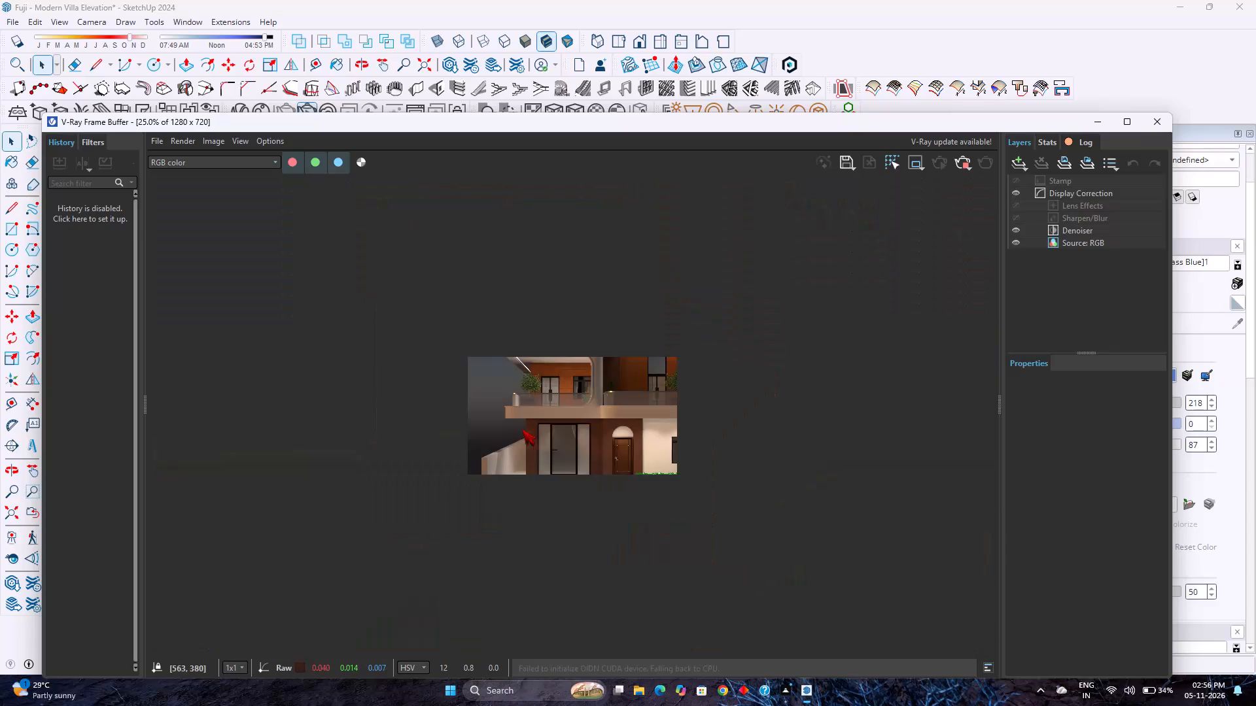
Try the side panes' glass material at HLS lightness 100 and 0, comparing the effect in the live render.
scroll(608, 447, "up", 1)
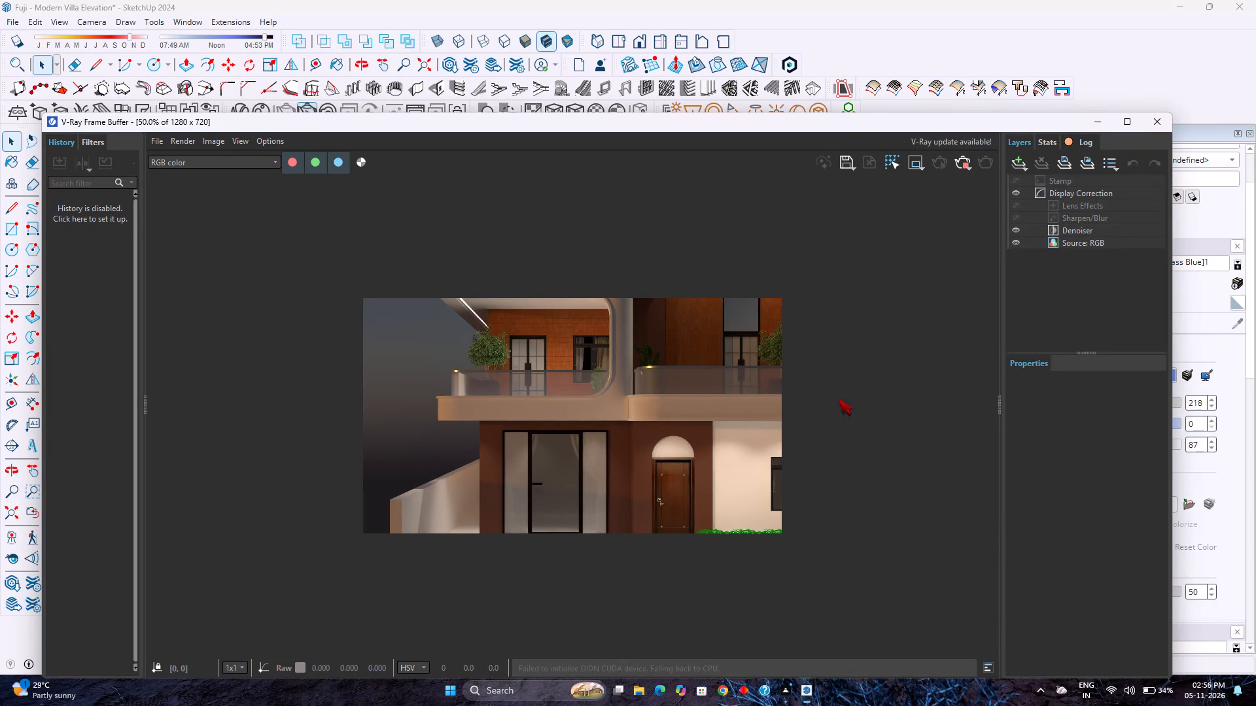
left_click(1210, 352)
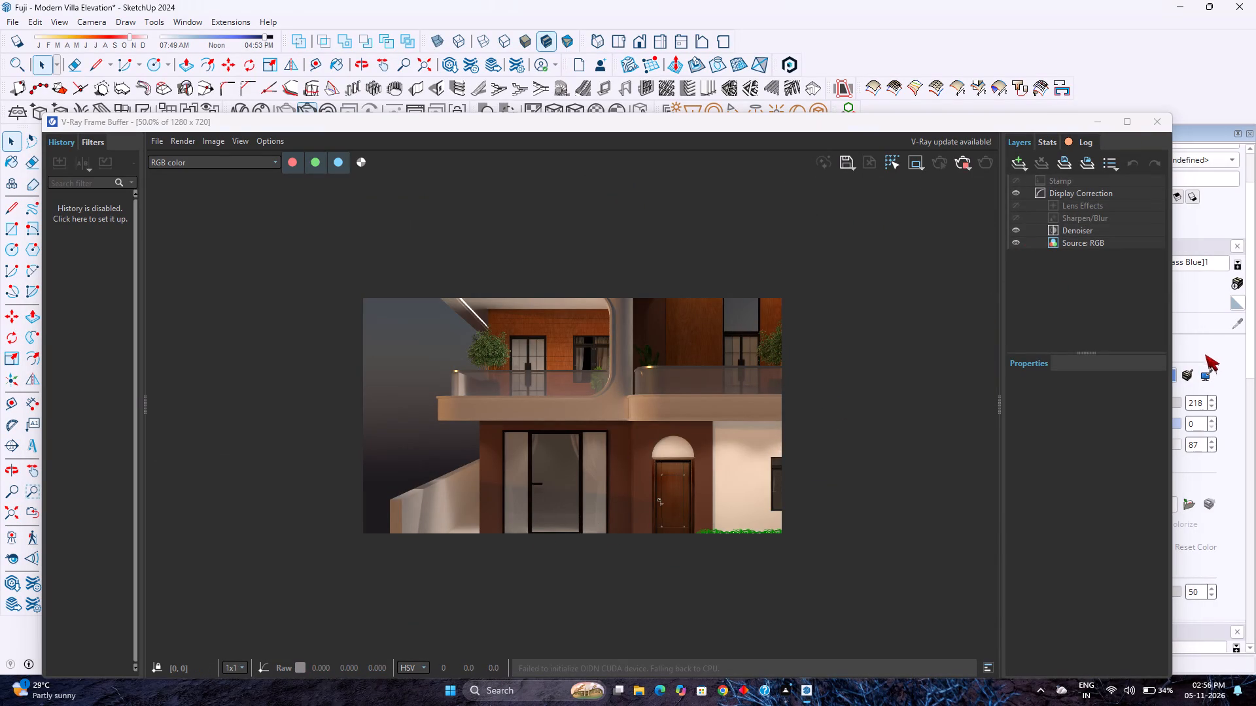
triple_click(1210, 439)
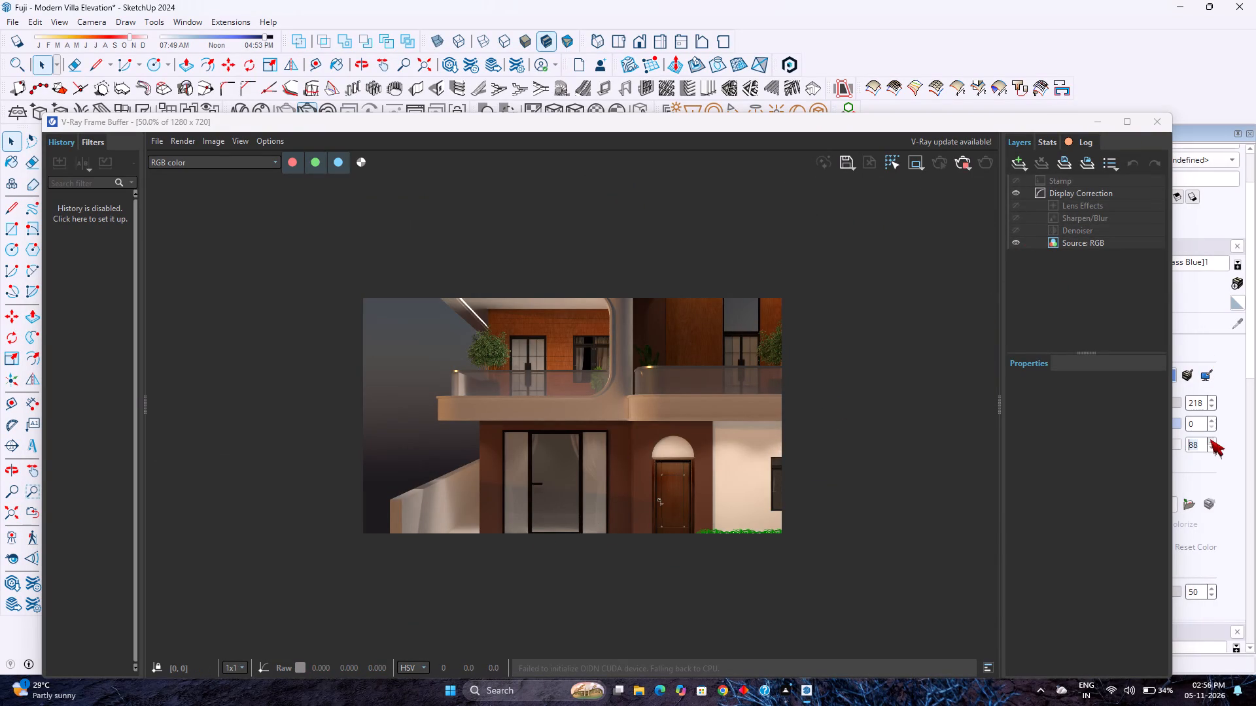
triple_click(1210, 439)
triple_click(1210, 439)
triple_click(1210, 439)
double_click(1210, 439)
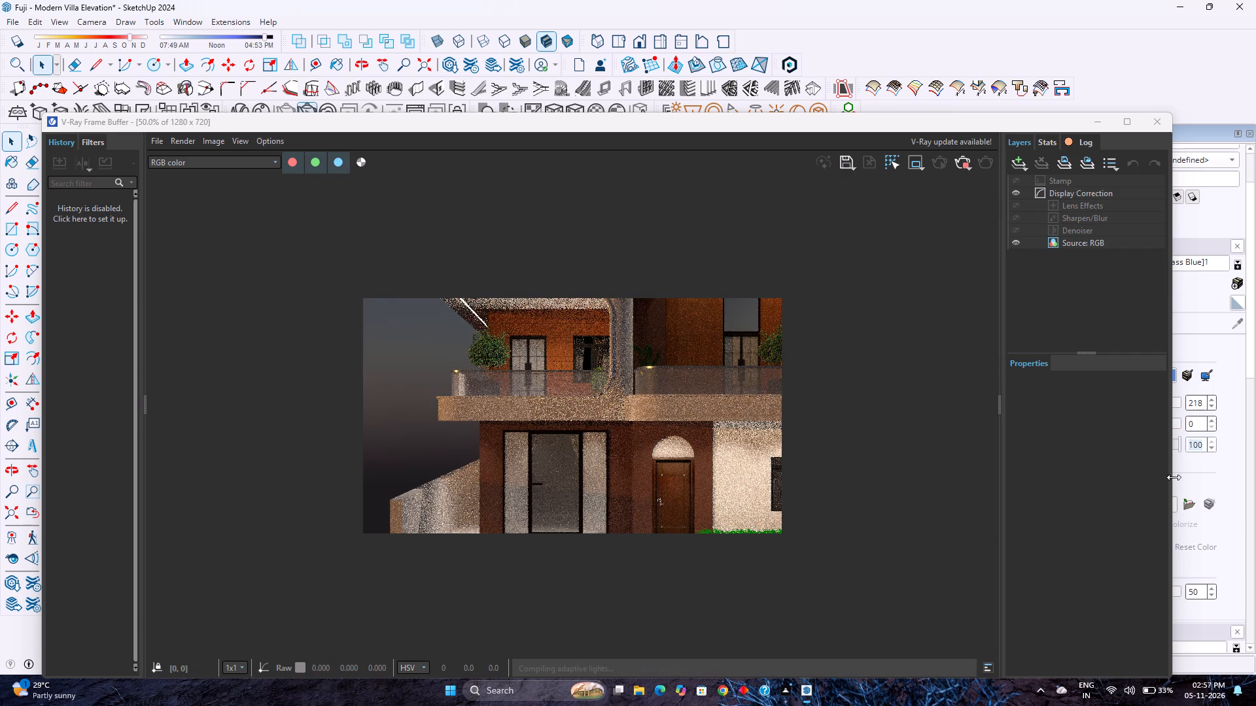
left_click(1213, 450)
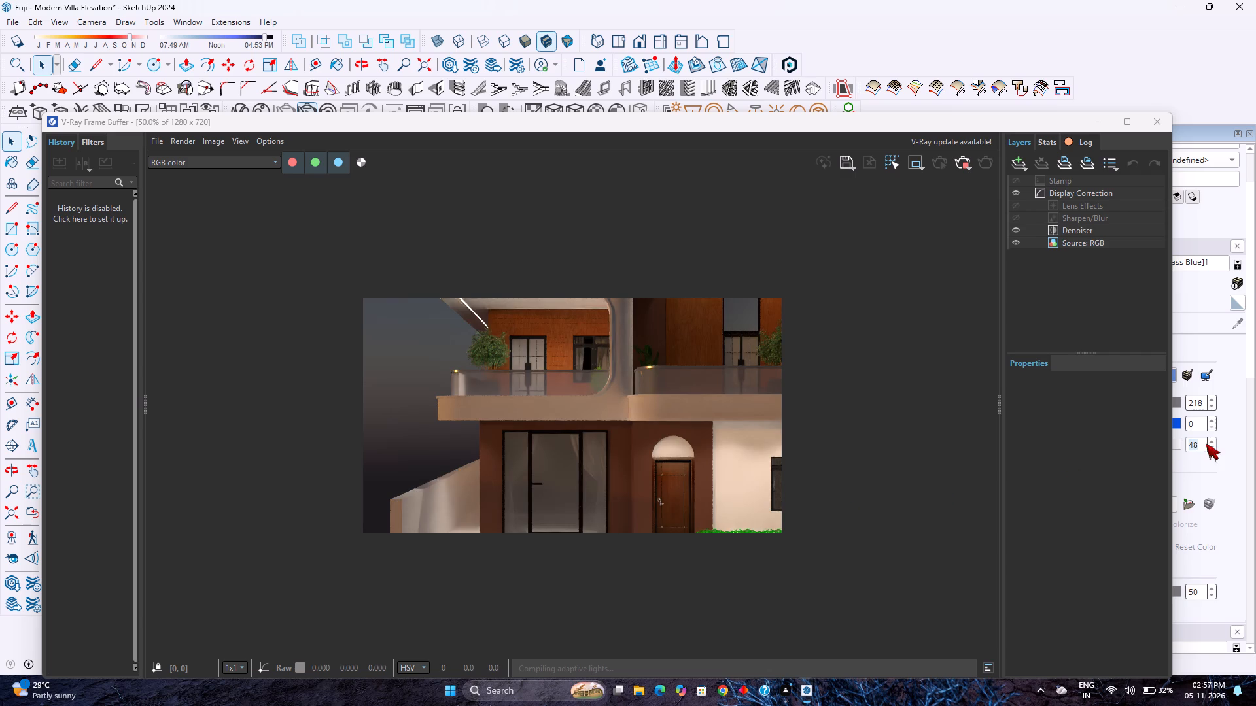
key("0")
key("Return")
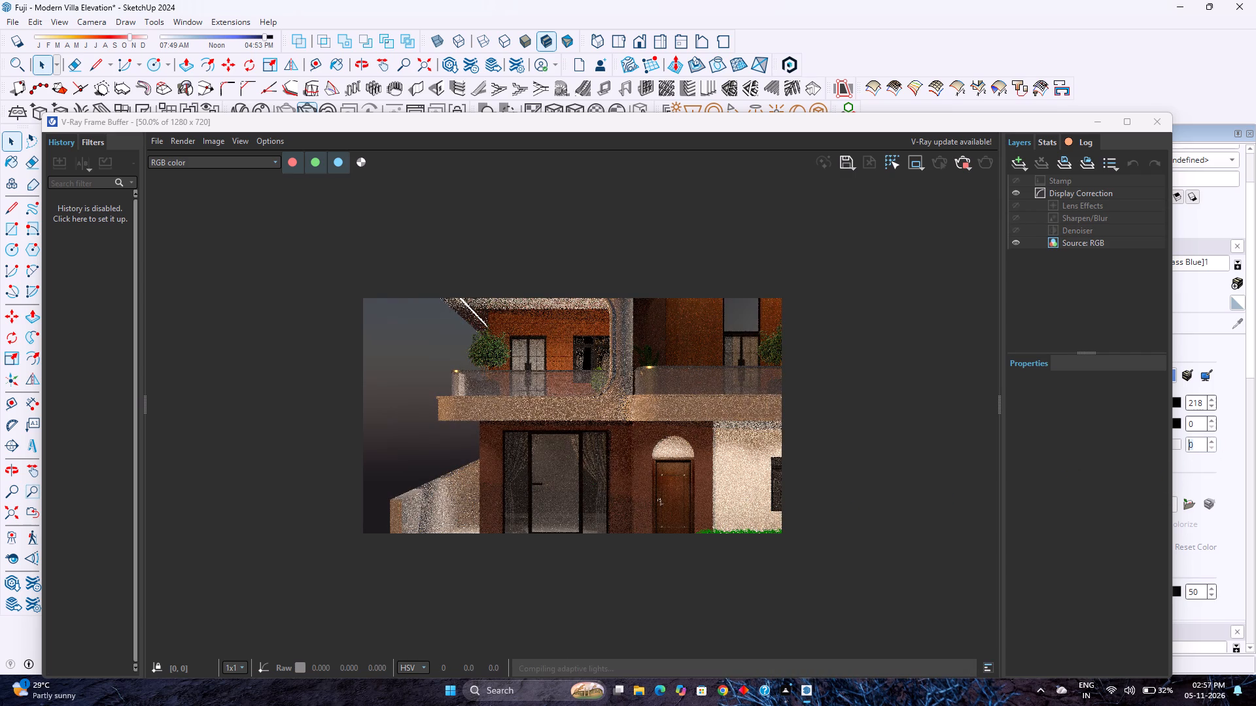
Set the side panes' glass material to an HLS lightness of 50 and put the render window away.
type("50")
key("Return")
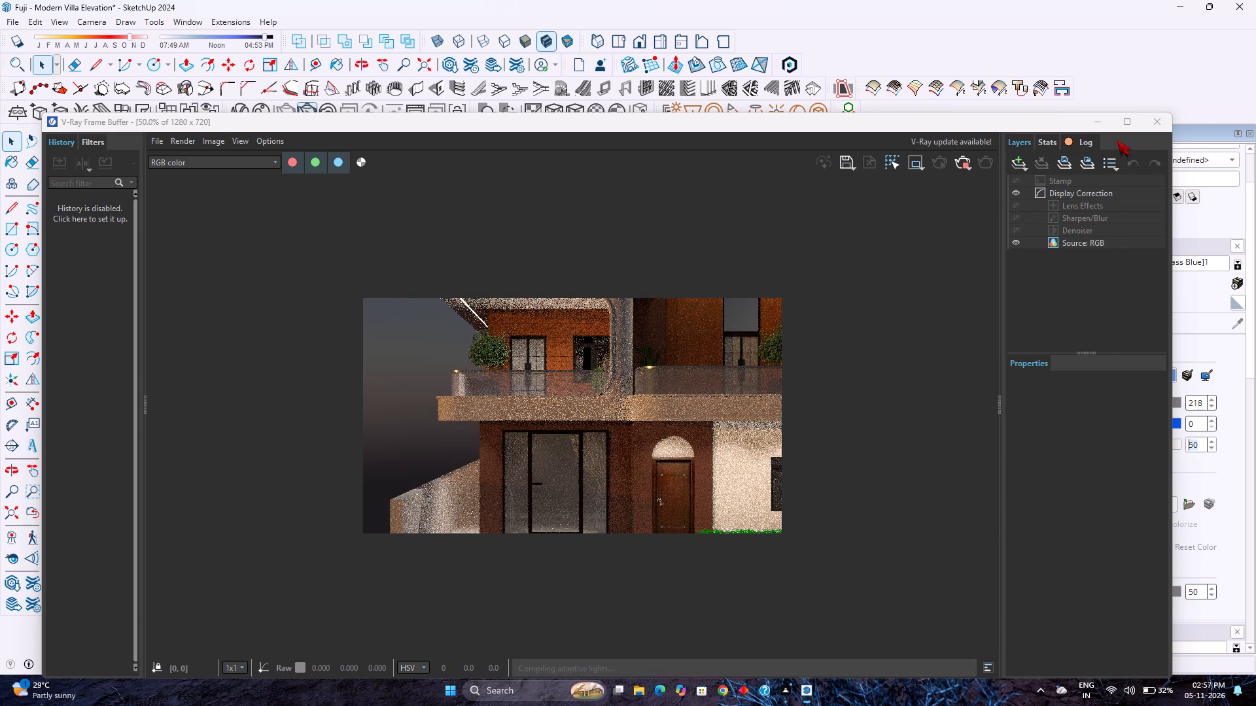
left_click(1087, 119)
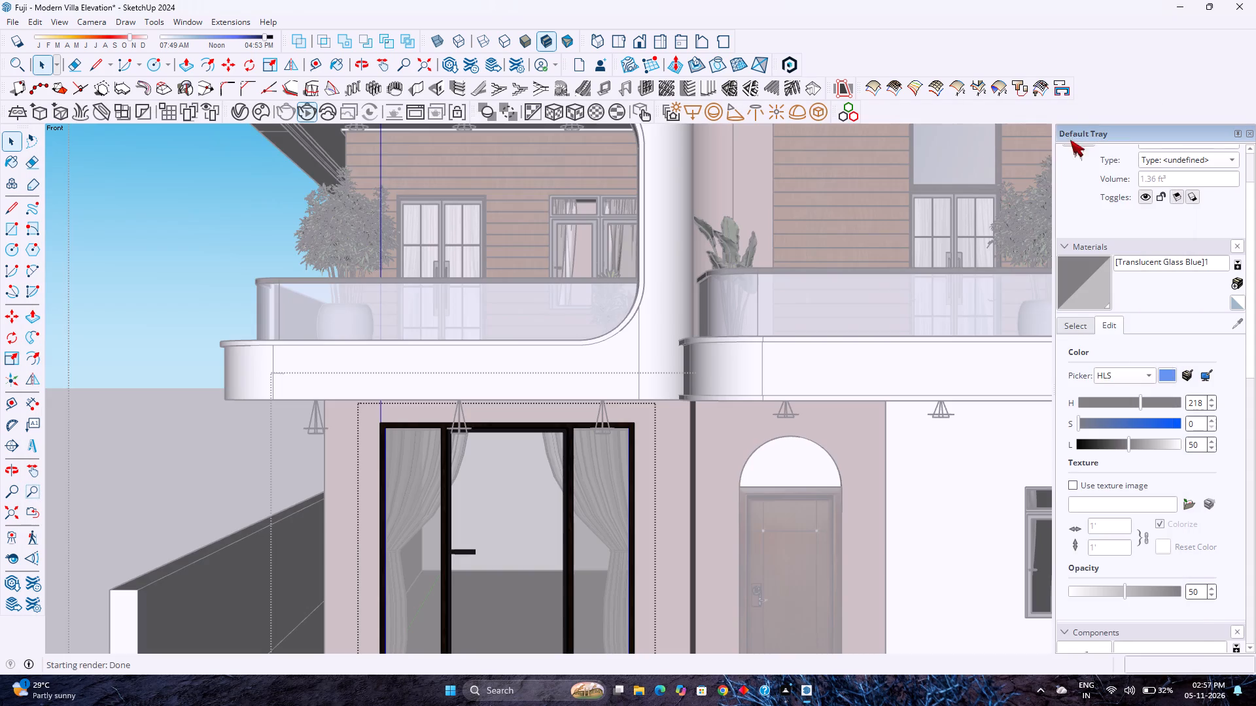
Save the model as Fuji - Modern Villa Elevation in the Fuji Files folder, replacing the existing file.
scroll(604, 522, "down", 5)
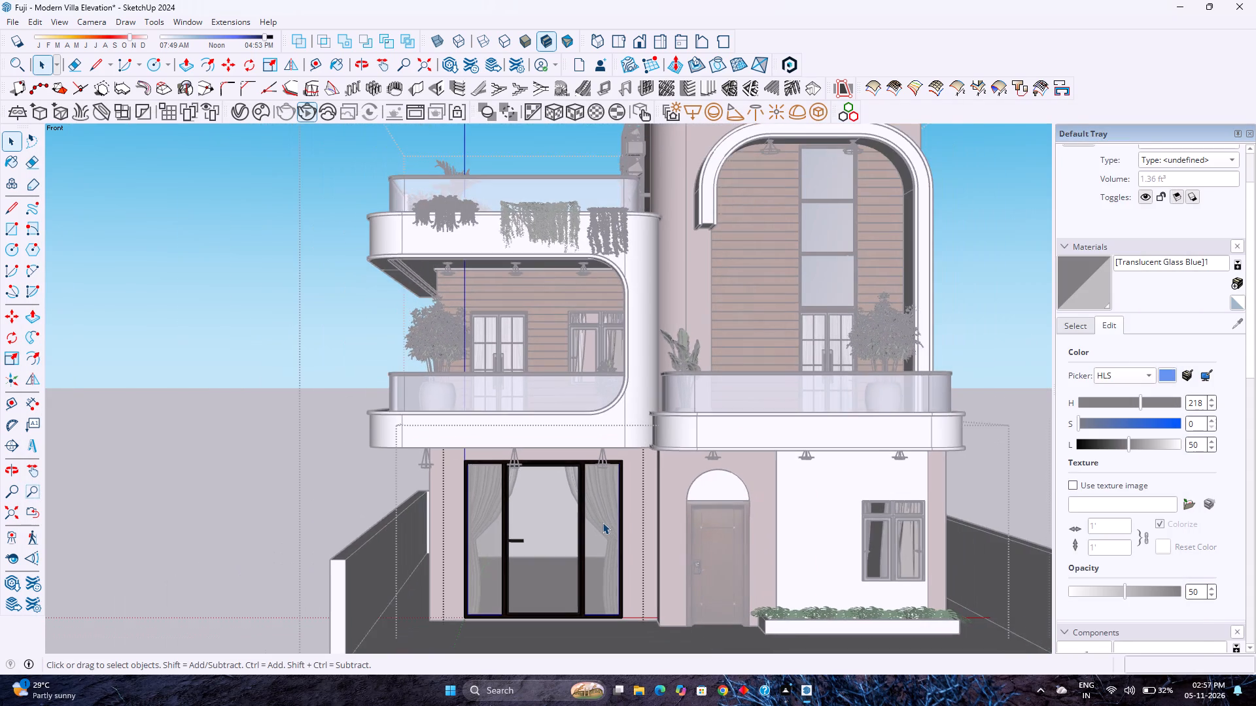
scroll(602, 522, "down", 1)
key("ctrl+s")
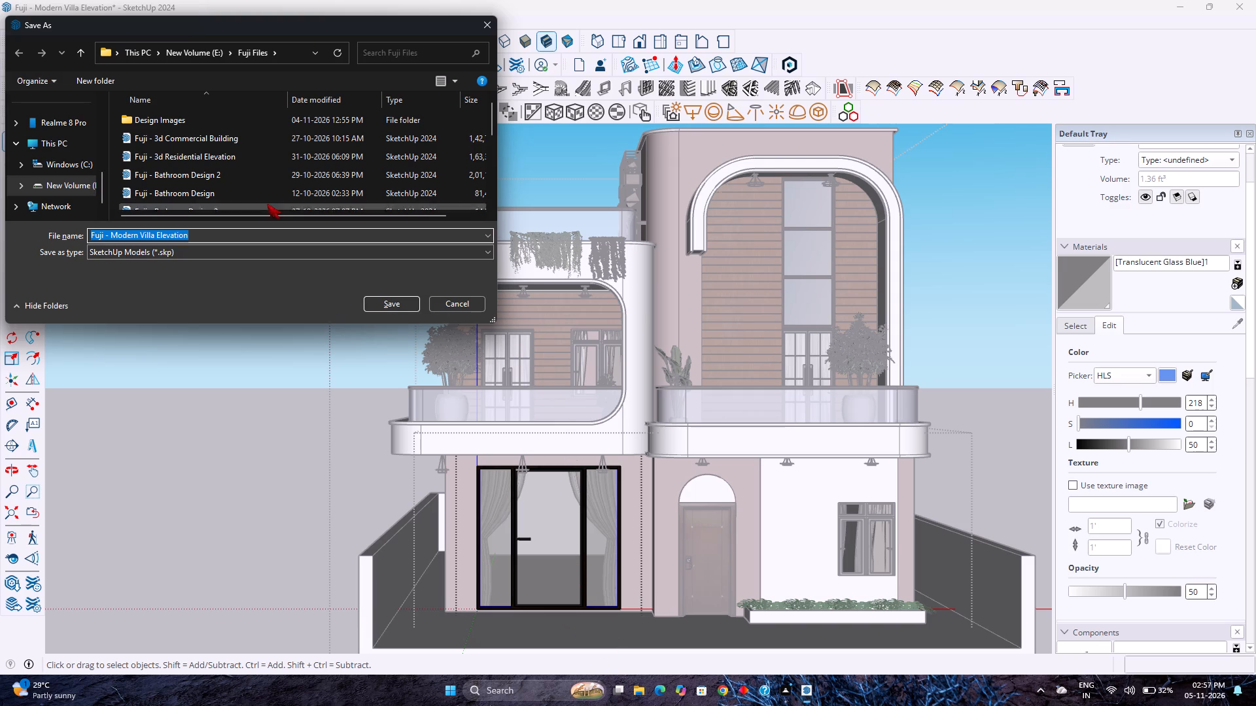
scroll(192, 152, "down", 2)
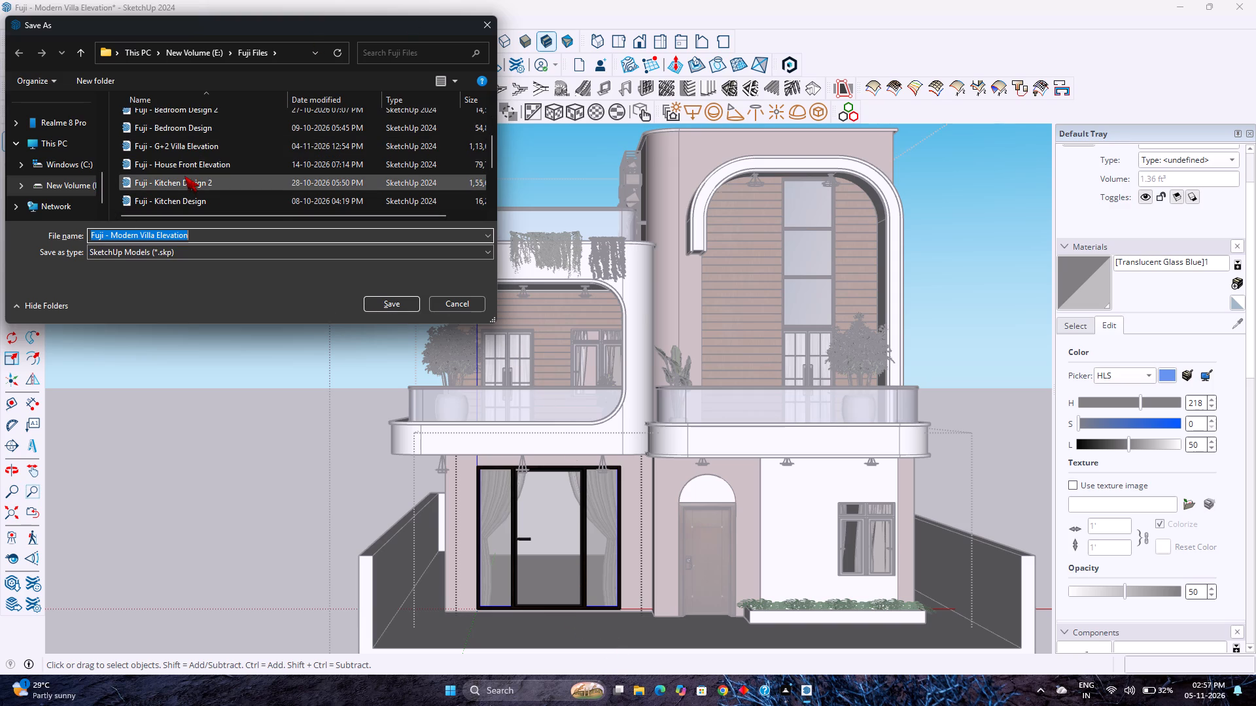
scroll(183, 186, "down", 3)
scroll(169, 143, "up", 1)
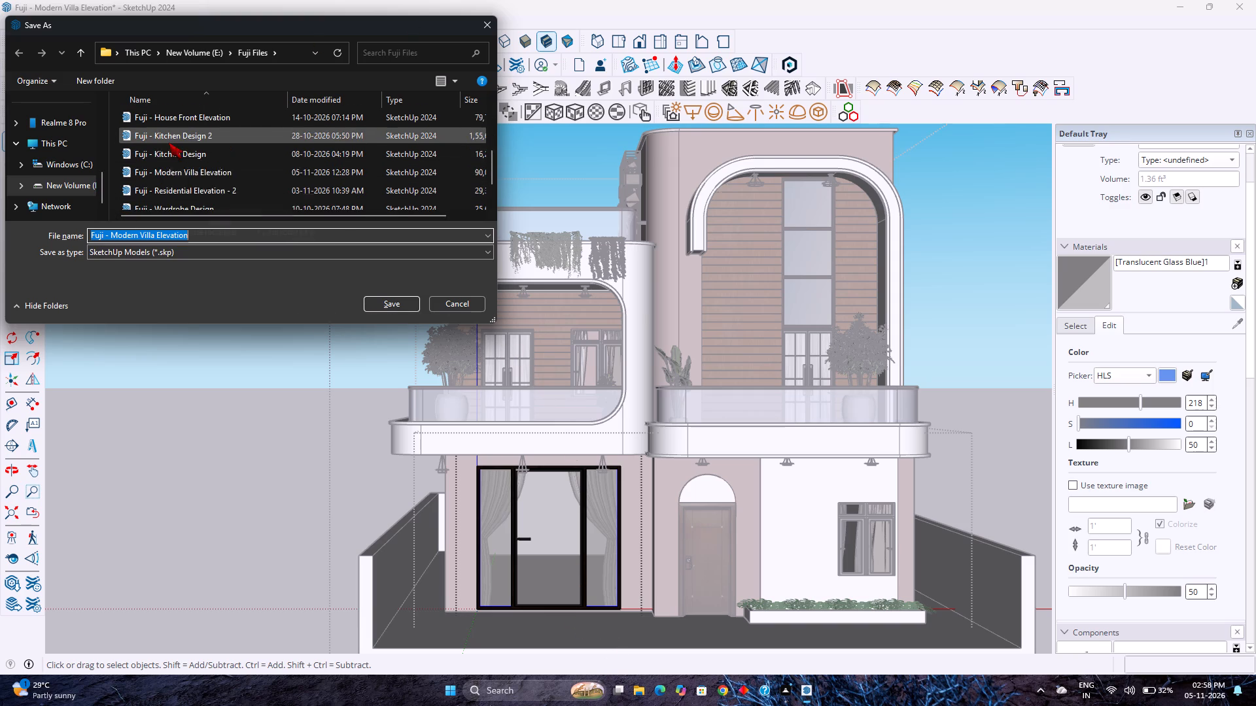
scroll(168, 143, "up", 1)
scroll(153, 191, "down", 1)
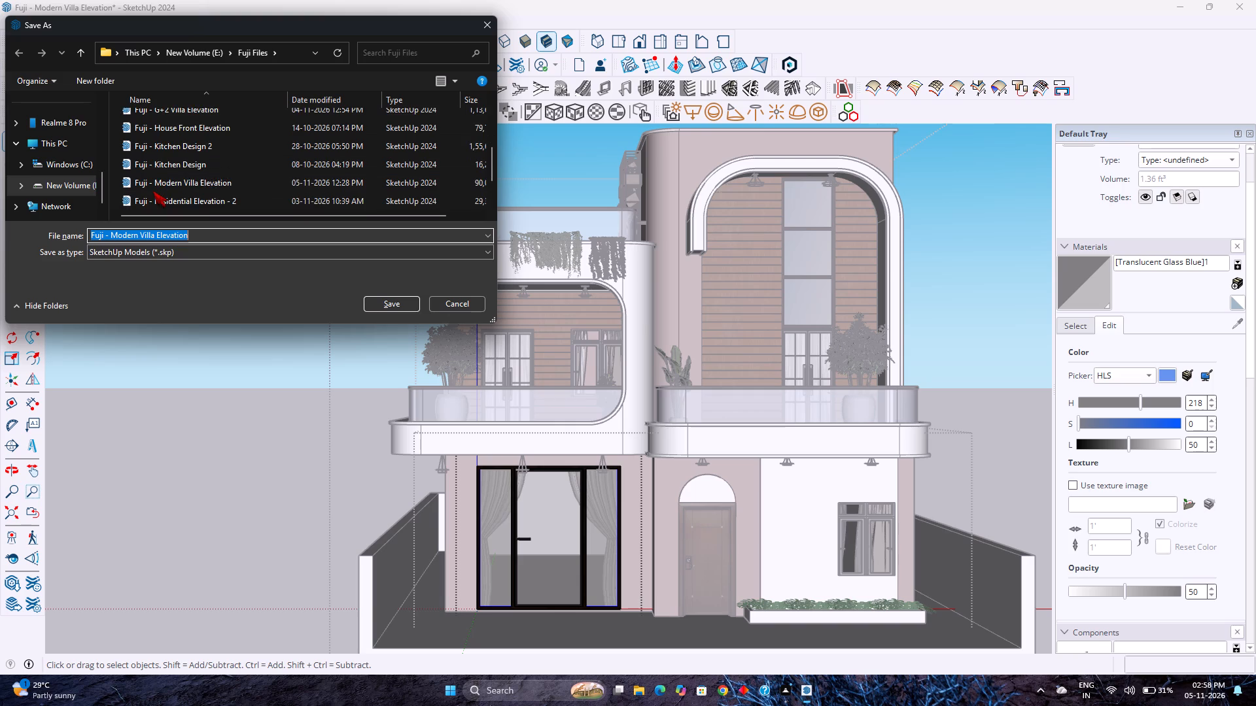
scroll(153, 191, "down", 1)
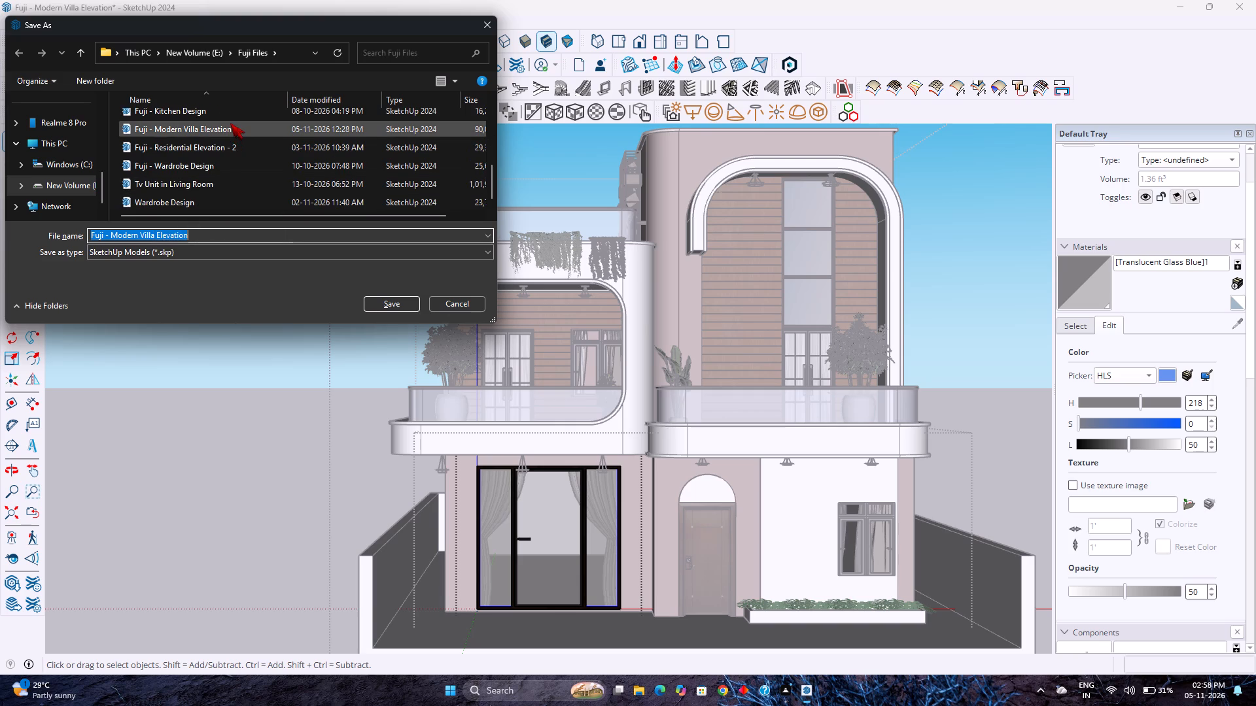
left_click(230, 123)
left_click(387, 307)
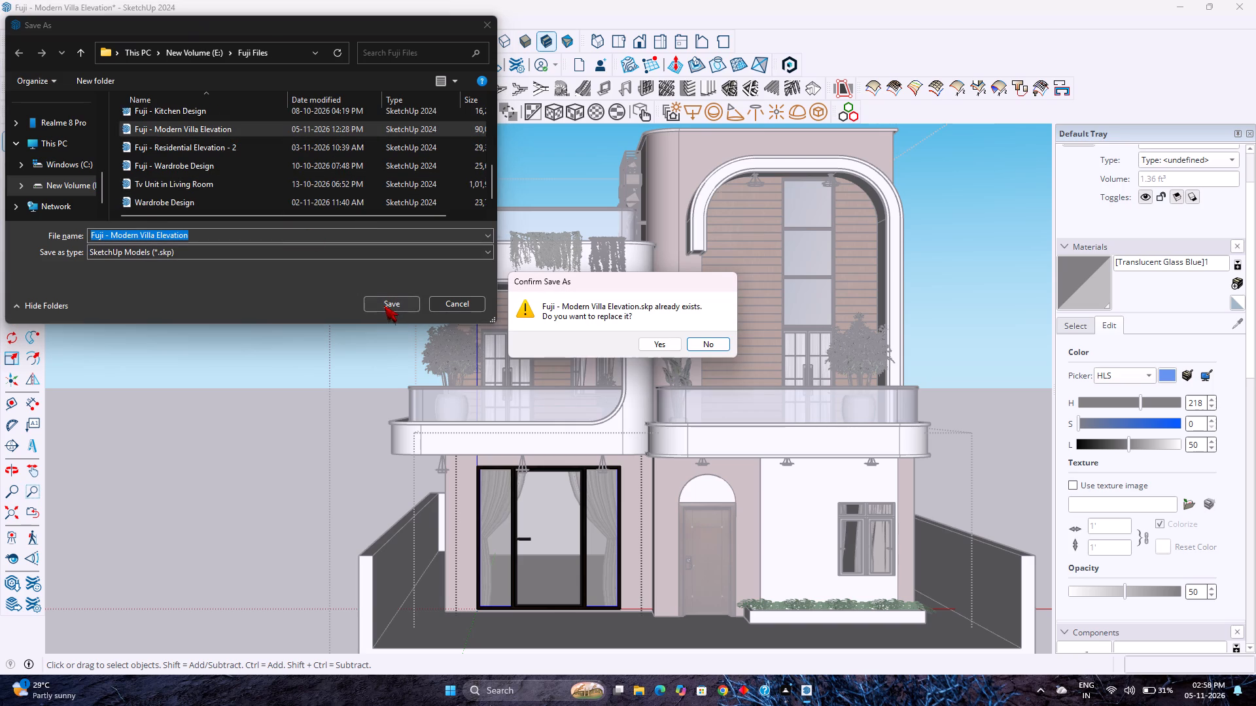
left_click(660, 344)
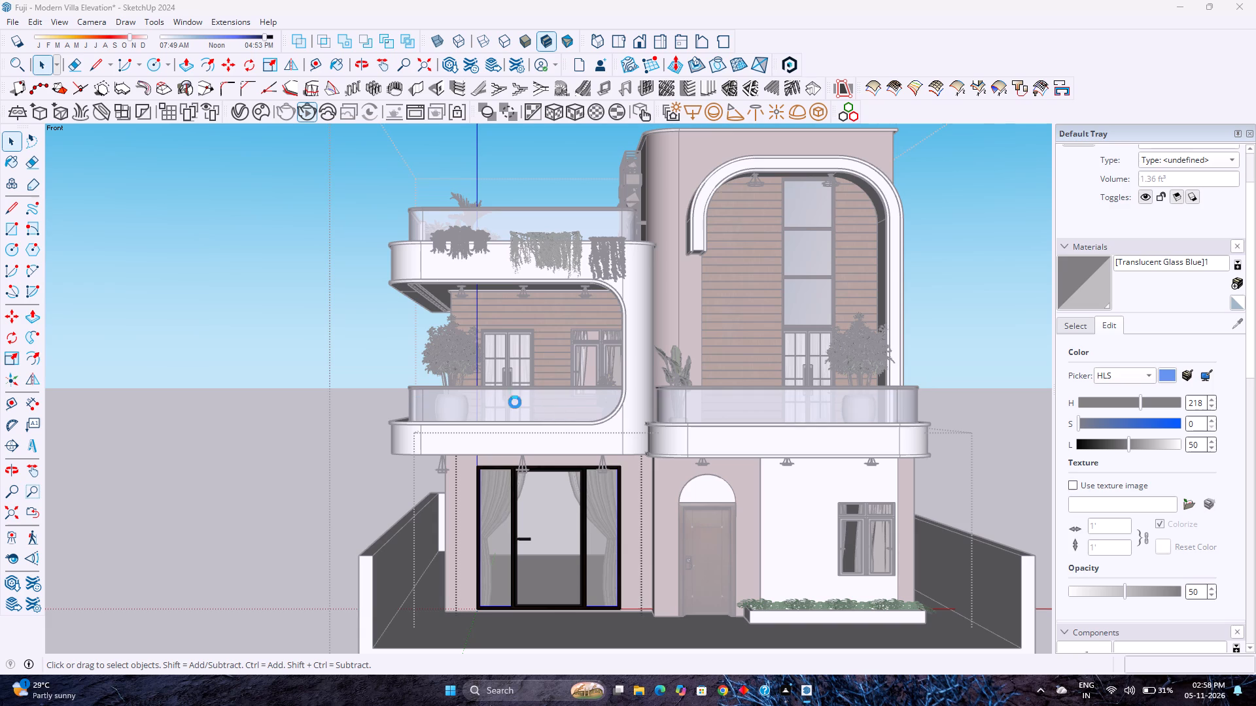
left_click(403, 395)
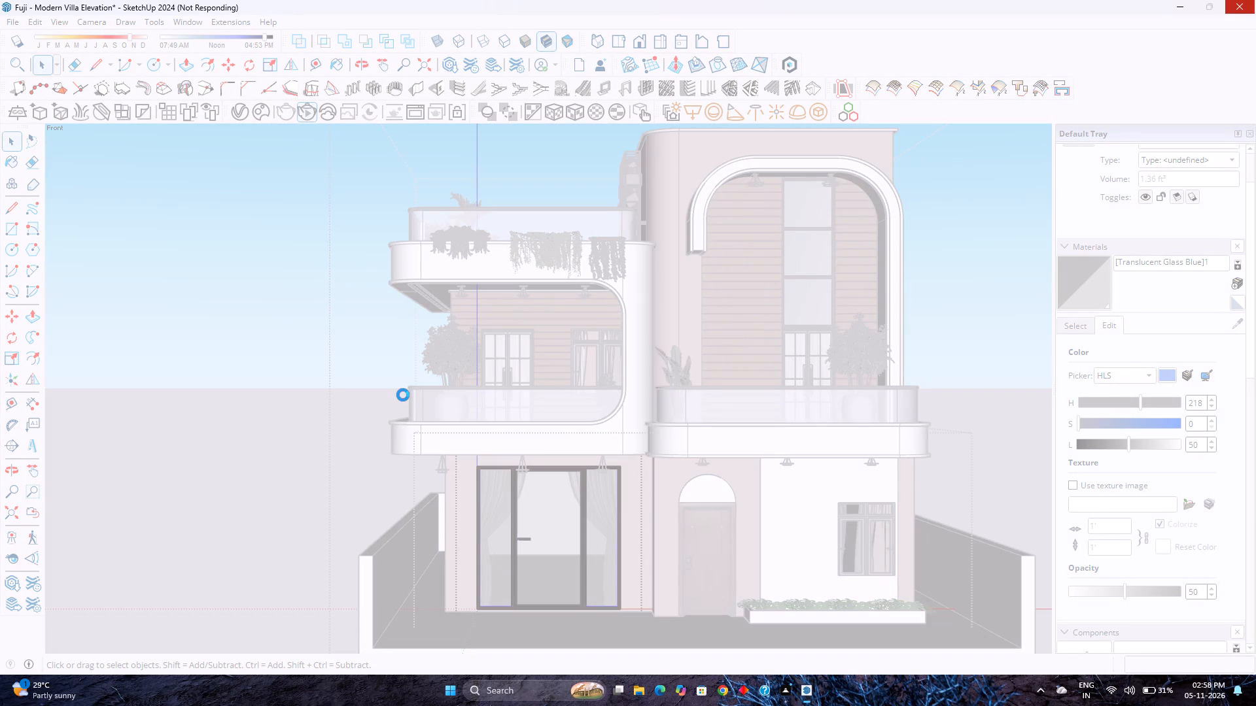
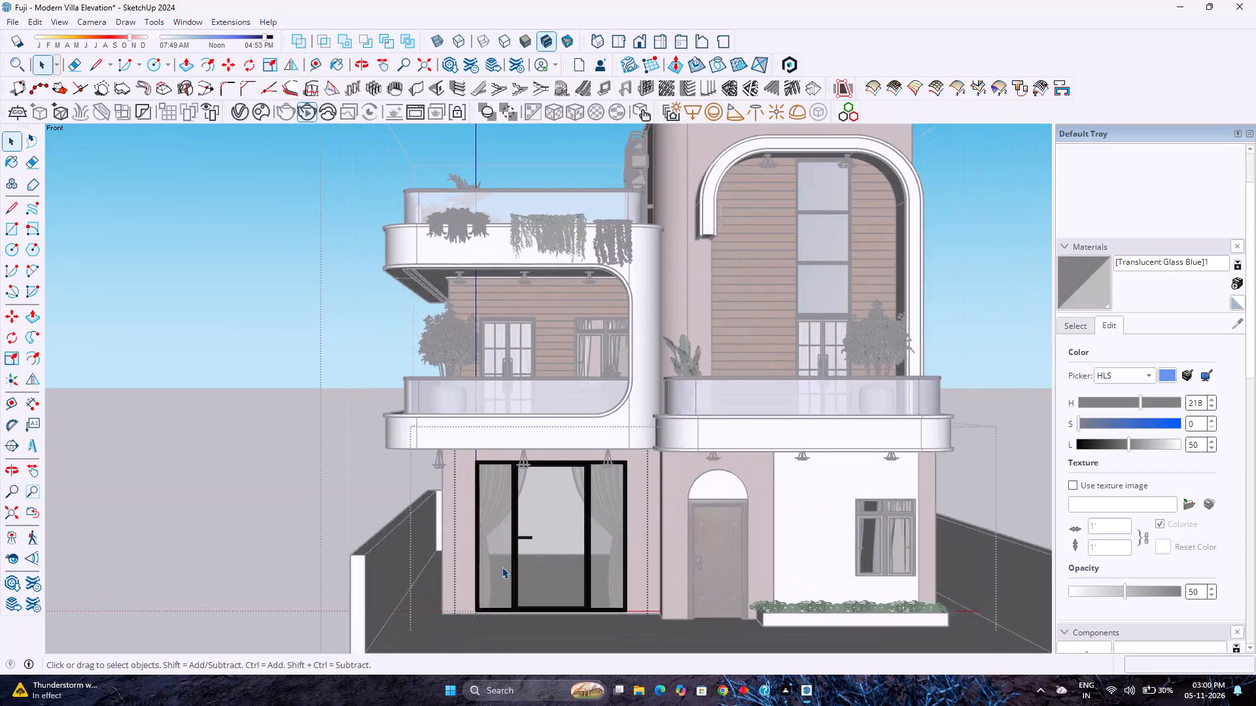
Show the villa in the standard front view and step out of the sliding door group and the enclosing ground-floor group.
scroll(502, 567, "down", 2)
scroll(943, 480, "down", 3)
scroll(1028, 466, "up", 2)
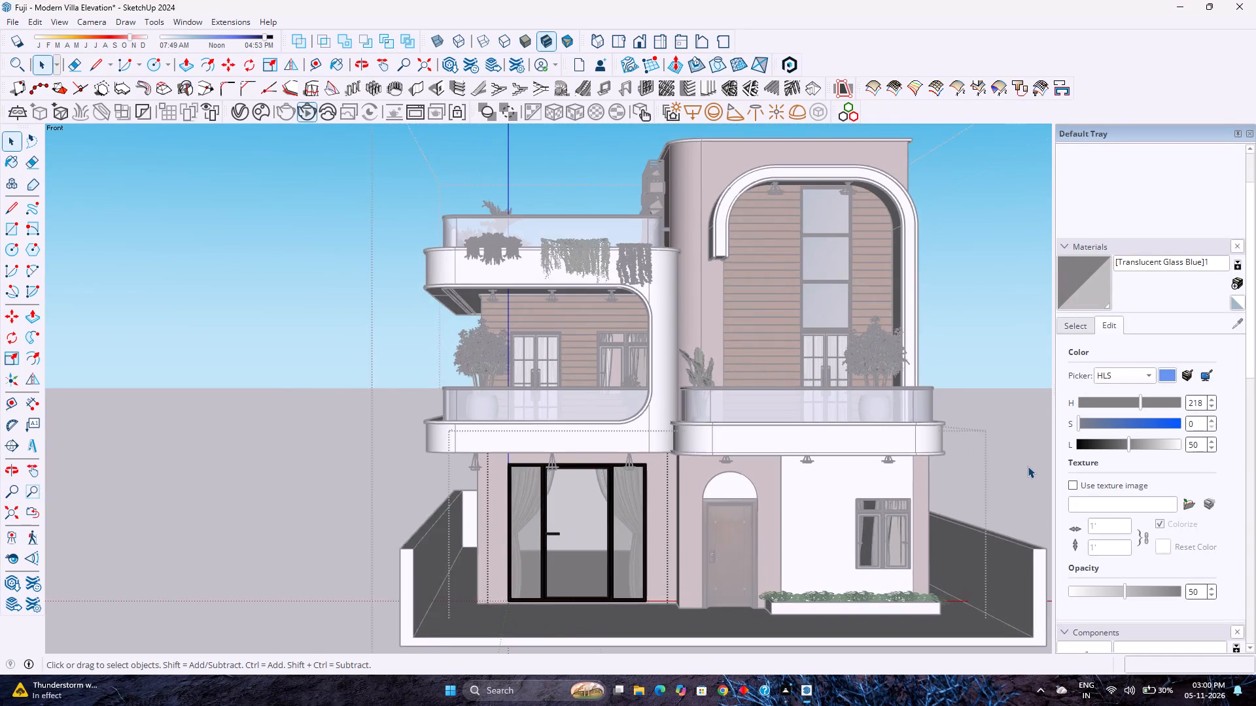
scroll(1028, 466, "down", 1)
middle_click_drag(1030, 465, 914, 458)
middle_click(914, 458)
scroll(914, 456, "down", 5)
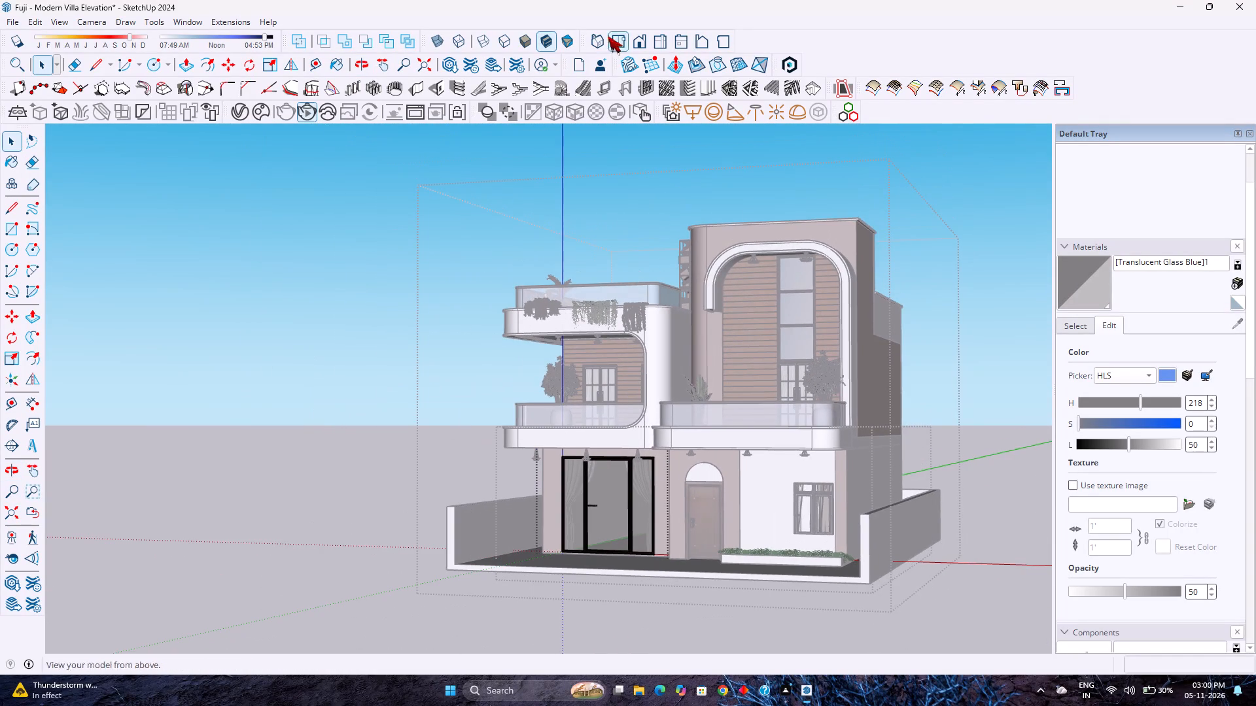
left_click(636, 39)
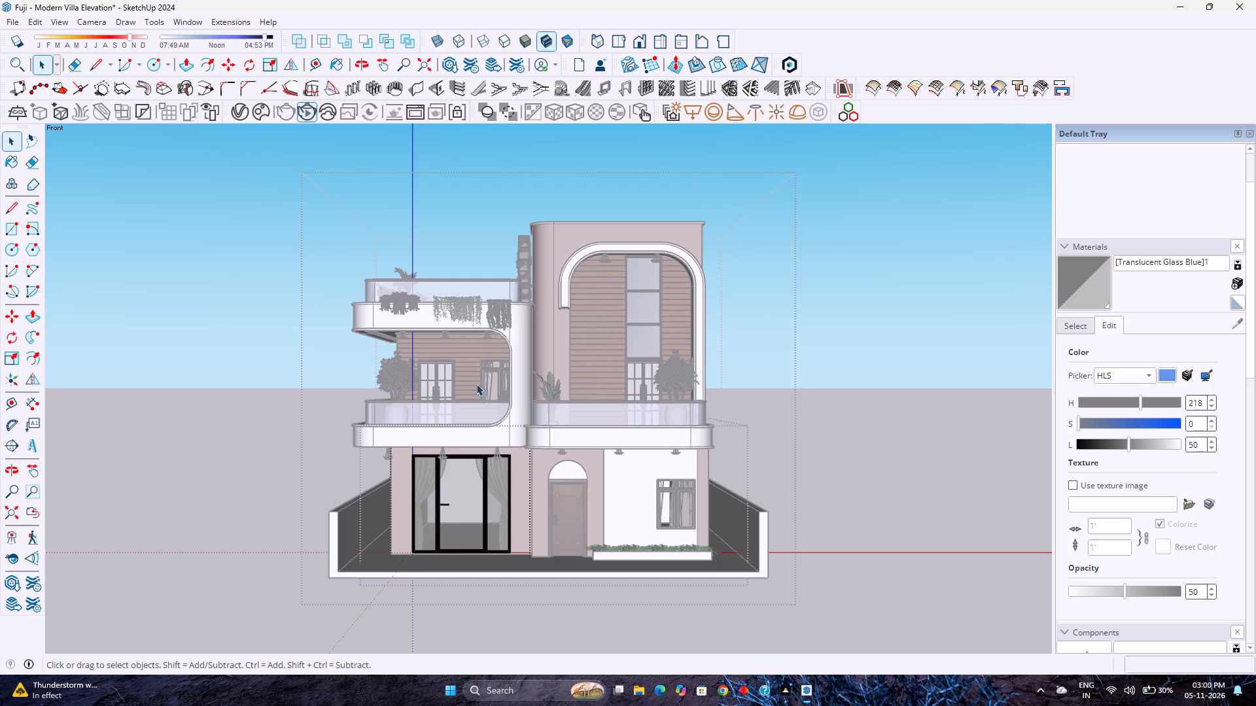
scroll(585, 427, "up", 2)
scroll(512, 440, "up", 1)
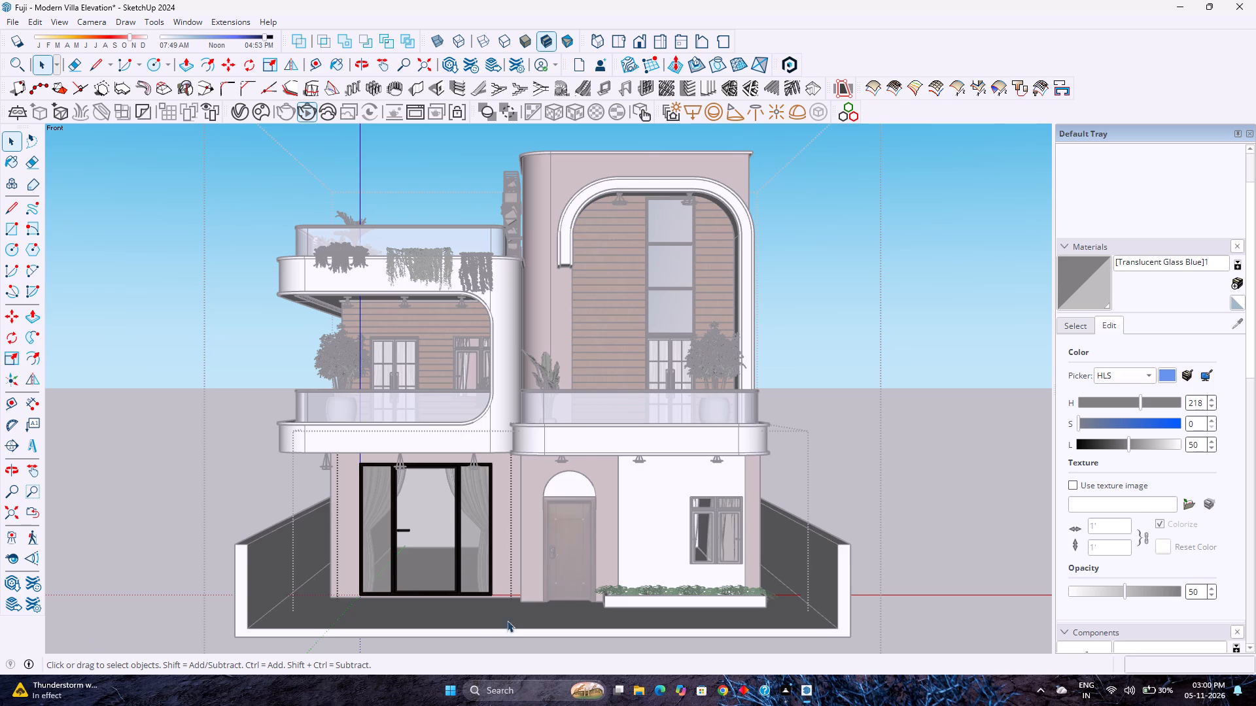
left_click(470, 377)
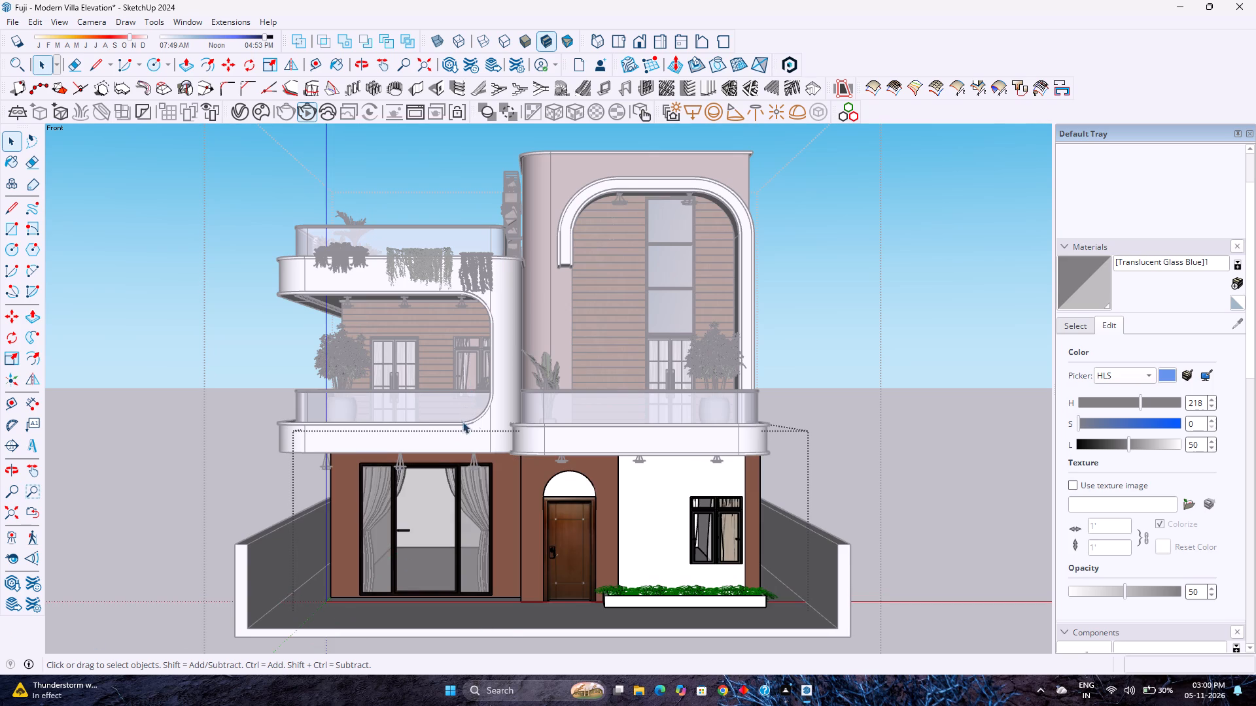
scroll(570, 426, "down", 3)
left_click(941, 367)
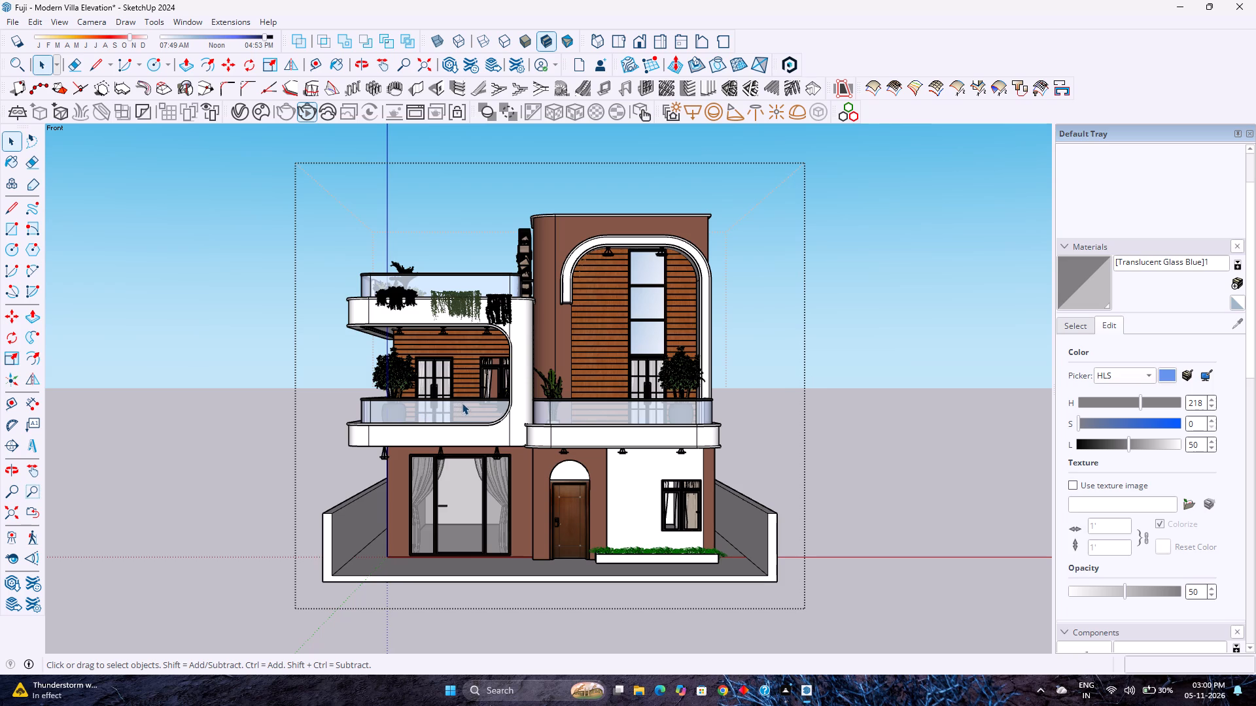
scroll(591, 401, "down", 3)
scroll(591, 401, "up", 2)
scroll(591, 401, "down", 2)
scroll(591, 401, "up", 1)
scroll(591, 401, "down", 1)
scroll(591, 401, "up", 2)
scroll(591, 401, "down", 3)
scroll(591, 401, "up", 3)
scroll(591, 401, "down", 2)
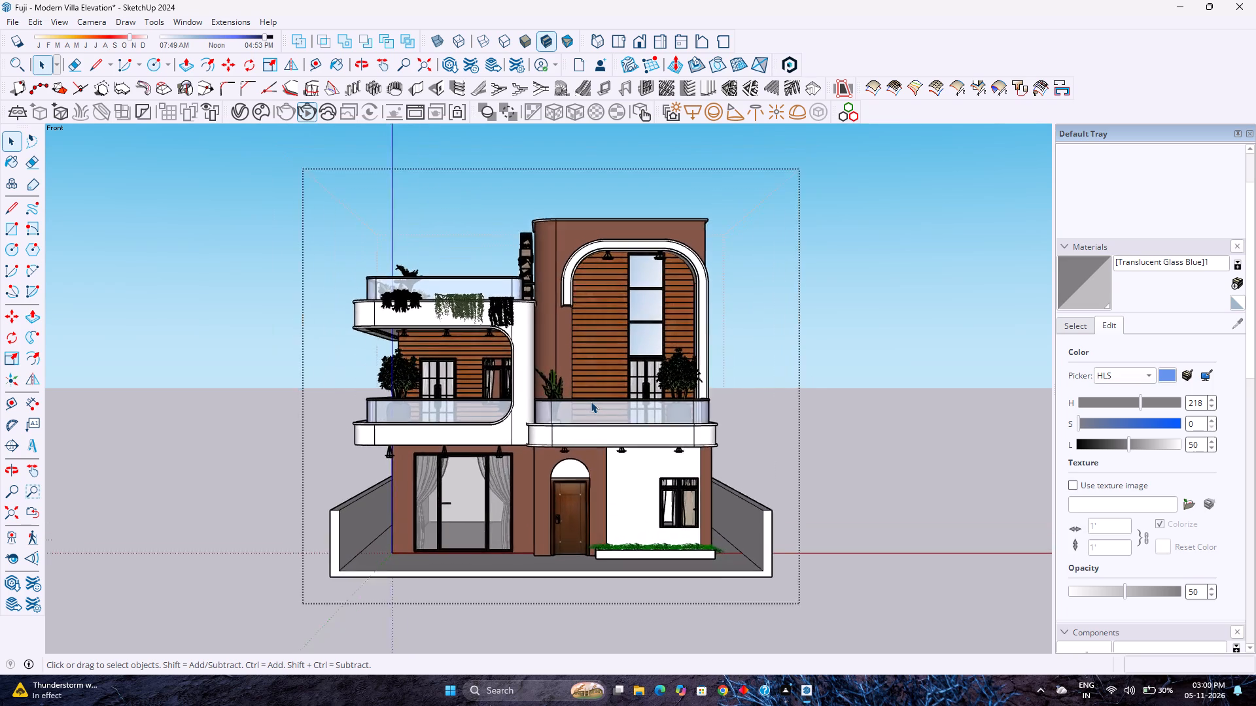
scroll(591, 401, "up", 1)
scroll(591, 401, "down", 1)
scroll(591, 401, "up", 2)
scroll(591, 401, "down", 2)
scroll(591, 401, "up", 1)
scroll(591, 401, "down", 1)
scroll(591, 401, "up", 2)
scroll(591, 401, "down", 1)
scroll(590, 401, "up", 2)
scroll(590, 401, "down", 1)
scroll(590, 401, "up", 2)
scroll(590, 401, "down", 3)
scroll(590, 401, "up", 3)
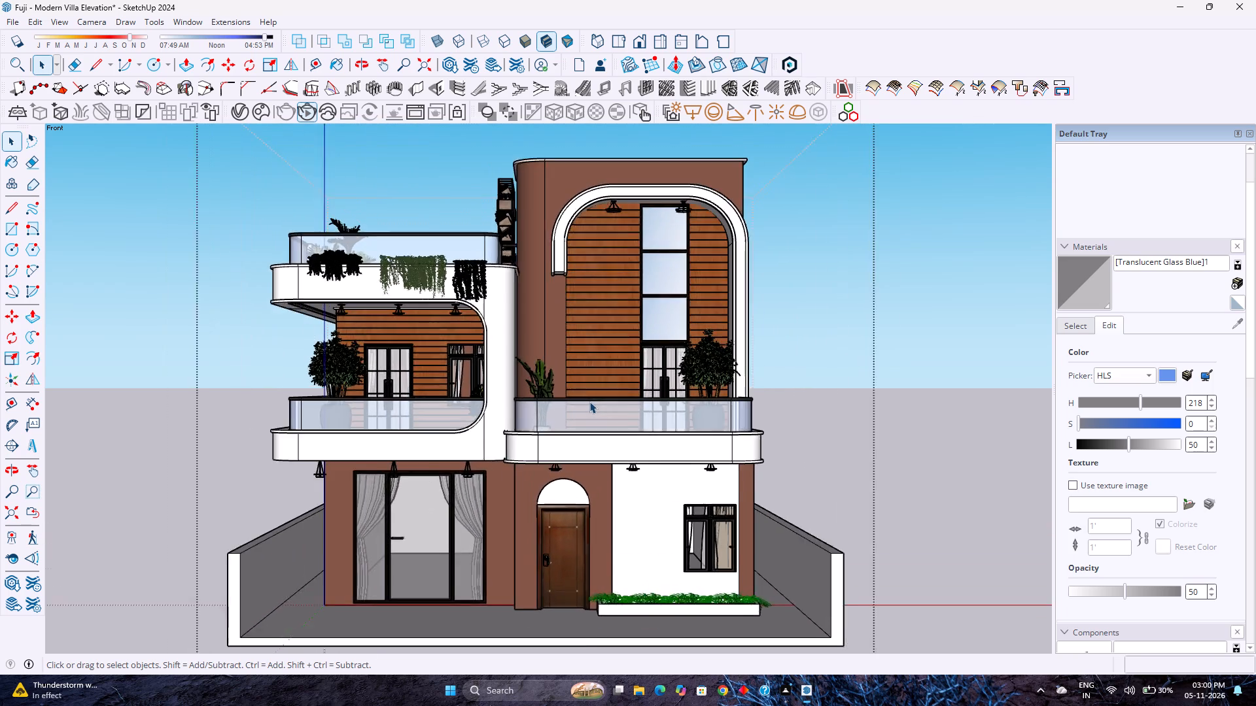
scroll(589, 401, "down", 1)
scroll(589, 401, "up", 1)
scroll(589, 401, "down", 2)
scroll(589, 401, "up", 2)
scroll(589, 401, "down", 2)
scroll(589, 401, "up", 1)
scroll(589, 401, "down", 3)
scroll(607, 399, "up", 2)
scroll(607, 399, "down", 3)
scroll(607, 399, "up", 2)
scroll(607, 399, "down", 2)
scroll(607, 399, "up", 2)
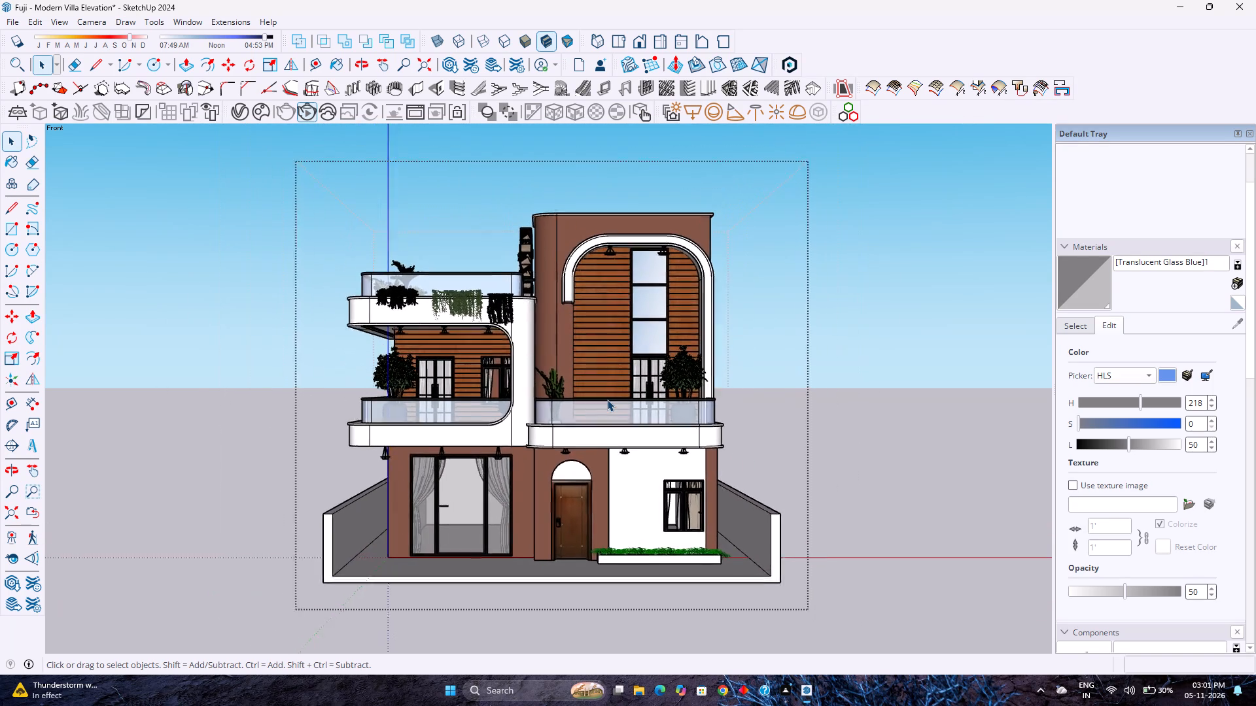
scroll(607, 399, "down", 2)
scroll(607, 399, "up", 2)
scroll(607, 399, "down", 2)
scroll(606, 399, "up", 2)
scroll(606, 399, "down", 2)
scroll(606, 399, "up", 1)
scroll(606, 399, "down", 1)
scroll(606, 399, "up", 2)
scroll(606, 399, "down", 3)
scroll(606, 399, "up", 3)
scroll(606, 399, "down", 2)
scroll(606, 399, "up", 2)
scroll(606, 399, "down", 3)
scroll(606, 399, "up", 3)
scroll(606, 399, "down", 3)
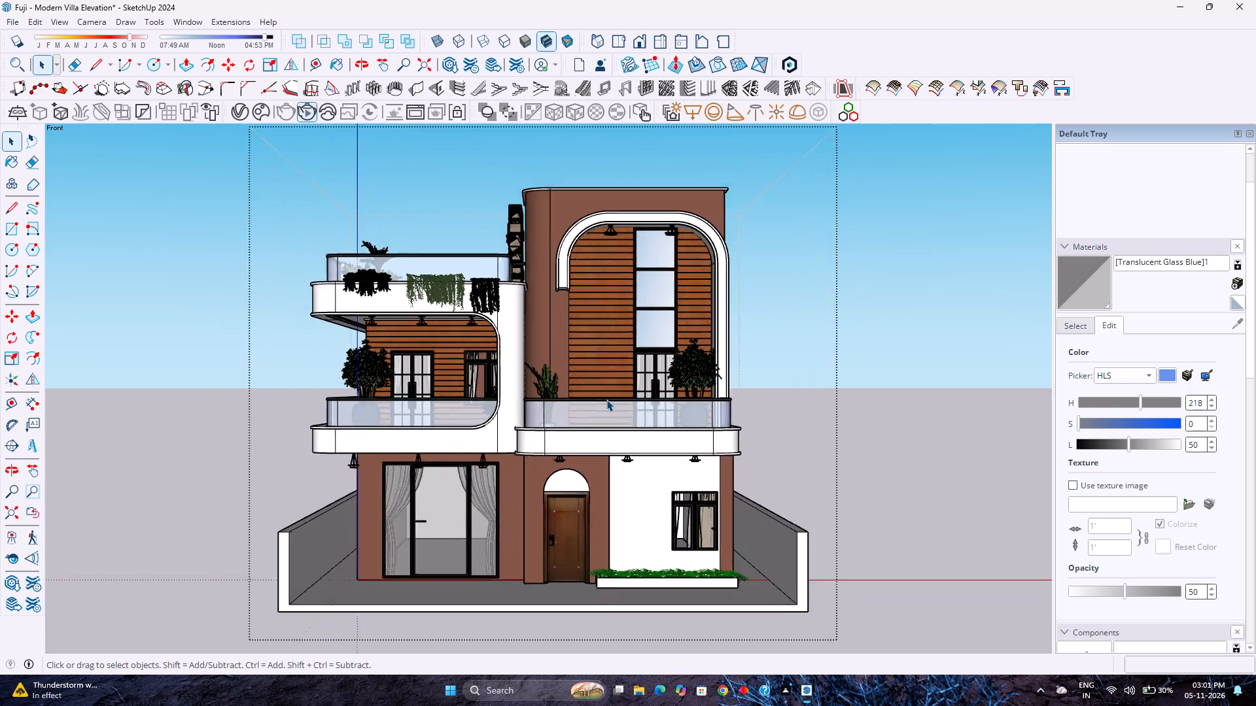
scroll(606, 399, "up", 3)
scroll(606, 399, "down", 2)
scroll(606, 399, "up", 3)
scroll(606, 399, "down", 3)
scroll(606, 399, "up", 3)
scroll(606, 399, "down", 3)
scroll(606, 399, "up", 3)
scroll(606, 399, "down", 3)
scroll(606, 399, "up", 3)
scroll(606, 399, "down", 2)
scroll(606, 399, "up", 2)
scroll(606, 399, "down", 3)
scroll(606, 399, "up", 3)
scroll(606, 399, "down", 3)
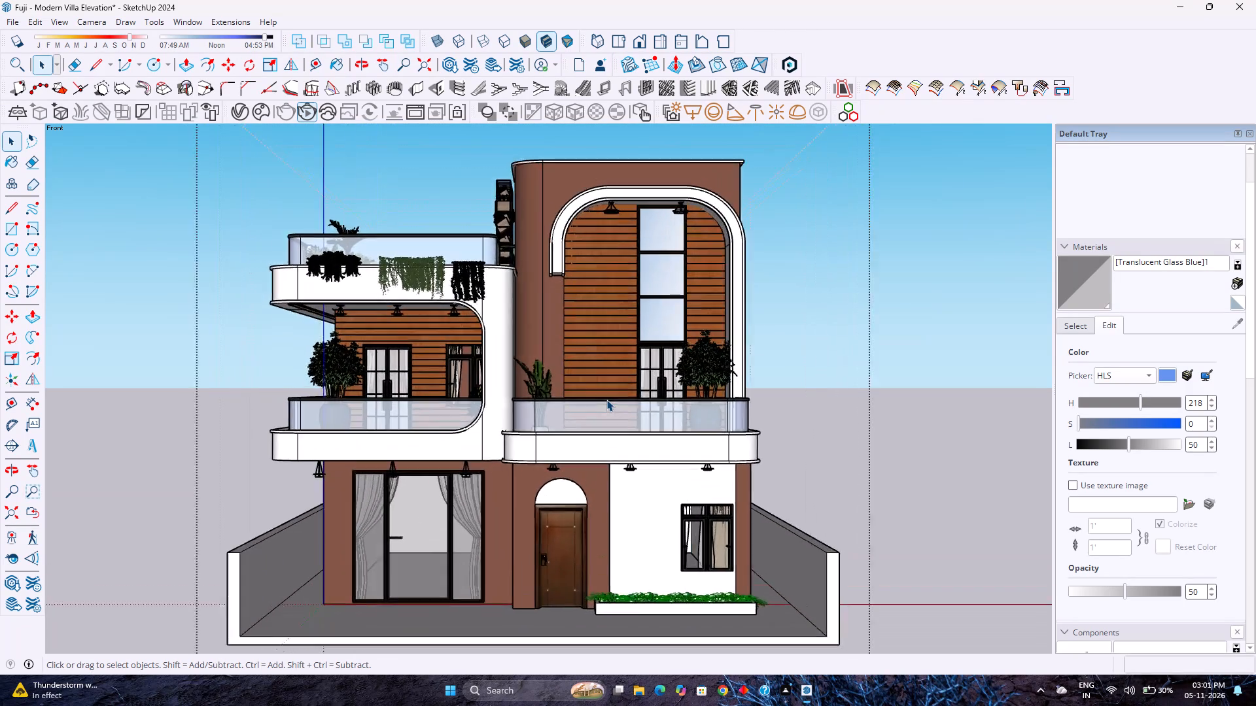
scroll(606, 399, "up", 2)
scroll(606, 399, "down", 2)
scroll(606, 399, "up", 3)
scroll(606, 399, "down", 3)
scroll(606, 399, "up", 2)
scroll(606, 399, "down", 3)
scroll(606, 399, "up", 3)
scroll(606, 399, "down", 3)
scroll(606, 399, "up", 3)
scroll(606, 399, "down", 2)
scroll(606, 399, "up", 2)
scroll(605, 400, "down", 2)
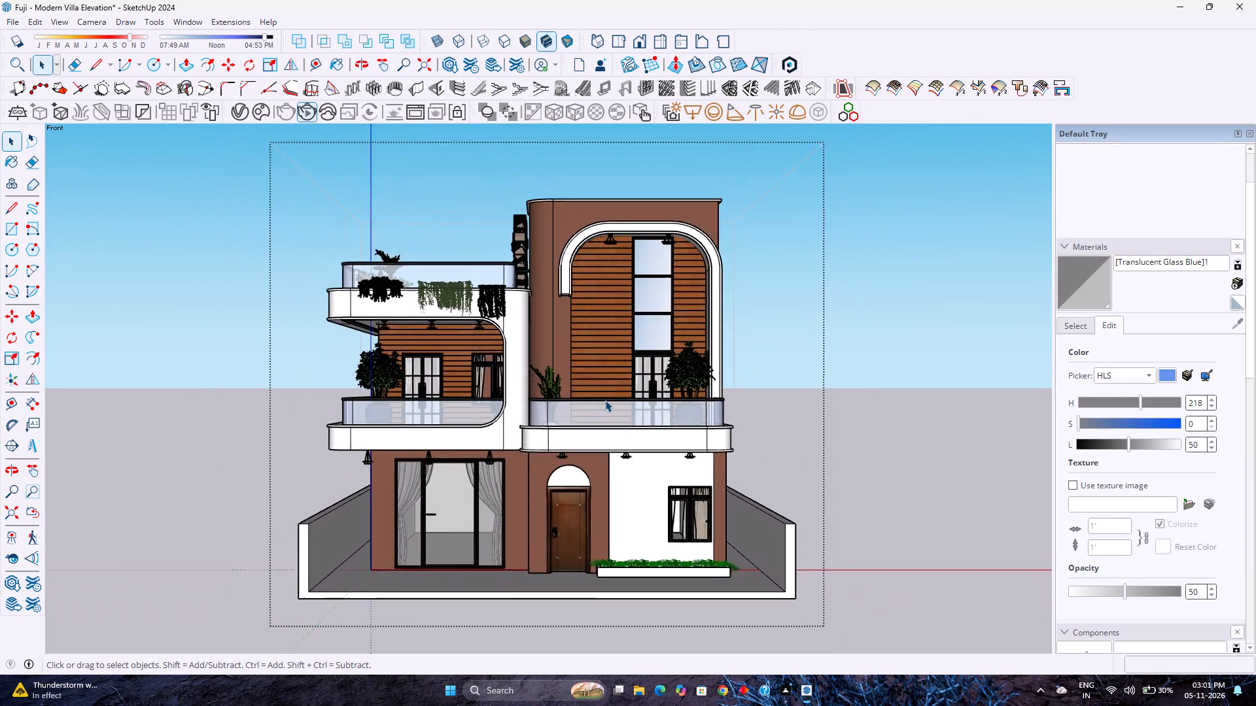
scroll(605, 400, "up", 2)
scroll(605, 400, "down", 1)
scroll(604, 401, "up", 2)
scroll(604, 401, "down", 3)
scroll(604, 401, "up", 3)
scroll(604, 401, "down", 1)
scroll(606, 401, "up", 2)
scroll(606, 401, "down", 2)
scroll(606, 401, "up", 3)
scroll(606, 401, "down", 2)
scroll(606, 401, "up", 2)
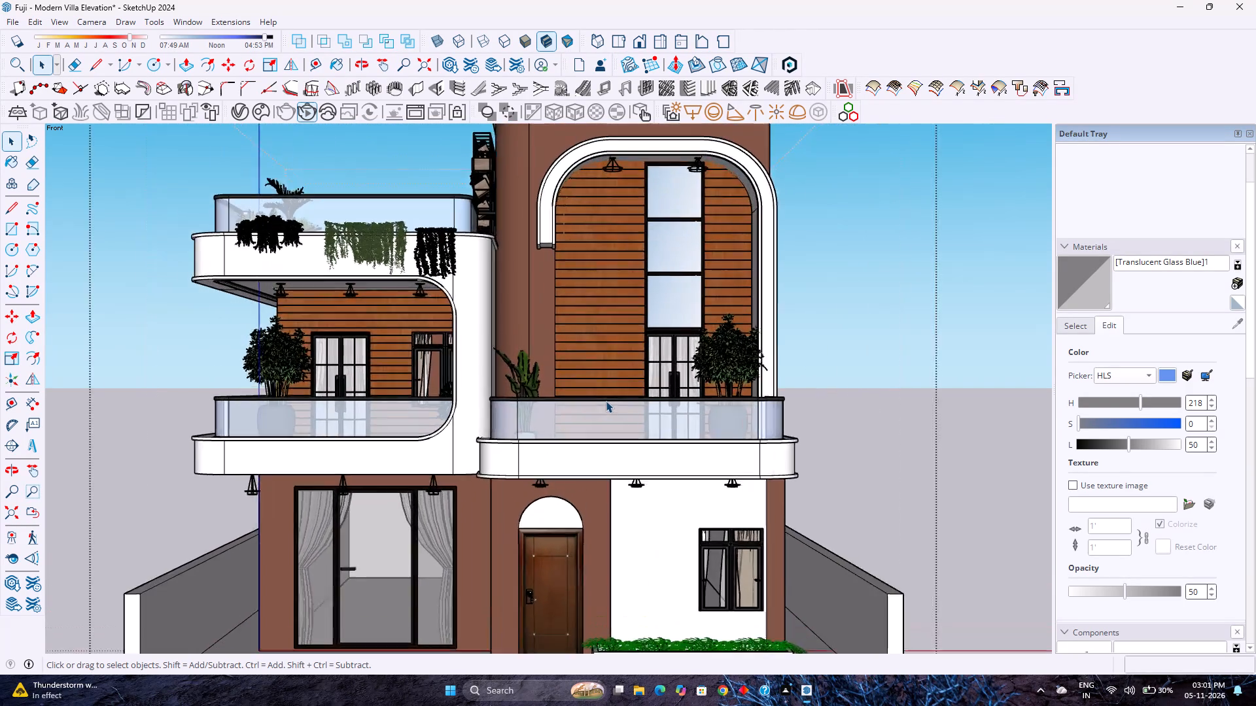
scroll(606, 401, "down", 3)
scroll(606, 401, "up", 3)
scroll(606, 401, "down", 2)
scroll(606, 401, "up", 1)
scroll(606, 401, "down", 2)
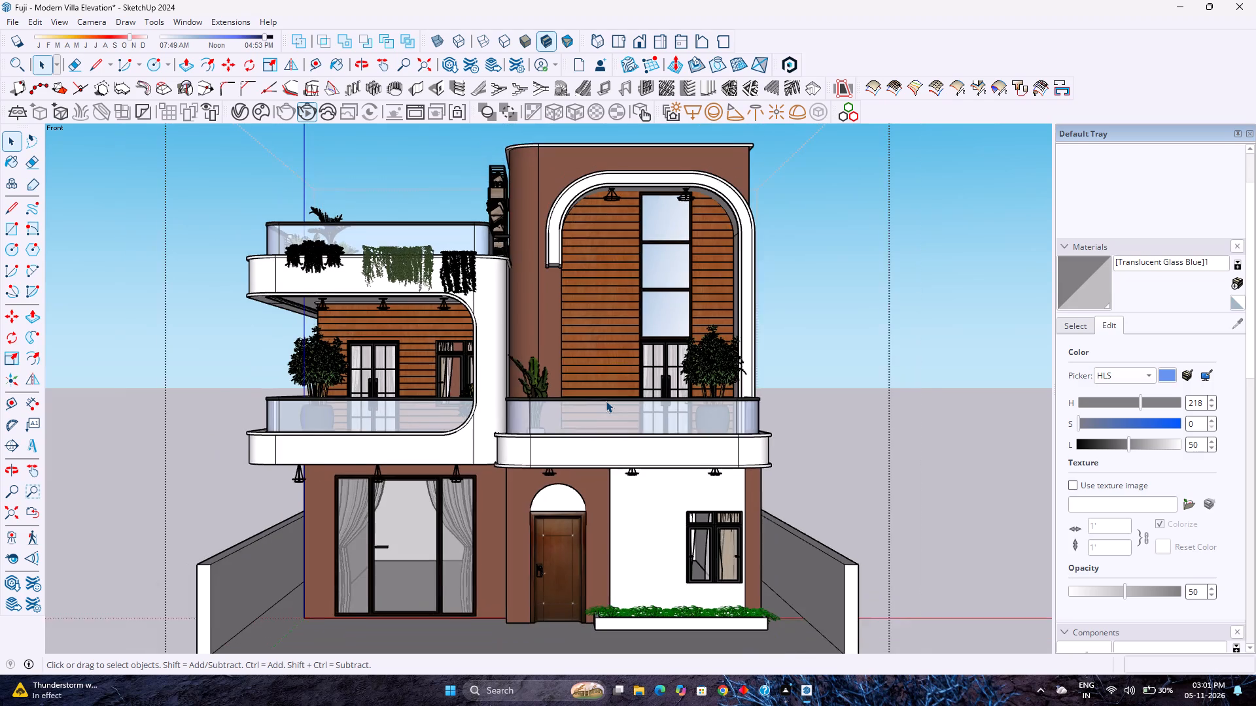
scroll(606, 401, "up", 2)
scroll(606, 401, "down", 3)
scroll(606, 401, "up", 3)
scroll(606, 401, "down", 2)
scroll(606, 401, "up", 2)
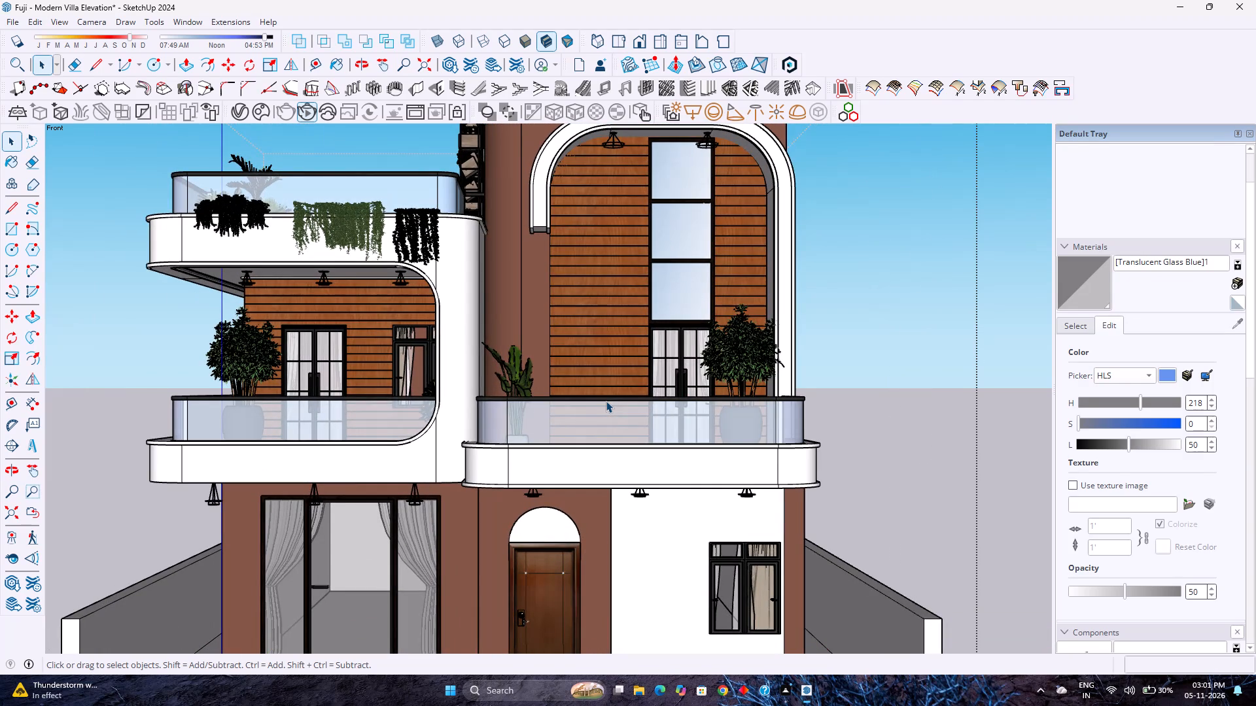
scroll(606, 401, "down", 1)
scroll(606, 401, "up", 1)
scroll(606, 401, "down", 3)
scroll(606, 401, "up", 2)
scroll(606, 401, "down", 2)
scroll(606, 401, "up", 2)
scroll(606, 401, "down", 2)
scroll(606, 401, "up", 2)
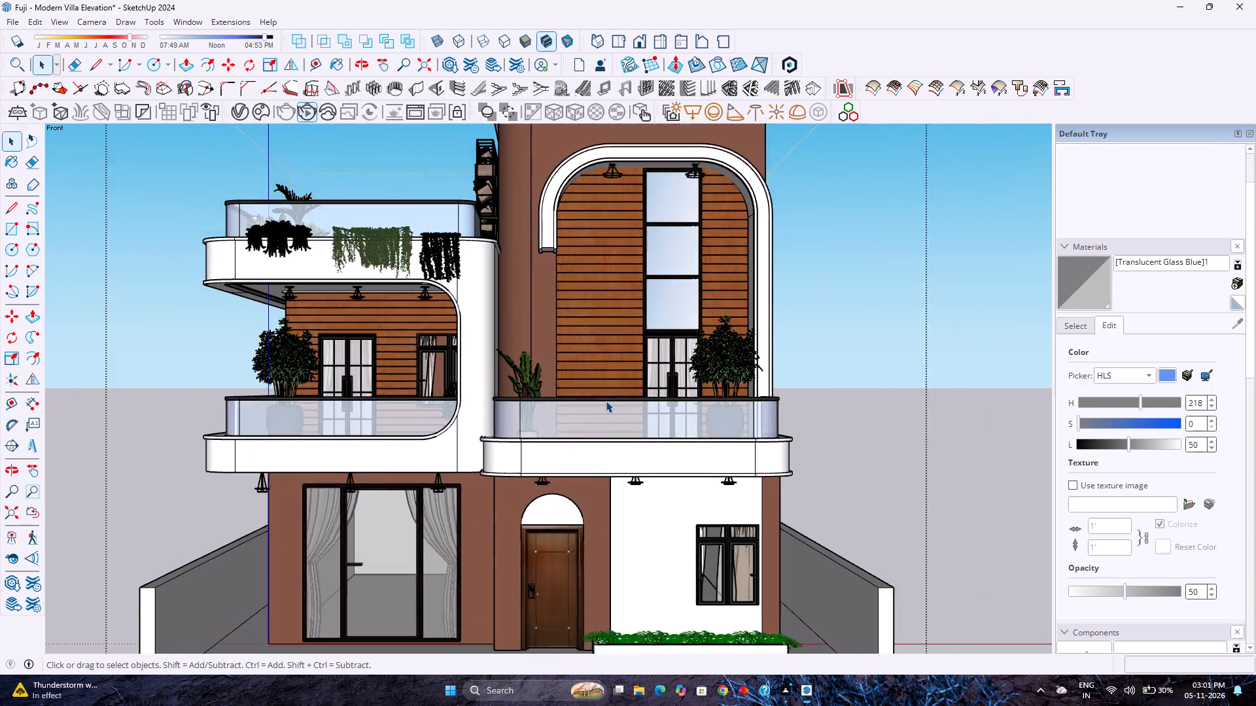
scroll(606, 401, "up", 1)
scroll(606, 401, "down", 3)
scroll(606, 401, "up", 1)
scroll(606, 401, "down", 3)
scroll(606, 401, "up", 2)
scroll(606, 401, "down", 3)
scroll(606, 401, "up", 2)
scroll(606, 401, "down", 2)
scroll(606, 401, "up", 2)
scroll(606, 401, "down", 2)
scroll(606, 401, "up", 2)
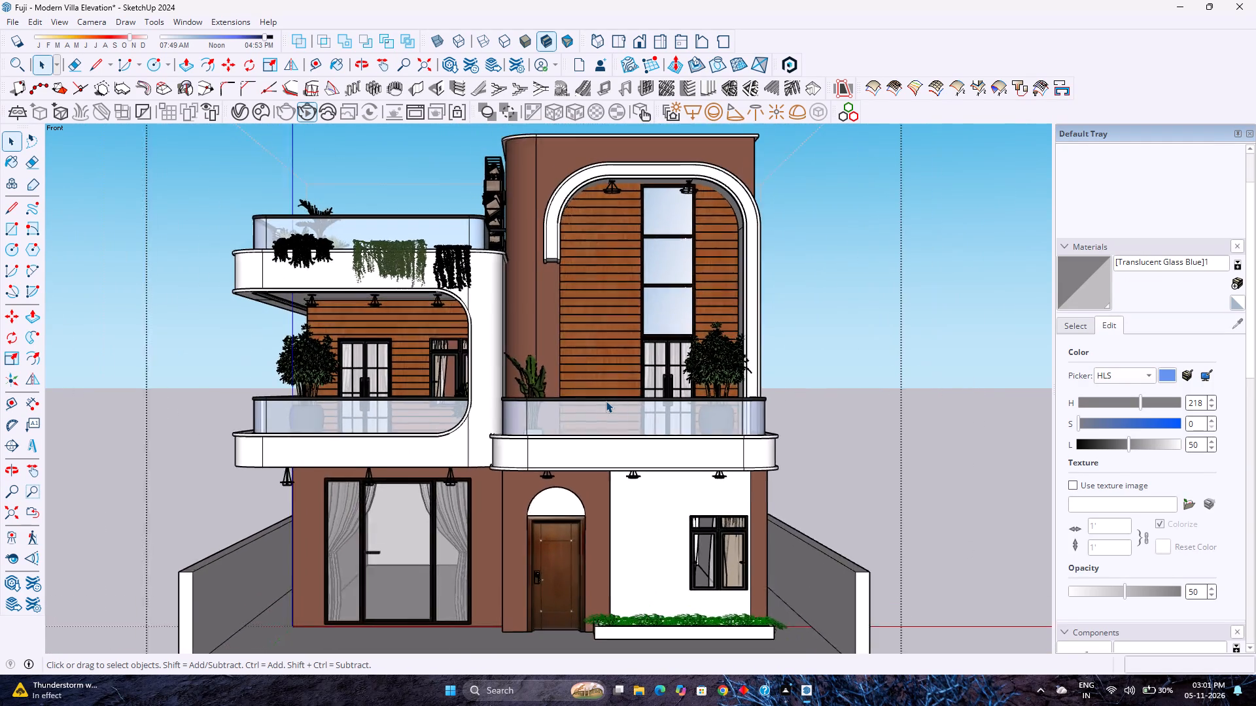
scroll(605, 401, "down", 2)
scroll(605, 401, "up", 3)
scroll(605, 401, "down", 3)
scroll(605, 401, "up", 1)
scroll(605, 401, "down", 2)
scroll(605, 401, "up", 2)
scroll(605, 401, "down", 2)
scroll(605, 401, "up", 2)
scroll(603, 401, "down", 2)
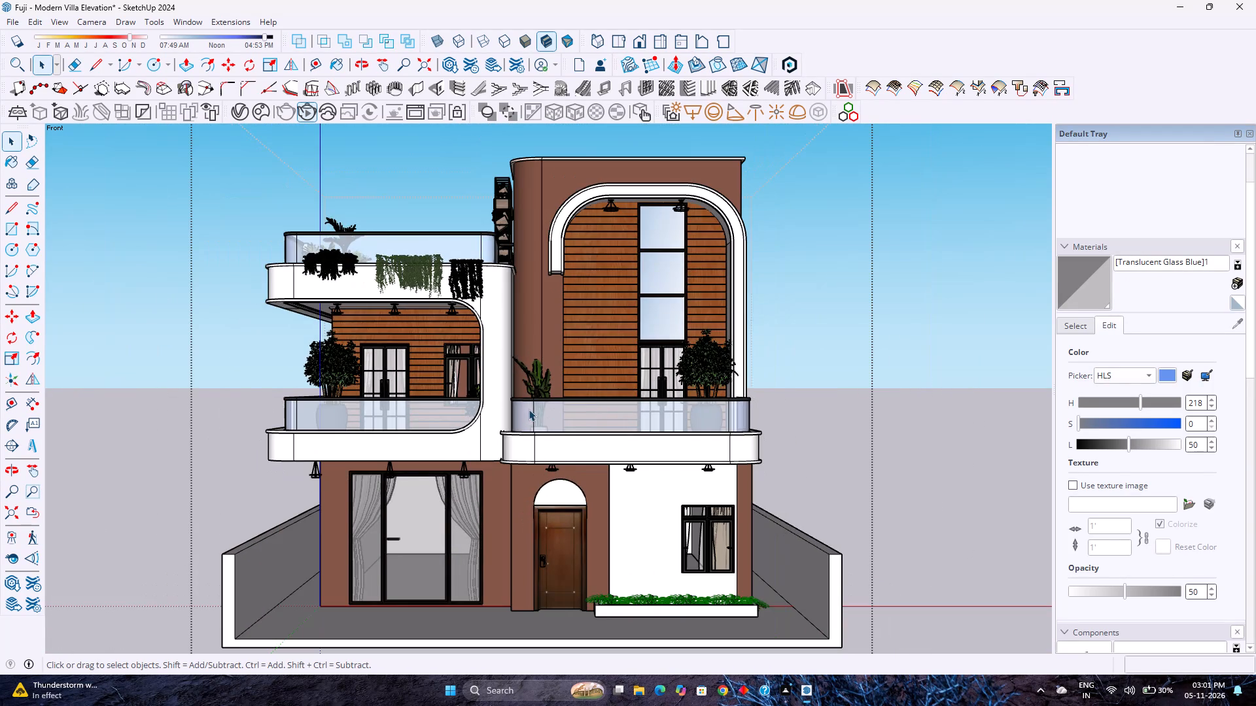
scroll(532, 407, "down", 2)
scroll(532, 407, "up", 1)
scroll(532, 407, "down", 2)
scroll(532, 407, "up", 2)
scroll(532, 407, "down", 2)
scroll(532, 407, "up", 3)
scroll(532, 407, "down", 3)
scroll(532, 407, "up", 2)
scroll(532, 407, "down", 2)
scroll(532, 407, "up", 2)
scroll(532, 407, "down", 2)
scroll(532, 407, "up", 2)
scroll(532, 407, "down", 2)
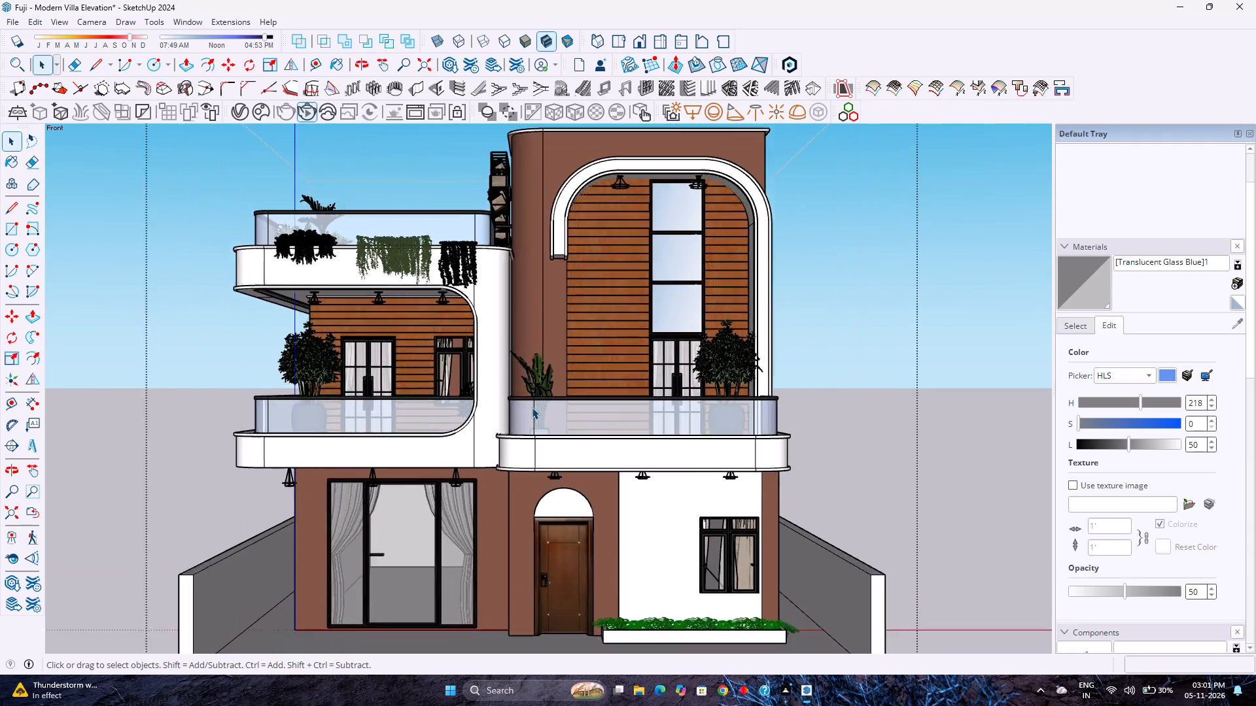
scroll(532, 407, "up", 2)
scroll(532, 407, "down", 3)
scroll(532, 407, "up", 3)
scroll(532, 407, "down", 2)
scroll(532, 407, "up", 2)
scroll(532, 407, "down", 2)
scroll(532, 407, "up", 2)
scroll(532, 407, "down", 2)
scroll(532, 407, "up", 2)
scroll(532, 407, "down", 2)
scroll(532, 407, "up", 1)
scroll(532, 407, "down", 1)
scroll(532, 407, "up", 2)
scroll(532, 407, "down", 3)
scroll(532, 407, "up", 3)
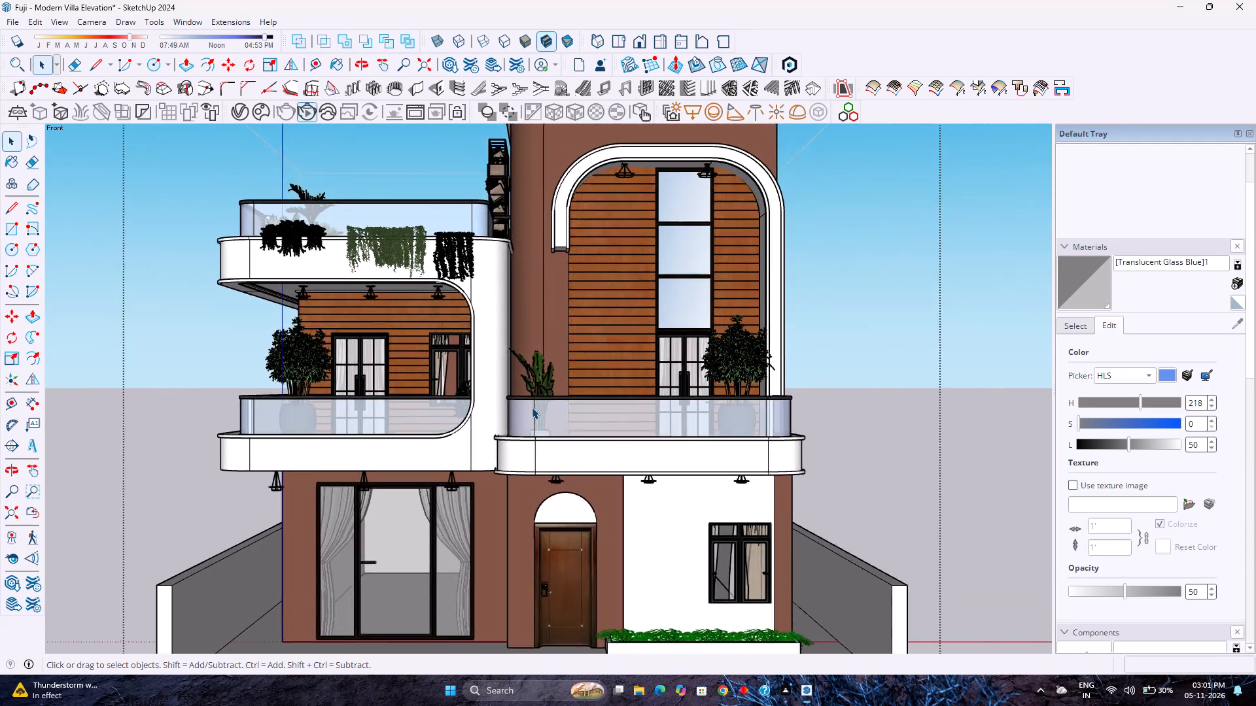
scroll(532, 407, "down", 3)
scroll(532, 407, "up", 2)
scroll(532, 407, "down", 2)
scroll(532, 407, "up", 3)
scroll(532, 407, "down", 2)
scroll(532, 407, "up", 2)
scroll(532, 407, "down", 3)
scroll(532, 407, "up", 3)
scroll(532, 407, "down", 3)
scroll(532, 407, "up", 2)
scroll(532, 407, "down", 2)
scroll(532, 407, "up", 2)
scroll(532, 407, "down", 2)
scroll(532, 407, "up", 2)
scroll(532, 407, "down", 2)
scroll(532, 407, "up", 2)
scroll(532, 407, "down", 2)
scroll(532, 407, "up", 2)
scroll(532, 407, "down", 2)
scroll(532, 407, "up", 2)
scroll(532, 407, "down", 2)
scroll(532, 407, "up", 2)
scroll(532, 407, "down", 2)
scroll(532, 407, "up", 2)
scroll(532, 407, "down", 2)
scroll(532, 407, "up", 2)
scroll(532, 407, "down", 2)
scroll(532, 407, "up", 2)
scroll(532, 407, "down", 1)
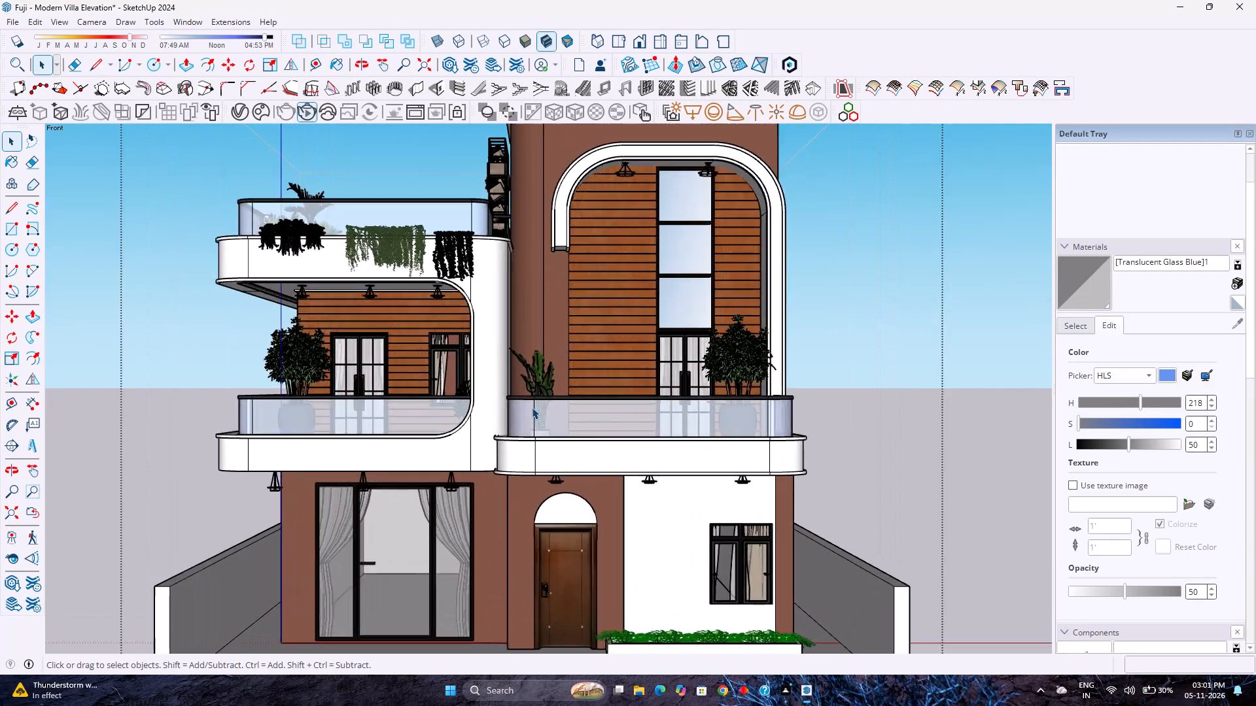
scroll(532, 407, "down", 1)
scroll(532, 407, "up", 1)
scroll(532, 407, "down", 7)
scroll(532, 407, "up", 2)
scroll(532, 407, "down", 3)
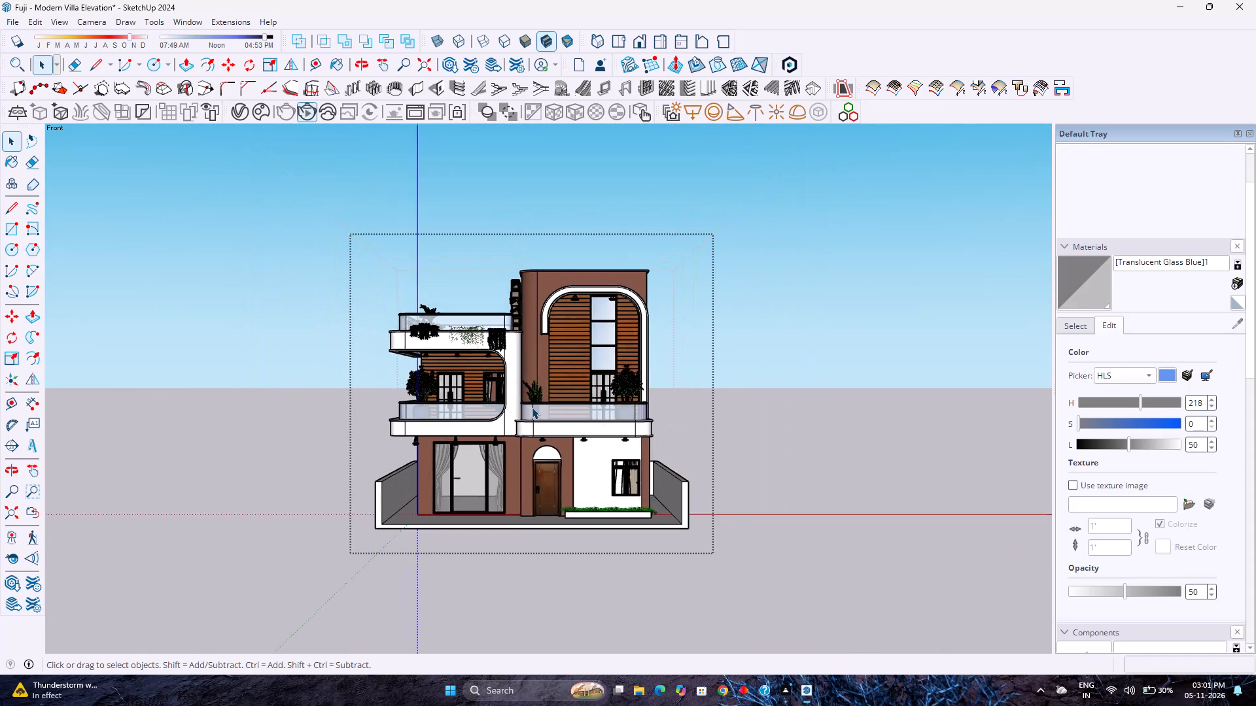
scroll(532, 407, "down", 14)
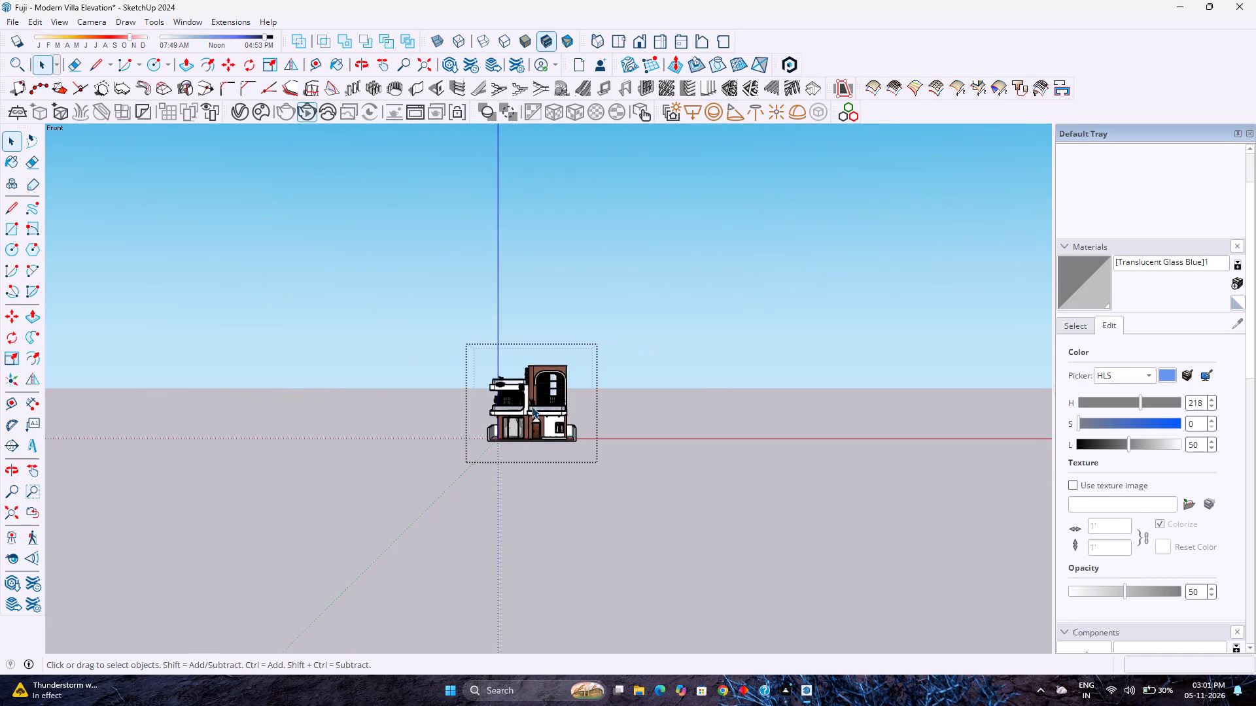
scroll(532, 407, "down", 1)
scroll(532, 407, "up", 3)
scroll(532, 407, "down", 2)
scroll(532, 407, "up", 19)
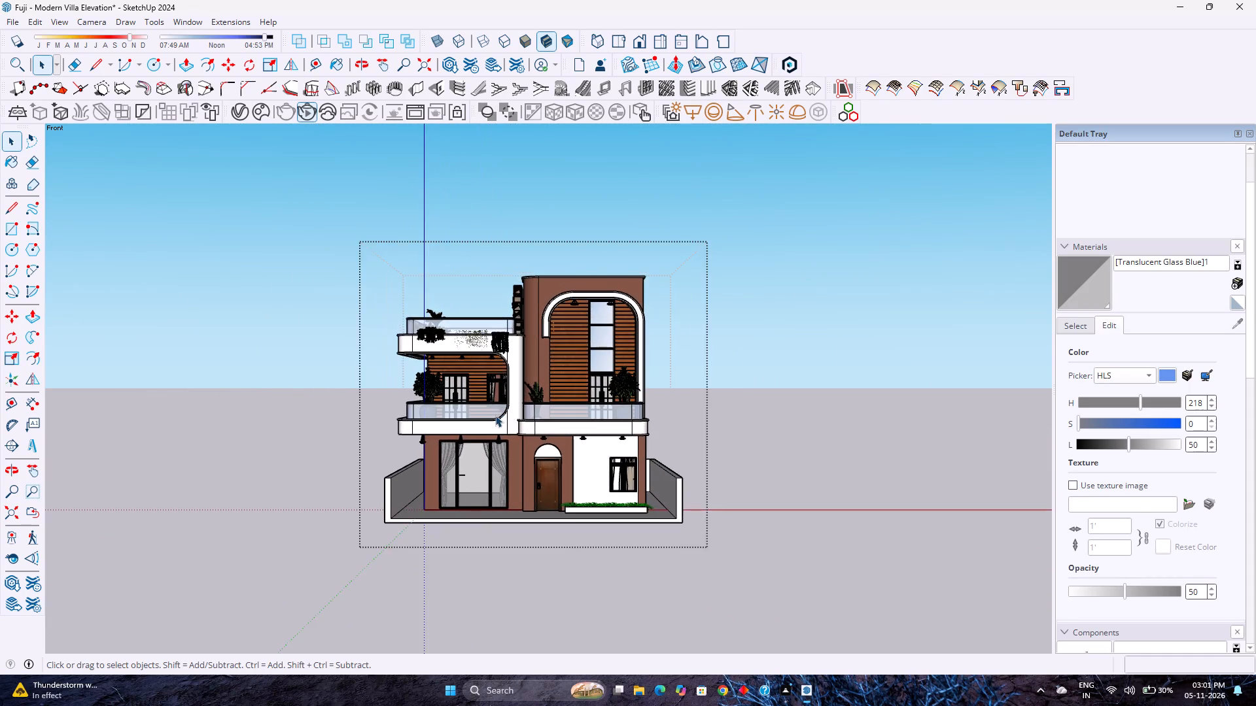
Examine the villa's front facade, balconies, side walls and compound wall from both front corners.
scroll(495, 415, "up", 9)
middle_click_drag(625, 399, 500, 487)
middle_click(500, 487)
middle_click(500, 487)
scroll(498, 487, "down", 2)
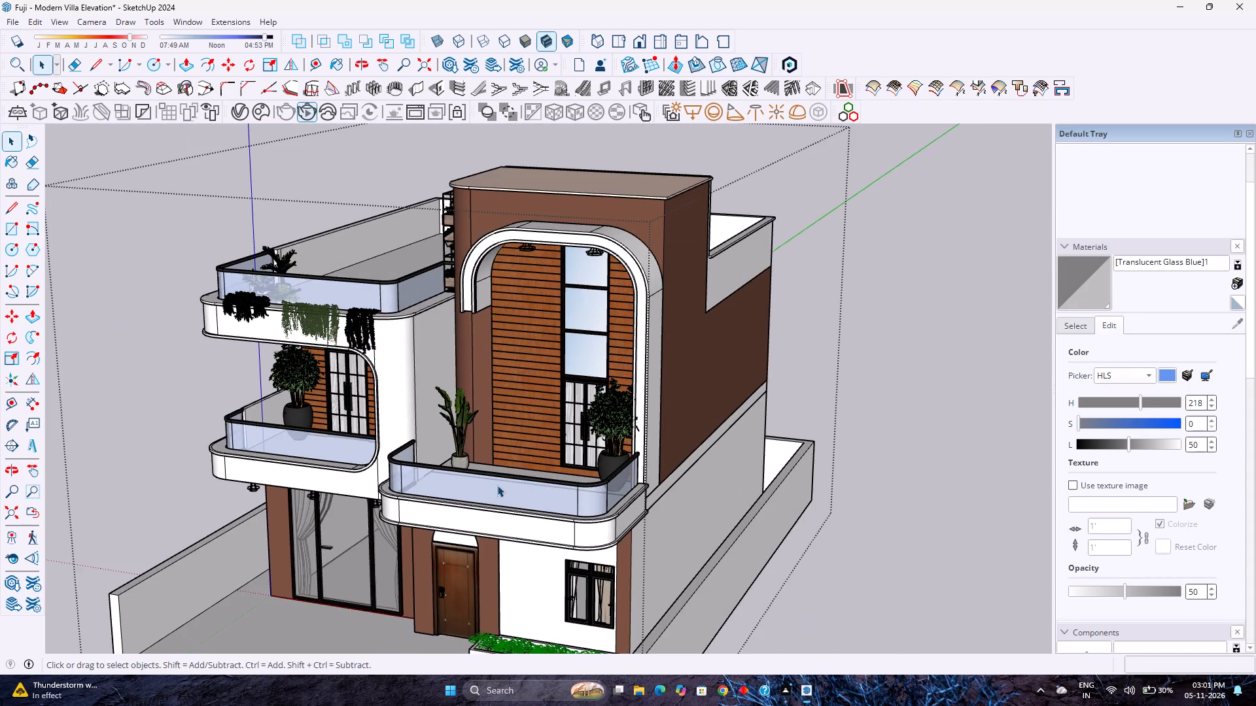
middle_click_drag(497, 485, 536, 465)
middle_click_drag(538, 465, 617, 483)
middle_click(621, 485)
middle_click(624, 486)
middle_click(626, 487)
middle_click(627, 488)
middle_click(627, 488)
scroll(628, 488, "down", 3)
middle_click_drag(483, 479, 562, 418)
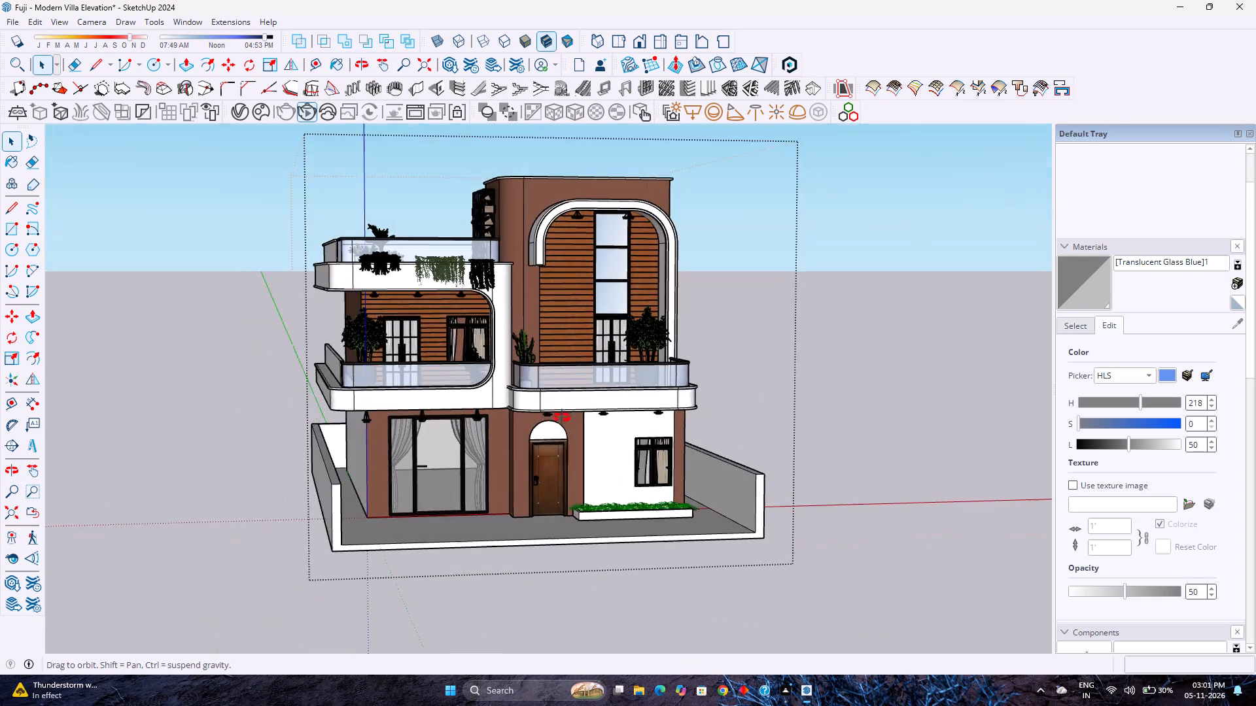
middle_click_drag(562, 418, 566, 415)
middle_click(566, 415)
middle_click(566, 415)
scroll(566, 415, "down", 2)
middle_click(451, 429)
middle_click_drag(454, 426, 464, 421)
middle_click_drag(465, 421, 502, 424)
middle_click(508, 426)
middle_click_drag(561, 435, 568, 435)
middle_click(685, 441)
middle_click(686, 441)
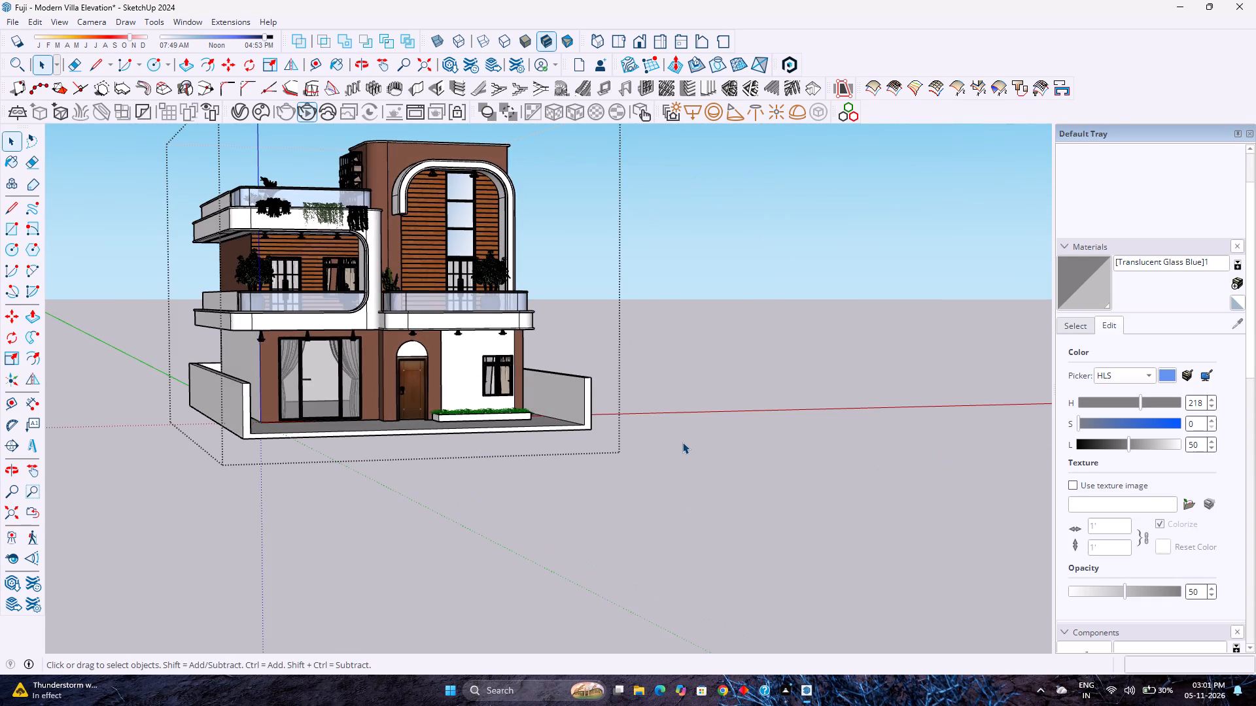
scroll(681, 442, "down", 3)
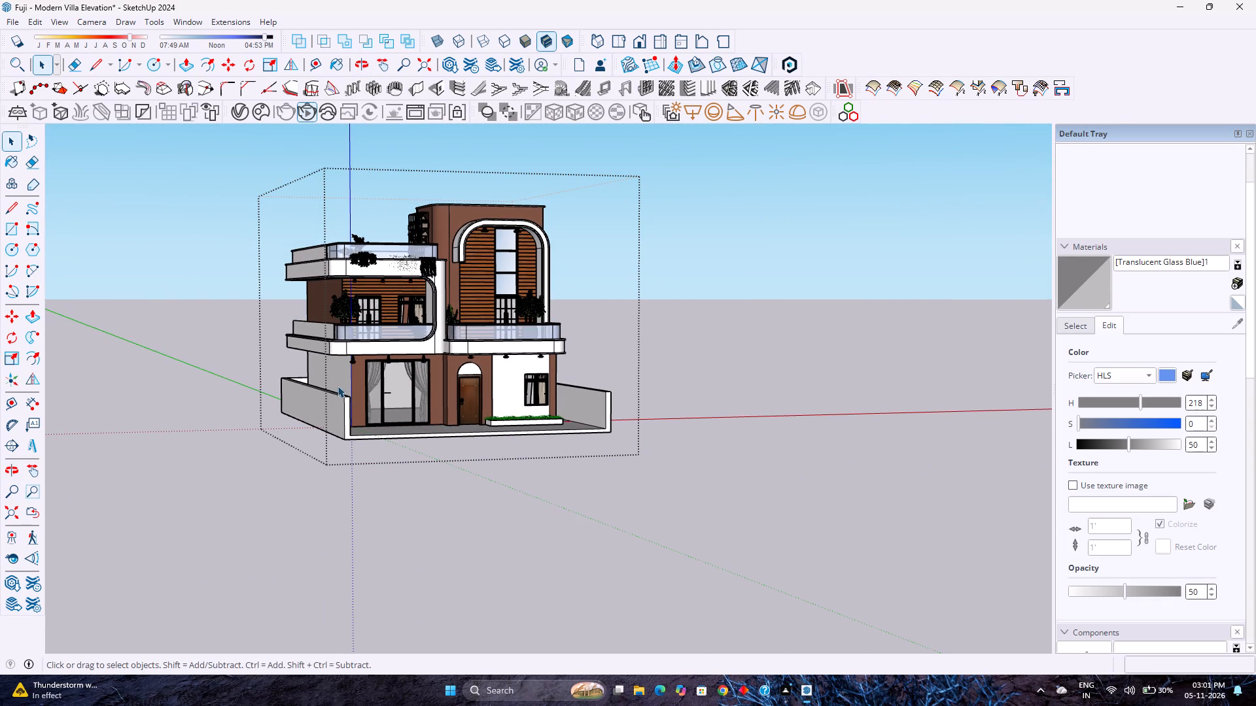
scroll(172, 342, "up", 4)
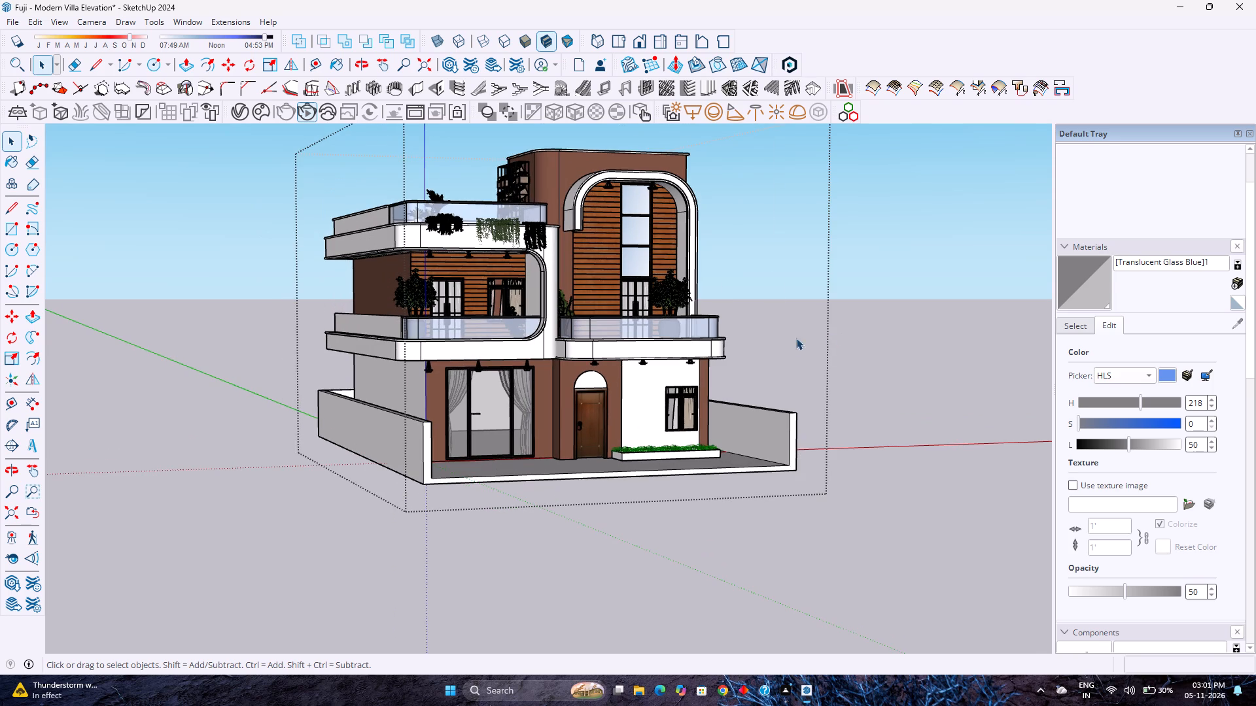
scroll(219, 171, "up", 3)
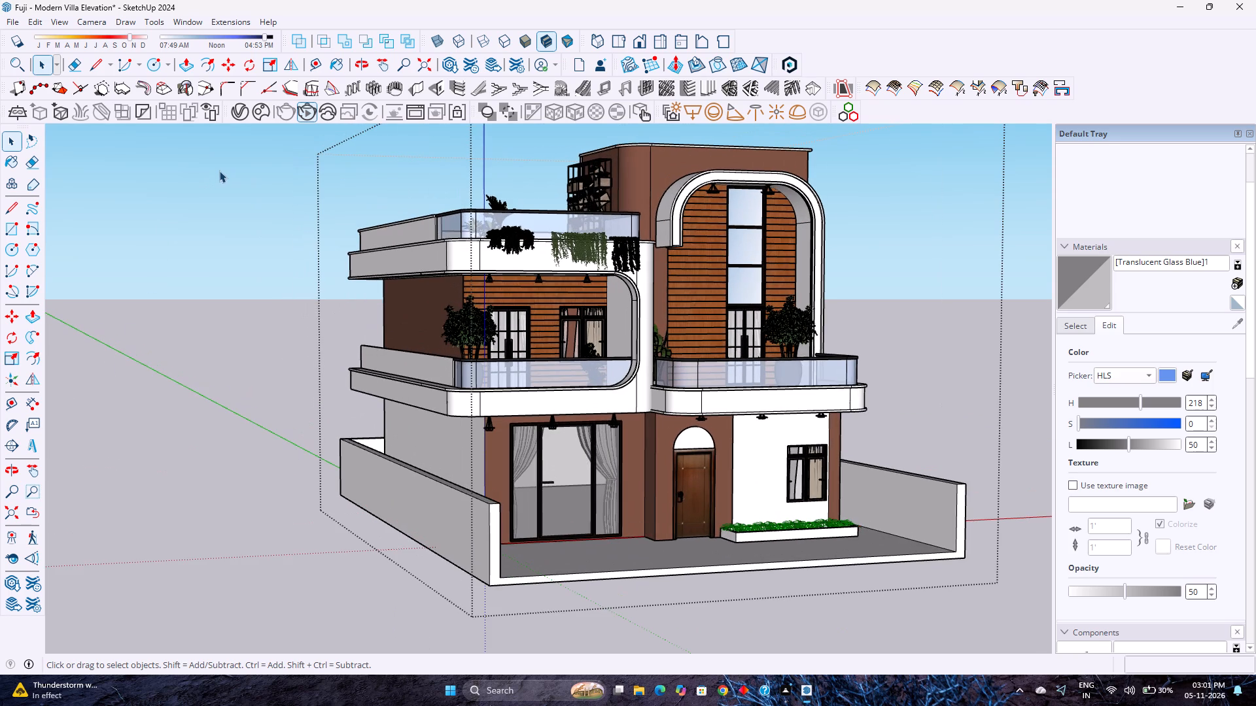
middle_click_drag(610, 347, 440, 347)
middle_click_drag(430, 347, 312, 354)
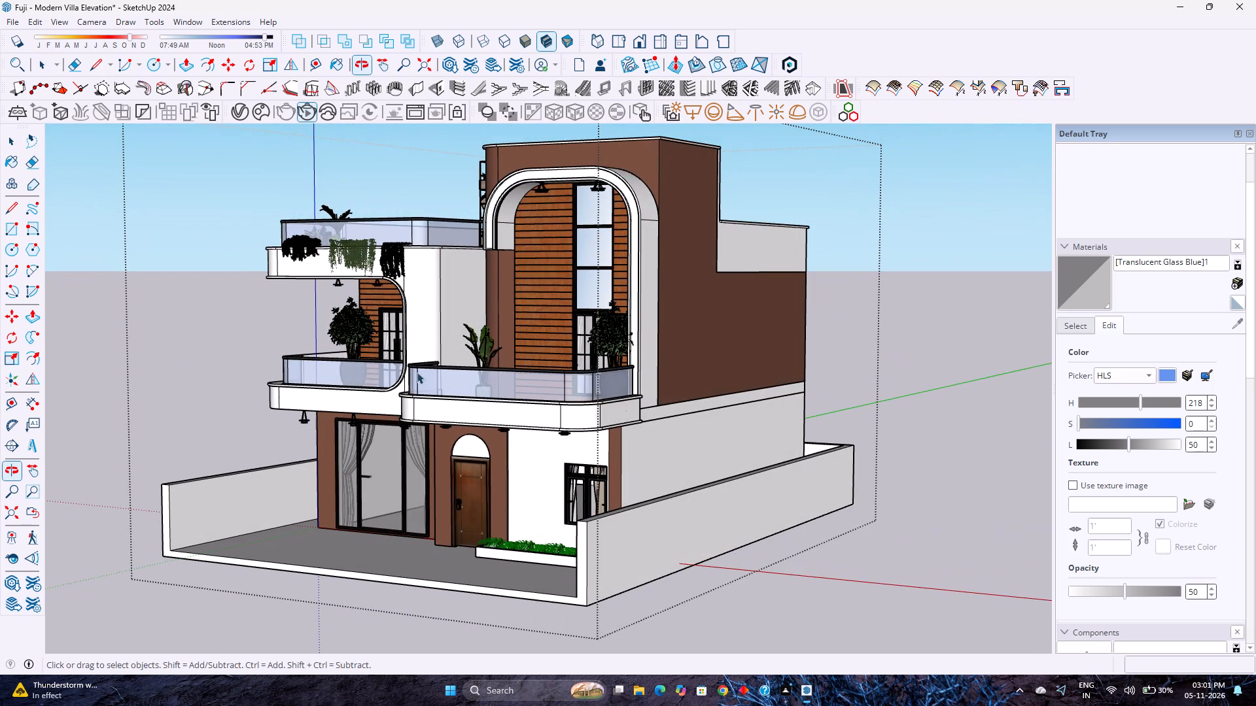
scroll(611, 420, "down", 3)
scroll(611, 420, "up", 3)
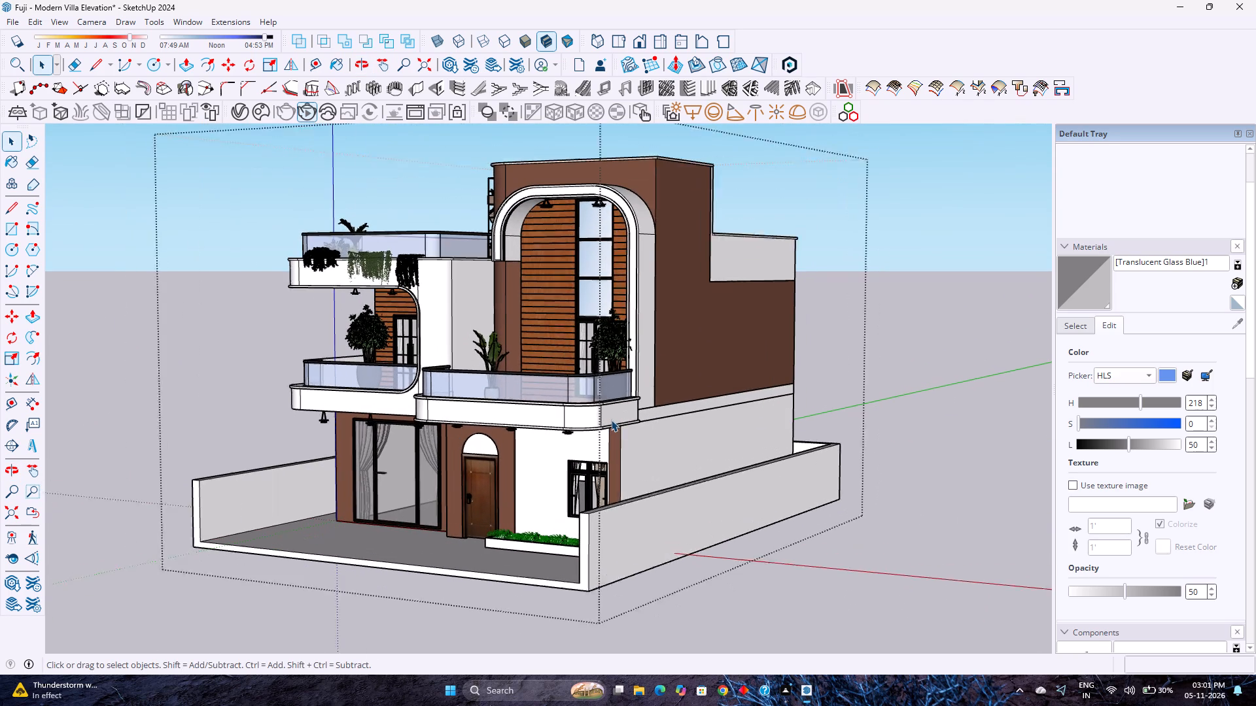
scroll(549, 409, "down", 2)
scroll(548, 409, "up", 3)
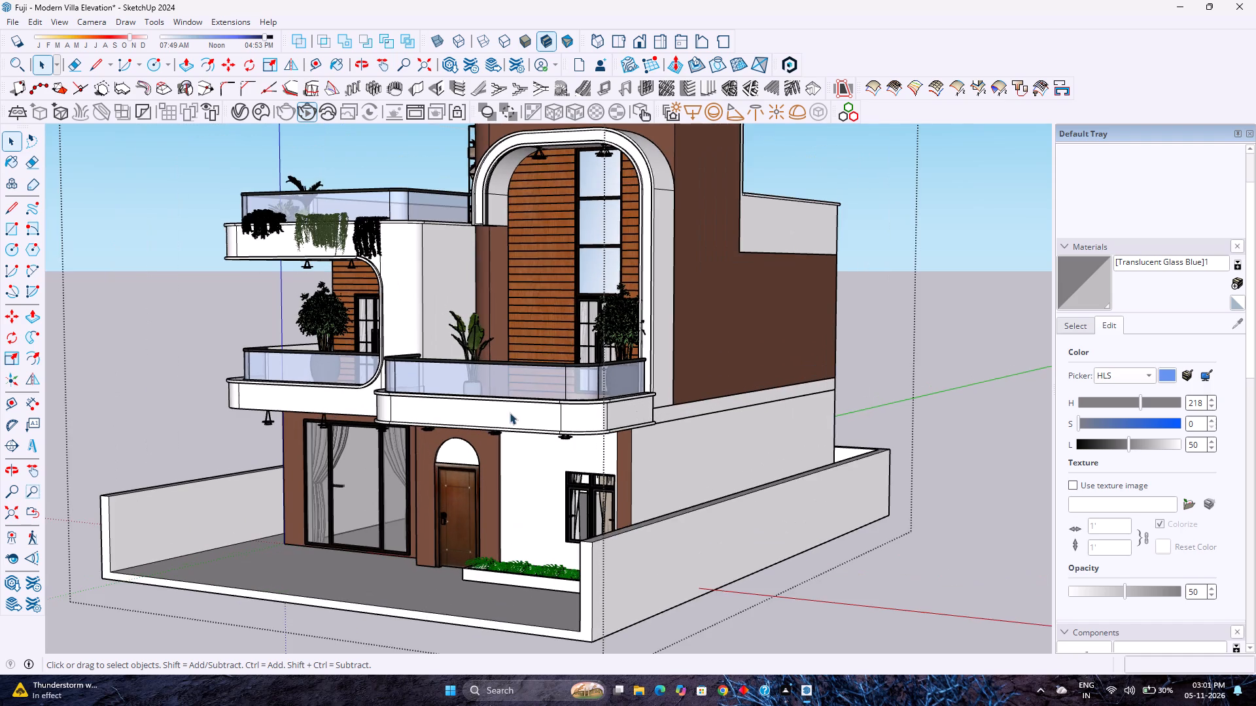
middle_click_drag(509, 412, 680, 399)
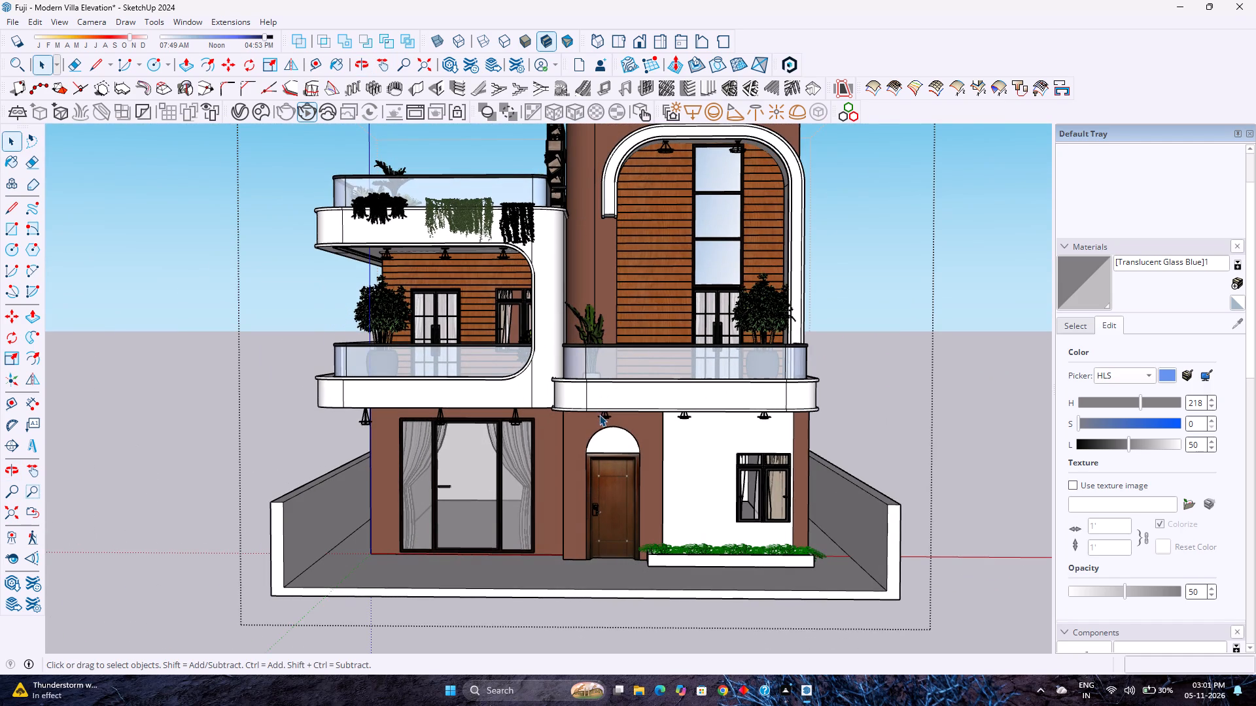
Examine the villa's front from above, checking the roof, terrace and balconies, and down to a low frontal viewpoint.
middle_click(600, 415)
middle_click(602, 420)
middle_click_drag(602, 421, 544, 414)
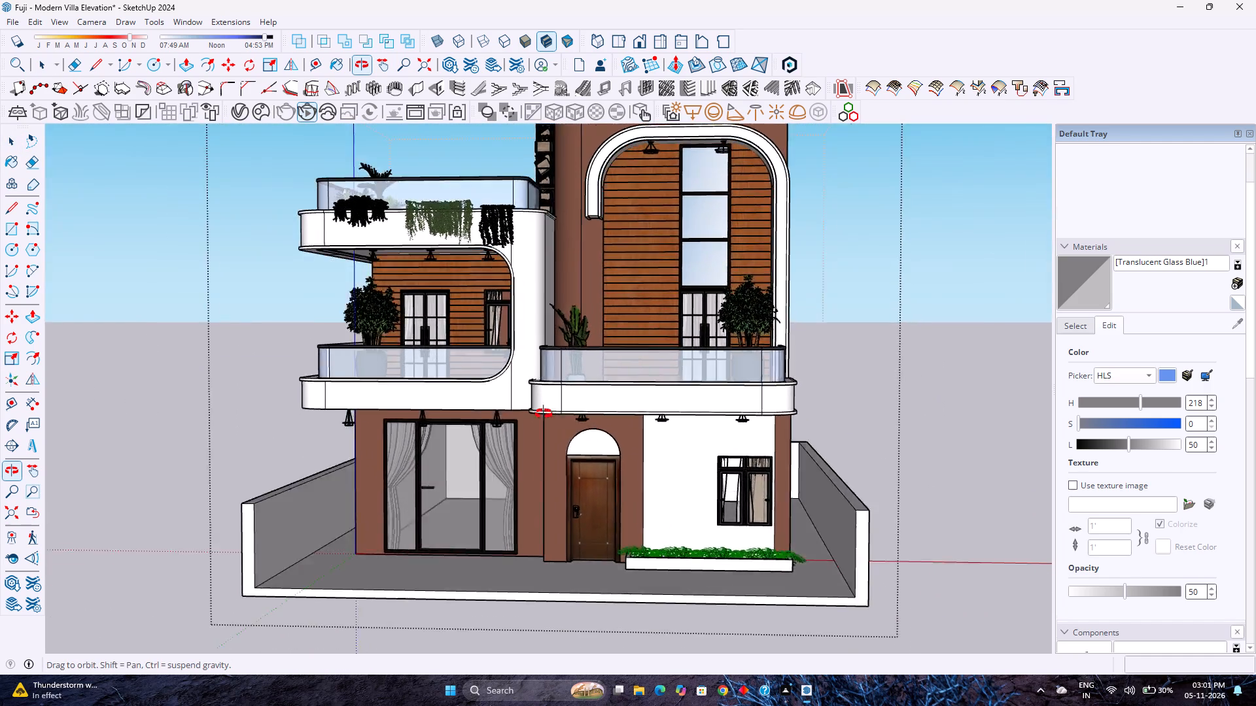
middle_click_drag(544, 414, 642, 511)
middle_click(642, 511)
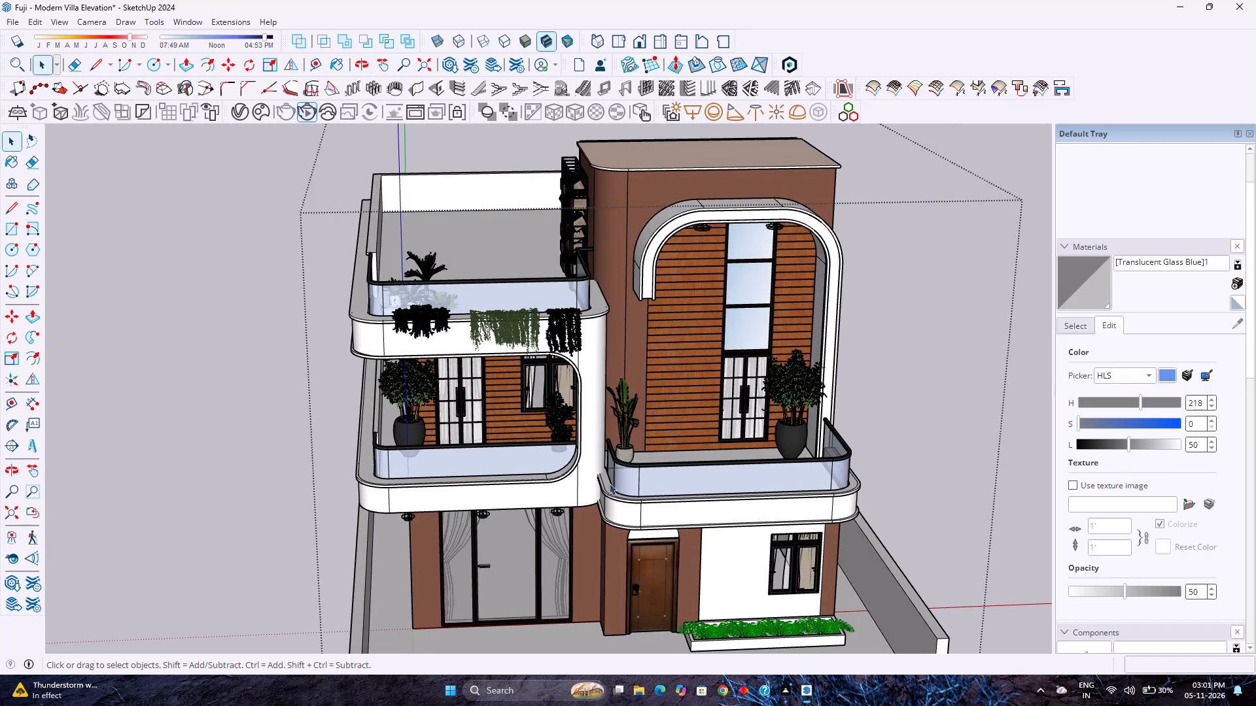
scroll(552, 448, "up", 1)
scroll(552, 448, "down", 3)
scroll(552, 448, "up", 2)
scroll(552, 448, "down", 2)
middle_click_drag(562, 475, 538, 451)
middle_click(537, 443)
scroll(538, 432, "down", 5)
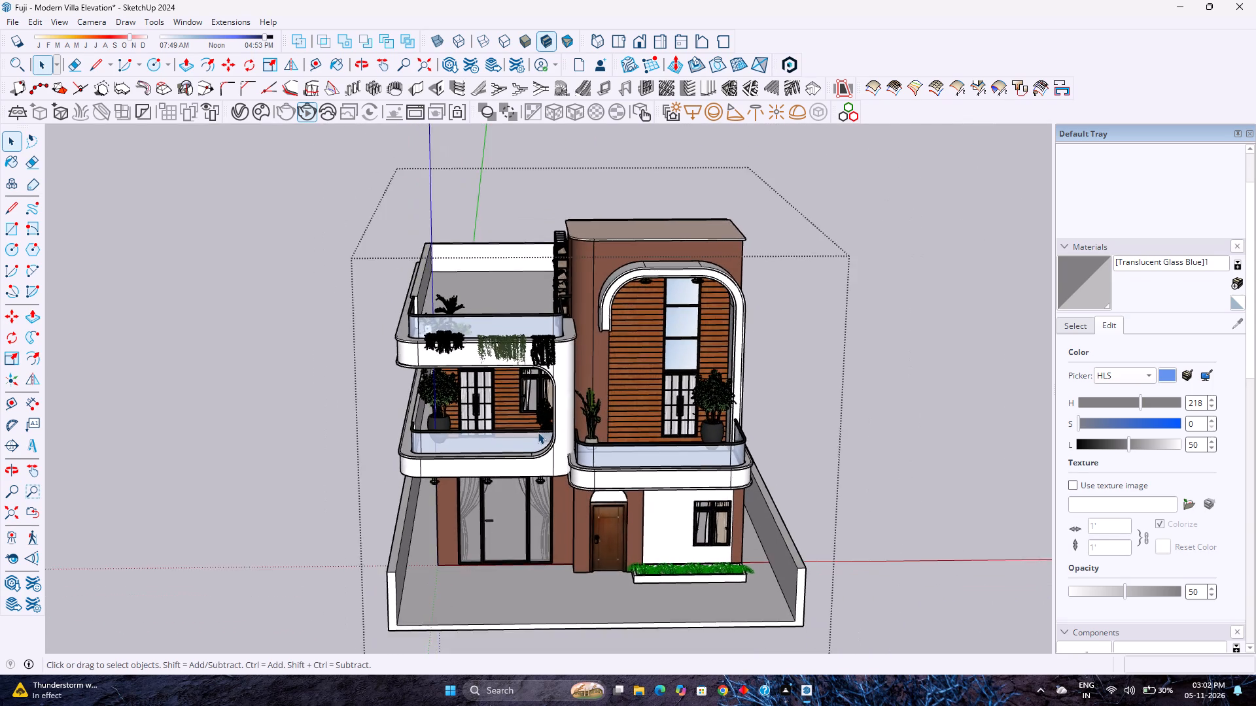
scroll(538, 432, "down", 1)
middle_click_drag(605, 520, 593, 489)
middle_click_drag(591, 479, 589, 473)
middle_click_drag(587, 469, 586, 462)
middle_click(584, 452)
middle_click(584, 446)
scroll(585, 441, "up", 4)
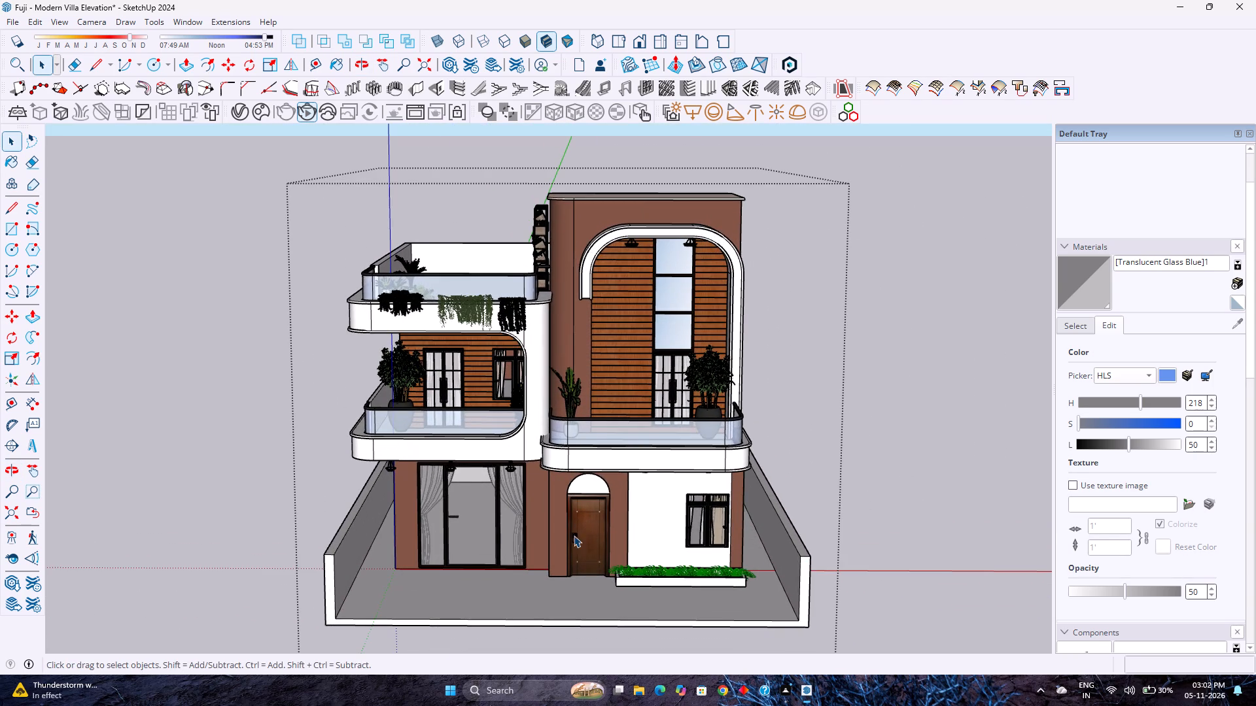
scroll(587, 490, "down", 3)
middle_click_drag(594, 487, 578, 429)
middle_click(576, 418)
middle_click(576, 418)
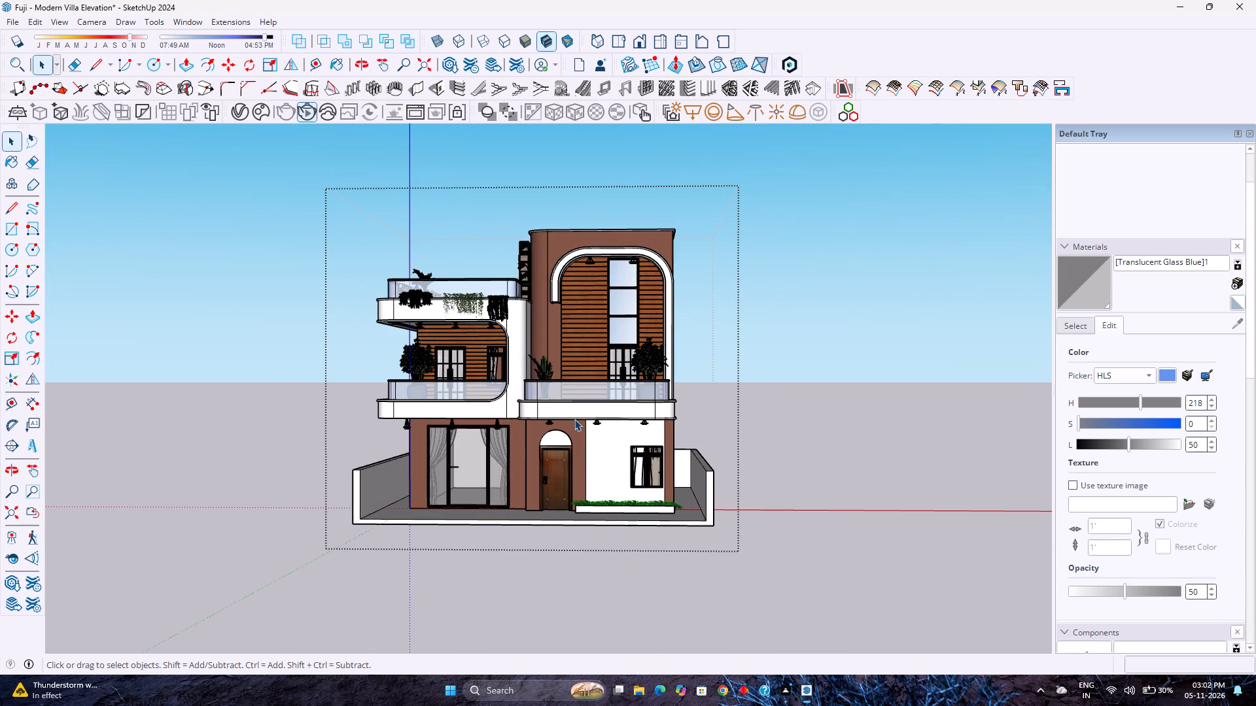
middle_click_drag(582, 426, 586, 416)
middle_click(586, 416)
middle_click_drag(588, 411, 602, 409)
middle_click(602, 409)
scroll(536, 412, "up", 2)
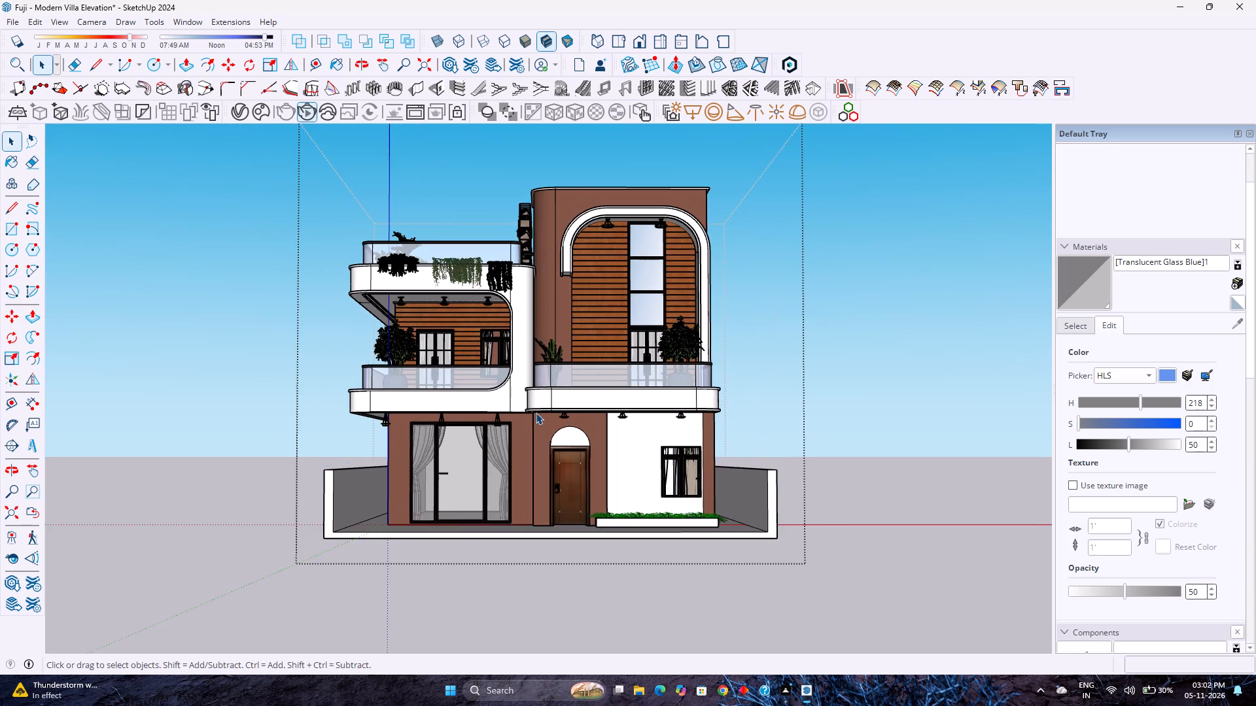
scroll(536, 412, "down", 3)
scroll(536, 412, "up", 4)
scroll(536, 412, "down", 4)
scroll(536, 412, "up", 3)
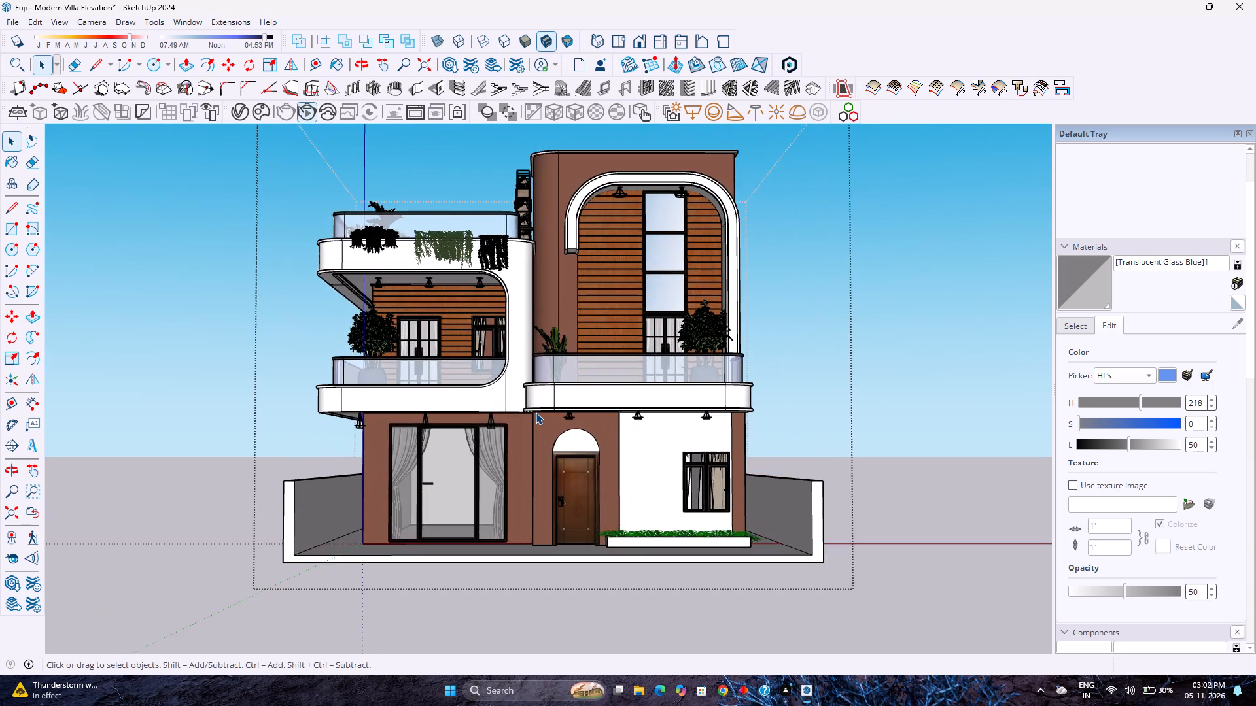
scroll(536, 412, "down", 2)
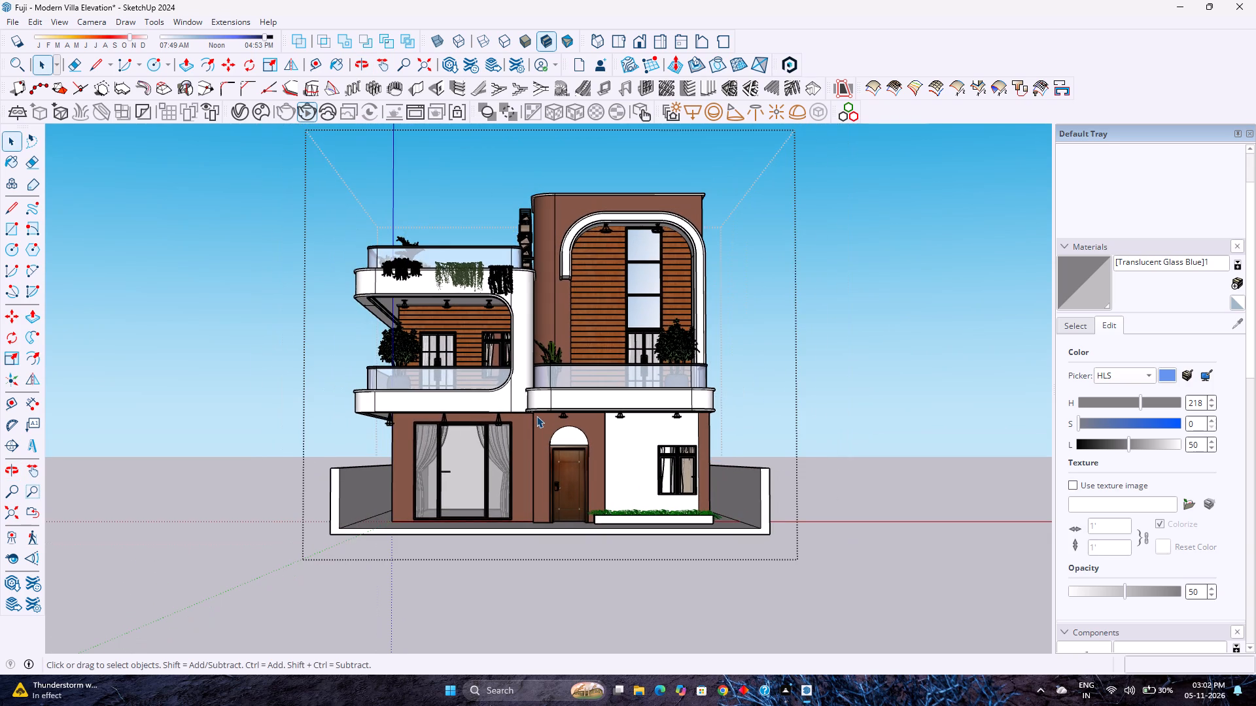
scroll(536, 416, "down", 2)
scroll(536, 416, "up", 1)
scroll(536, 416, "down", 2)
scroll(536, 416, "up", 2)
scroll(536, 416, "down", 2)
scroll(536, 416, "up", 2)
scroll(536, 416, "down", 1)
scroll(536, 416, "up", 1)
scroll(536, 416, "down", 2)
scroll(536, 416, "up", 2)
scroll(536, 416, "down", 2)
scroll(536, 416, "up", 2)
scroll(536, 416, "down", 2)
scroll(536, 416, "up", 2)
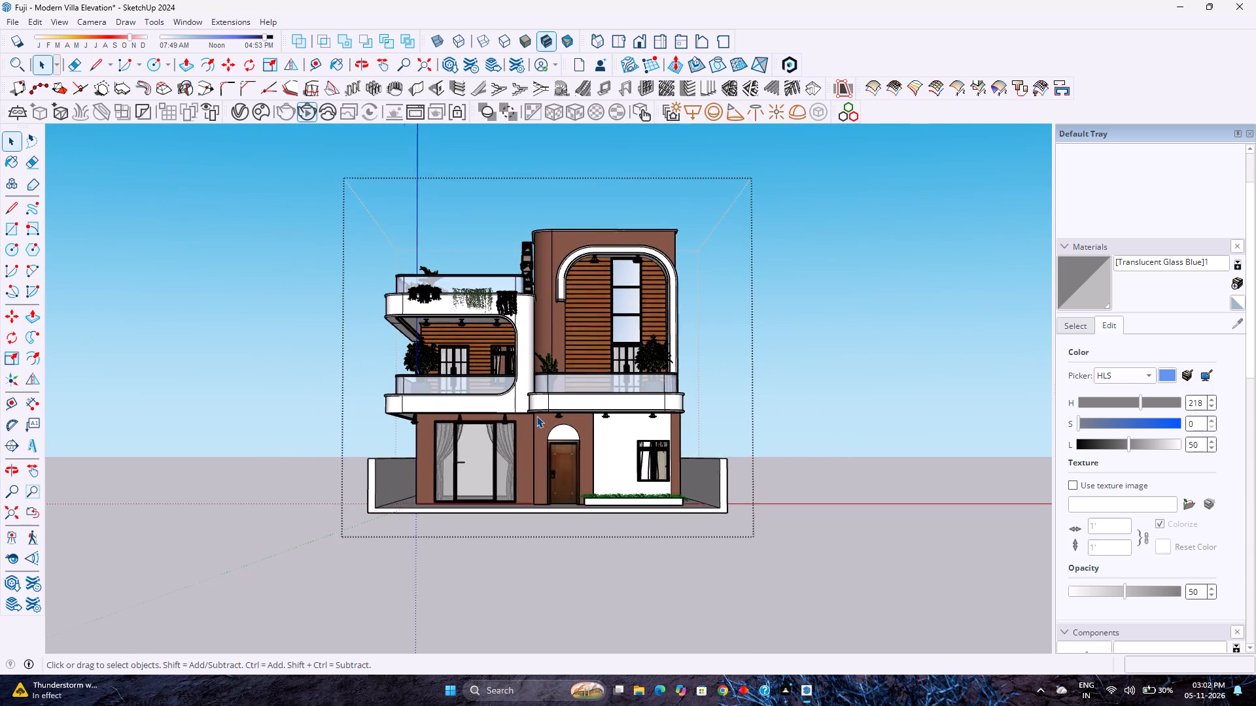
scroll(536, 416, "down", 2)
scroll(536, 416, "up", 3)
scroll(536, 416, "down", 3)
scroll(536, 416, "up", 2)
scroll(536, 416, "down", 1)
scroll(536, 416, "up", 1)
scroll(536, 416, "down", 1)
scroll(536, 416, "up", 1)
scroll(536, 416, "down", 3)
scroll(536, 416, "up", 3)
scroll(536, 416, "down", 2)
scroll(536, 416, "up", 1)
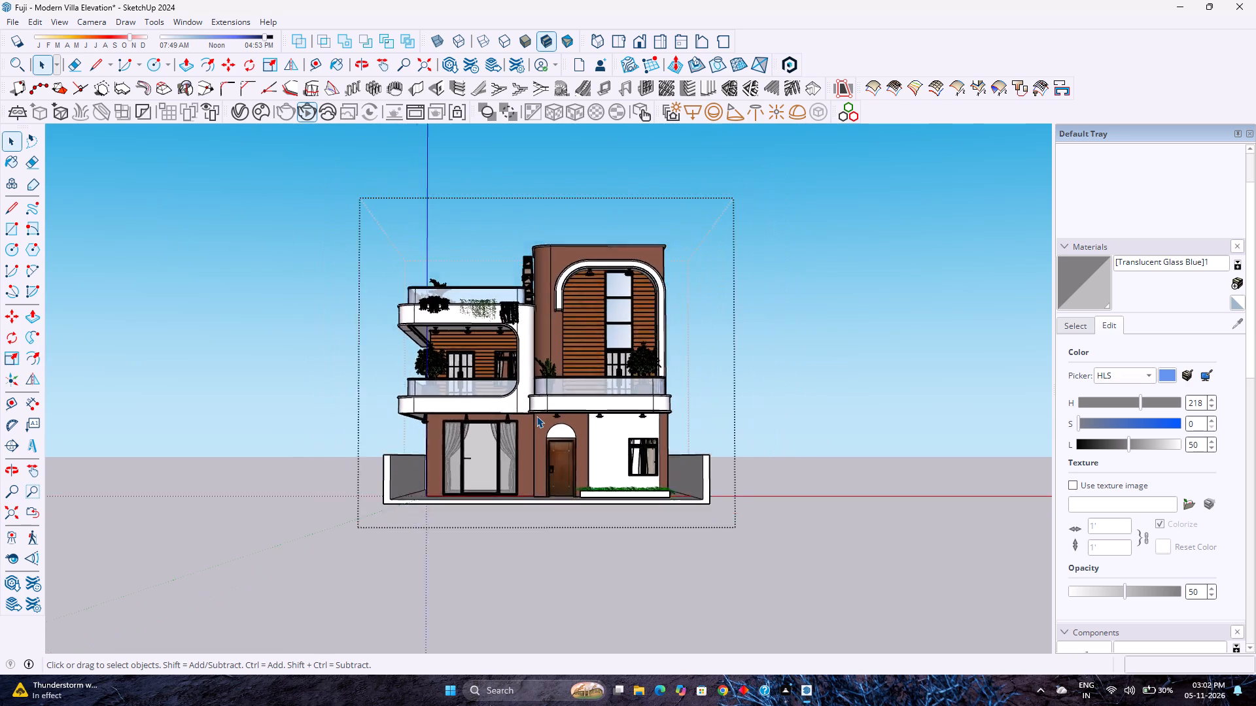
Examine the villa's front elevation, from the whole facade to the ground-floor entrance, sliding door and first-floor balconies.
scroll(536, 416, "up", 1)
scroll(536, 416, "down", 2)
scroll(536, 416, "up", 1)
scroll(536, 416, "down", 1)
scroll(536, 416, "up", 2)
scroll(536, 416, "down", 2)
scroll(536, 416, "up", 3)
scroll(536, 416, "down", 2)
scroll(536, 416, "up", 1)
scroll(536, 416, "down", 2)
scroll(536, 416, "up", 2)
scroll(536, 416, "down", 2)
scroll(536, 416, "up", 2)
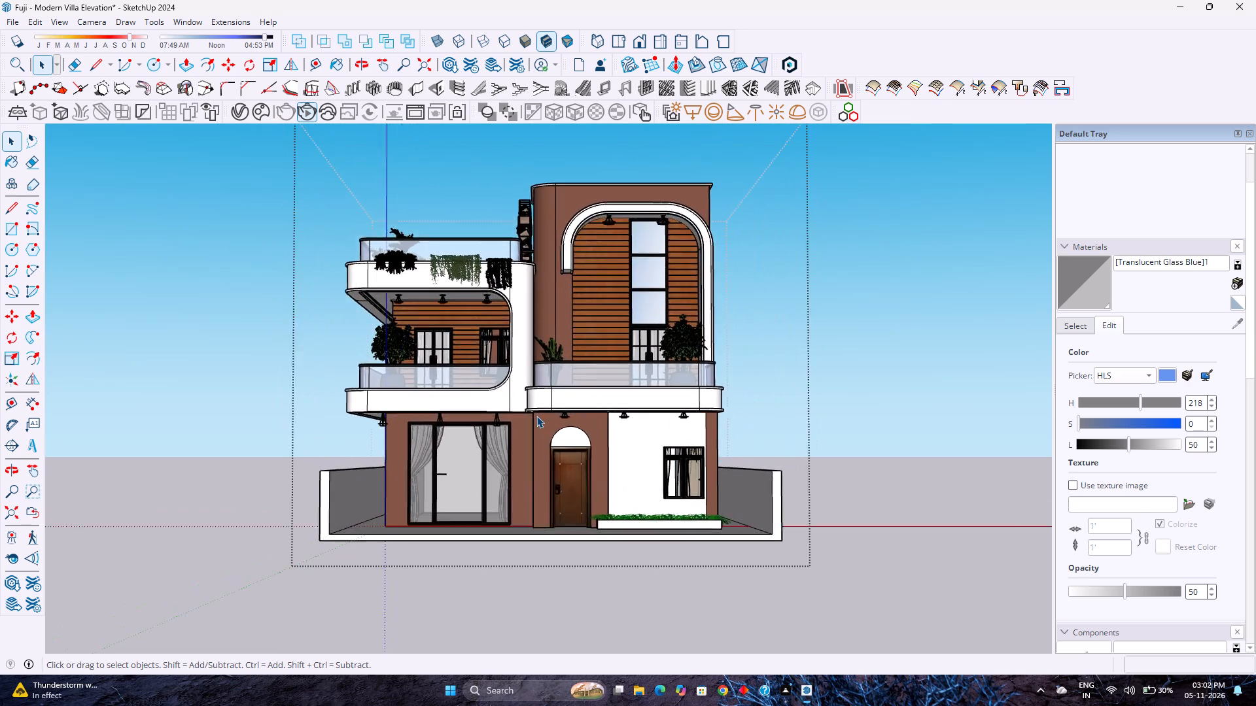
scroll(536, 416, "down", 2)
scroll(536, 416, "up", 2)
scroll(538, 416, "down", 2)
scroll(538, 416, "up", 2)
scroll(538, 416, "down", 3)
scroll(538, 416, "up", 3)
scroll(538, 416, "down", 3)
scroll(538, 416, "up", 6)
scroll(538, 416, "down", 1)
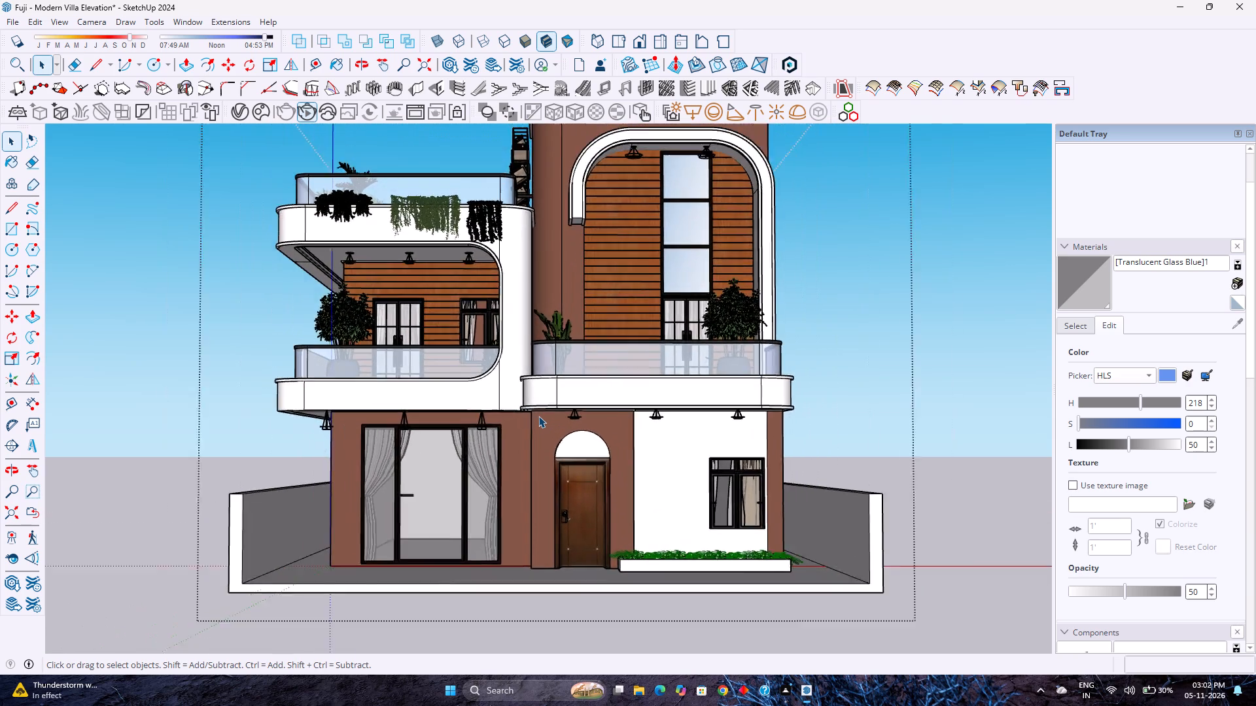
scroll(538, 416, "down", 1)
scroll(538, 416, "up", 2)
scroll(538, 416, "down", 1)
scroll(538, 416, "up", 4)
scroll(538, 416, "down", 2)
scroll(538, 416, "up", 1)
scroll(538, 416, "down", 1)
scroll(538, 416, "up", 1)
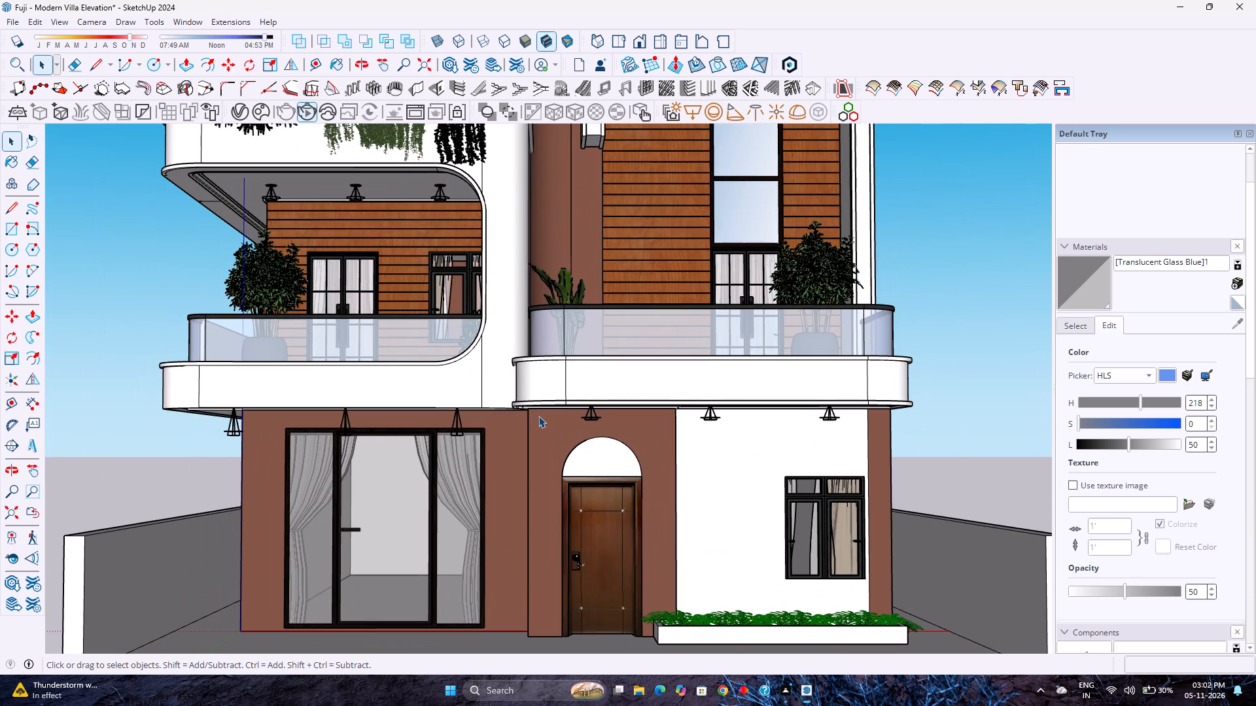
scroll(538, 416, "down", 1)
scroll(538, 416, "up", 2)
scroll(538, 416, "down", 3)
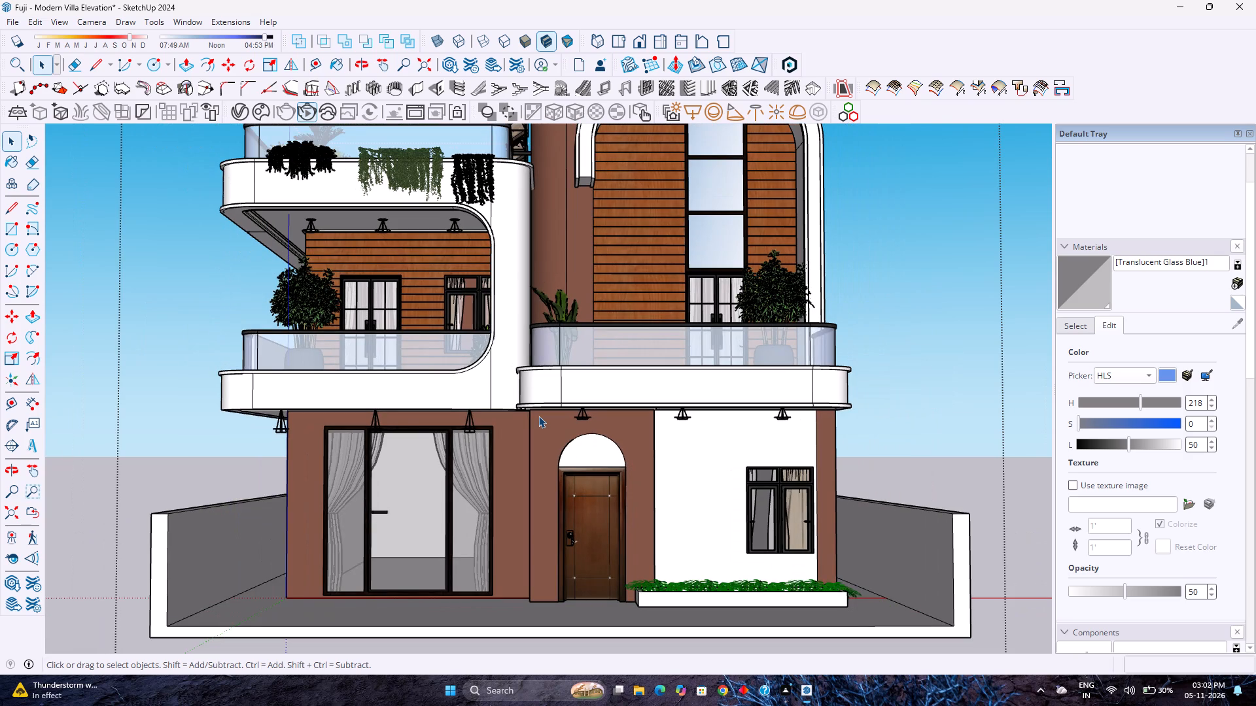
scroll(538, 416, "up", 2)
scroll(538, 416, "down", 1)
scroll(538, 416, "up", 2)
scroll(538, 416, "down", 2)
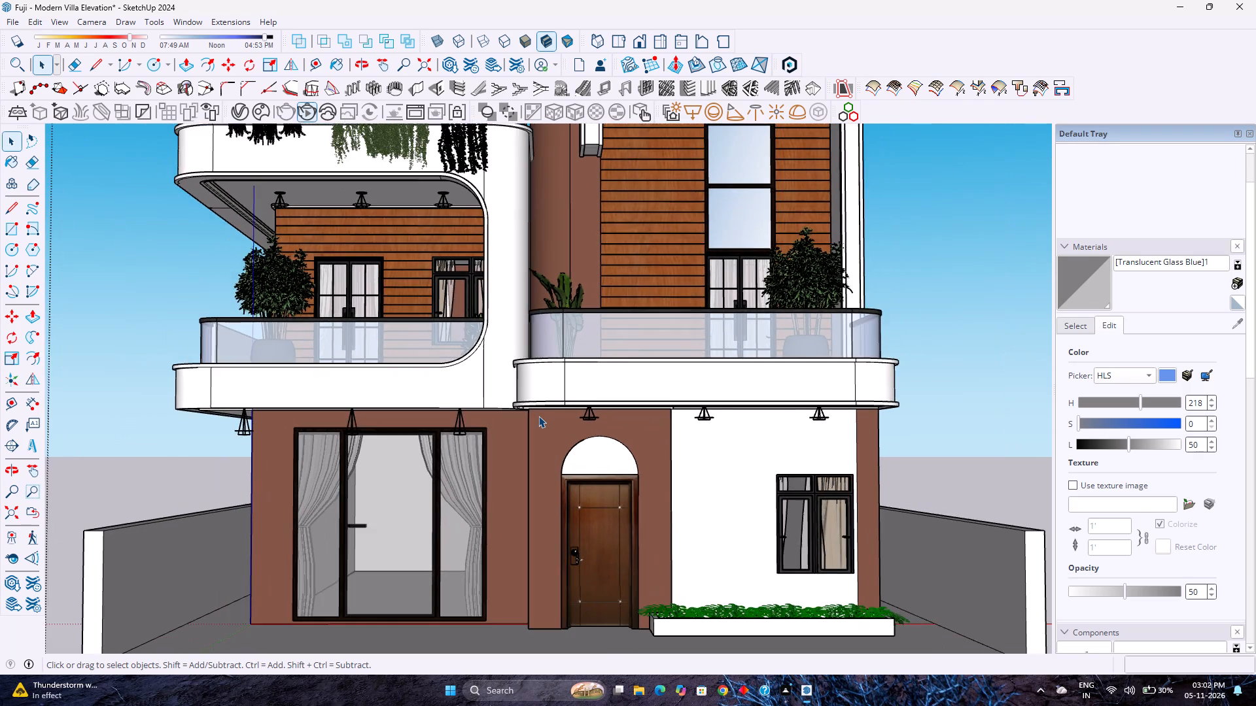
scroll(538, 416, "down", 9)
scroll(538, 416, "up", 3)
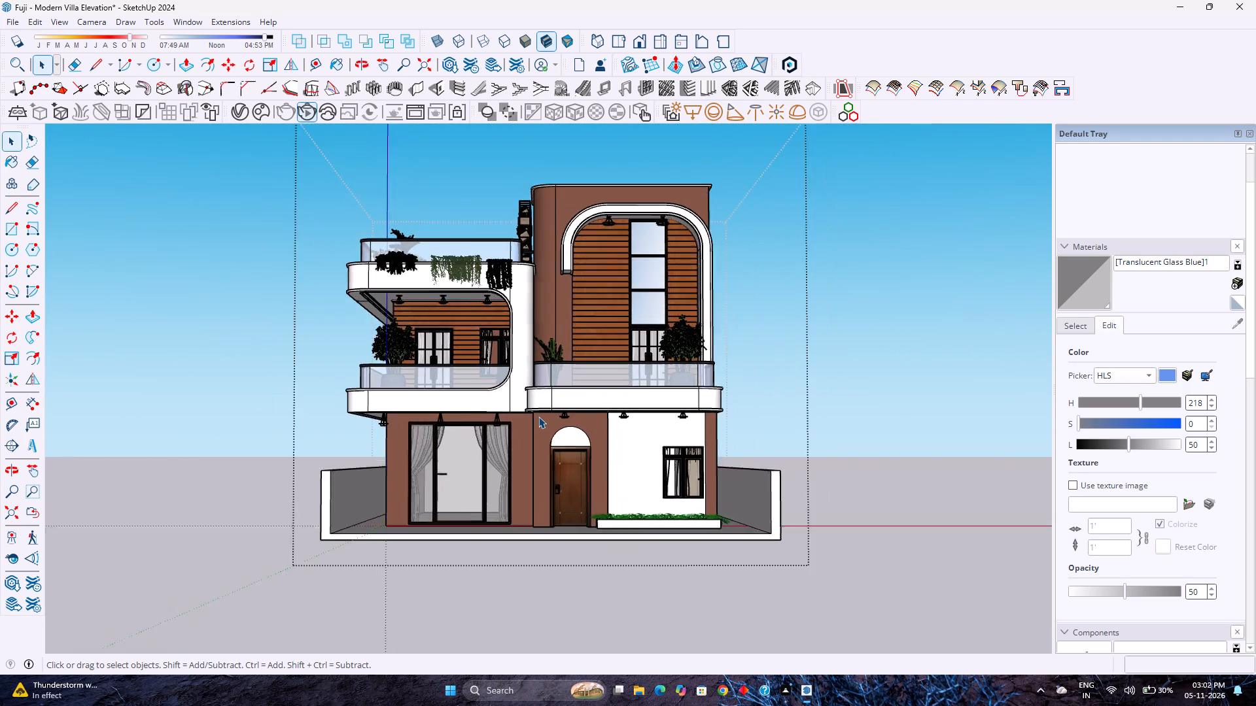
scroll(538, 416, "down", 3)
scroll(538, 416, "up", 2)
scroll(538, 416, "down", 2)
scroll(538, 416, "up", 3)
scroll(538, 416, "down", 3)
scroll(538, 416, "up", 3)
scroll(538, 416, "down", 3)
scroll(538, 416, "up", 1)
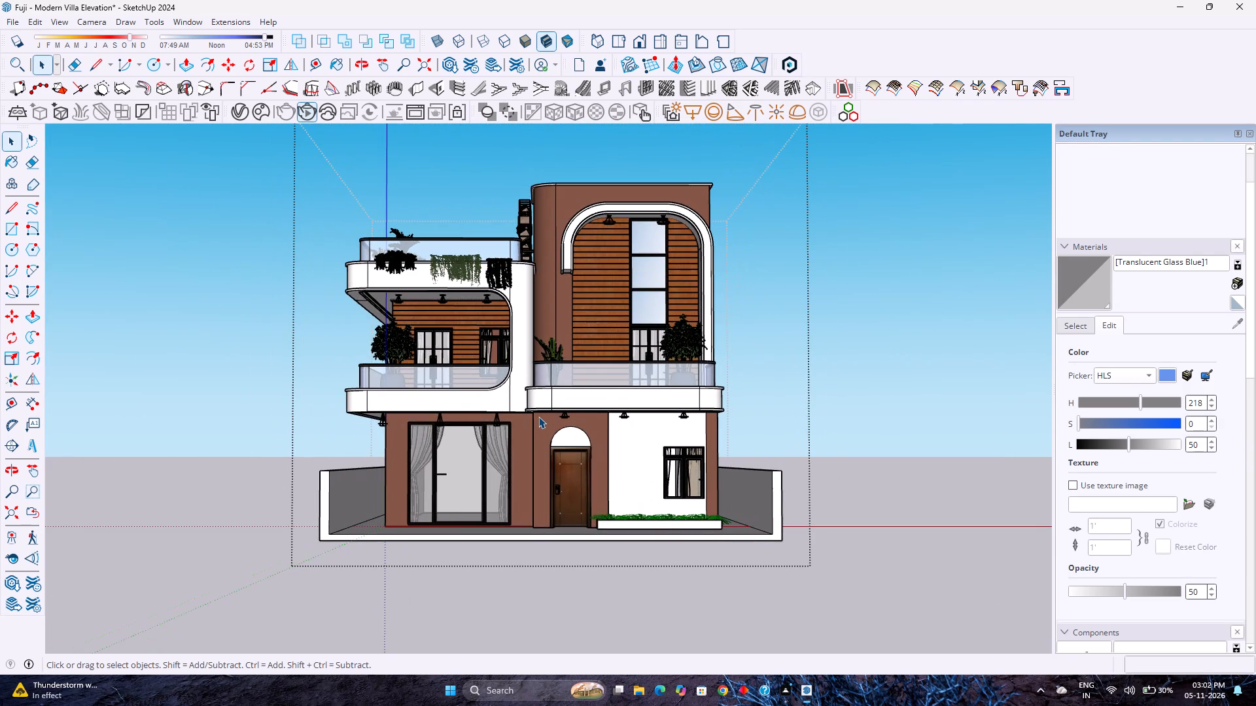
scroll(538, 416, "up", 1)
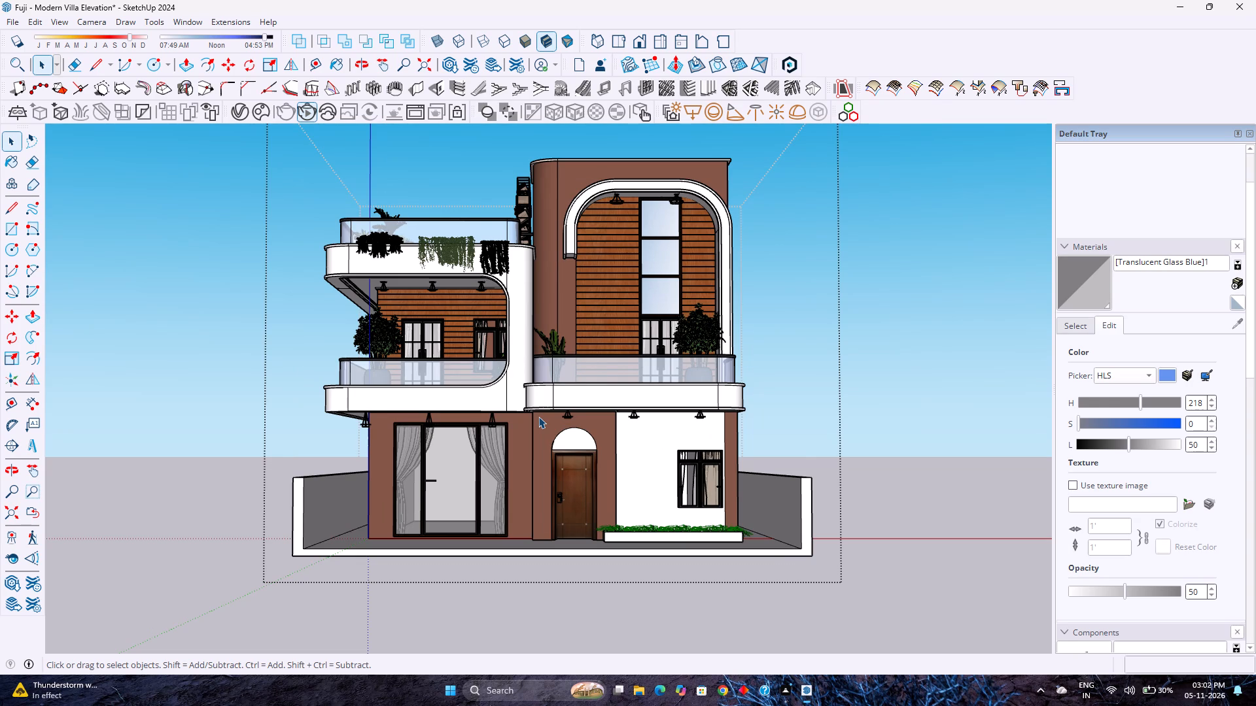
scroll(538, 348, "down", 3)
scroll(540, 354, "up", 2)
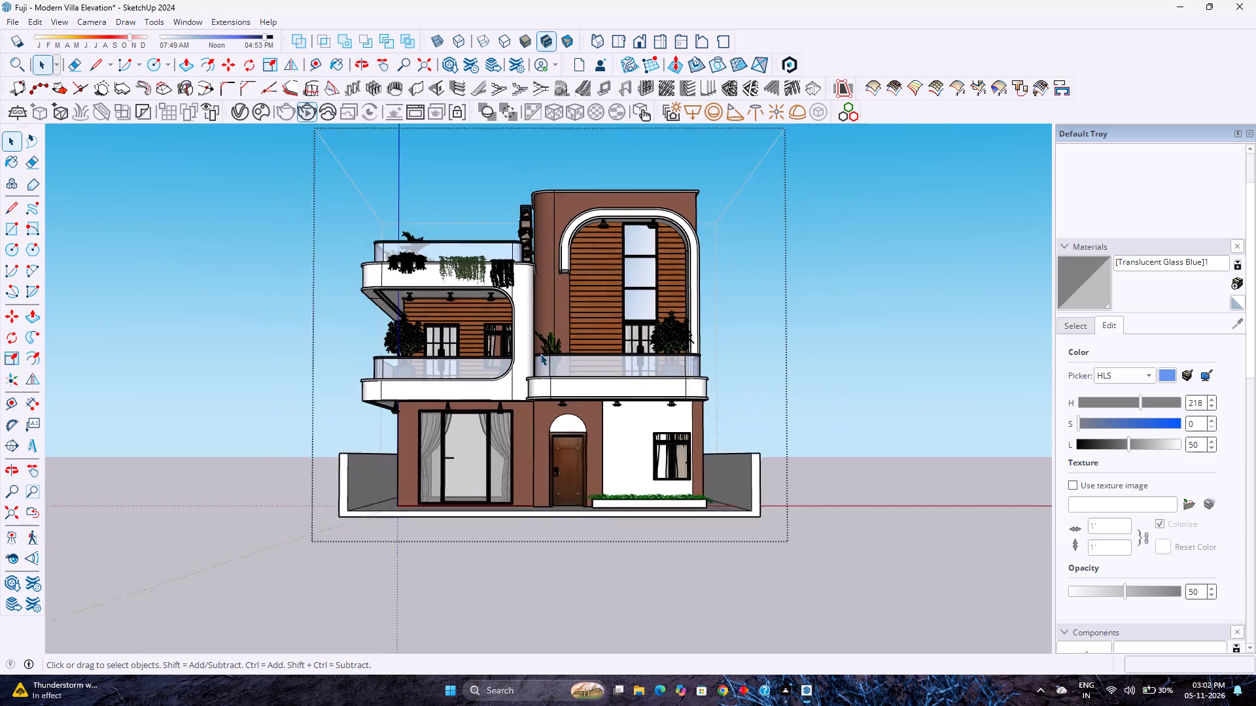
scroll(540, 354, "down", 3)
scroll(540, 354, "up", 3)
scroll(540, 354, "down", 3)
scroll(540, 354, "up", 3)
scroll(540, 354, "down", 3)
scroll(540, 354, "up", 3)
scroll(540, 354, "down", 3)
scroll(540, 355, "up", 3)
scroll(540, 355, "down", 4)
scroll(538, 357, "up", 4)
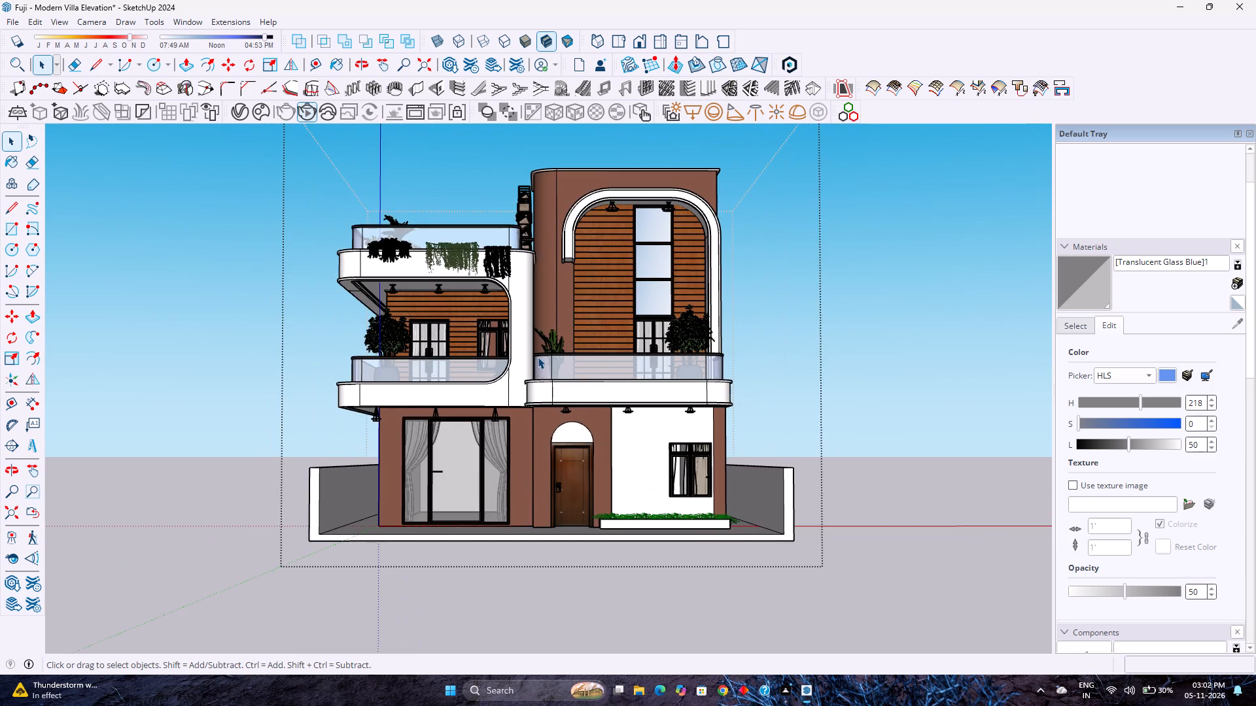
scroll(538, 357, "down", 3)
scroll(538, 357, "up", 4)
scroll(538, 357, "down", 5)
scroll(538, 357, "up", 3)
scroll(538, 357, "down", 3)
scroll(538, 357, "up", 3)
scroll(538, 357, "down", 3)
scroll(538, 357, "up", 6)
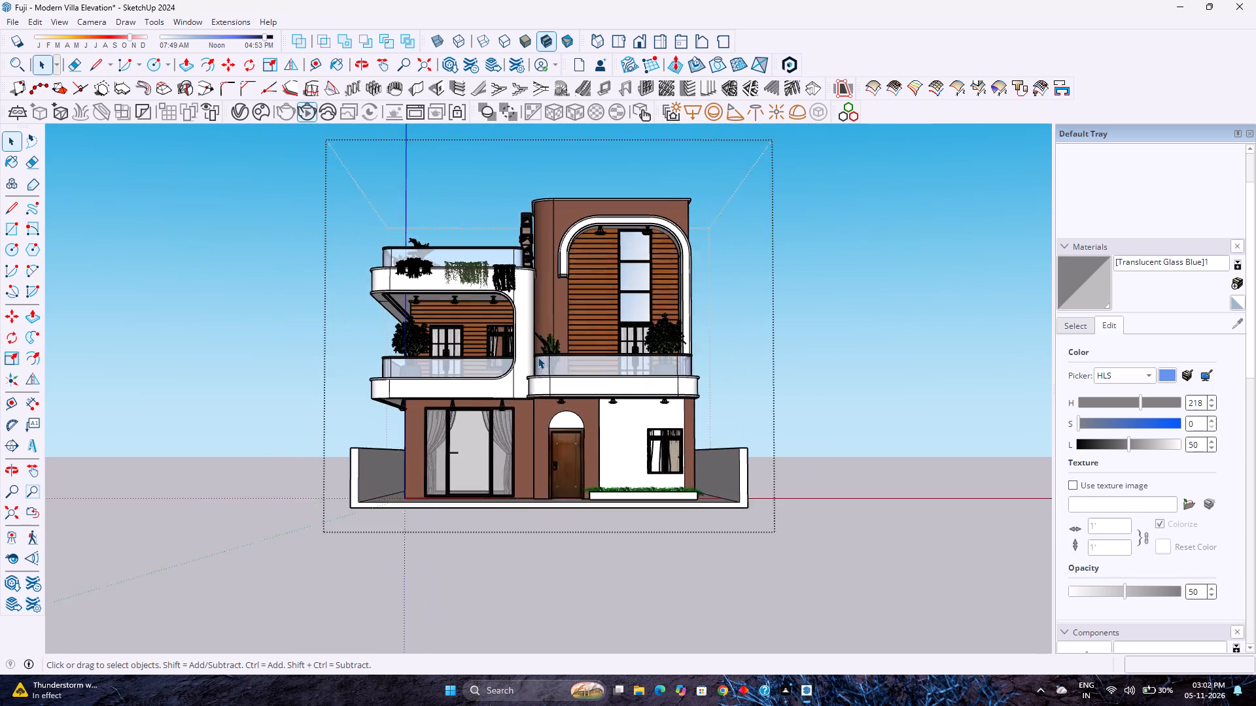
Examine the first-floor balconies up close, checking the curved glass railing, the potted plant behind it and the wood cladding.
scroll(538, 357, "up", 12)
scroll(539, 357, "down", 3)
scroll(539, 357, "up", 2)
scroll(539, 357, "down", 2)
scroll(539, 357, "up", 2)
scroll(539, 357, "down", 3)
scroll(539, 357, "up", 3)
scroll(539, 357, "down", 3)
scroll(539, 357, "up", 4)
scroll(540, 357, "down", 3)
scroll(540, 357, "up", 3)
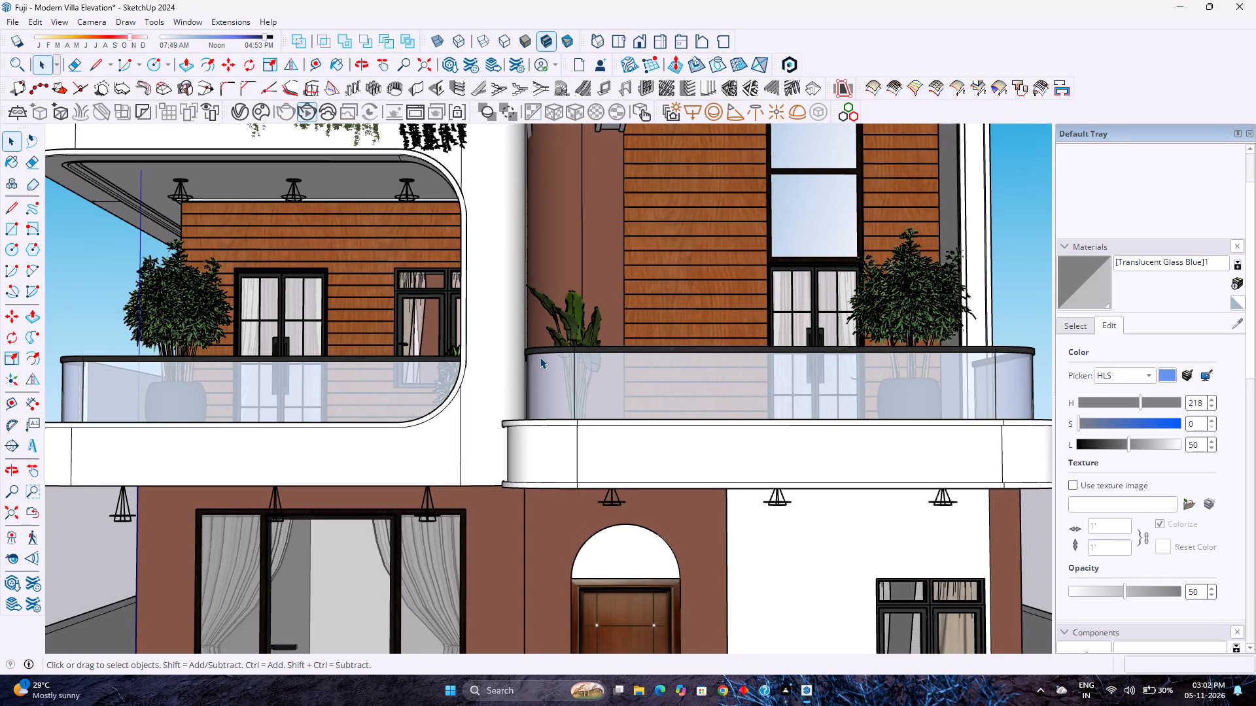
scroll(540, 357, "down", 2)
scroll(540, 357, "up", 2)
scroll(540, 357, "down", 3)
scroll(540, 357, "up", 2)
scroll(540, 357, "down", 3)
scroll(540, 357, "up", 3)
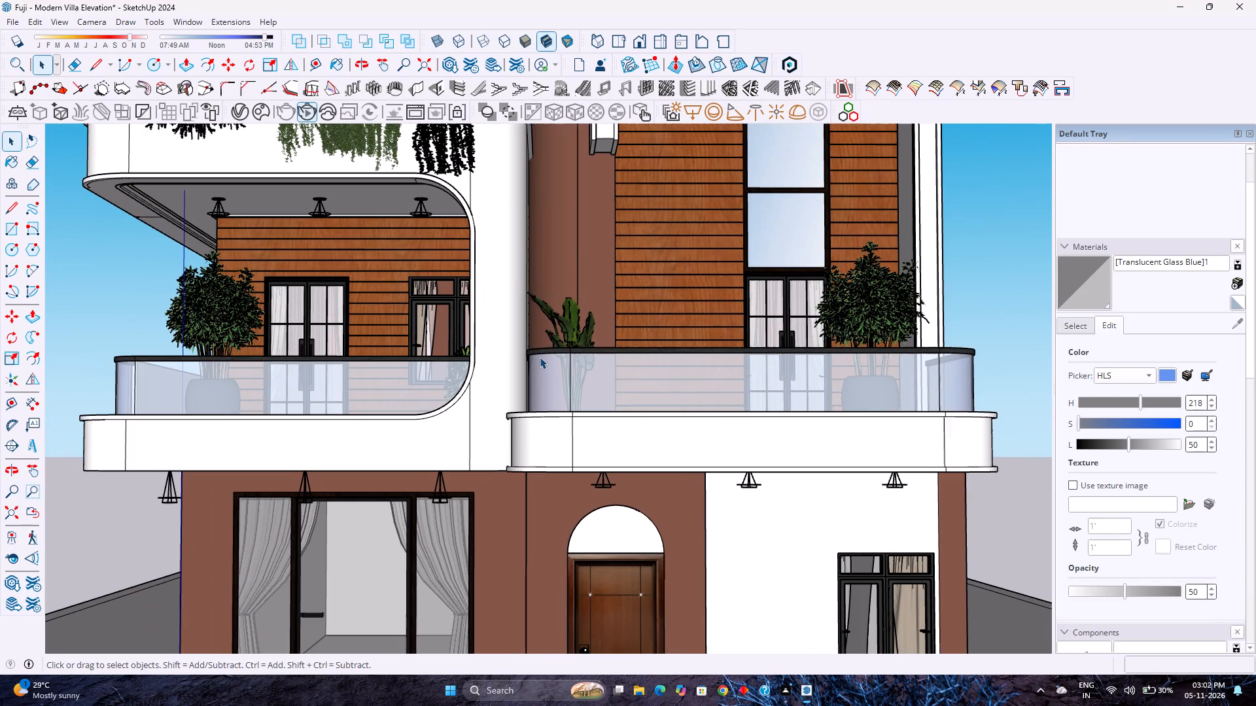
scroll(540, 357, "up", 1)
scroll(540, 357, "down", 5)
scroll(540, 357, "up", 6)
scroll(540, 360, "down", 4)
scroll(540, 360, "up", 3)
scroll(540, 360, "down", 3)
scroll(540, 360, "up", 3)
scroll(540, 360, "down", 3)
scroll(540, 360, "up", 3)
scroll(540, 360, "down", 3)
scroll(540, 360, "up", 3)
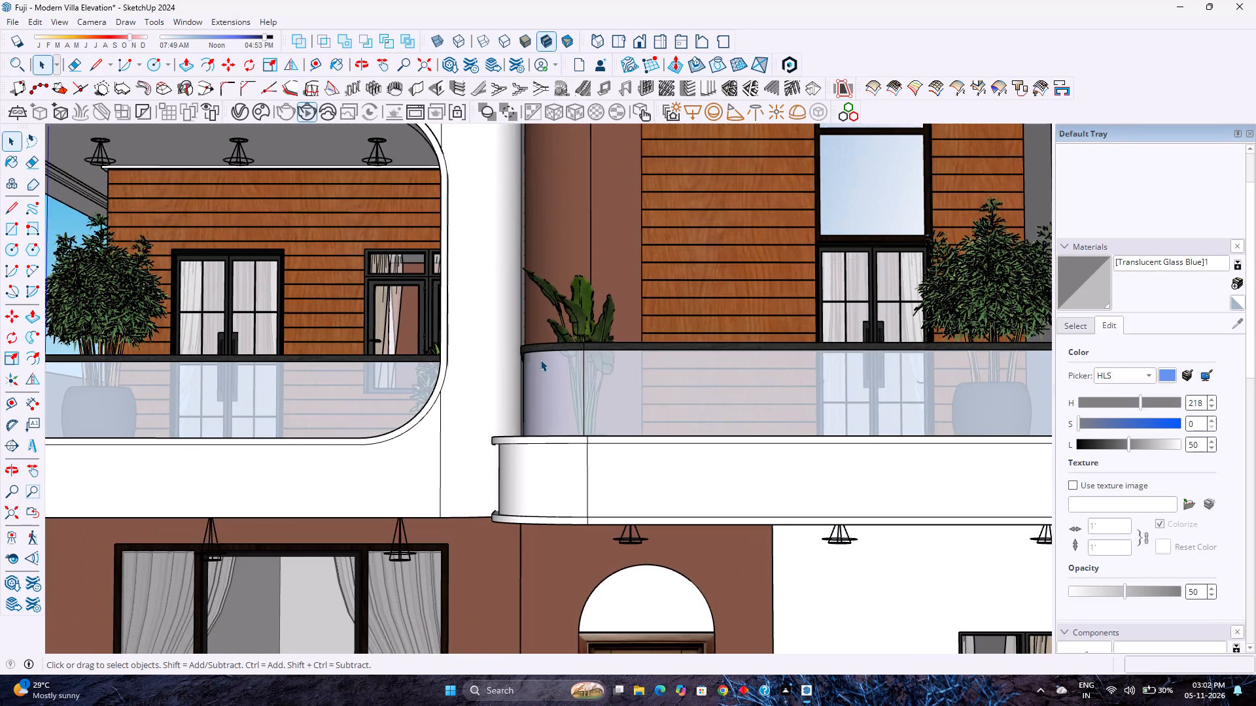
scroll(540, 360, "down", 3)
scroll(540, 360, "up", 3)
scroll(540, 360, "down", 1)
scroll(540, 360, "up", 1)
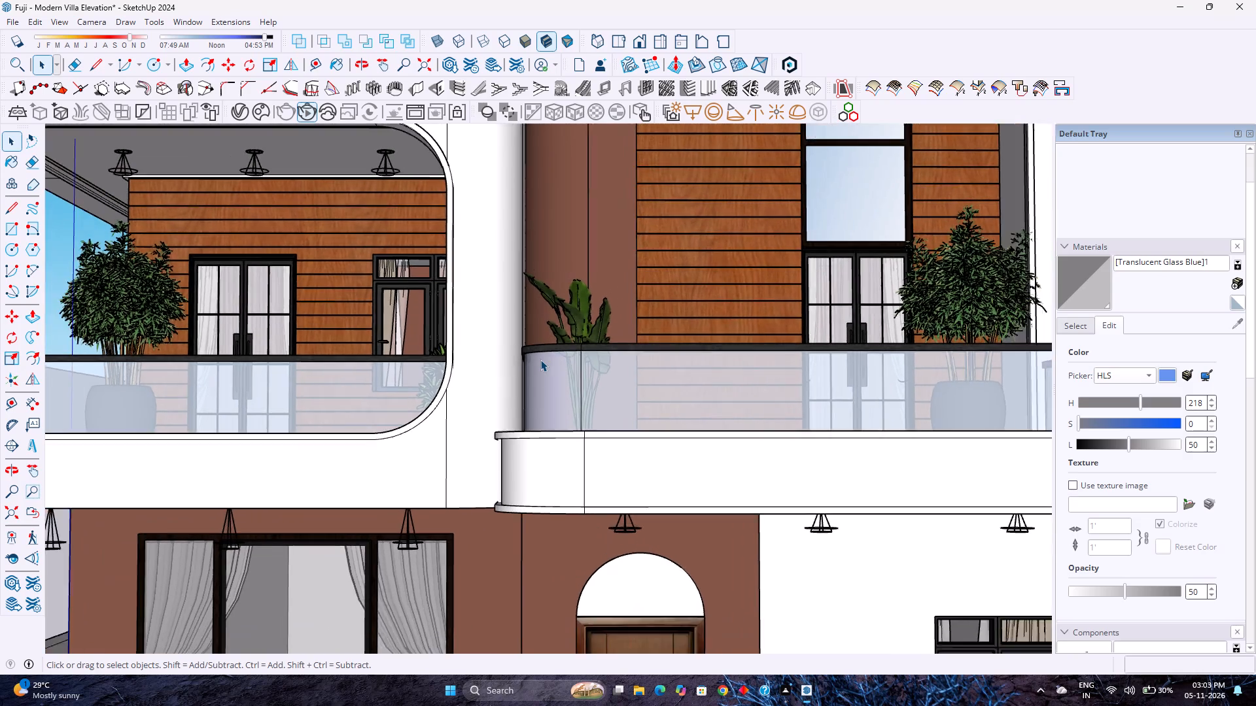
scroll(540, 360, "down", 3)
scroll(540, 360, "up", 3)
scroll(540, 360, "down", 2)
scroll(540, 360, "up", 2)
scroll(540, 360, "down", 4)
scroll(540, 360, "up", 4)
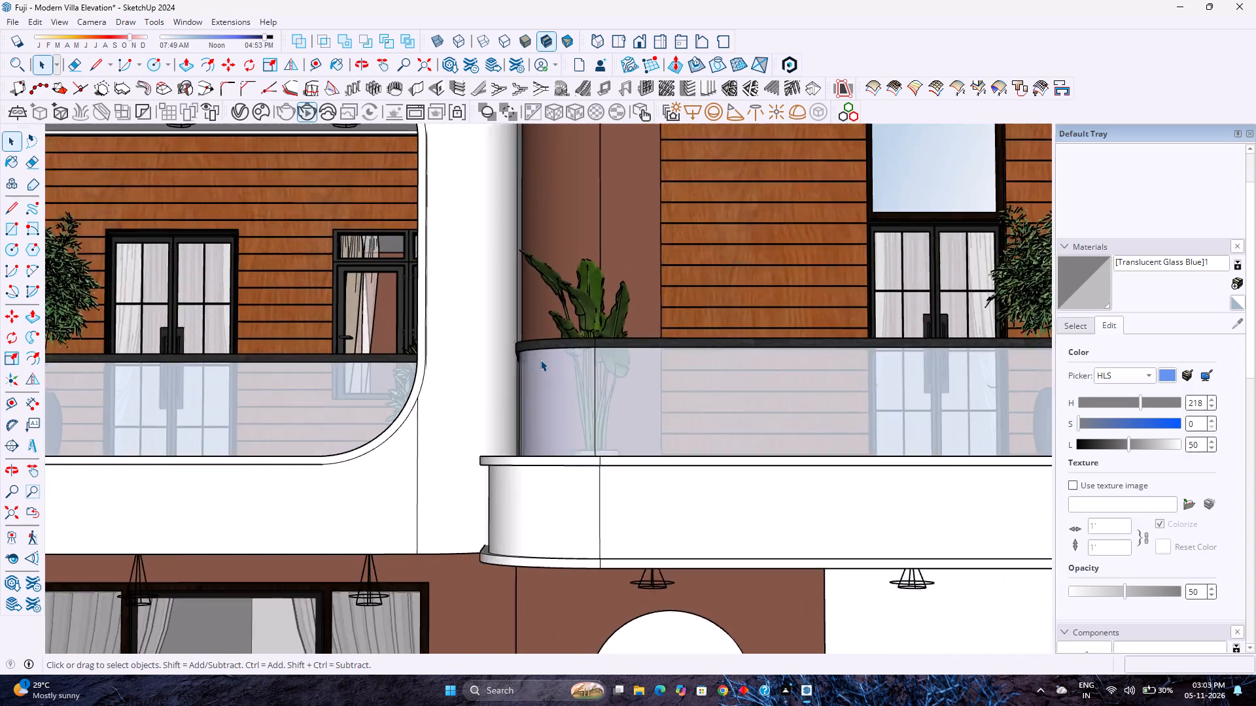
scroll(540, 360, "down", 4)
scroll(540, 360, "up", 3)
scroll(540, 360, "down", 2)
scroll(540, 360, "up", 2)
scroll(540, 360, "down", 3)
scroll(540, 360, "up", 1)
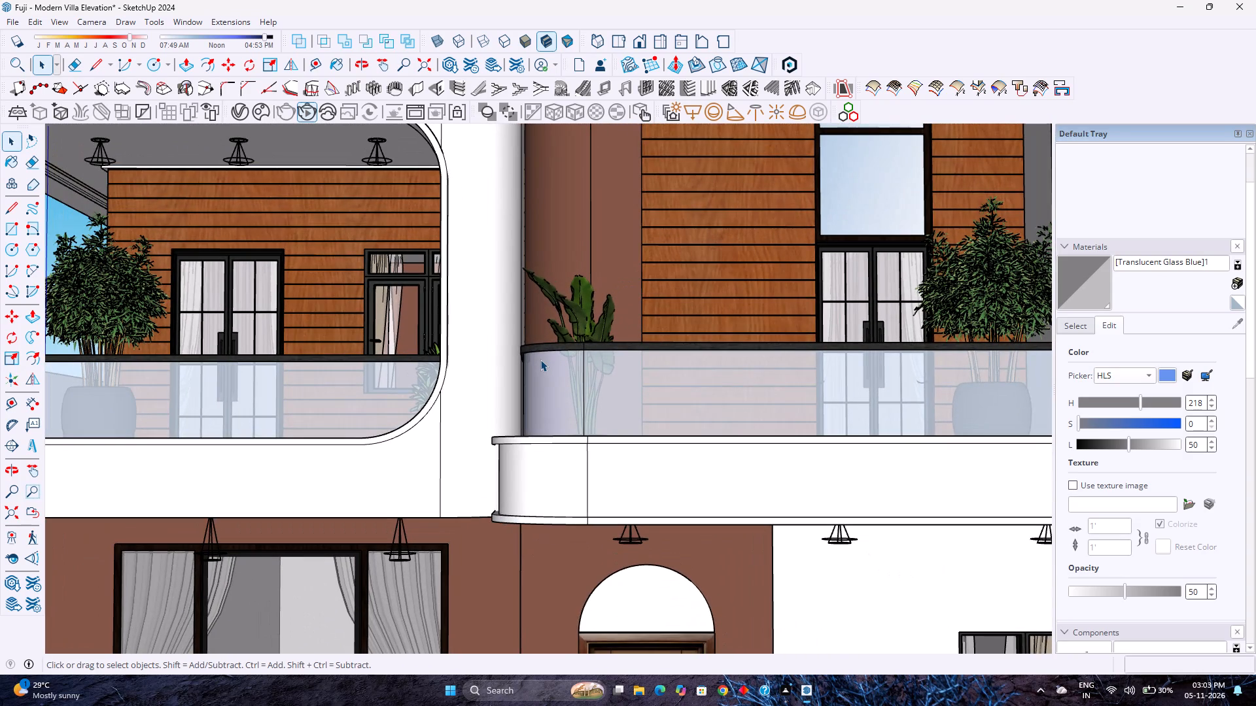
scroll(540, 360, "up", 3)
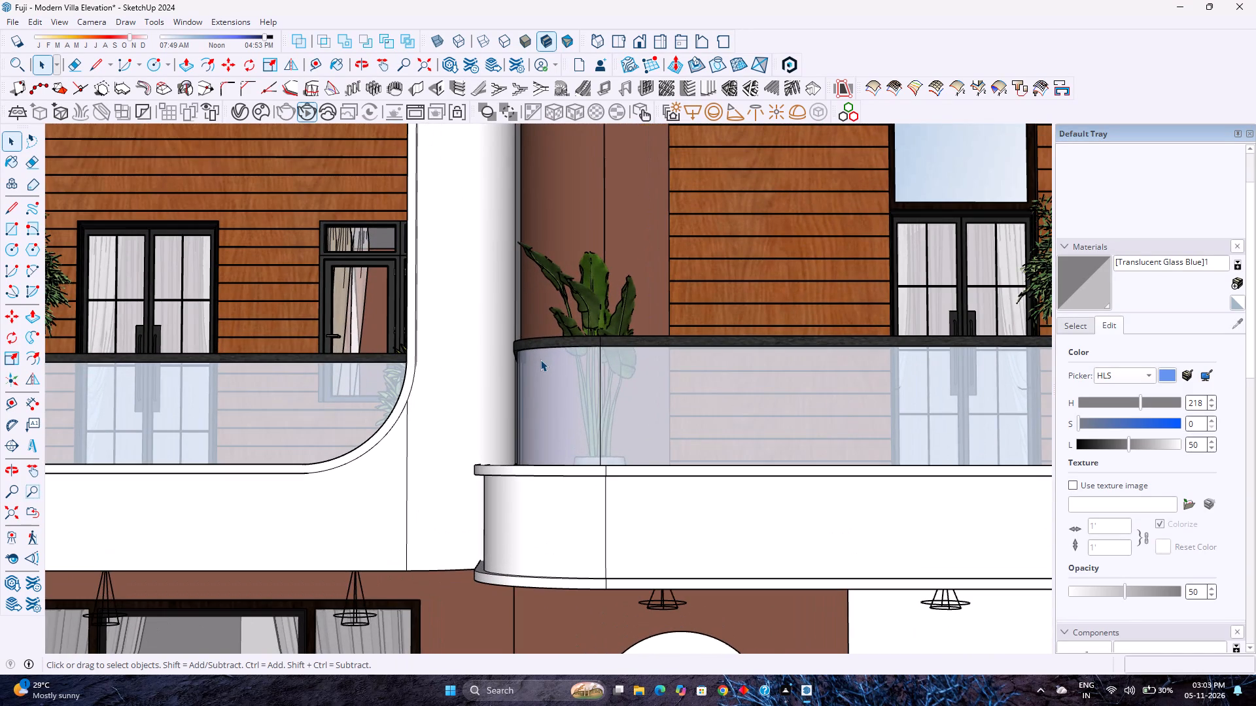
scroll(540, 360, "down", 3)
scroll(540, 360, "up", 3)
scroll(540, 360, "down", 5)
scroll(540, 360, "up", 3)
scroll(540, 360, "down", 3)
scroll(540, 360, "up", 3)
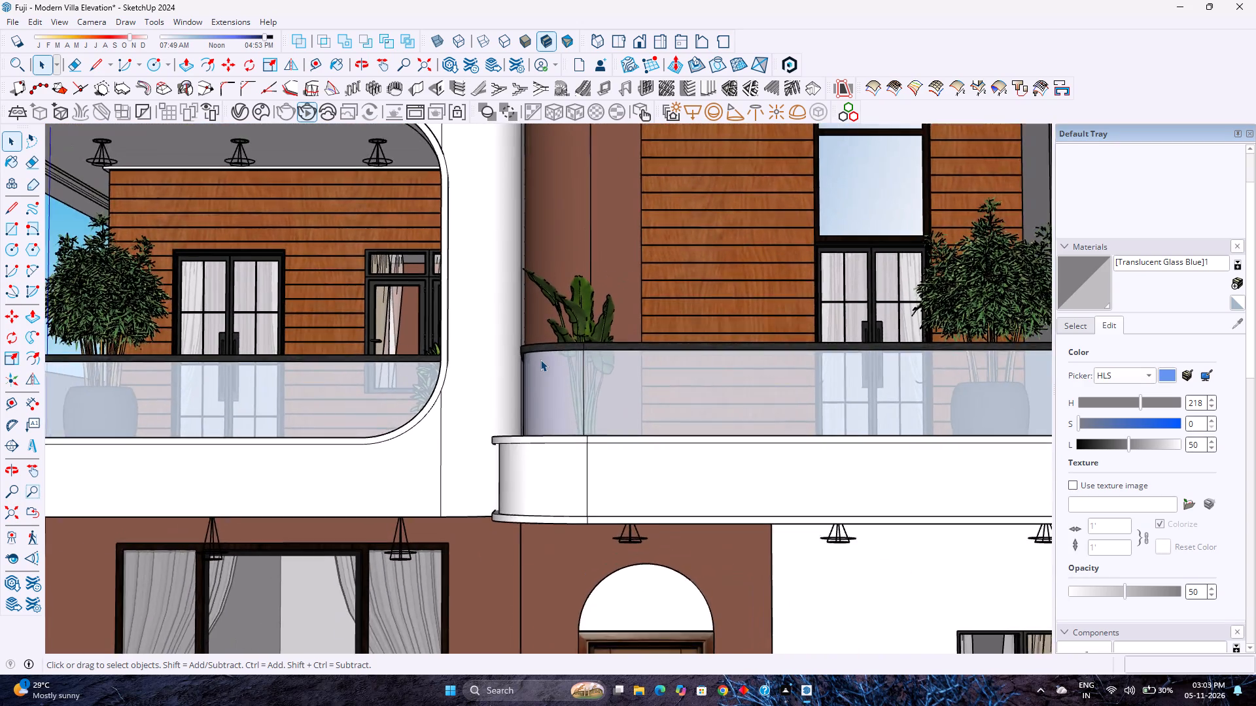
scroll(540, 360, "down", 1)
scroll(540, 360, "up", 4)
scroll(540, 360, "down", 1)
scroll(540, 360, "up", 3)
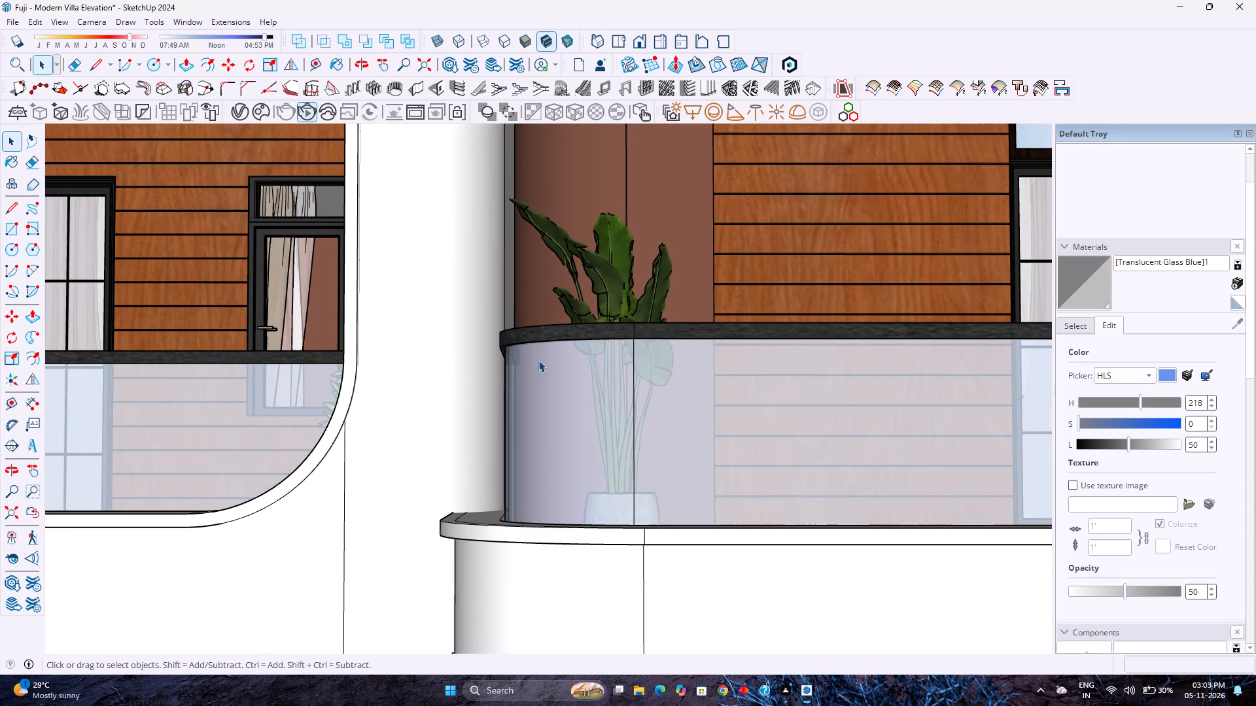
scroll(538, 360, "down", 3)
scroll(538, 360, "up", 2)
scroll(538, 360, "down", 2)
scroll(538, 360, "up", 3)
scroll(538, 360, "down", 3)
scroll(538, 360, "up", 2)
scroll(538, 360, "down", 2)
scroll(538, 360, "up", 3)
scroll(538, 360, "down", 4)
scroll(538, 360, "up", 3)
scroll(538, 360, "down", 4)
scroll(538, 360, "up", 1)
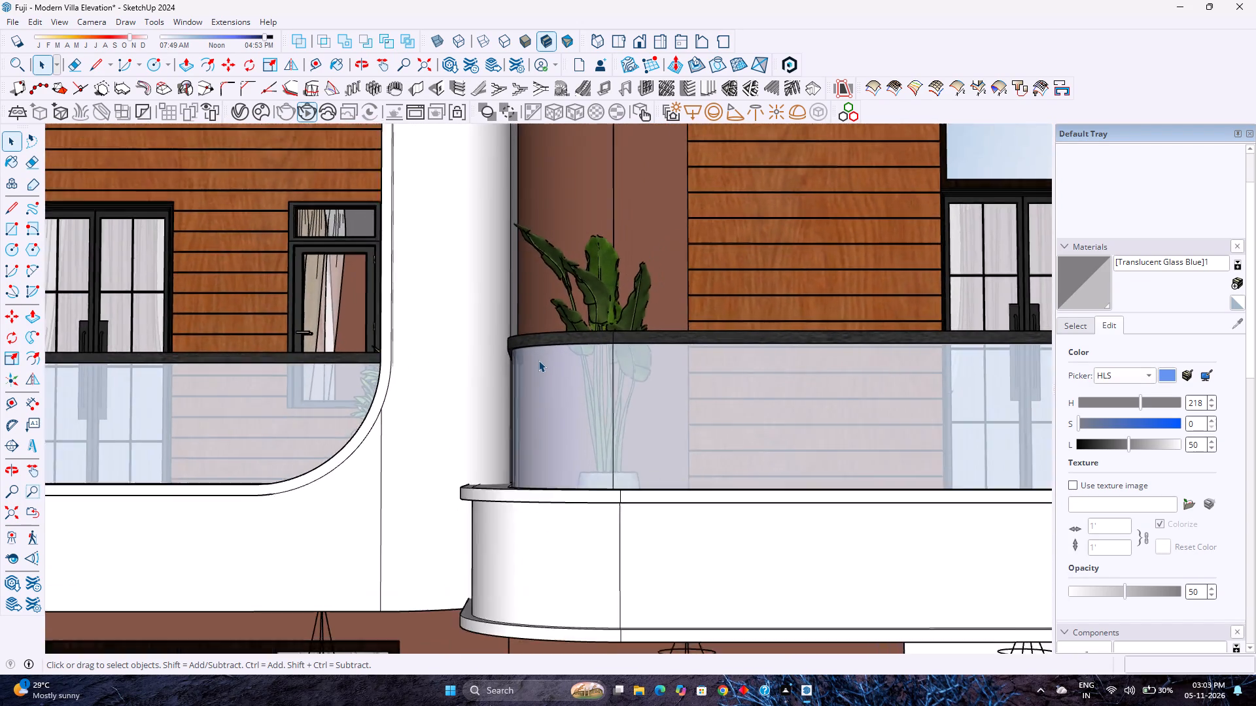
scroll(538, 360, "up", 2)
scroll(538, 360, "down", 3)
scroll(538, 360, "up", 4)
scroll(536, 361, "down", 1)
scroll(536, 362, "up", 3)
scroll(536, 363, "down", 4)
scroll(536, 363, "up", 4)
scroll(536, 363, "down", 4)
scroll(536, 363, "up", 3)
scroll(536, 363, "down", 3)
scroll(536, 363, "up", 3)
scroll(536, 363, "down", 2)
scroll(536, 363, "up", 3)
scroll(536, 363, "down", 3)
scroll(536, 363, "up", 3)
scroll(536, 363, "down", 1)
scroll(536, 363, "up", 1)
scroll(536, 363, "down", 2)
scroll(536, 363, "up", 1)
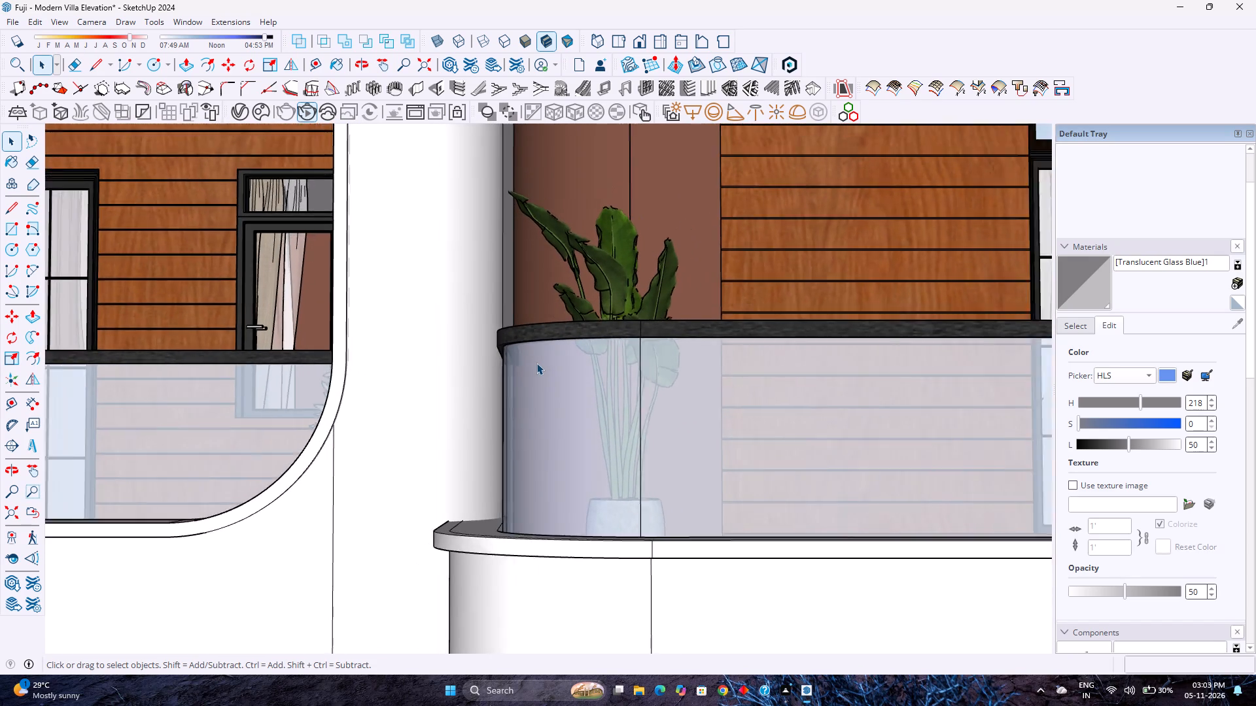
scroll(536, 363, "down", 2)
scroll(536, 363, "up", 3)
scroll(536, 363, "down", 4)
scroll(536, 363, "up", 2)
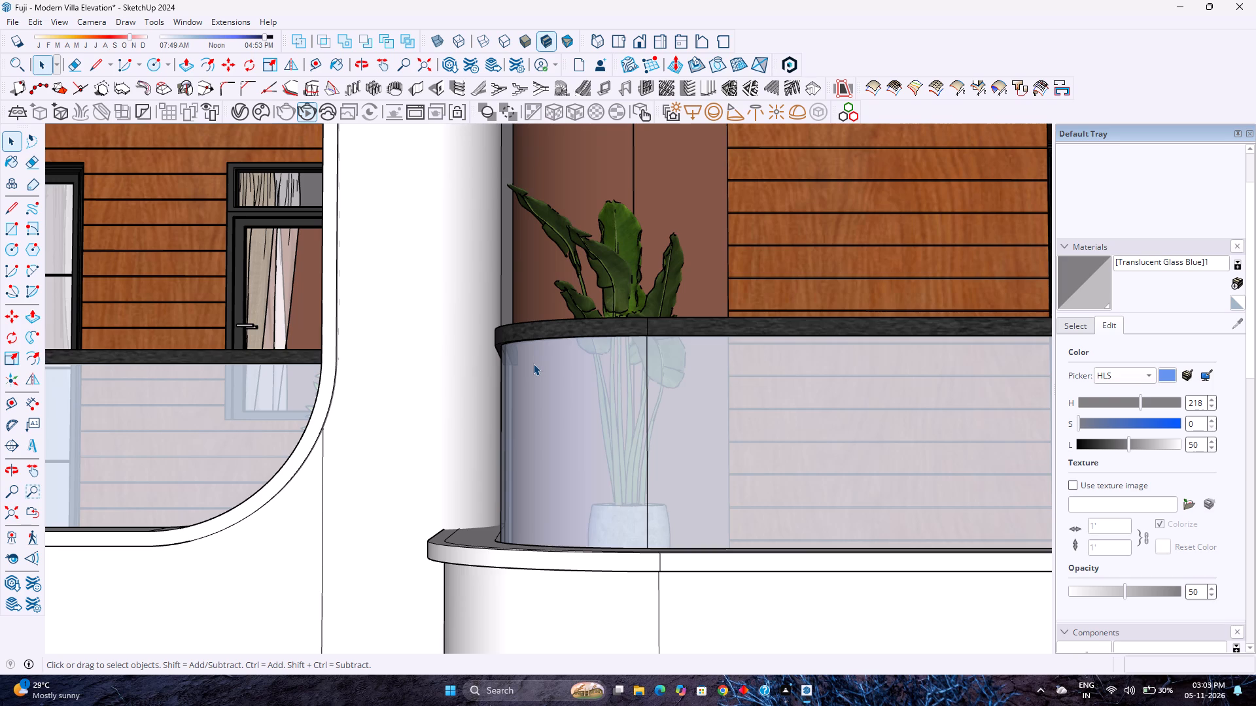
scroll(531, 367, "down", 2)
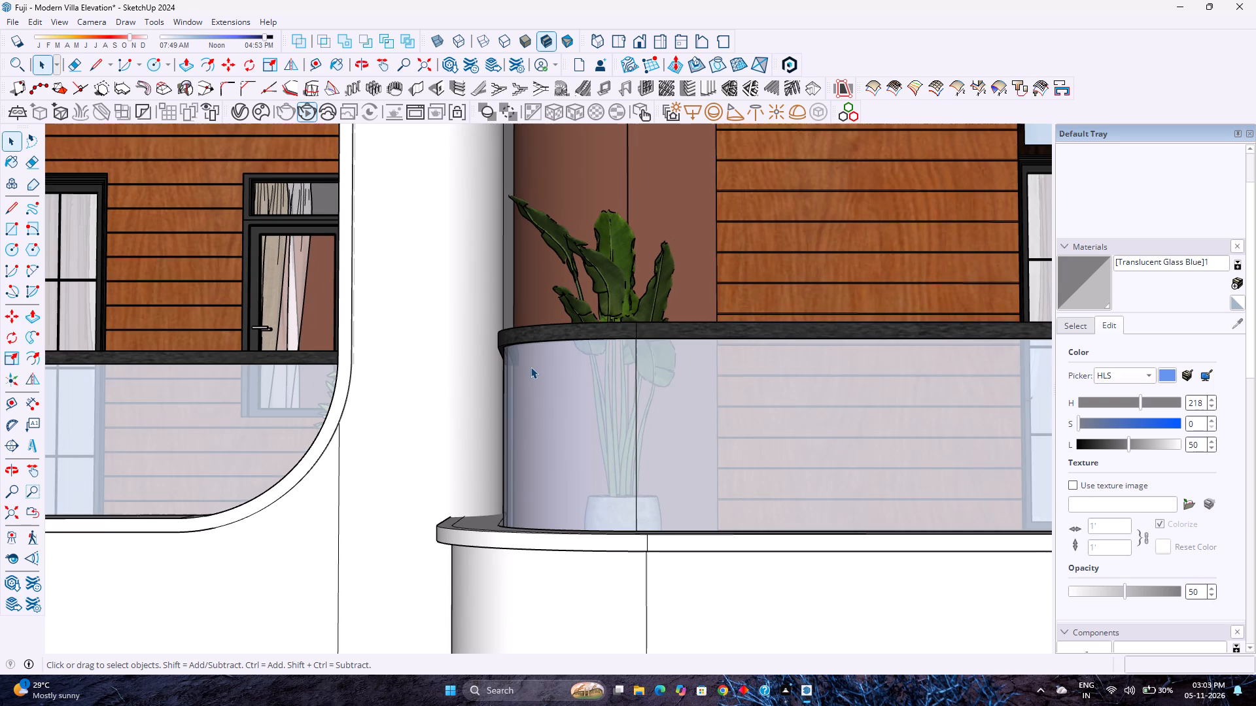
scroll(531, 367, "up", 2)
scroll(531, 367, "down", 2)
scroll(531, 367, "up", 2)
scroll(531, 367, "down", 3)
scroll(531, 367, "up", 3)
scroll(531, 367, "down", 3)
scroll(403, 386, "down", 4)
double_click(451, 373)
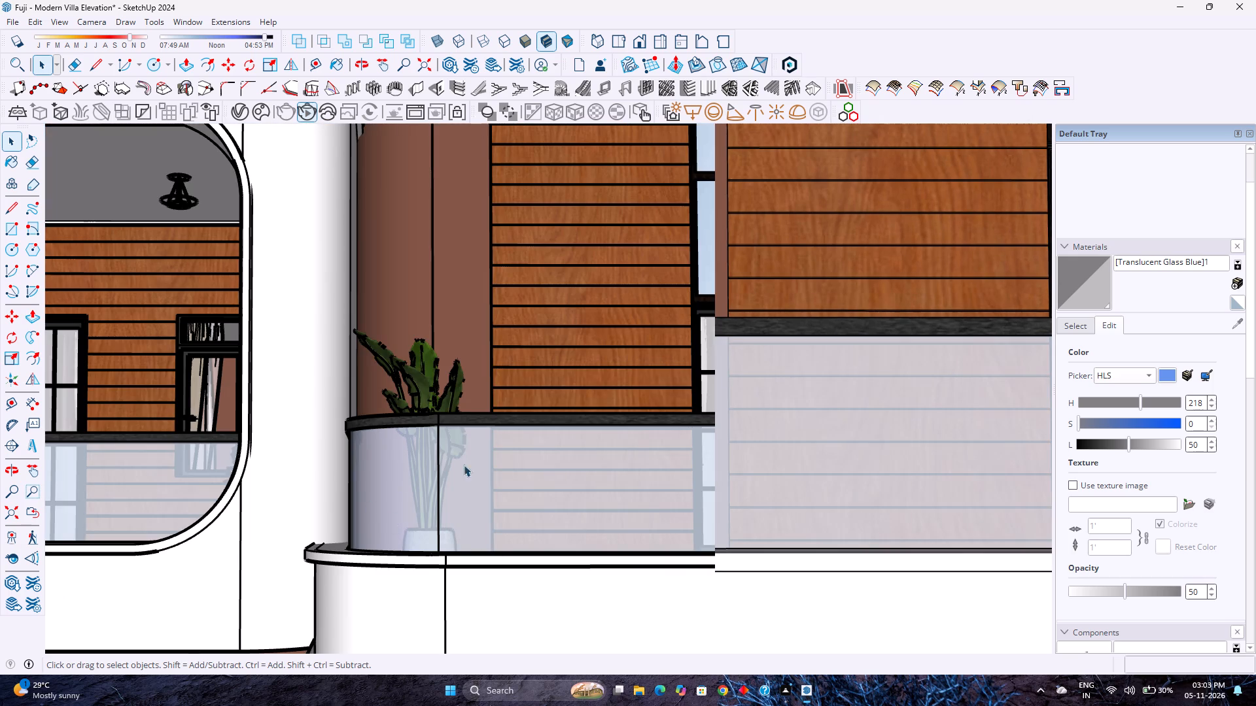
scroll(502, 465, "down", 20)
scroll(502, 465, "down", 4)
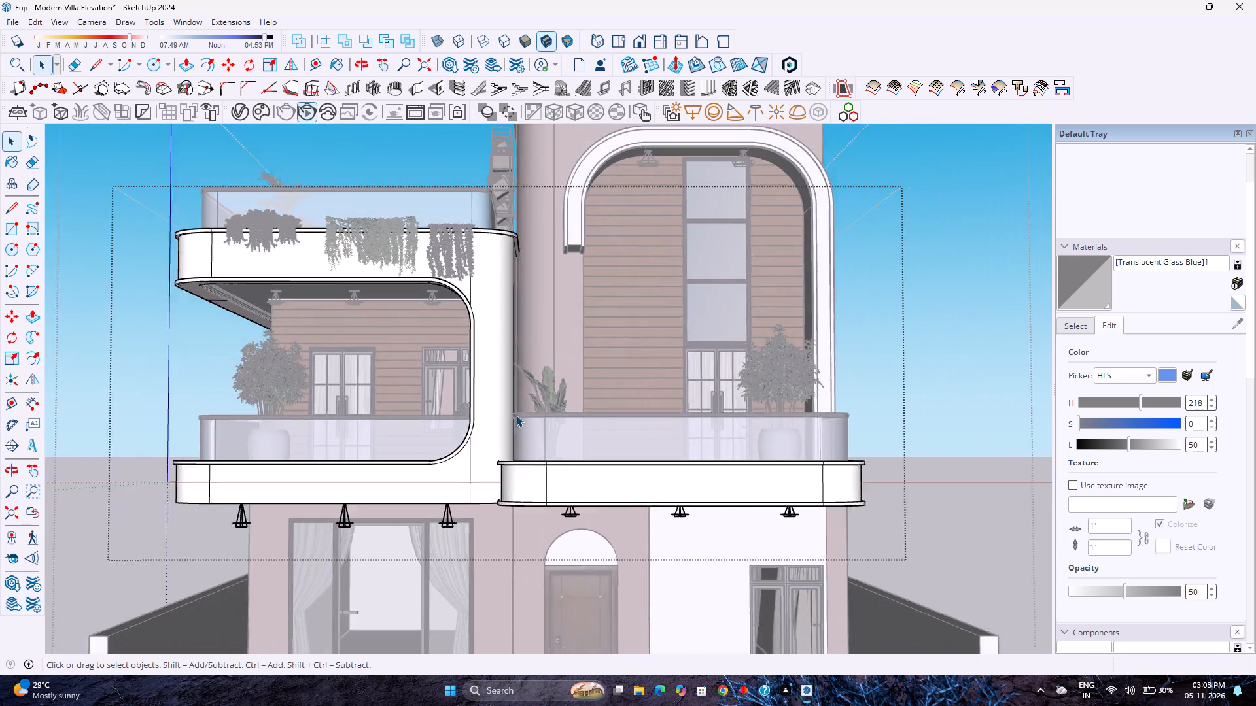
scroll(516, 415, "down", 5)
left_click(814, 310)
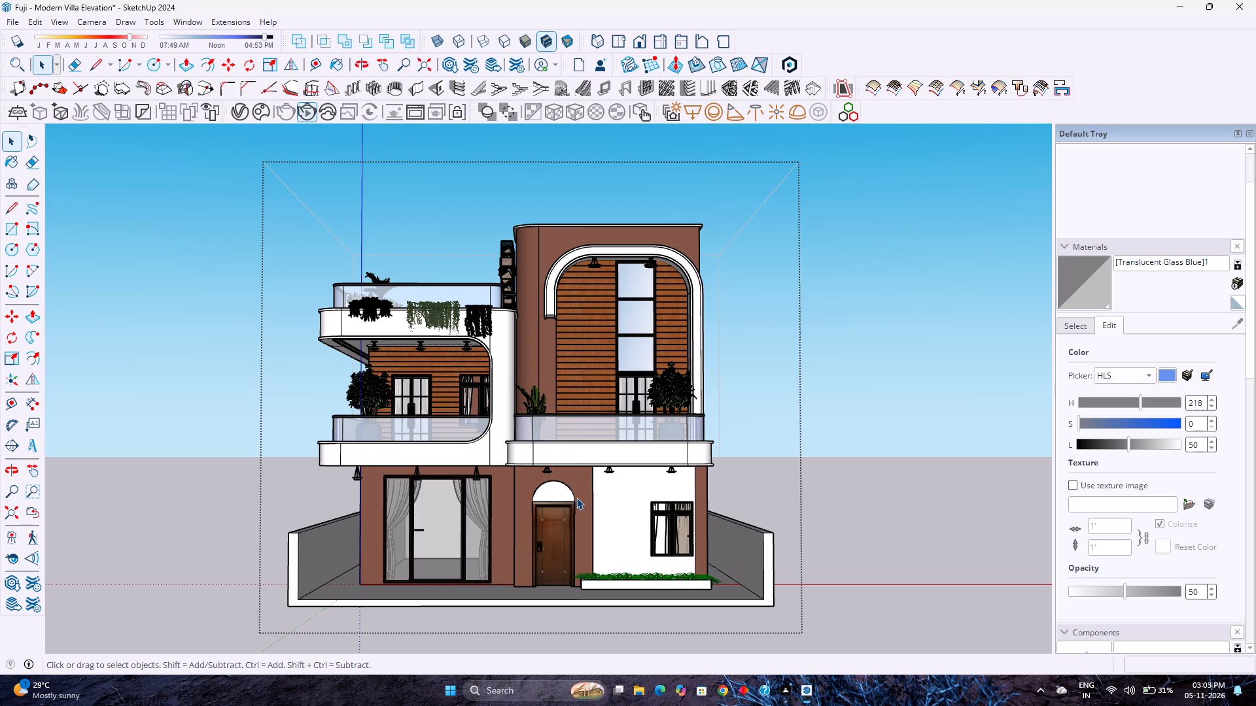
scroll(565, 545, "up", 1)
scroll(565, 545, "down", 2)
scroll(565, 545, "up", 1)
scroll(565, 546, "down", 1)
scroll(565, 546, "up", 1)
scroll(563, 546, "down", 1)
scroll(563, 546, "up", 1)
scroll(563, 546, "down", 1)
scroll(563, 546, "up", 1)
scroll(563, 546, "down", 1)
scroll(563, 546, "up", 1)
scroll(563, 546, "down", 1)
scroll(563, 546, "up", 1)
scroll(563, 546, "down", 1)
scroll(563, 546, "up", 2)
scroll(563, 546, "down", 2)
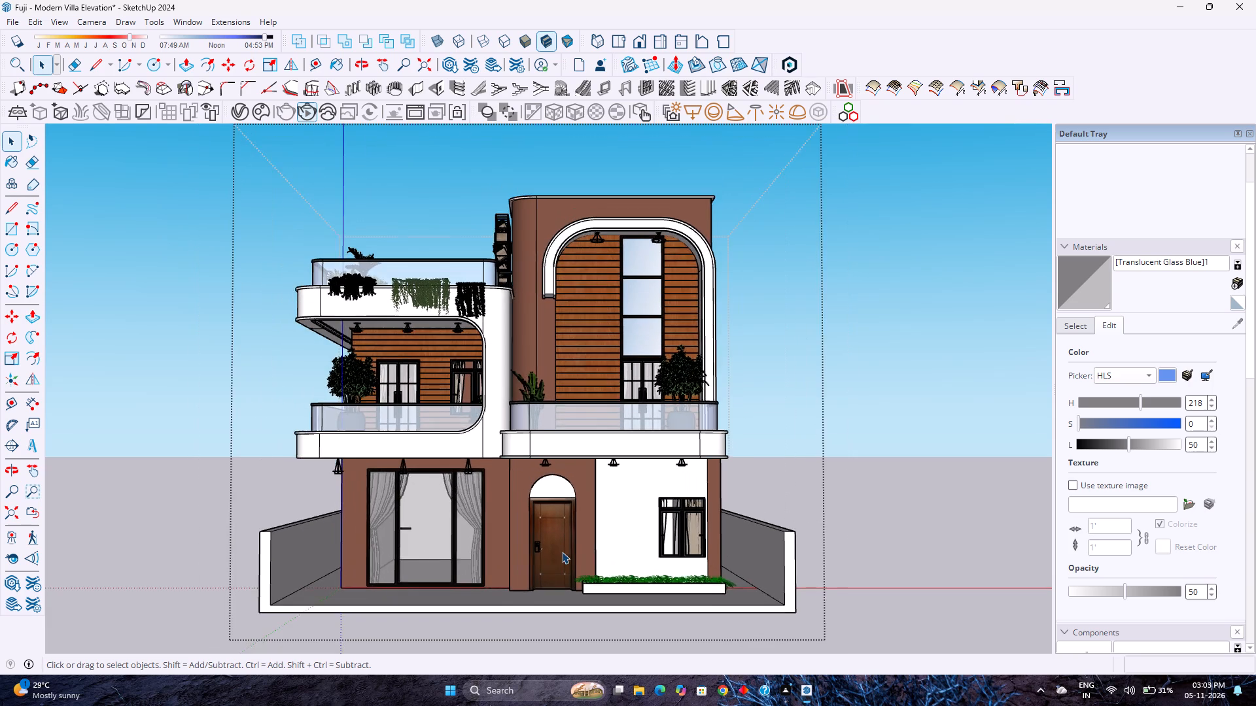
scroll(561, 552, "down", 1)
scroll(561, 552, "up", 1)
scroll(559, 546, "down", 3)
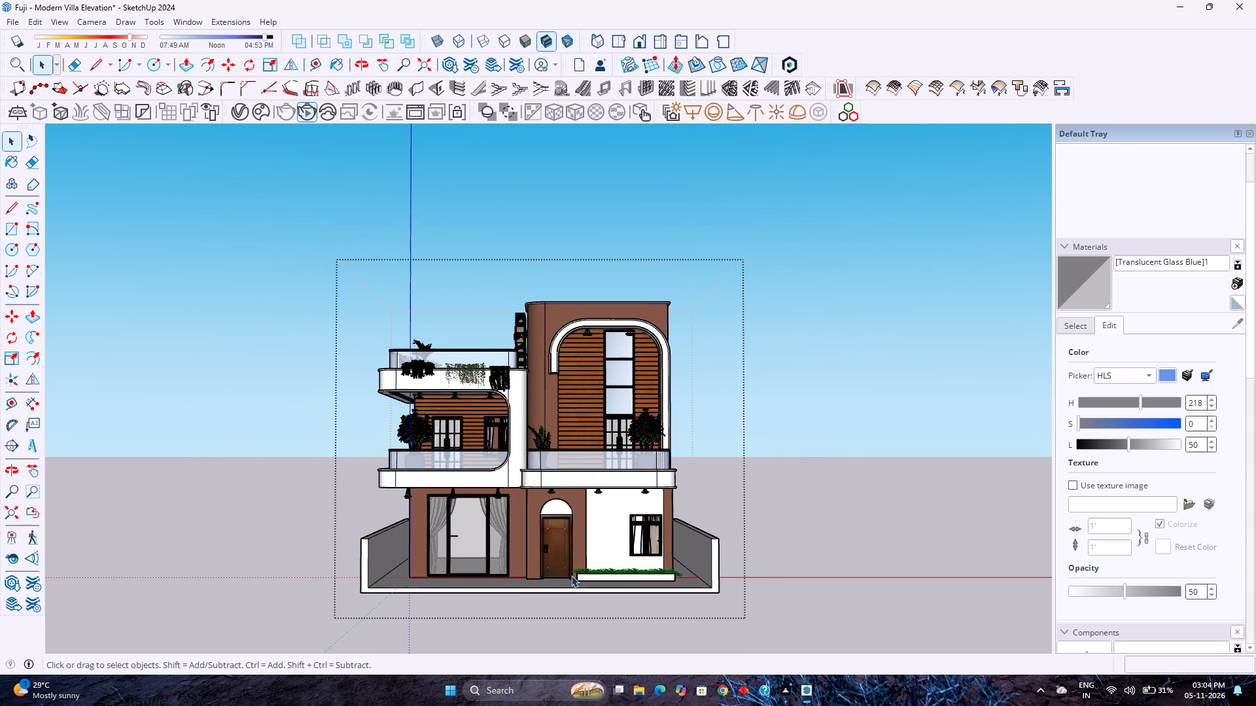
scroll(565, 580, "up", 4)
Open the compound base for editing and push its front face, including the side wall ends, back 3'.
middle_click_drag(575, 562, 574, 510)
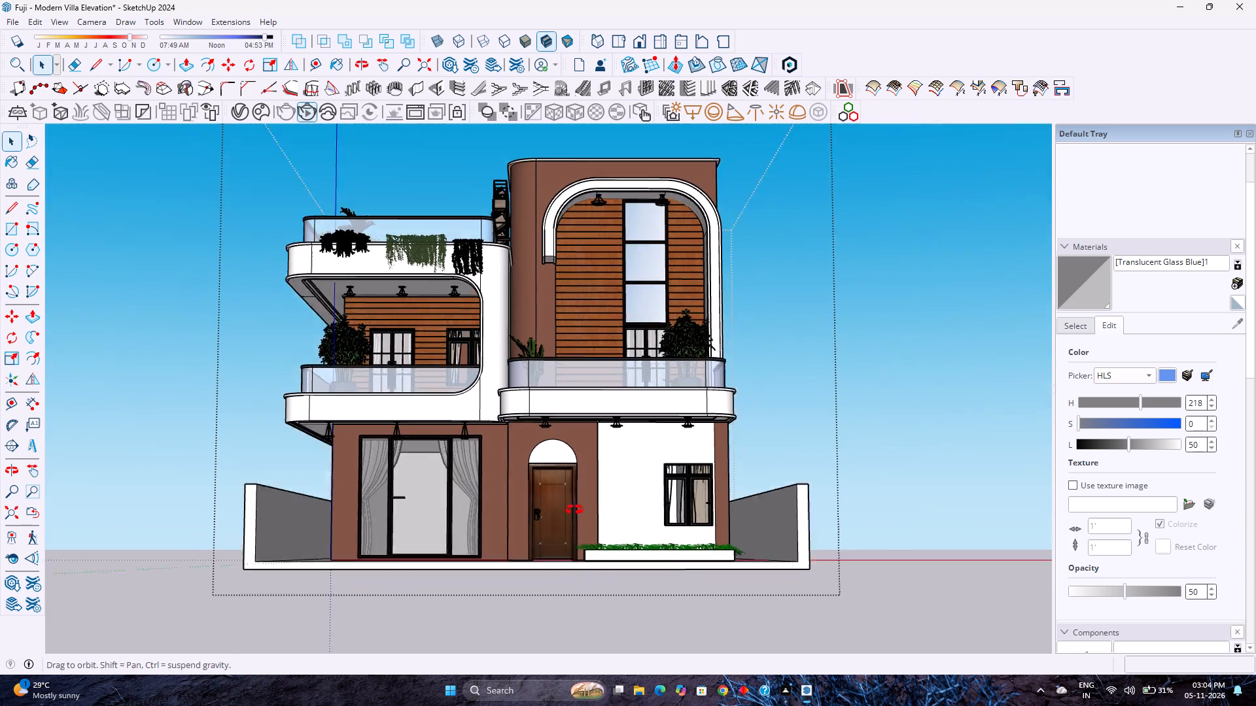
middle_click_drag(574, 510, 574, 502)
middle_click(574, 500)
left_click(578, 529)
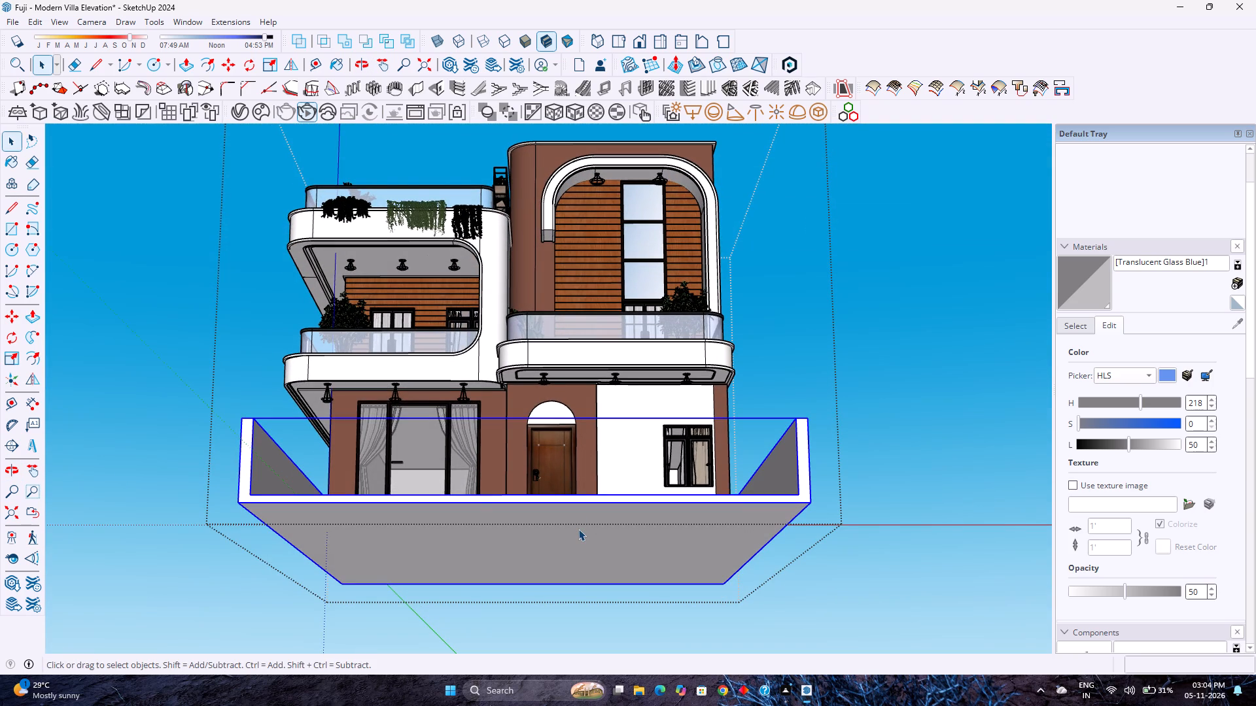
double_click(578, 529)
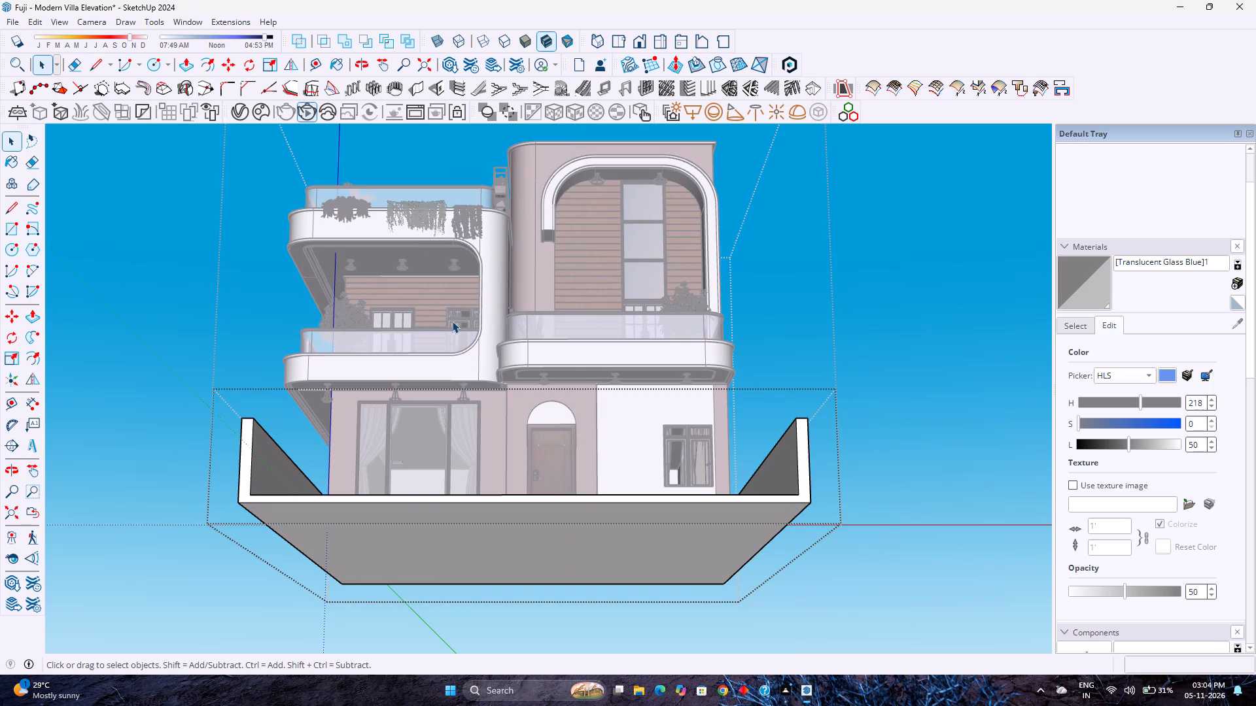
scroll(523, 342, "down", 1)
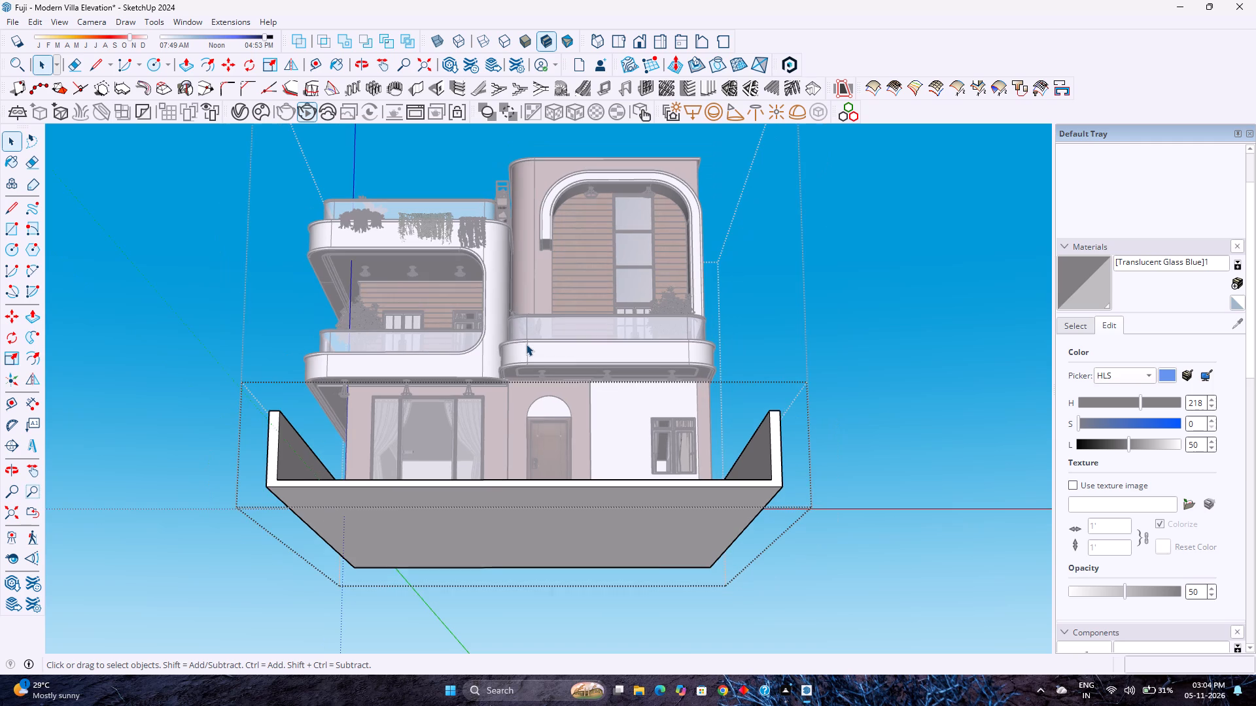
scroll(526, 344, "down", 3)
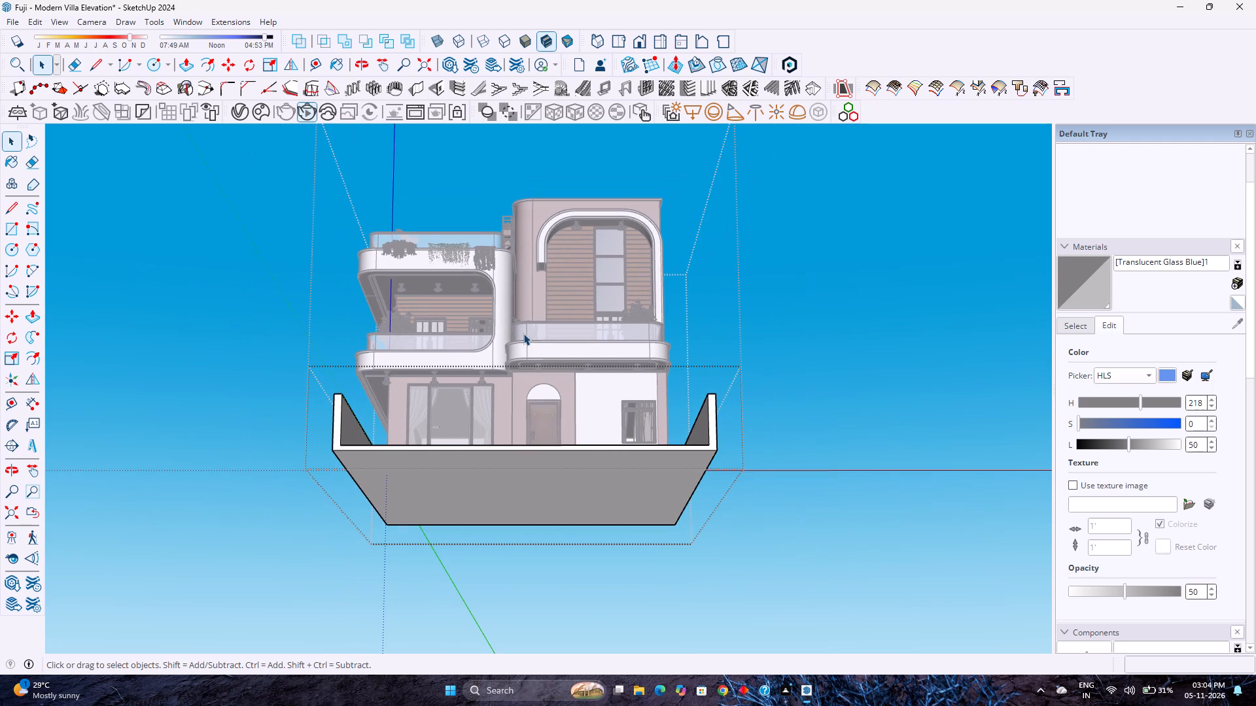
scroll(587, 281, "down", 1)
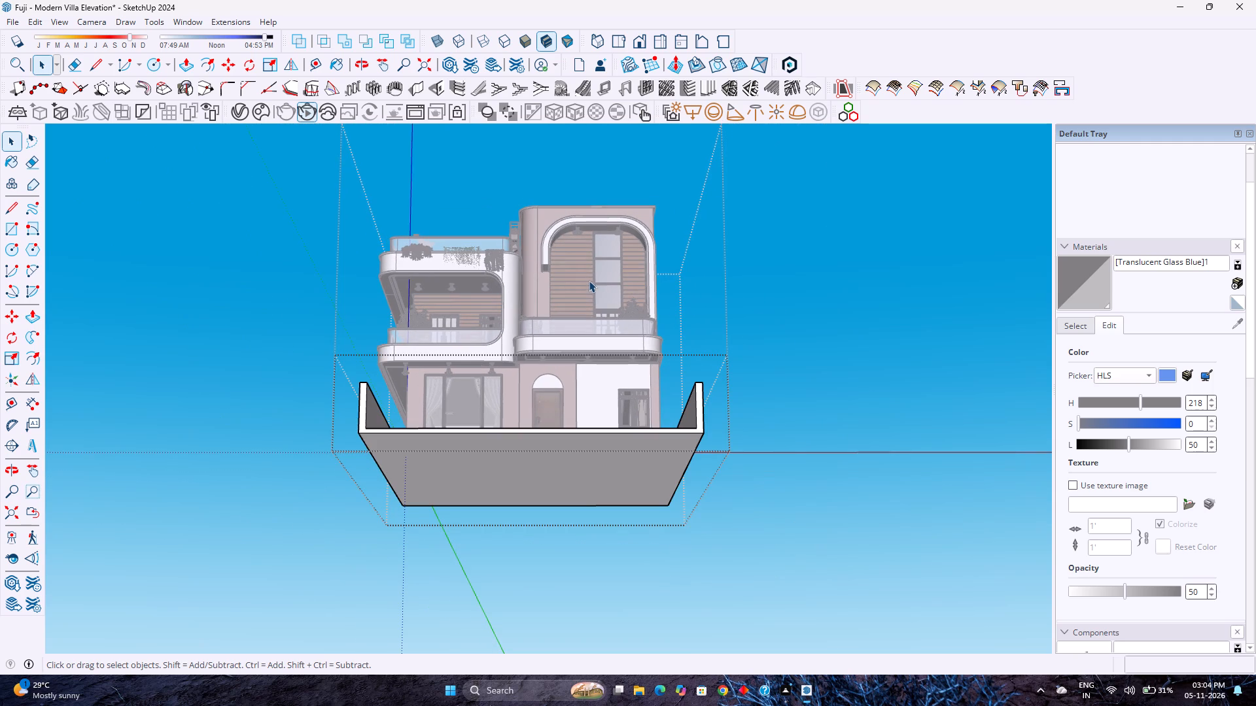
middle_click(589, 280)
middle_click_drag(589, 282, 589, 318)
middle_click_drag(589, 336, 573, 450)
middle_click_drag(573, 455, 574, 462)
middle_click(574, 462)
scroll(546, 529, "up", 3)
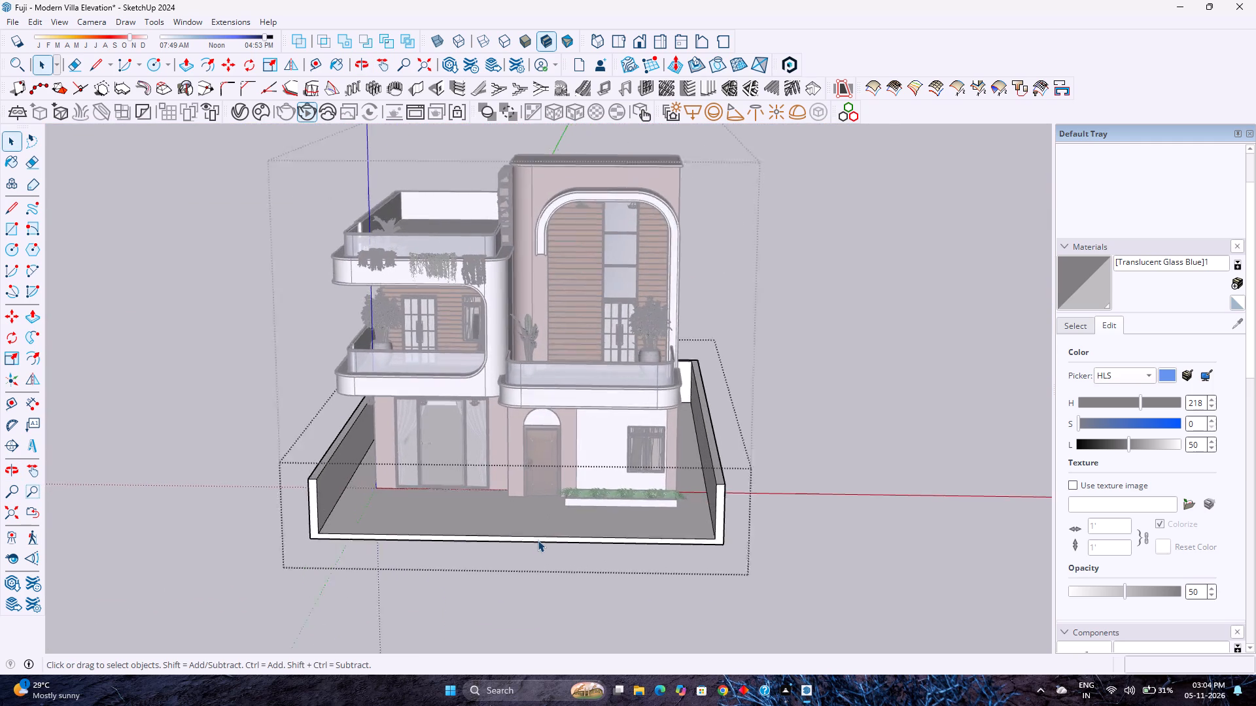
scroll(538, 540, "up", 5)
double_click(529, 537)
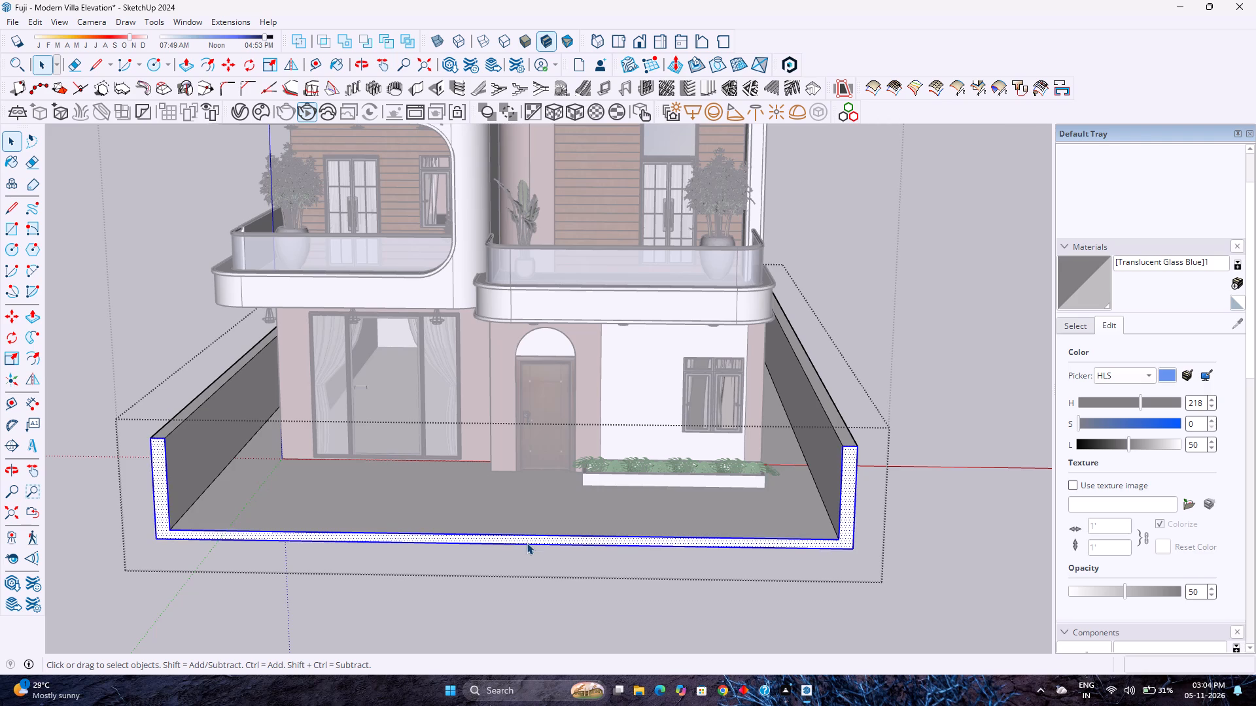
key("p")
left_click(533, 537)
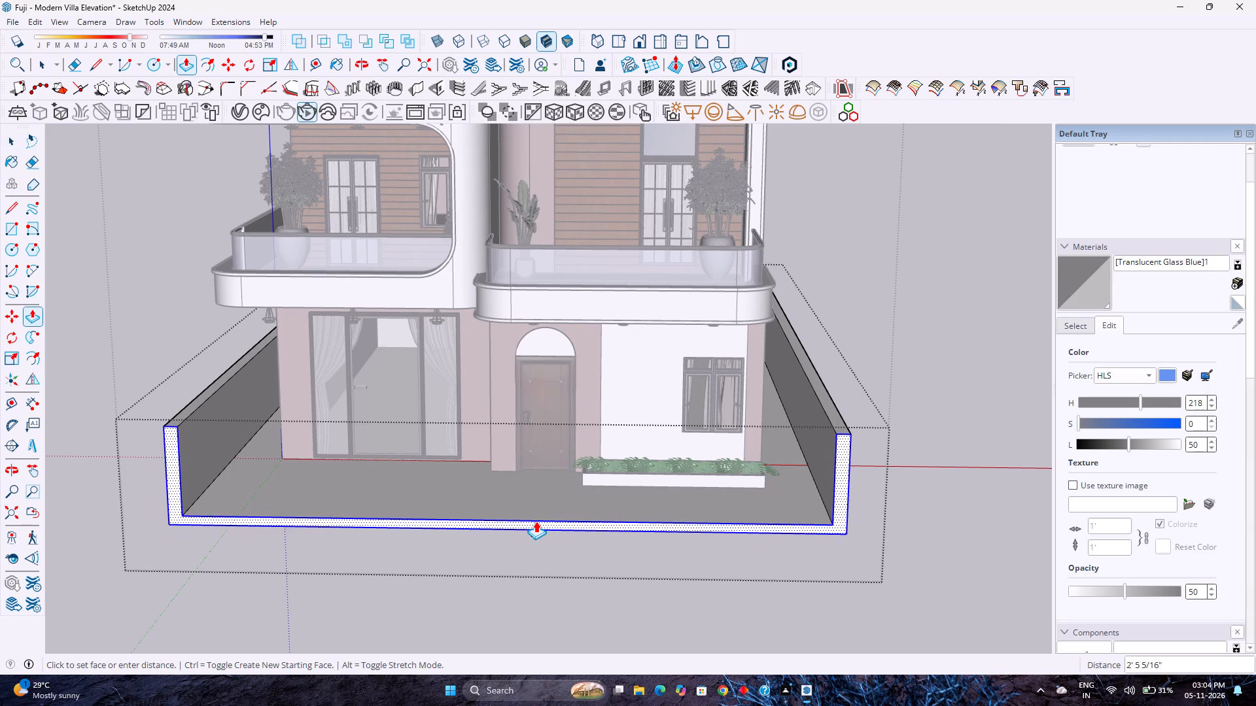
type("3'")
key("Return")
Extend the compound base's underside 6" downward with Push/Pull.
scroll(576, 552, "down", 3)
scroll(576, 552, "up", 1)
middle_click_drag(576, 552, 633, 423)
middle_click(633, 423)
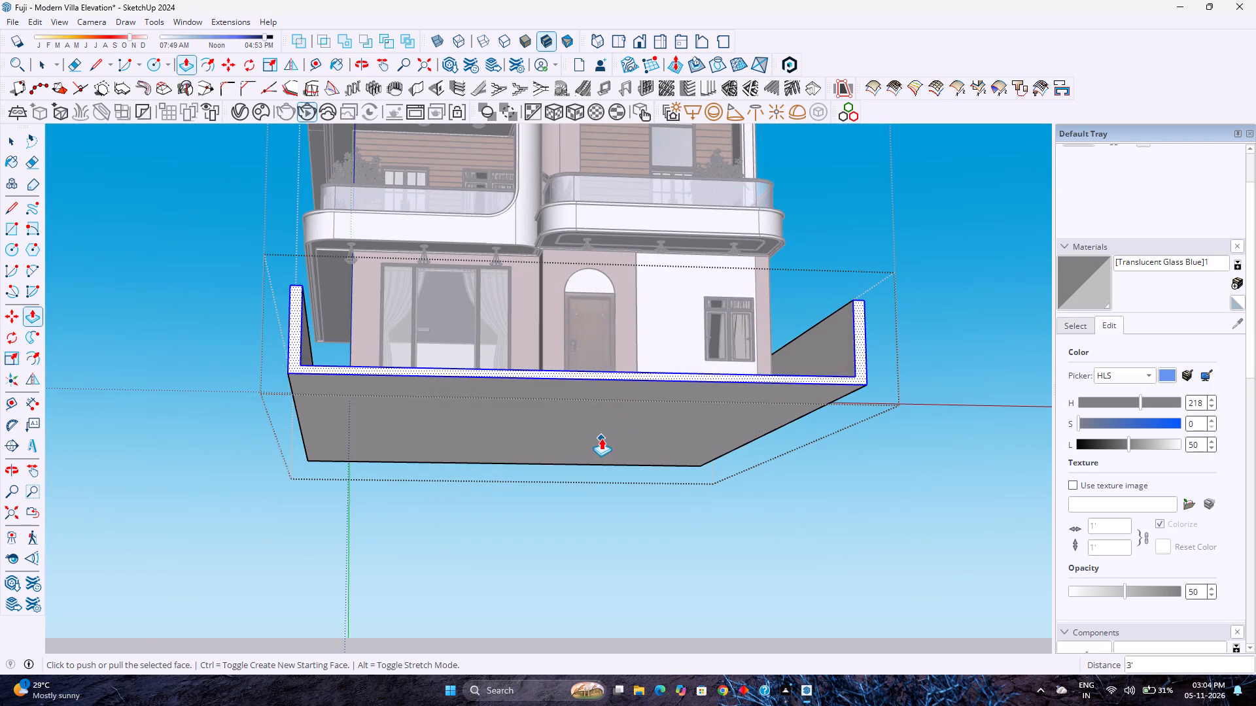
key("Escape")
left_click(623, 426)
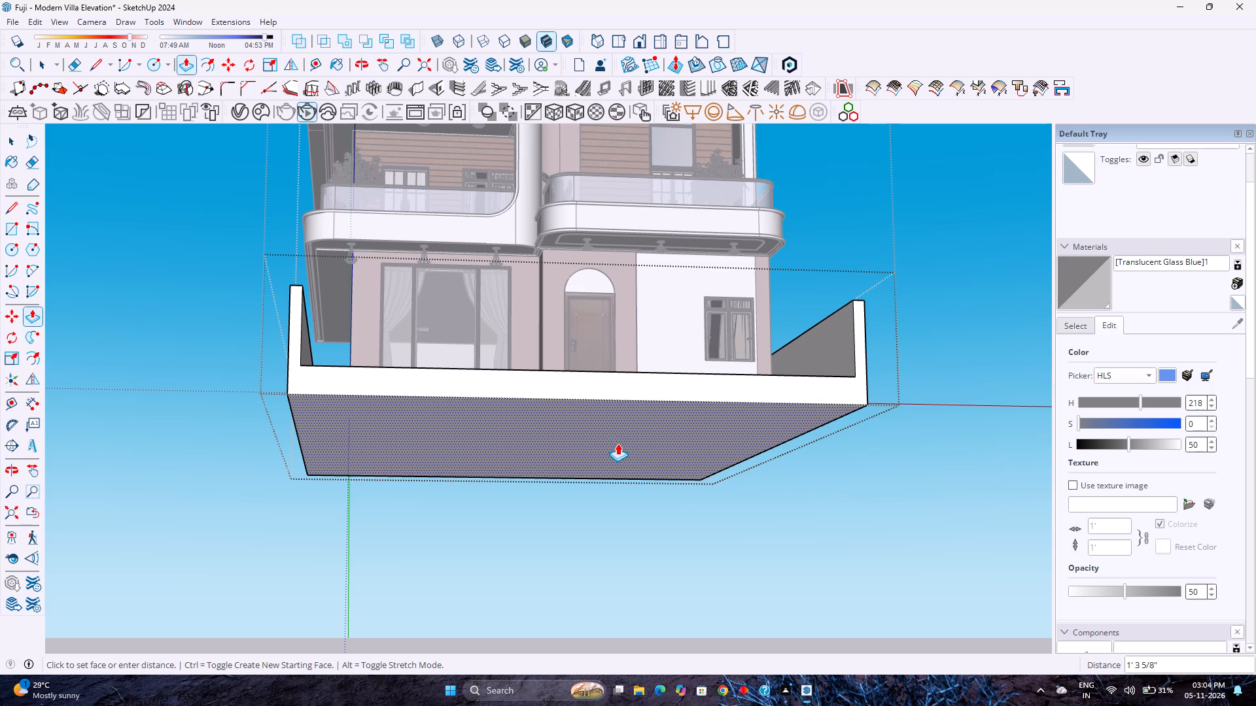
key("6")
key("Return")
key("space")
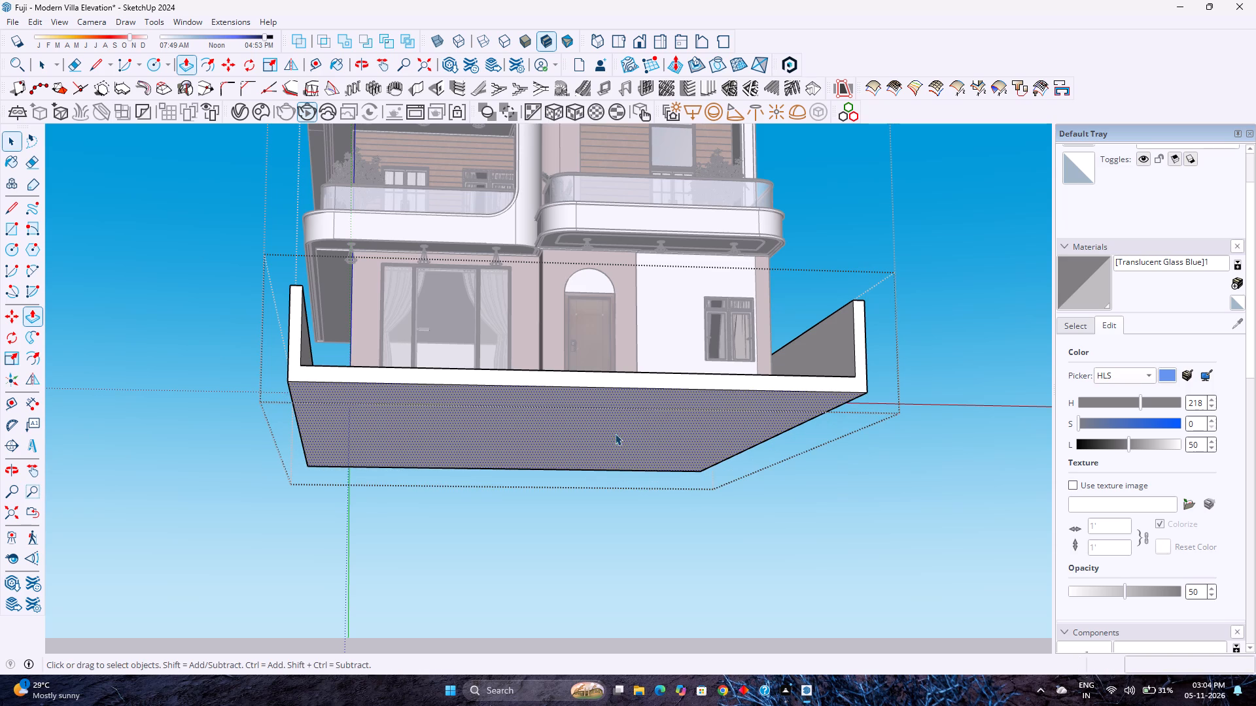
Copy the base's bottom front edge 6" straight up to divide the front face.
left_click(638, 386)
key("m")
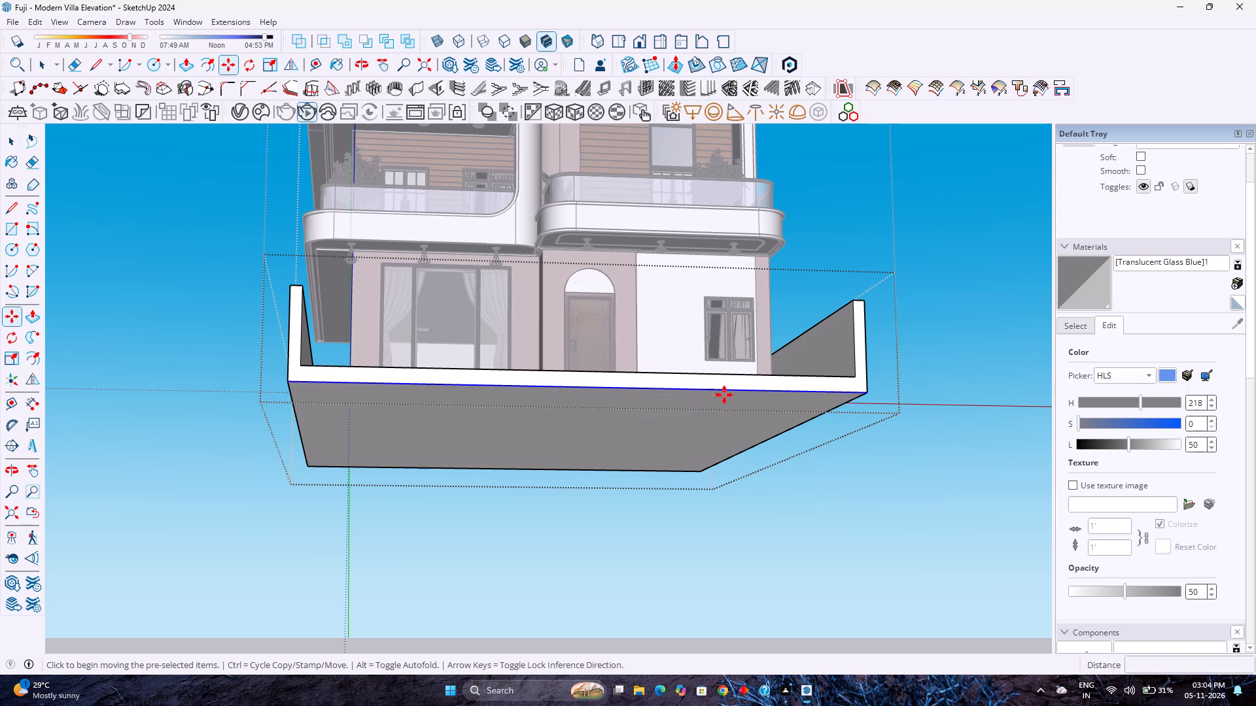
left_click(868, 392)
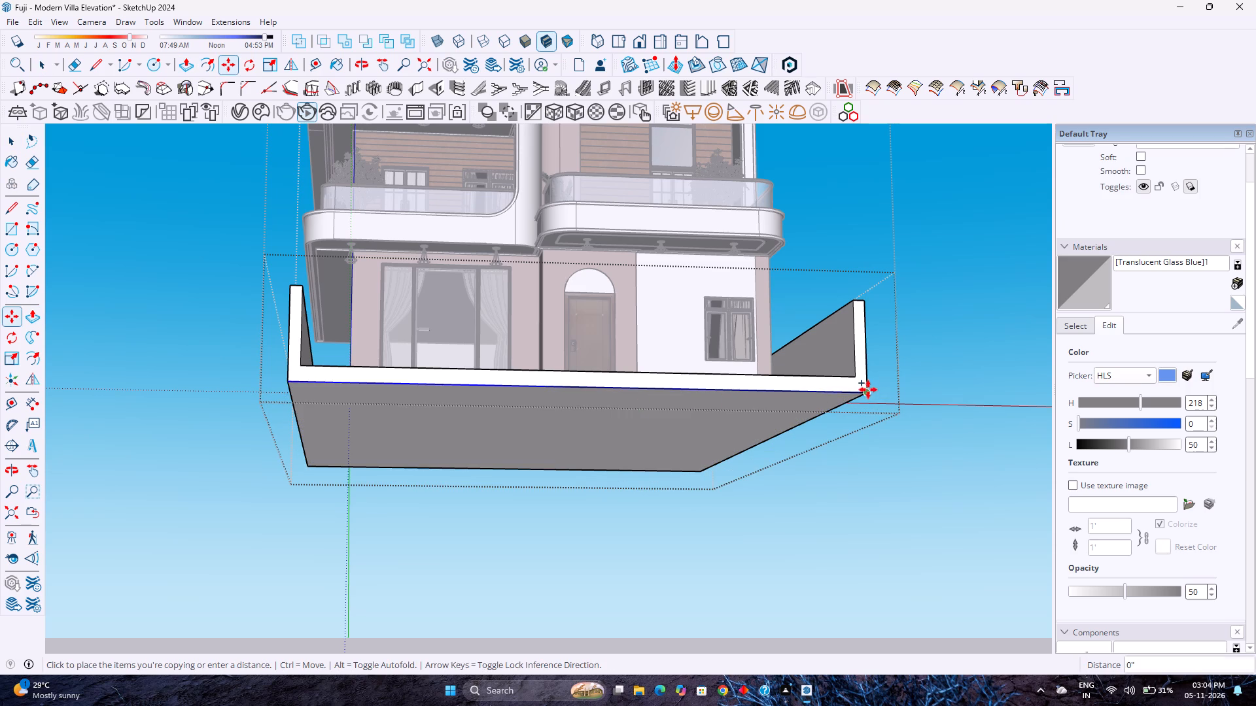
key("Up")
key("6")
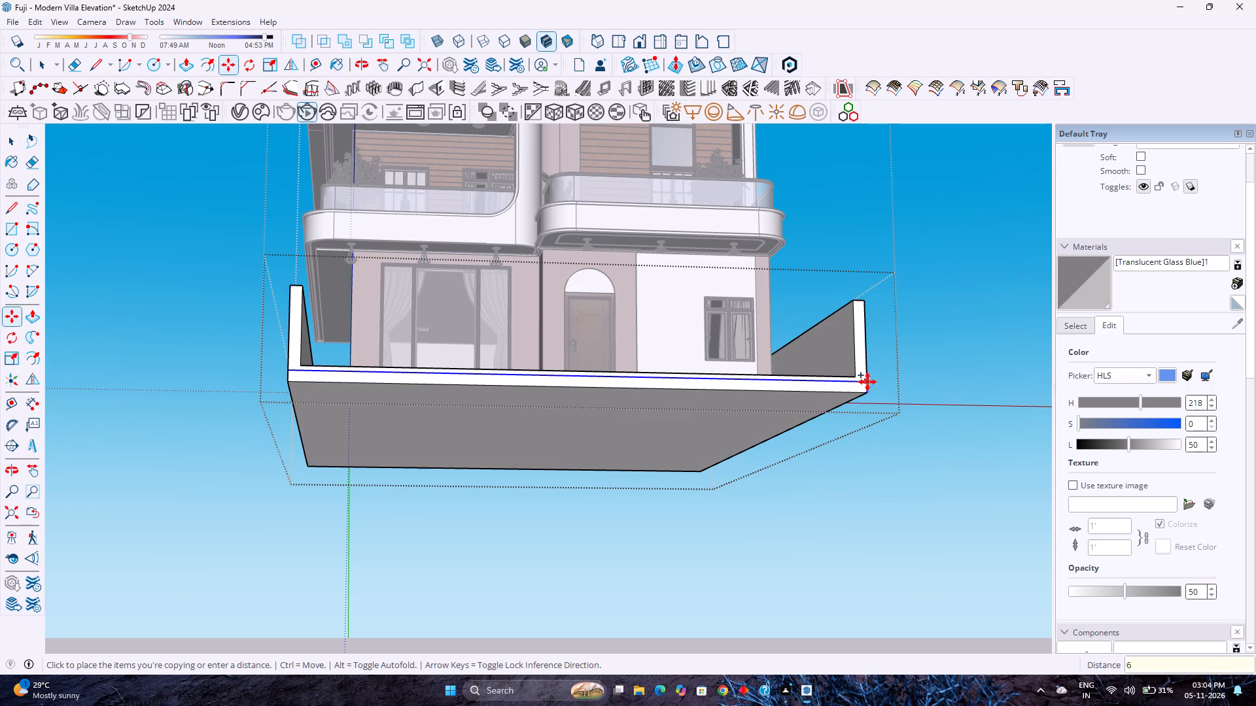
key("Return")
Pull the lower strip of the base's front face 10' forward as a projecting slab in front of the compound.
key("p")
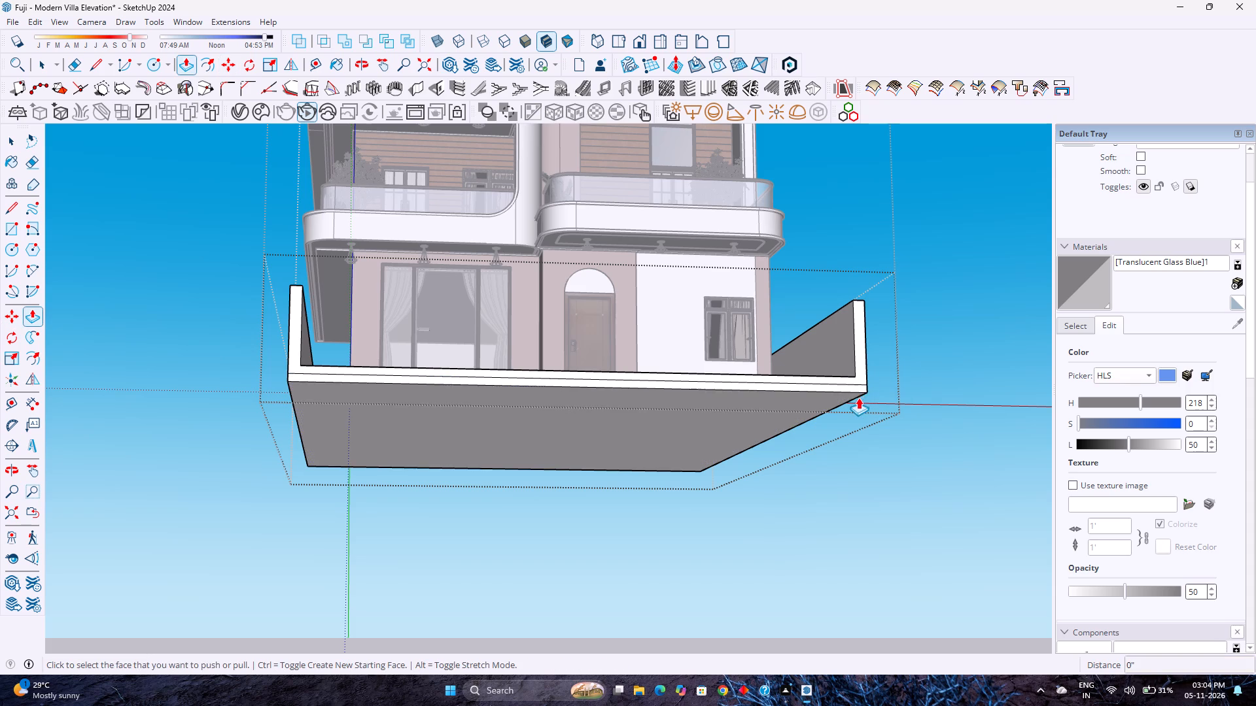
left_click(859, 389)
scroll(869, 383, "down", 1)
middle_click_drag(869, 401, 860, 427)
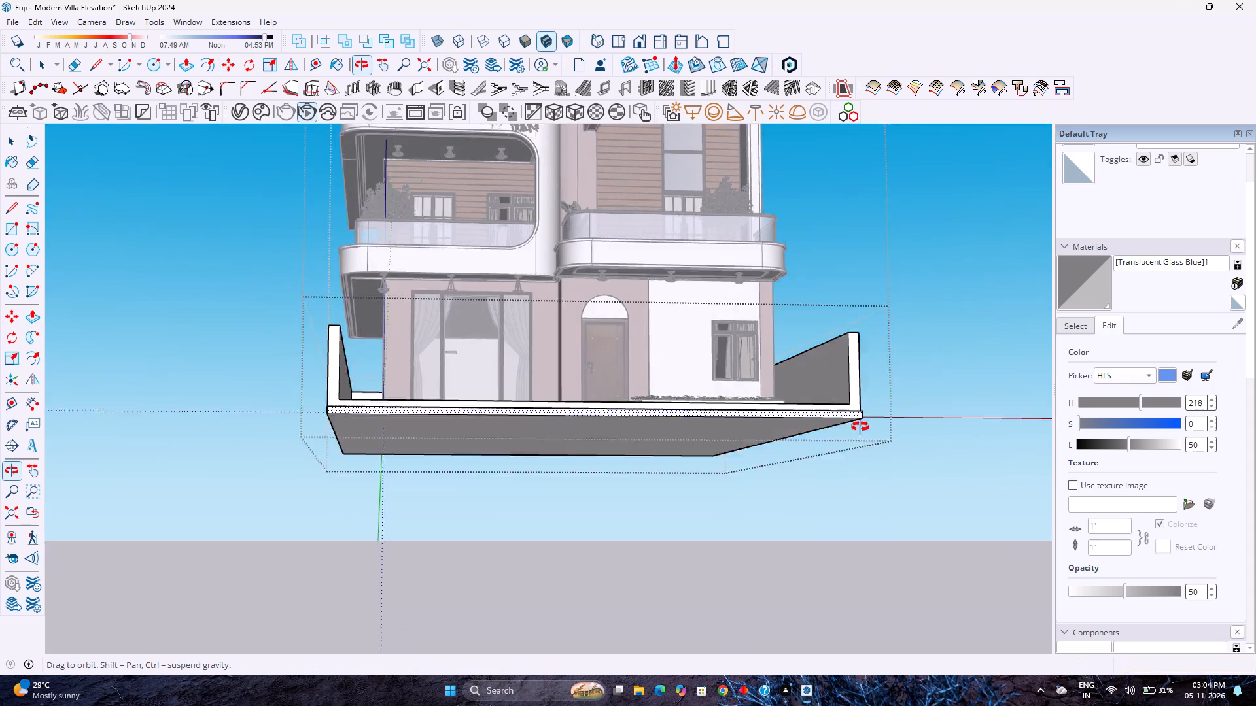
middle_click_drag(860, 427, 826, 490)
middle_click(826, 490)
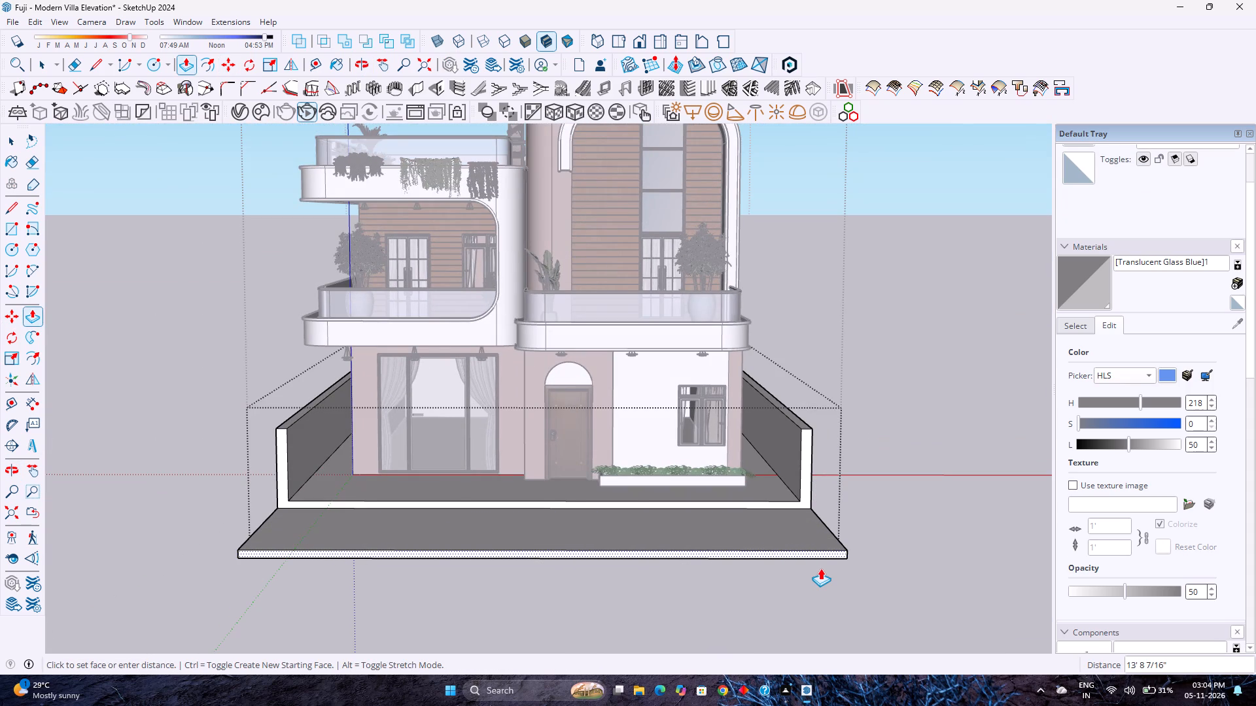
type("10'")
key("Return")
key("space")
Examine the compound base and its front slab in the standard front view and from slightly above.
scroll(816, 562, "down", 6)
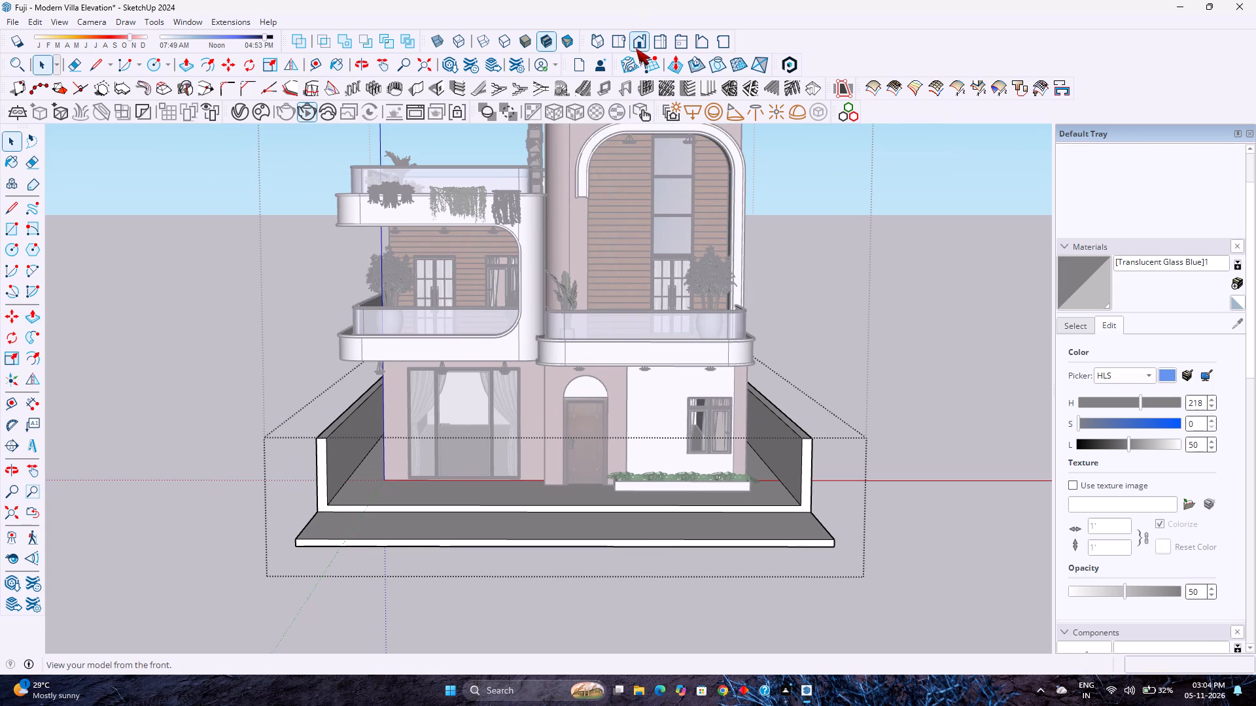
left_click(636, 48)
scroll(638, 208, "down", 3)
middle_click_drag(661, 211, 726, 326, "shift")
middle_click(726, 326, "shift")
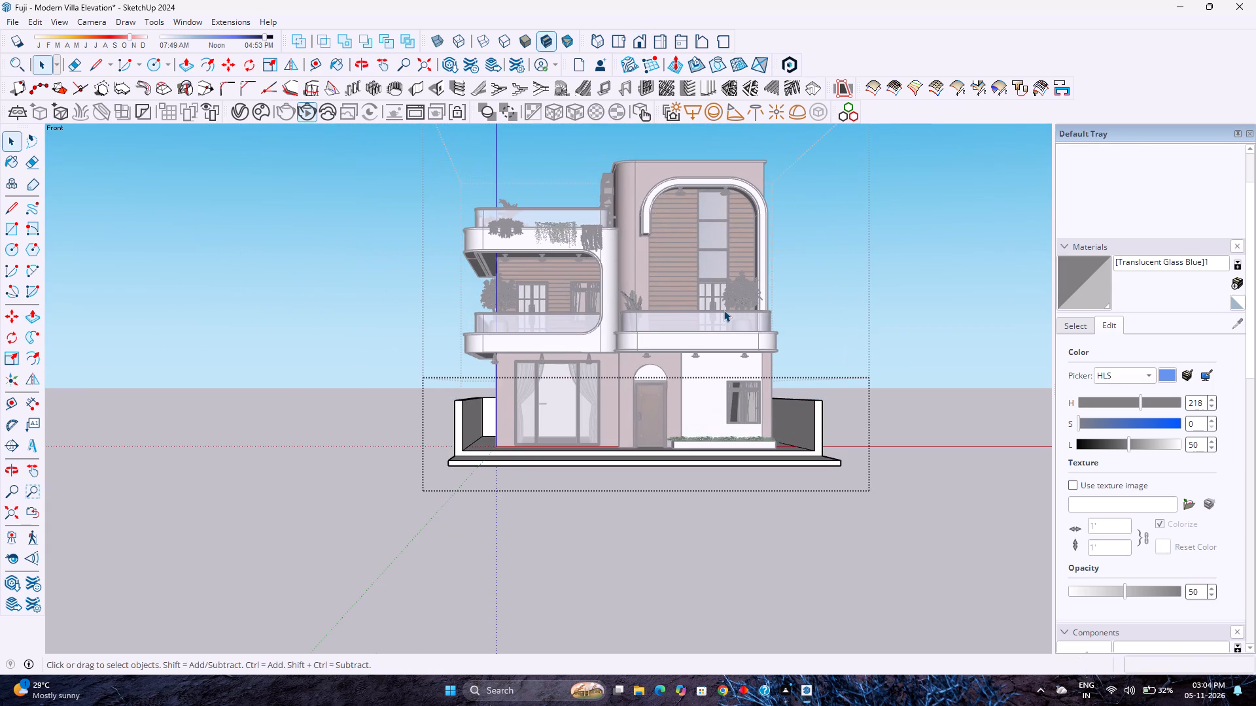
middle_click_drag(794, 327, 742, 317, "shift")
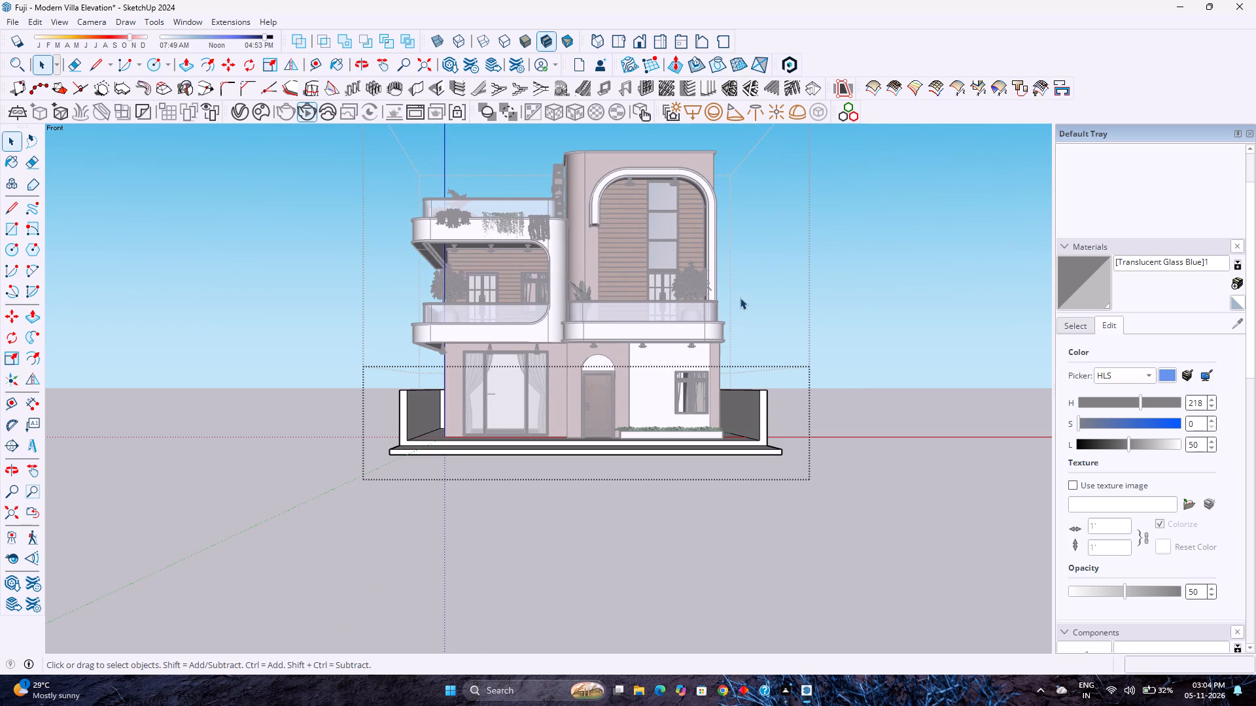
middle_click_drag(737, 295, 756, 361)
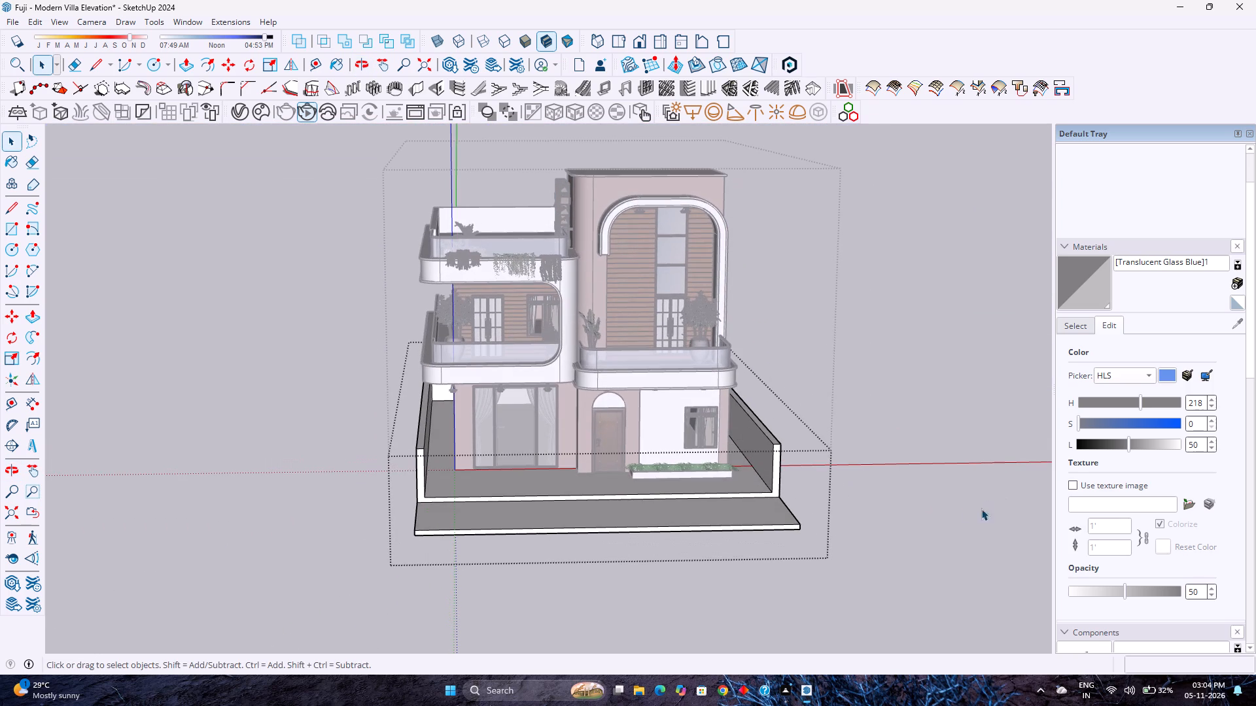
Paint the compound floor and the base's front edge faces with the Field Rectangle Tile material from the Tile collection.
left_click(601, 482)
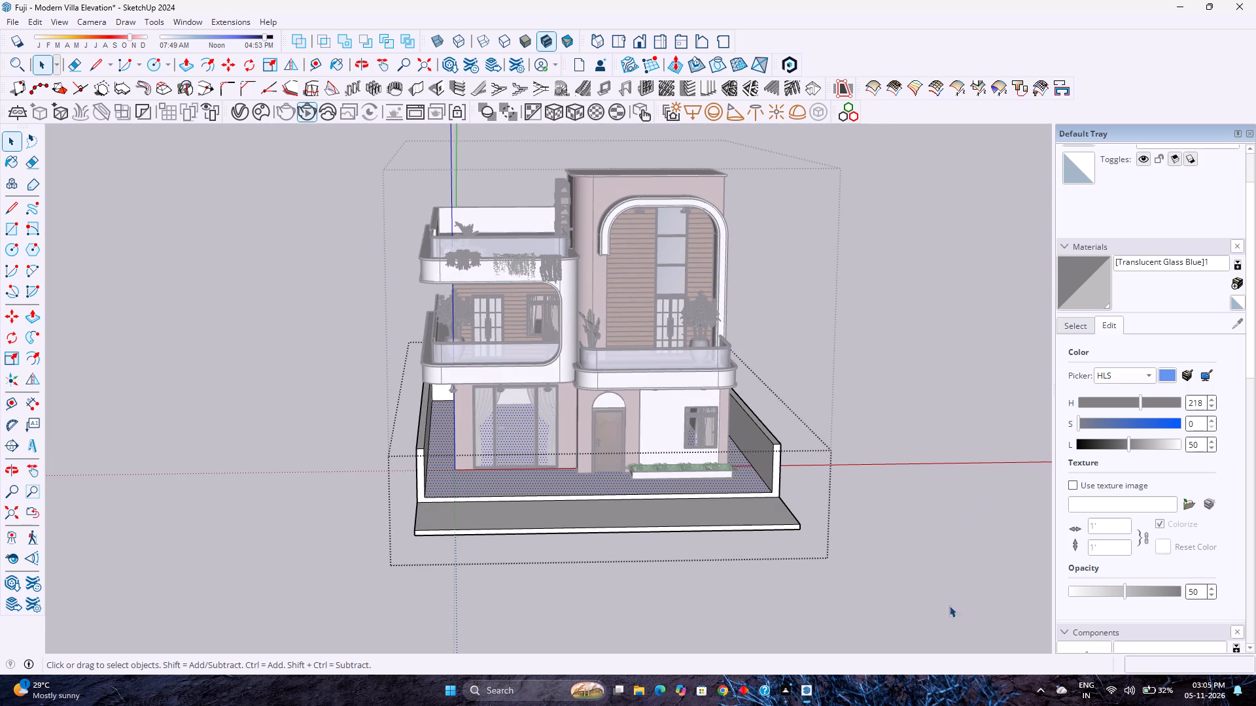
left_click(1073, 320)
left_click(1132, 345)
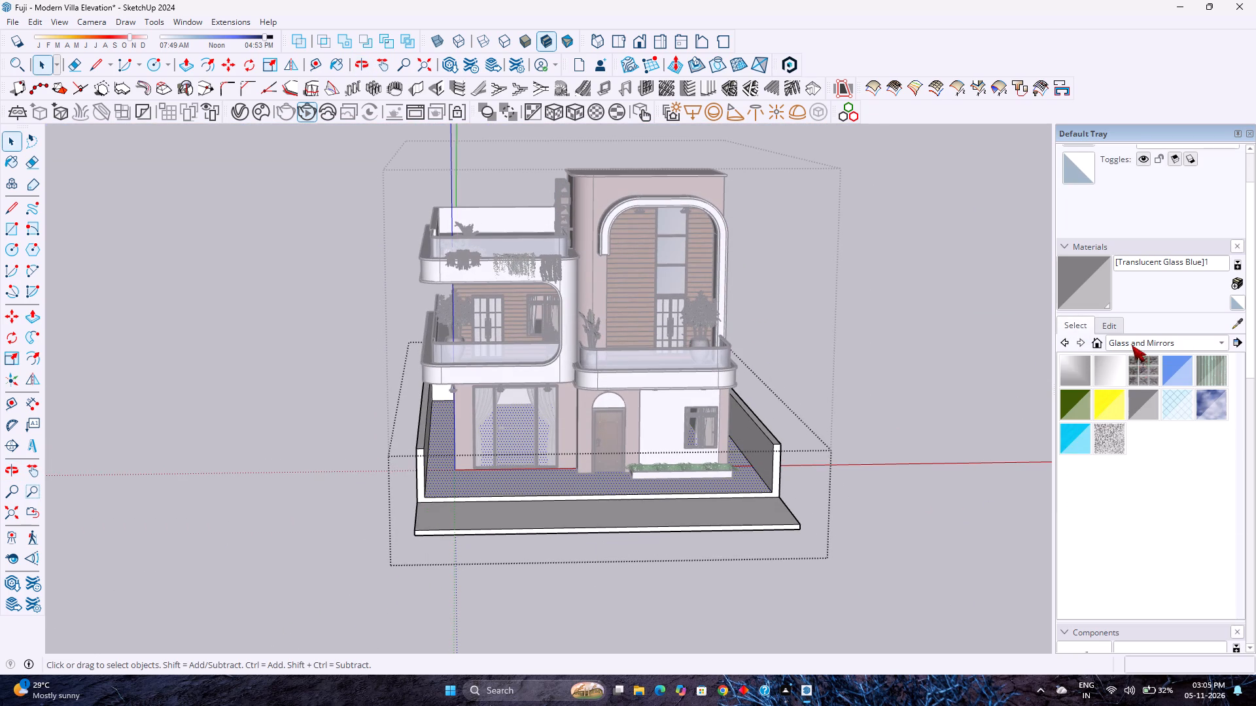
left_click(1104, 478)
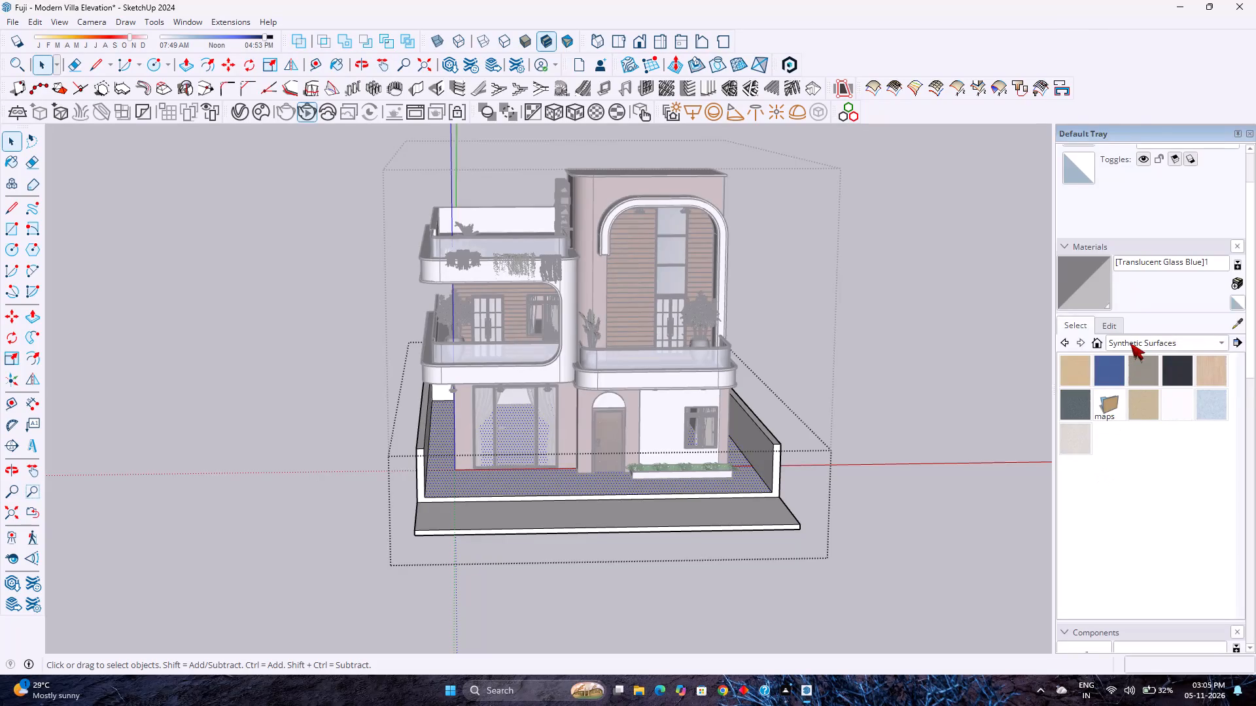
left_click(1130, 343)
left_click(1094, 352)
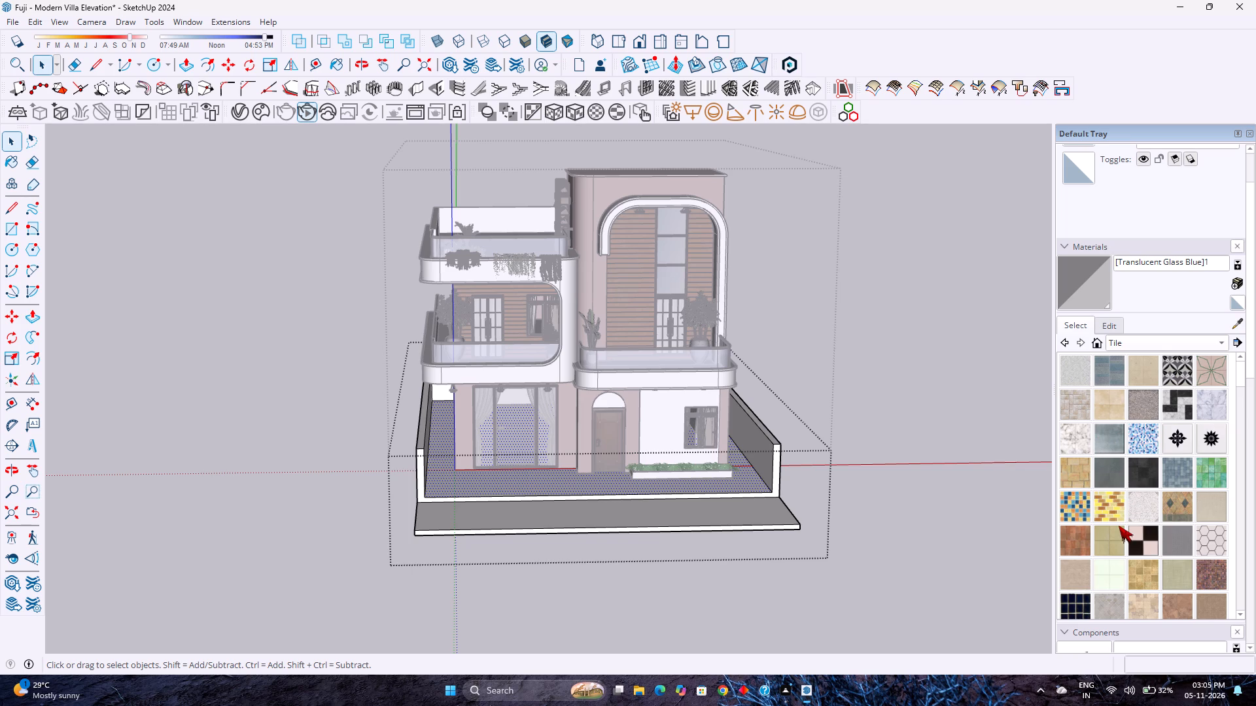
scroll(1119, 526, "down", 6)
scroll(1119, 526, "up", 8)
left_click(1075, 415)
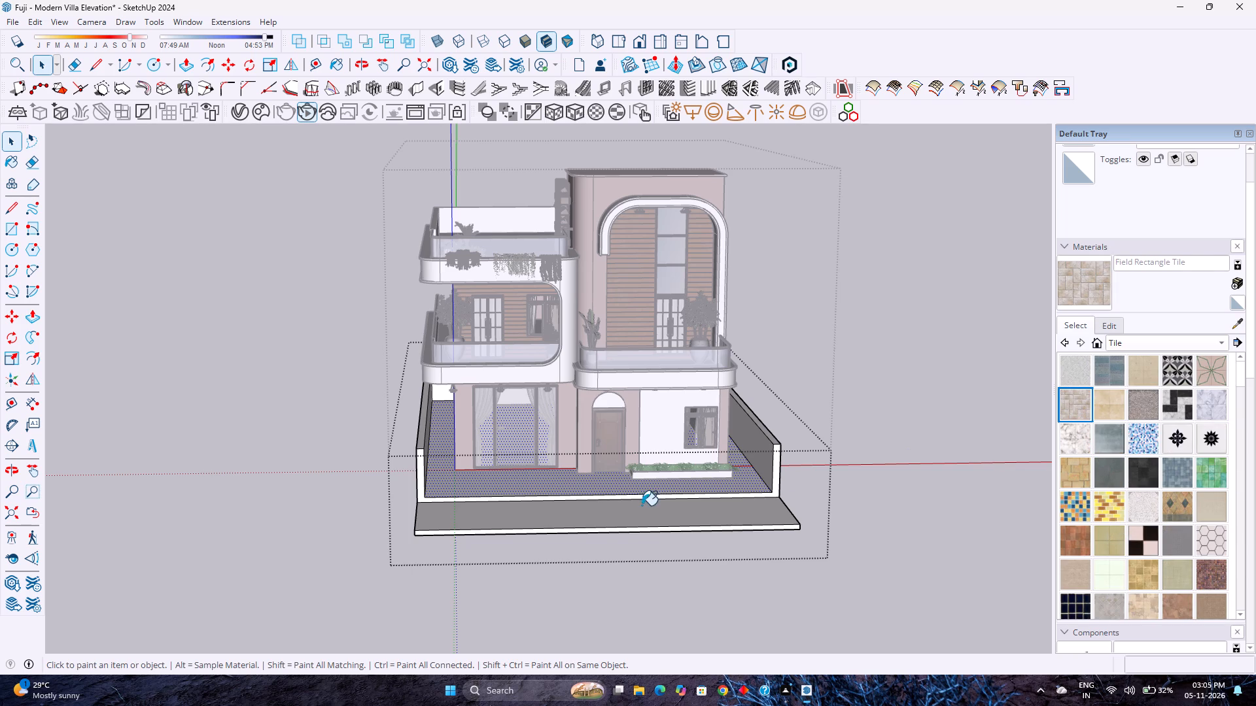
scroll(691, 504, "up", 11)
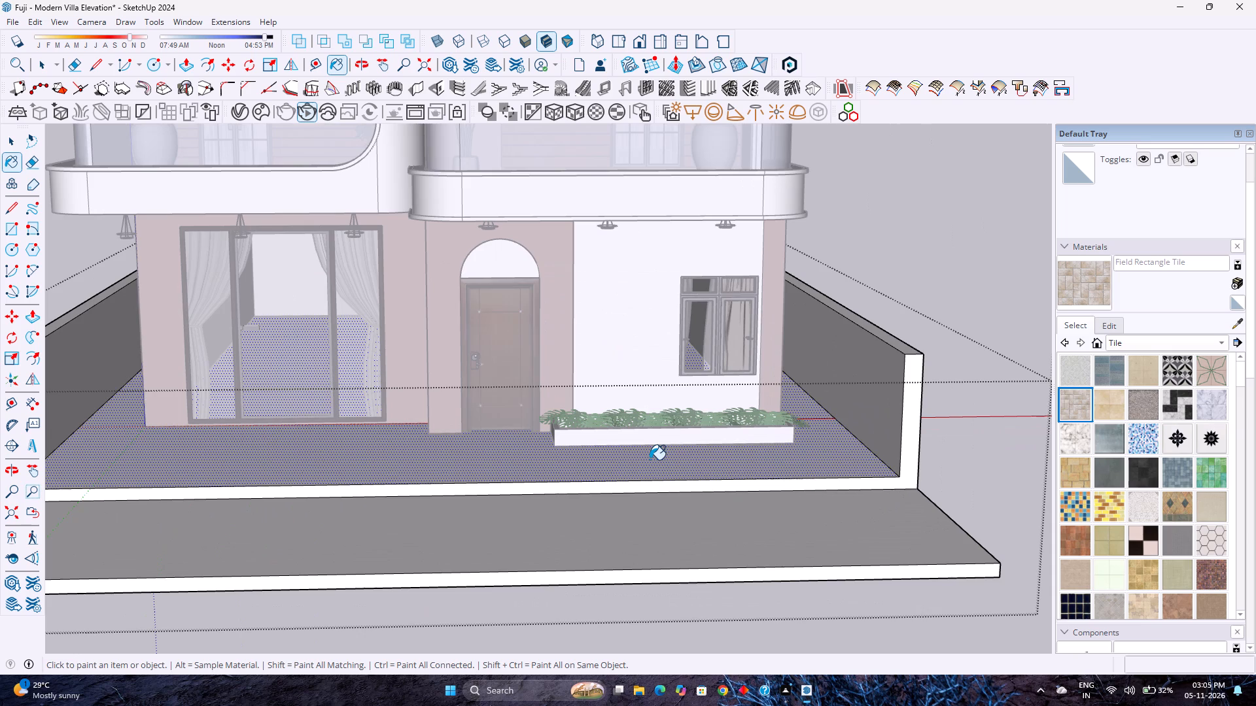
left_click(650, 460)
scroll(633, 489, "up", 8)
left_click(635, 484)
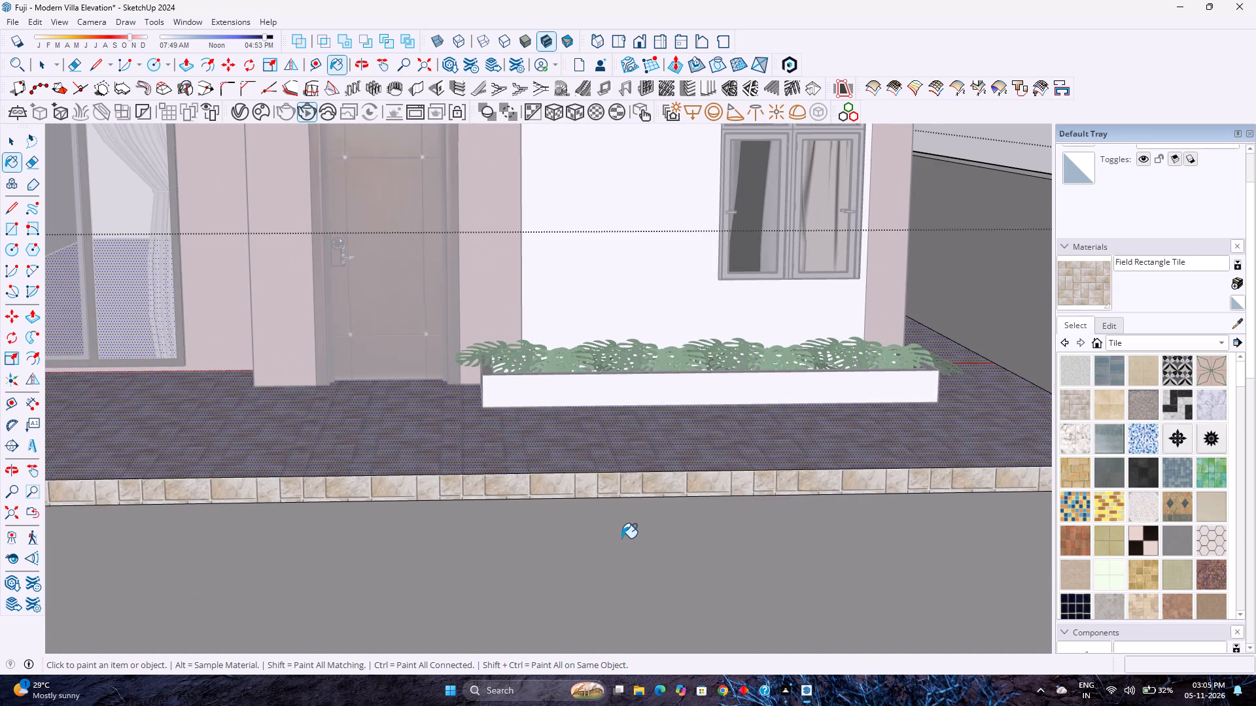
Paint the projecting front slab's top and front edge with the Field Rectangle Tile material.
scroll(622, 539, "down", 3)
left_click(622, 541)
scroll(622, 541, "down", 9)
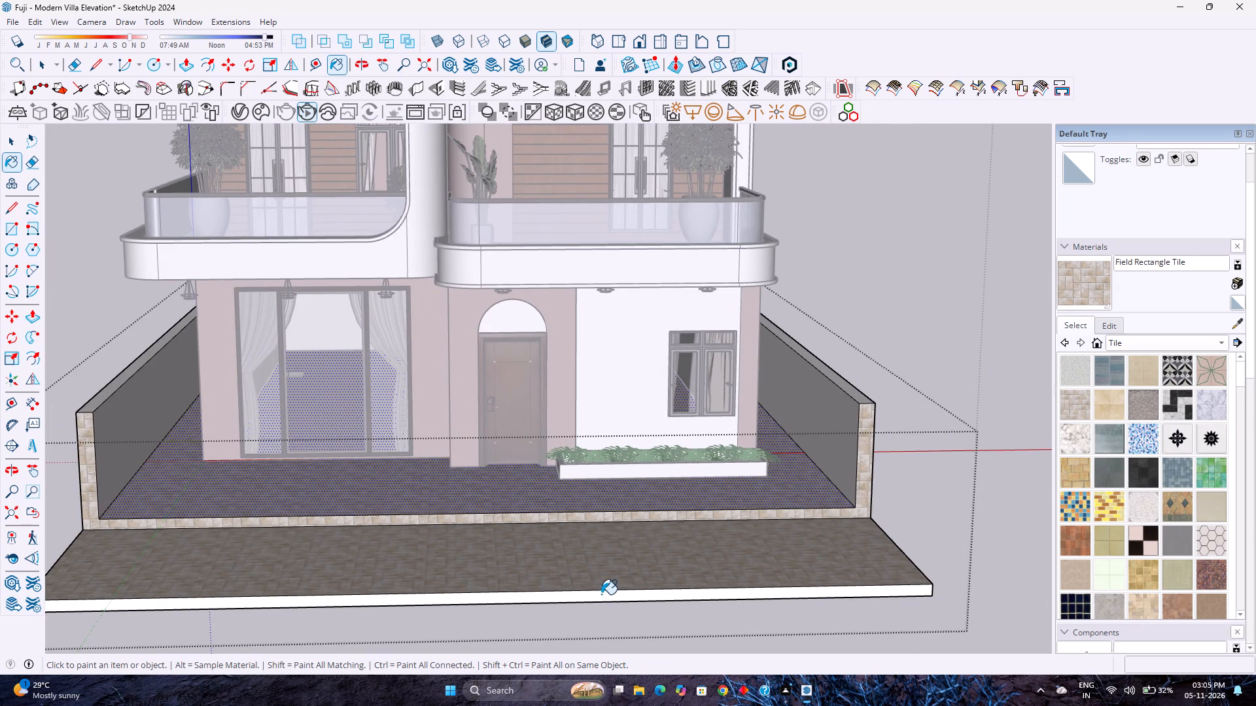
left_click(601, 597)
scroll(635, 577, "down", 4)
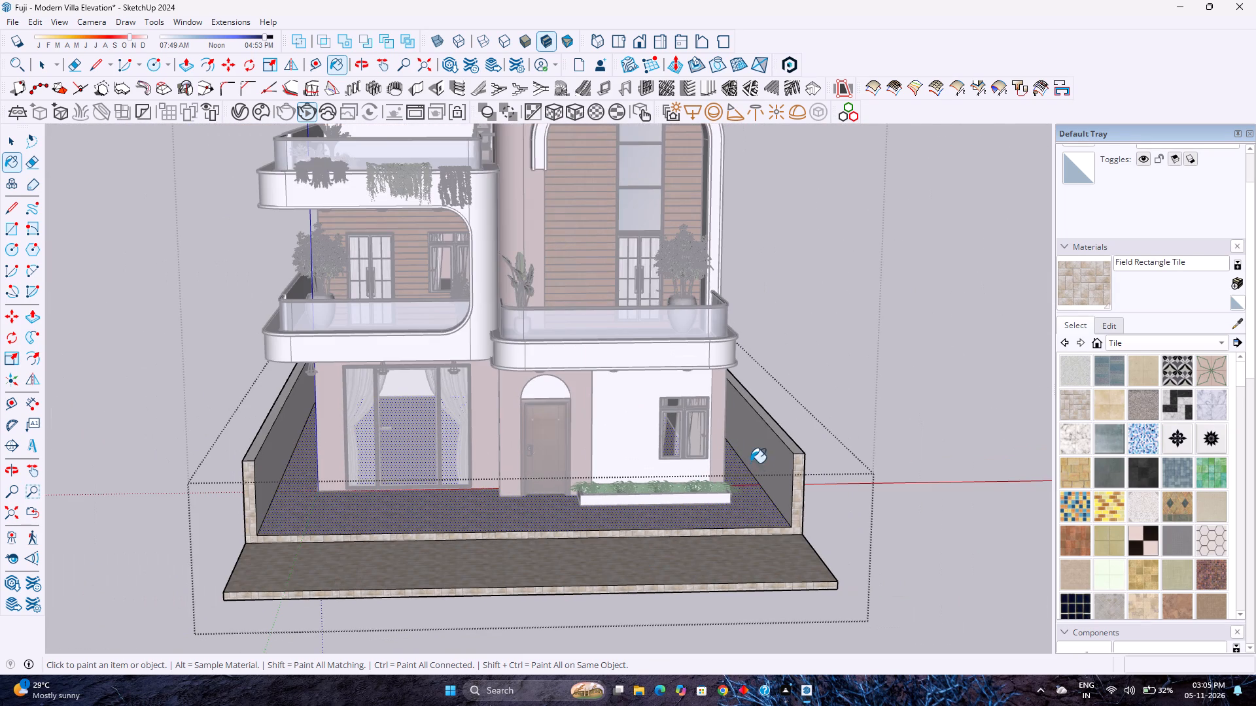
Set the Field Rectangle Tile texture width to 5' and leave the compound base group.
left_click(1104, 321)
left_click(1094, 526)
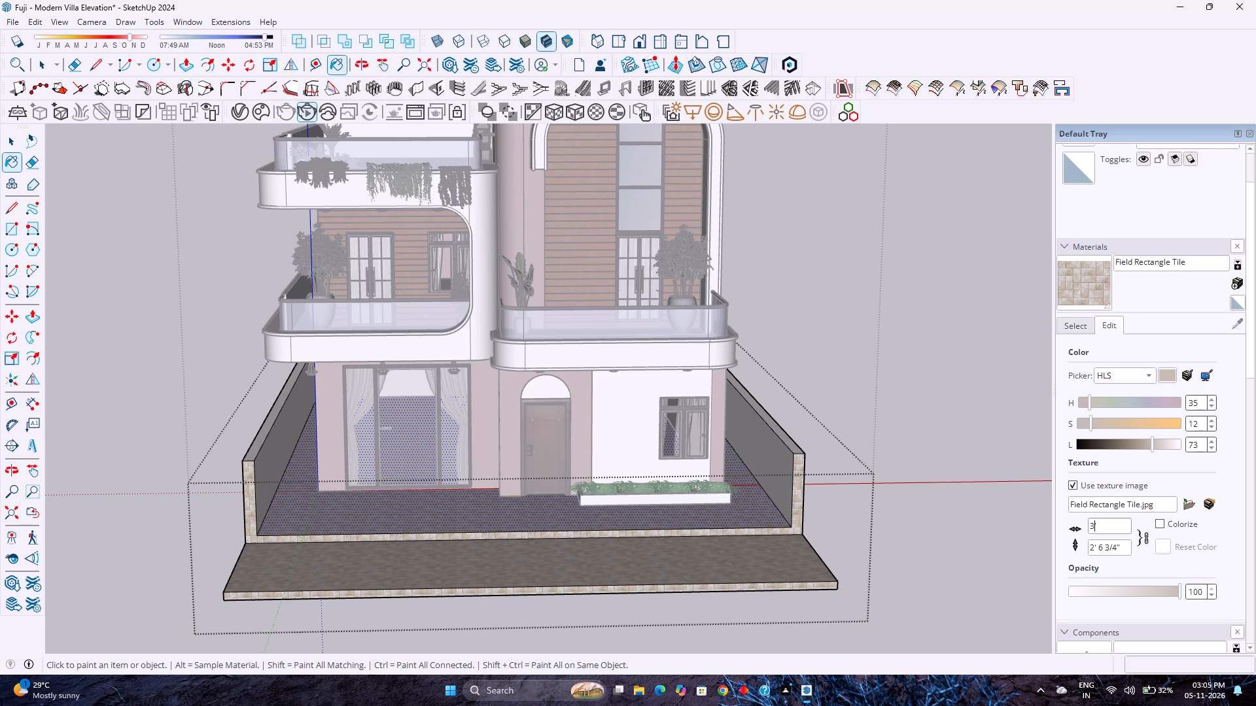
key("BackSpace")
key("6")
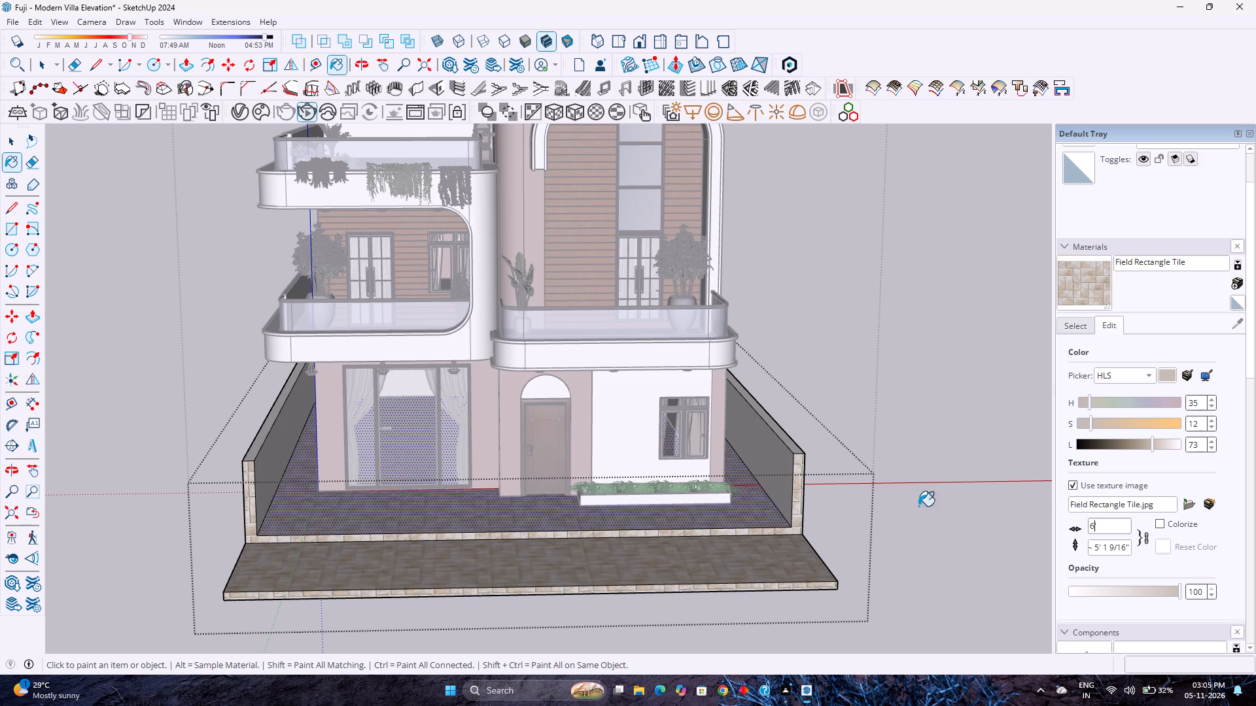
key("BackSpace")
key("4")
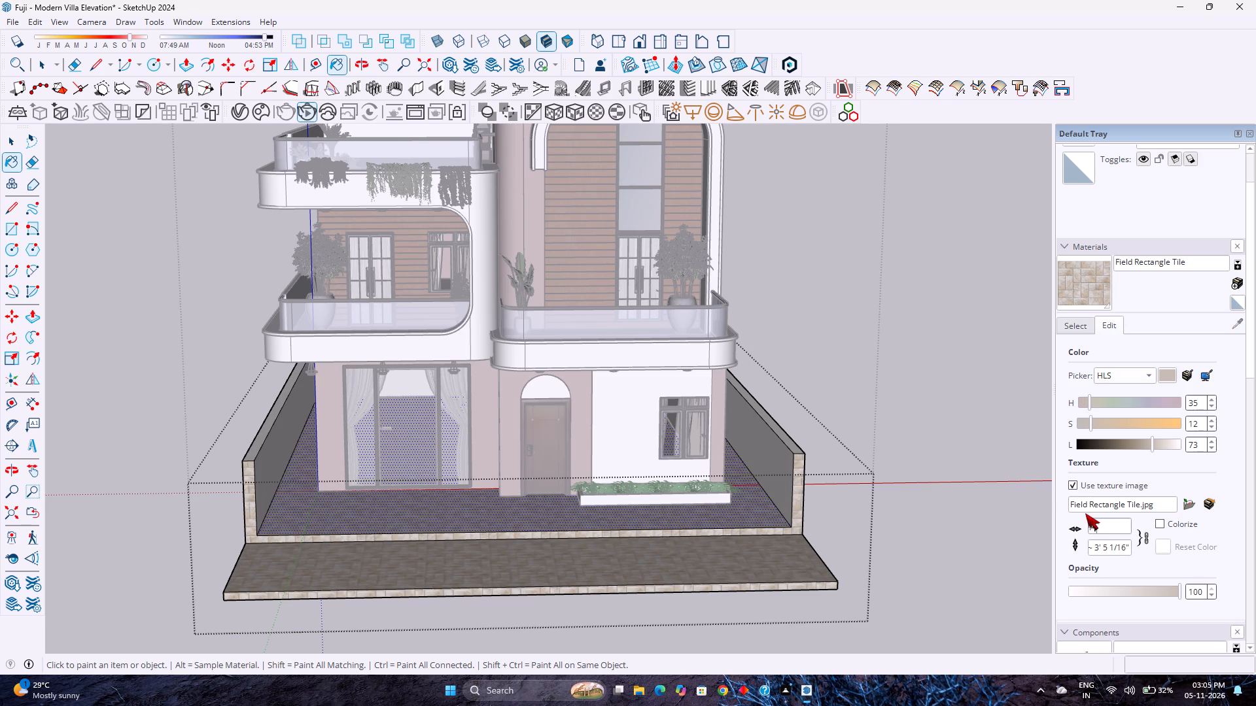
key("BackSpace")
key("5")
key("Return")
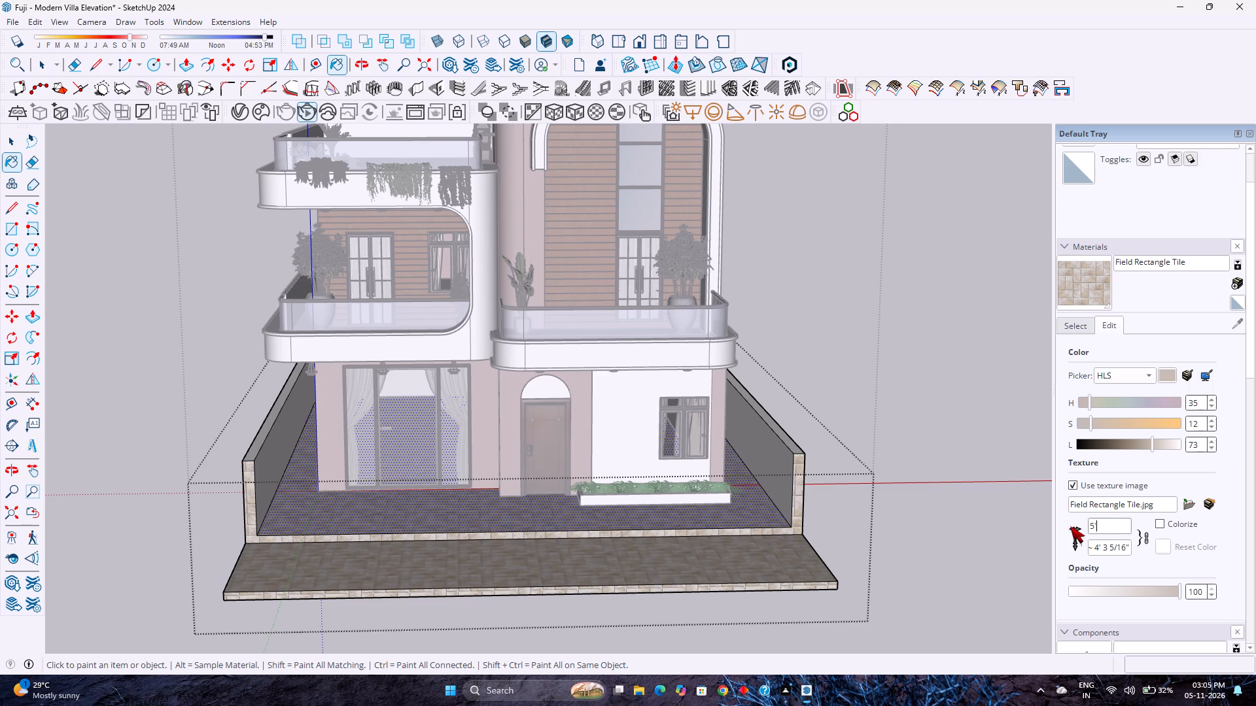
key("space")
left_click(699, 565)
key("space")
key("Escape")
Paint the planter box below the ground-floor window with the Field Rectangle Tile material and leave the group.
scroll(698, 564, "down", 2)
scroll(695, 560, "up", 3)
middle_click_drag(698, 561, 776, 584, "shift")
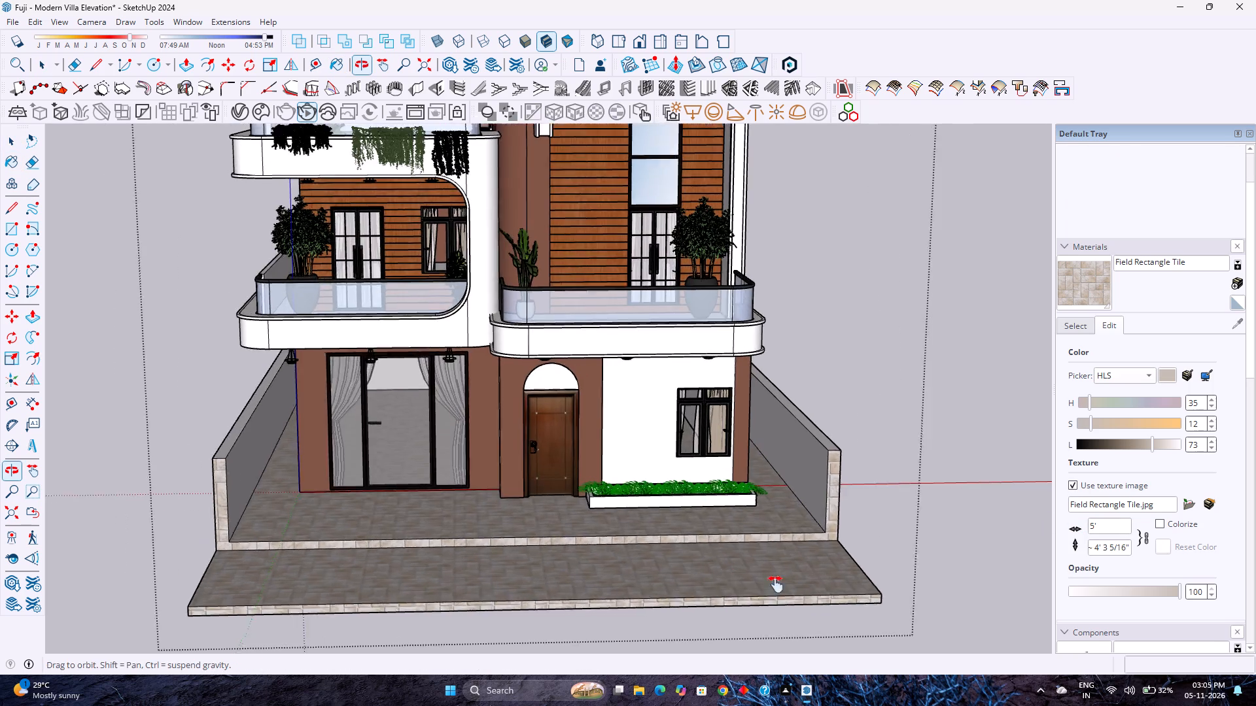
middle_click_drag(776, 584, 787, 586, "shift")
middle_click(787, 586, "shift")
scroll(740, 538, "up", 3)
double_click(707, 509)
scroll(707, 509, "up", 3)
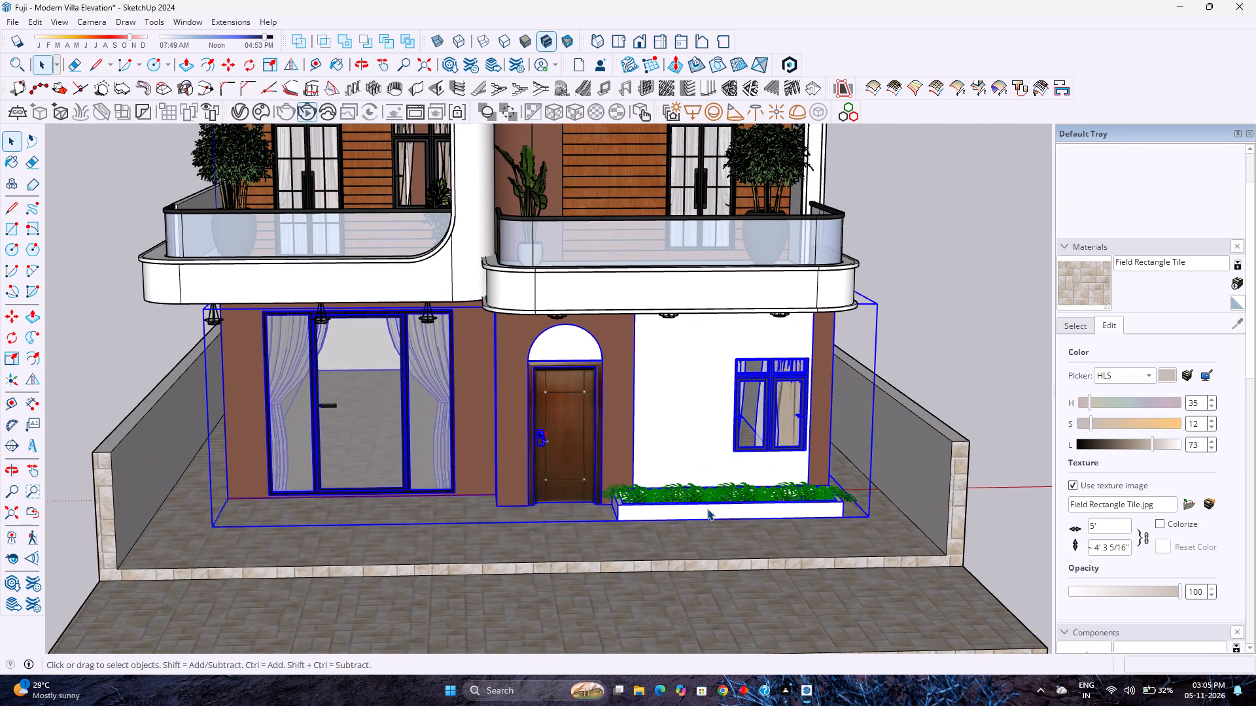
scroll(707, 509, "up", 3)
left_click(707, 509)
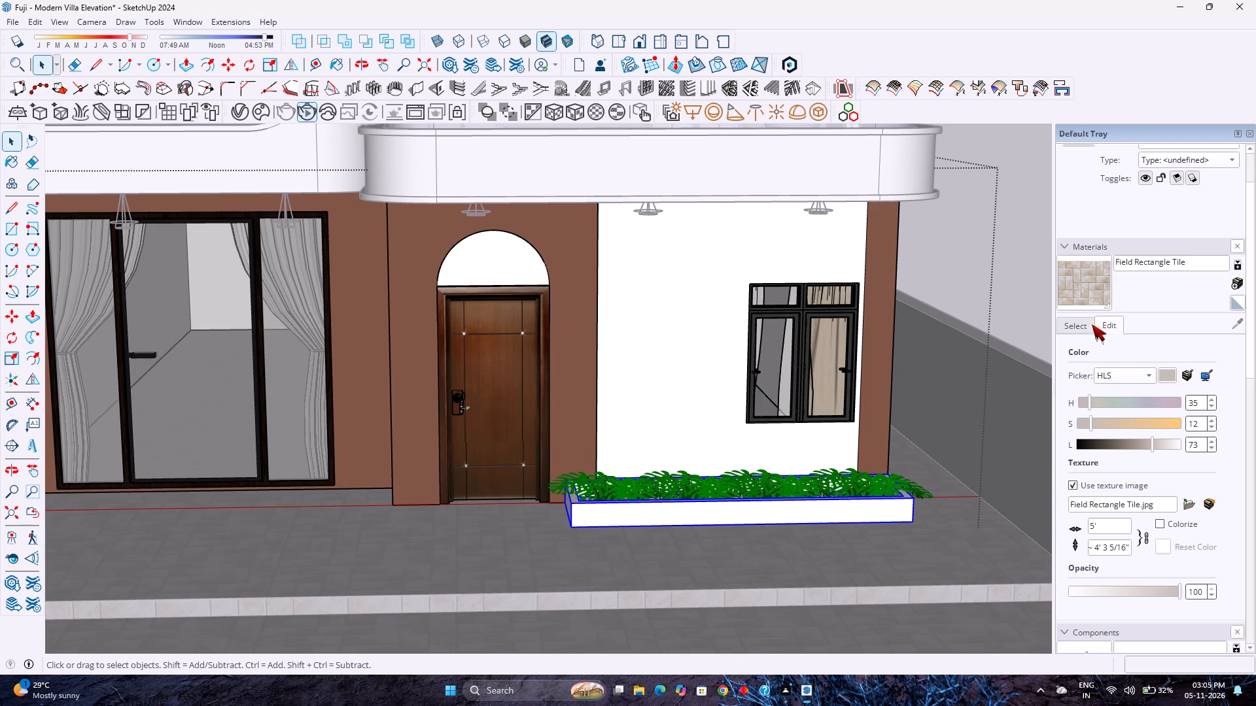
left_click(1085, 283)
left_click(596, 520)
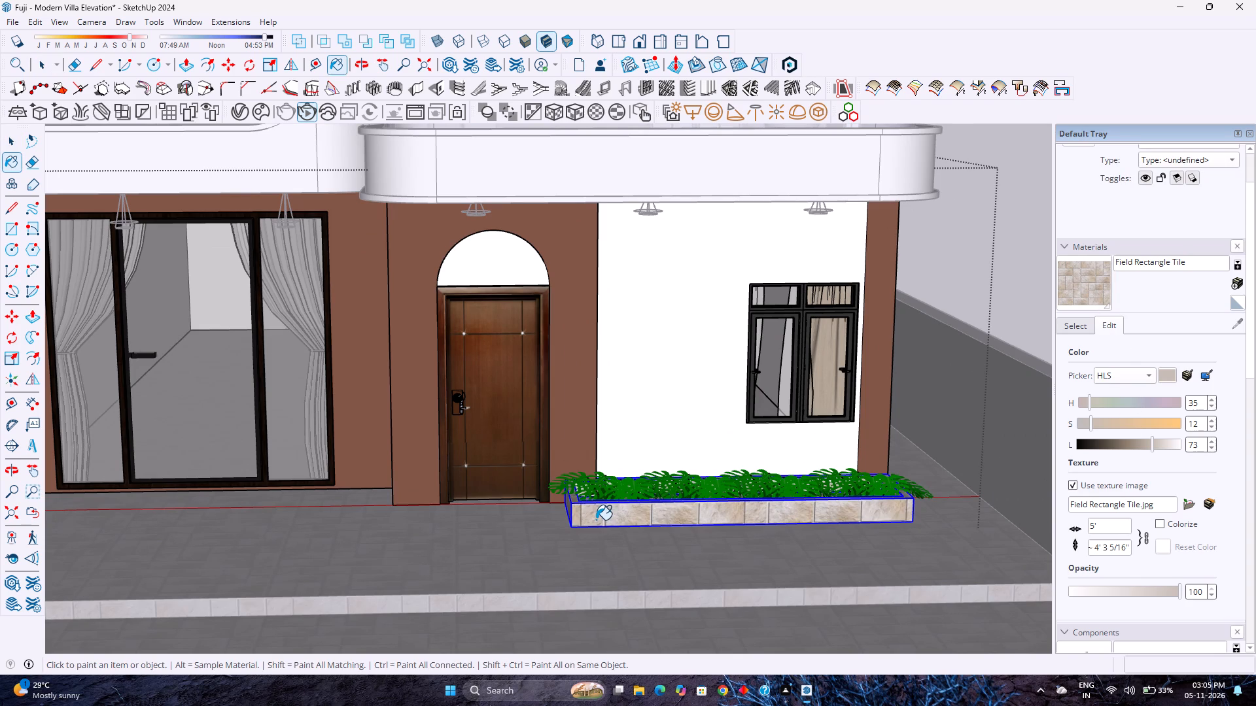
key("space")
scroll(612, 570, "down", 3)
key("Escape")
scroll(612, 570, "down", 12)
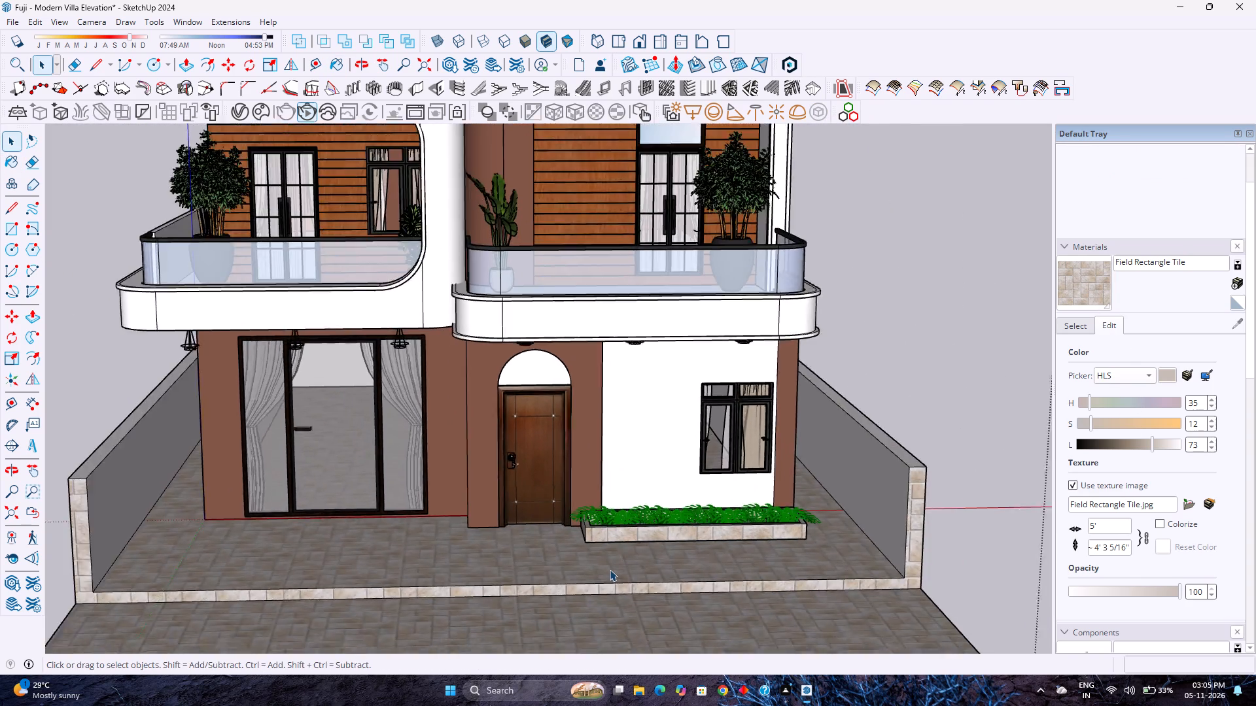
scroll(610, 569, "down", 4)
left_click(933, 416)
Examine the whole villa with its tiled compound, front slab and planter from the front.
scroll(856, 528, "down", 3)
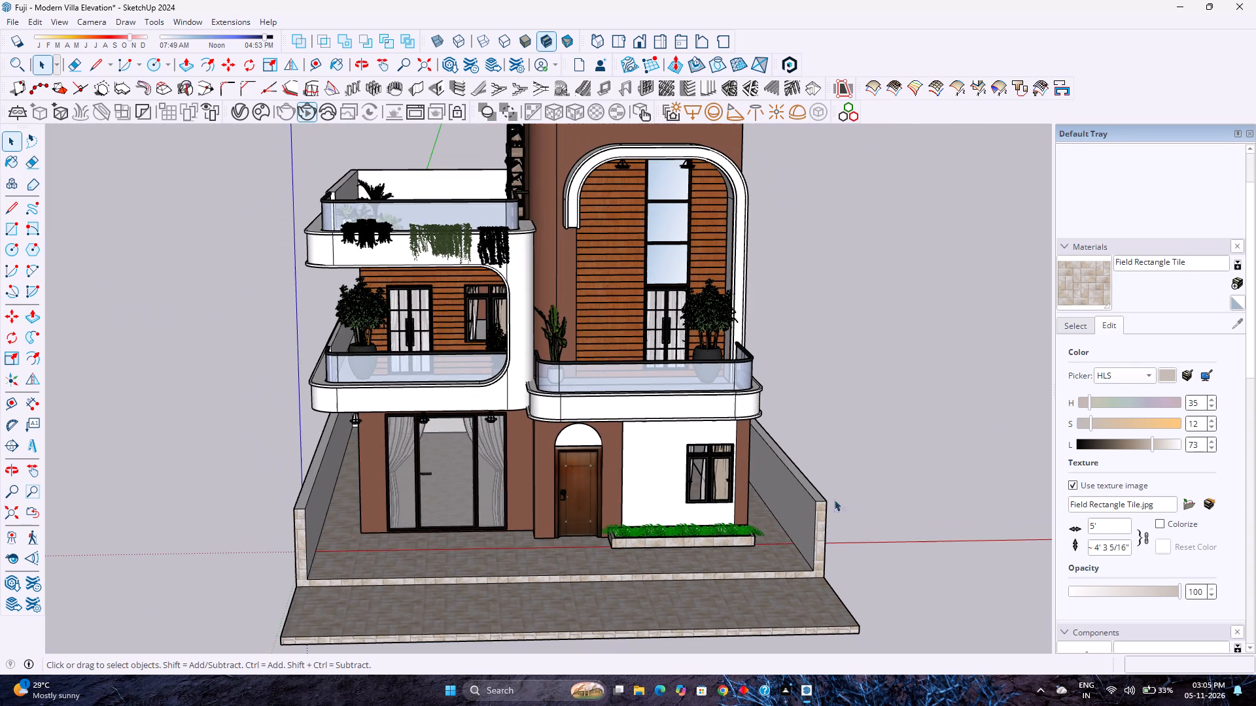
scroll(809, 497, "down", 2)
middle_click_drag(807, 484, 752, 452)
middle_click(746, 446)
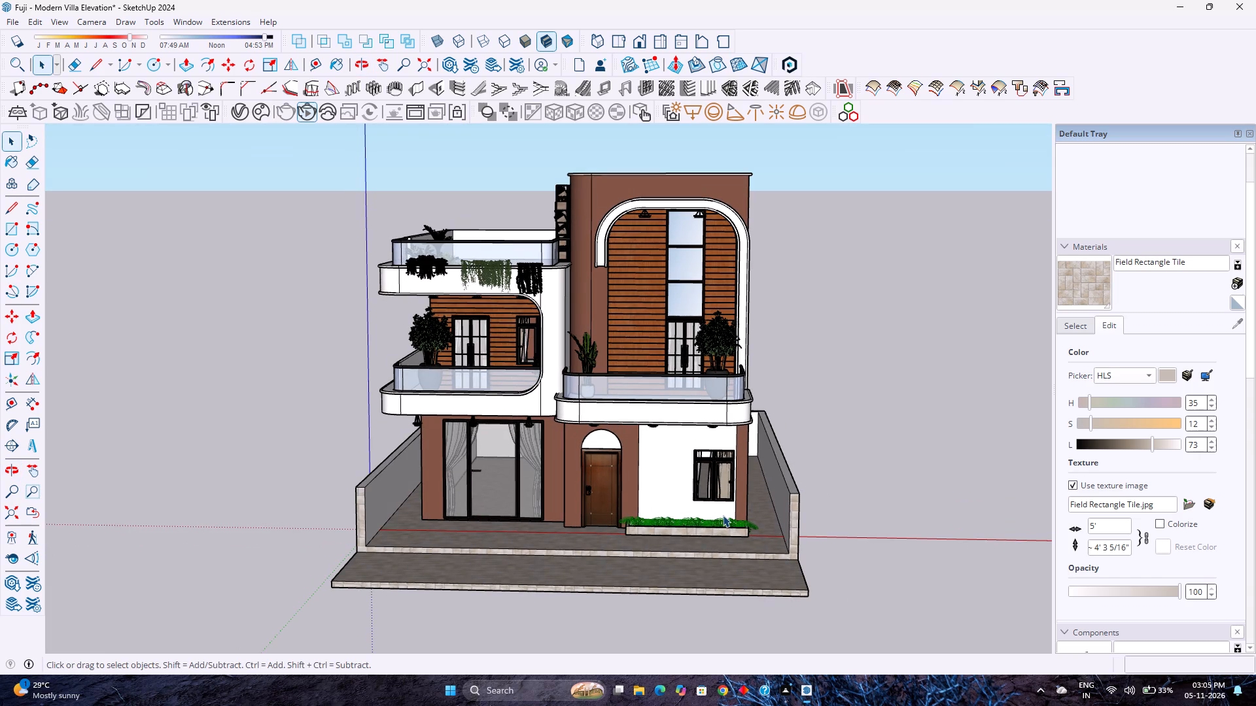
scroll(729, 535, "up", 3)
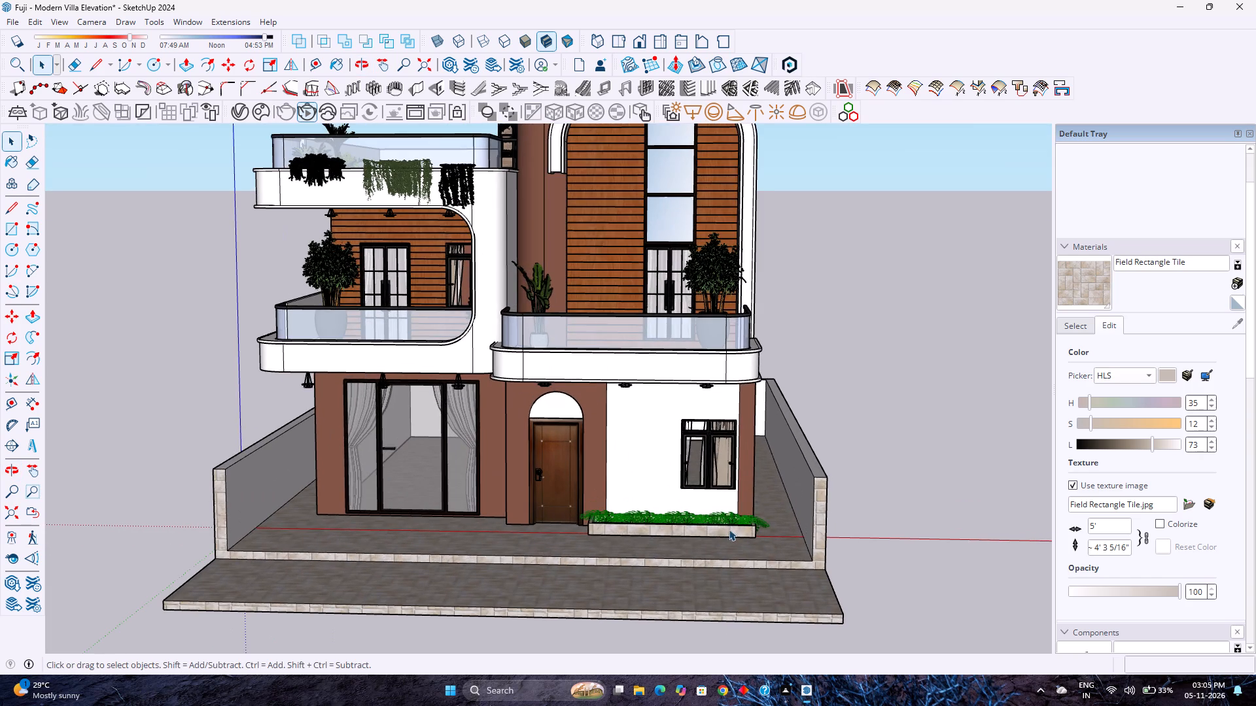
scroll(703, 514, "down", 4)
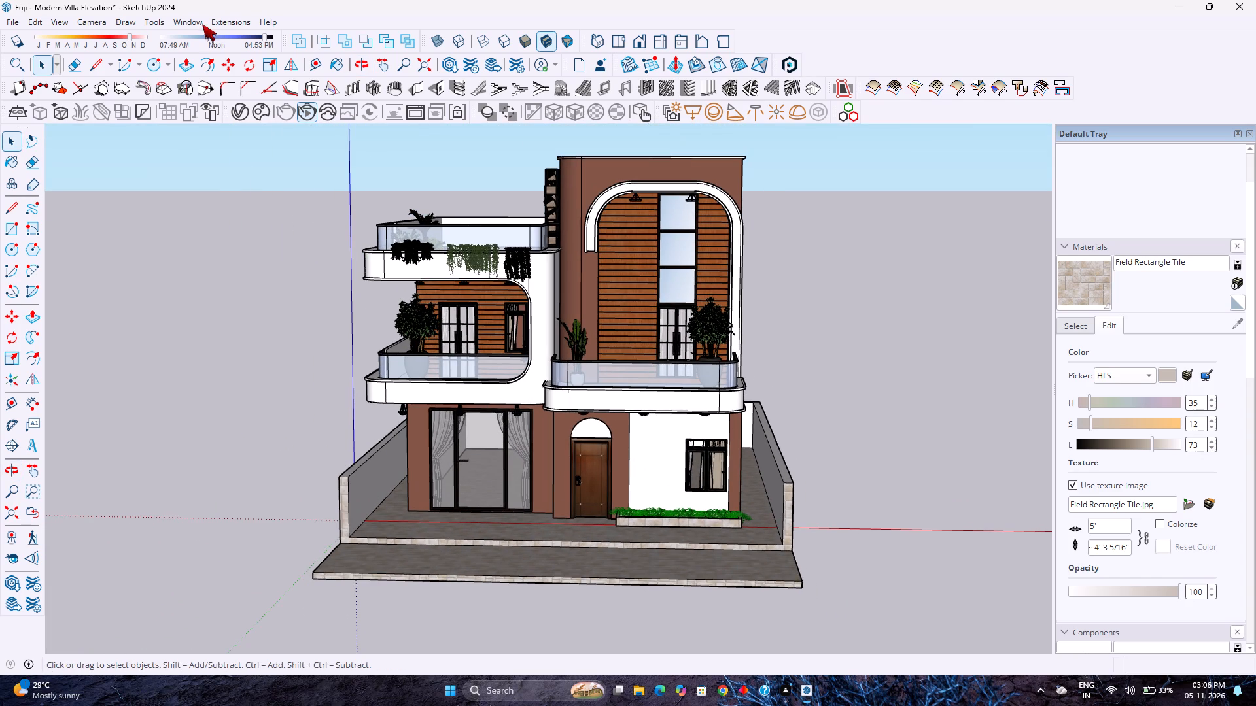
Search the 3D Warehouse for "grass wall".
left_click(198, 25)
left_click(212, 126)
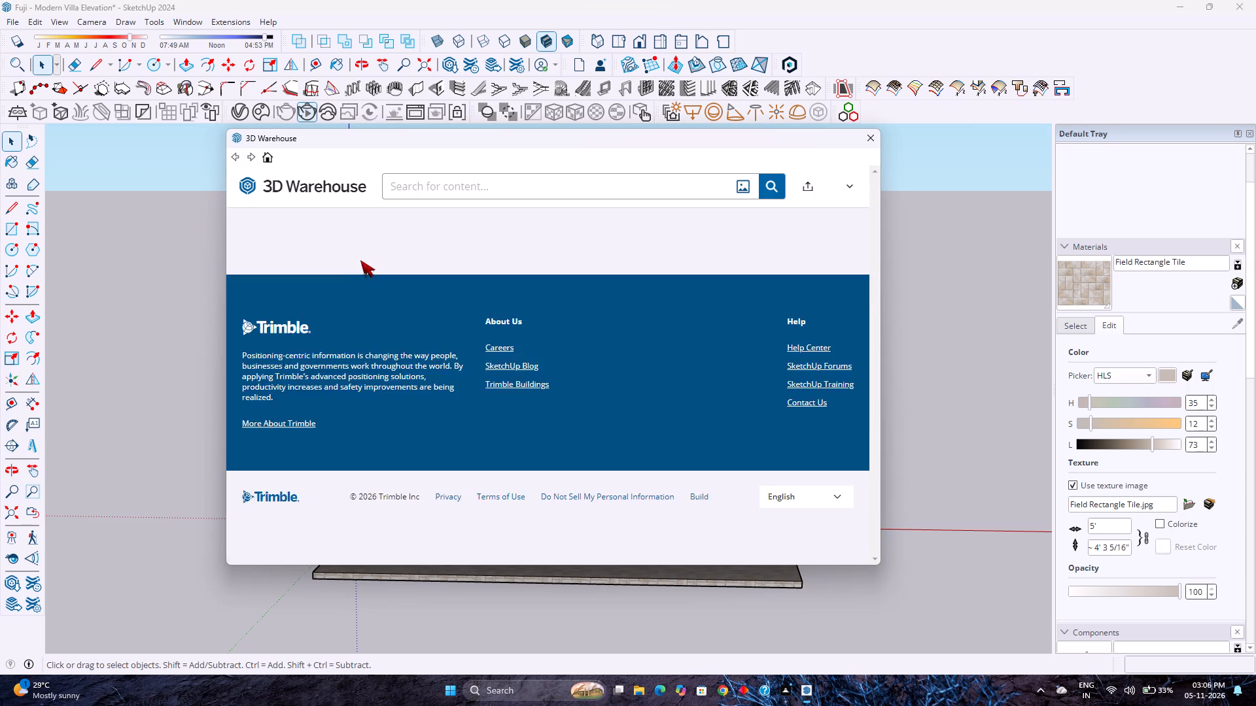
left_click(616, 192)
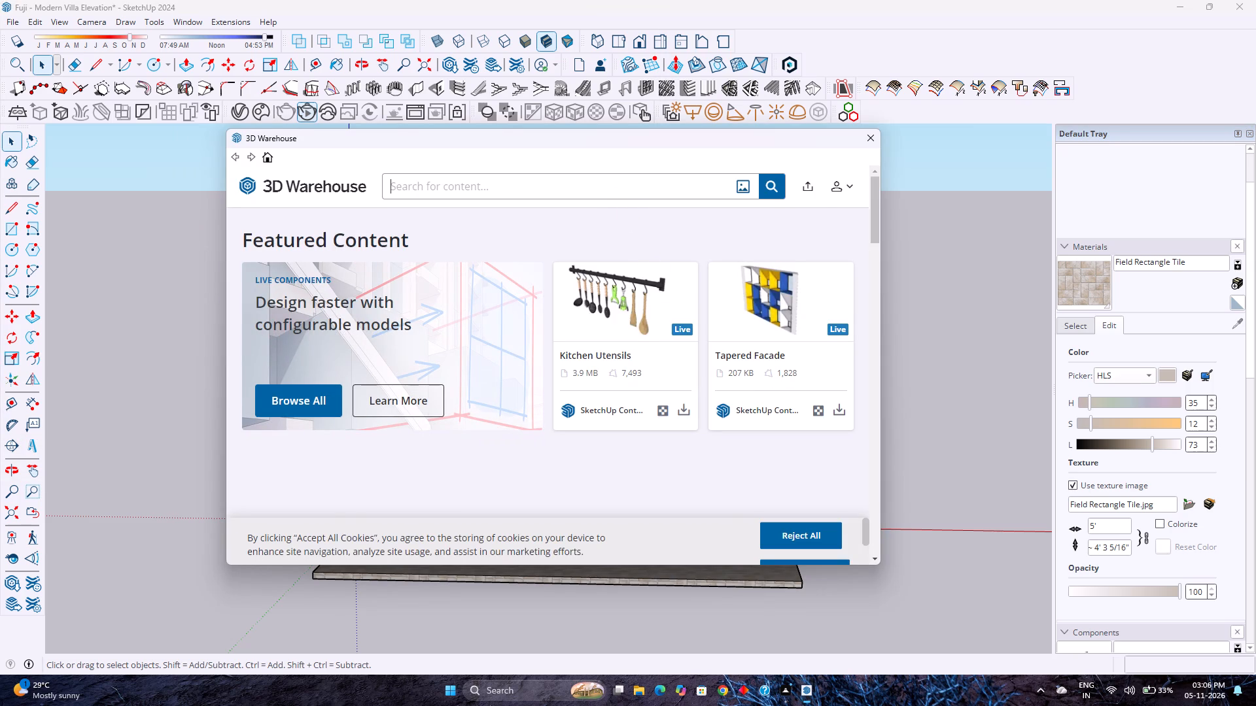
type("grass wall")
key("Return")
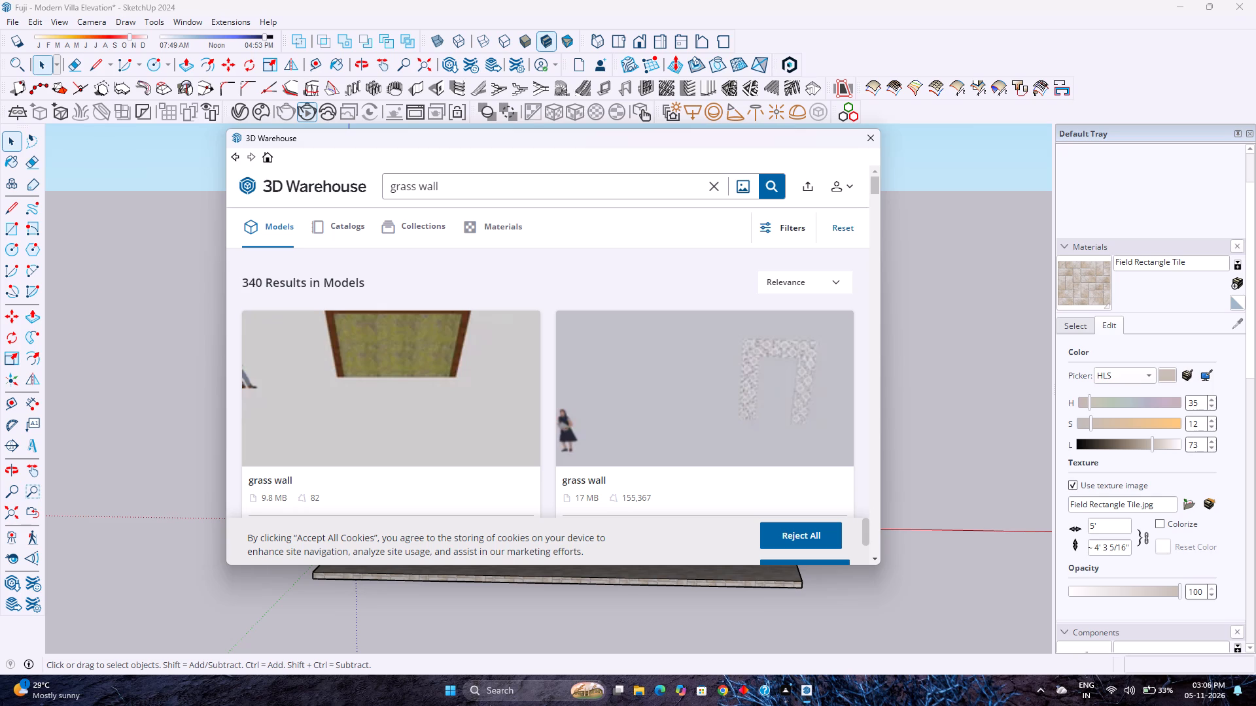
Look through the "grass wall" model results for a green wall that suits the villa.
scroll(440, 358, "down", 4)
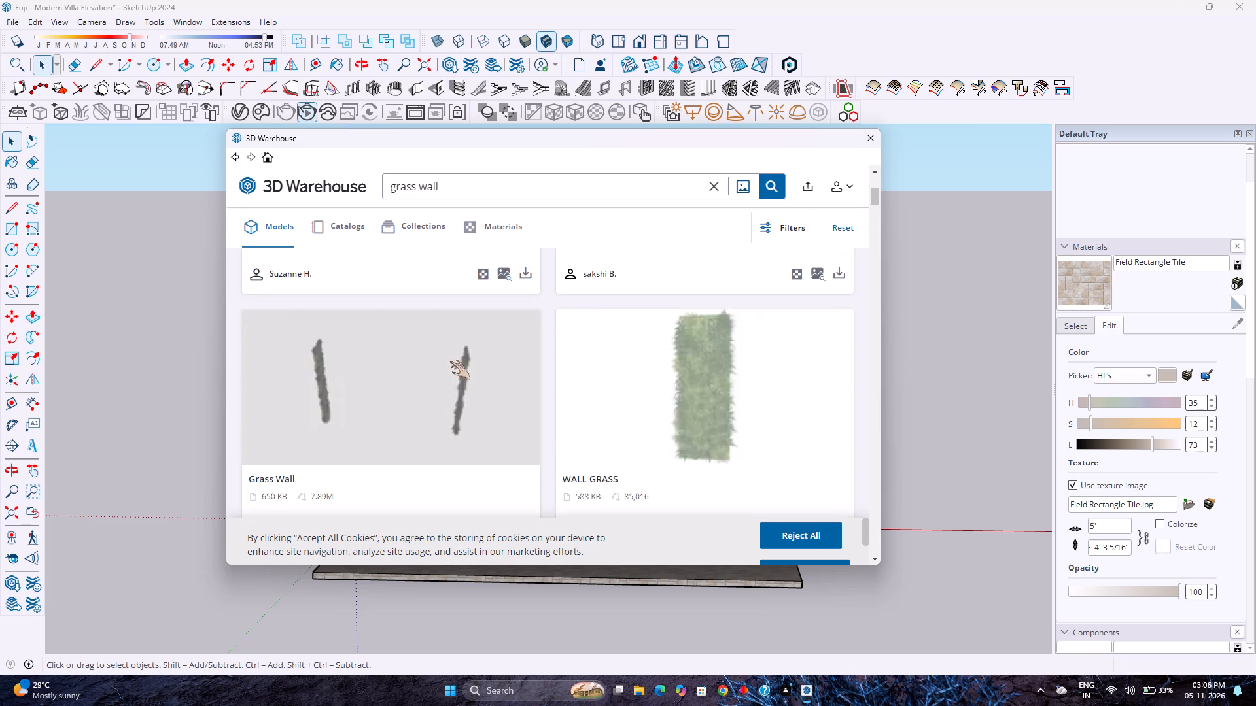
scroll(449, 361, "down", 11)
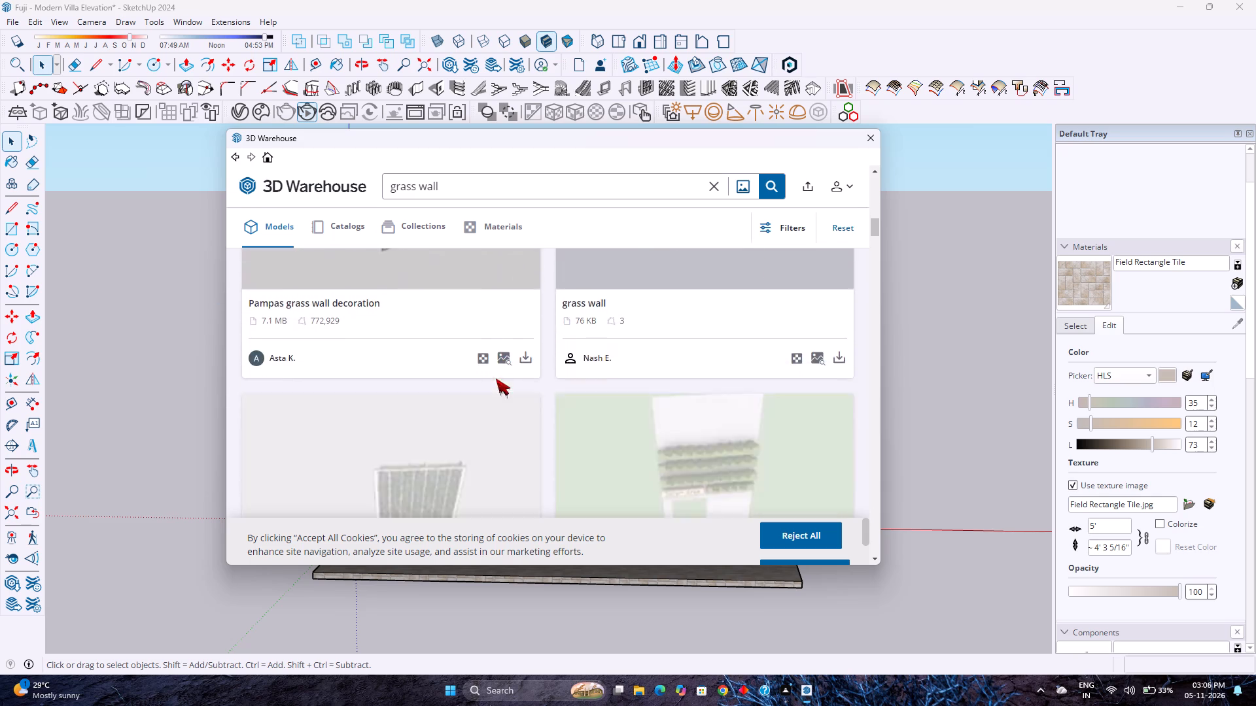
scroll(495, 378, "down", 8)
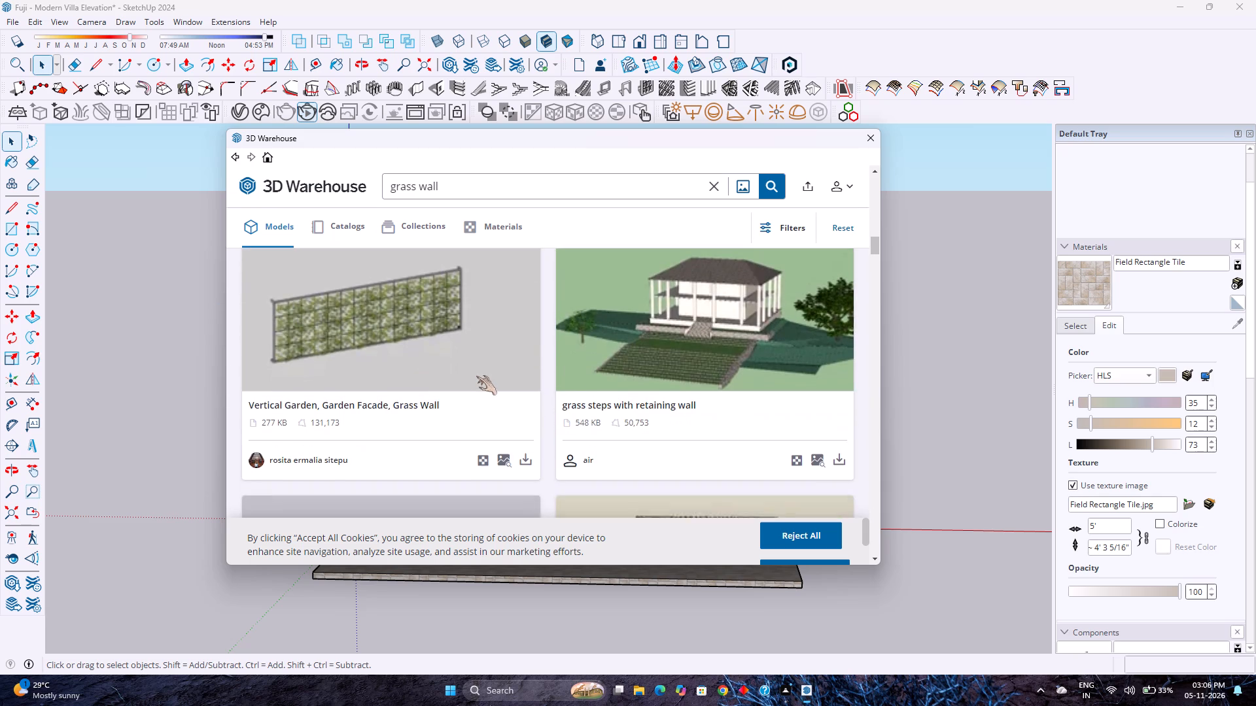
scroll(476, 376, "down", 10)
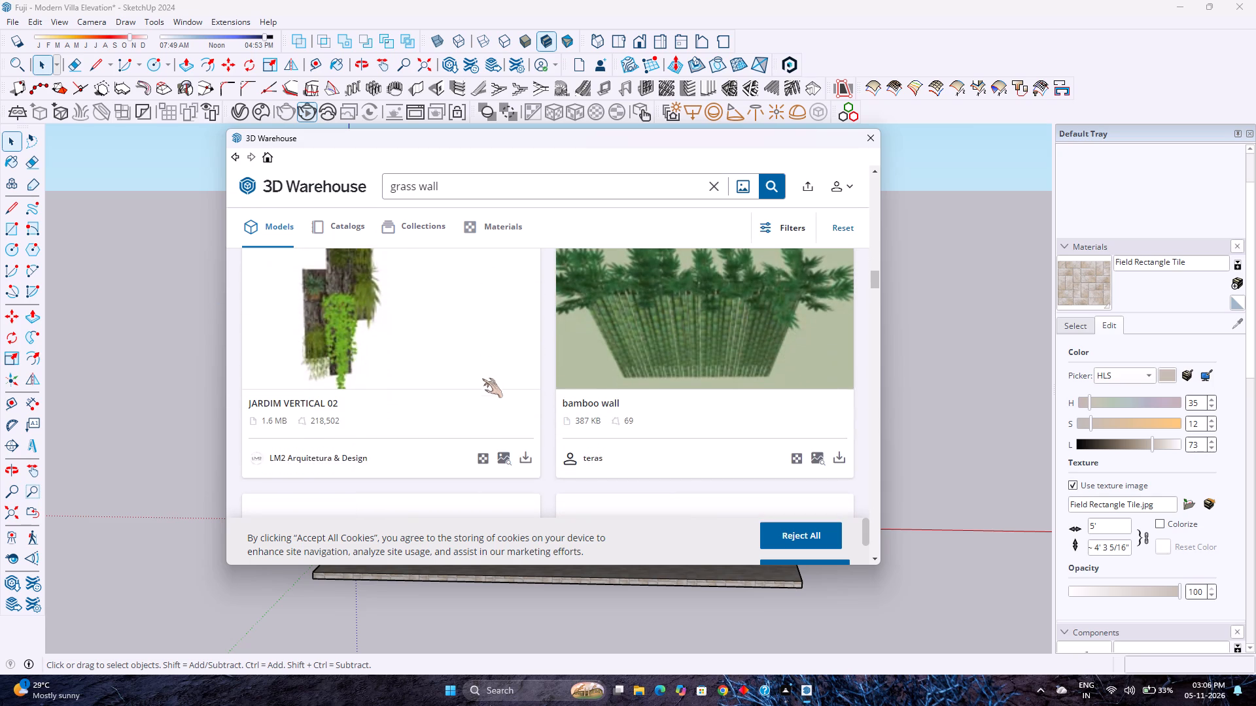
scroll(482, 378, "down", 9)
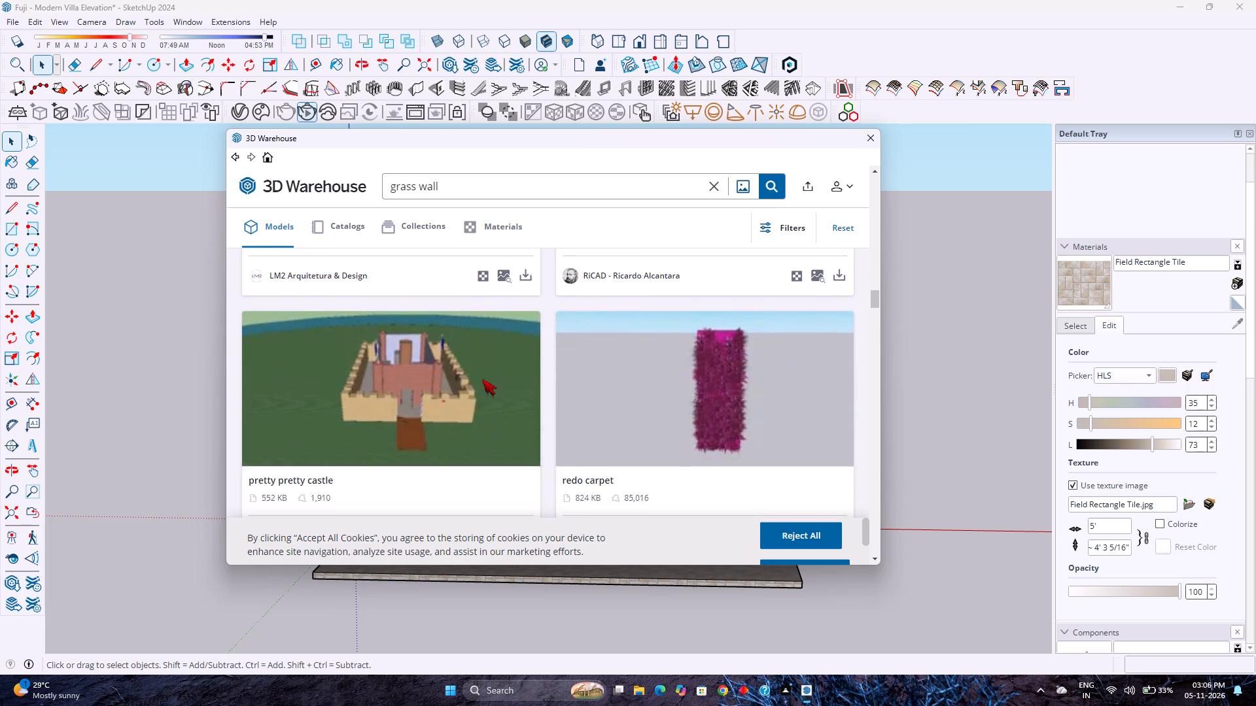
scroll(482, 378, "down", 9)
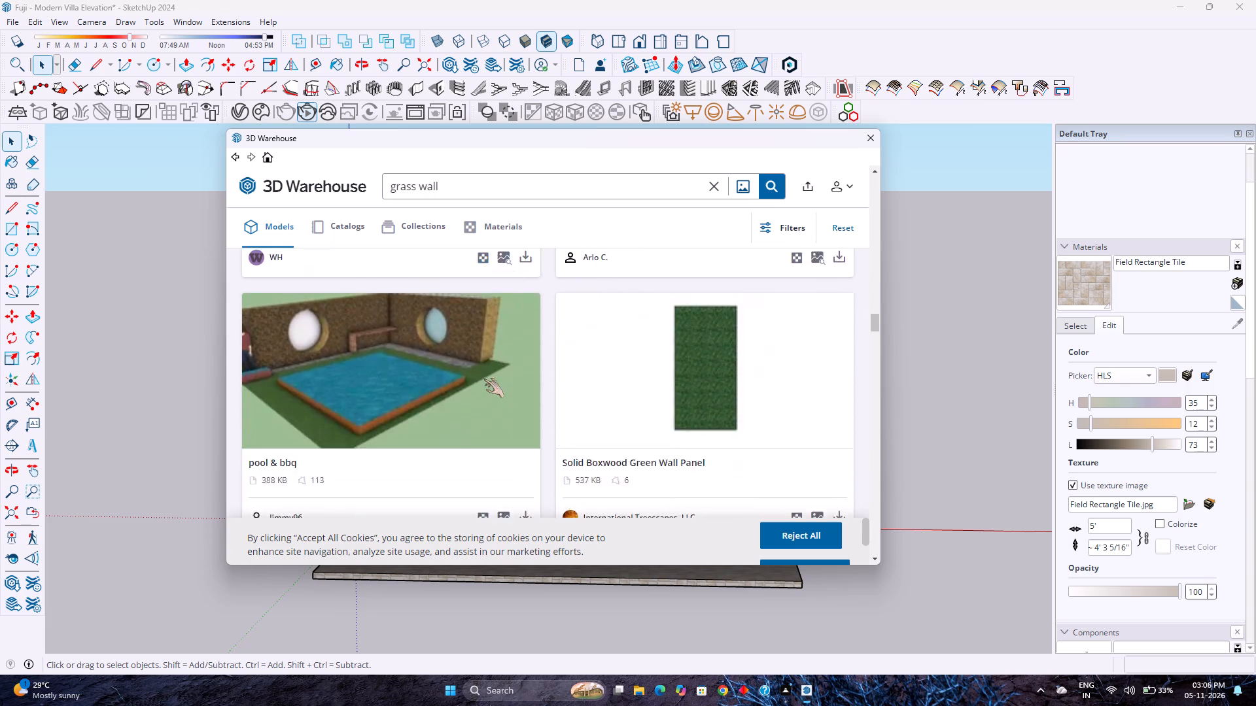
scroll(483, 378, "down", 1)
scroll(286, 422, "down", 5)
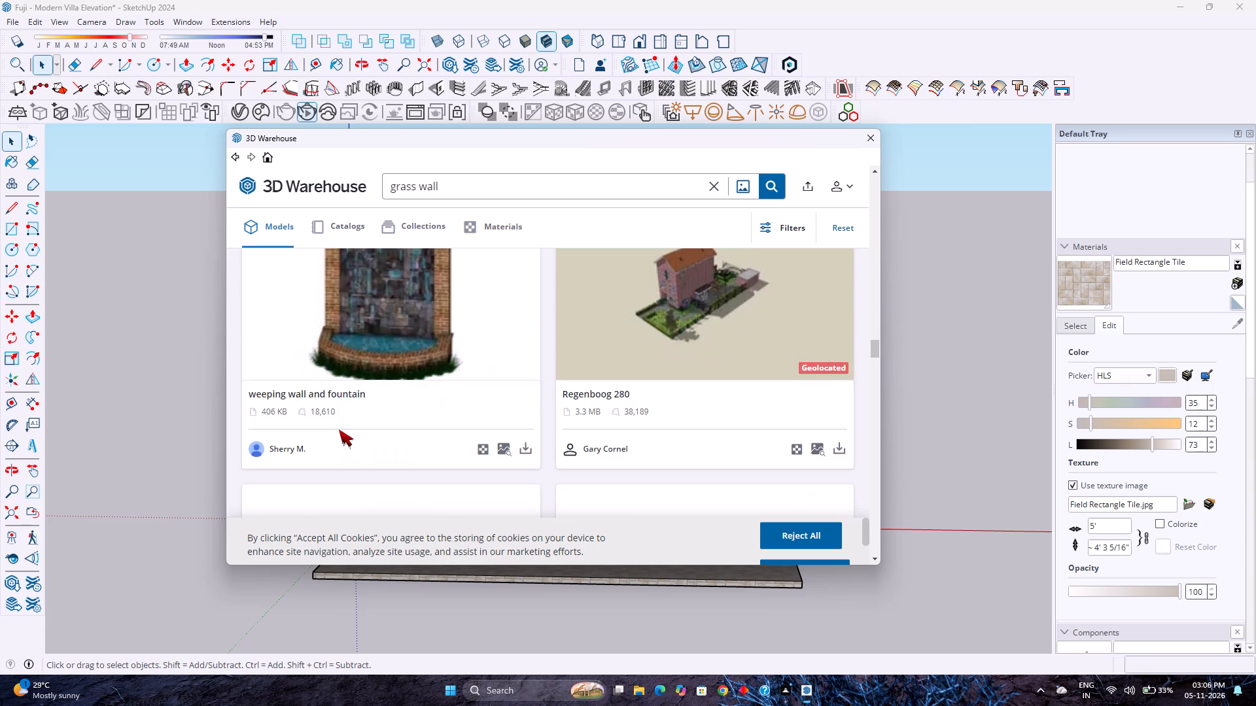
scroll(332, 429, "down", 6)
scroll(401, 443, "down", 6)
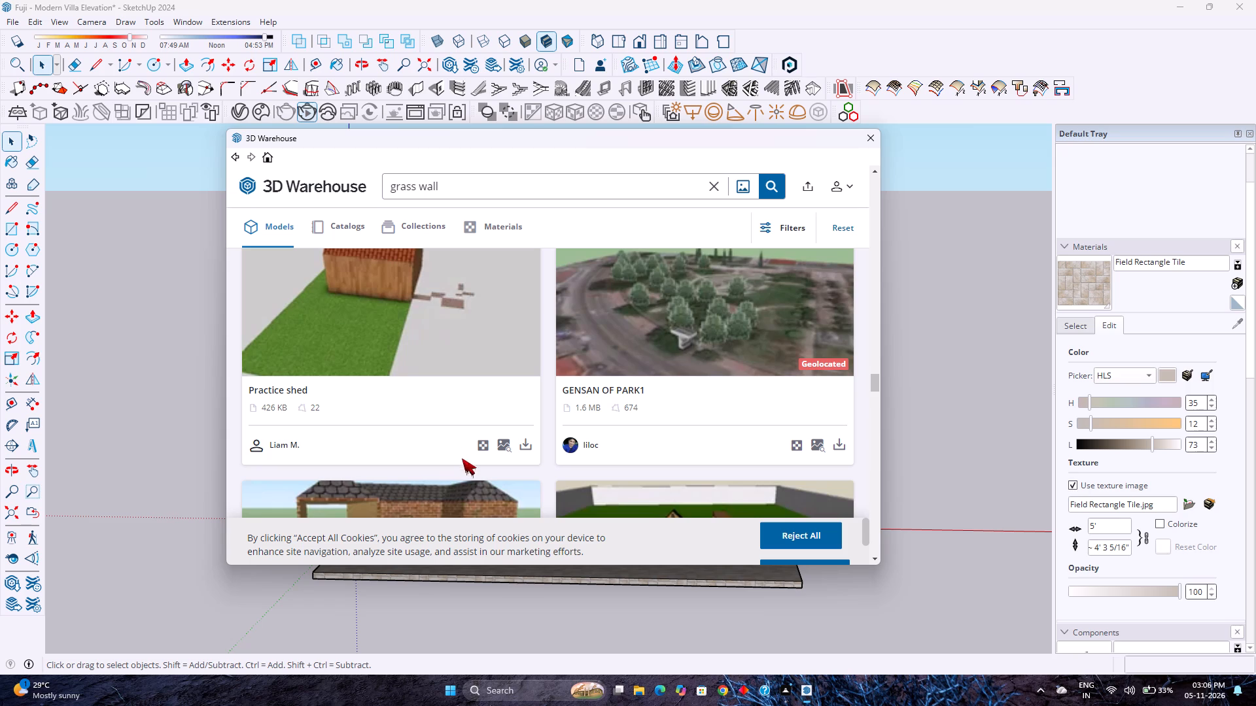
scroll(413, 445, "down", 6)
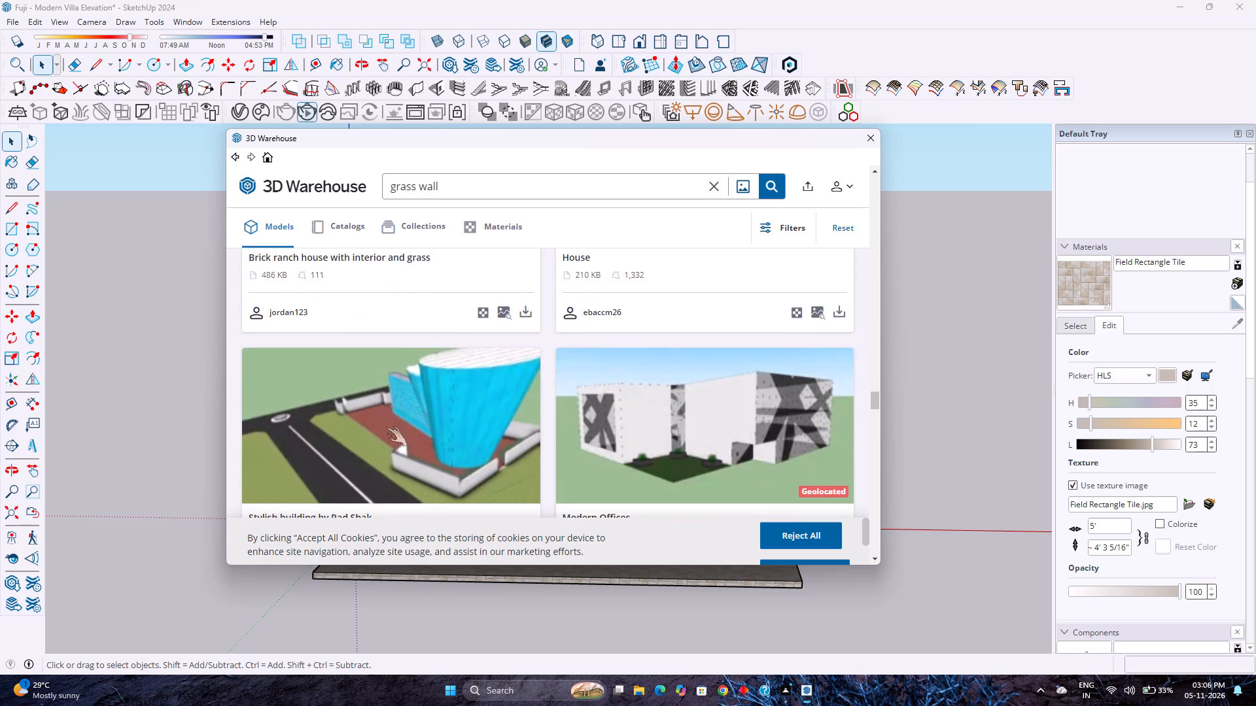
scroll(386, 427, "down", 11)
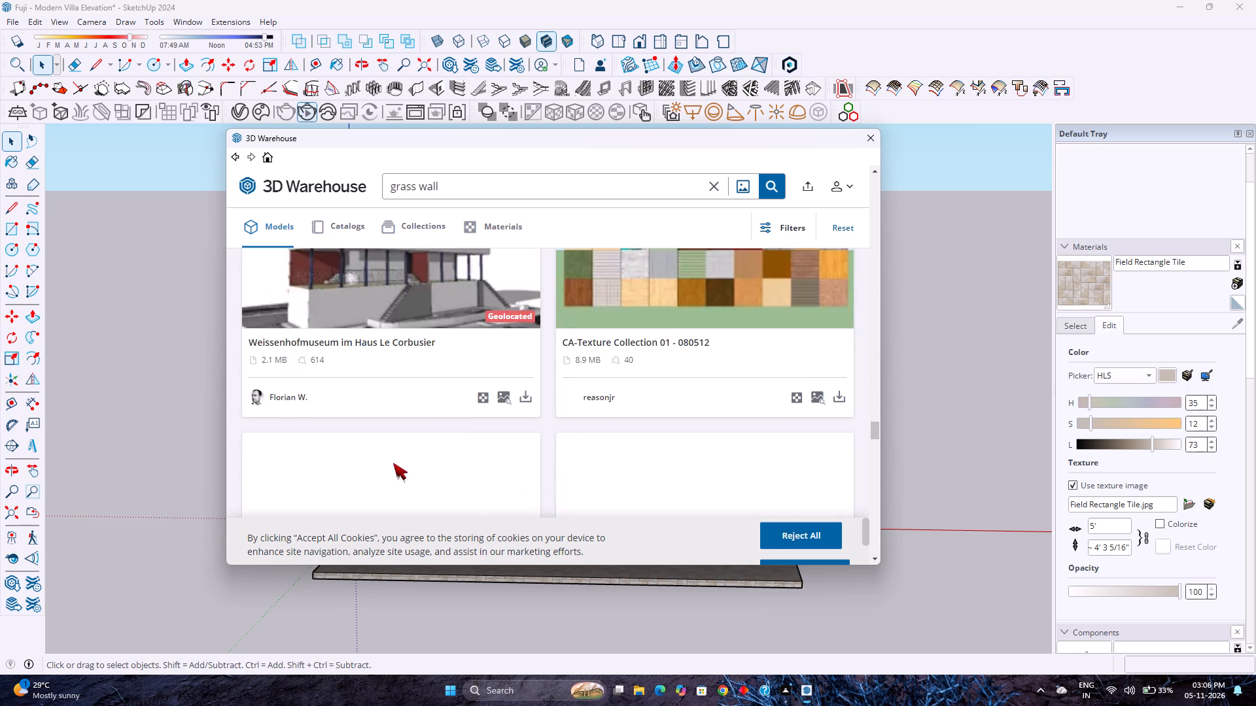
scroll(393, 463, "down", 1)
scroll(393, 463, "up", 1)
scroll(393, 463, "down", 2)
scroll(359, 409, "down", 5)
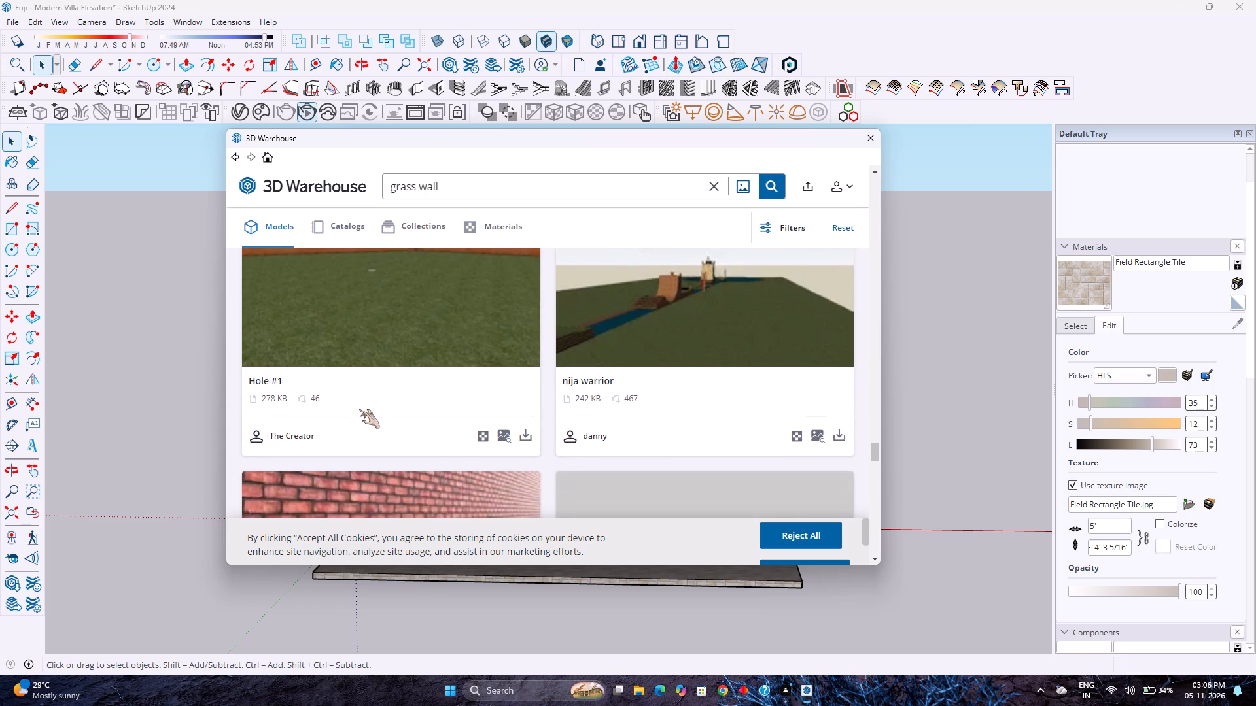
scroll(359, 409, "down", 5)
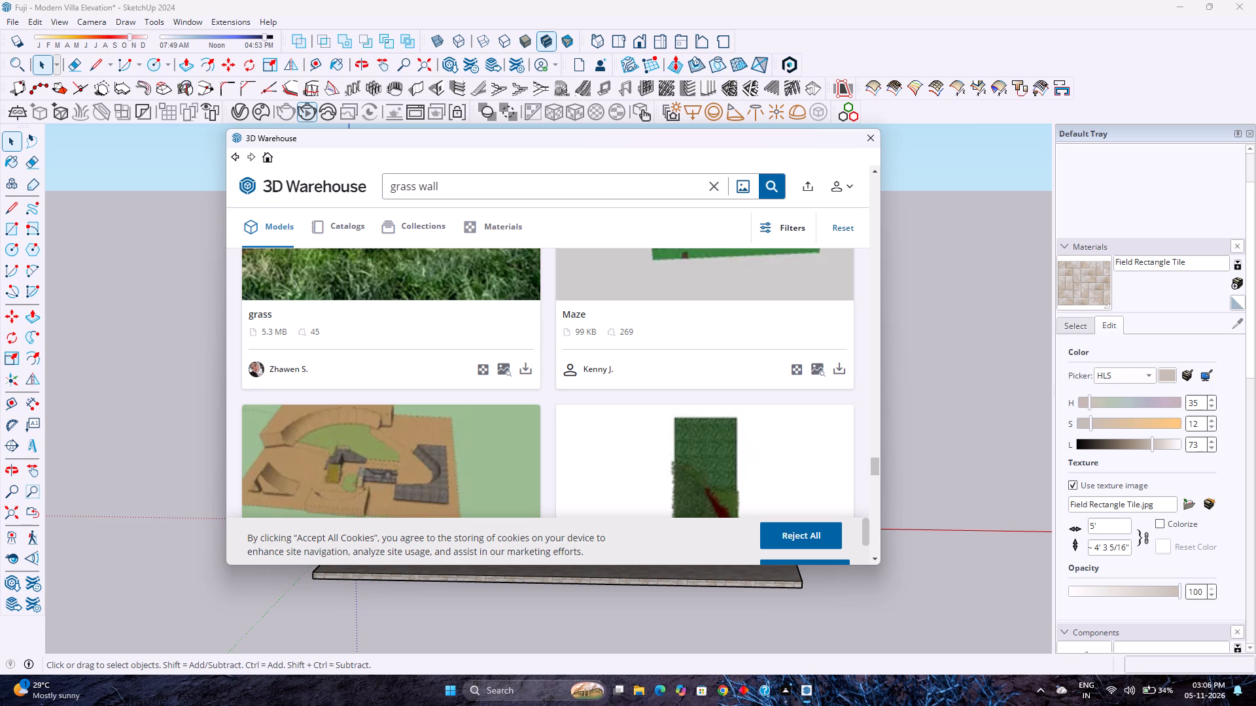
scroll(444, 373, "down", 5)
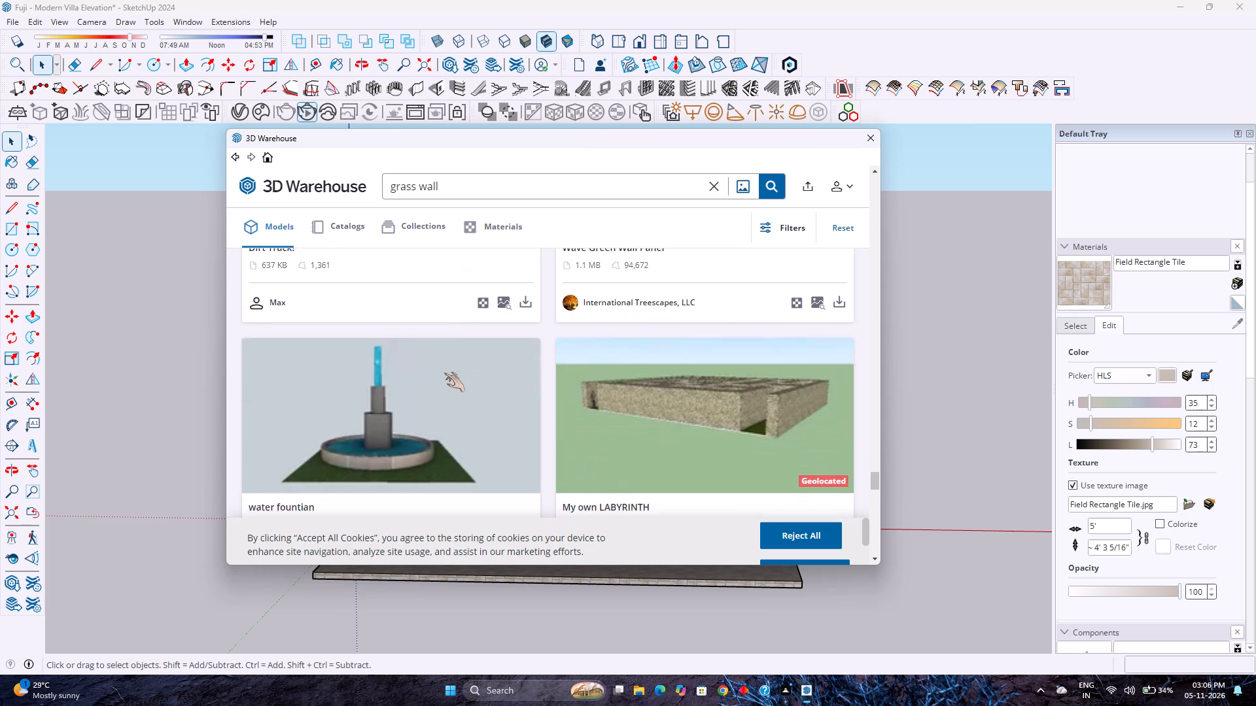
scroll(444, 373, "down", 8)
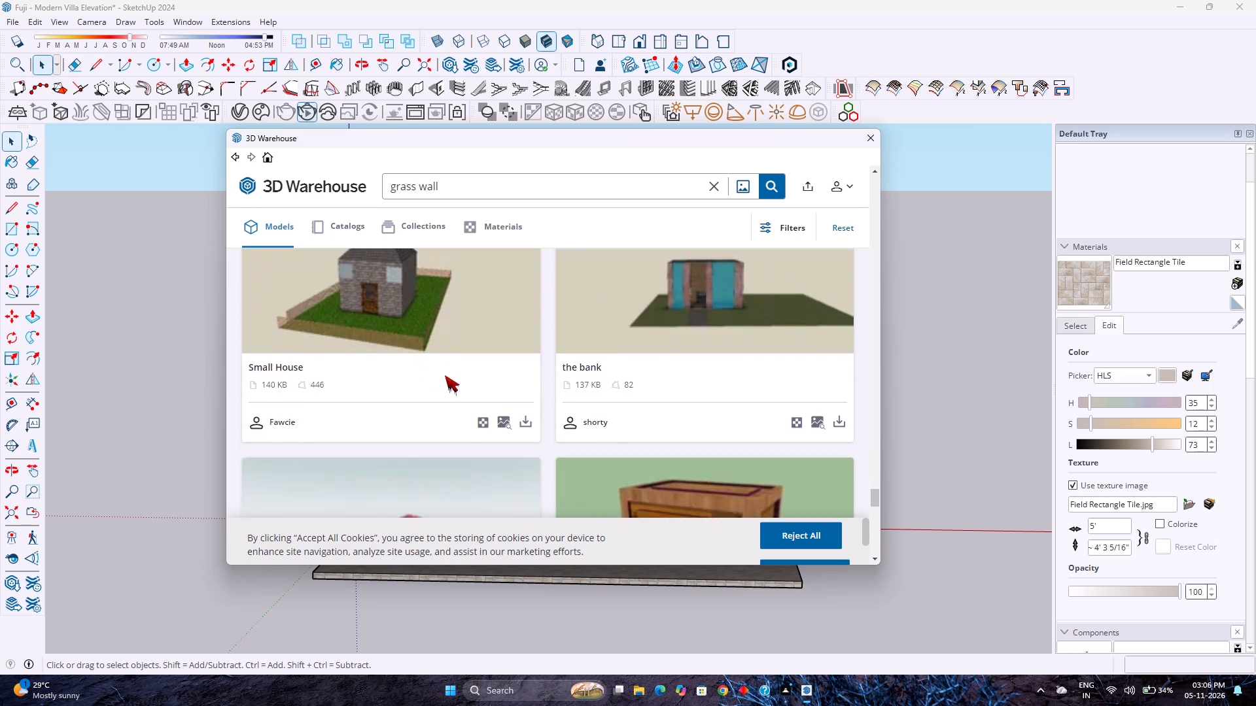
scroll(445, 375, "down", 6)
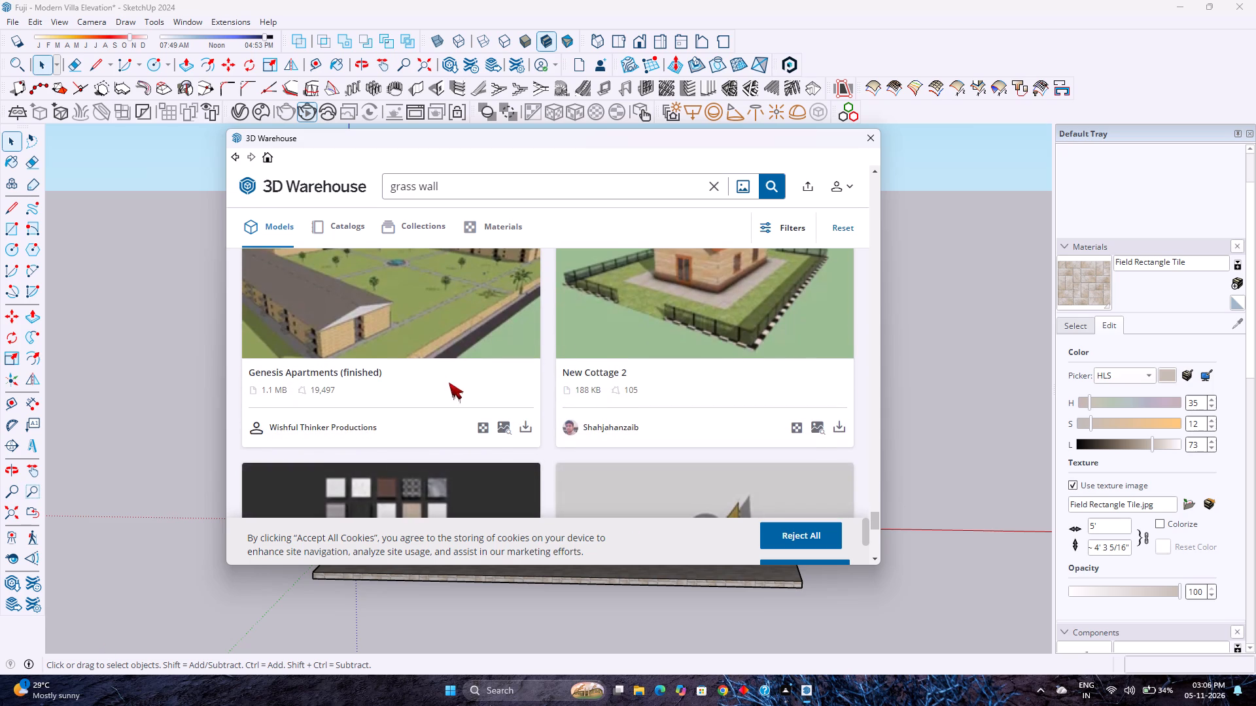
scroll(449, 384, "down", 8)
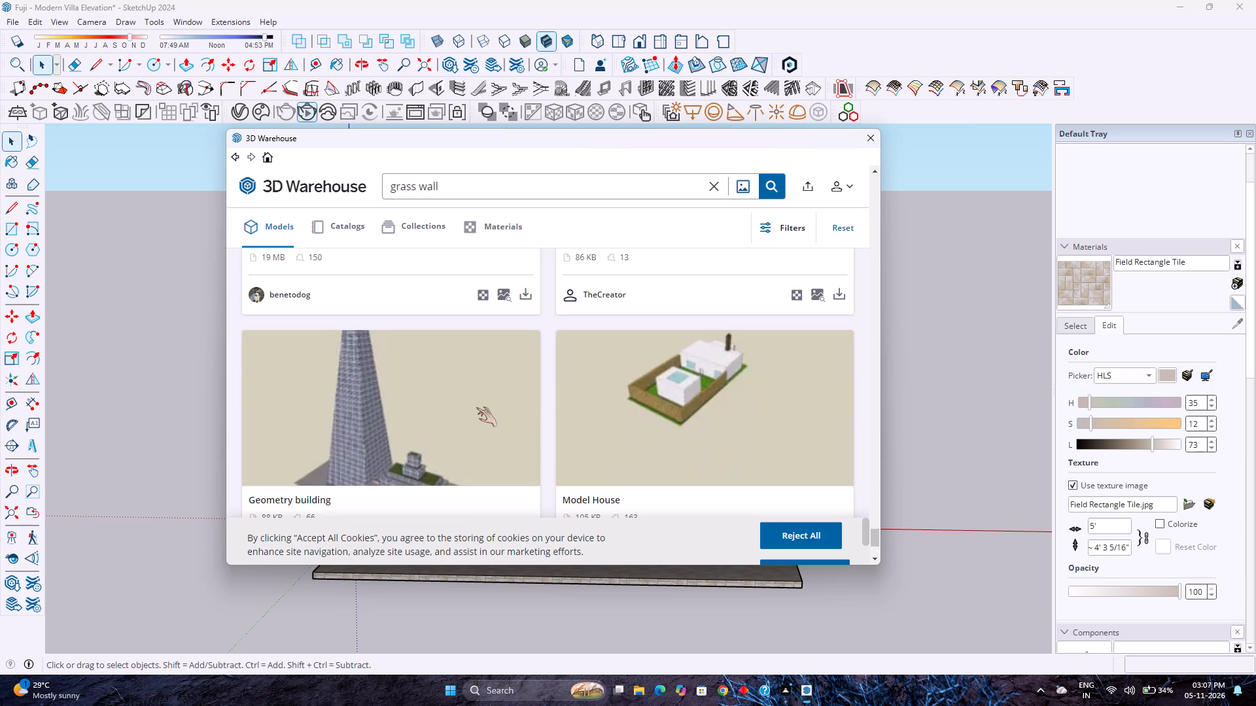
scroll(476, 407, "down", 3)
left_click(537, 499)
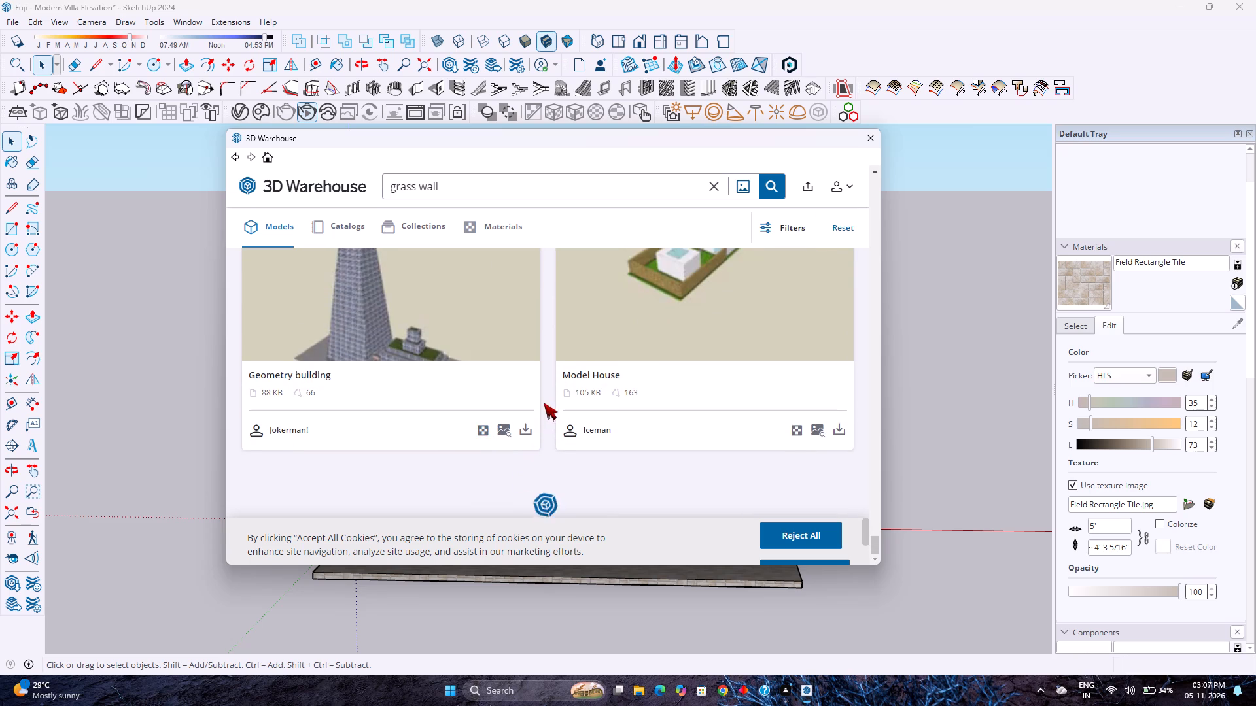
scroll(551, 370, "down", 4)
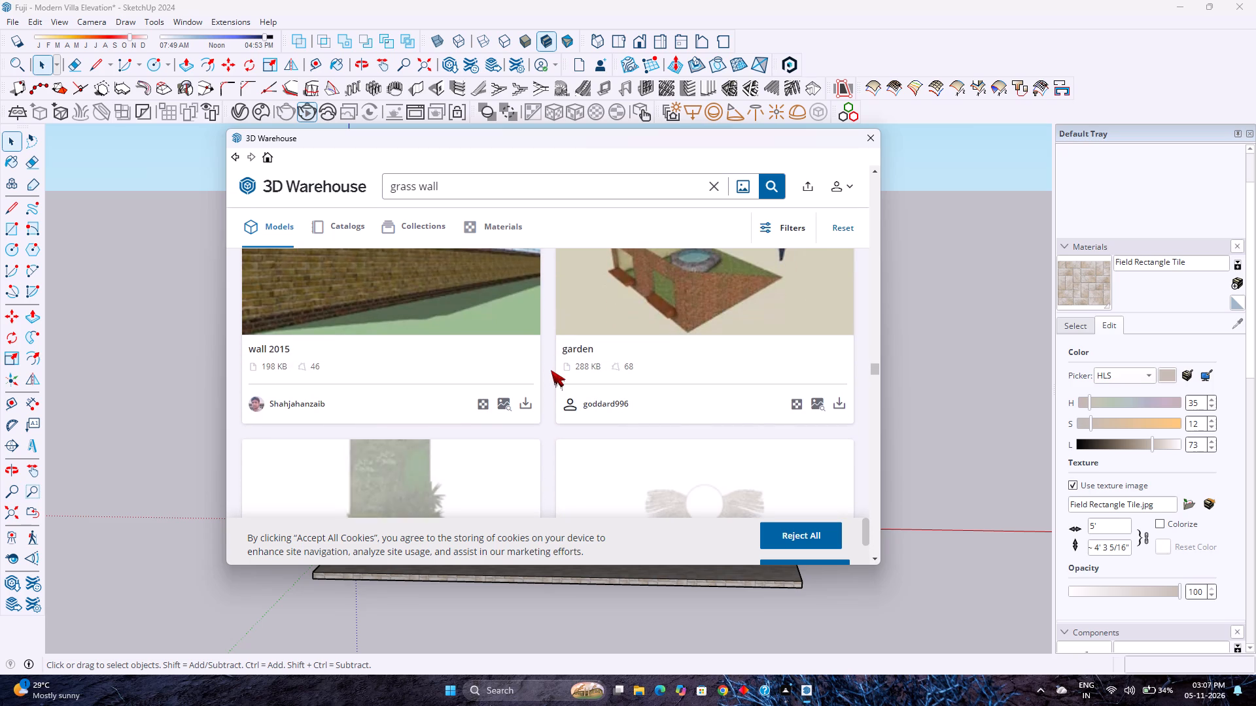
scroll(551, 370, "down", 4)
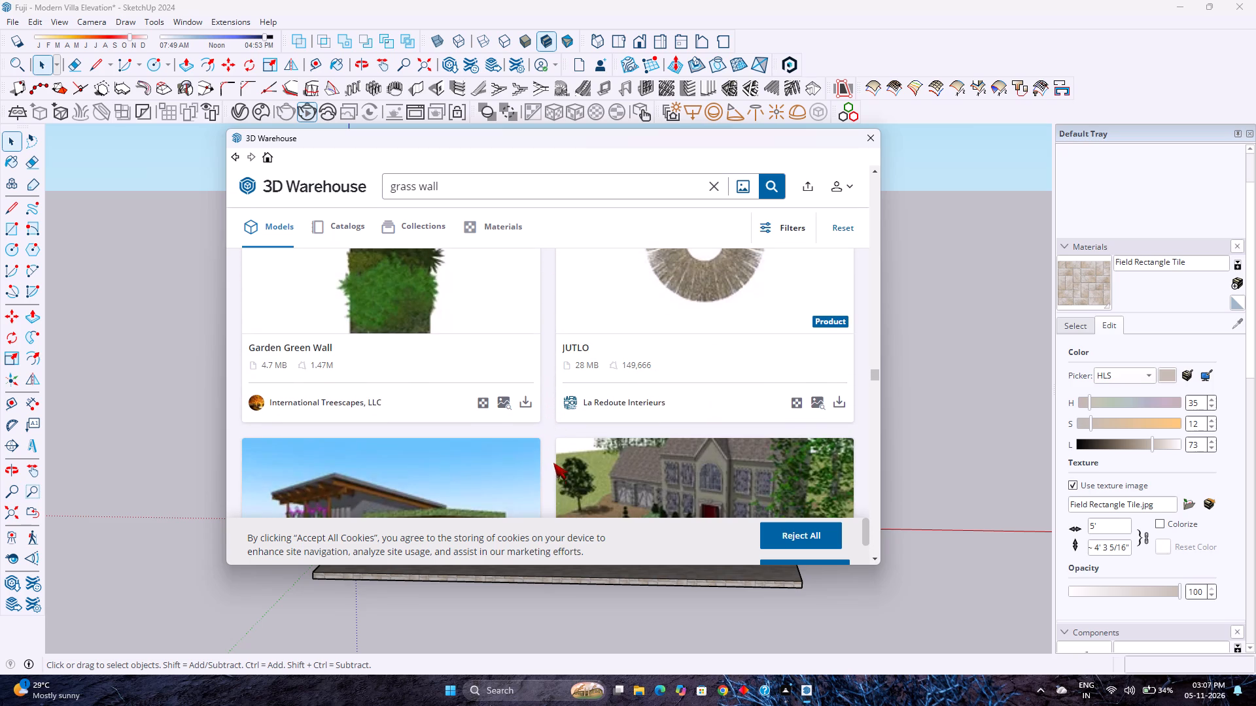
scroll(554, 473, "down", 11)
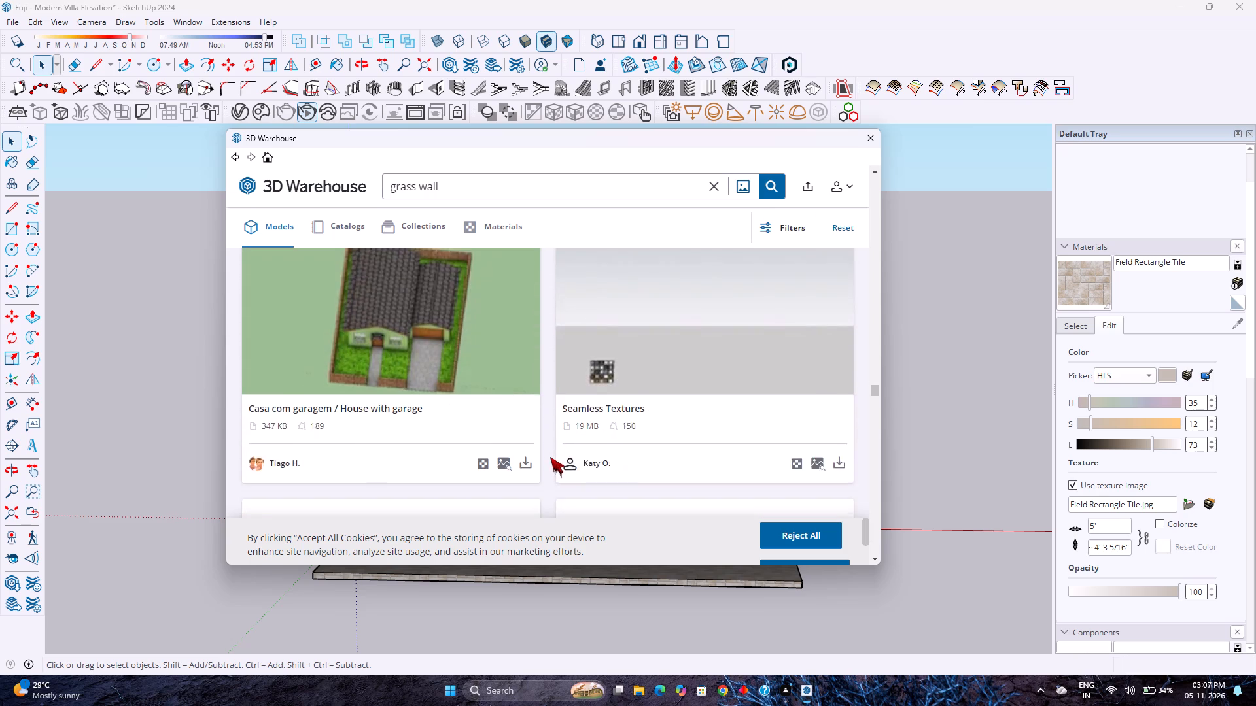
scroll(550, 456, "down", 8)
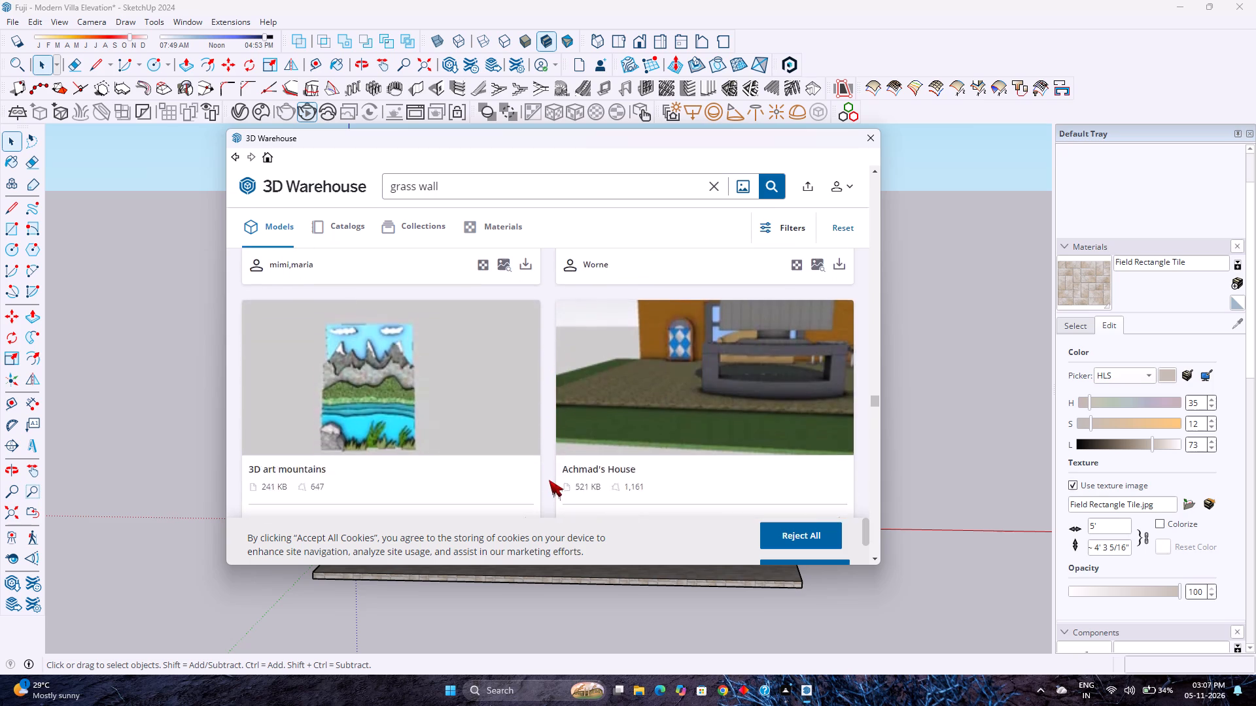
scroll(549, 482, "down", 9)
scroll(537, 411, "down", 3)
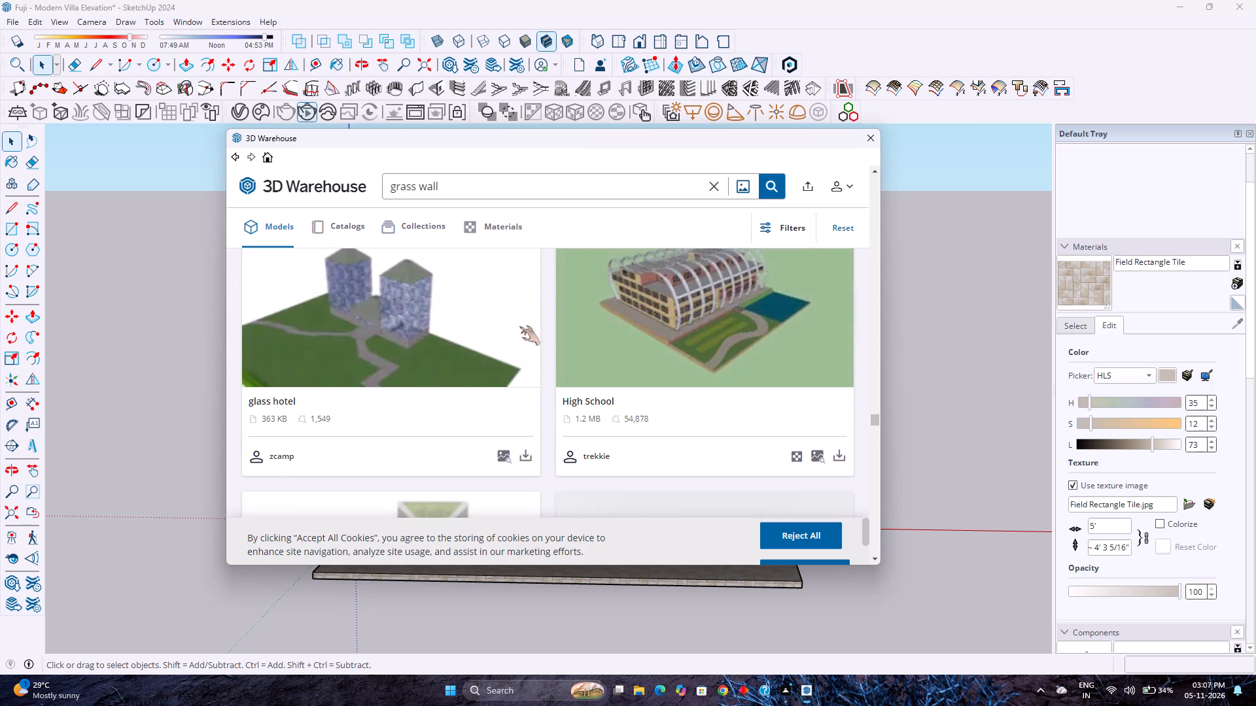
scroll(519, 326, "down", 8)
scroll(567, 383, "down", 1)
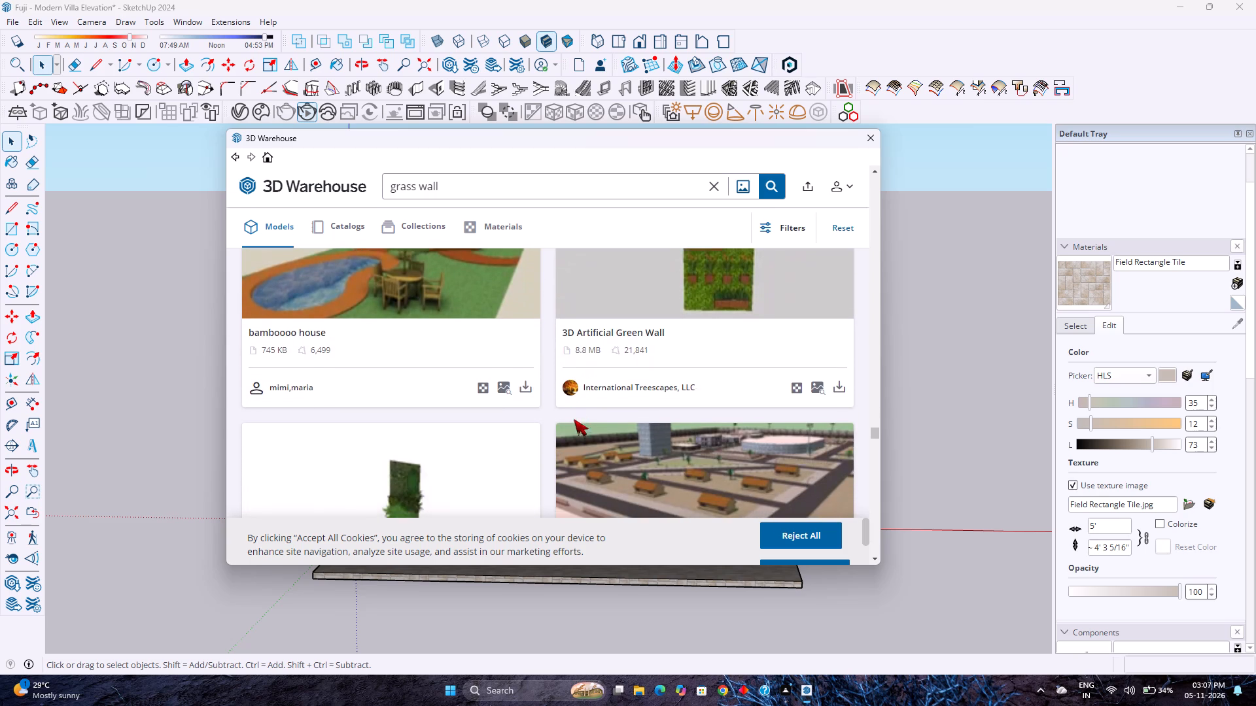
scroll(574, 438, "down", 7)
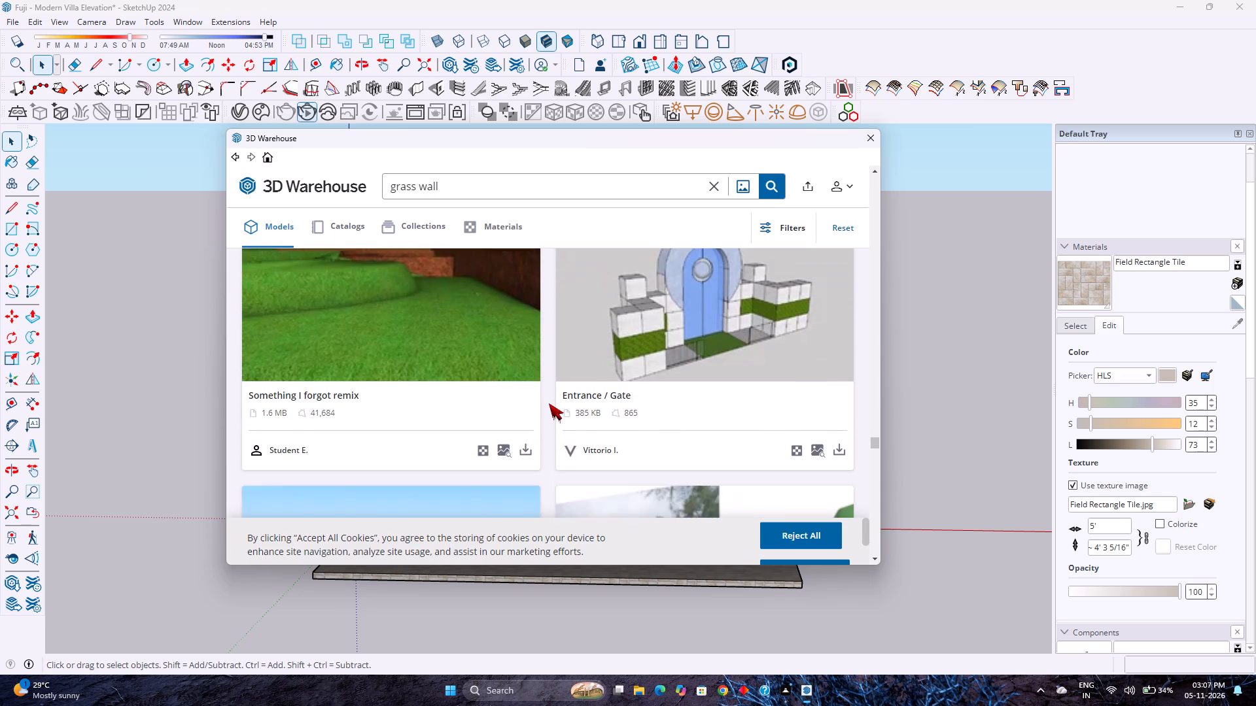
scroll(549, 403, "down", 7)
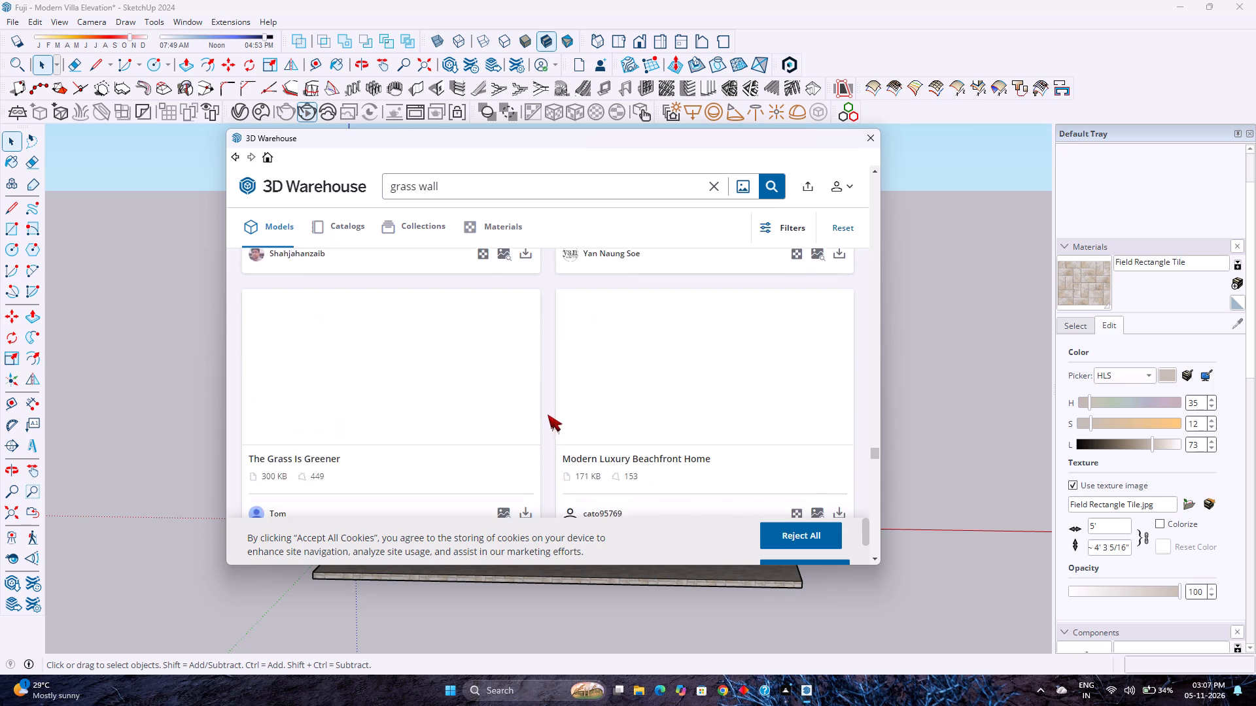
scroll(548, 413, "down", 10)
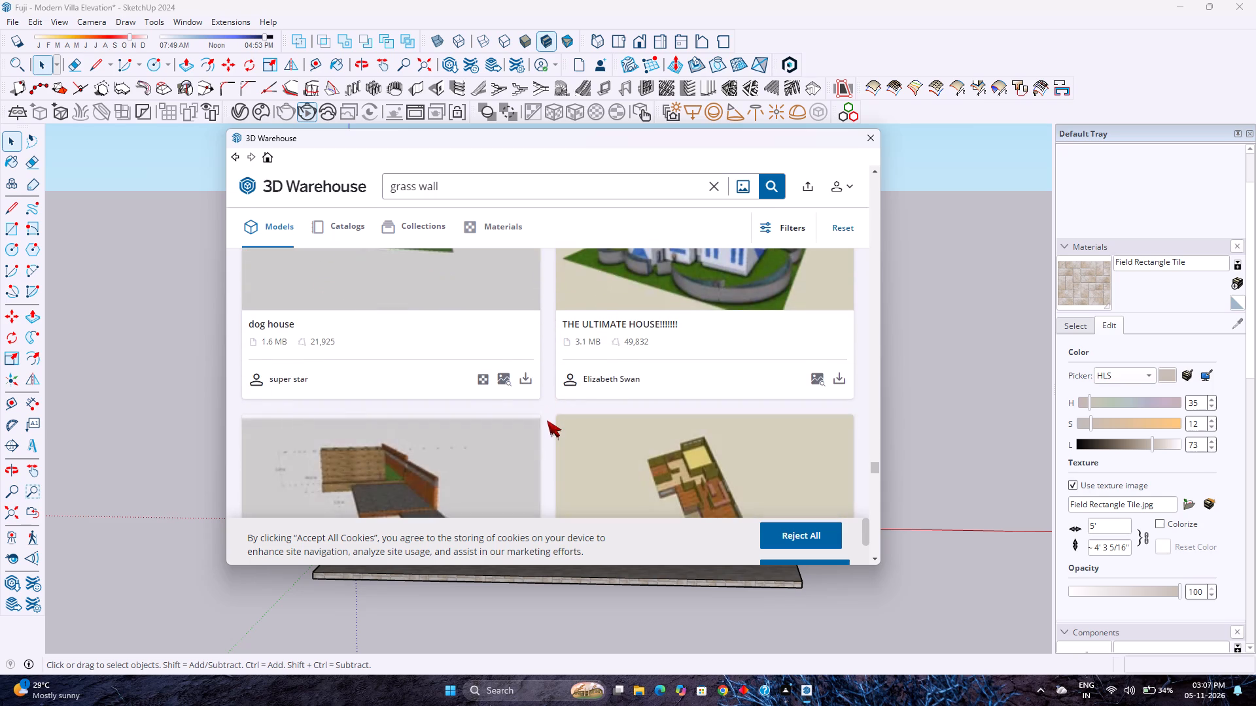
scroll(547, 423, "down", 10)
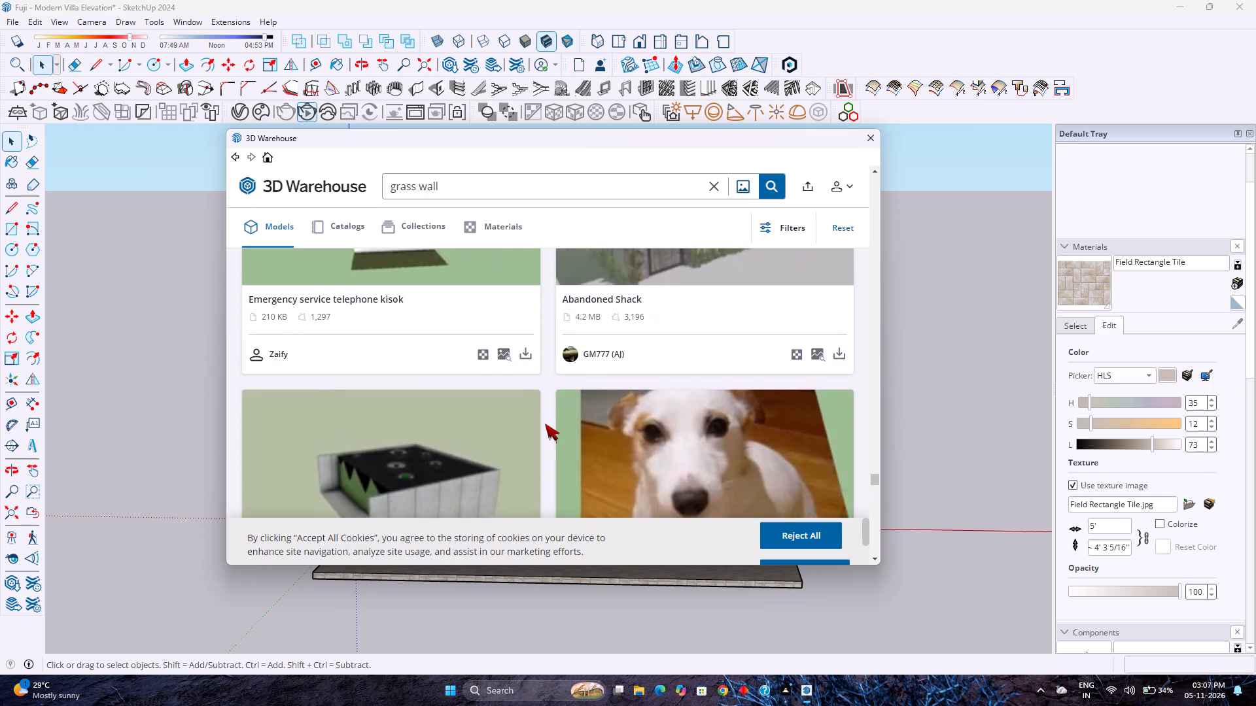
scroll(545, 426, "down", 6)
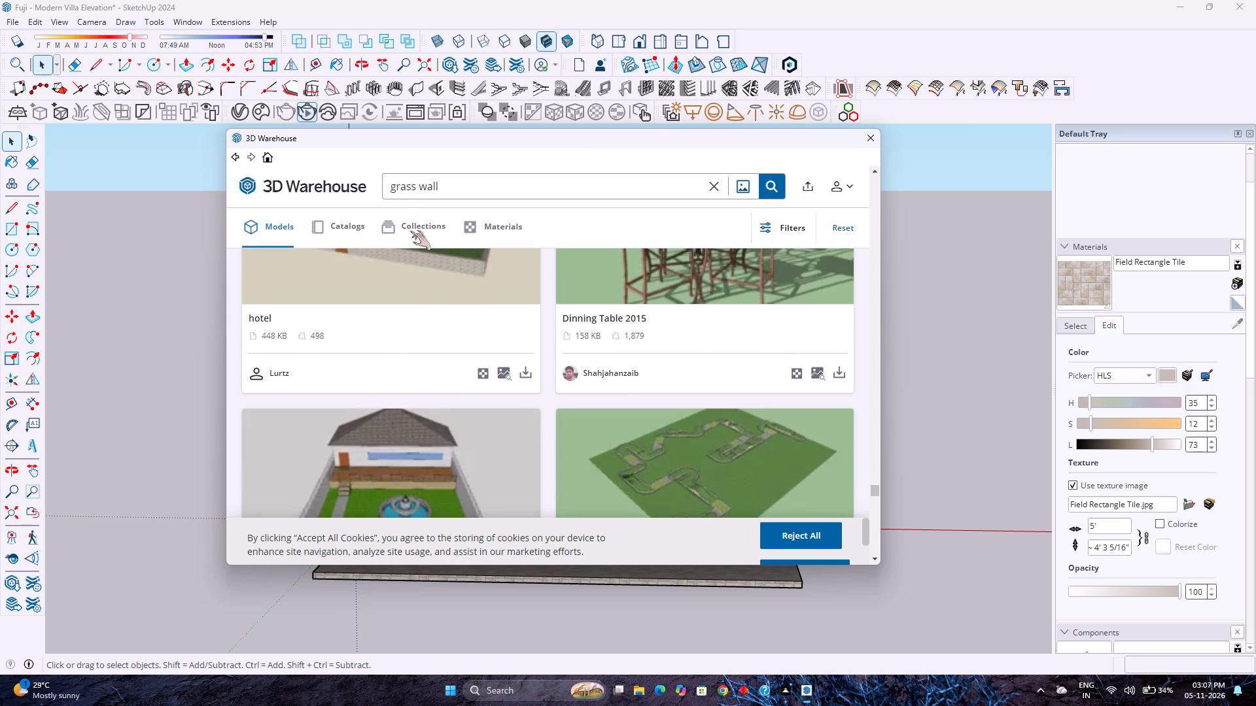
Search the 3D Warehouse models for "plants wall".
left_click_drag(454, 191, 379, 192)
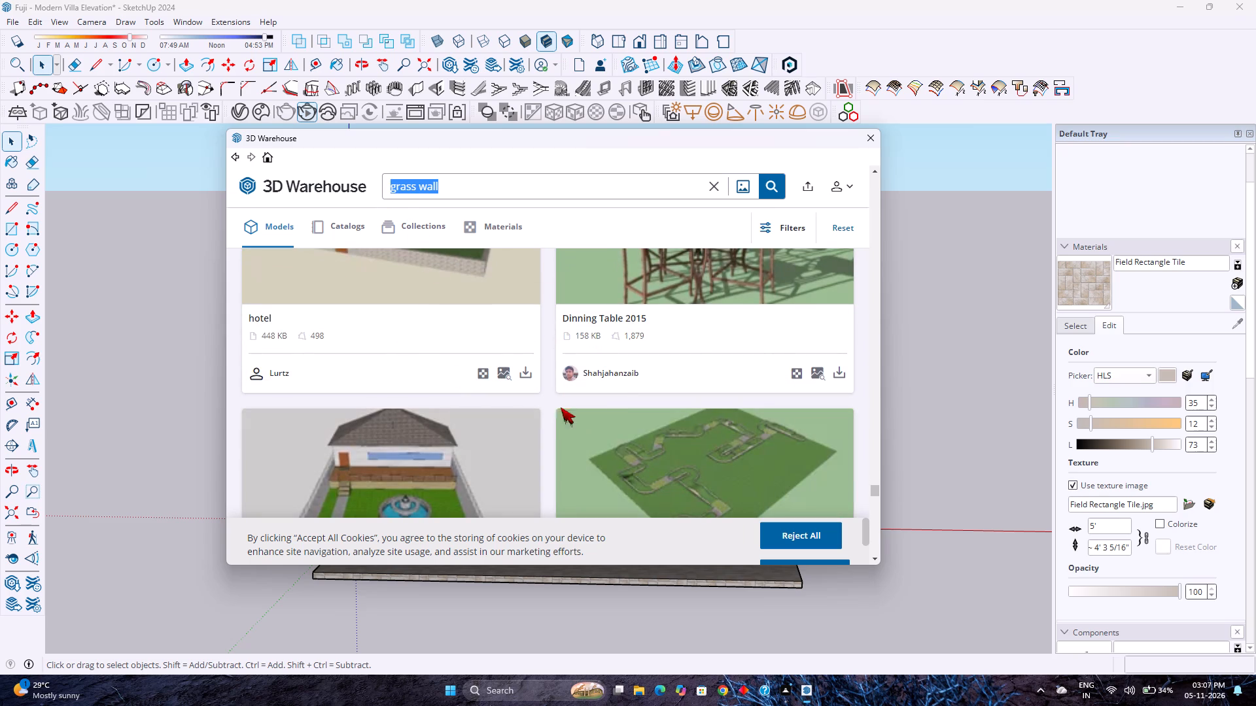
type("plants wala")
key("BackSpace")
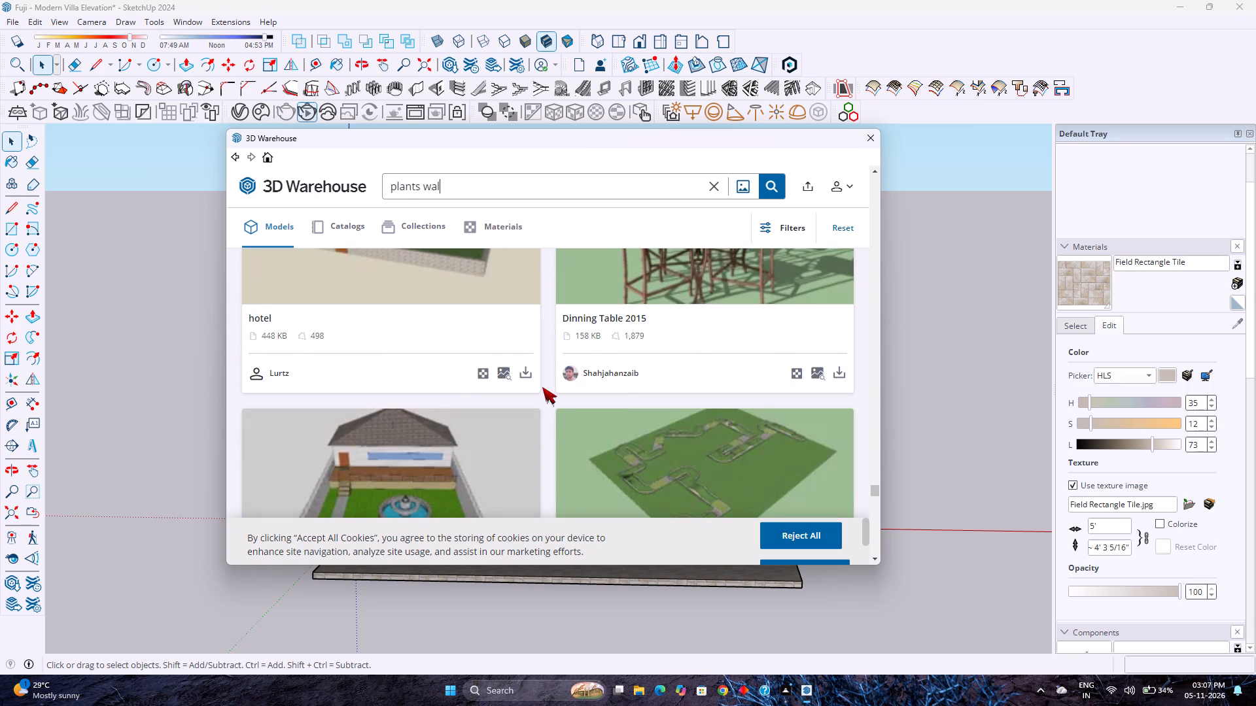
key("l")
key("Return")
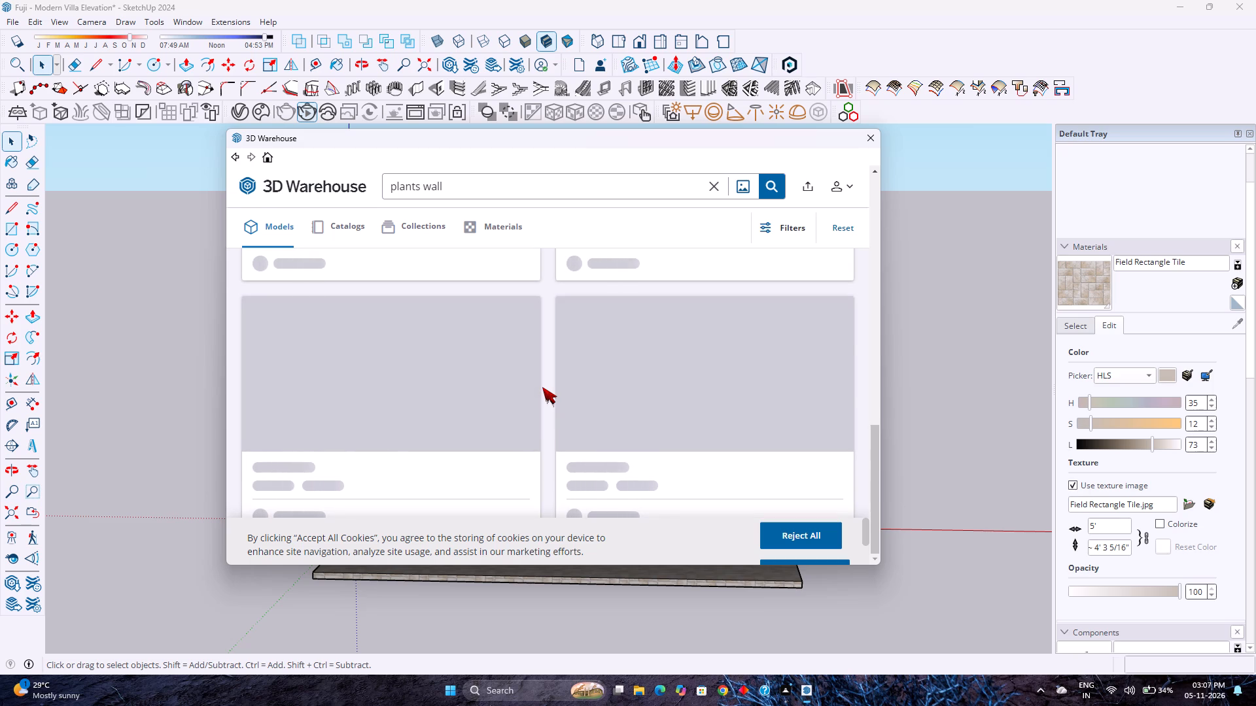
Look through the "plants wall" model results for a green wall that suits the villa, loading more results at the end.
scroll(548, 354, "up", 7)
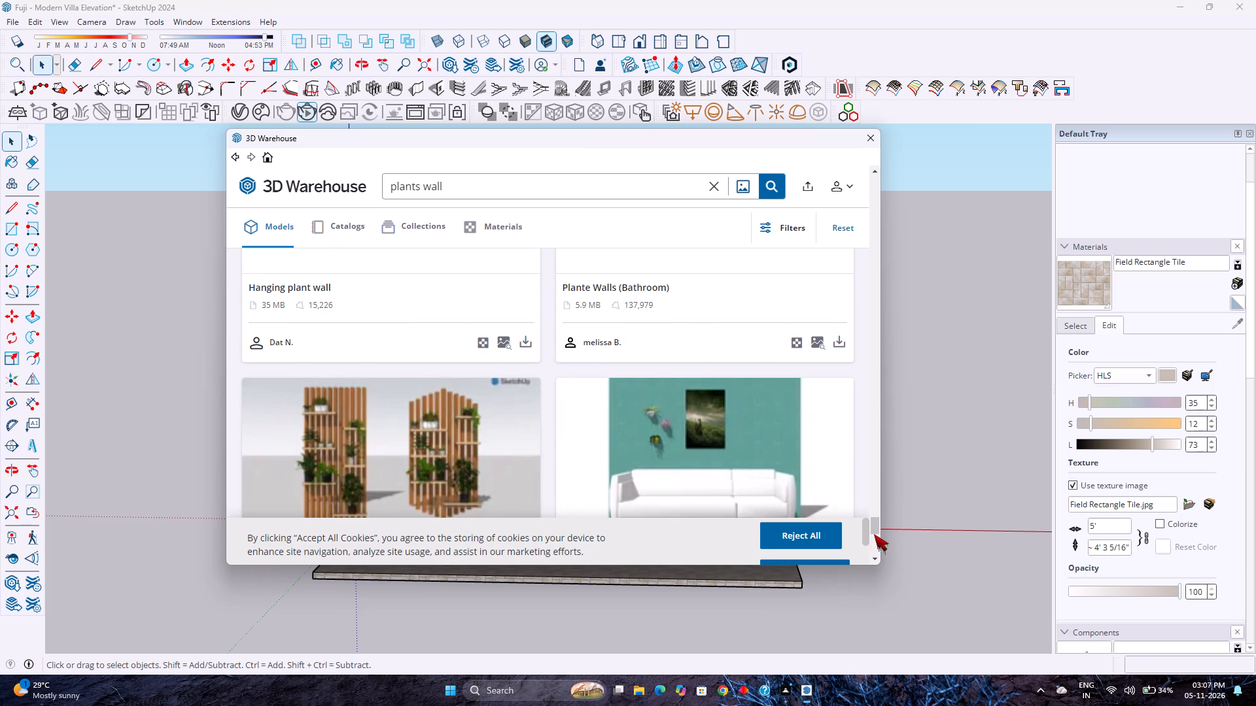
left_click_drag(873, 530, 852, 161)
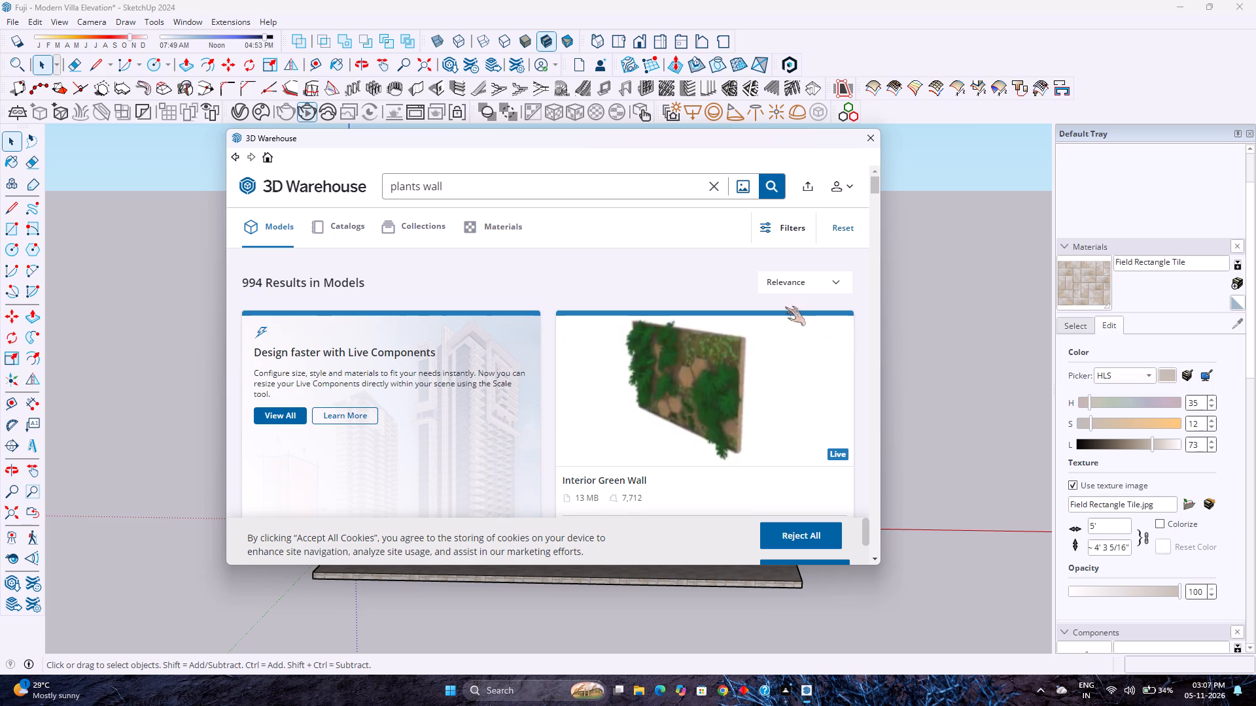
scroll(684, 358, "down", 5)
scroll(619, 344, "down", 4)
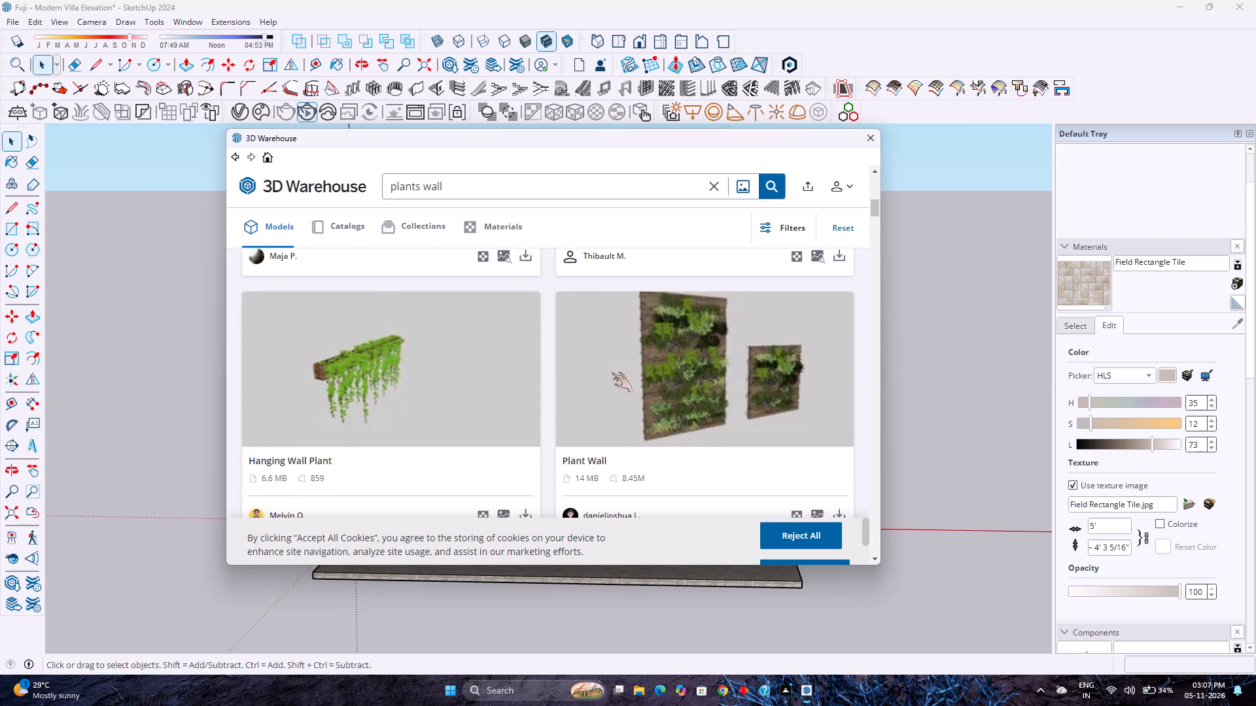
scroll(612, 375, "down", 9)
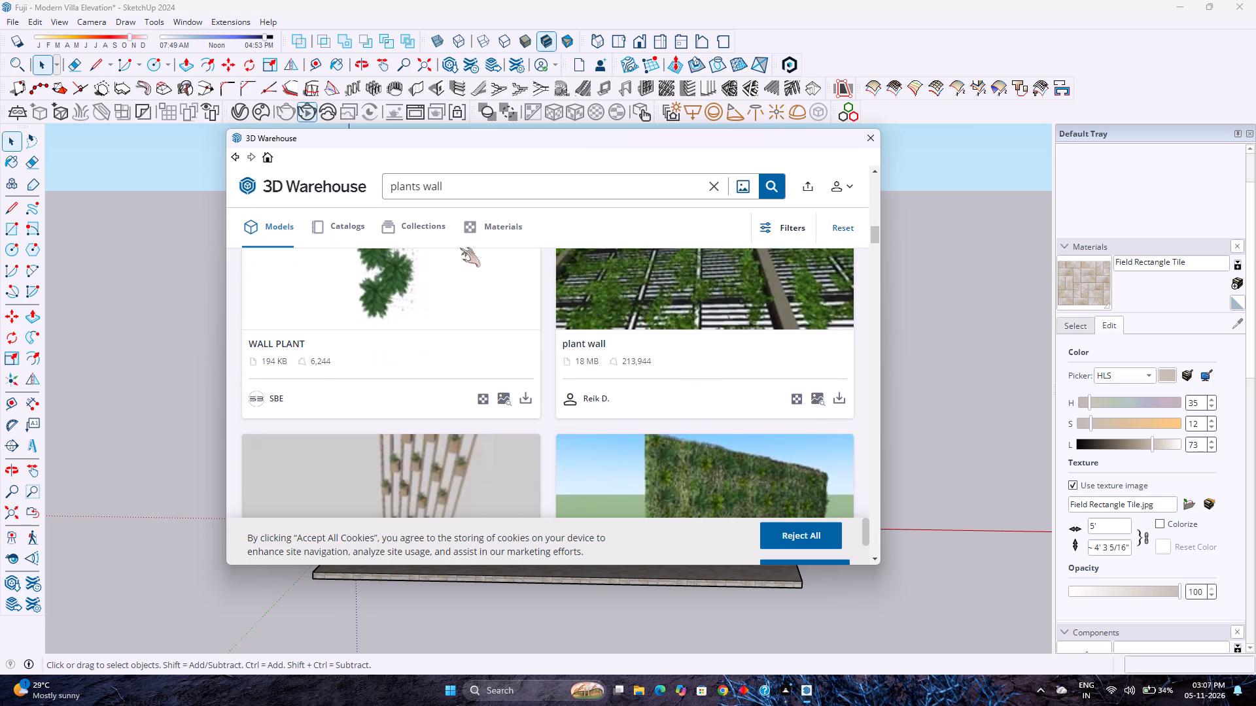
scroll(398, 344, "down", 4)
scroll(436, 365, "up", 1)
scroll(476, 375, "down", 6)
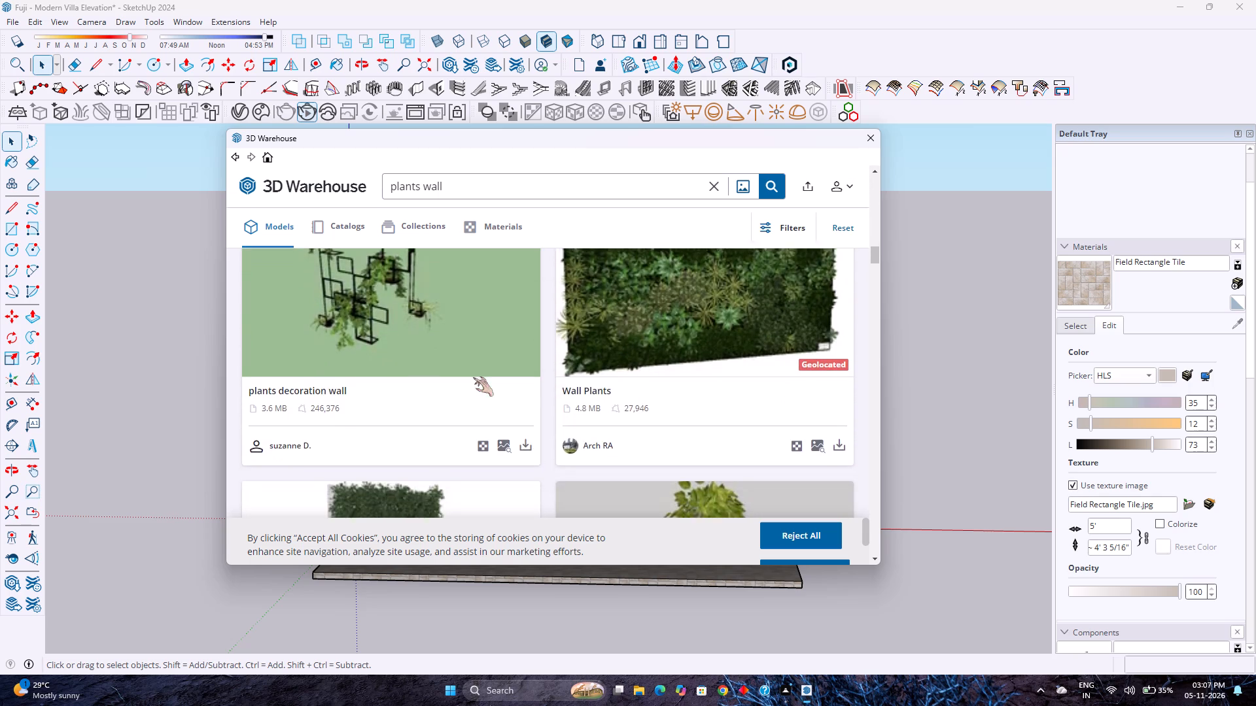
scroll(473, 377, "down", 13)
scroll(464, 379, "up", 1)
scroll(464, 379, "down", 11)
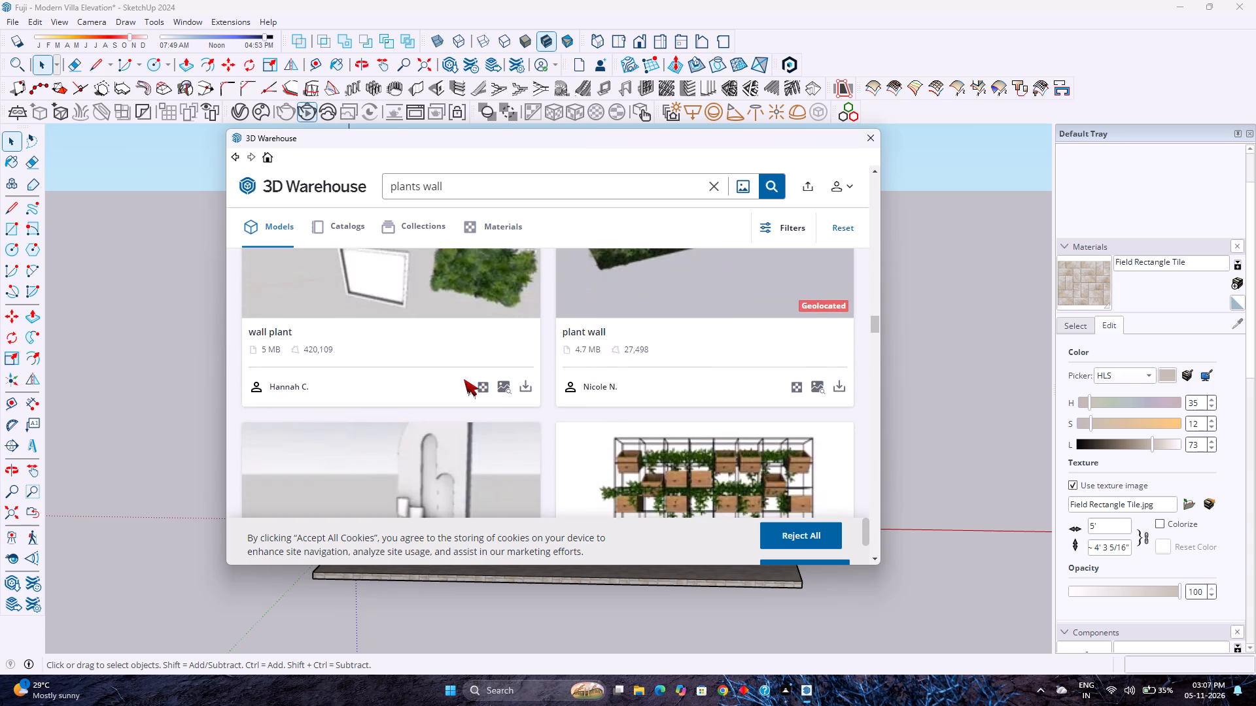
scroll(464, 379, "down", 10)
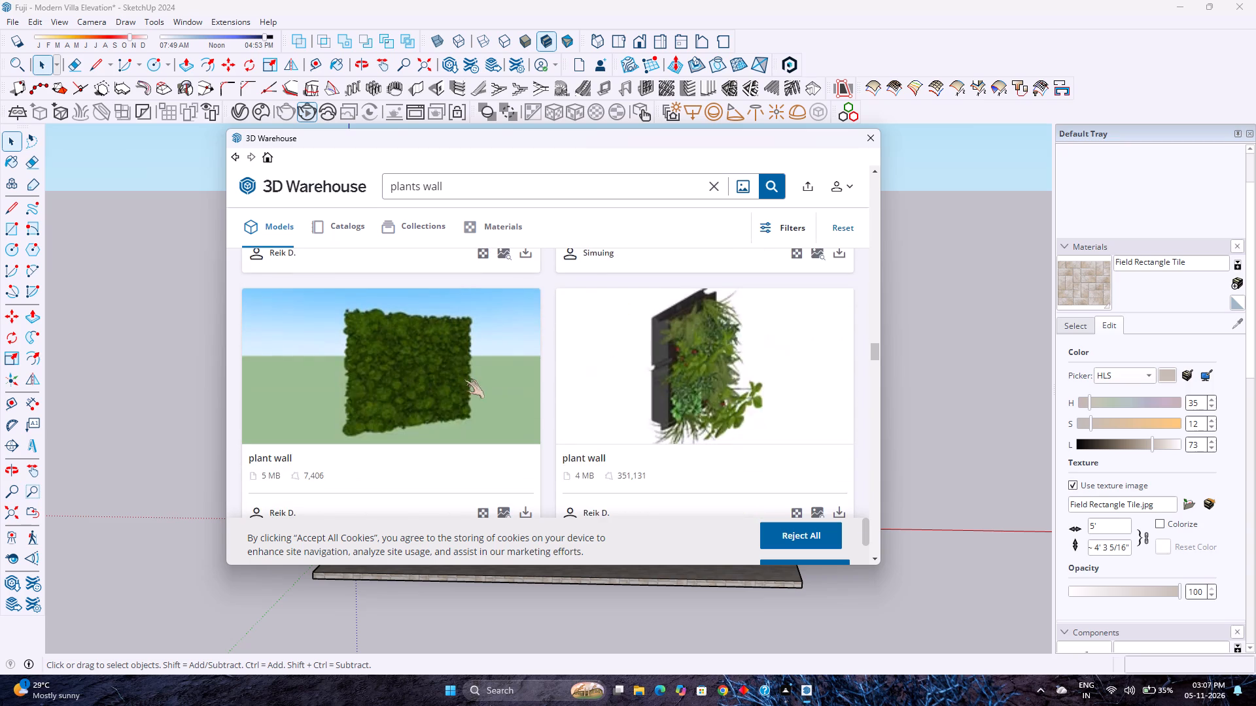
scroll(464, 379, "down", 8)
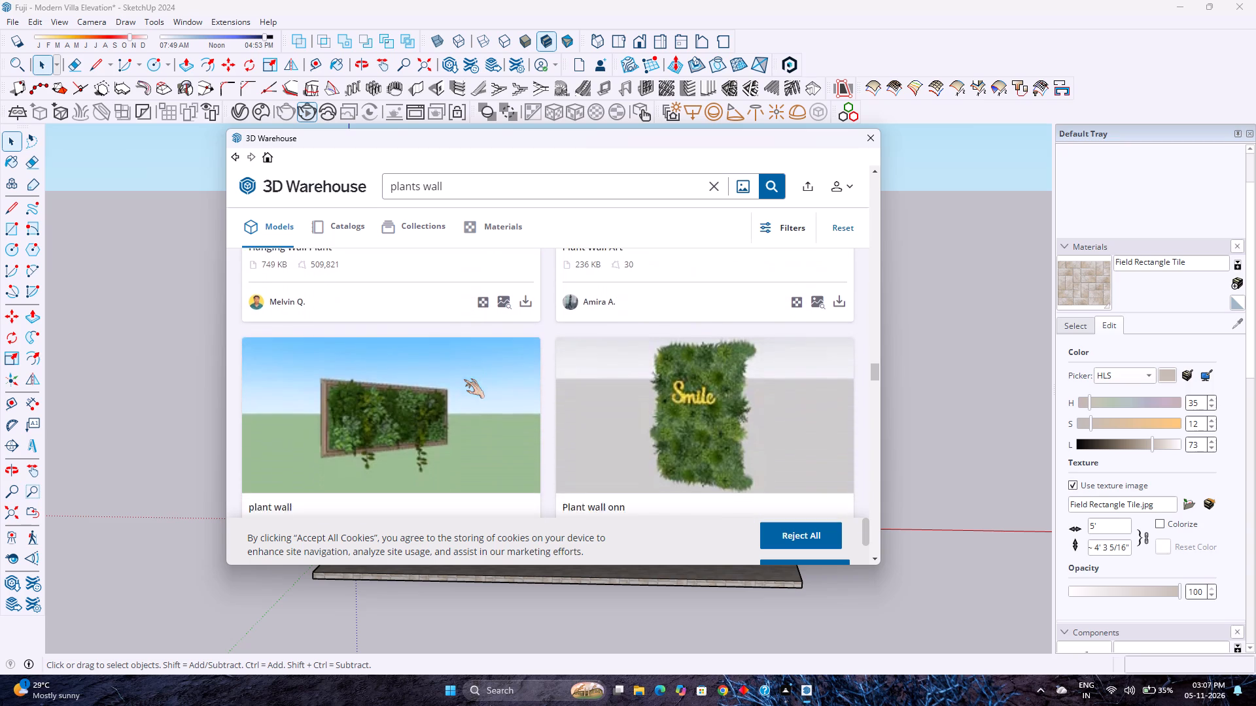
scroll(464, 379, "down", 12)
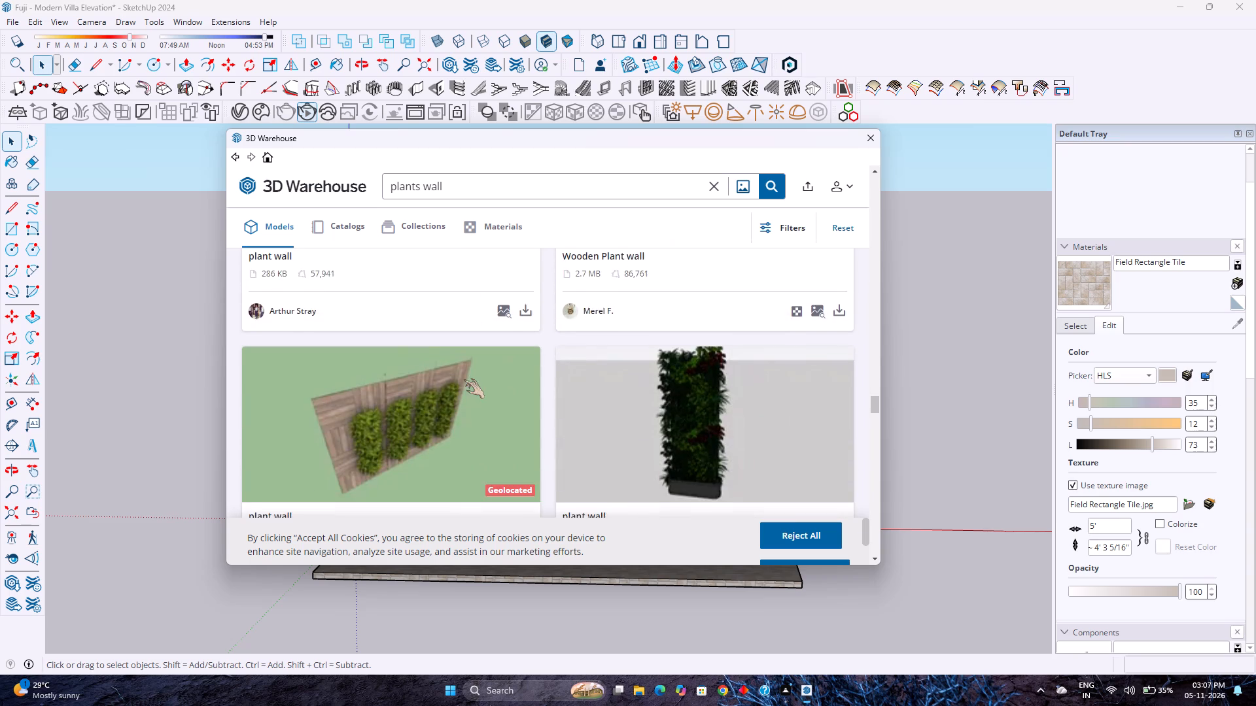
scroll(464, 379, "down", 6)
scroll(464, 379, "up", 2)
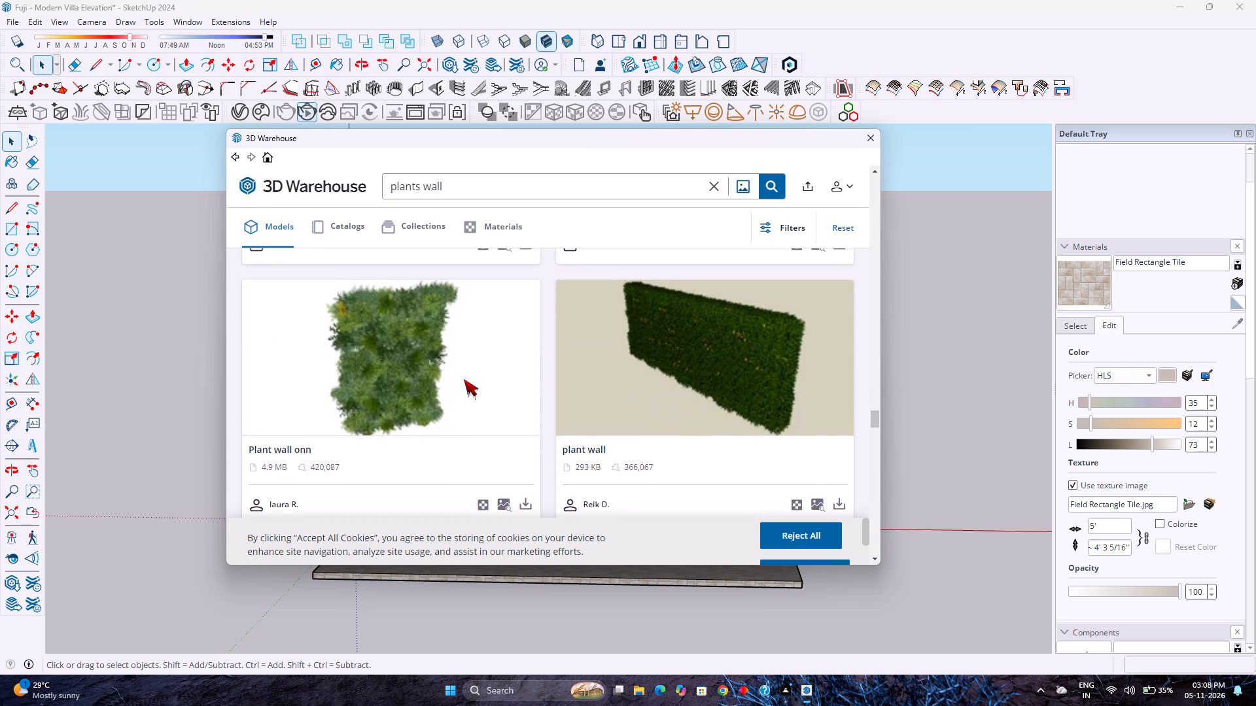
scroll(464, 379, "up", 1)
scroll(464, 379, "down", 9)
scroll(464, 379, "up", 4)
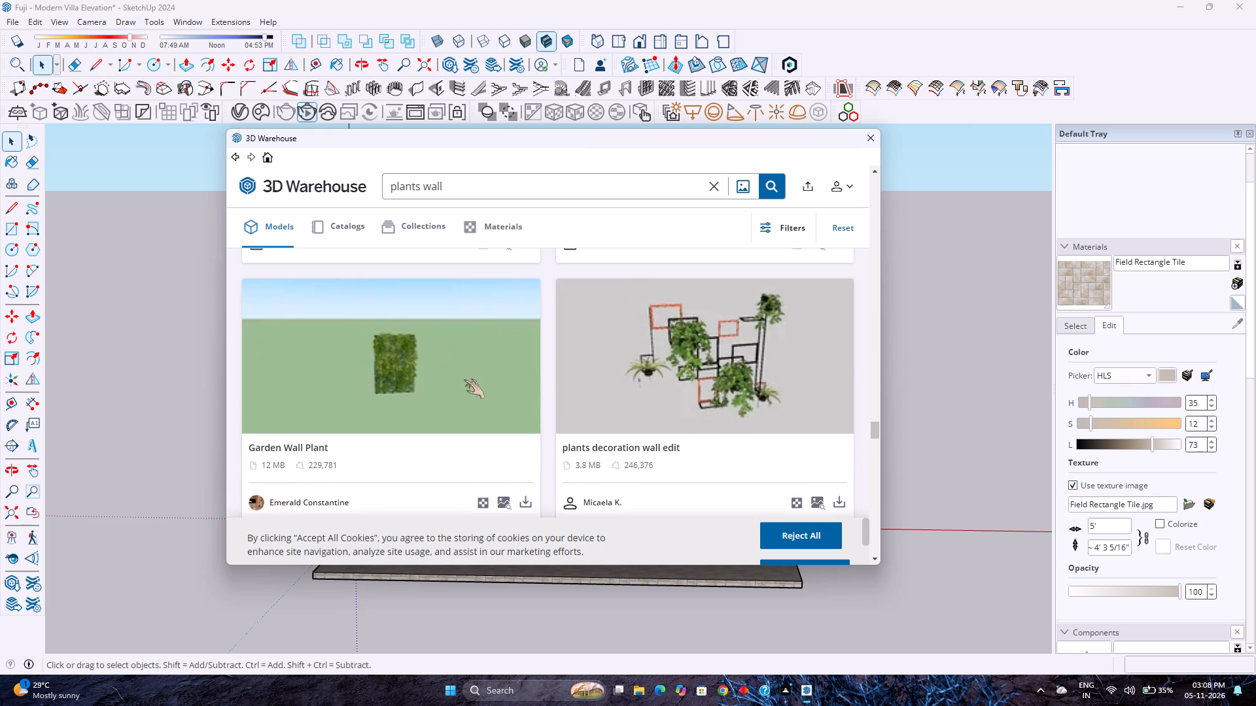
scroll(464, 379, "down", 13)
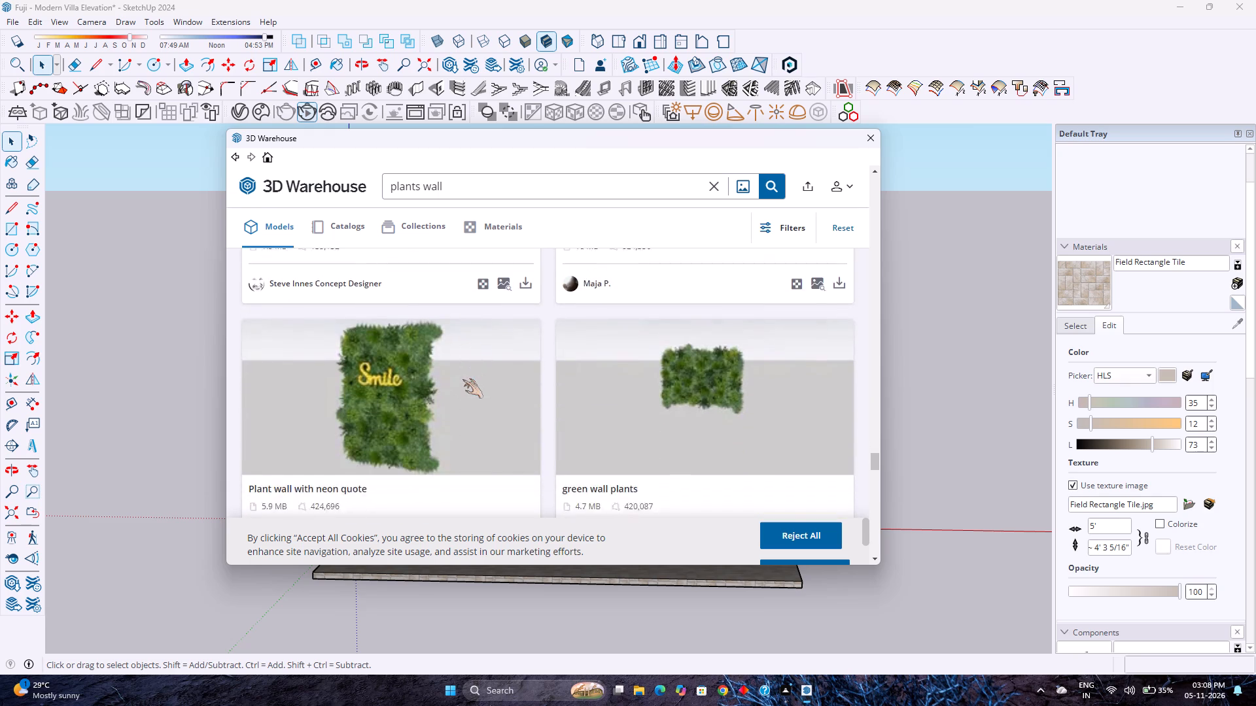
scroll(462, 379, "down", 8)
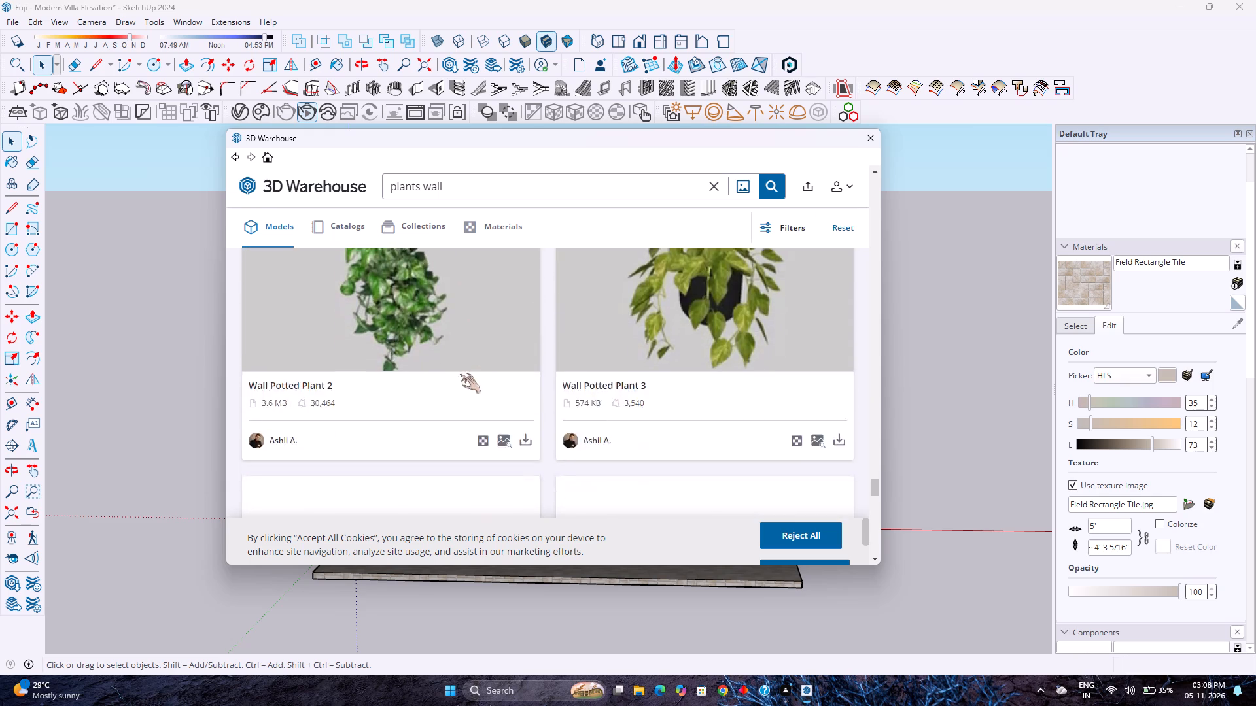
scroll(460, 374, "down", 11)
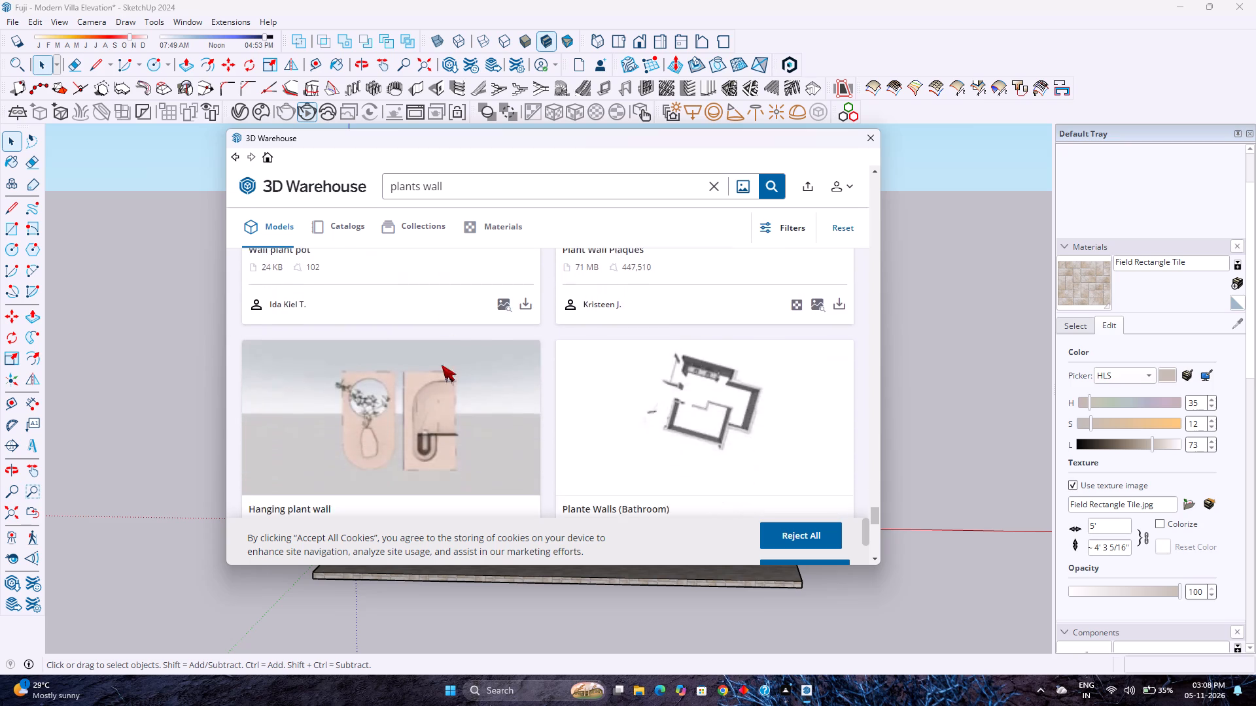
scroll(442, 365, "down", 11)
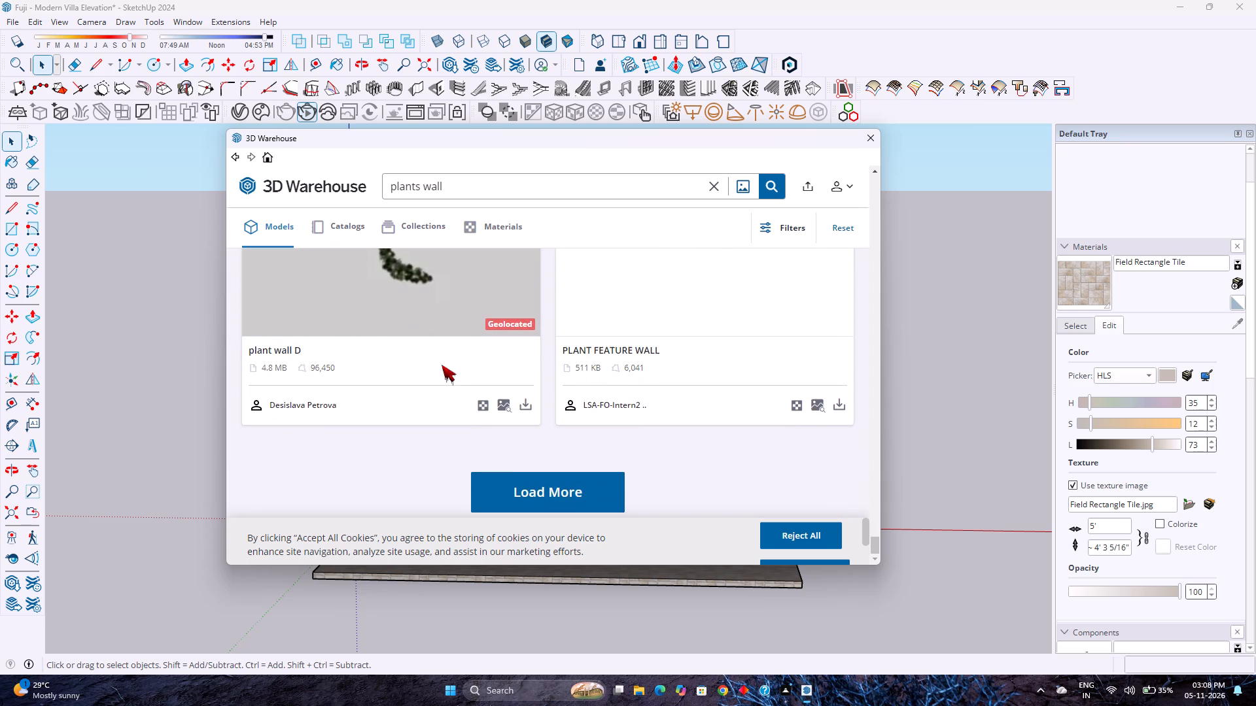
scroll(442, 365, "down", 1)
left_click(521, 494)
Search the 3D Warehouse models for "bush wall".
left_click(419, 184)
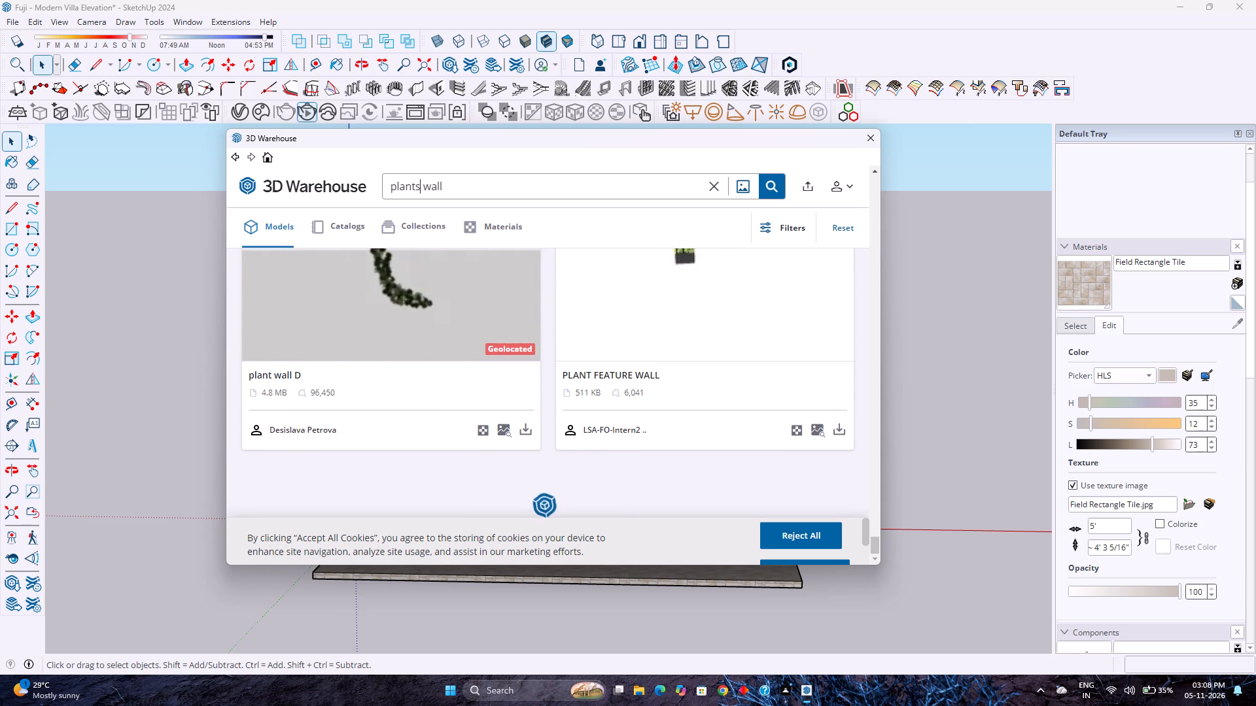
key("BackSpace")
key("BackSpace")
key("BackSpace")
key("BackSpace")
key("BackSpace")
key("BackSpace")
key("BackSpace")
key("BackSpace")
key("BackSpace")
key("BackSpace")
key("BackSpace")
key("BackSpace")
key("BackSpace")
key("BackSpace")
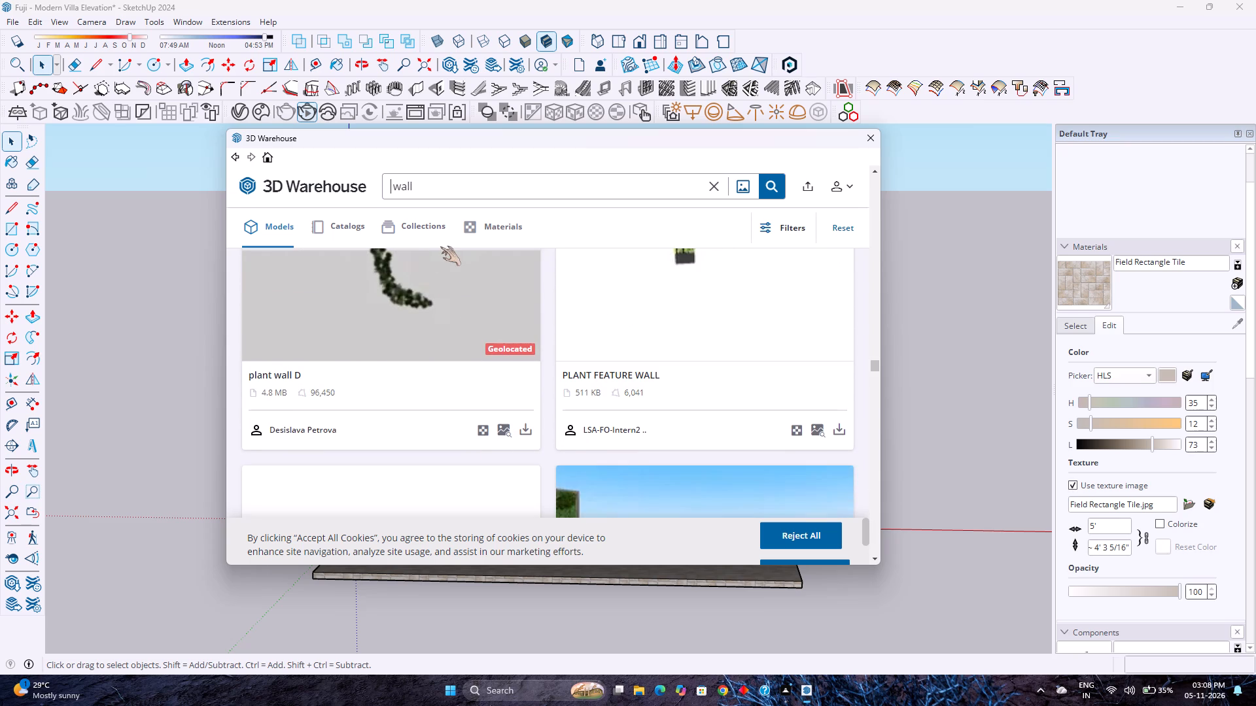
type("bush")
key("Return")
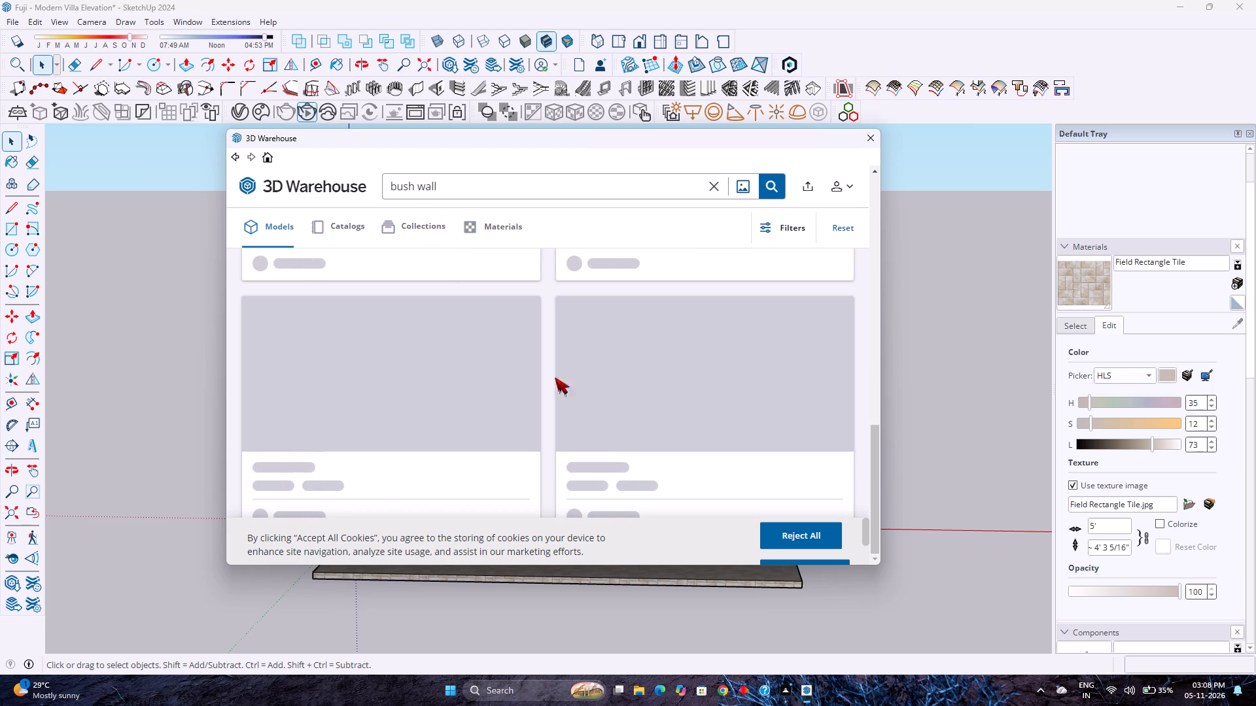
Look through the "bush wall" model results from the start for a hedge or green wall that suits the villa.
scroll(592, 410, "up", 5)
left_click_drag(869, 353, 876, 230)
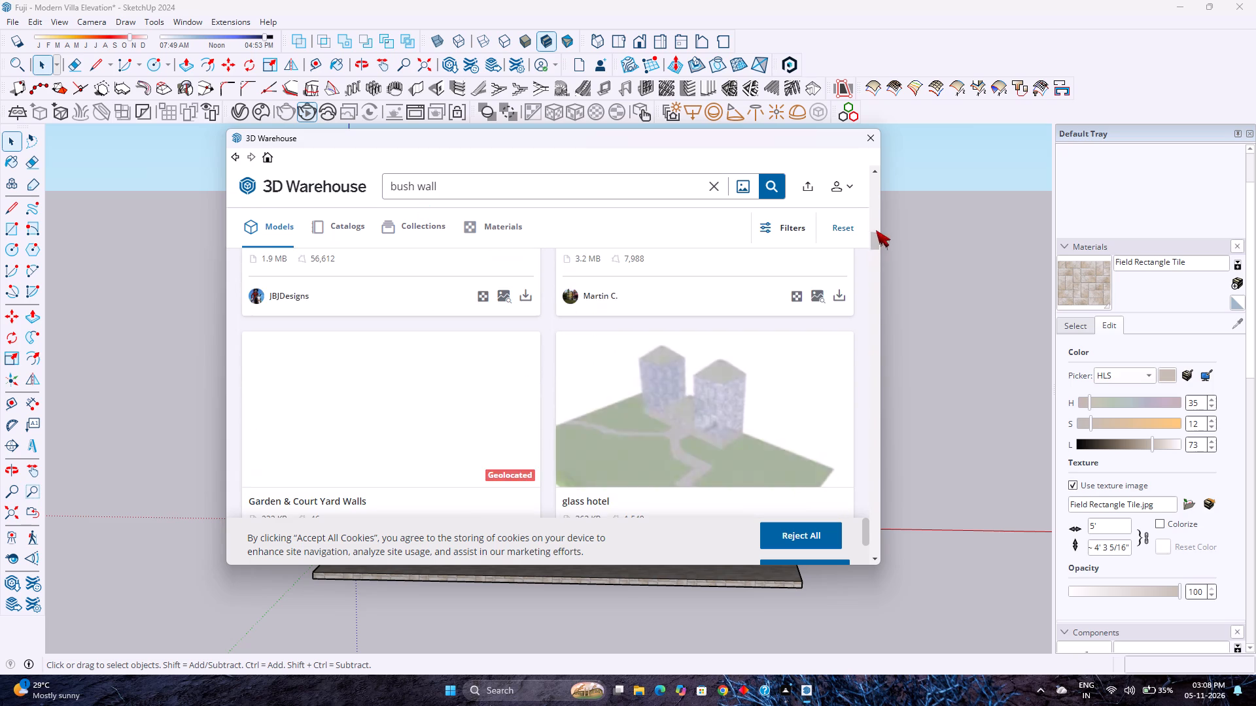
left_click_drag(876, 230, 867, 136)
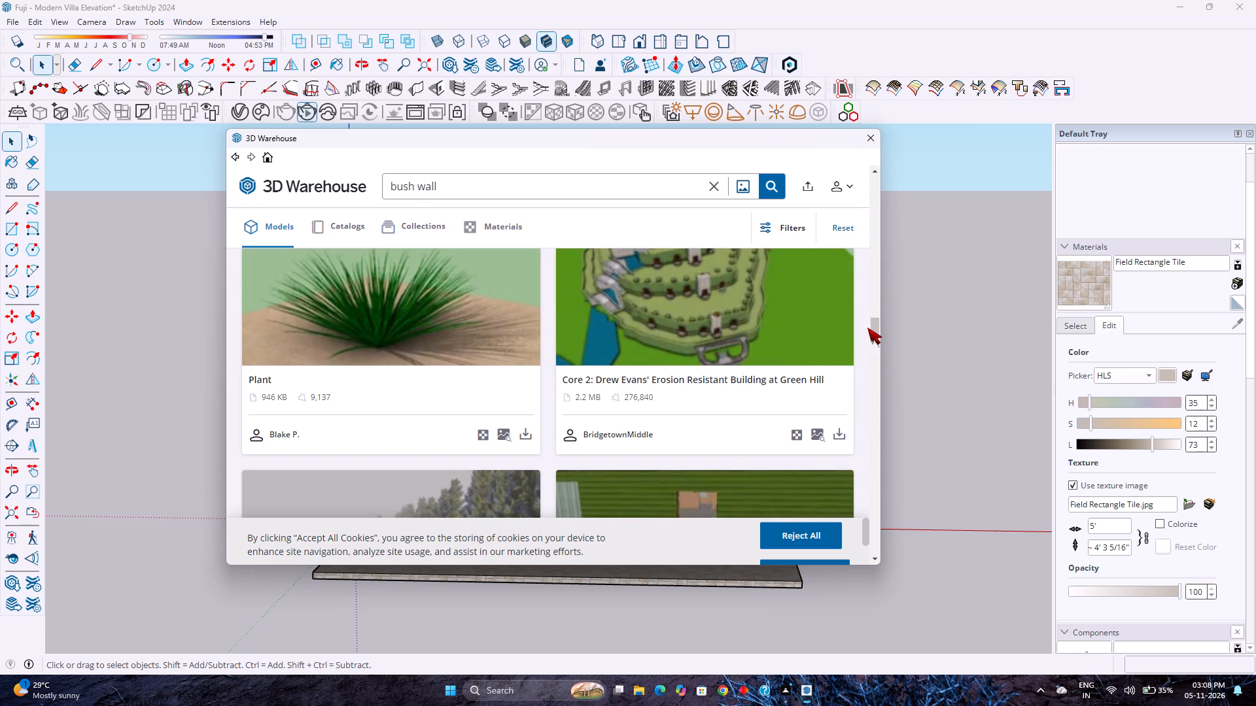
left_click_drag(875, 327, 874, 158)
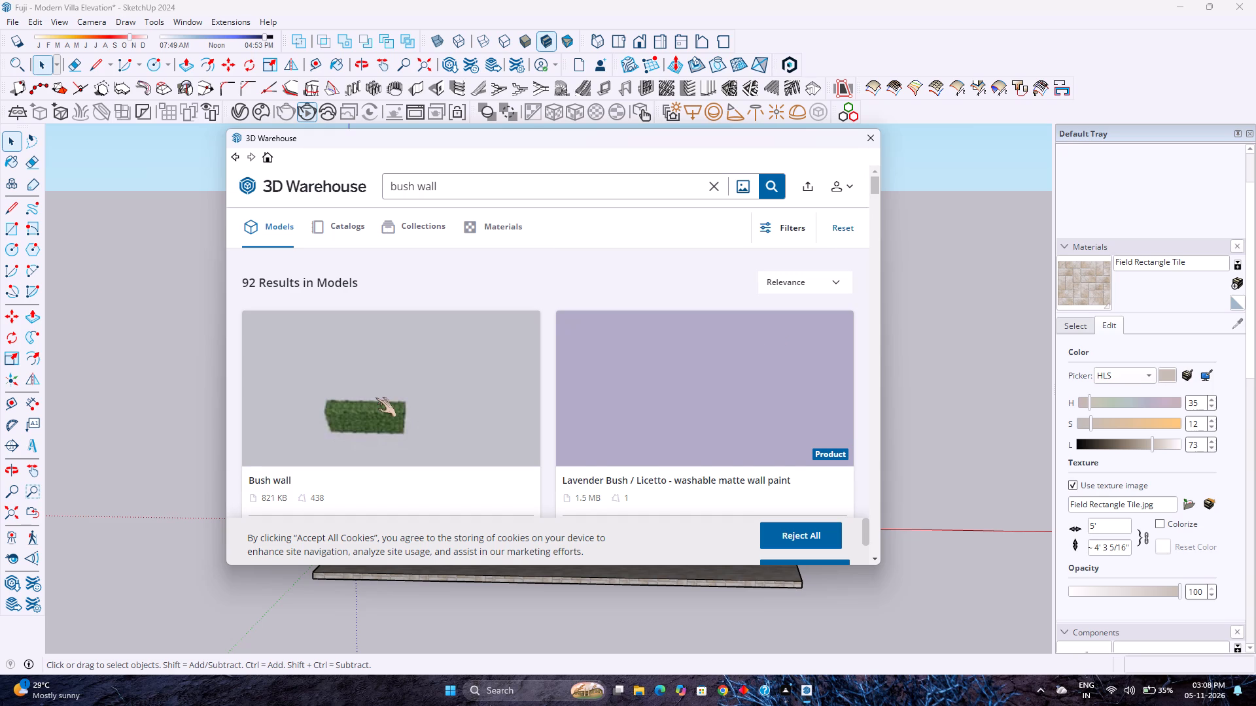
scroll(376, 397, "down", 2)
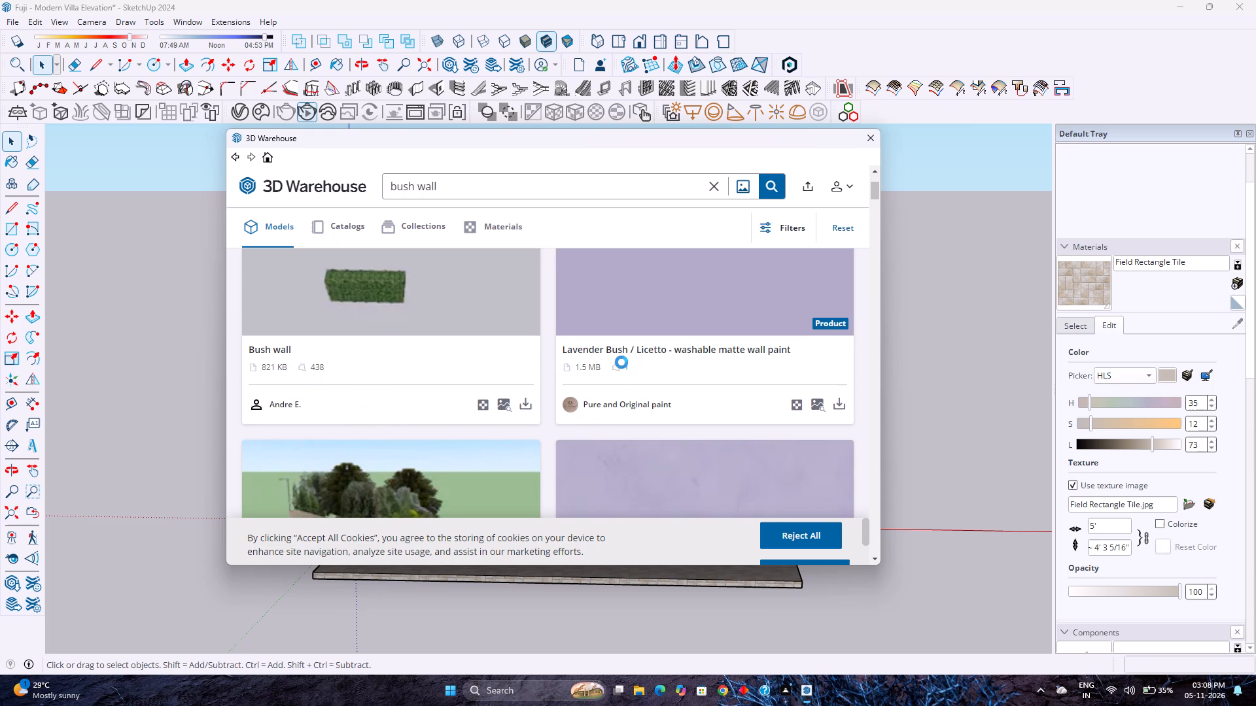
scroll(537, 394, "up", 7)
scroll(559, 363, "down", 4)
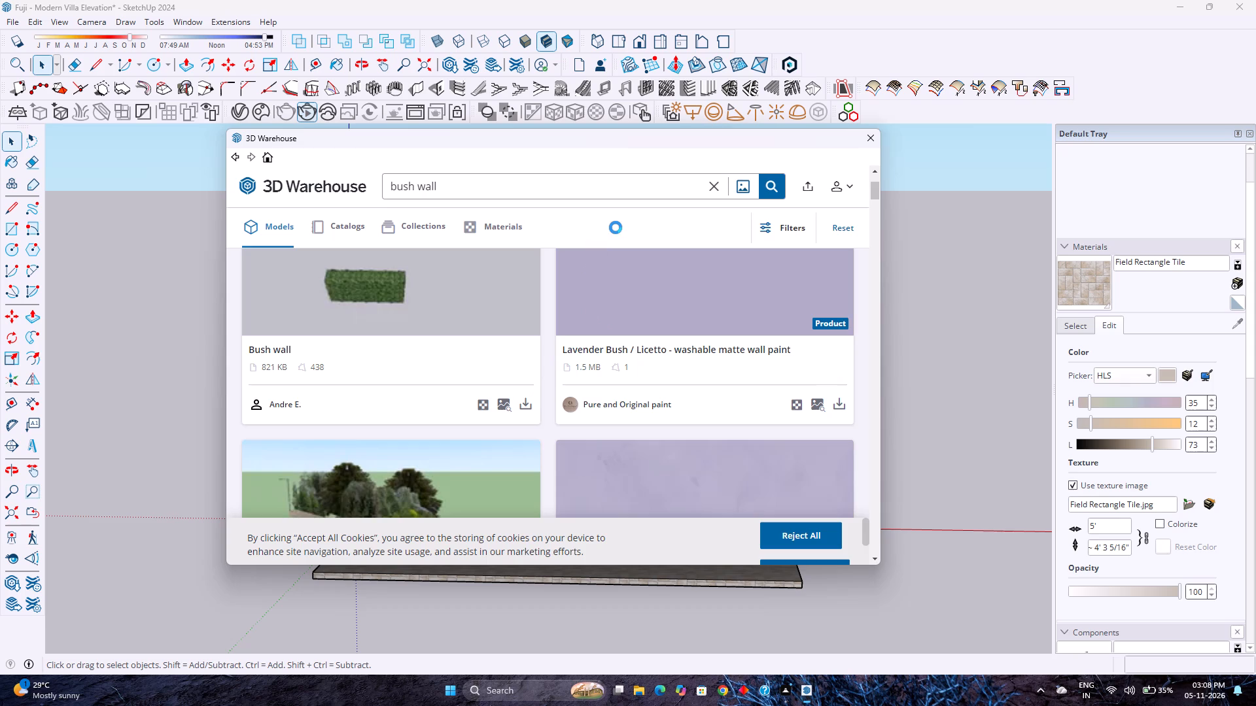
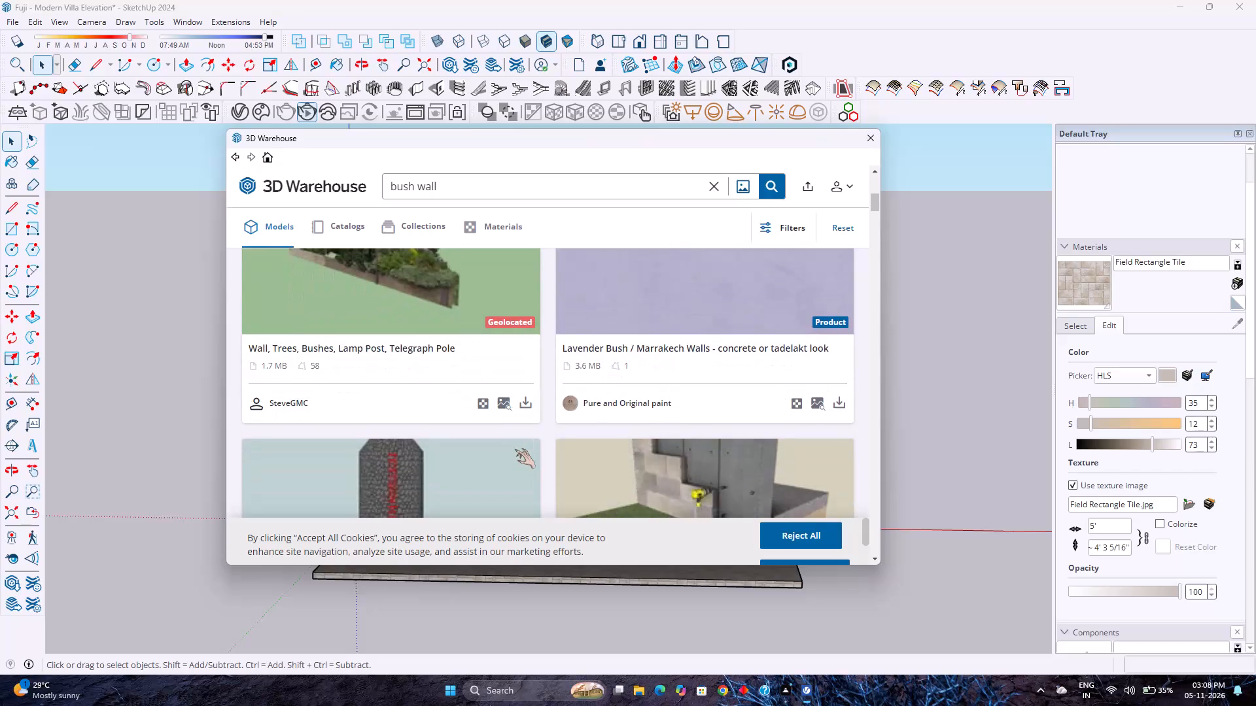
Browse the "bush wall" model results for a suitable hedge or green wall.
scroll(515, 449, "down", 9)
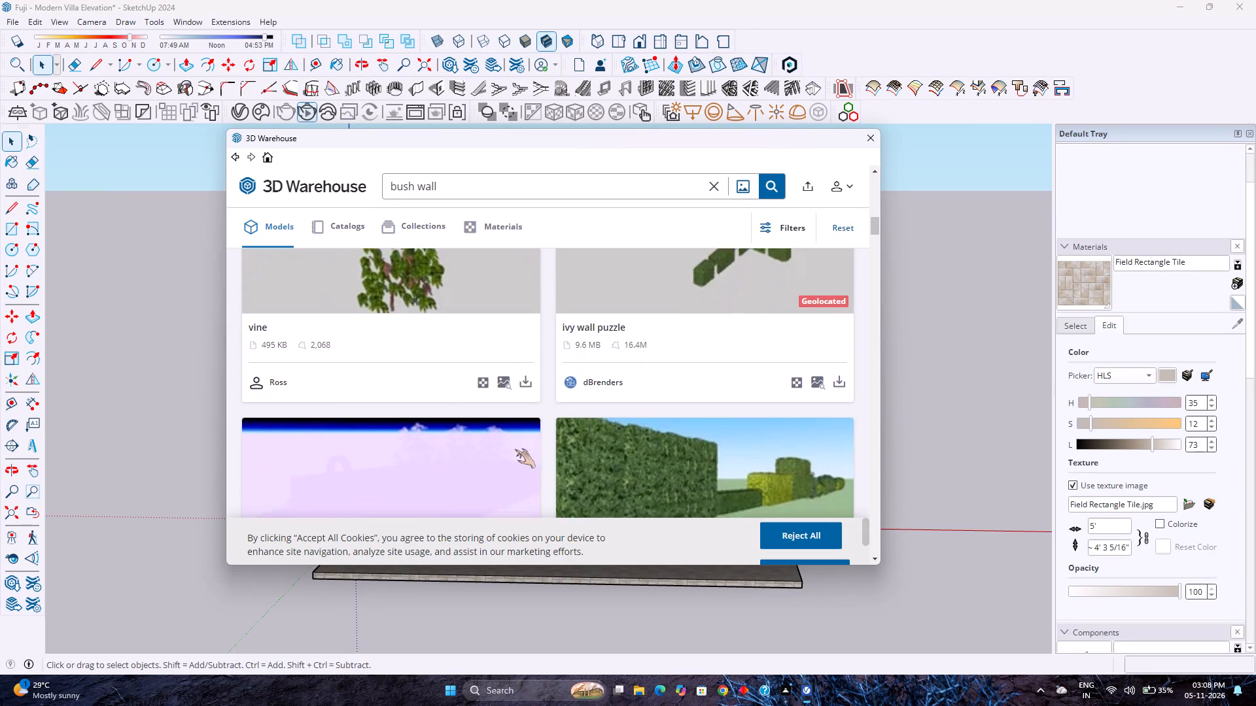
scroll(515, 449, "down", 2)
scroll(515, 449, "up", 3)
scroll(515, 449, "down", 9)
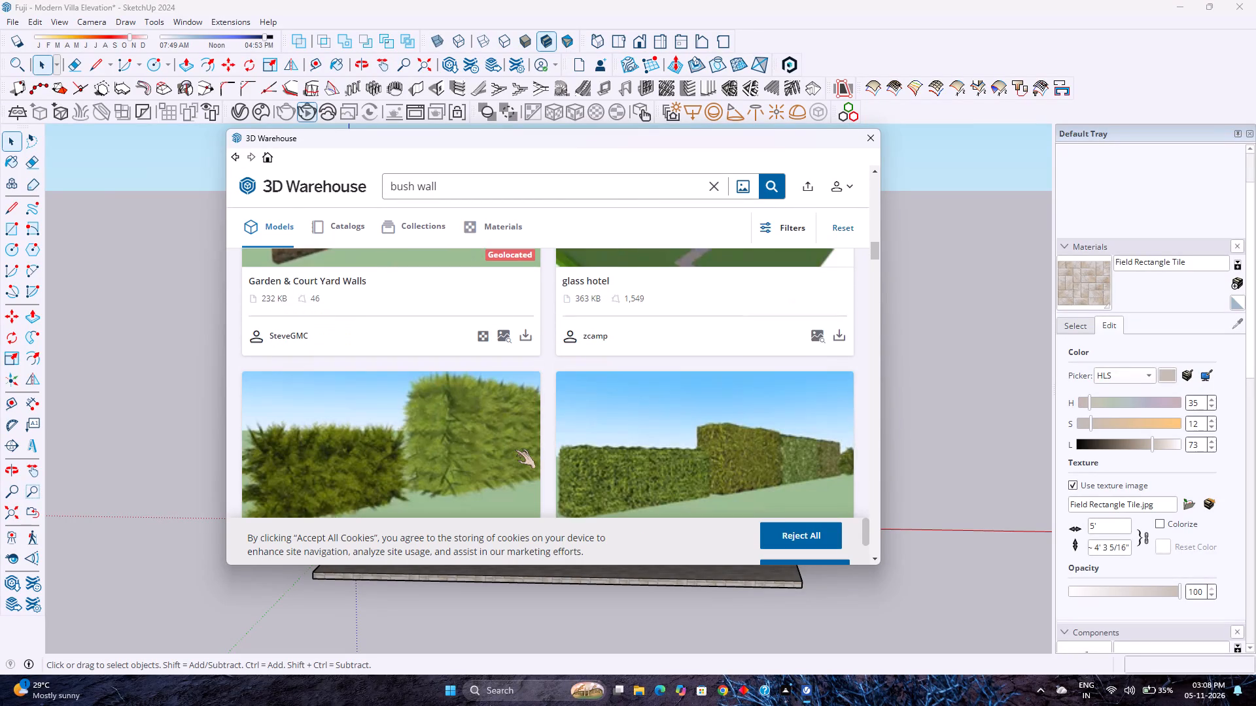
scroll(515, 449, "down", 9)
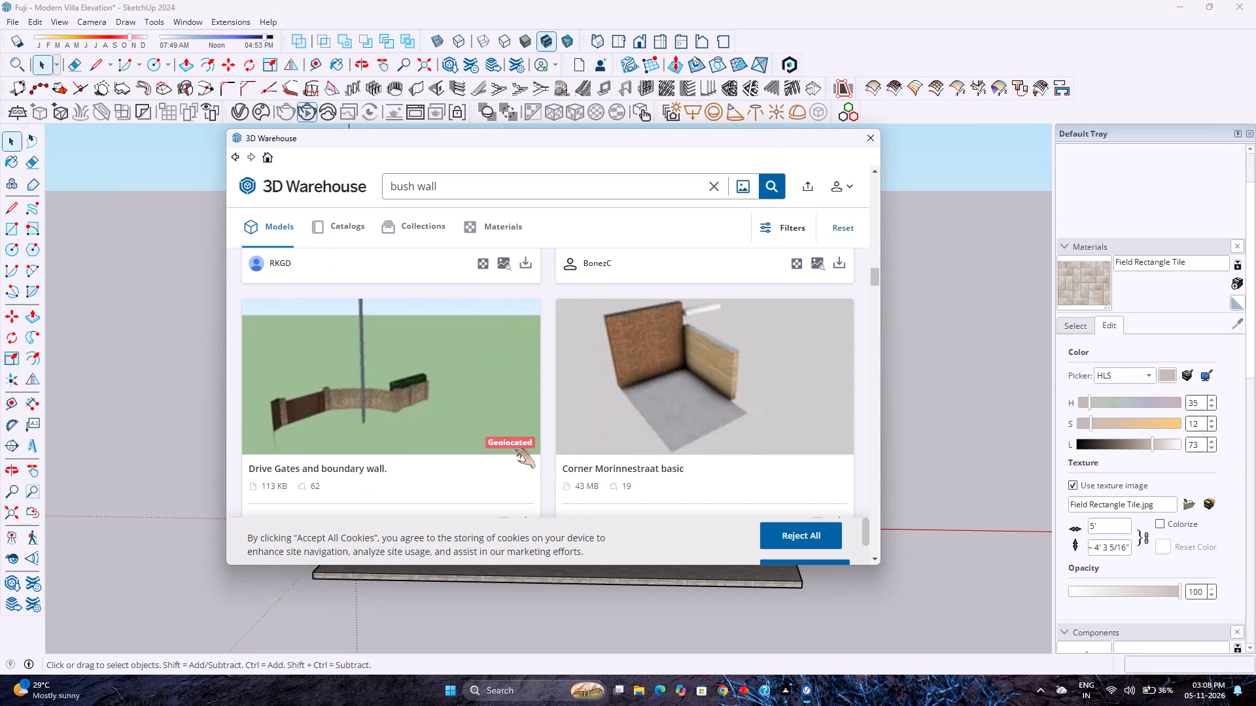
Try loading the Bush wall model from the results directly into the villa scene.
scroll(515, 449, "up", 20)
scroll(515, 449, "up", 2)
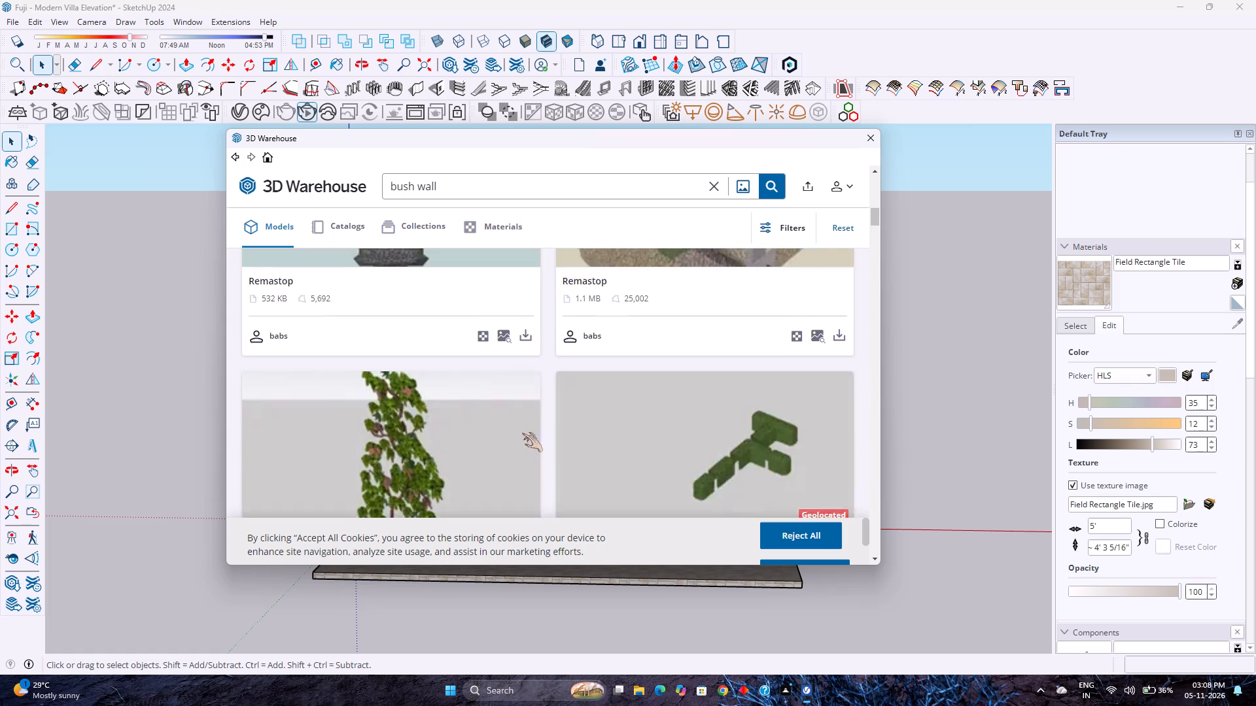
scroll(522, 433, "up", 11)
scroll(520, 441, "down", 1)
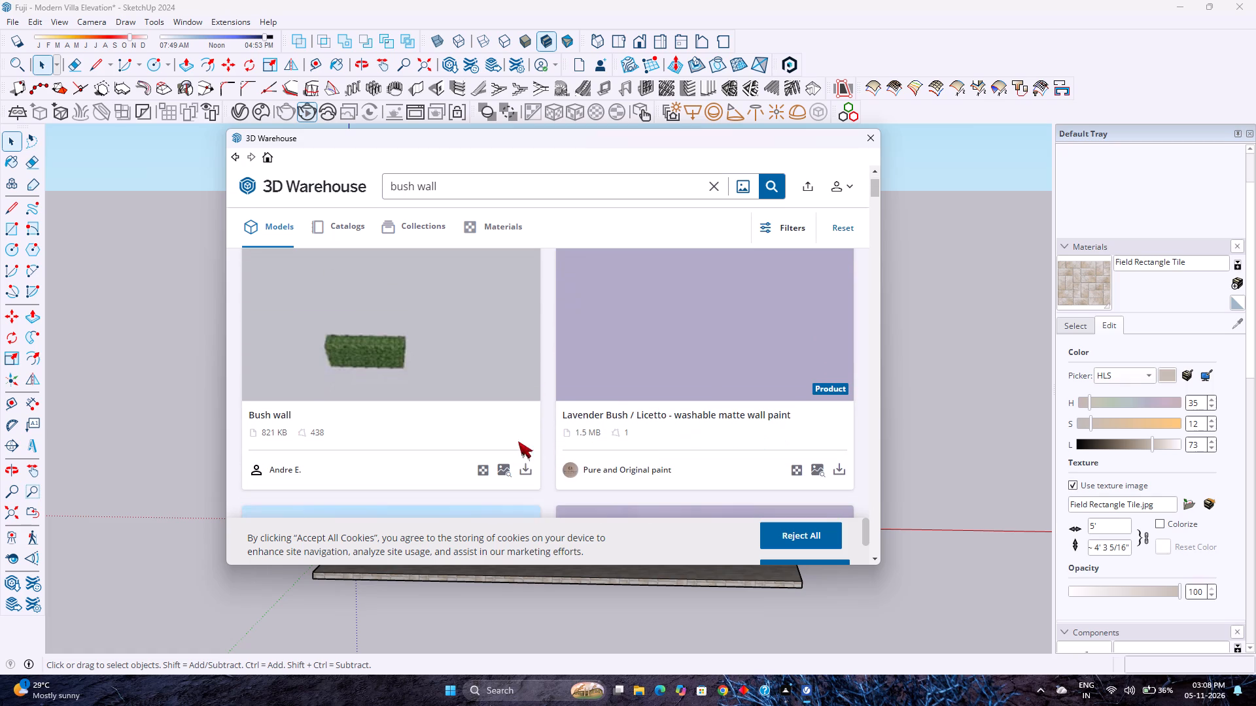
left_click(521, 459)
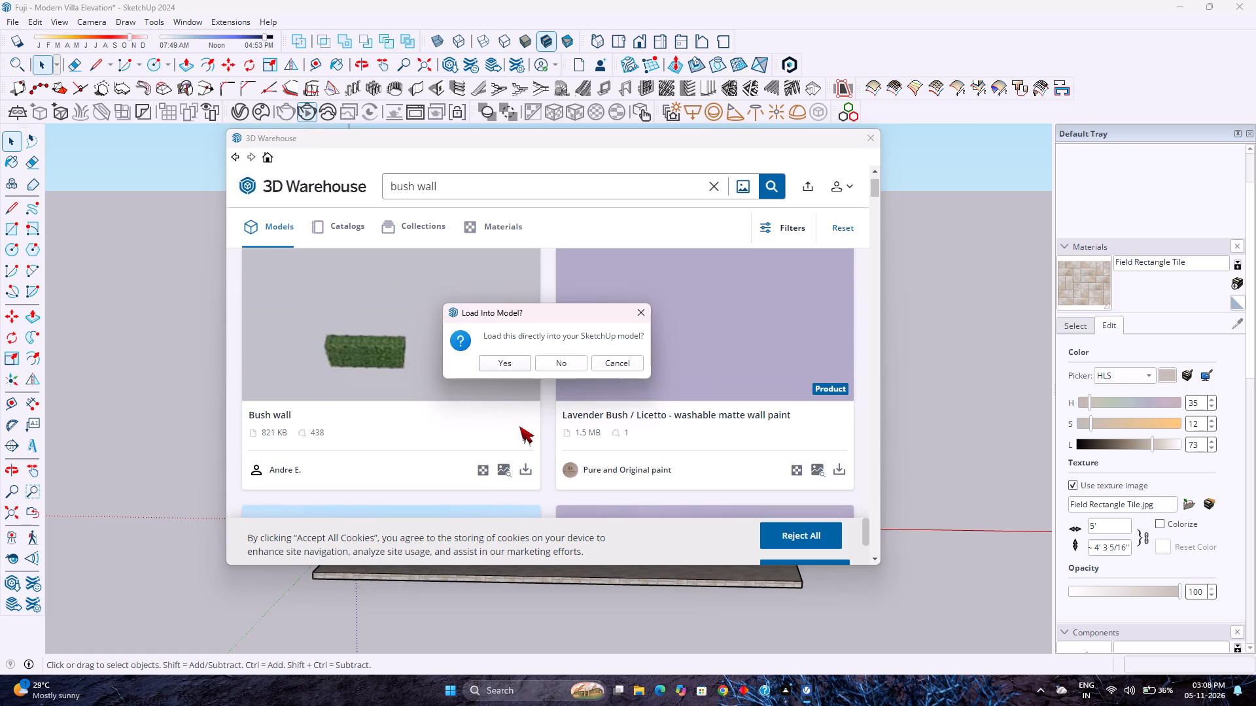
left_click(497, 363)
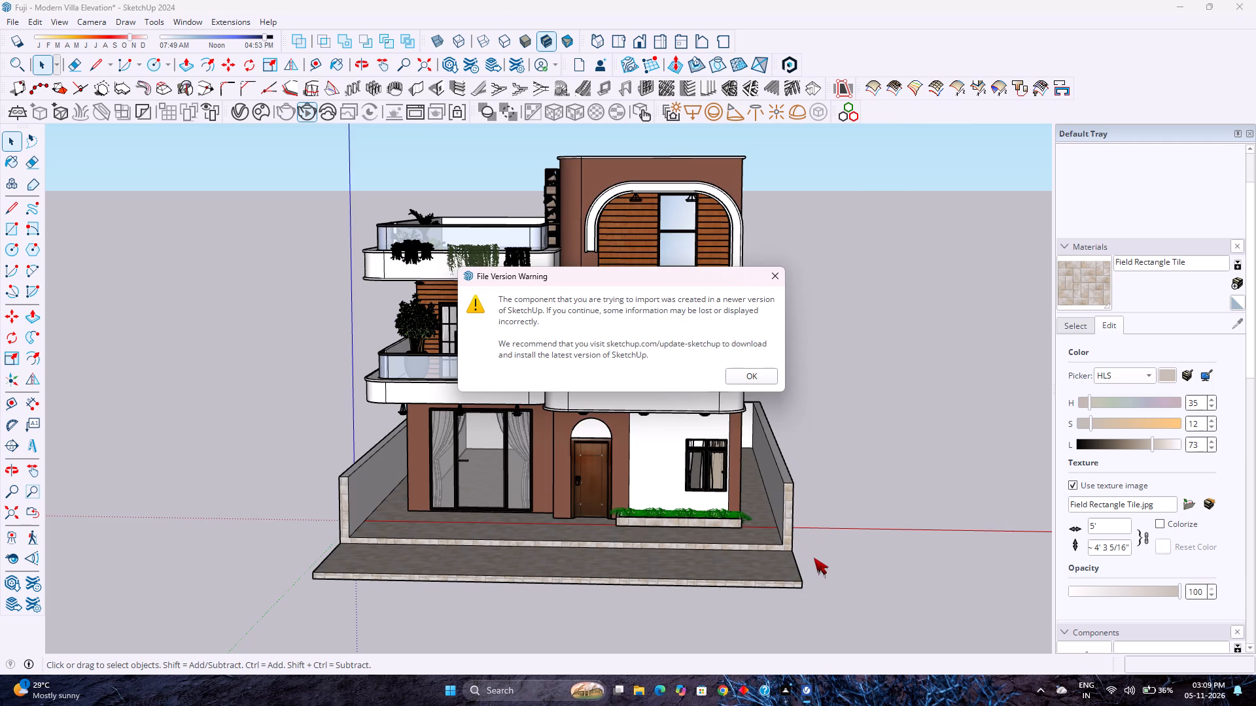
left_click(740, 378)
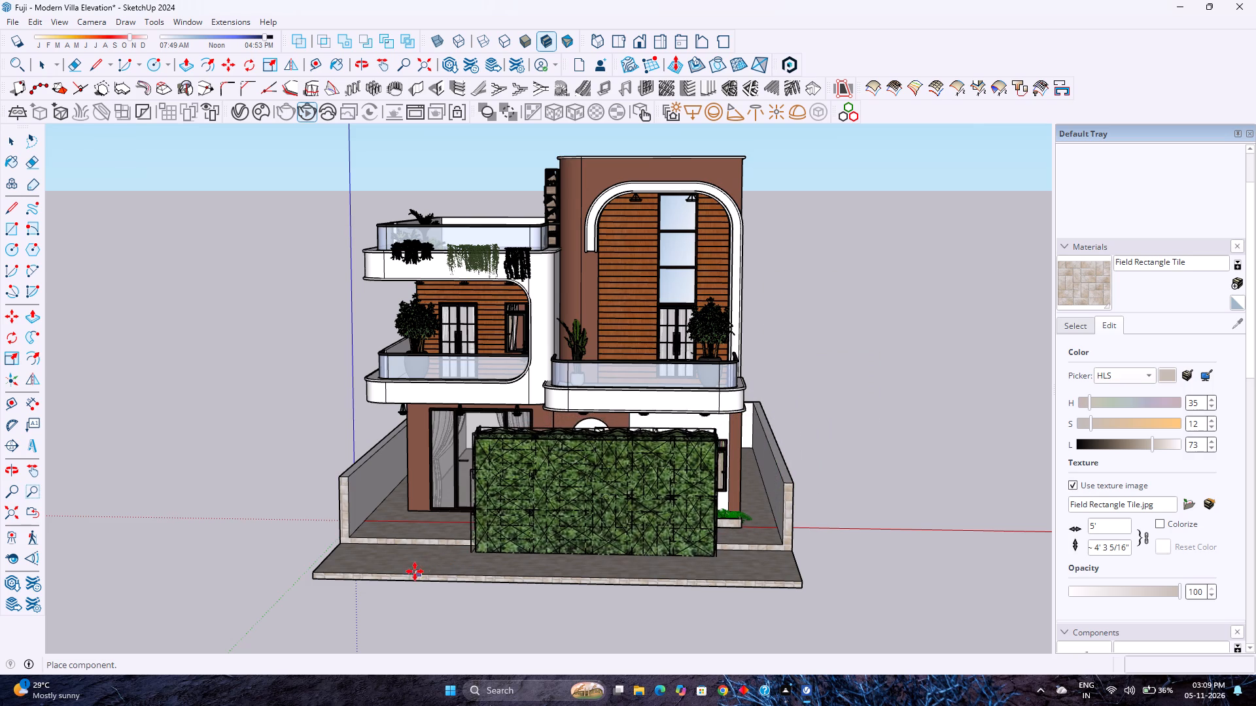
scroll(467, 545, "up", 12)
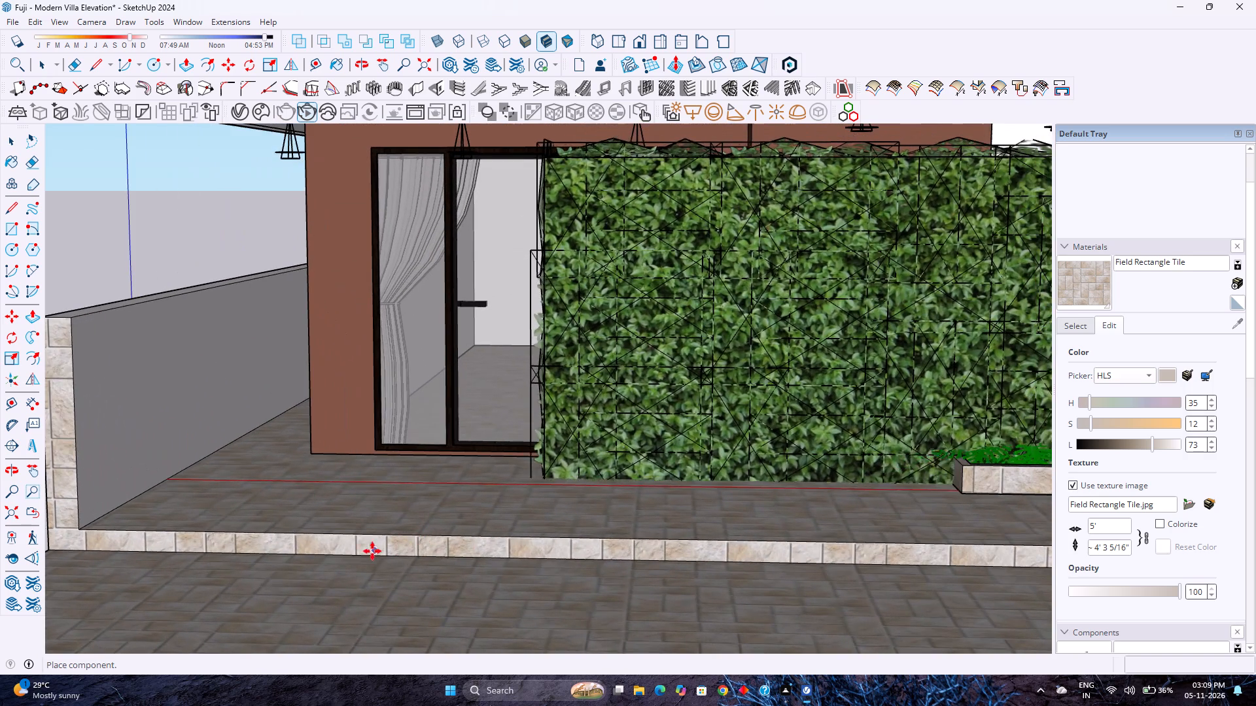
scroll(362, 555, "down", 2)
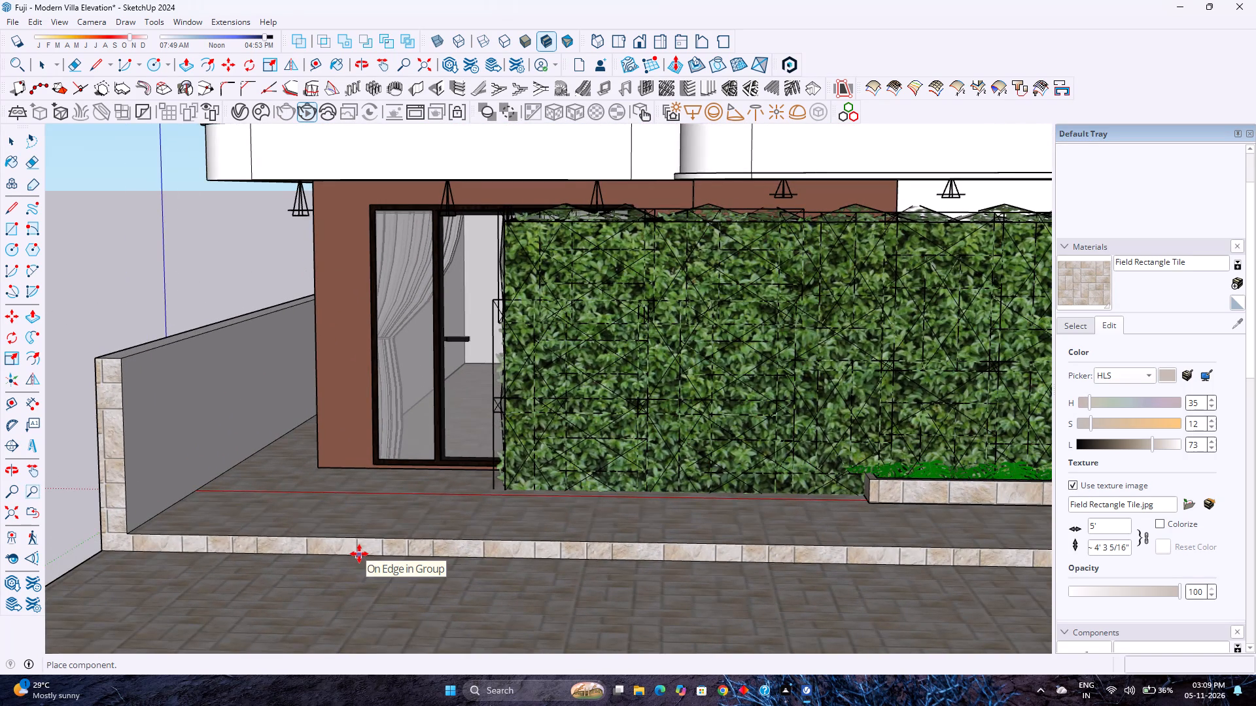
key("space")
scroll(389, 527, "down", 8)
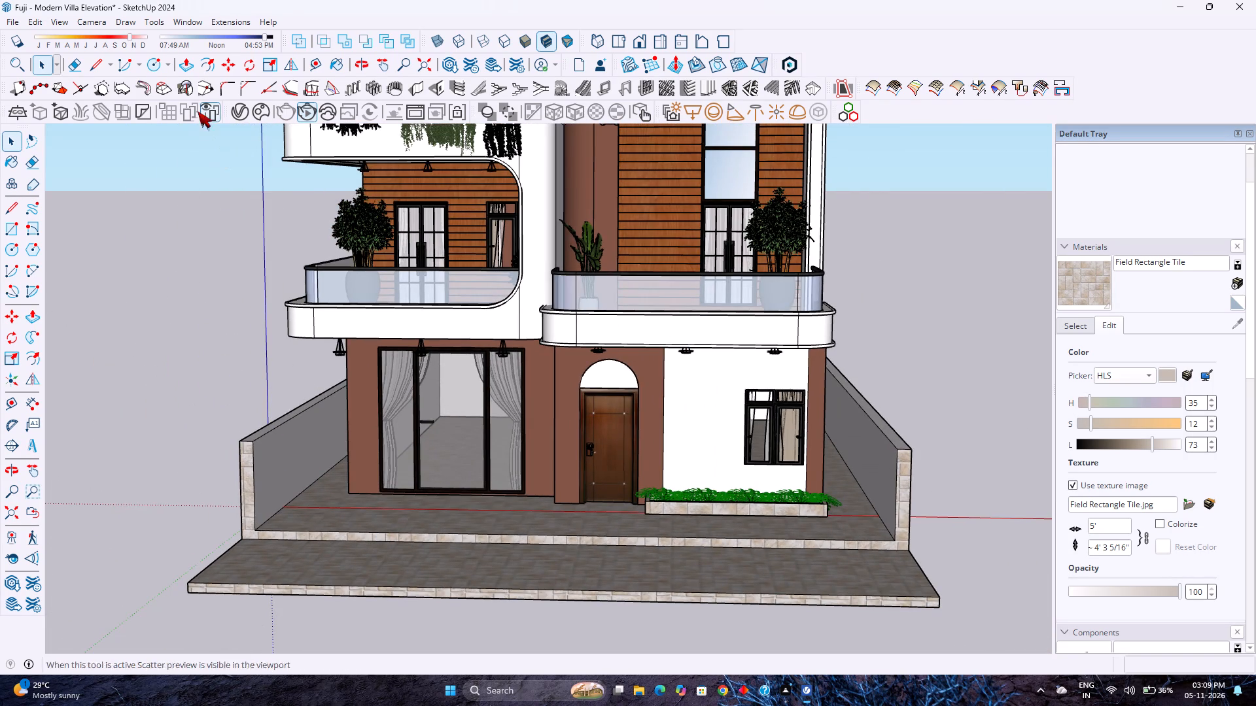
Reopen 3D Warehouse and search its models for "garden wall".
left_click(196, 22)
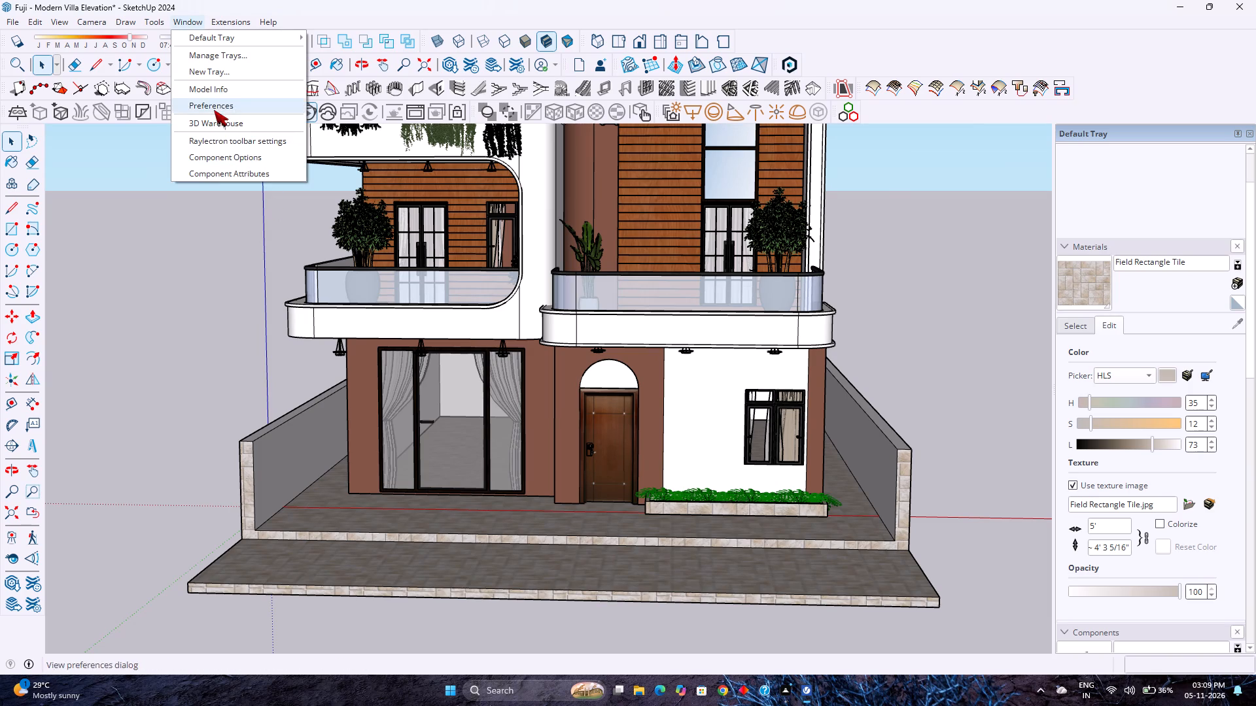
left_click(220, 126)
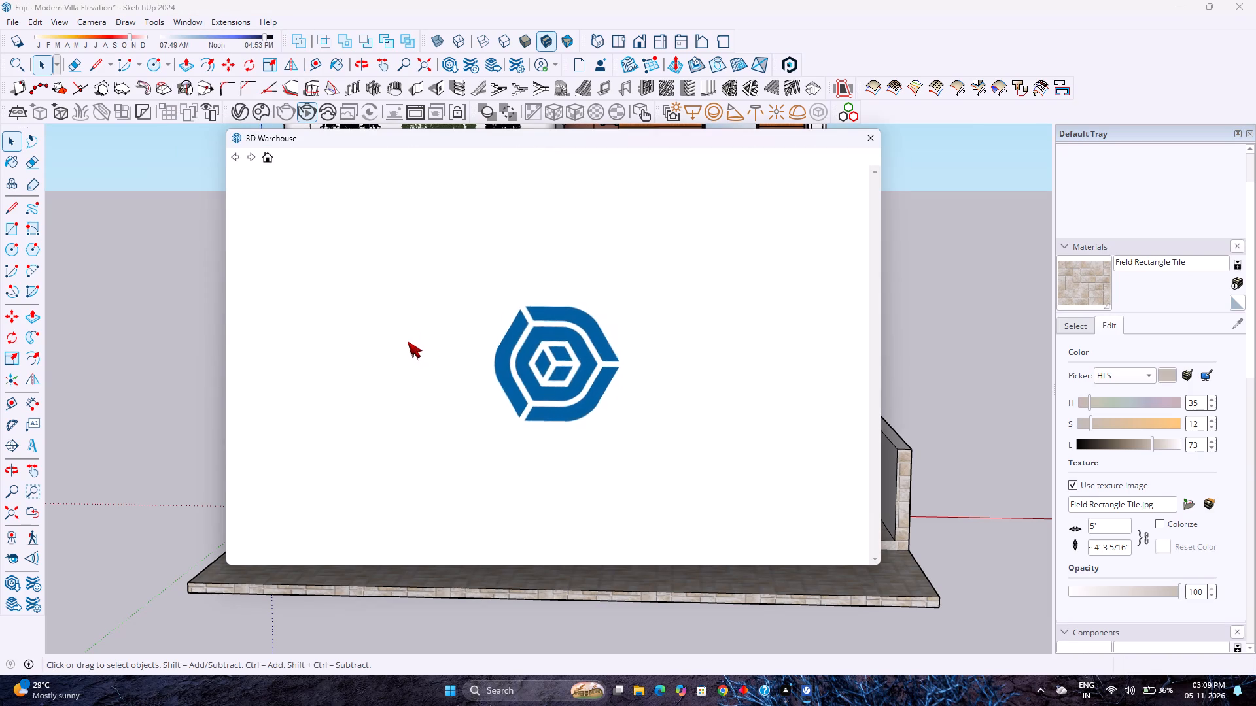
left_click(414, 188)
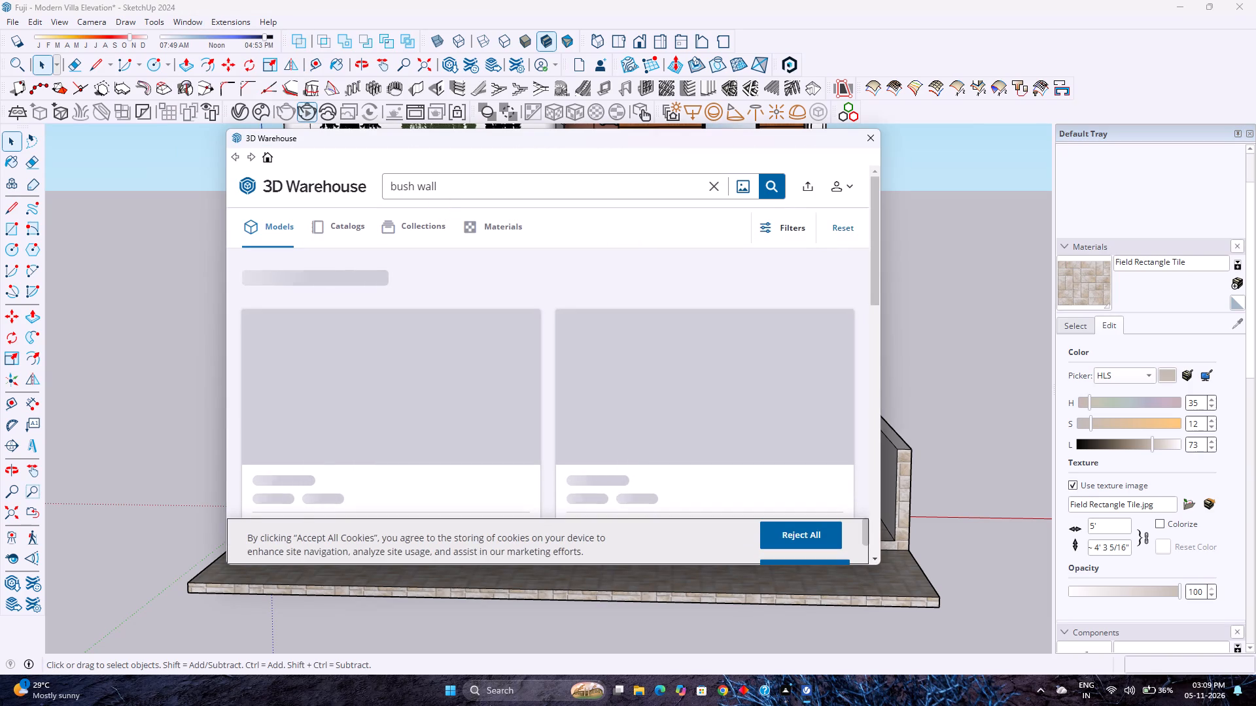
key("BackSpace")
key("BackSpace")
key("BackSpace")
key("BackSpace")
key("BackSpace")
key("BackSpace")
key("BackSpace")
key("BackSpace")
key("BackSpace")
key("BackSpace")
key("BackSpace")
key("BackSpace")
key("BackSpace")
key("BackSpace")
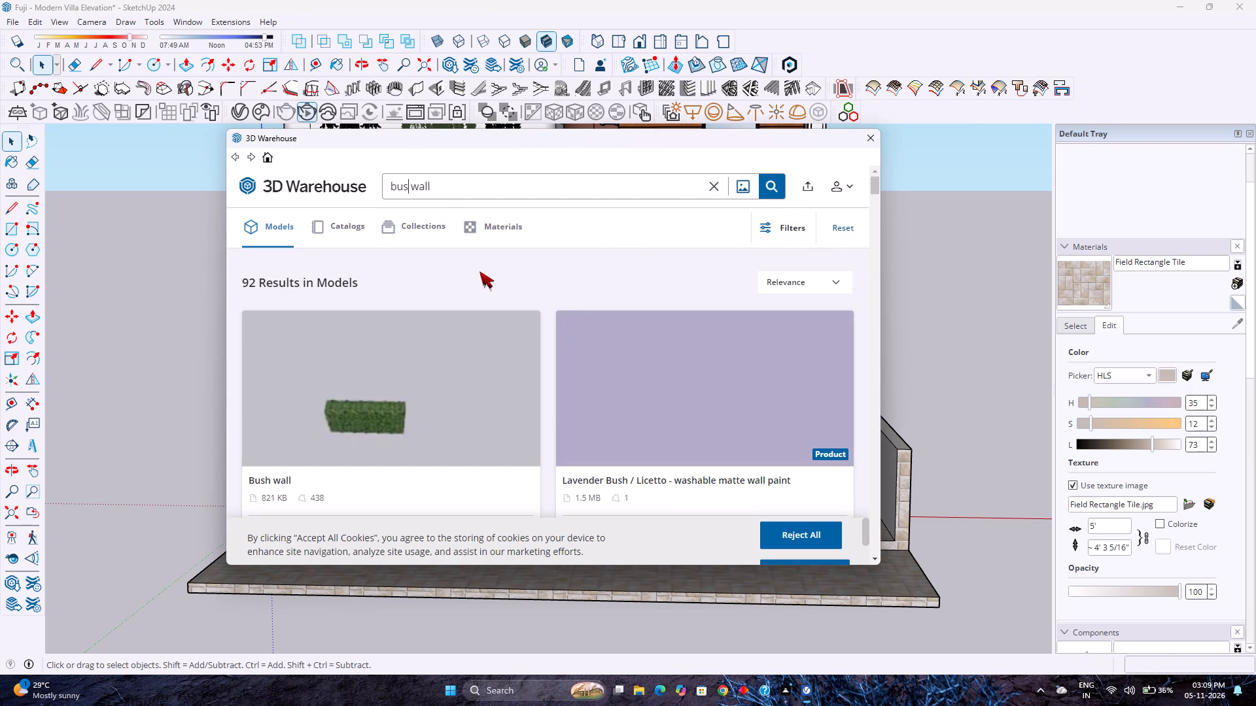
type("garden")
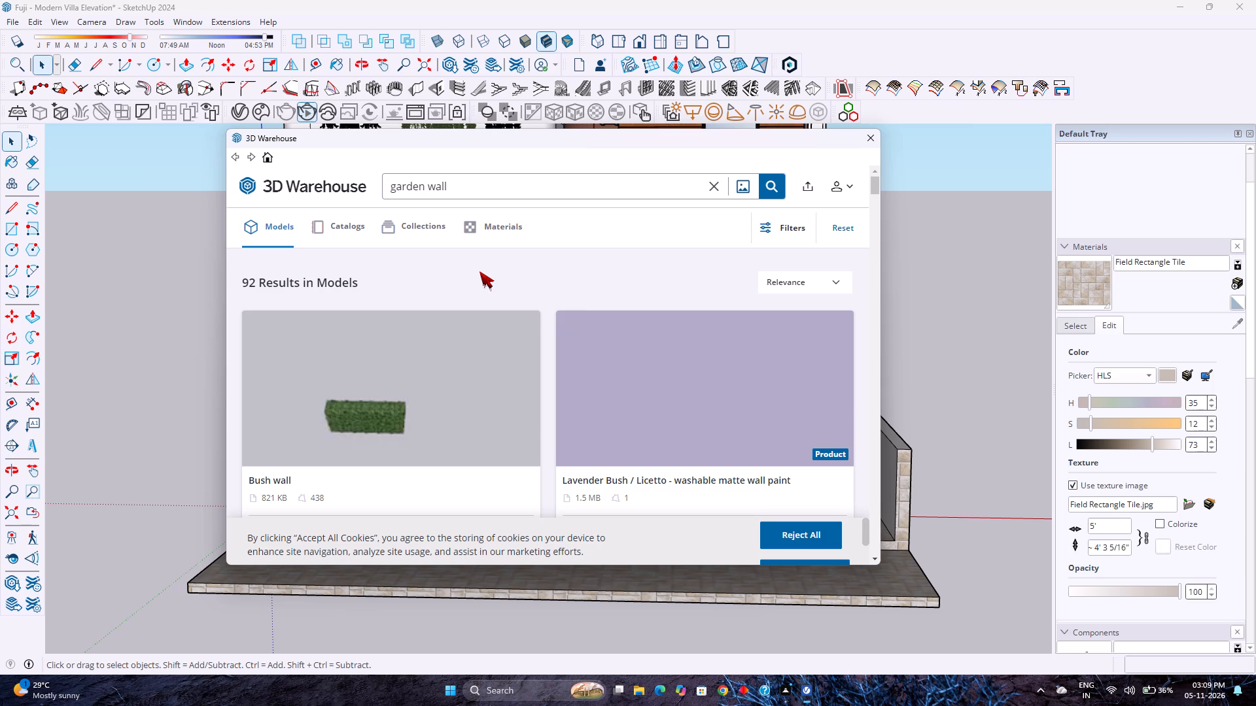
key("Return")
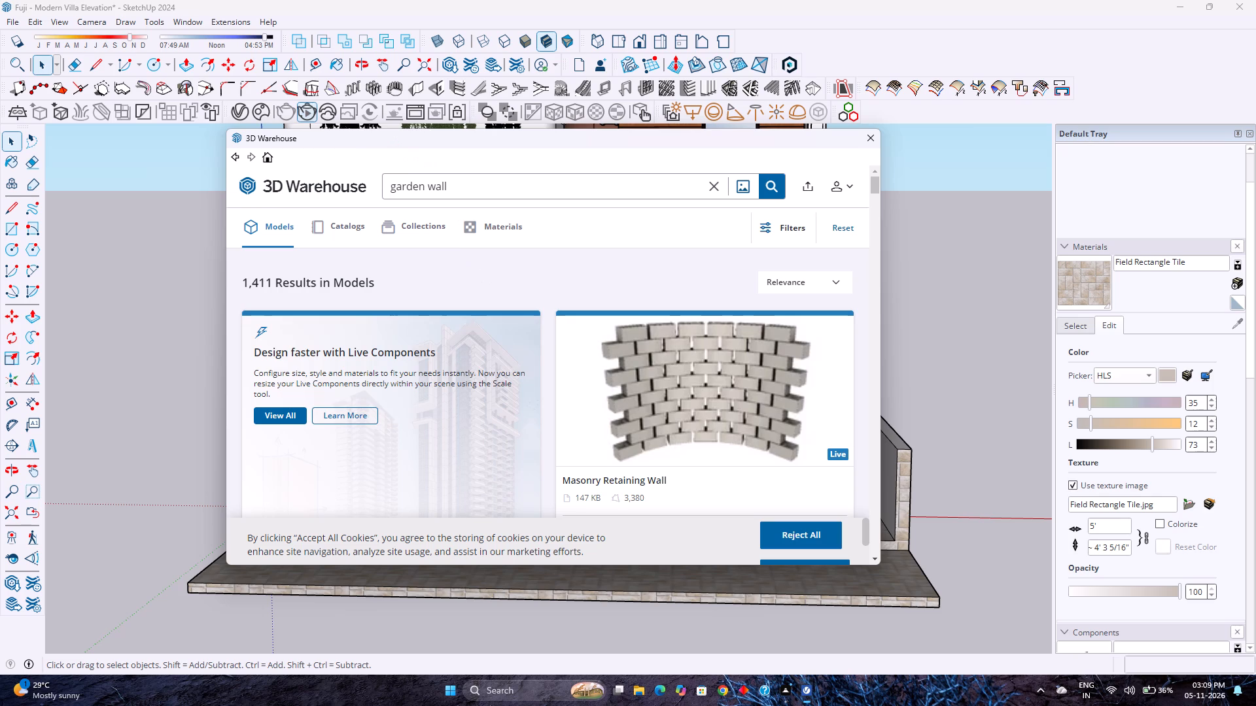
Examine the "garden wall" model results for a suitable vertical garden or green wall.
scroll(451, 373, "down", 10)
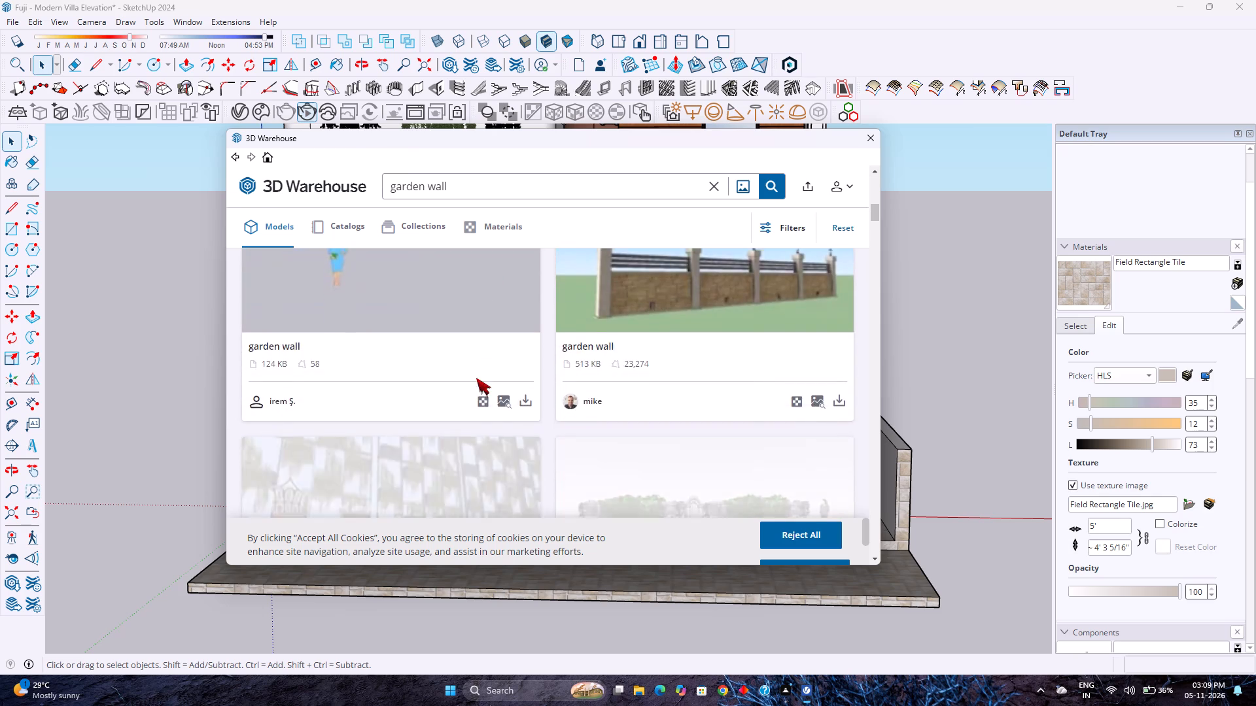
scroll(476, 378, "down", 14)
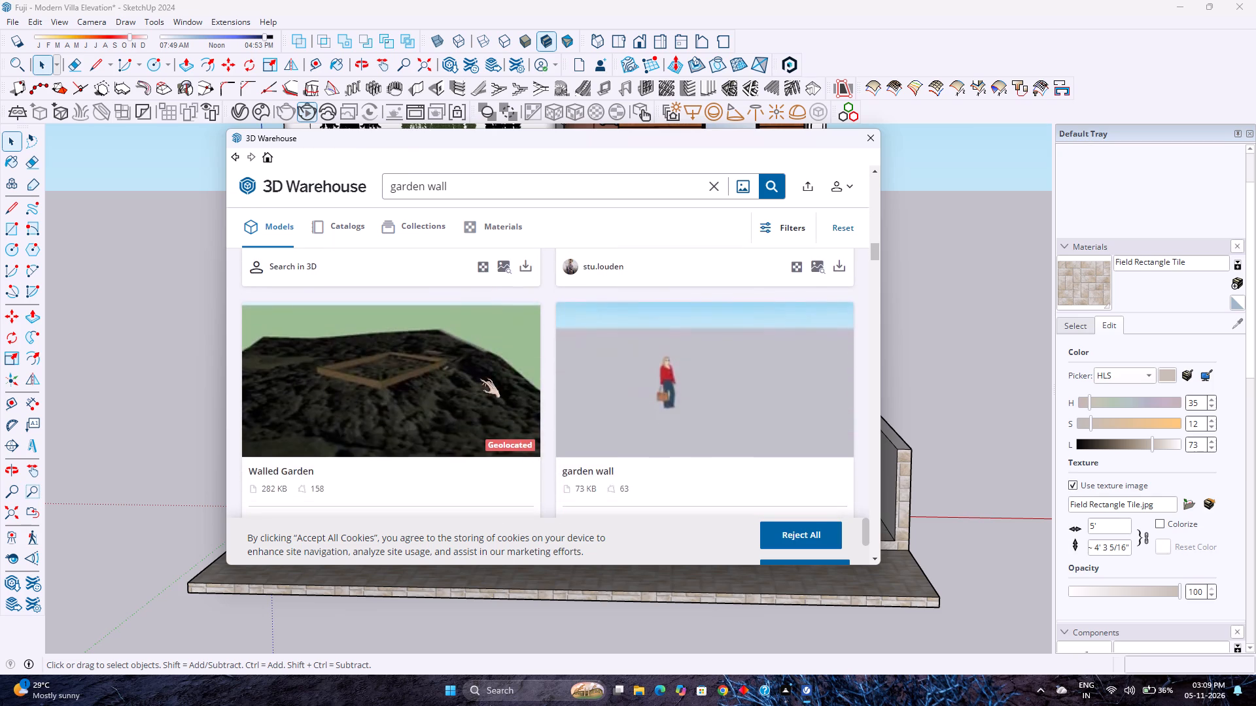
scroll(480, 378, "down", 13)
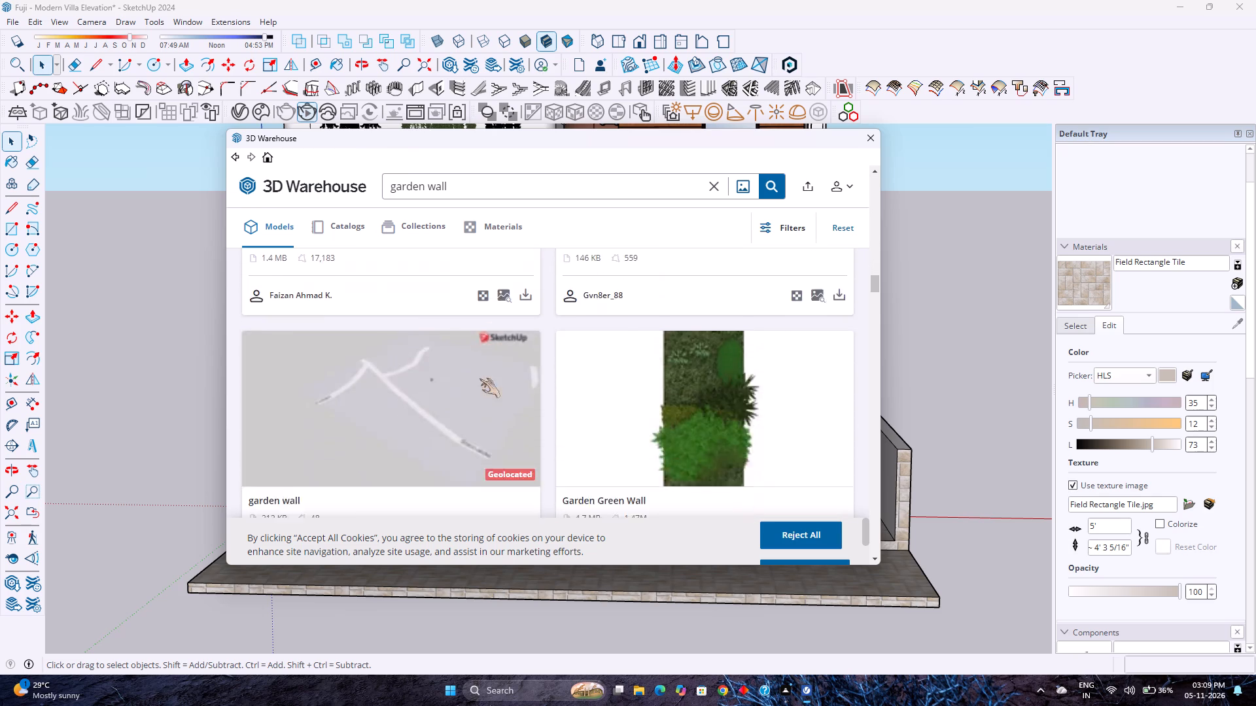
scroll(480, 378, "down", 10)
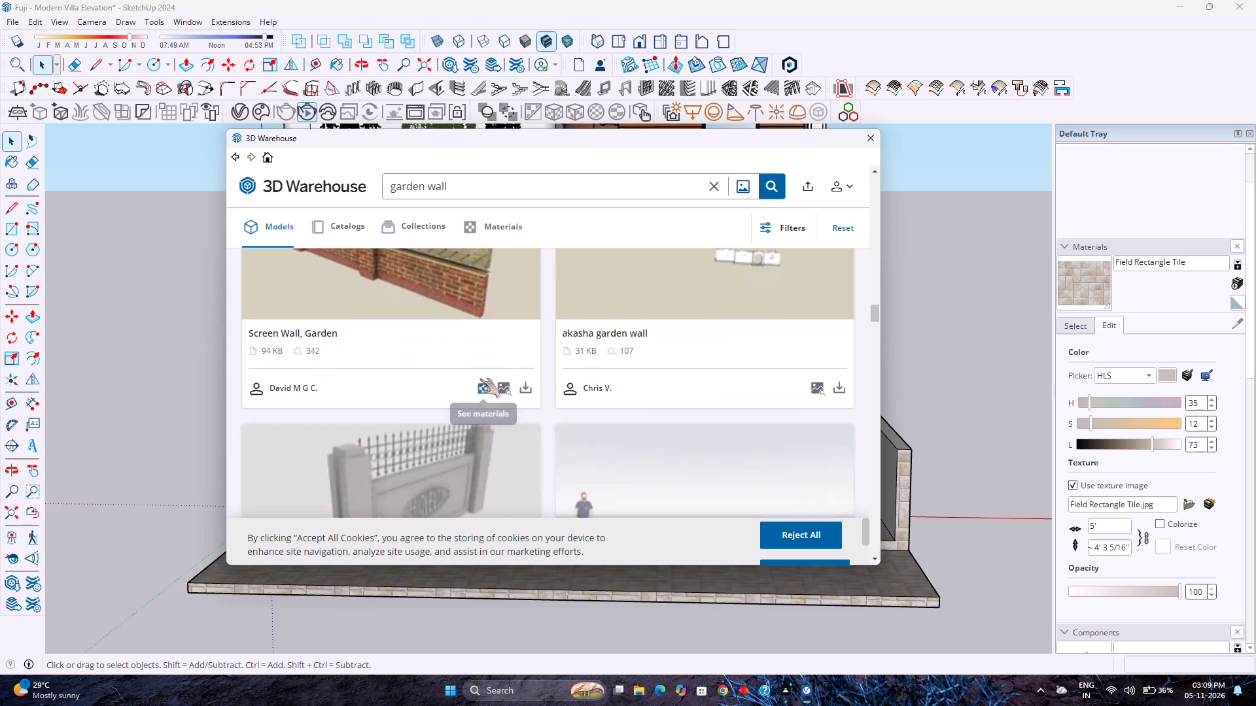
scroll(480, 378, "down", 10)
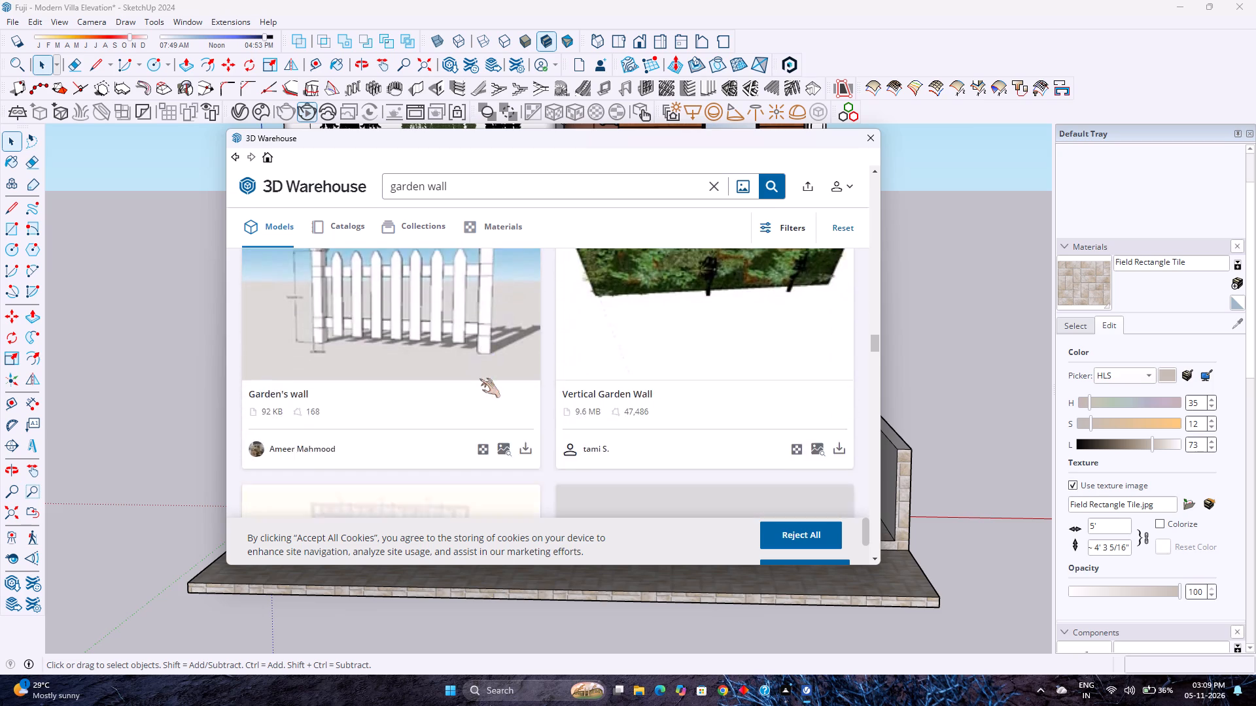
scroll(480, 378, "down", 3)
scroll(480, 378, "up", 1)
scroll(480, 378, "down", 14)
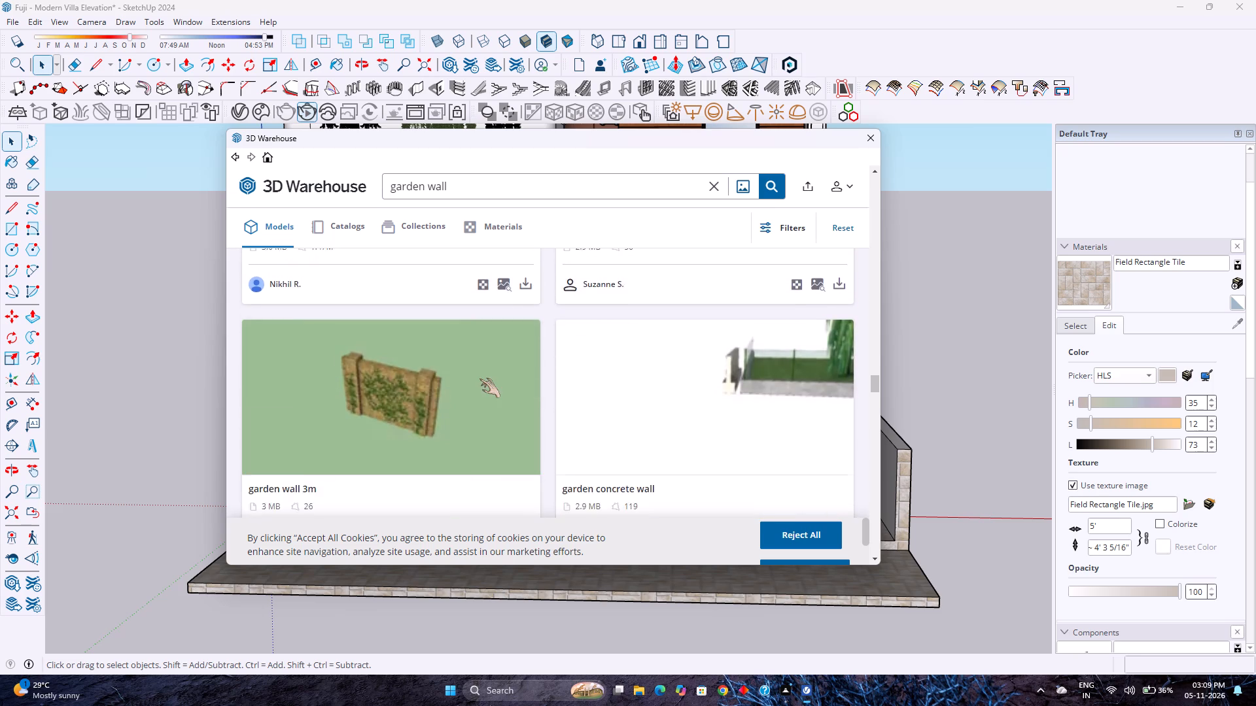
scroll(480, 378, "down", 14)
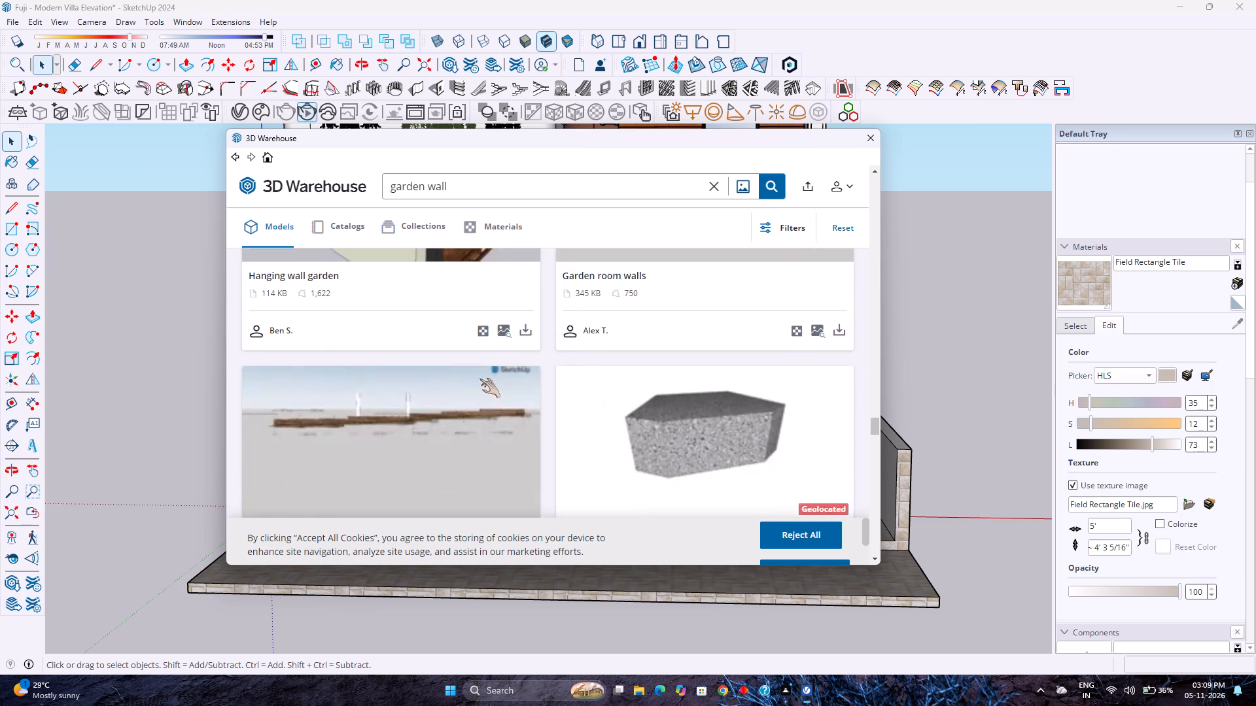
scroll(480, 378, "down", 12)
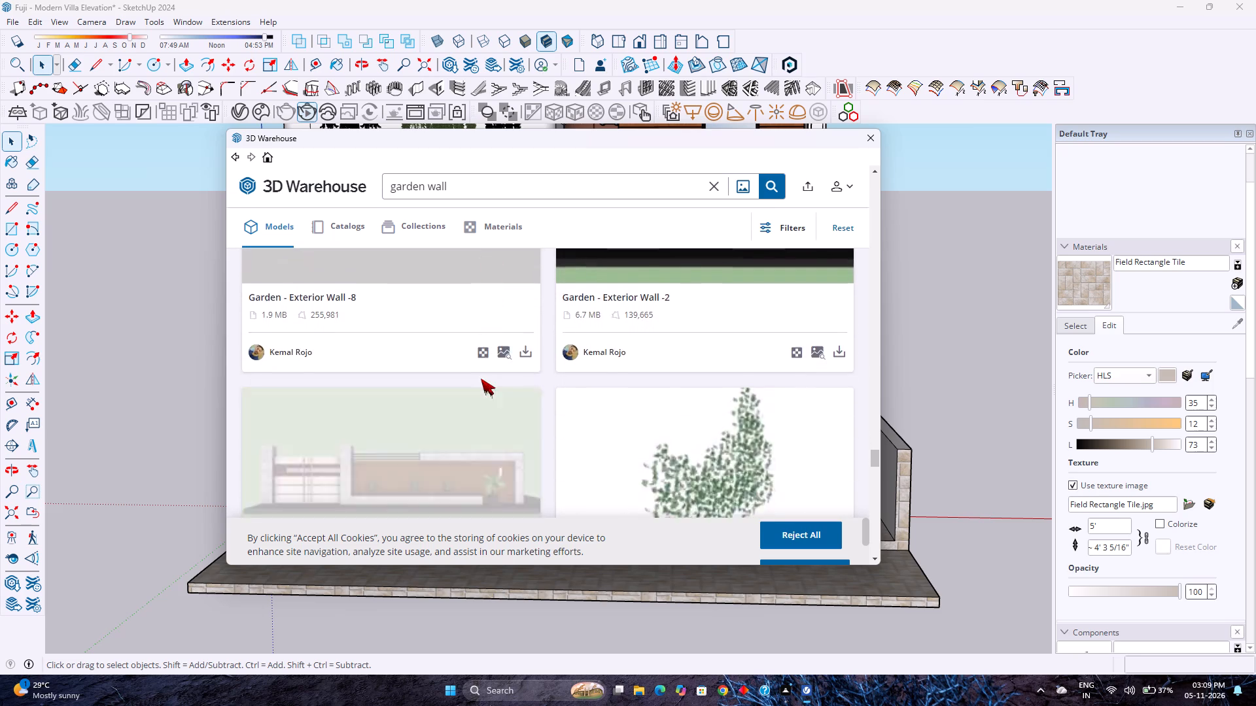
scroll(481, 378, "down", 6)
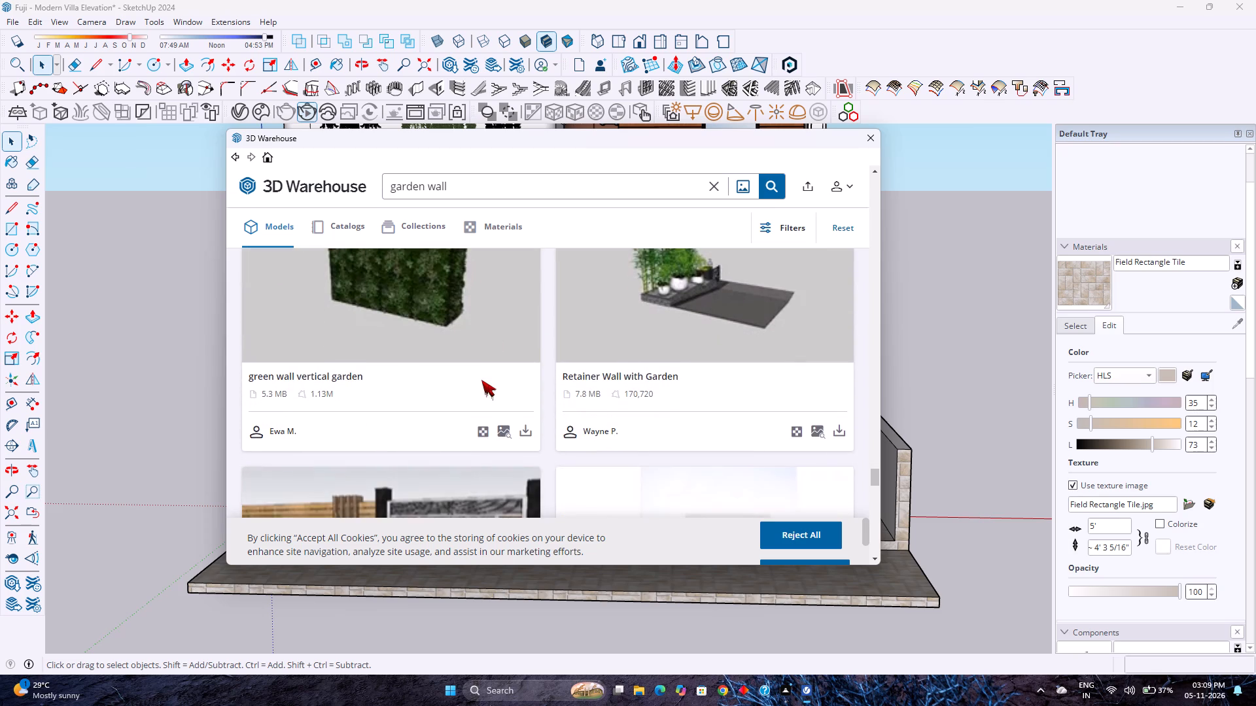
scroll(481, 380, "down", 12)
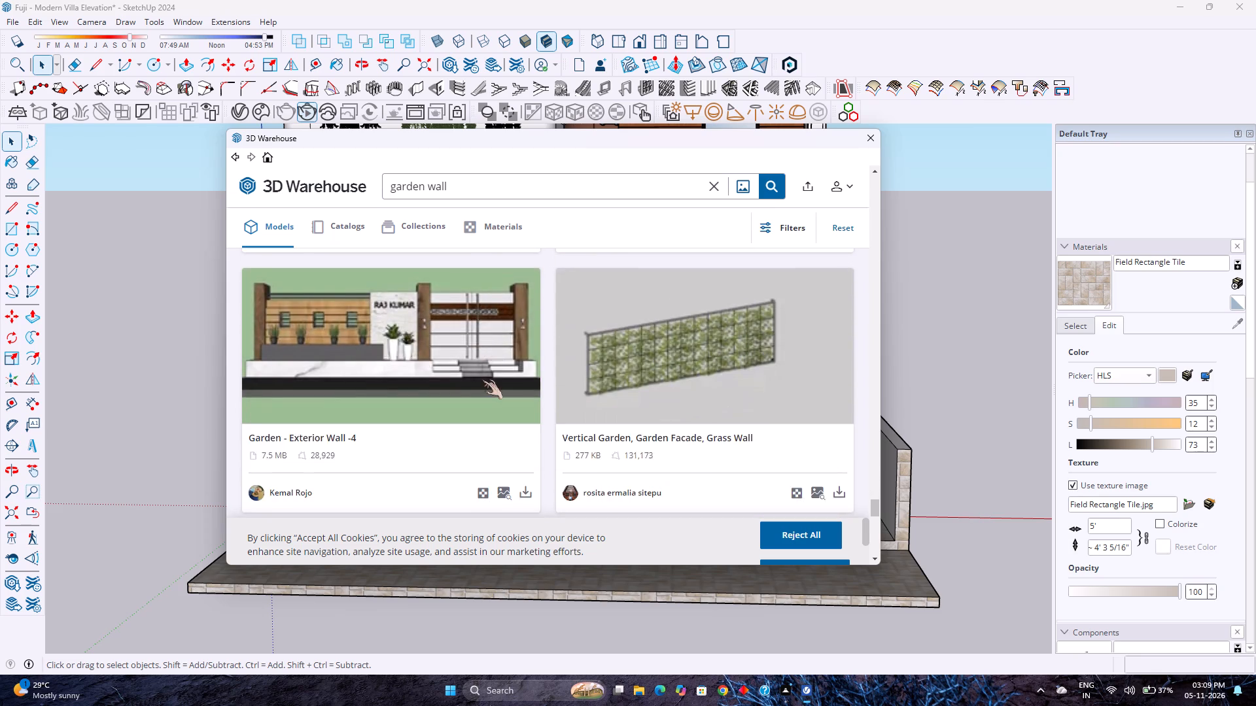
scroll(482, 380, "down", 11)
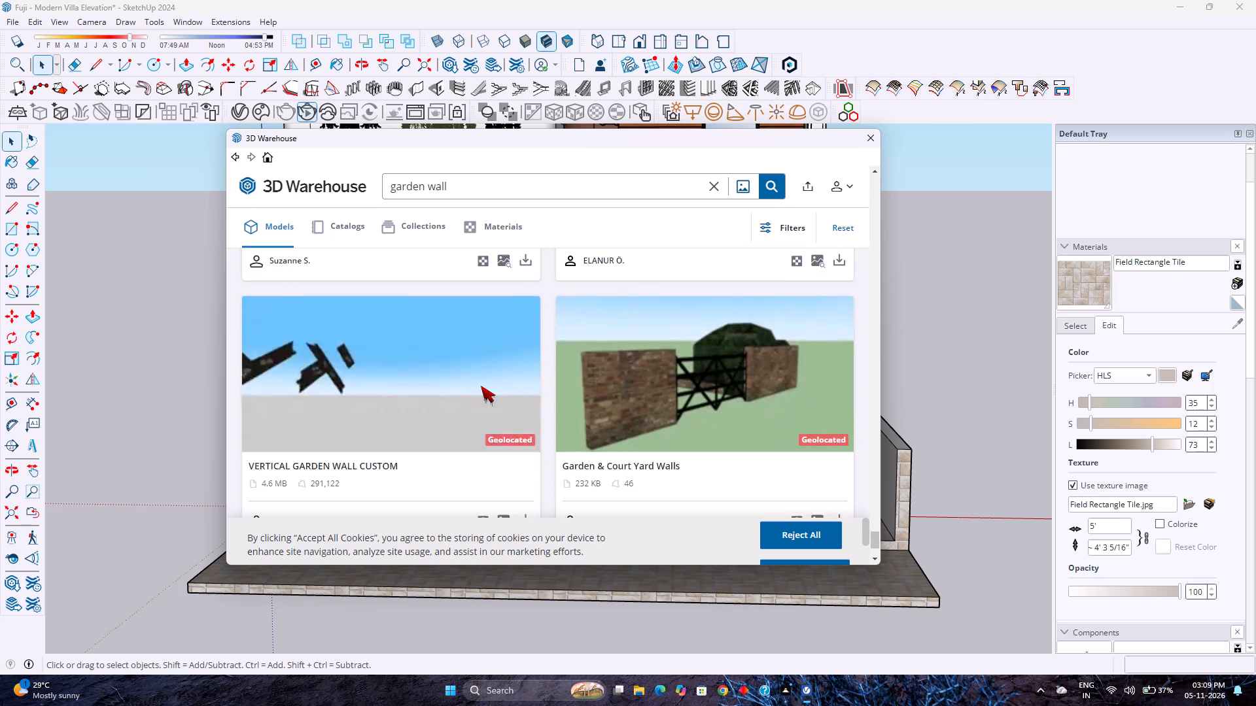
scroll(481, 386, "down", 6)
left_click(536, 472)
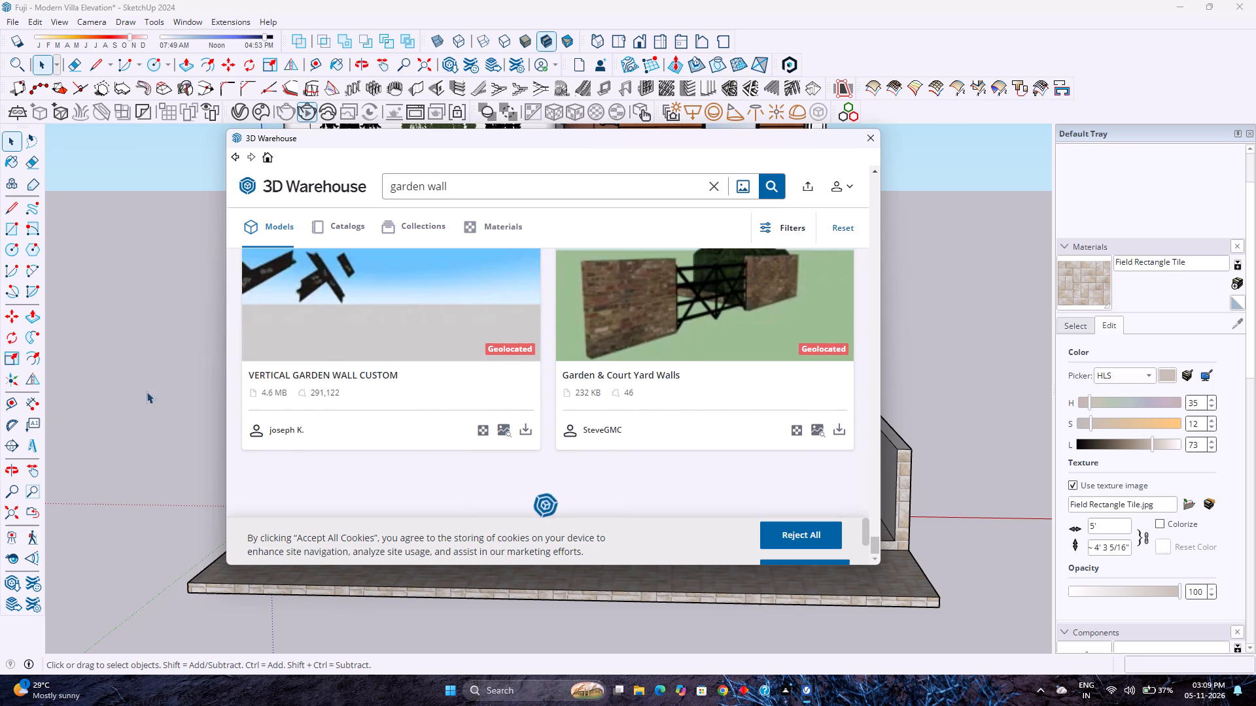
Change the 3D Warehouse model search to "grass wall".
left_click(423, 189)
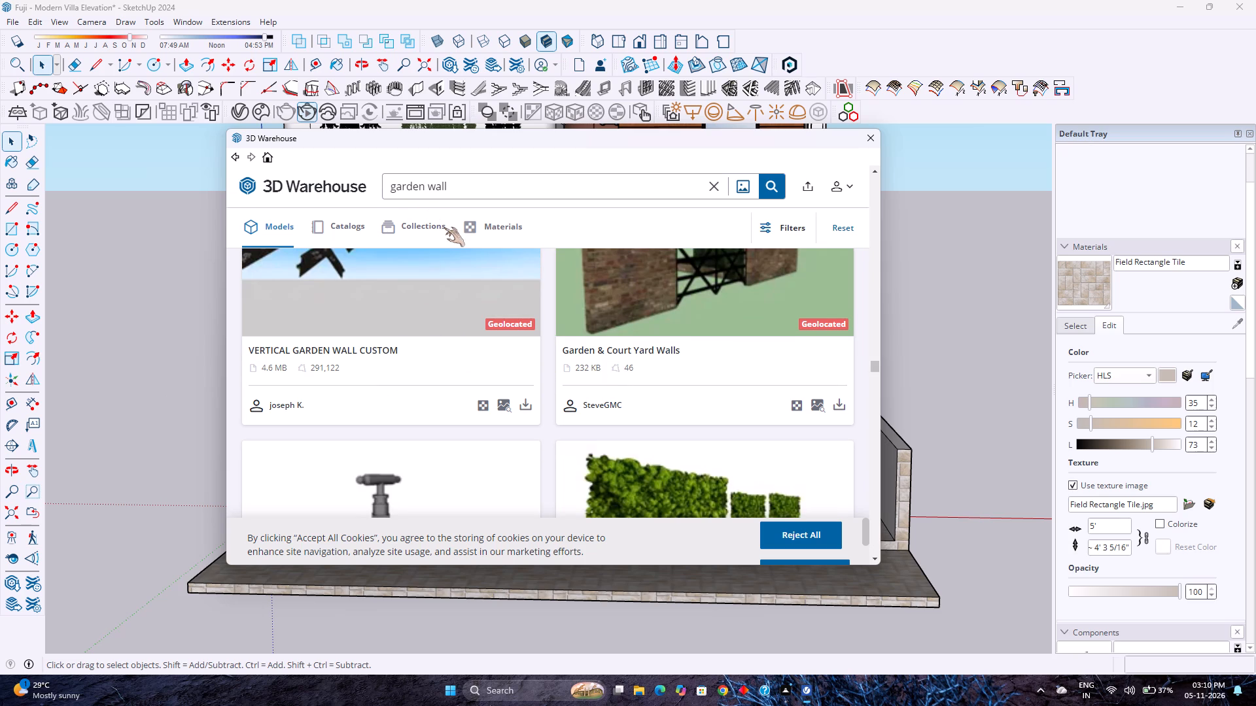
key("BackSpace")
key("BackSpace")
key("BackSpace")
key("BackSpace")
key("BackSpace")
key("BackSpace")
key("BackSpace")
type("grass")
key("Return")
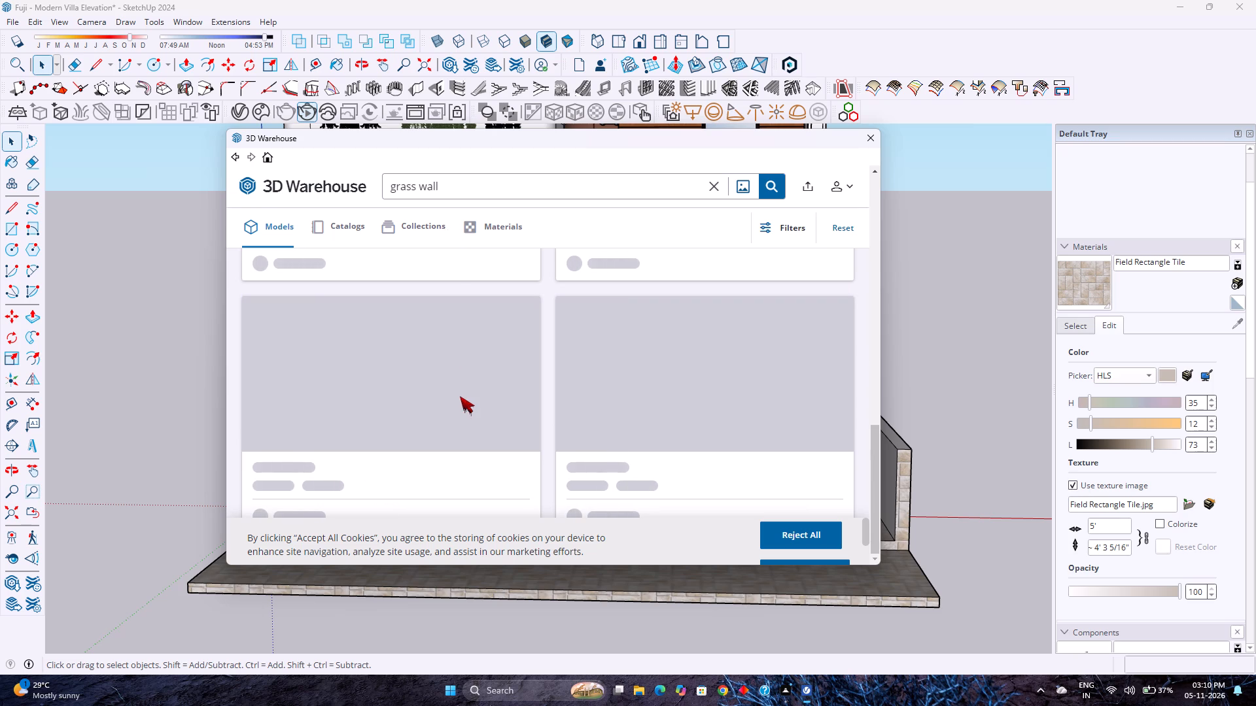
Examine the "grass wall" model results for a green wall panel that suits the villa elevation.
scroll(461, 396, "up", 18)
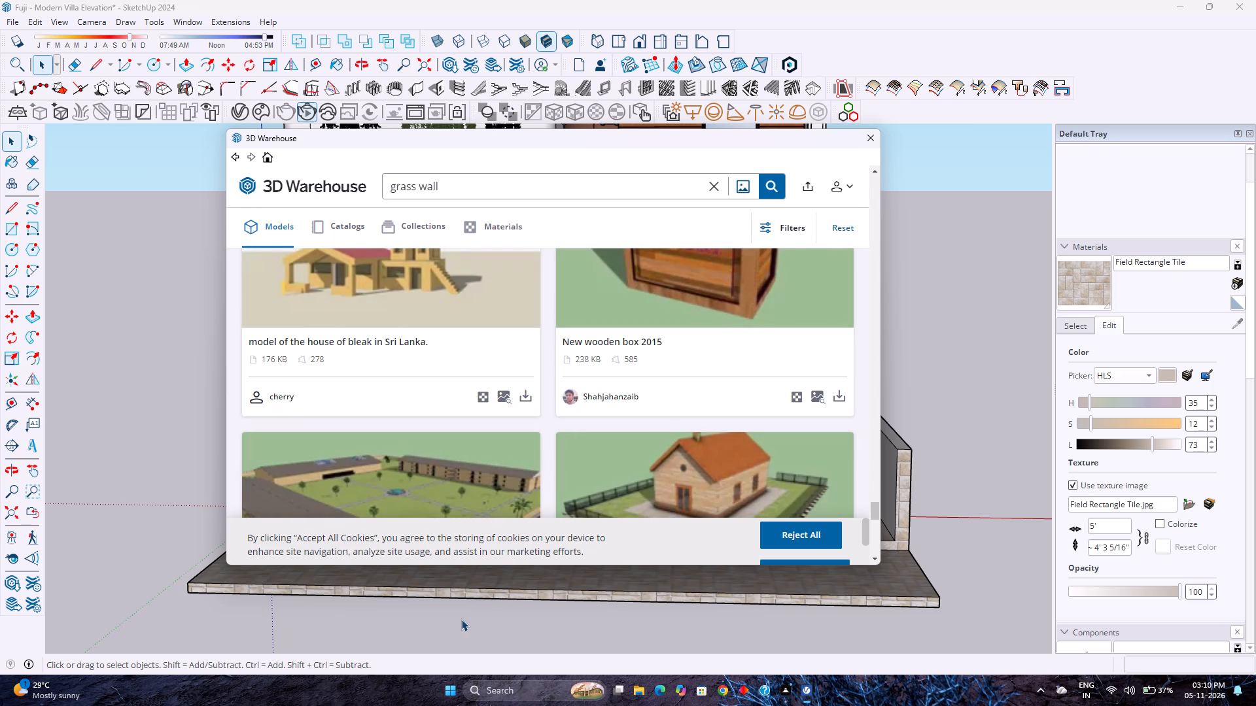
scroll(616, 489, "up", 4)
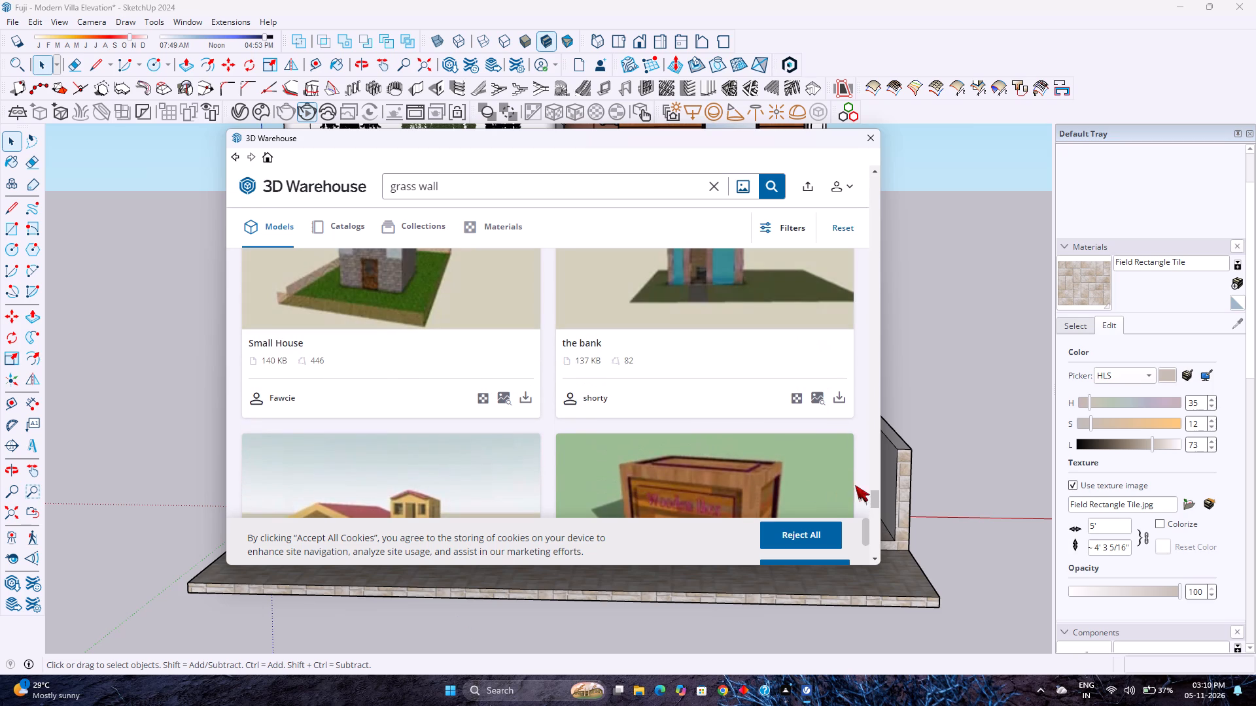
left_click_drag(878, 498, 871, 463)
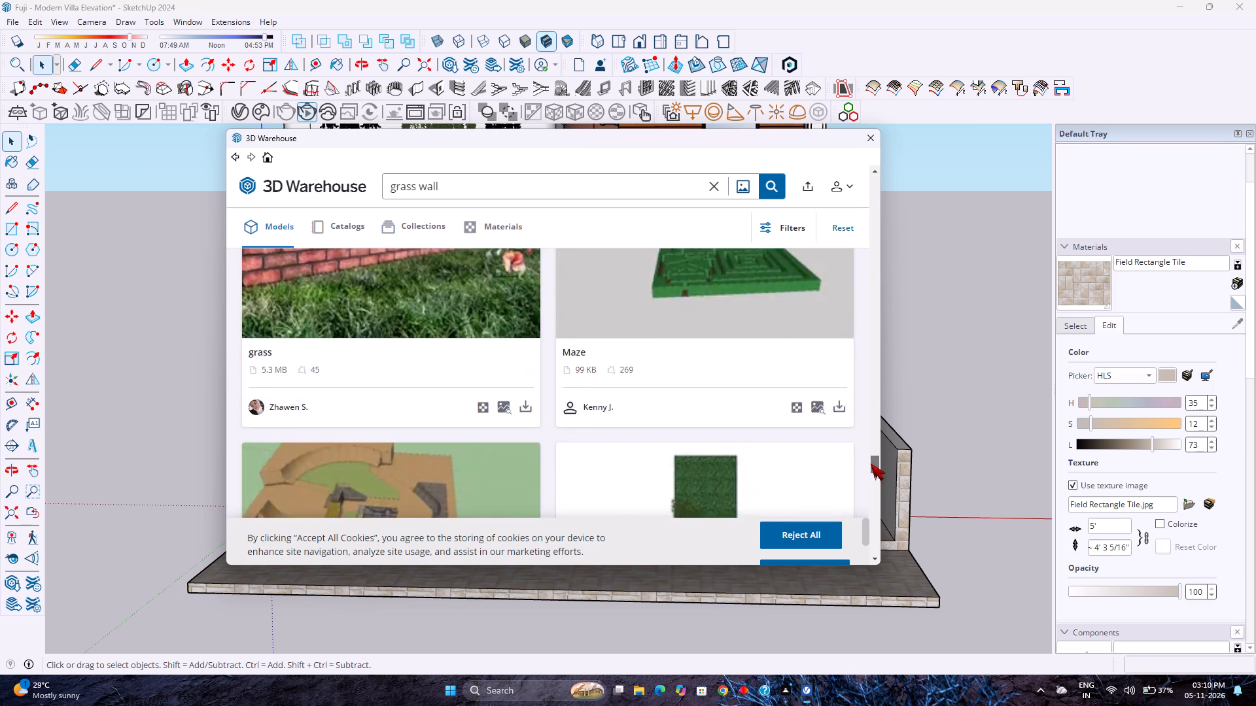
left_click_drag(871, 463, 865, 306)
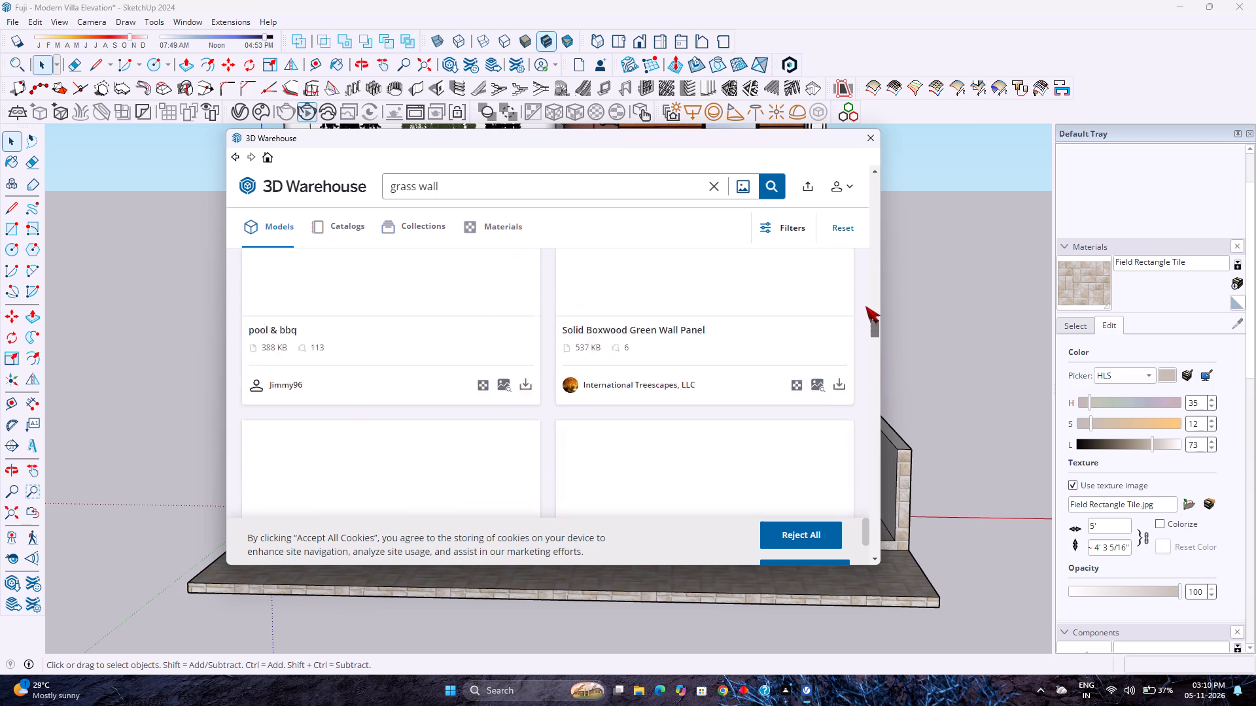
left_click_drag(865, 306, 876, 247)
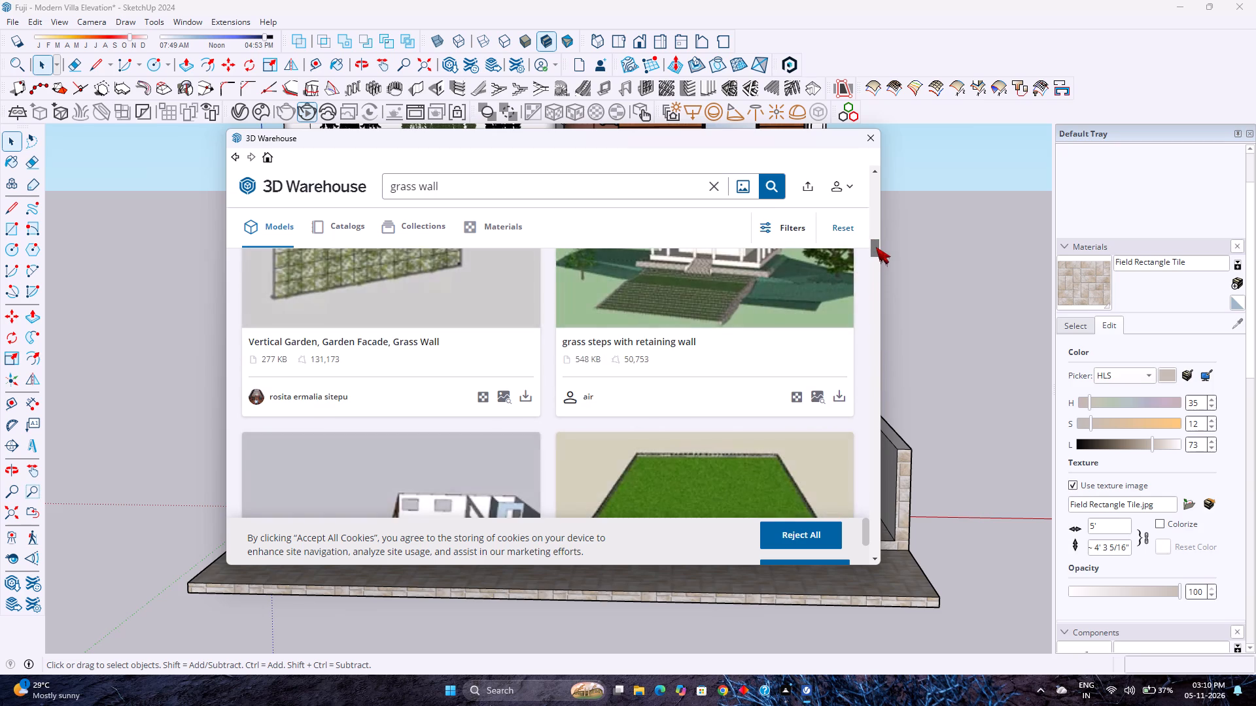
left_click_drag(876, 247, 880, 170)
scroll(587, 401, "down", 5)
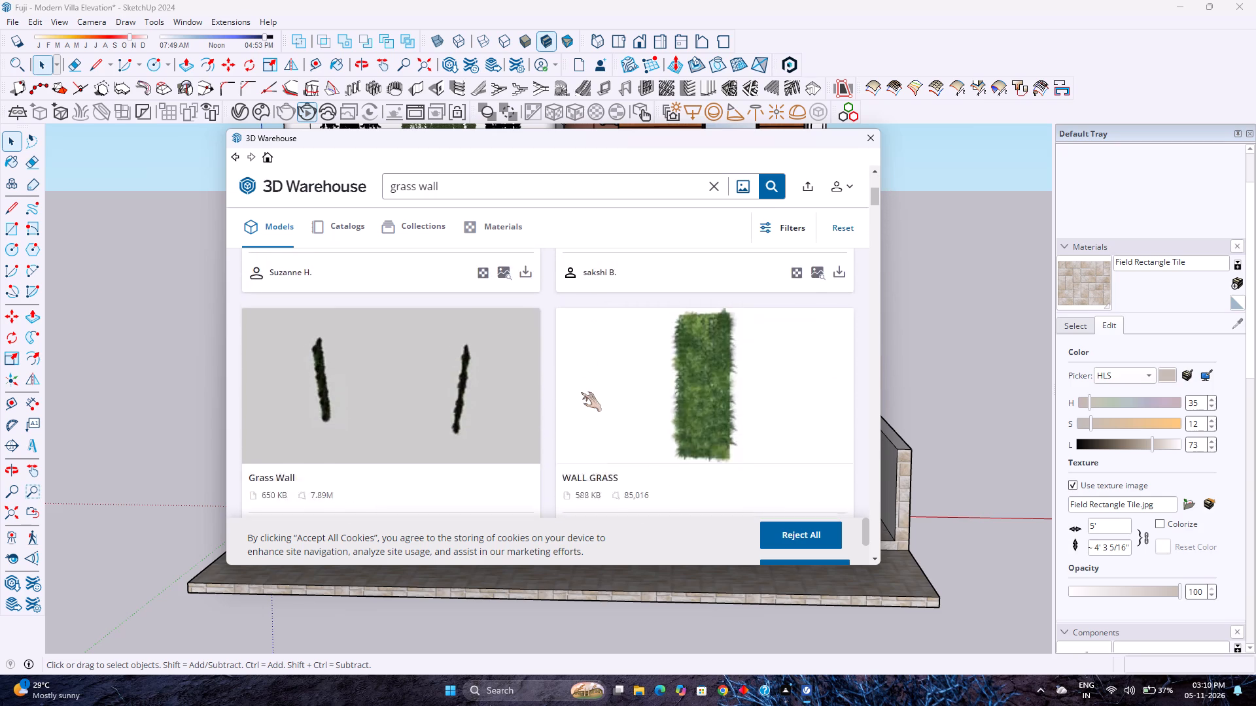
scroll(581, 392, "down", 9)
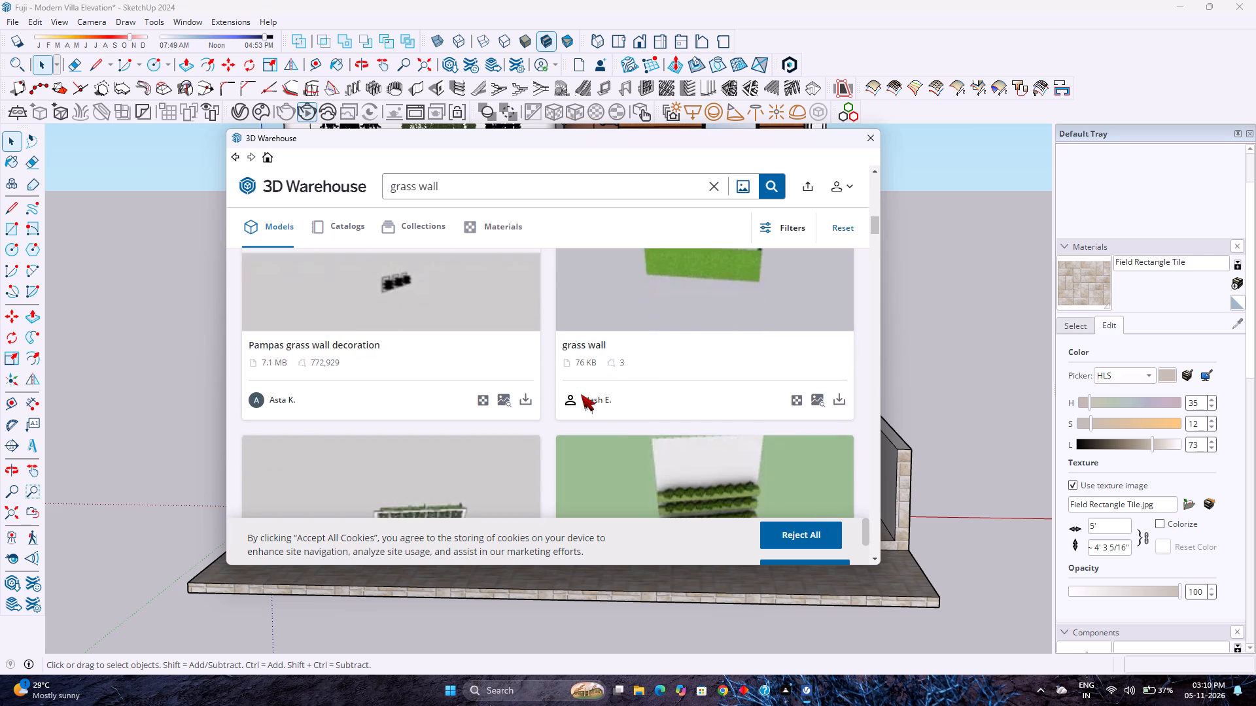
scroll(581, 394, "down", 4)
scroll(581, 394, "up", 1)
scroll(581, 394, "down", 12)
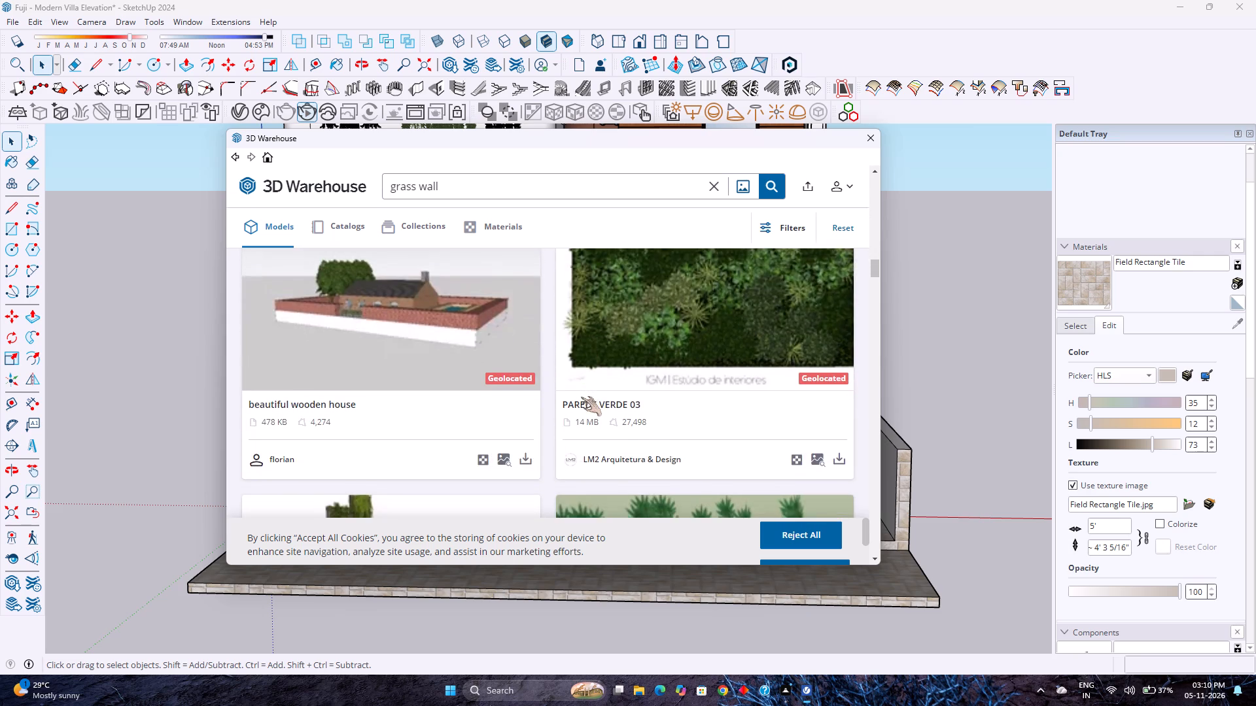
scroll(581, 397, "down", 11)
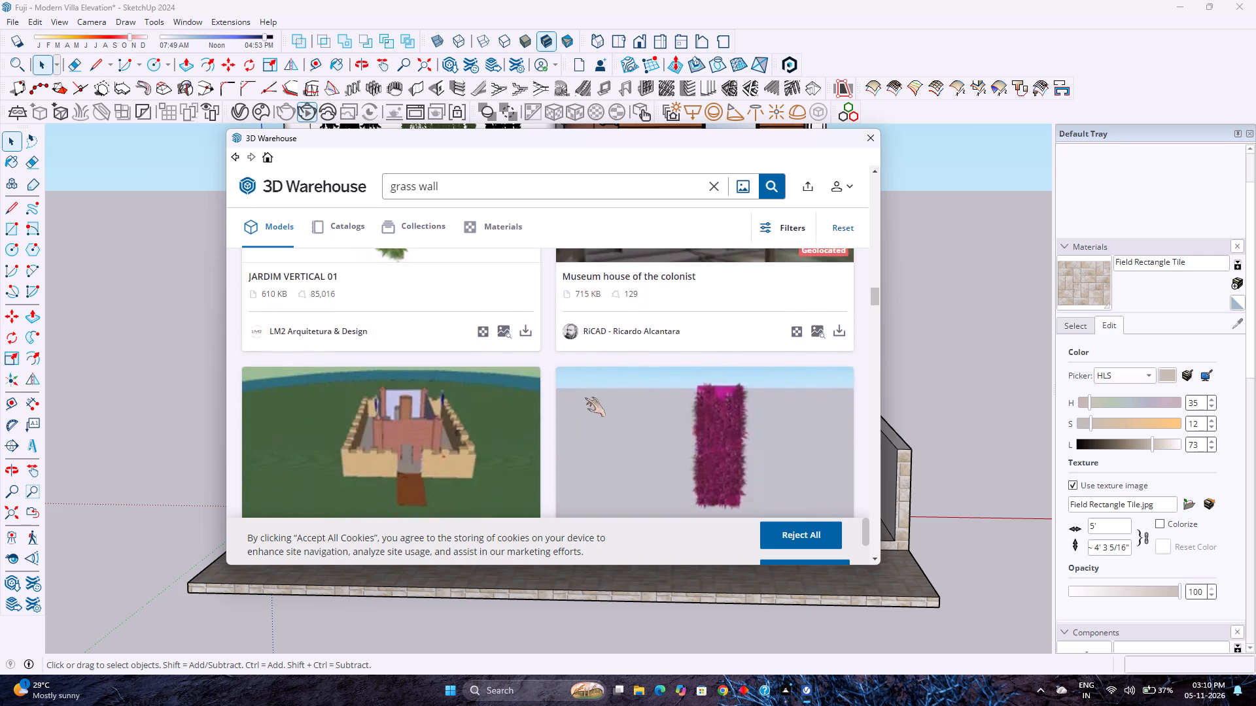
scroll(585, 397, "down", 2)
scroll(585, 397, "up", 5)
scroll(585, 397, "down", 8)
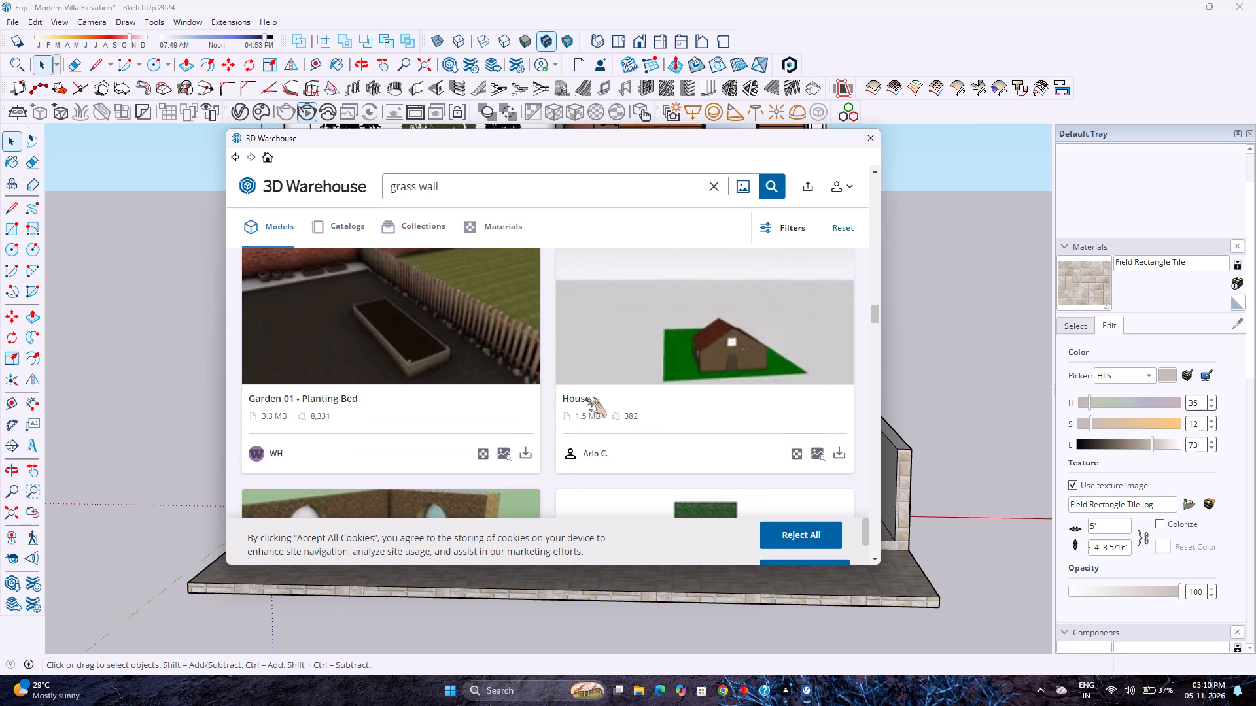
scroll(586, 398, "down", 13)
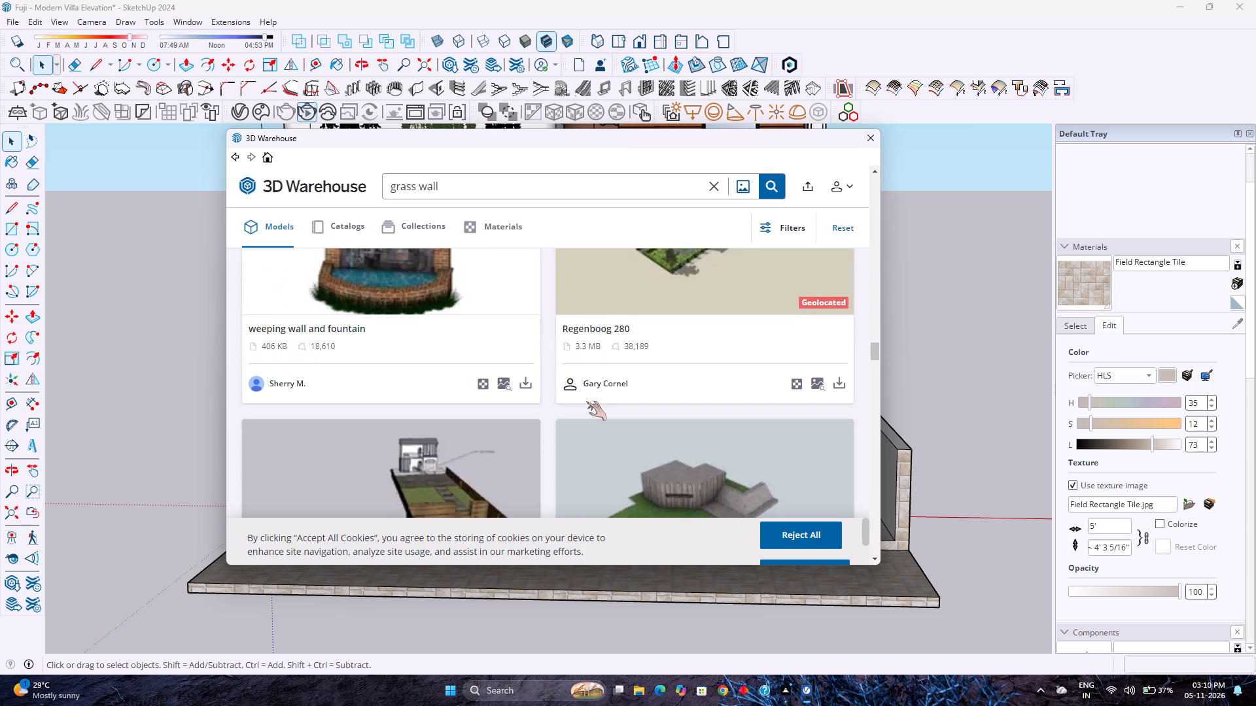
scroll(586, 401, "down", 10)
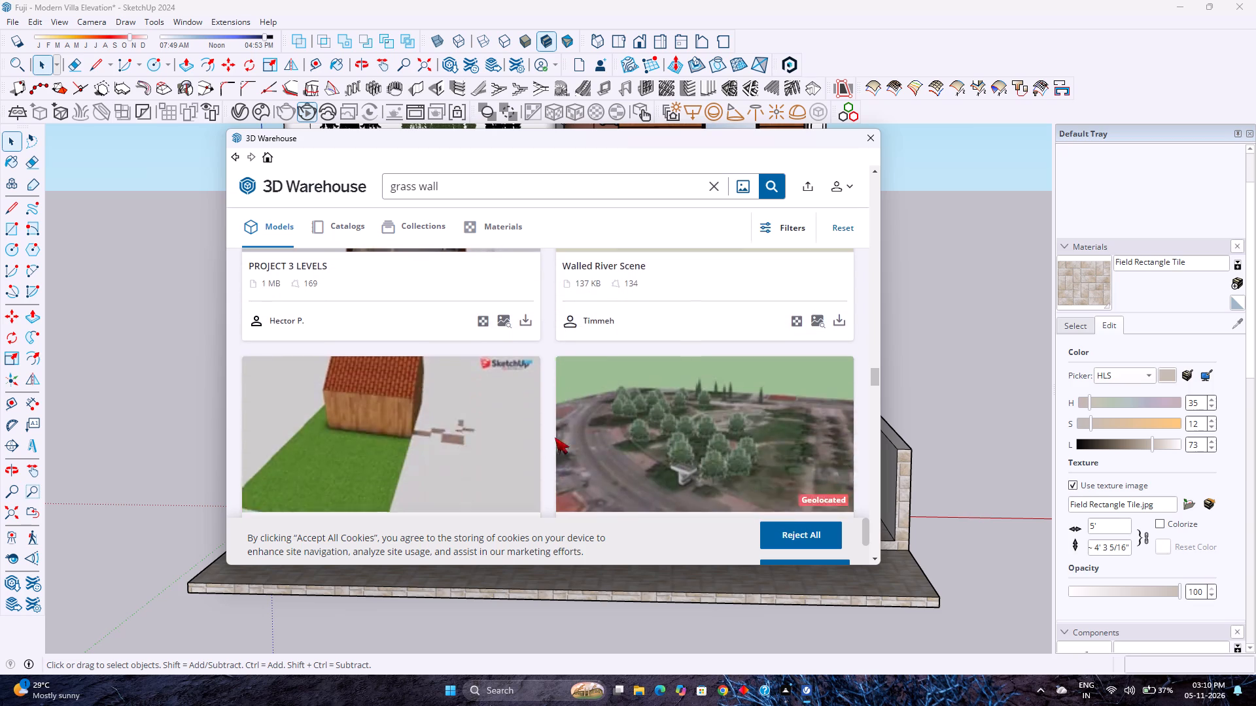
scroll(552, 439, "down", 19)
scroll(534, 452, "down", 5)
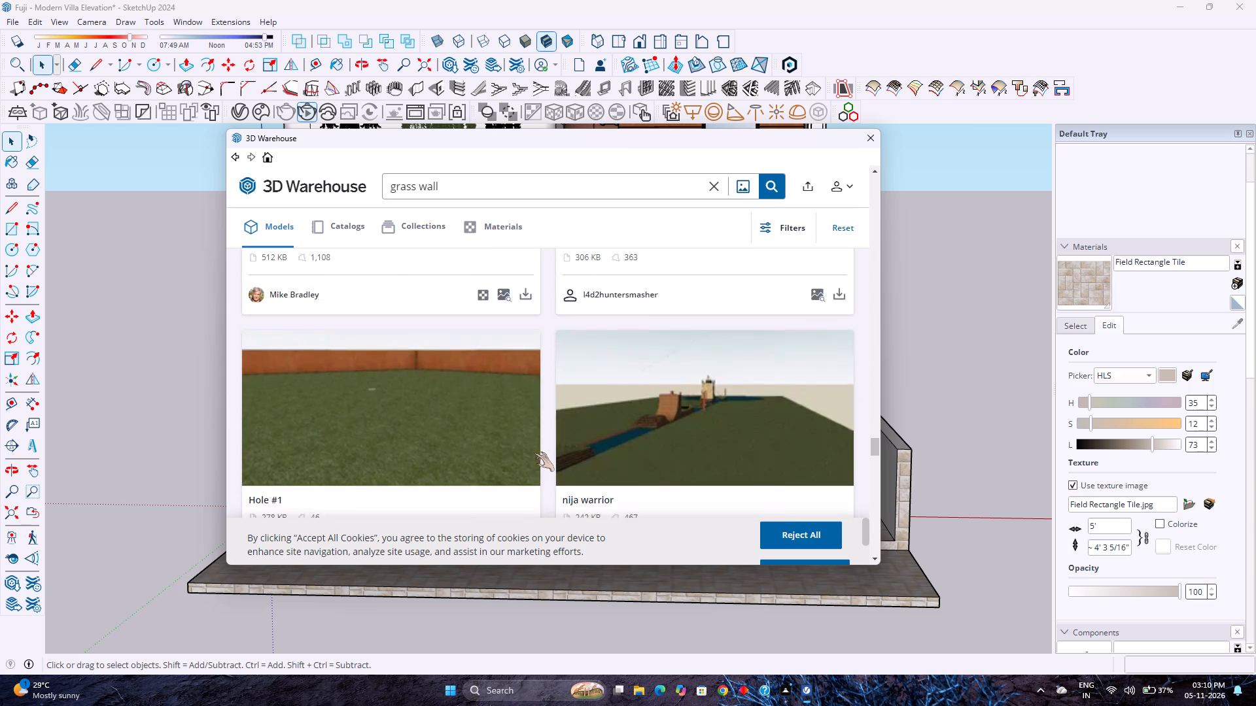
scroll(546, 459, "down", 7)
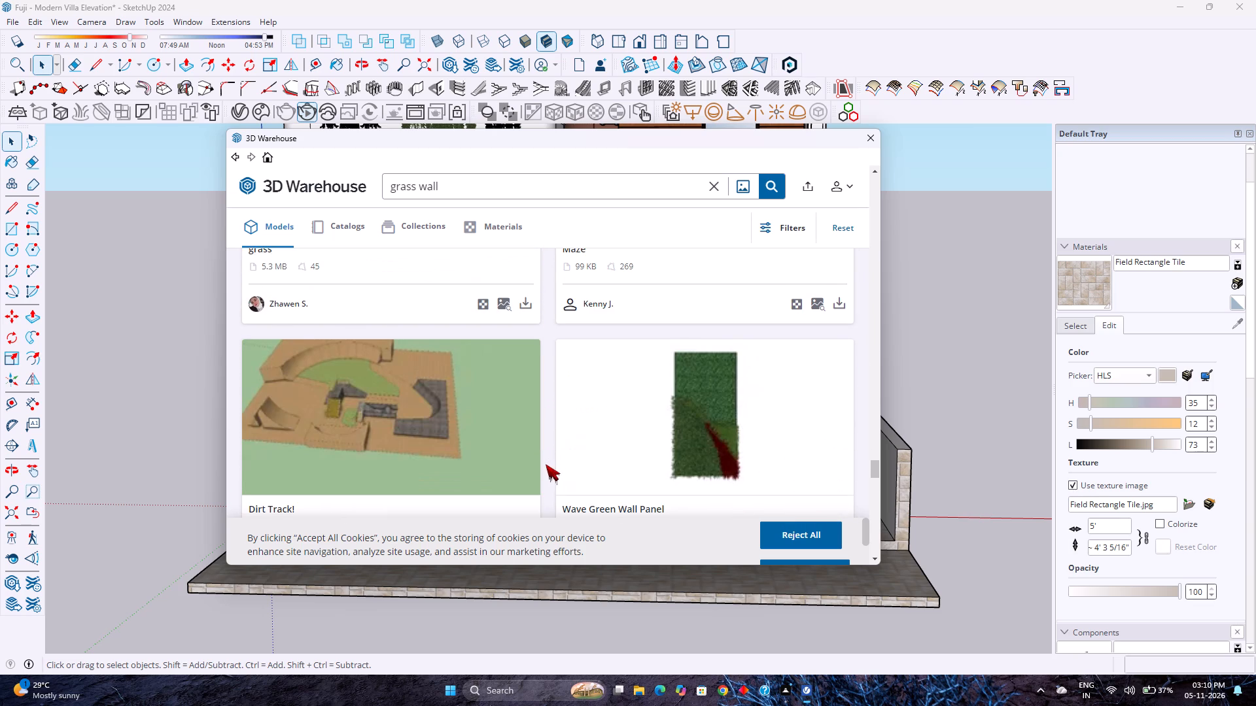
scroll(546, 464, "down", 4)
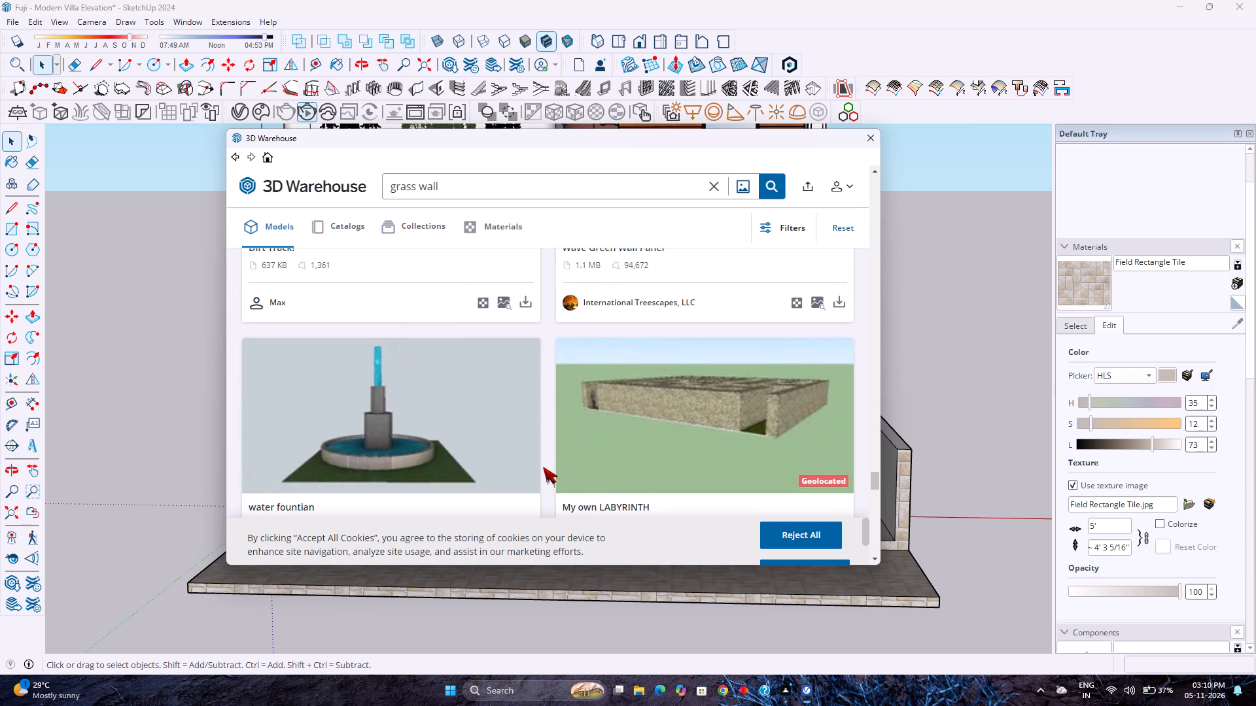
scroll(543, 467, "down", 13)
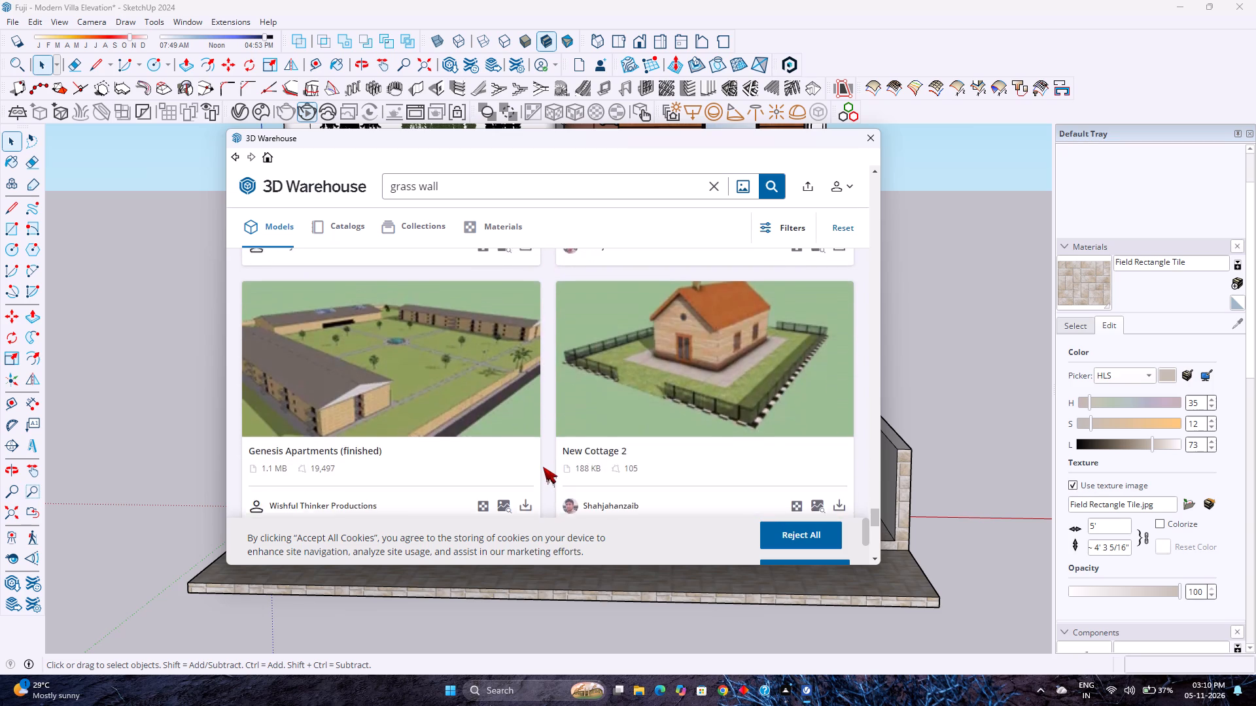
scroll(543, 467, "down", 13)
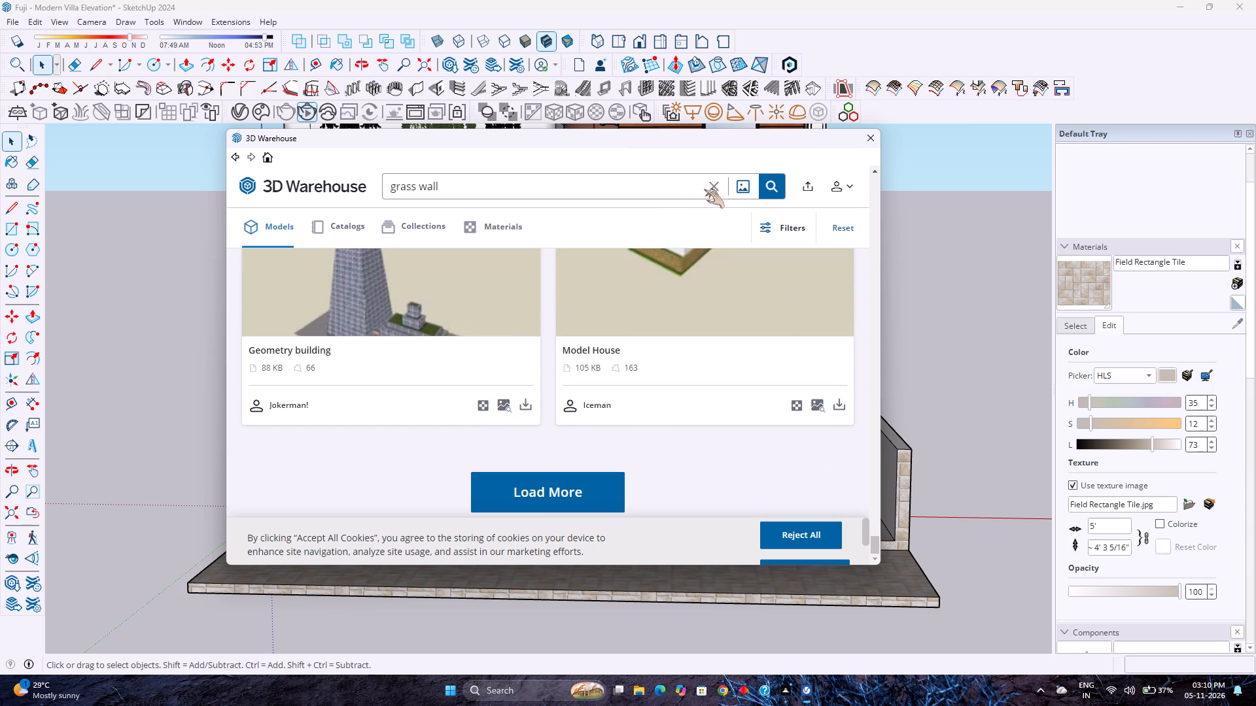
Return to the earlier "bush wall" search and look through the models listed for a suitable planted wall.
triple_click(541, 191)
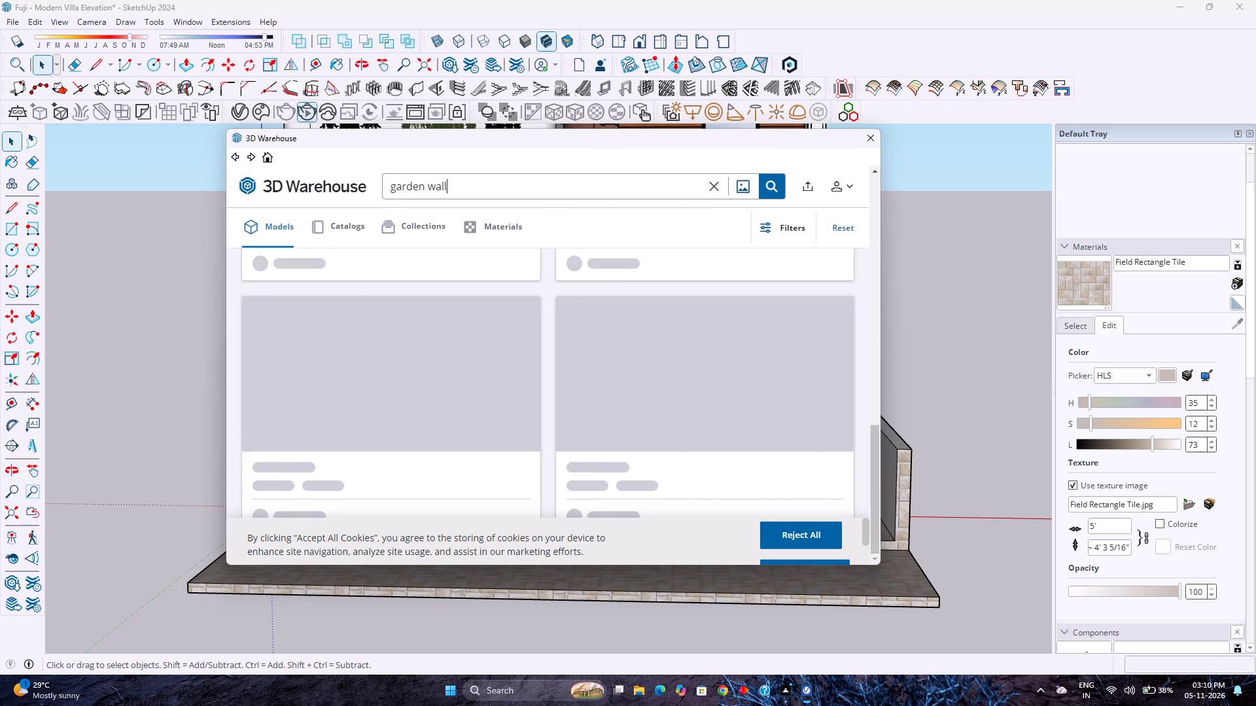
double_click(539, 191)
double_click(538, 191)
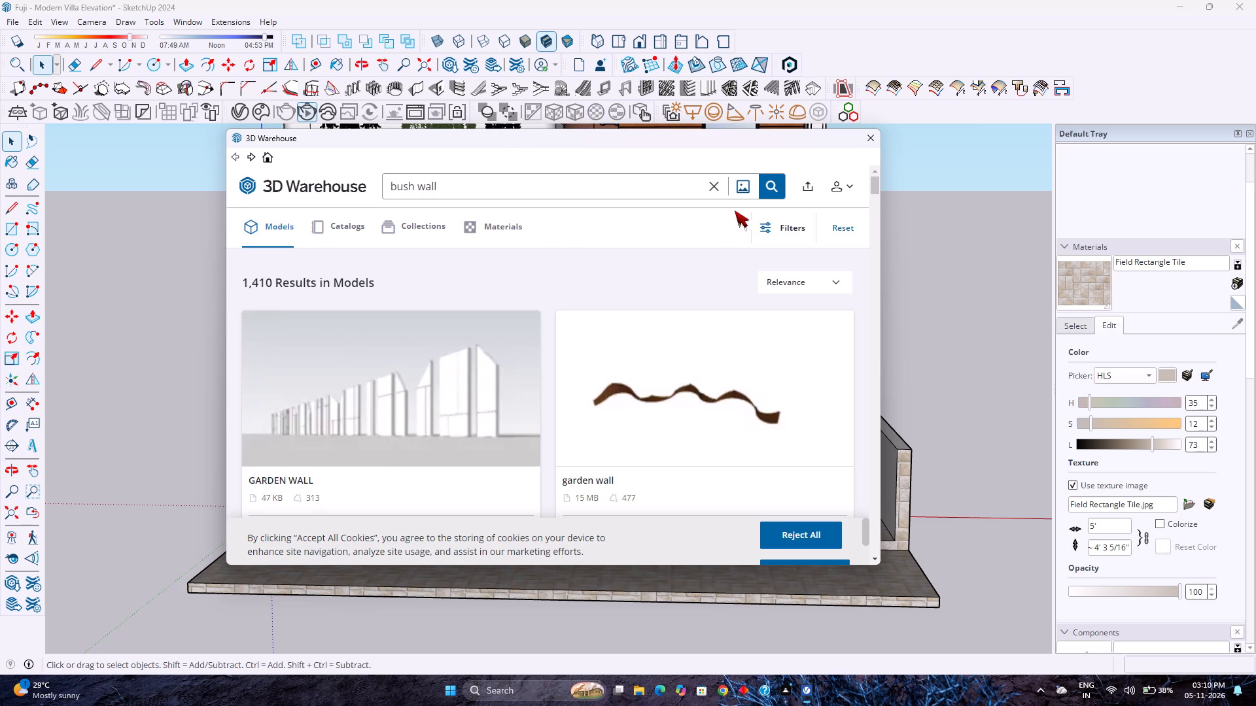
scroll(618, 359, "down", 6)
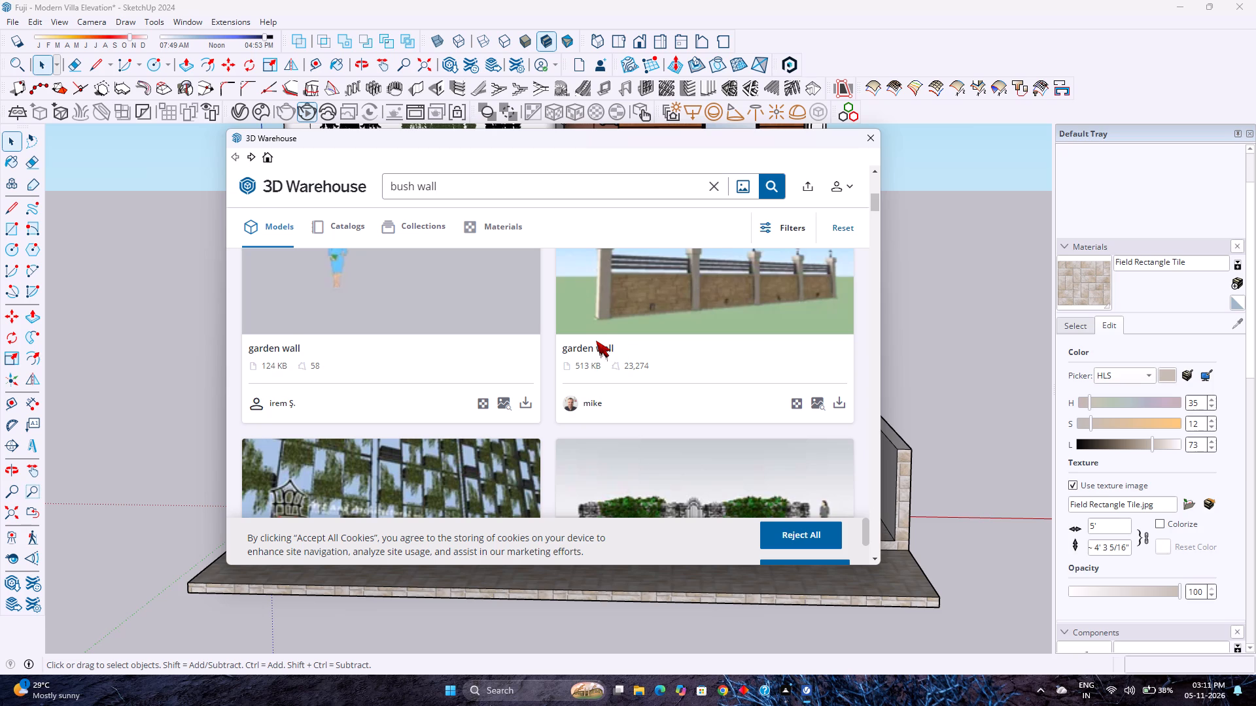
scroll(596, 341, "down", 7)
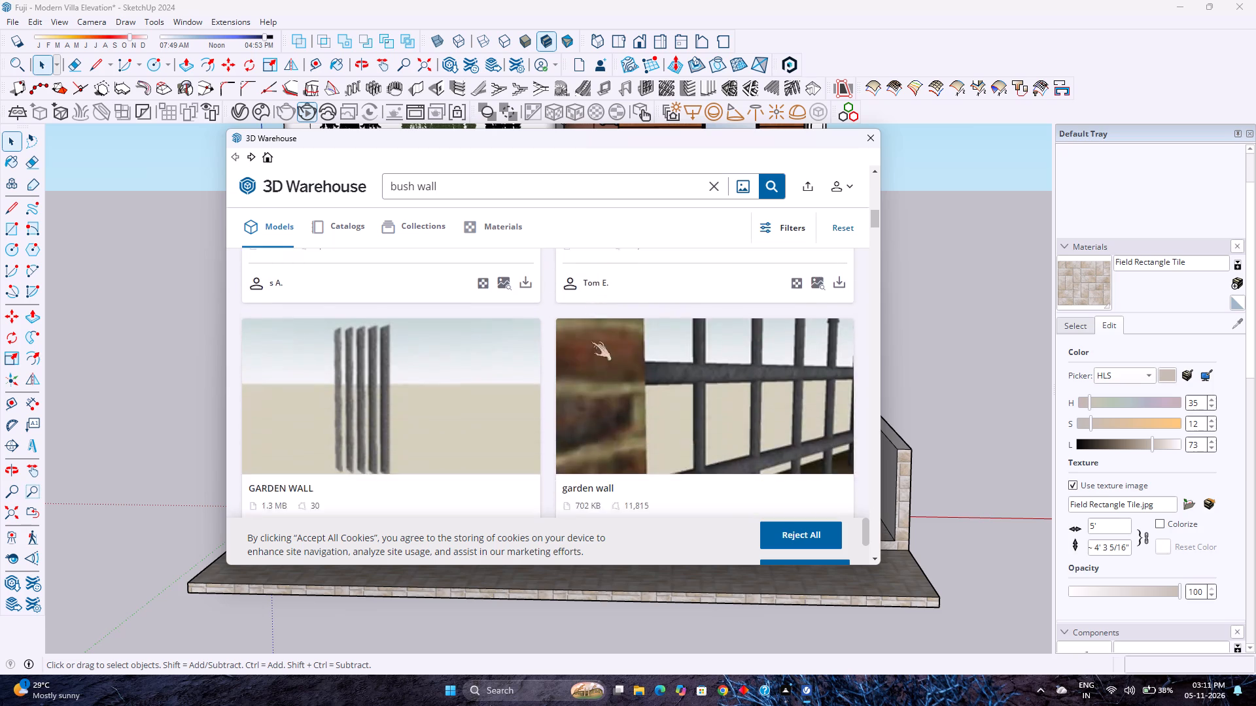
scroll(589, 341, "up", 11)
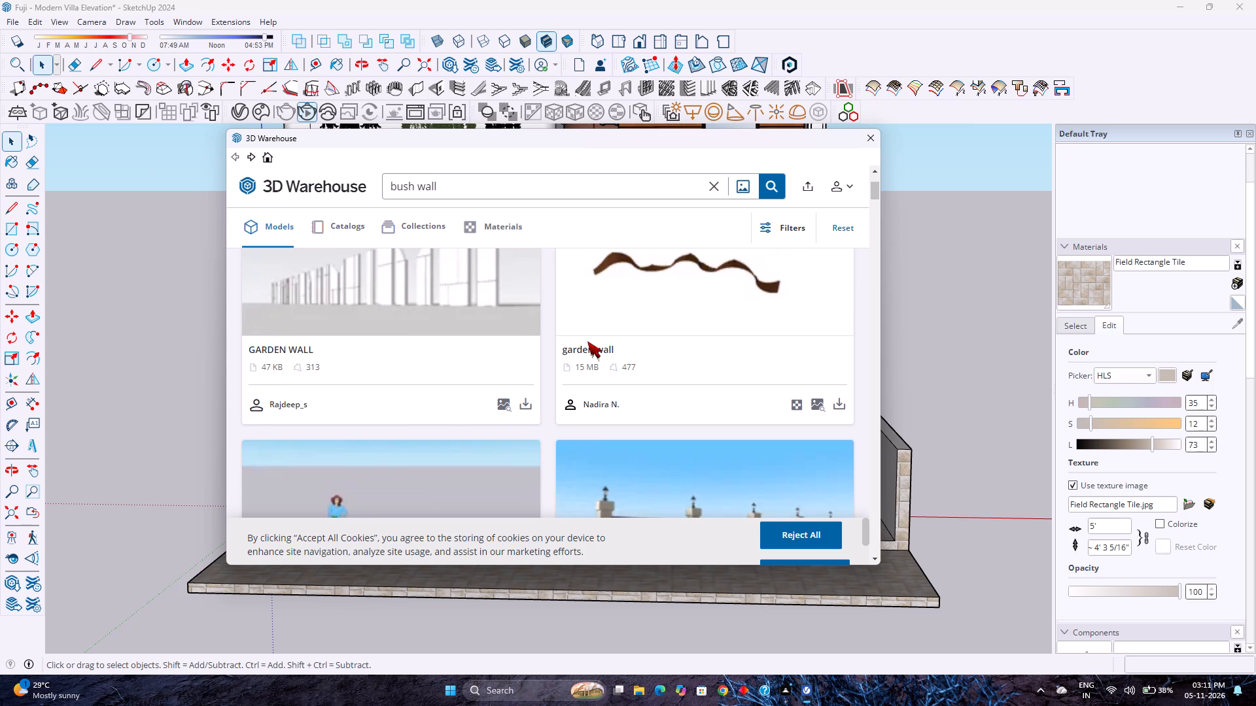
scroll(587, 341, "up", 11)
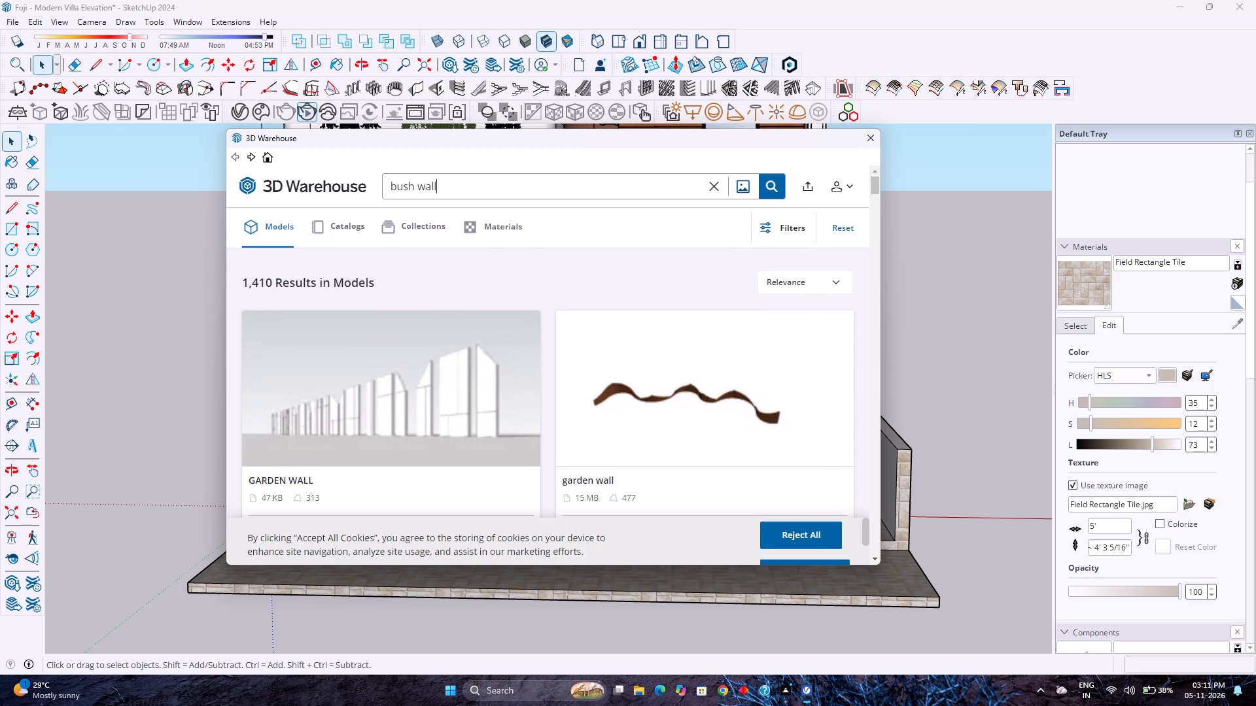
Change the 3D Warehouse model search to "hedge wall".
key("Left")
key("Left")
key("Left")
key("Left")
key("Left")
key("Left")
key("Left")
key("Left")
key("Right")
key("Right")
key("Right")
key("BackSpace")
key("BackSpace")
key("BackSpace")
key("BackSpace")
key("BackSpace")
key("BackSpace")
key("BackSpace")
key("BackSpace")
key("BackSpace")
key("BackSpace")
key("BackSpace")
type("hedge")
key("Return")
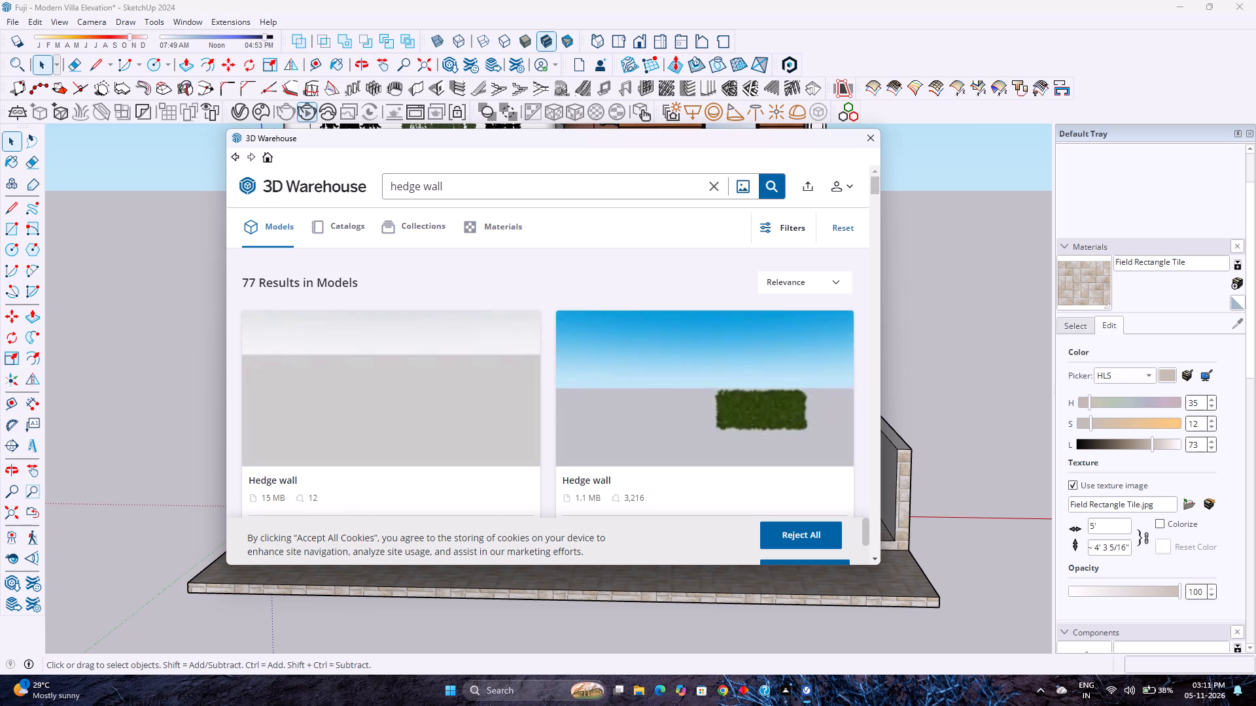
Examine the "hedge wall" model results for a hedge panel that suits the villa elevation.
scroll(458, 314, "down", 3)
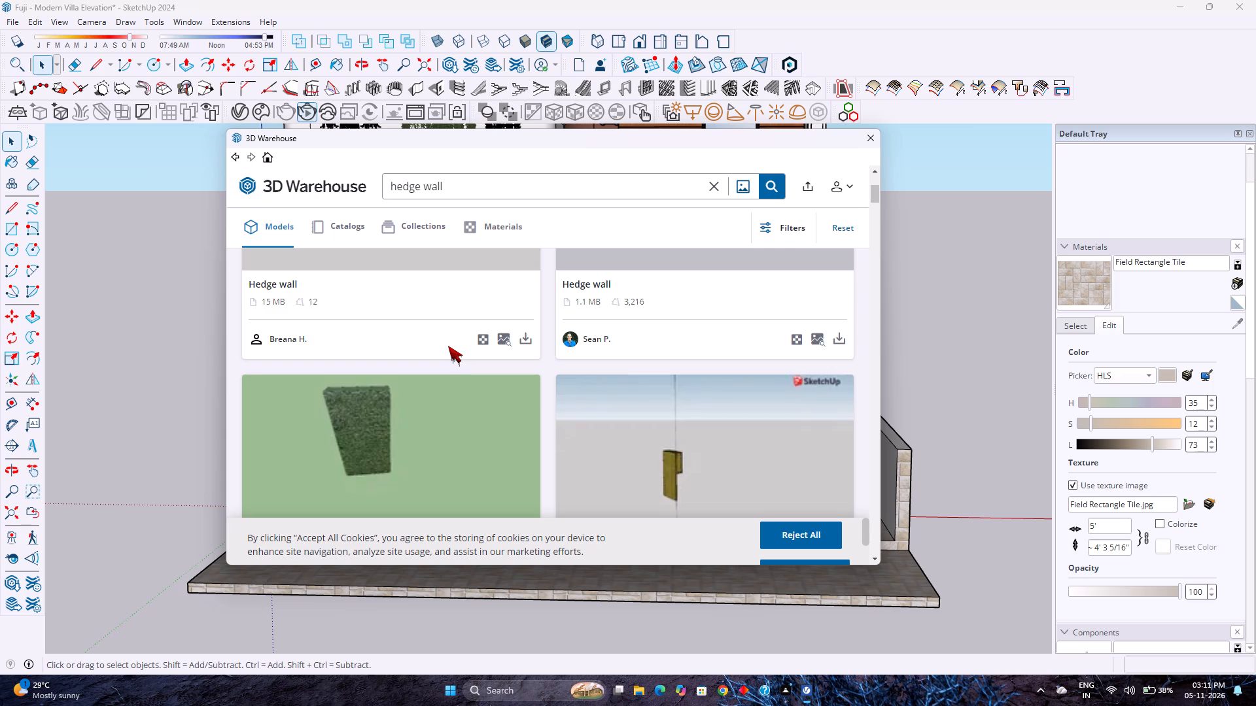
scroll(448, 346, "up", 6)
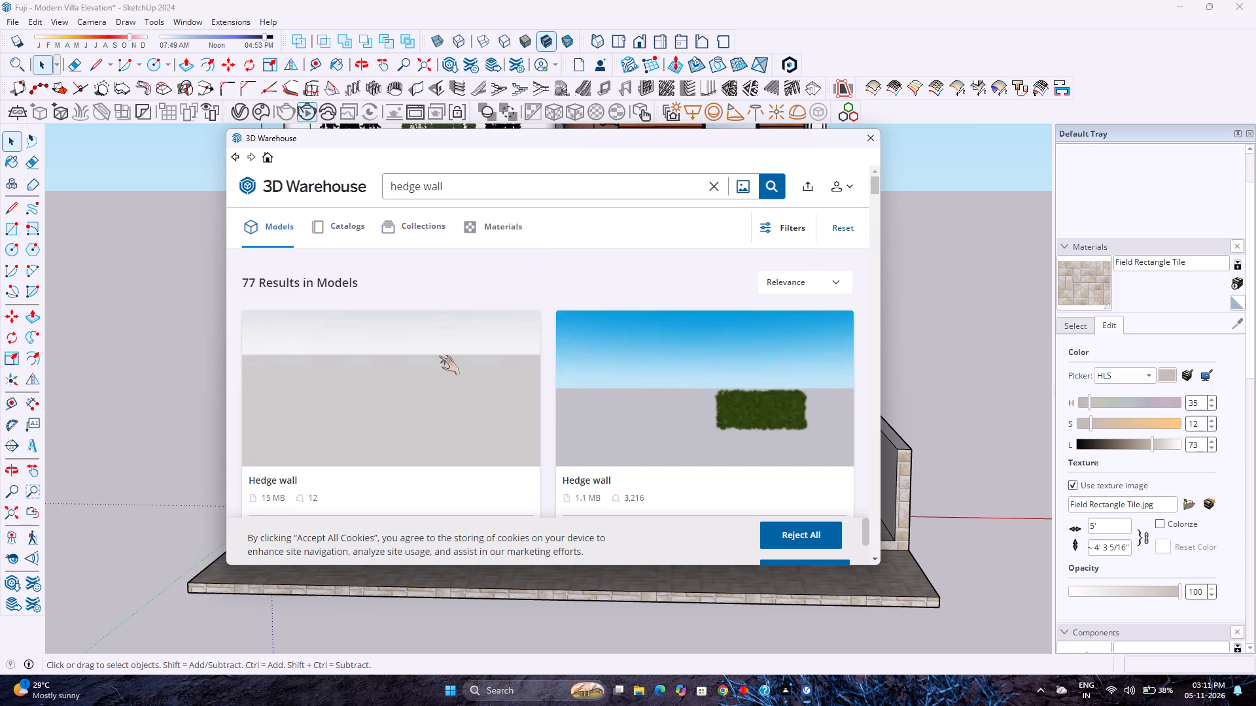
scroll(470, 408, "down", 1)
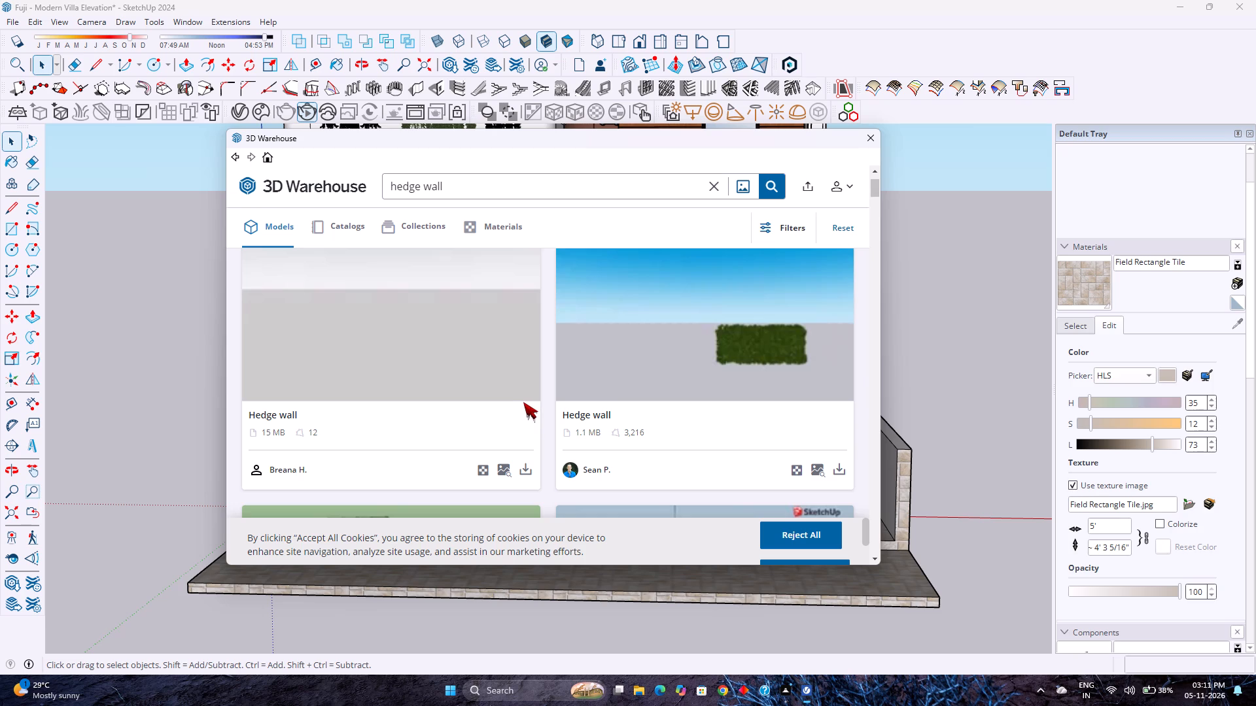
scroll(523, 402, "down", 3)
scroll(523, 402, "up", 3)
scroll(526, 401, "down", 2)
scroll(524, 402, "up", 2)
scroll(524, 402, "down", 4)
scroll(524, 402, "up", 3)
scroll(524, 402, "down", 2)
scroll(524, 402, "up", 4)
scroll(524, 402, "down", 5)
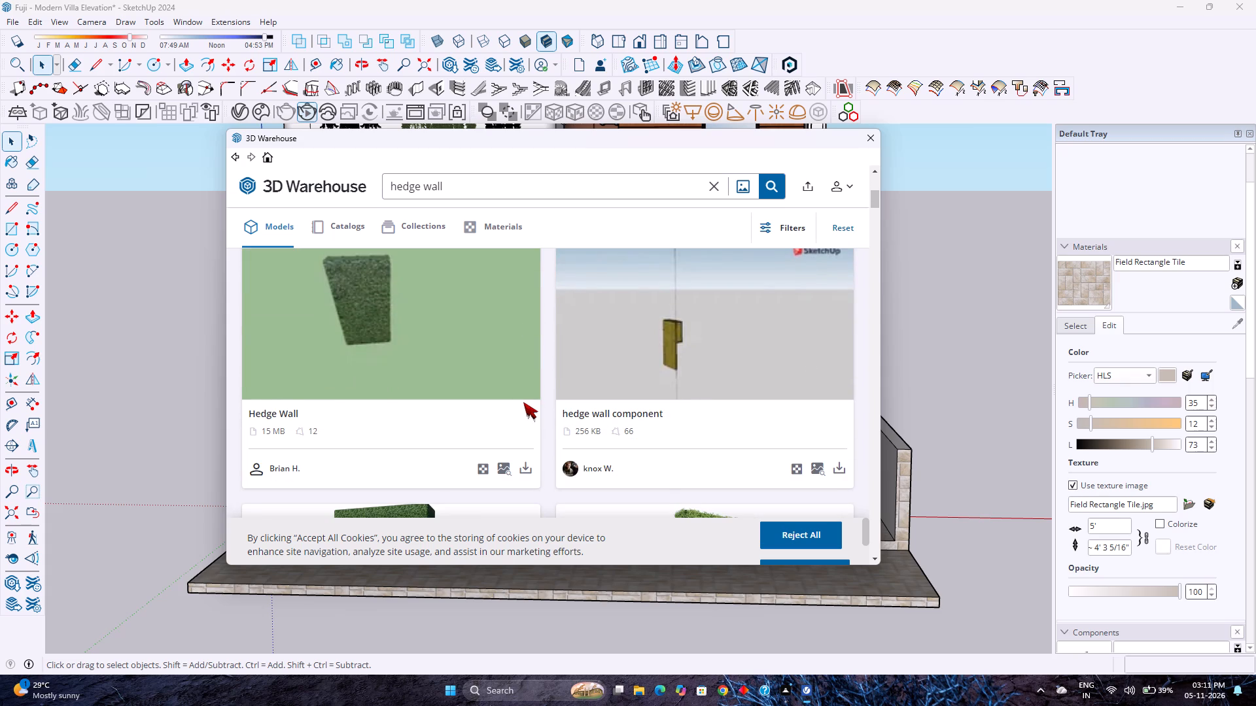
scroll(525, 401, "down", 5)
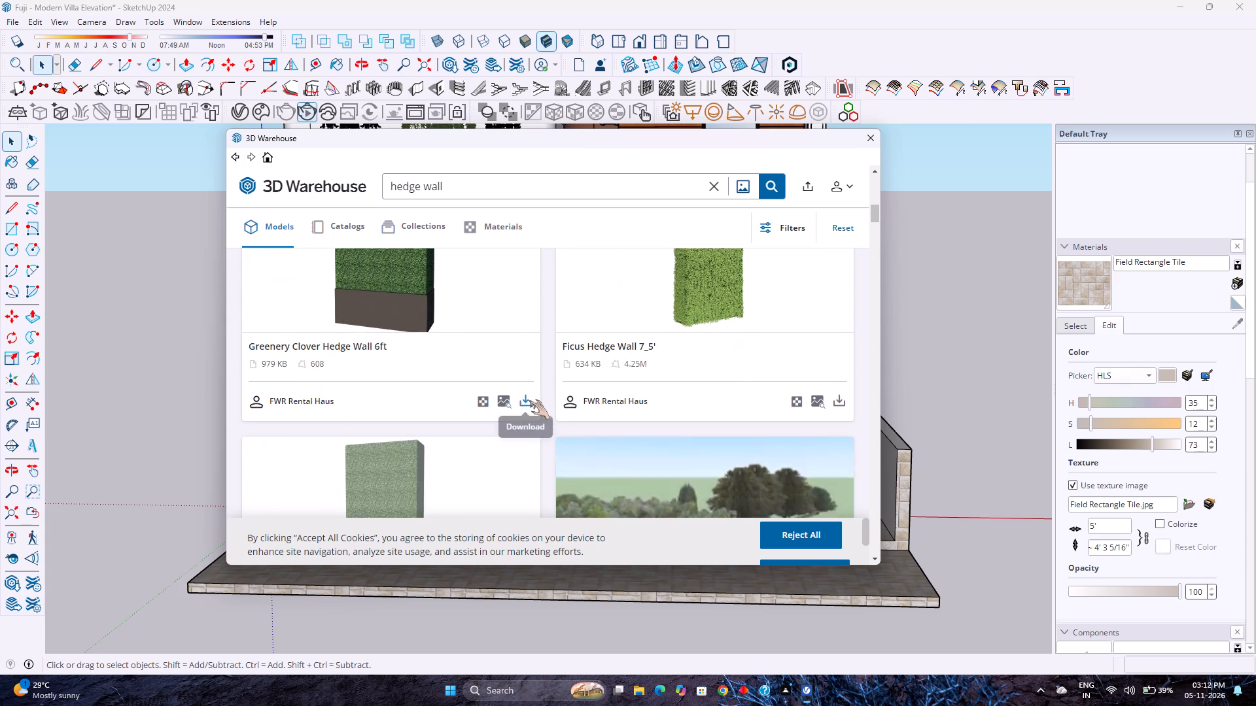
scroll(529, 402, "down", 2)
scroll(529, 402, "up", 10)
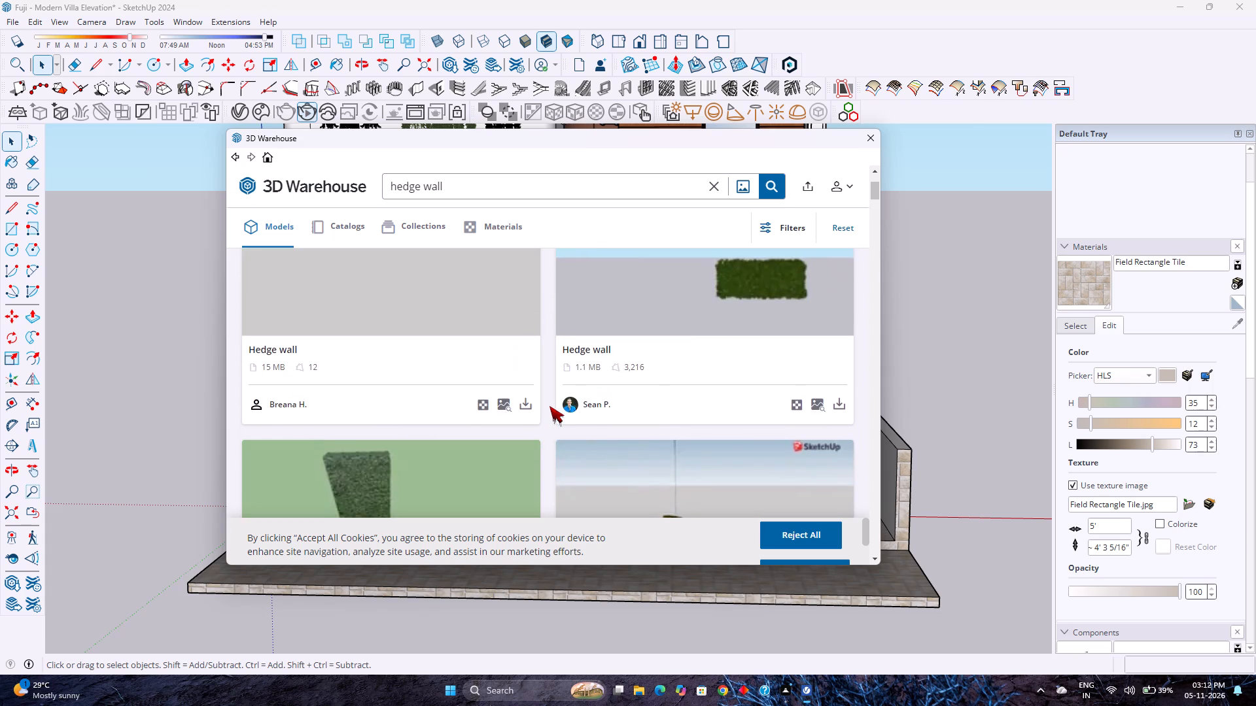
scroll(549, 406, "up", 3)
scroll(545, 407, "down", 6)
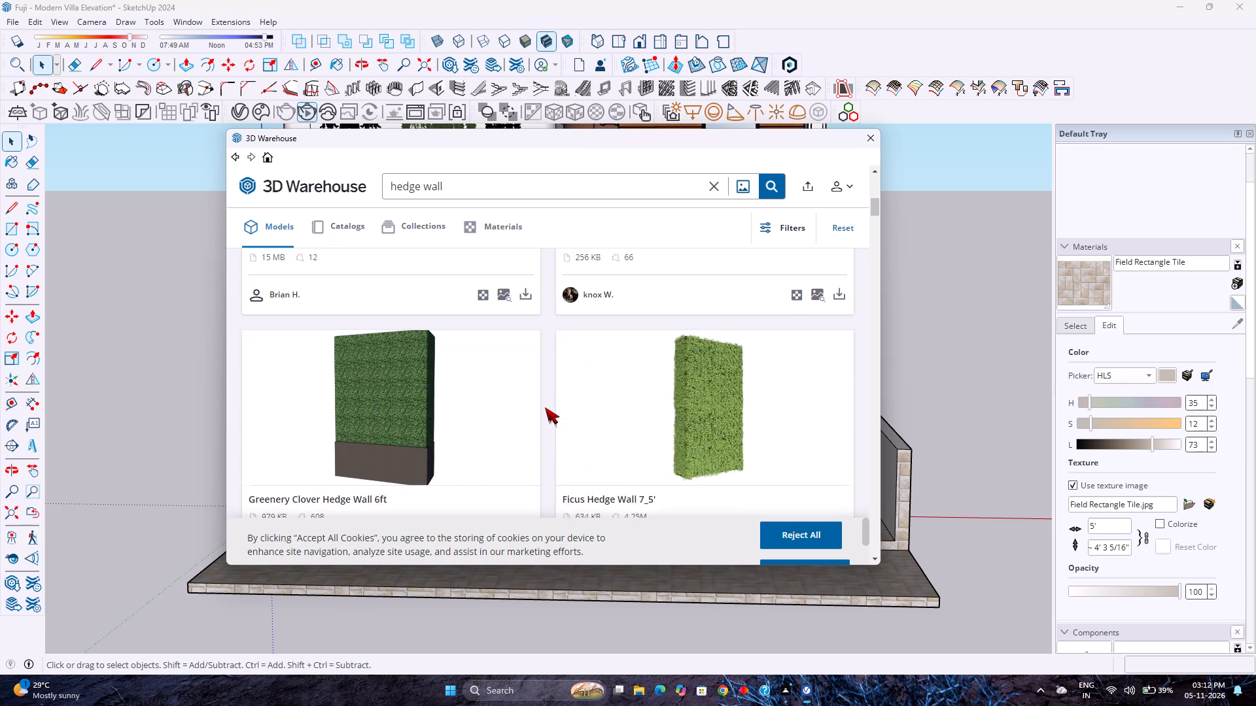
scroll(545, 407, "down", 15)
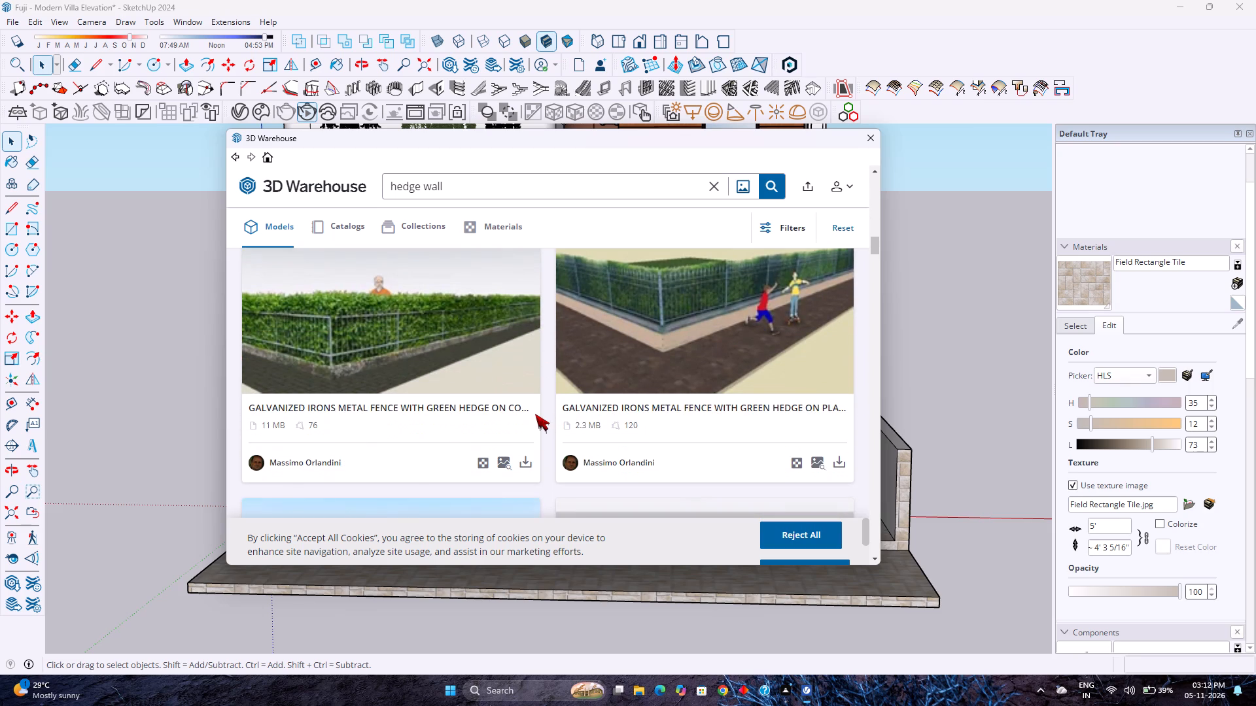
scroll(535, 414, "down", 6)
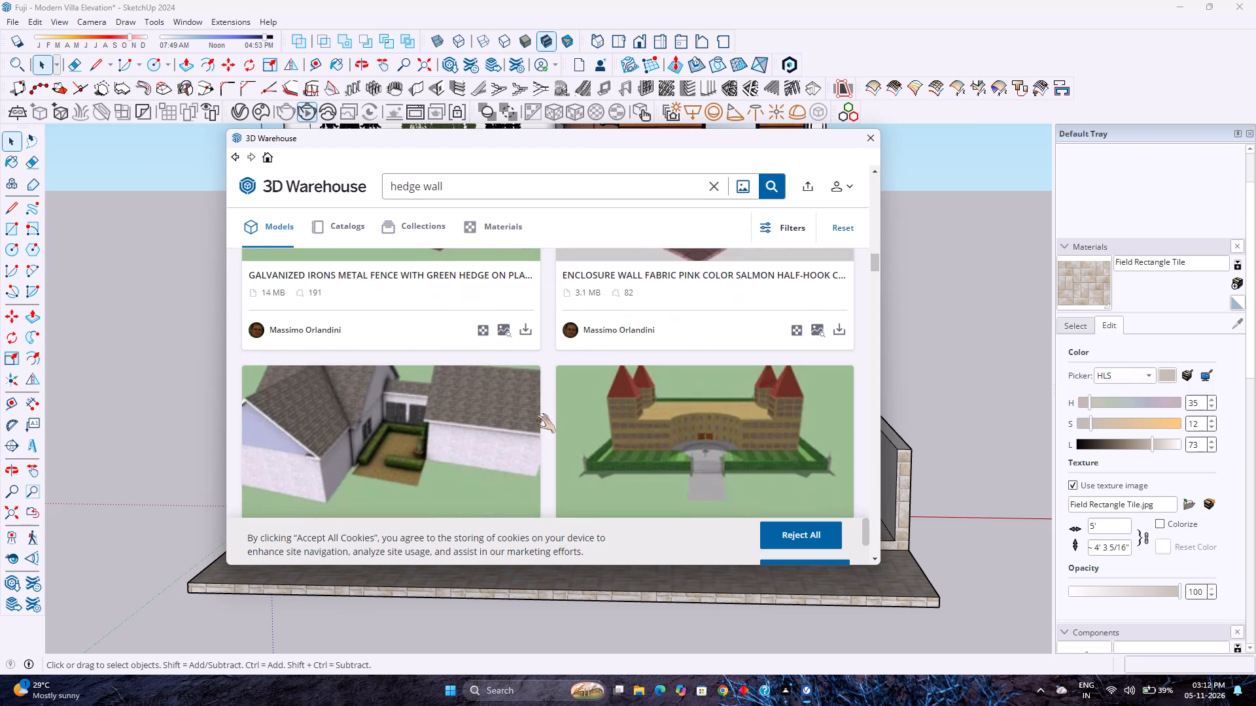
scroll(535, 414, "down", 5)
Download the 1.1 MB "Hedge wall" model with the low rectangular green hedge directly into the SketchUp model.
scroll(536, 414, "up", 7)
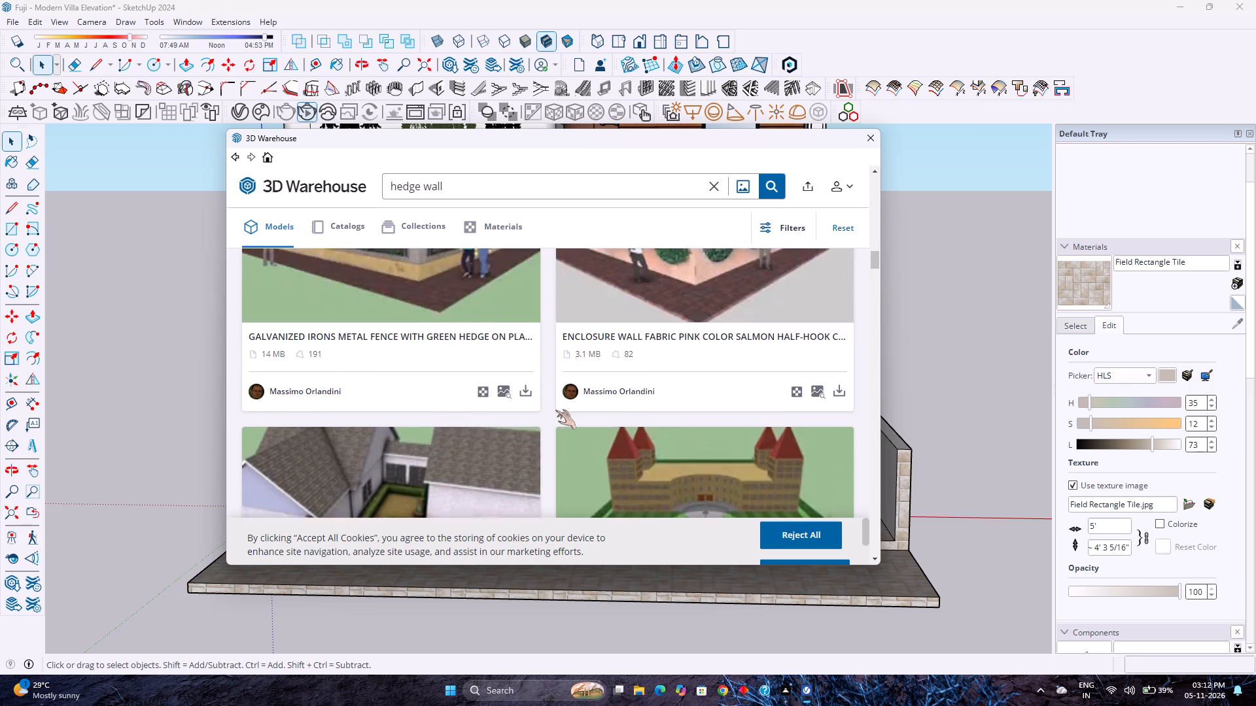
scroll(555, 410, "up", 19)
scroll(678, 370, "up", 3)
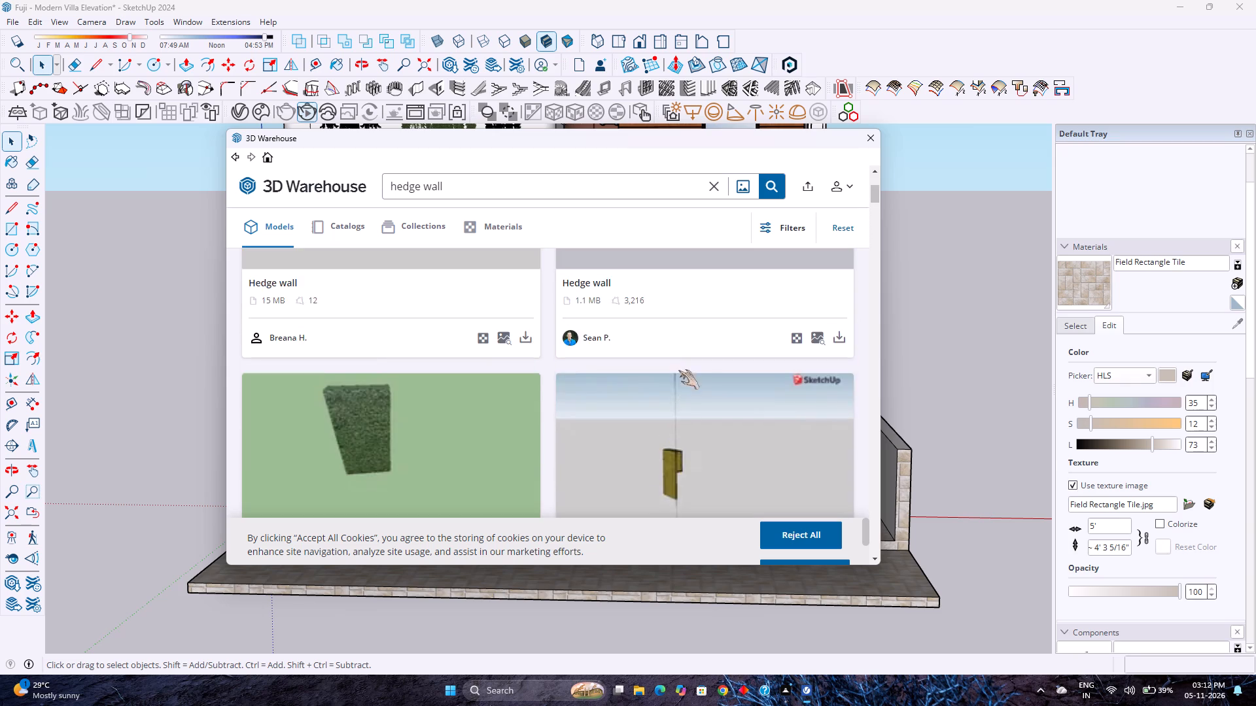
scroll(675, 372, "up", 4)
scroll(648, 418, "down", 1)
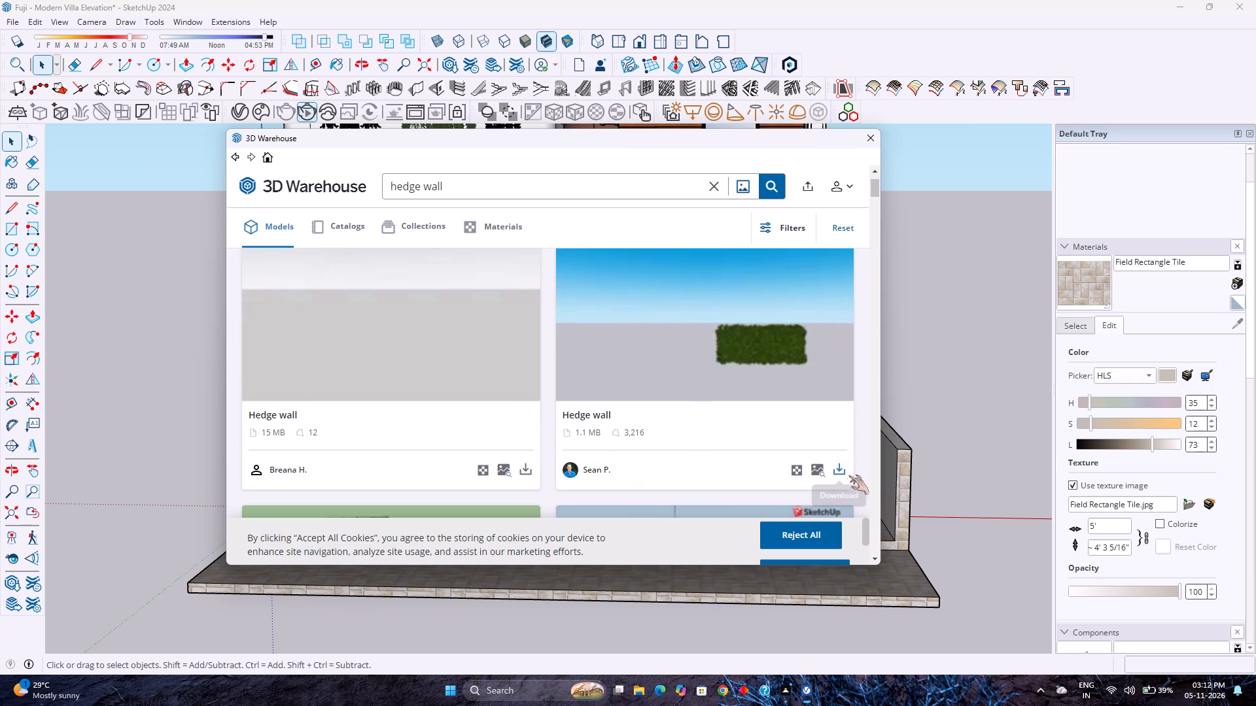
left_click(843, 475)
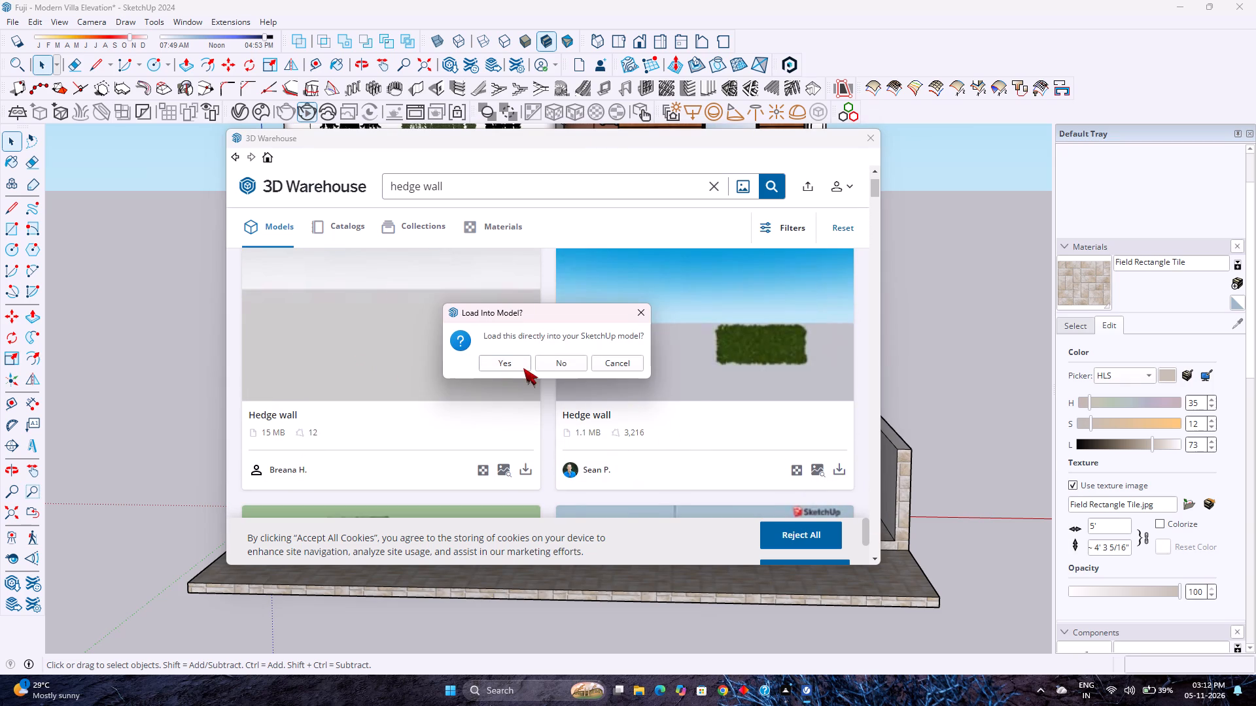
left_click(523, 368)
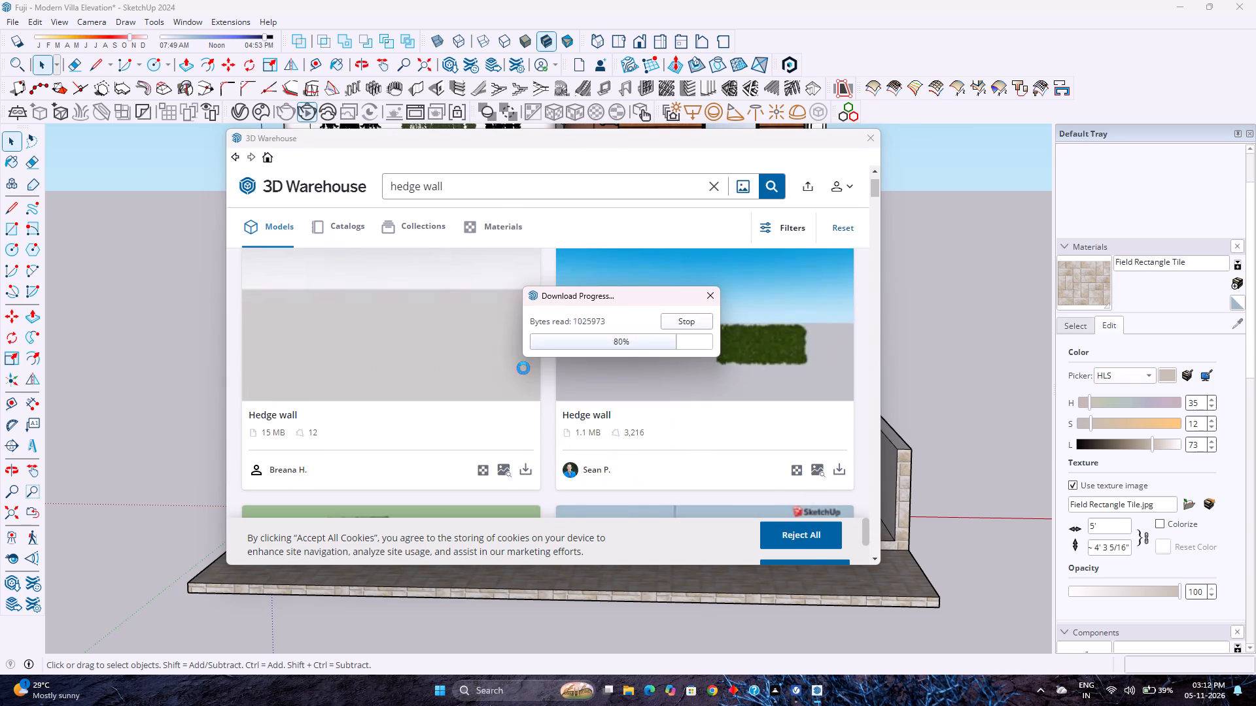
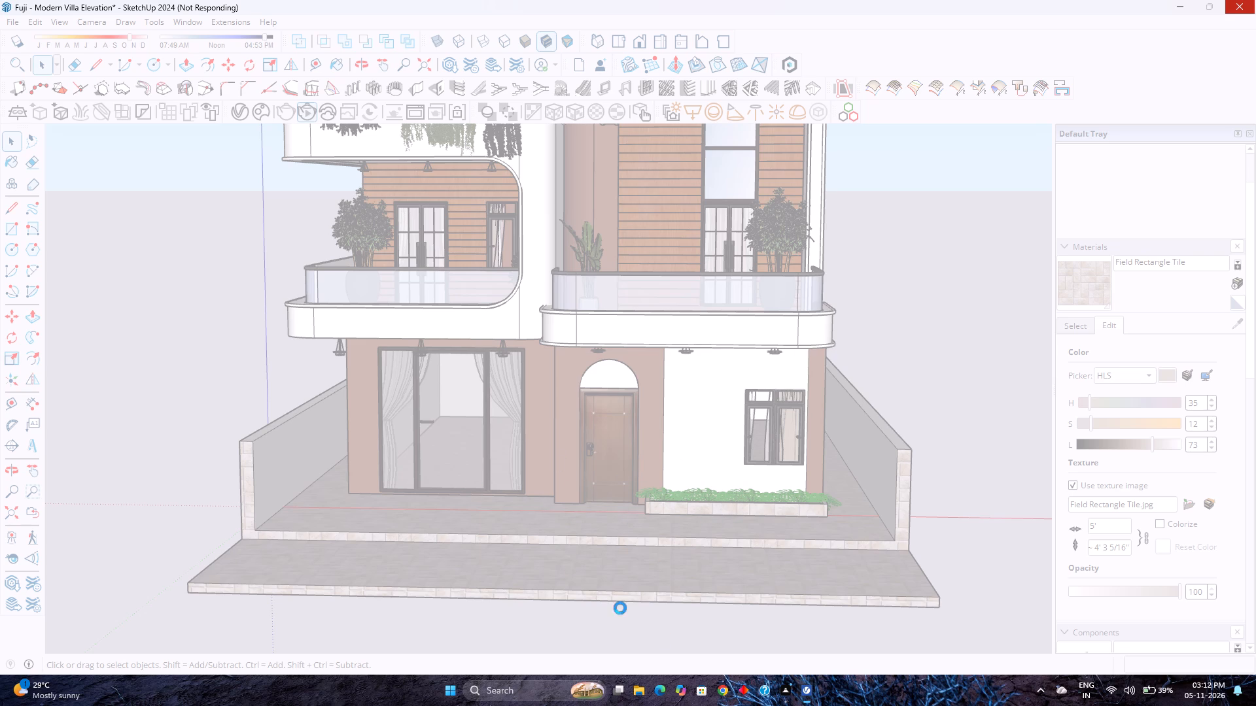
Place the downloaded hedge on the tiled step edge, in front of the planter and ground-floor window.
left_click(749, 374)
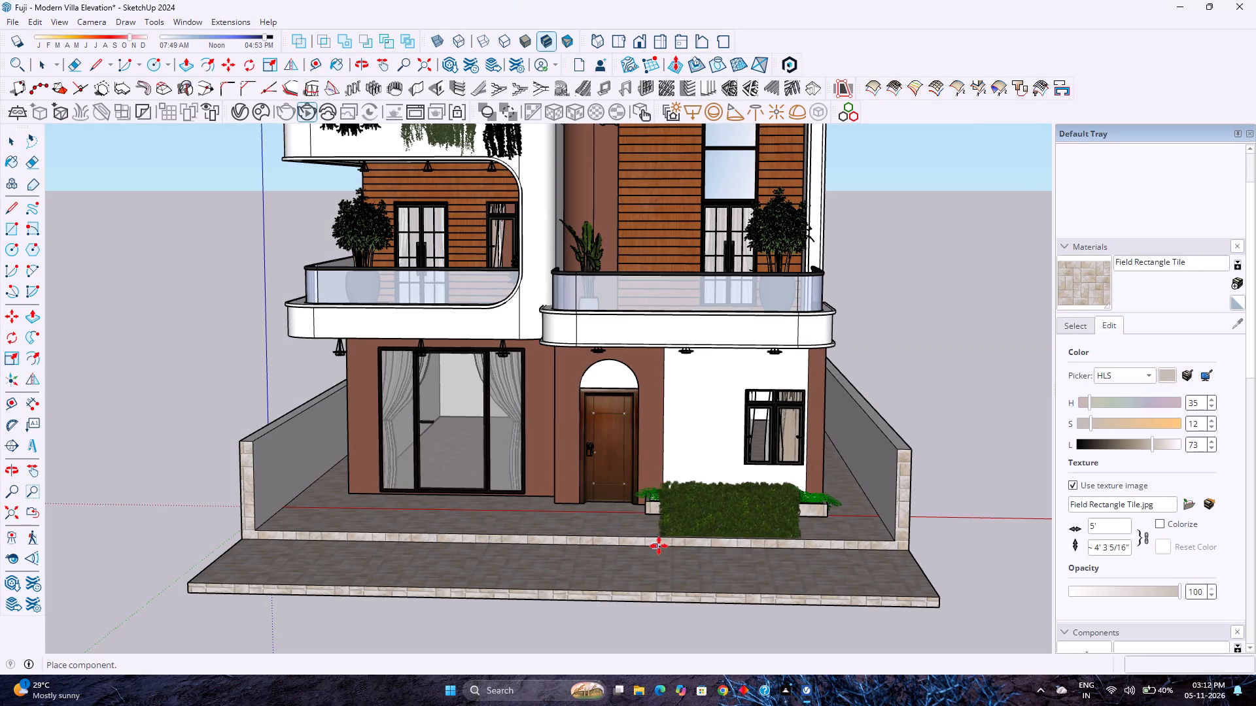
scroll(676, 550, "down", 5)
scroll(676, 550, "up", 4)
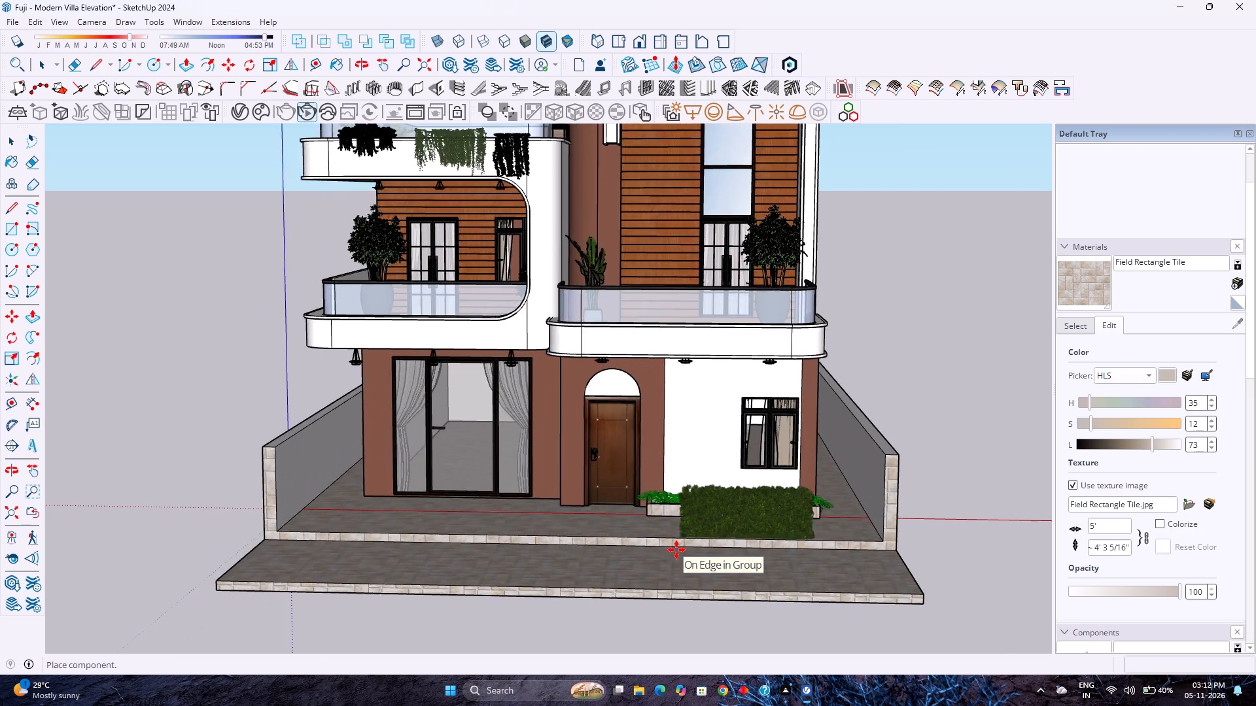
scroll(676, 550, "up", 8)
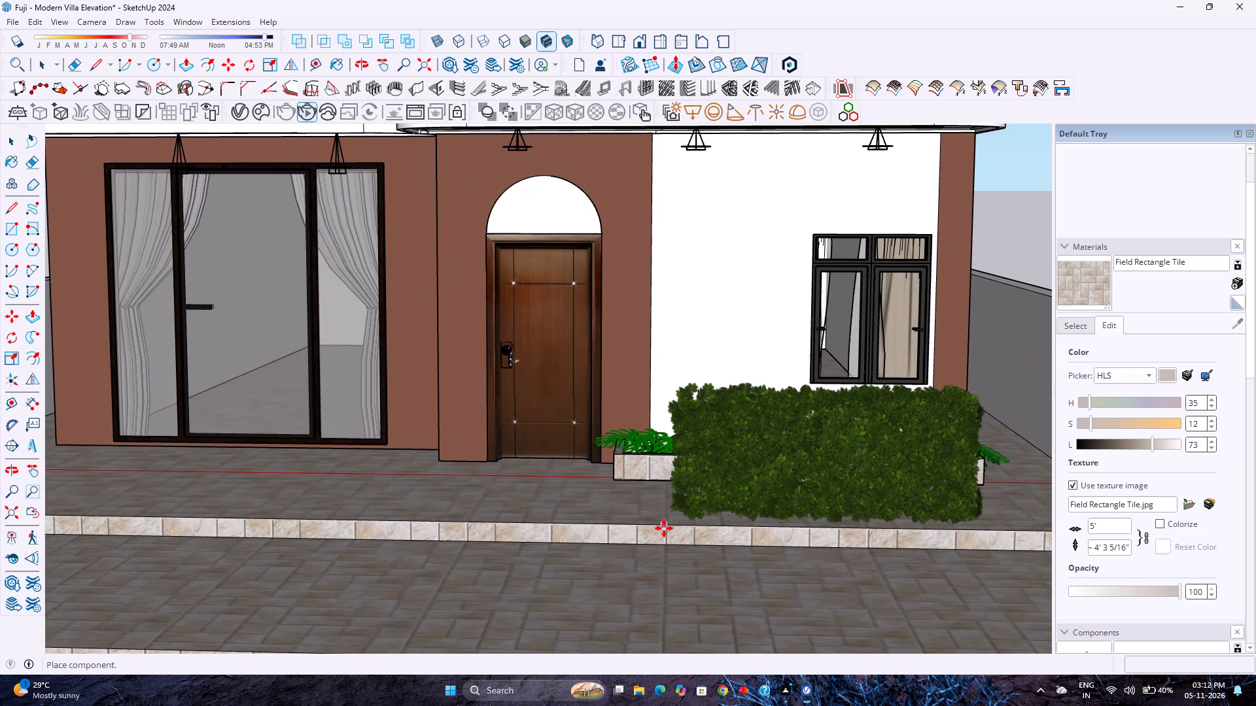
left_click(664, 529)
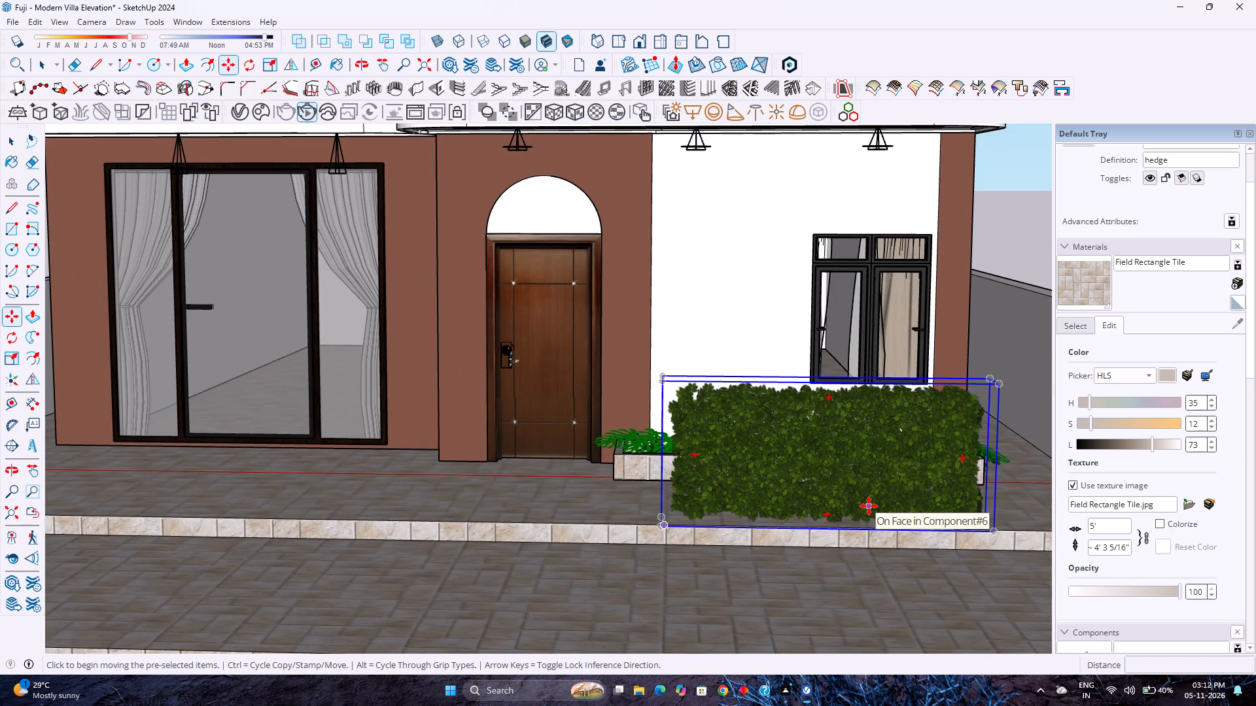
Cut the hedge and paste it inside the group containing the paved base and boundary walls, at the front paving.
key("ctrl+x")
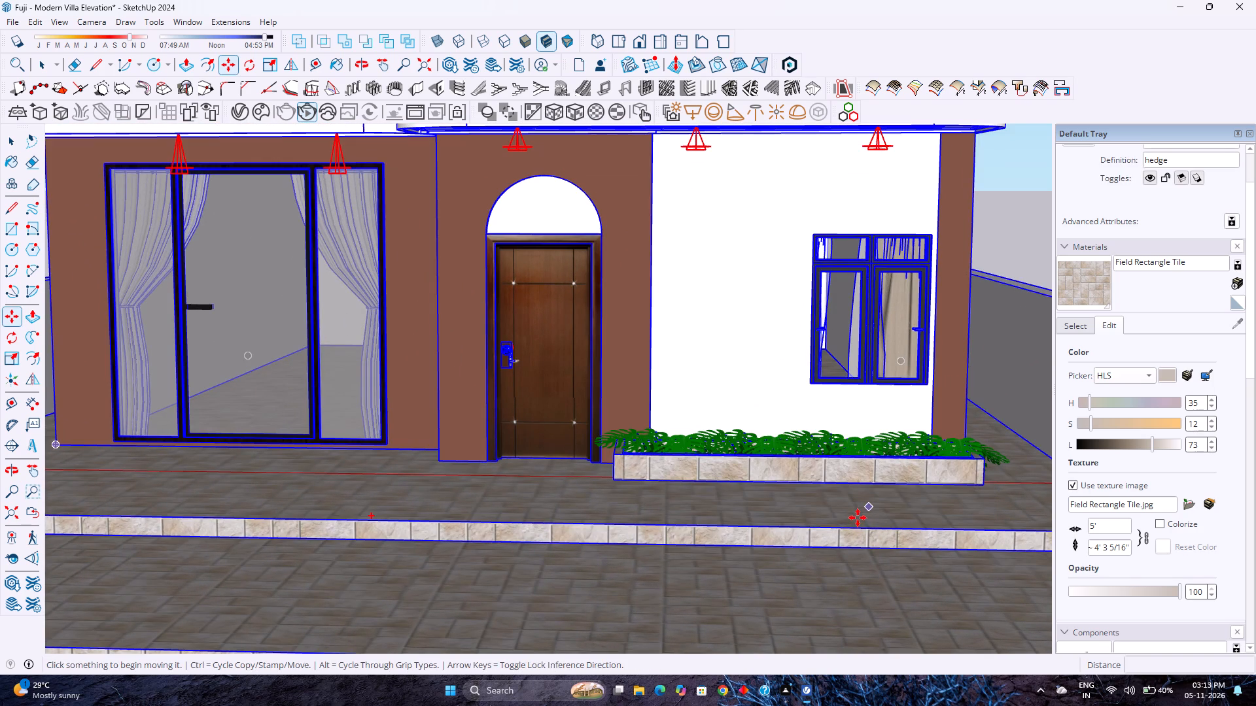
key("space")
left_click(798, 546)
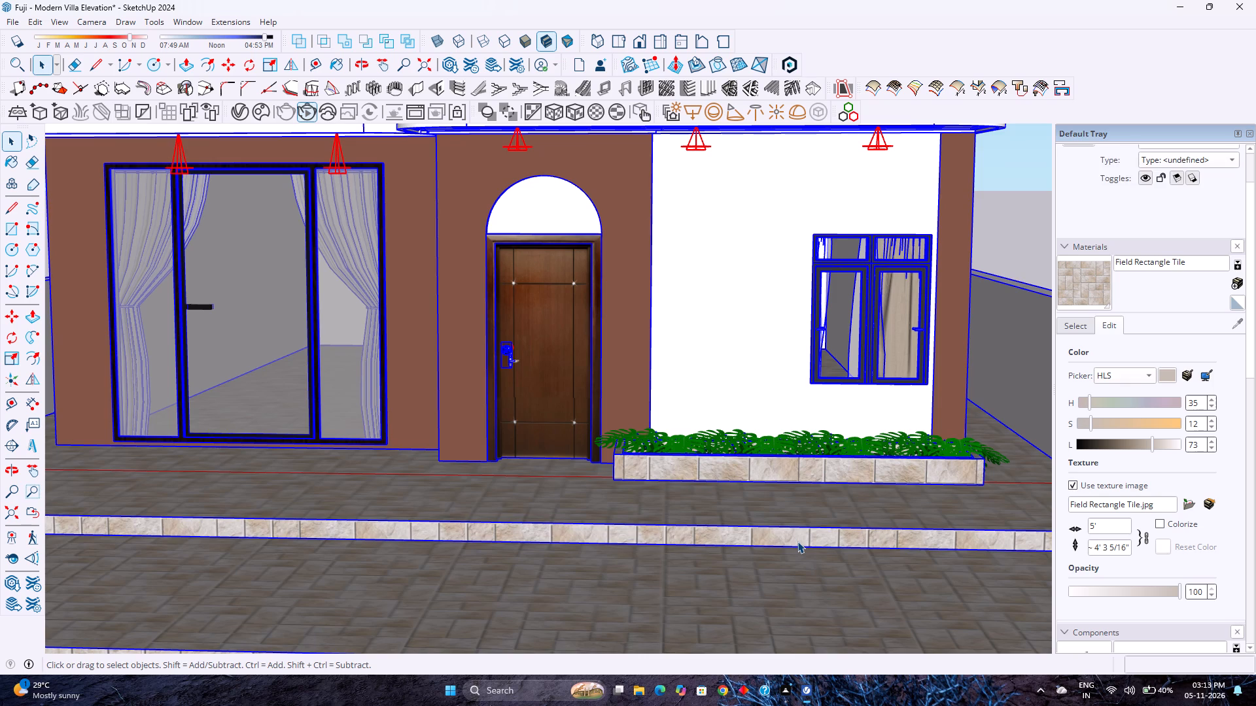
scroll(797, 541, "down", 3)
double_click(797, 541)
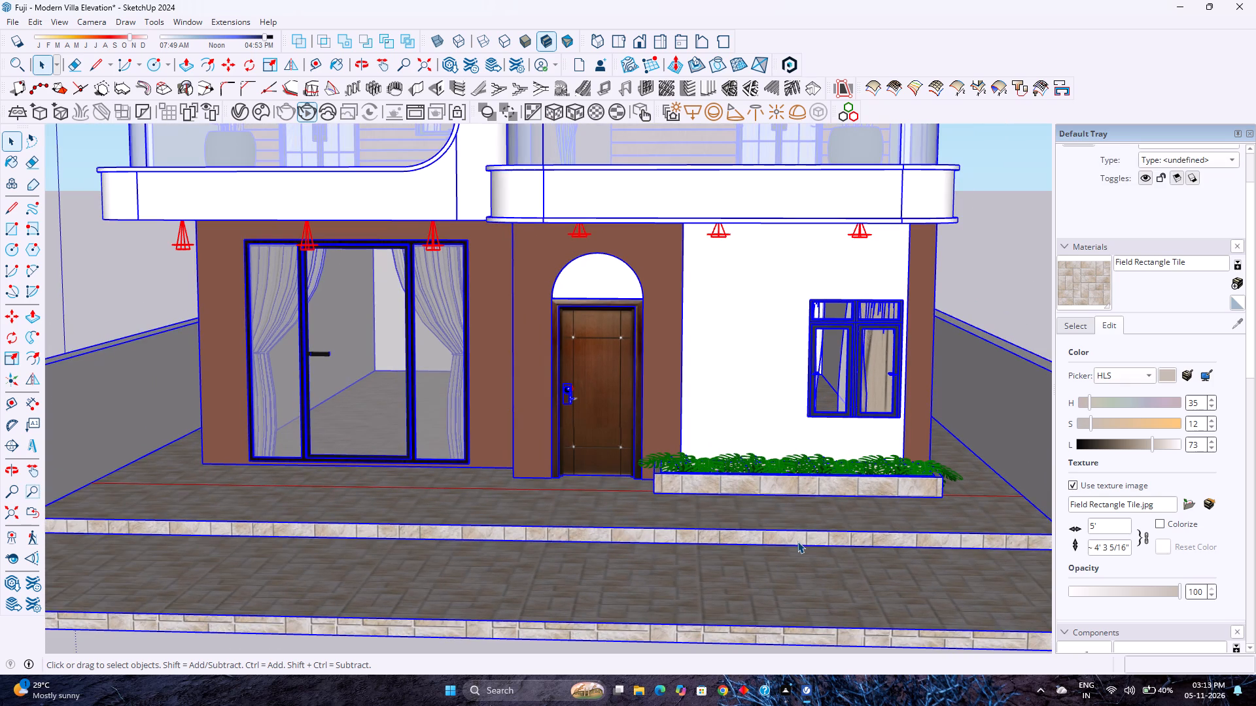
left_click(797, 541)
double_click(797, 541)
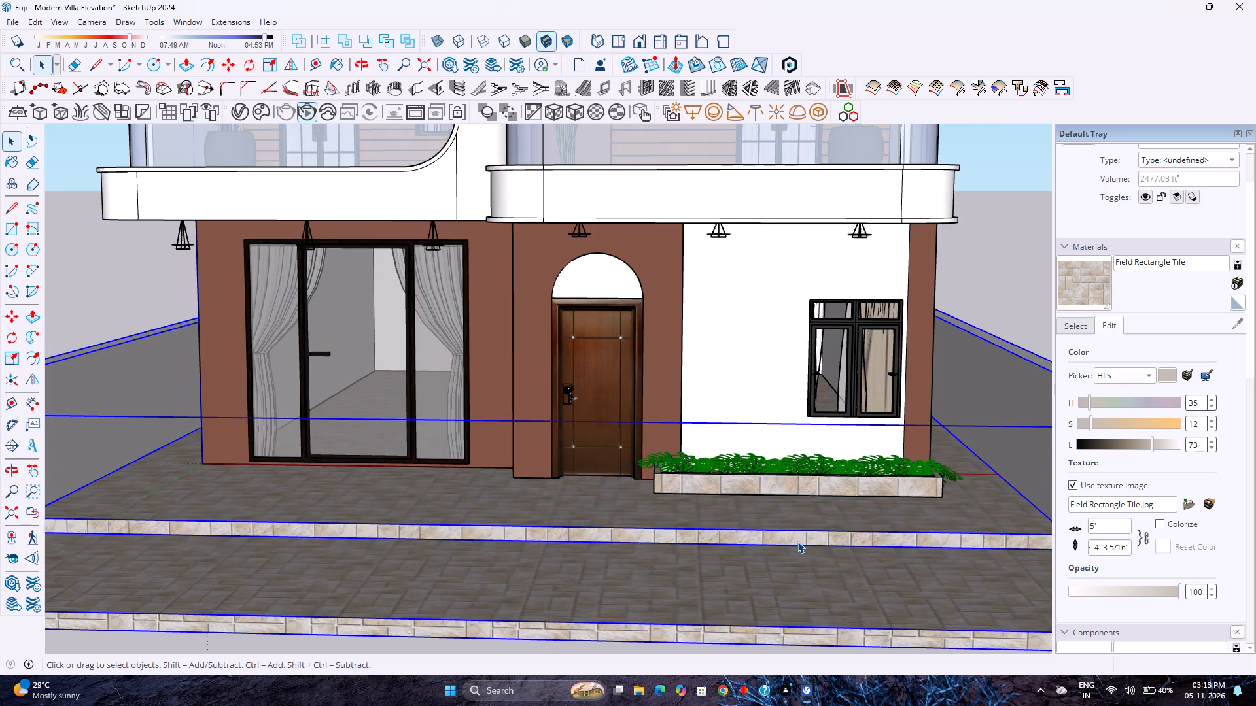
key("ctrl+v")
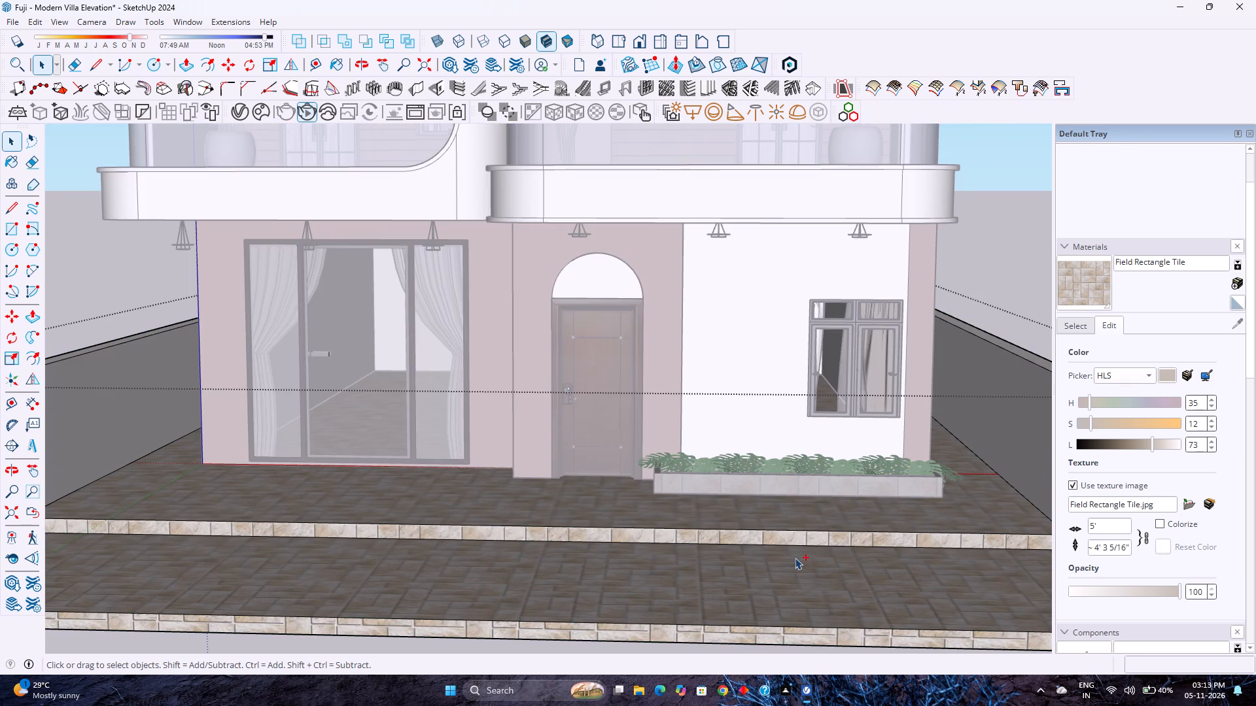
triple_click(705, 554)
double_click(705, 554)
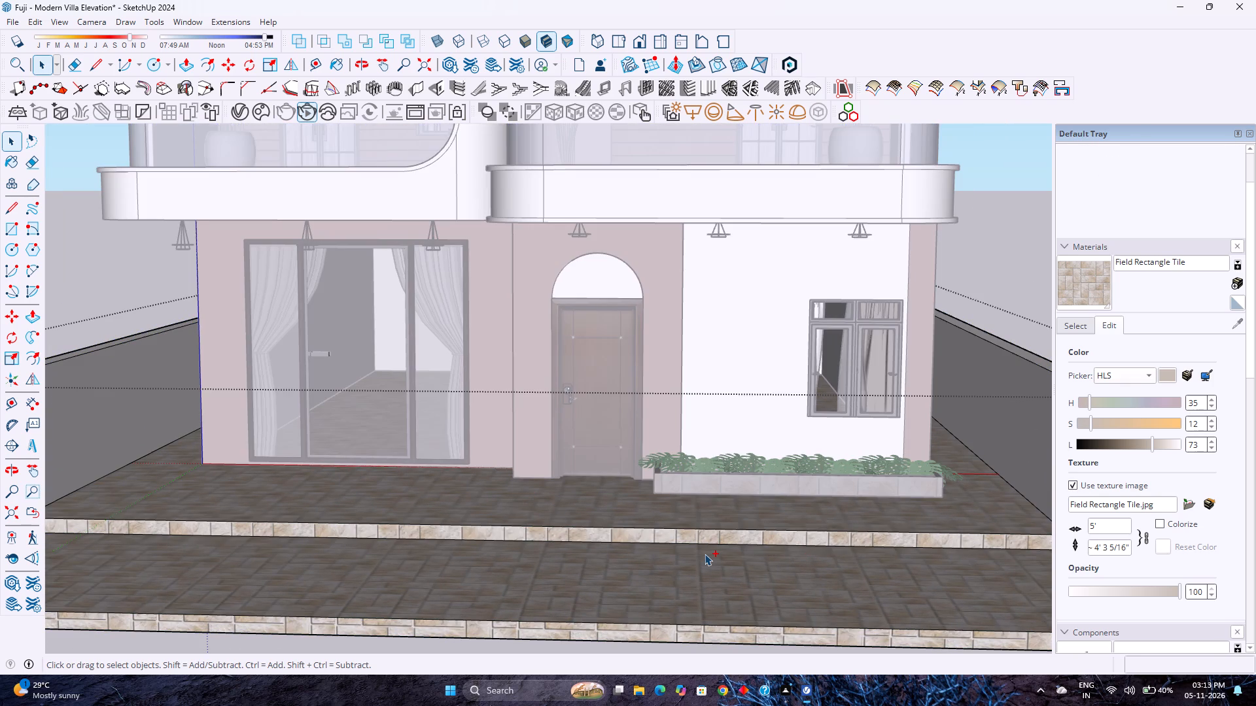
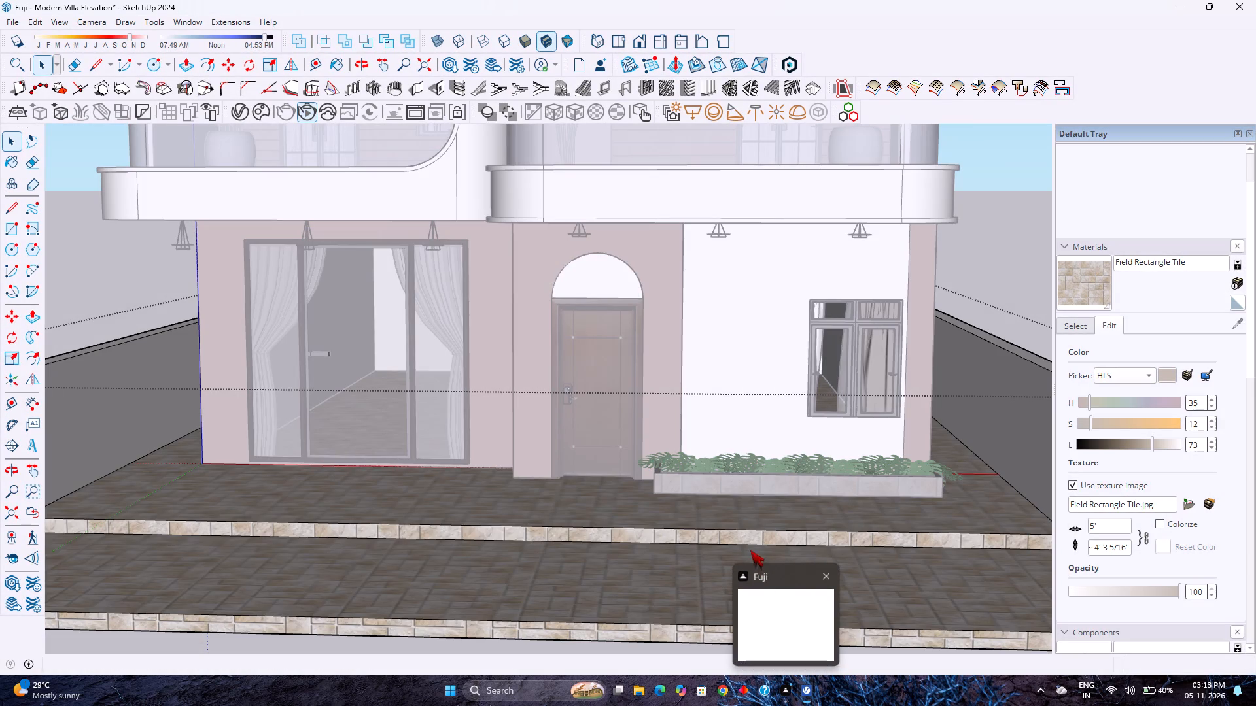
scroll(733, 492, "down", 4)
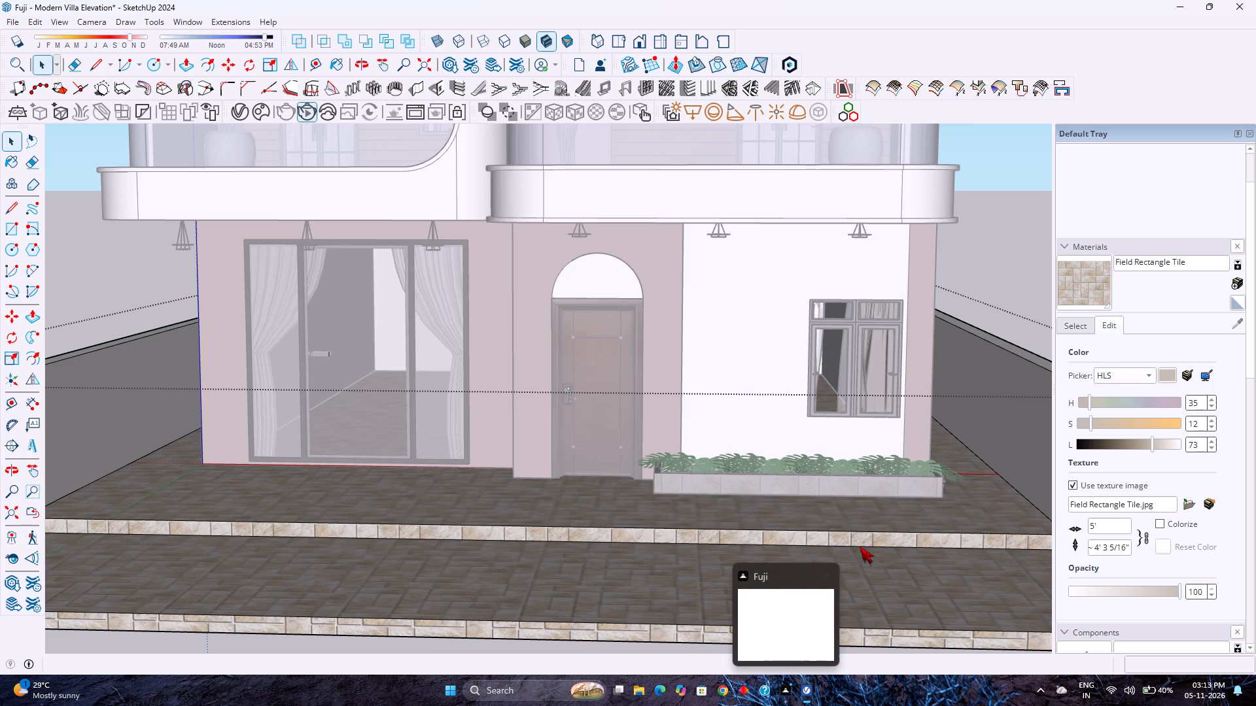
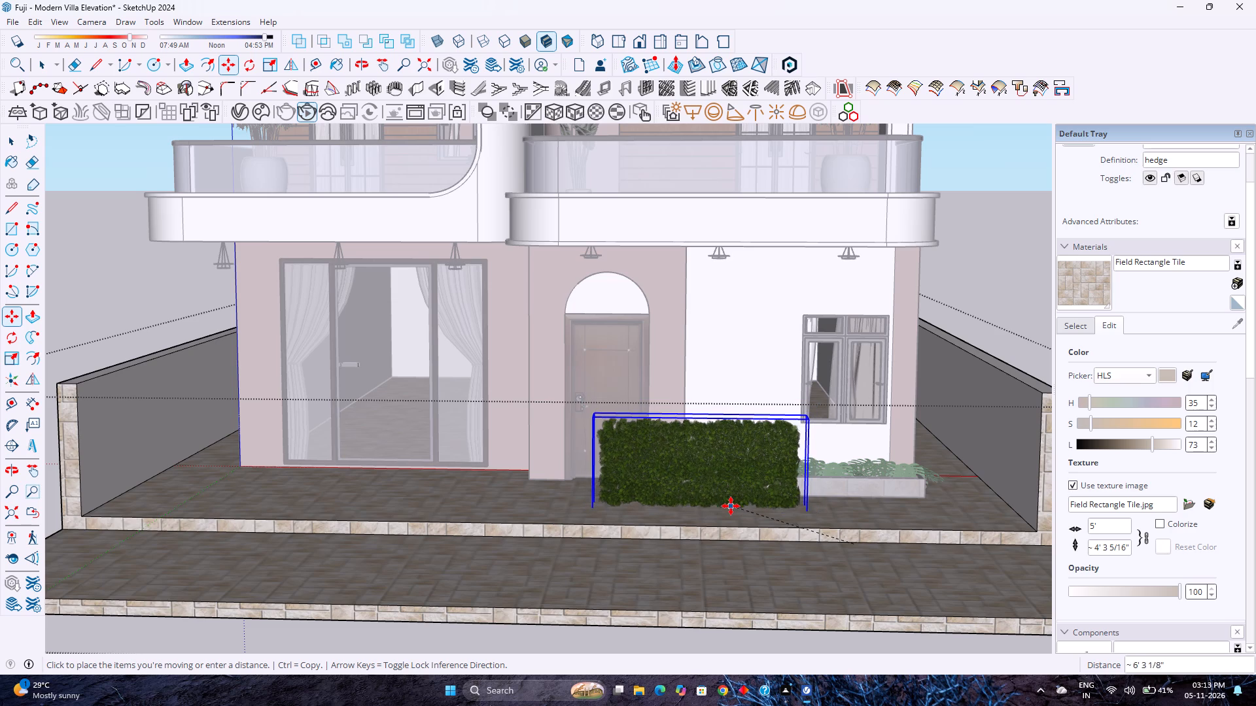
Place the hedge being moved at the front edge of the raised paving, in front of the window.
scroll(691, 493, "down", 3)
scroll(639, 504, "down", 2)
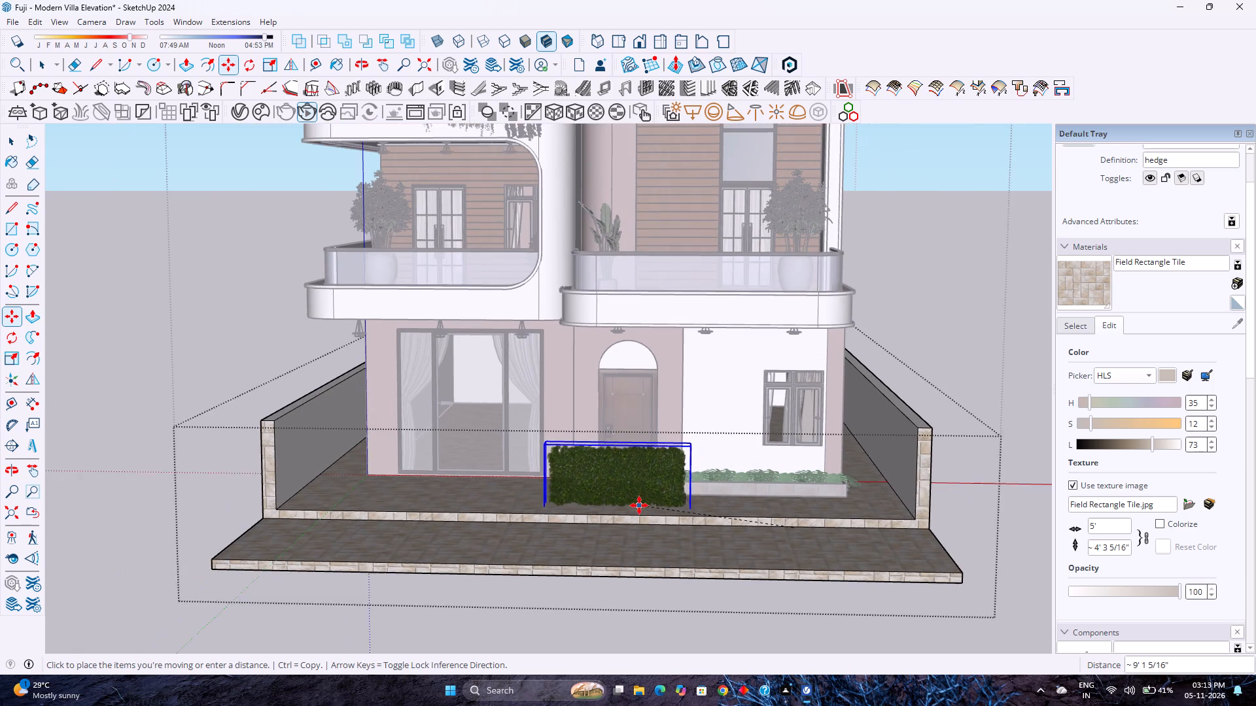
scroll(781, 516, "up", 10)
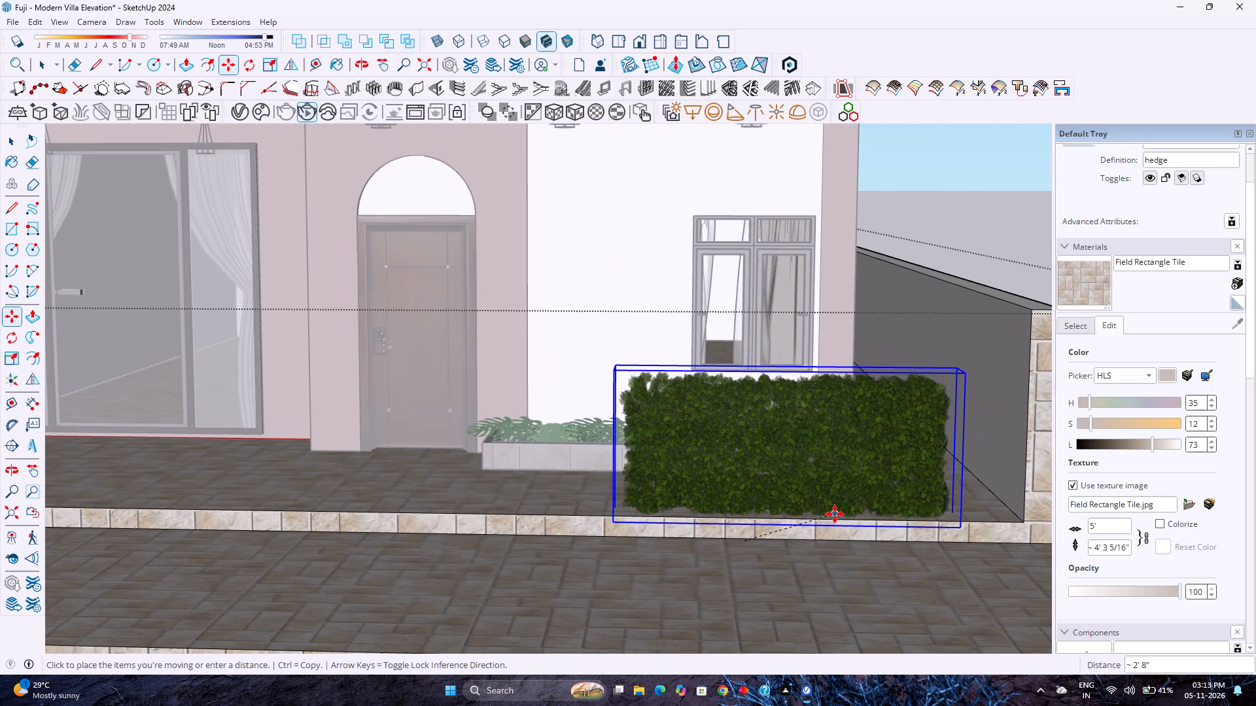
left_click(835, 514)
Rotate the hedge 90 degrees about the vertical axis at its front corner.
left_click(251, 65)
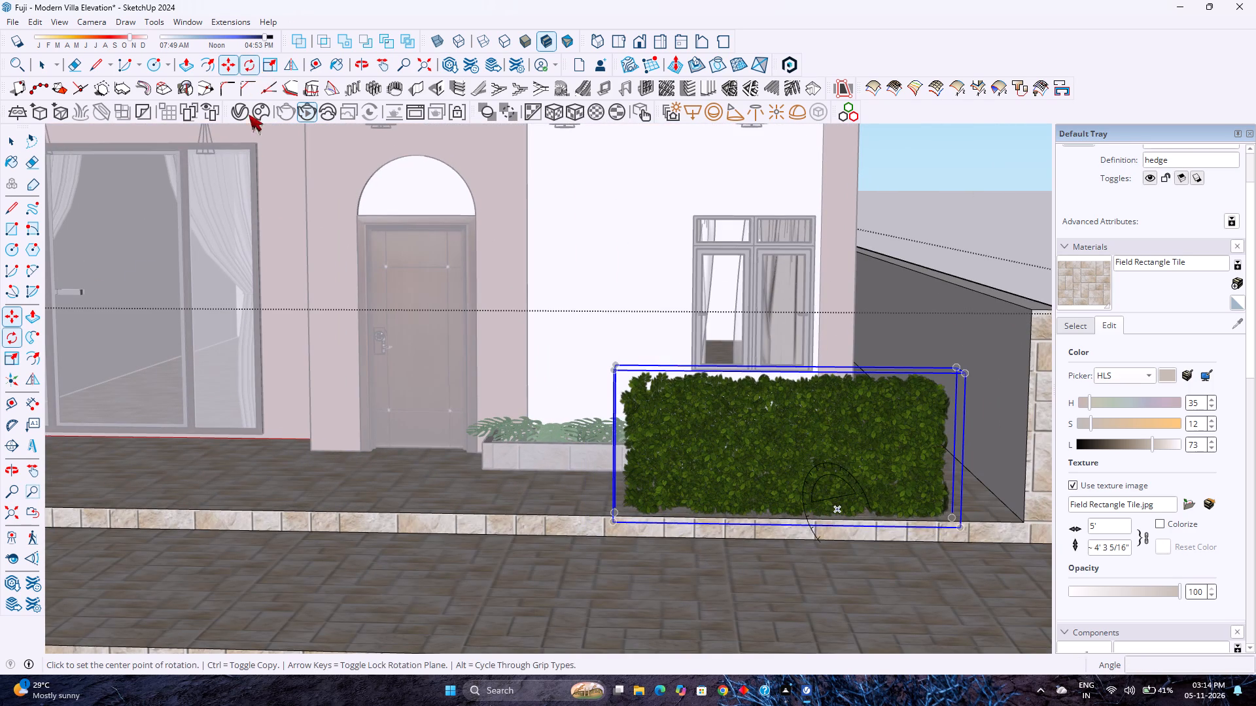
key("Down")
key("Up")
key("Up")
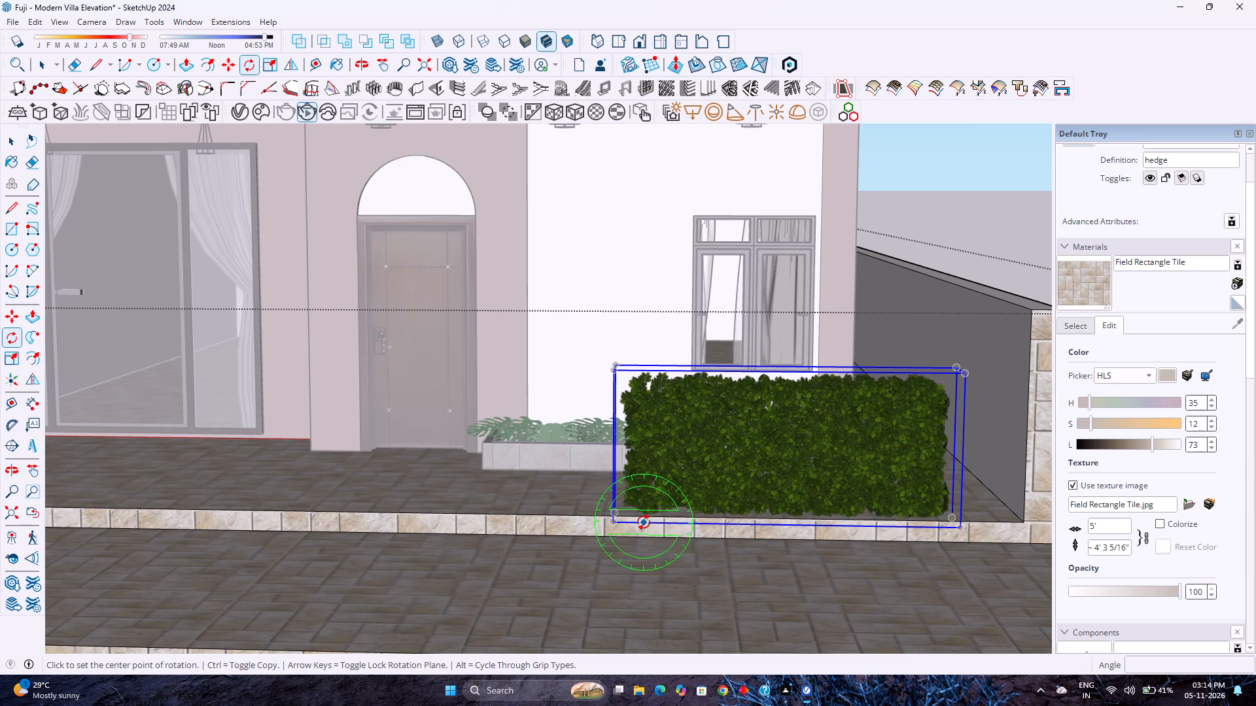
key("Up")
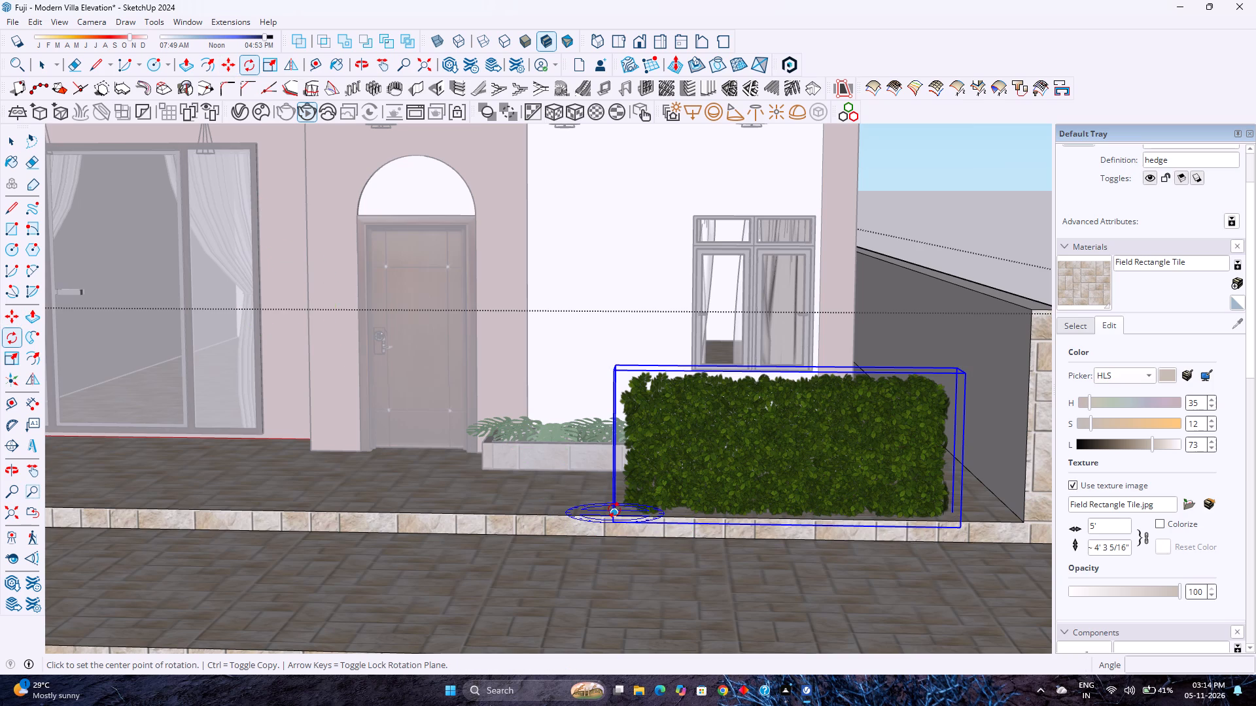
left_click(614, 510)
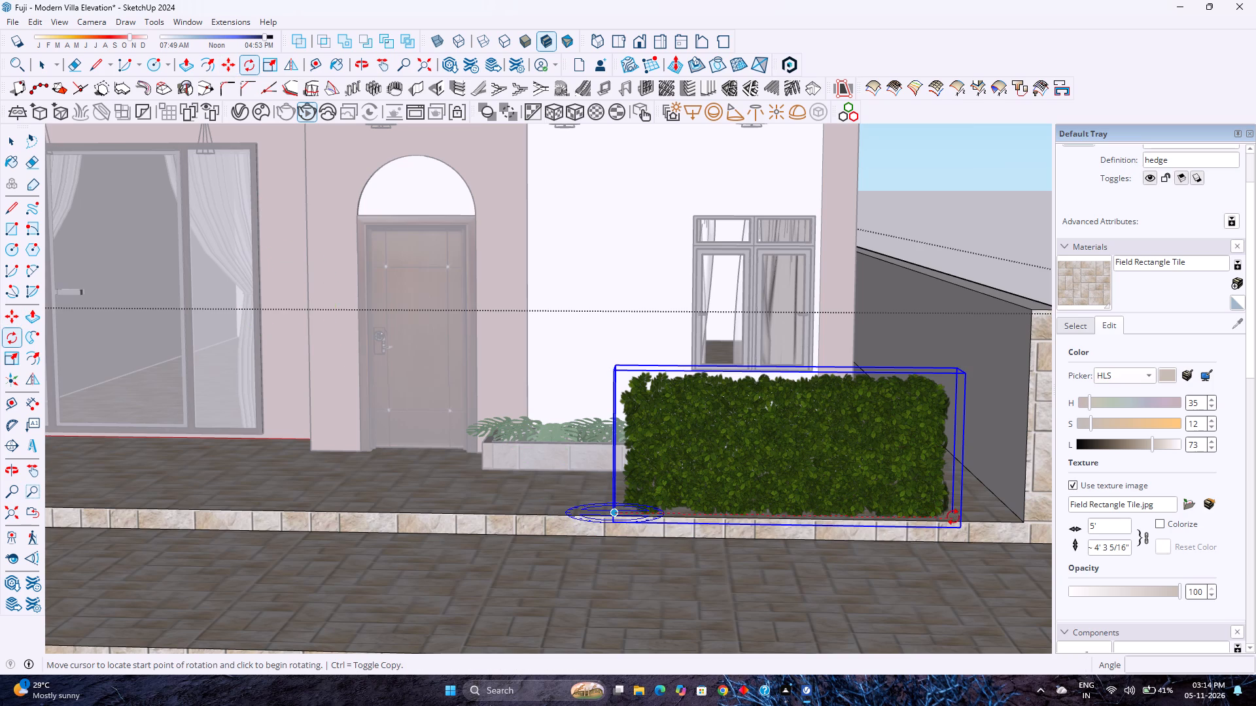
left_click(953, 517)
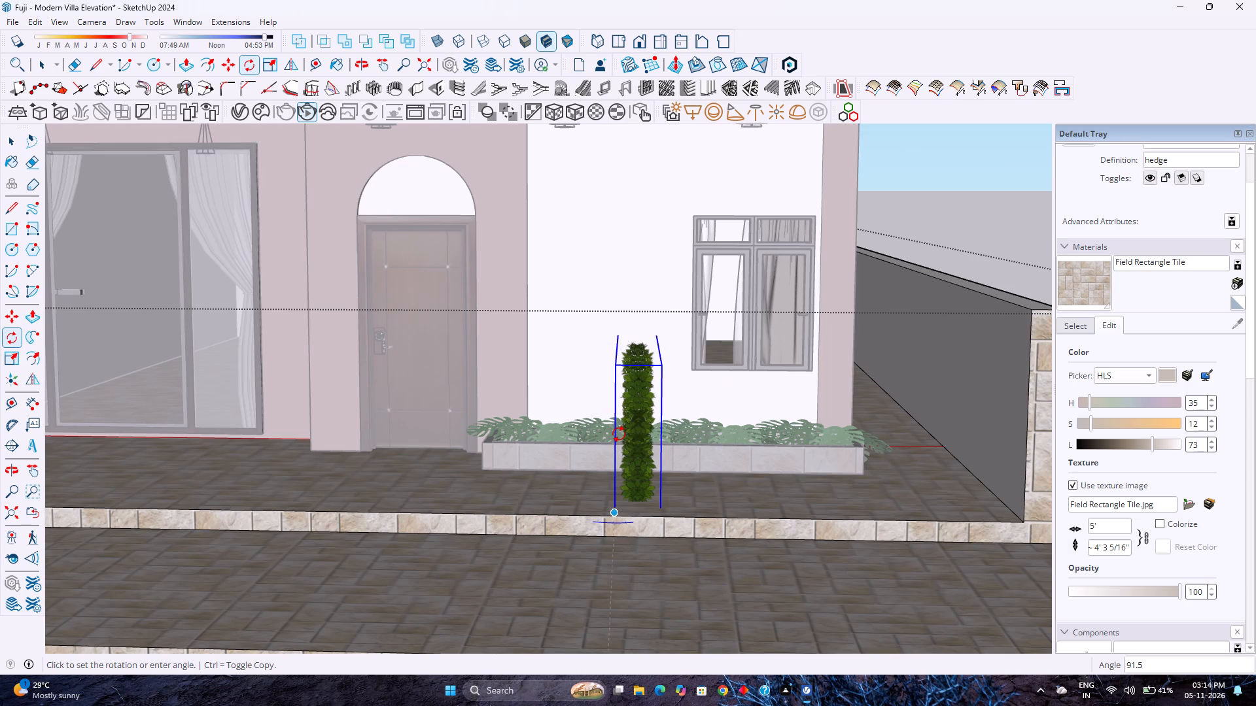
key("Left")
left_click(619, 434)
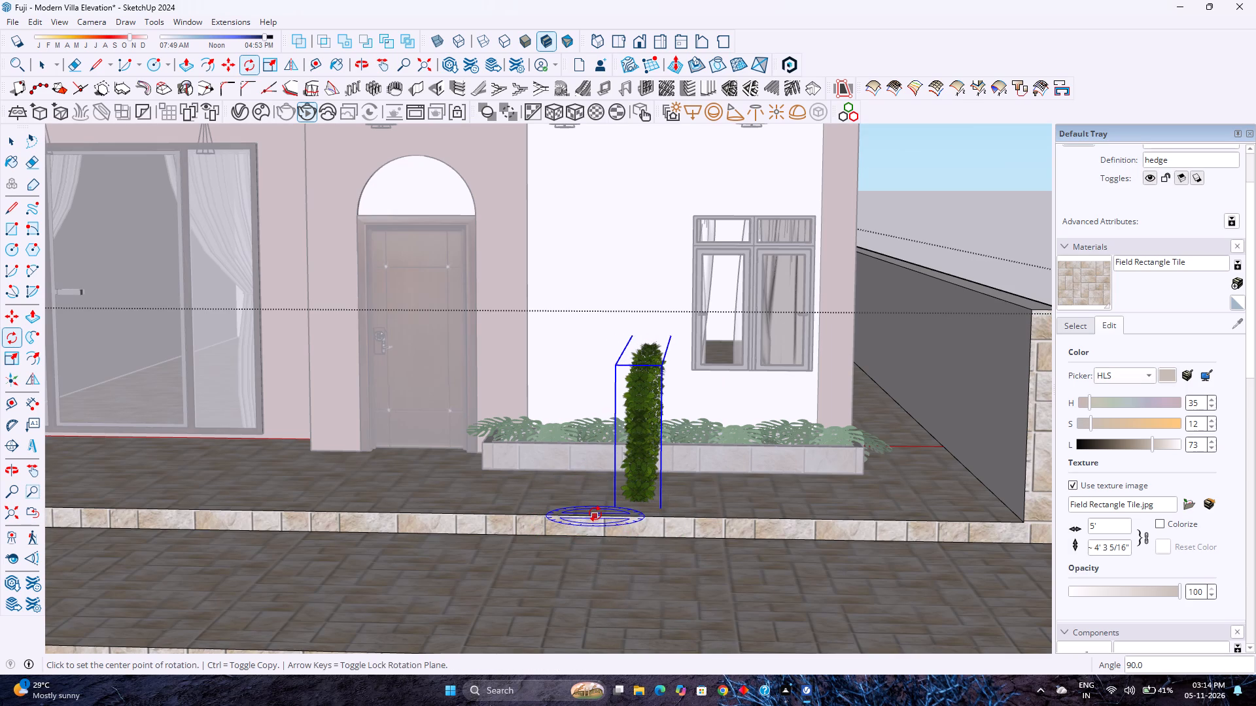
type("90")
key("Return")
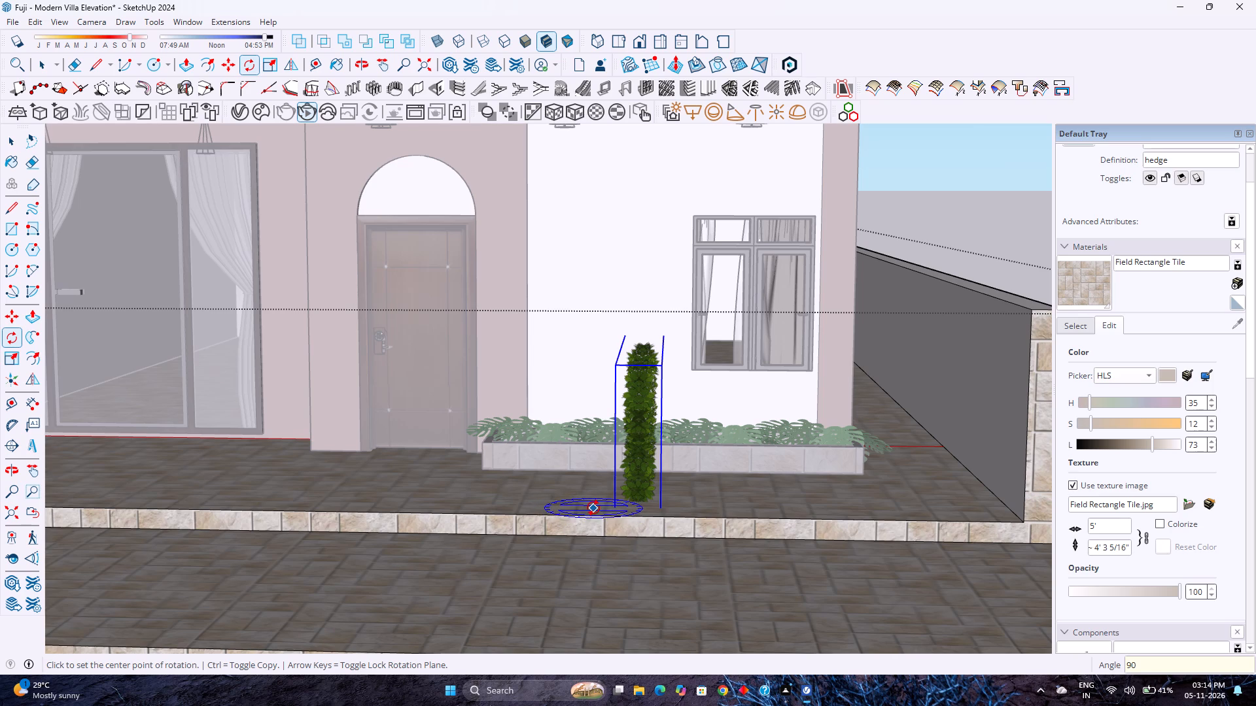
Move the rotated hedge into the paving's front corner beside the window-side boundary wall.
key("m")
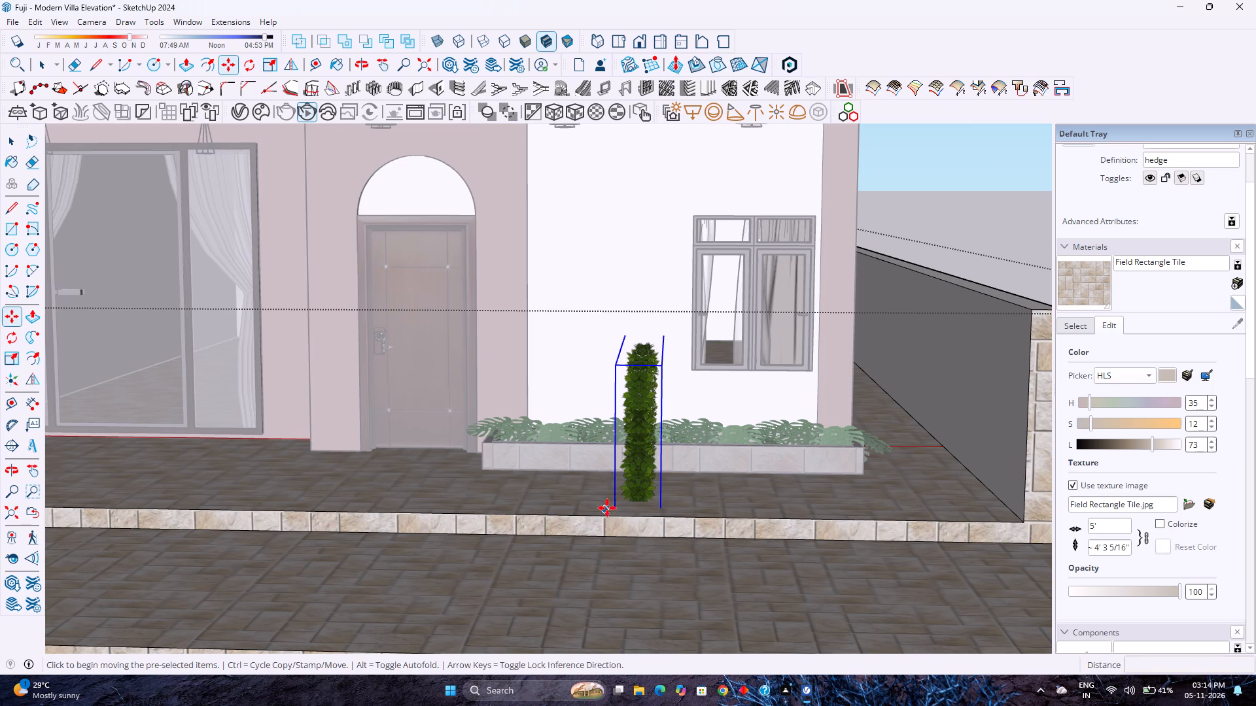
left_click(613, 510)
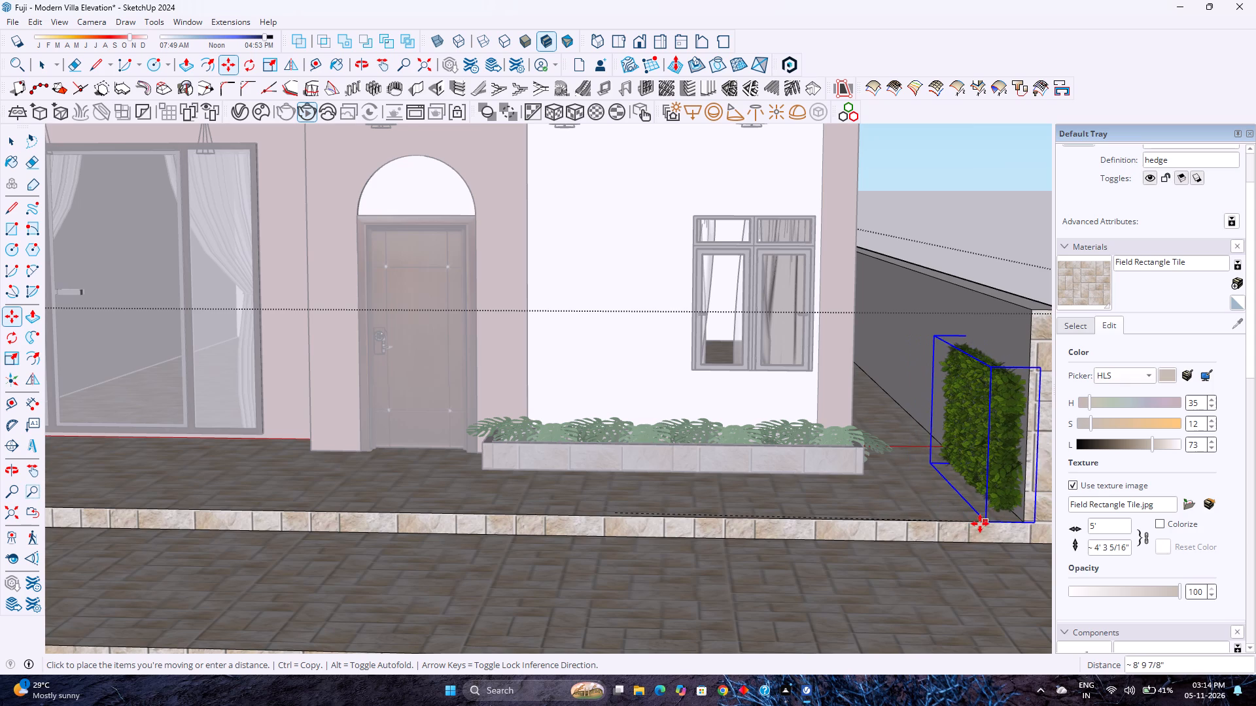
left_click(977, 524)
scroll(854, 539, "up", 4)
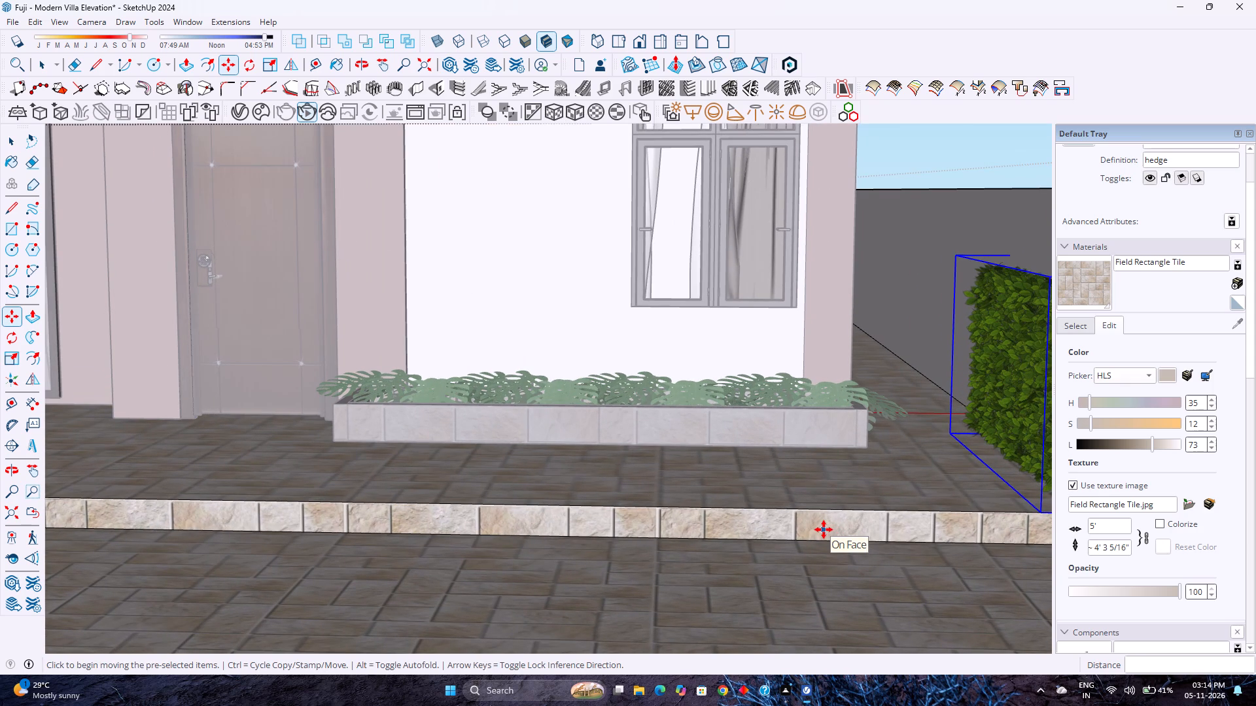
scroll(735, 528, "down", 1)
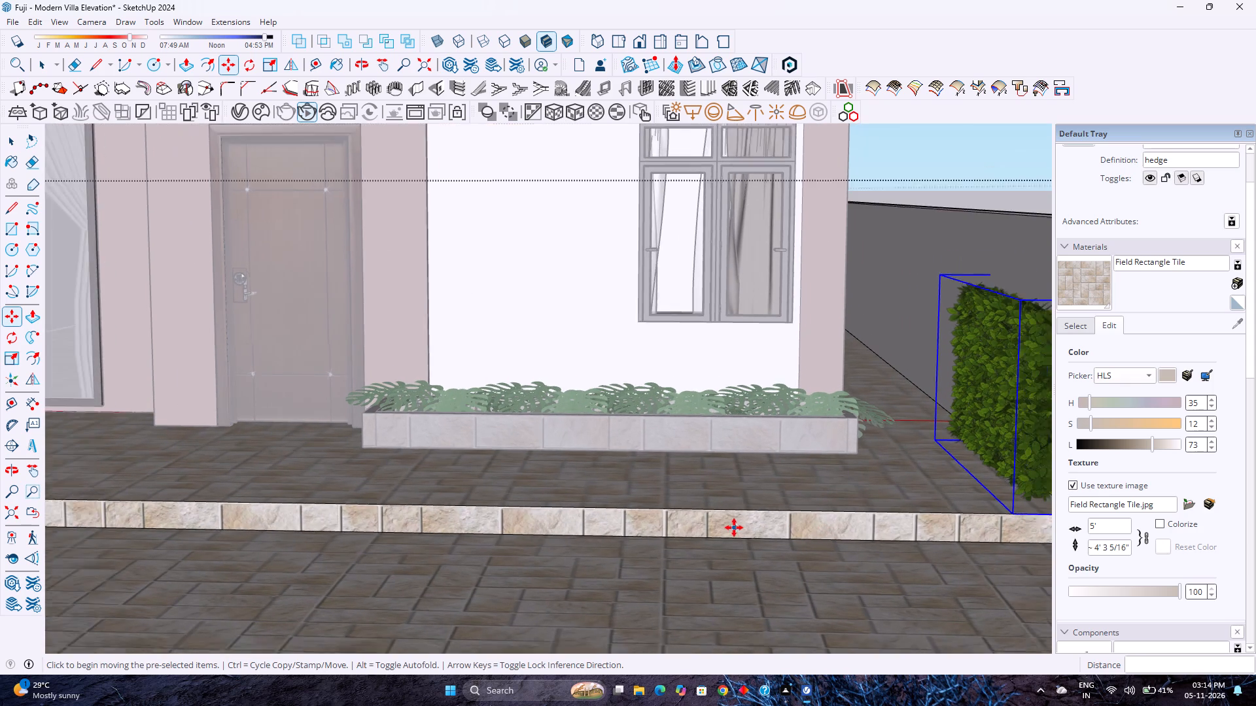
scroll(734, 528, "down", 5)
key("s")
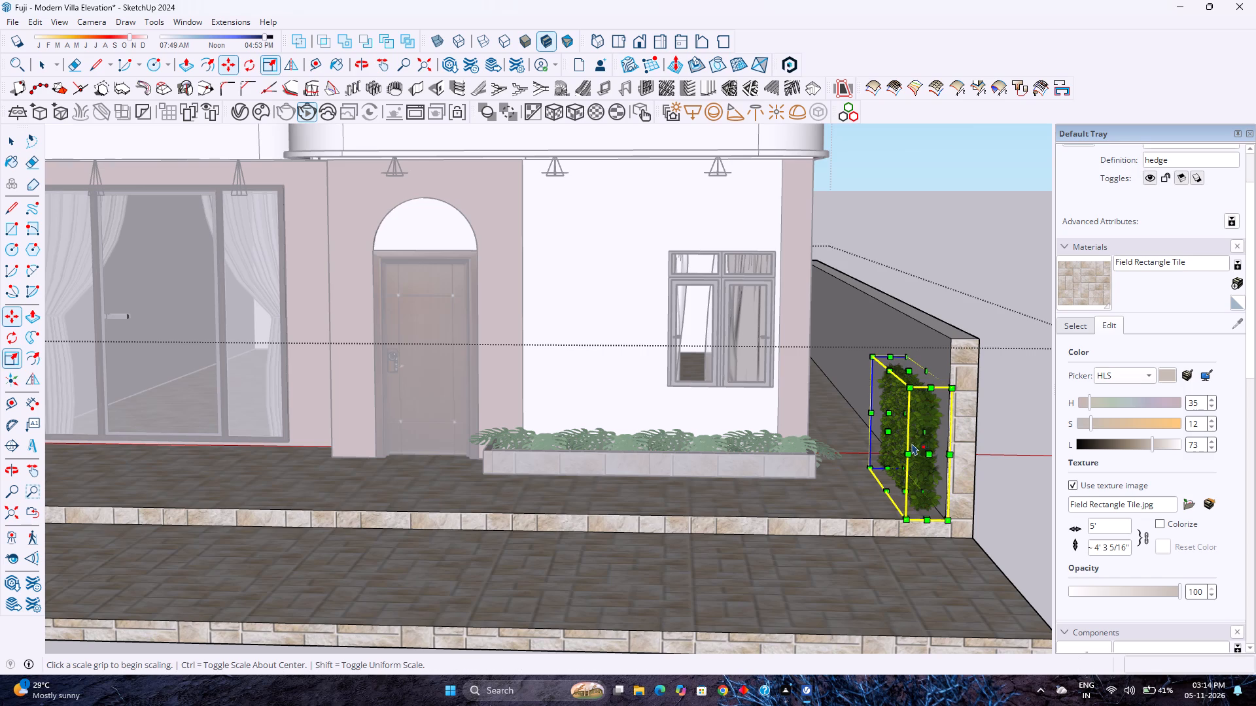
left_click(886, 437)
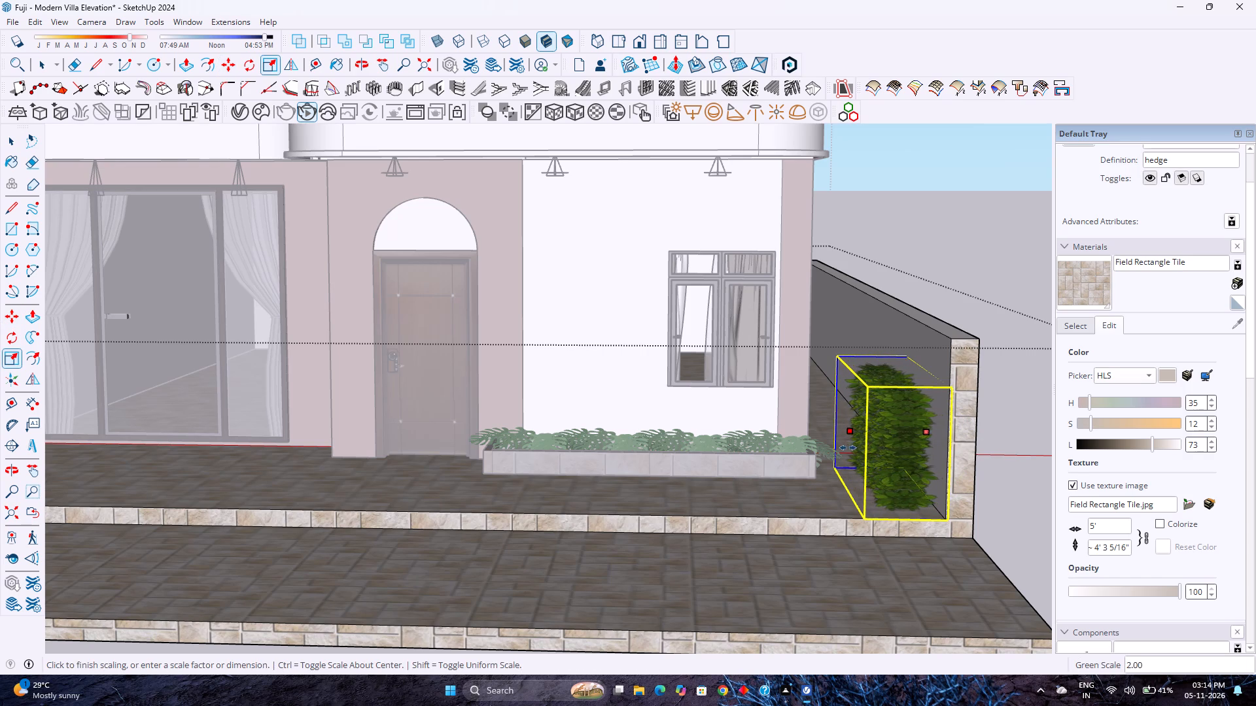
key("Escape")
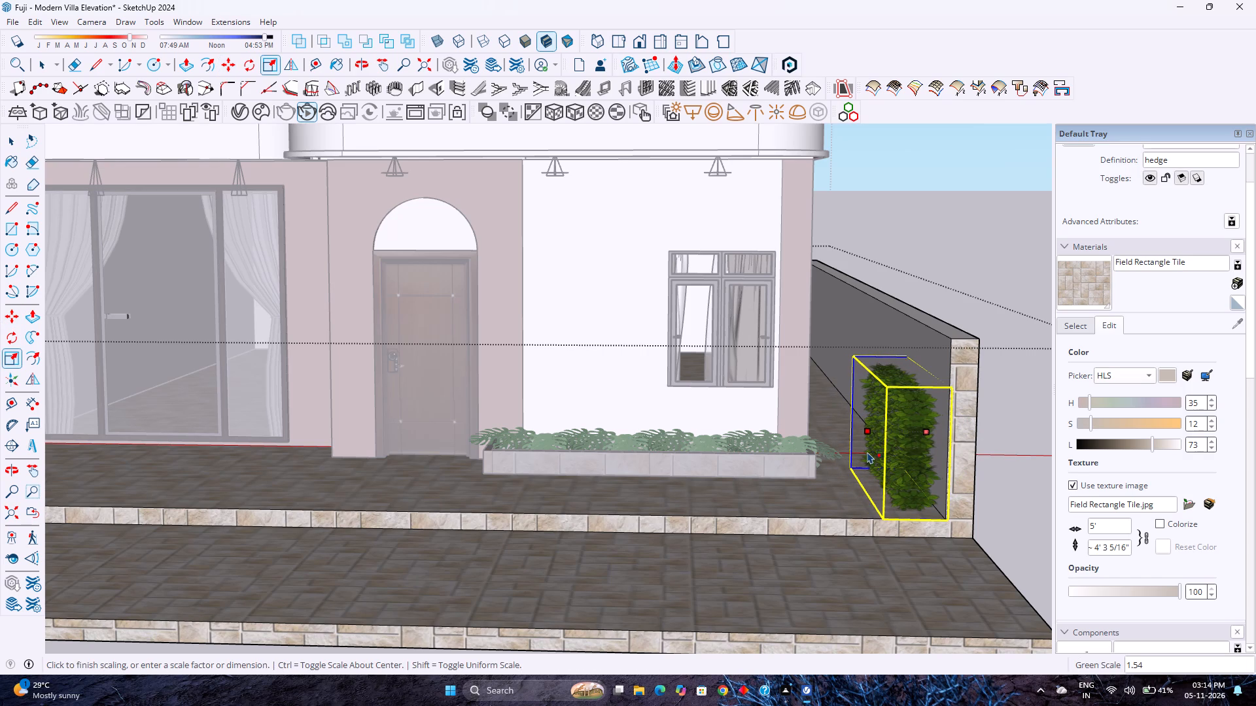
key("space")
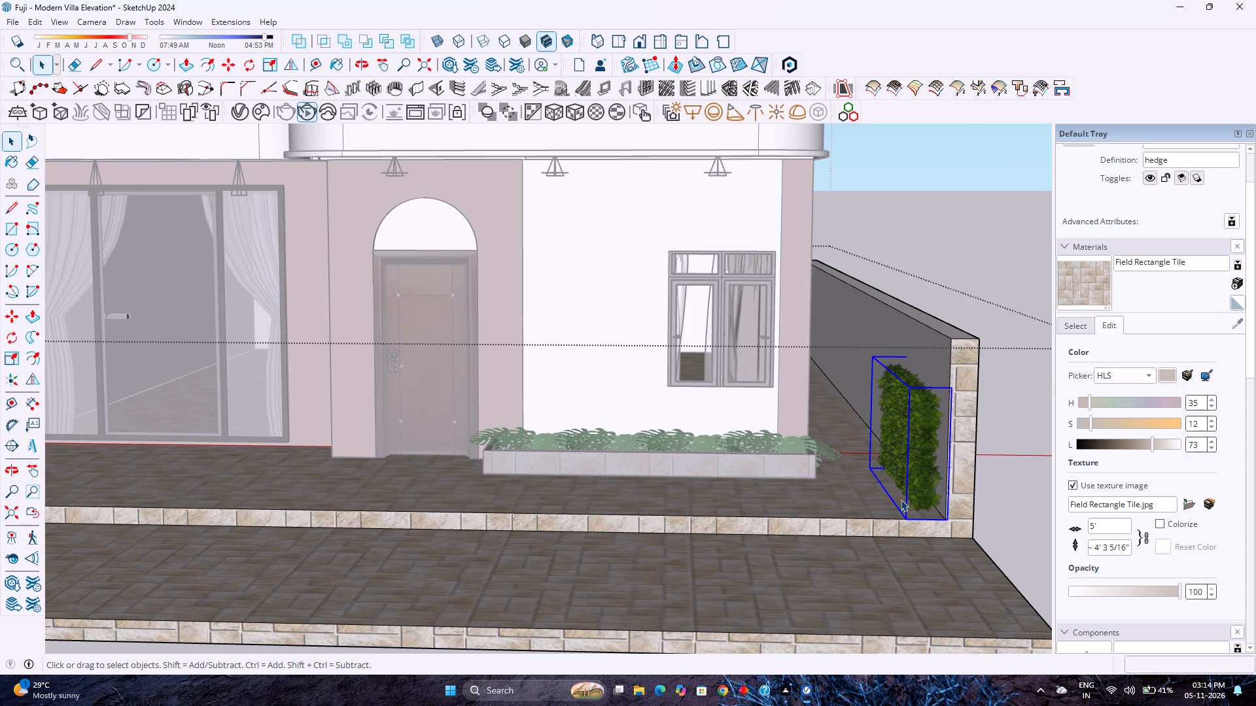
Array two copies of the hedge towards the door along the paving's front edge, spaced 9 1/4" apart.
key("m")
left_click(947, 518)
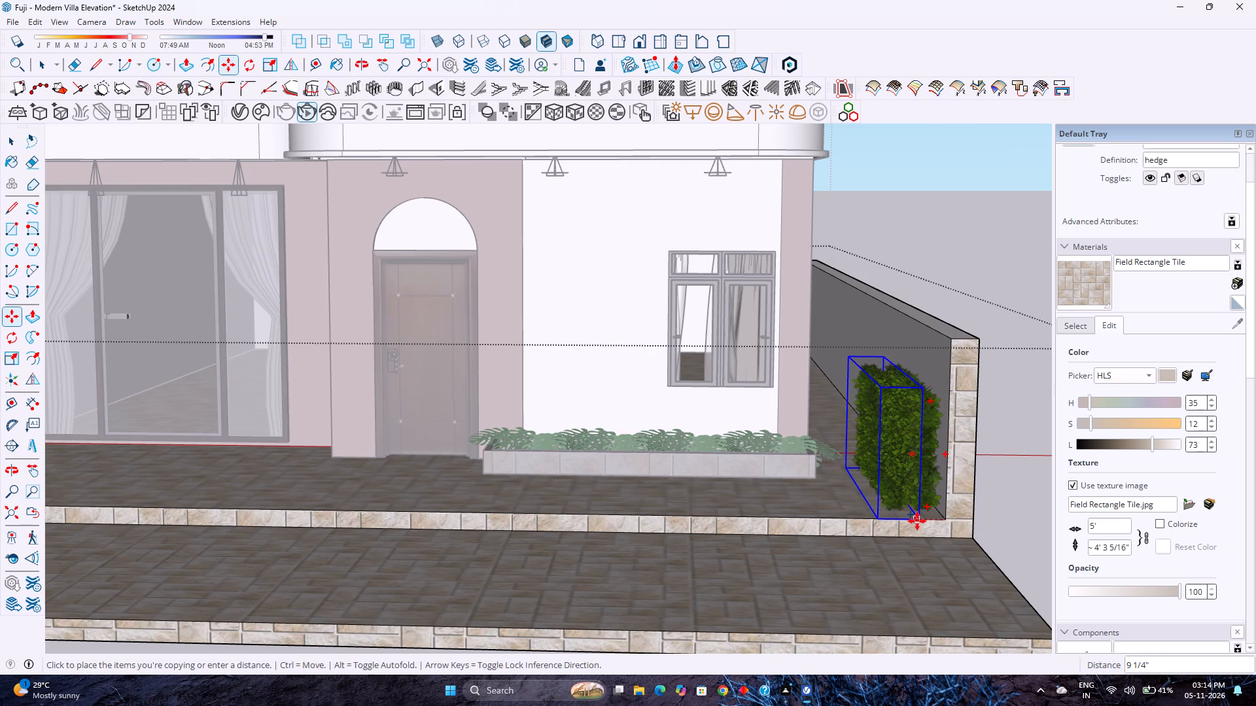
left_click(917, 521)
key("asterisk")
key("3")
key("Return")
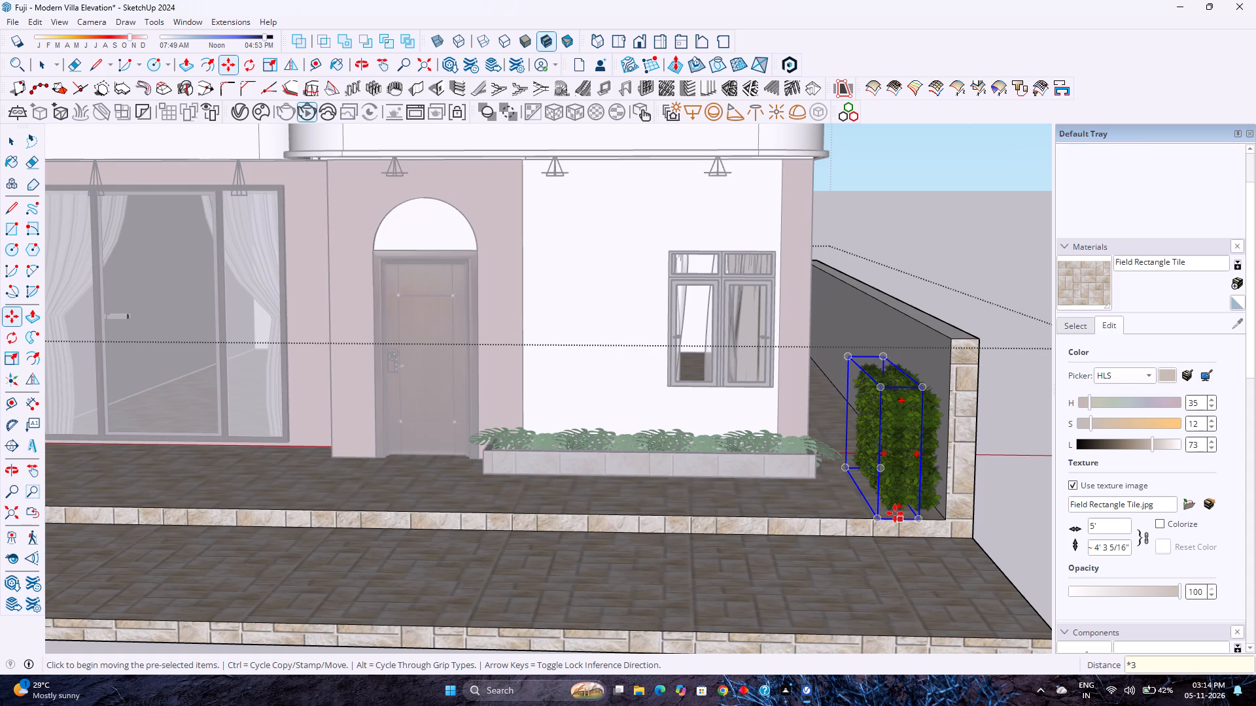
key("asterisk")
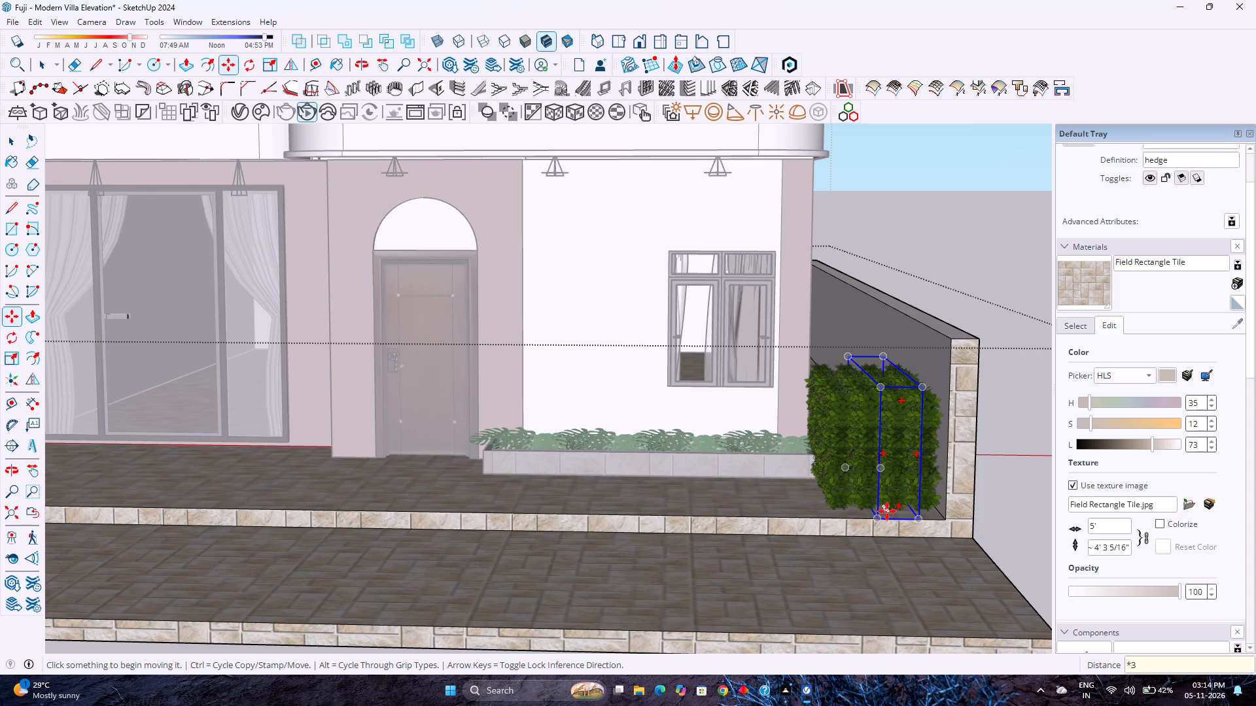
key("2")
key("Return")
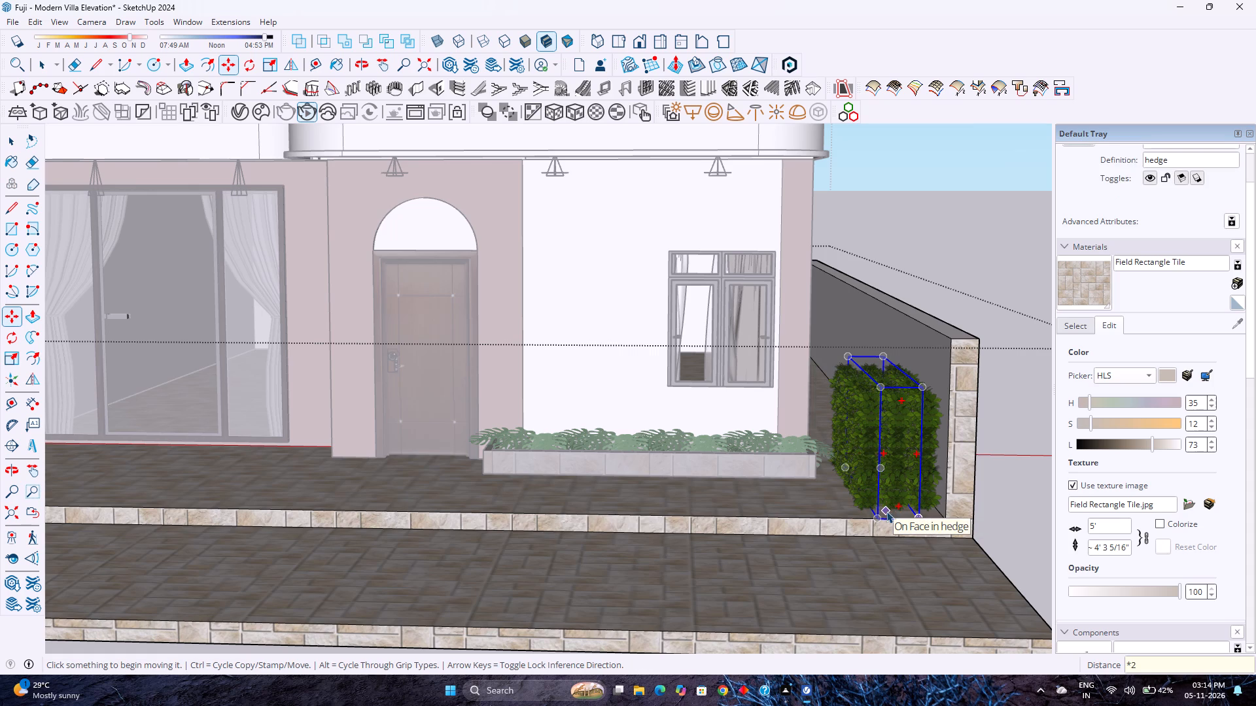
Select the three adjoining hedges and combine them into one group.
key("space")
left_click(861, 457, "ctrl")
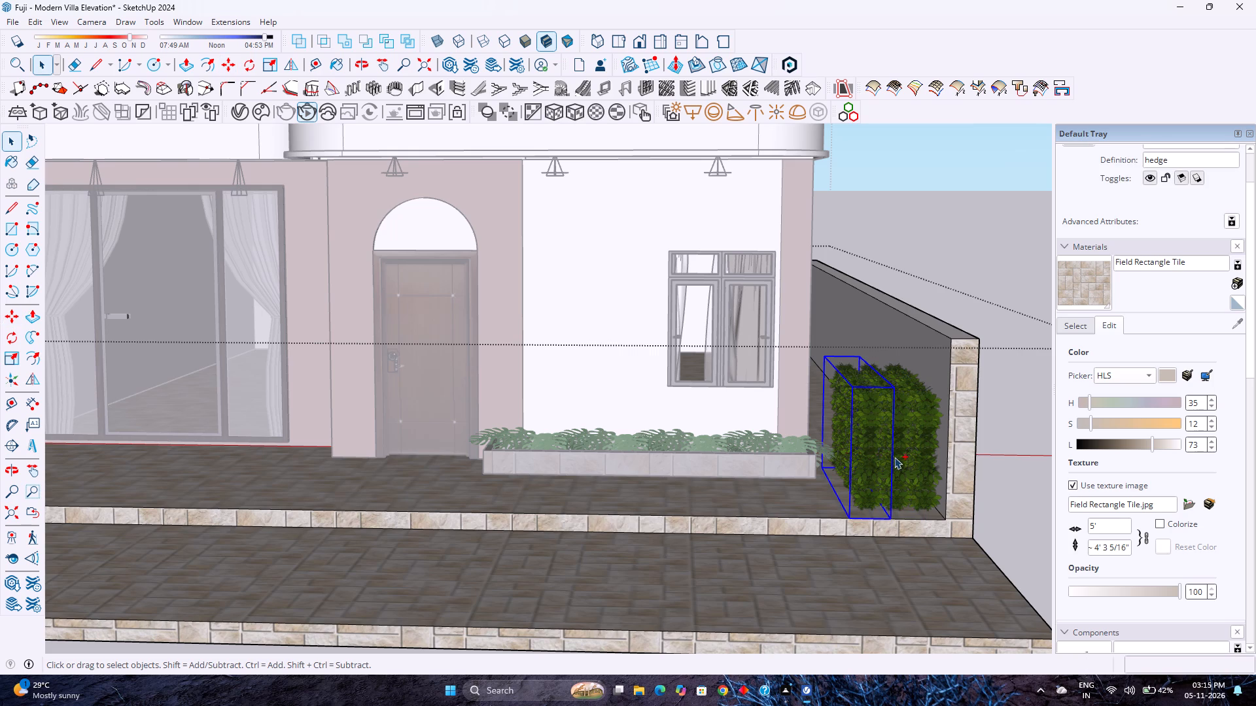
left_click(894, 457, "ctrl")
left_click(926, 447, "ctrl")
right_click(905, 446)
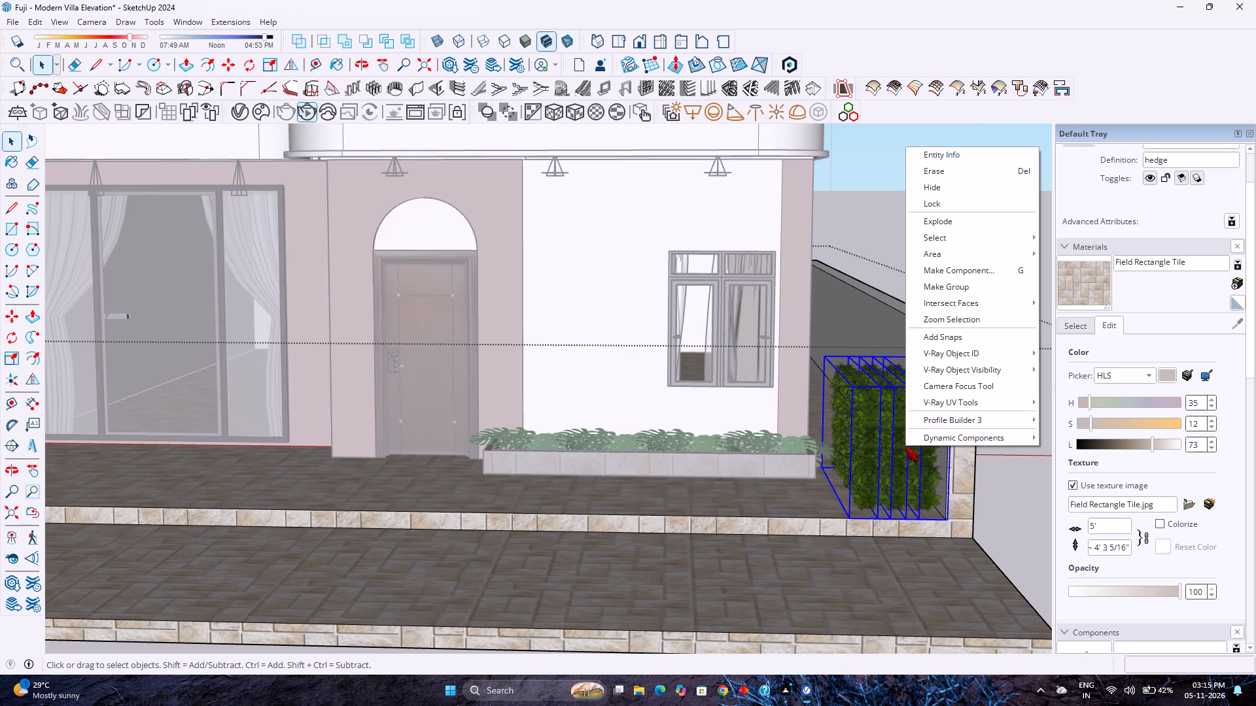
left_click(964, 278)
left_click(709, 152)
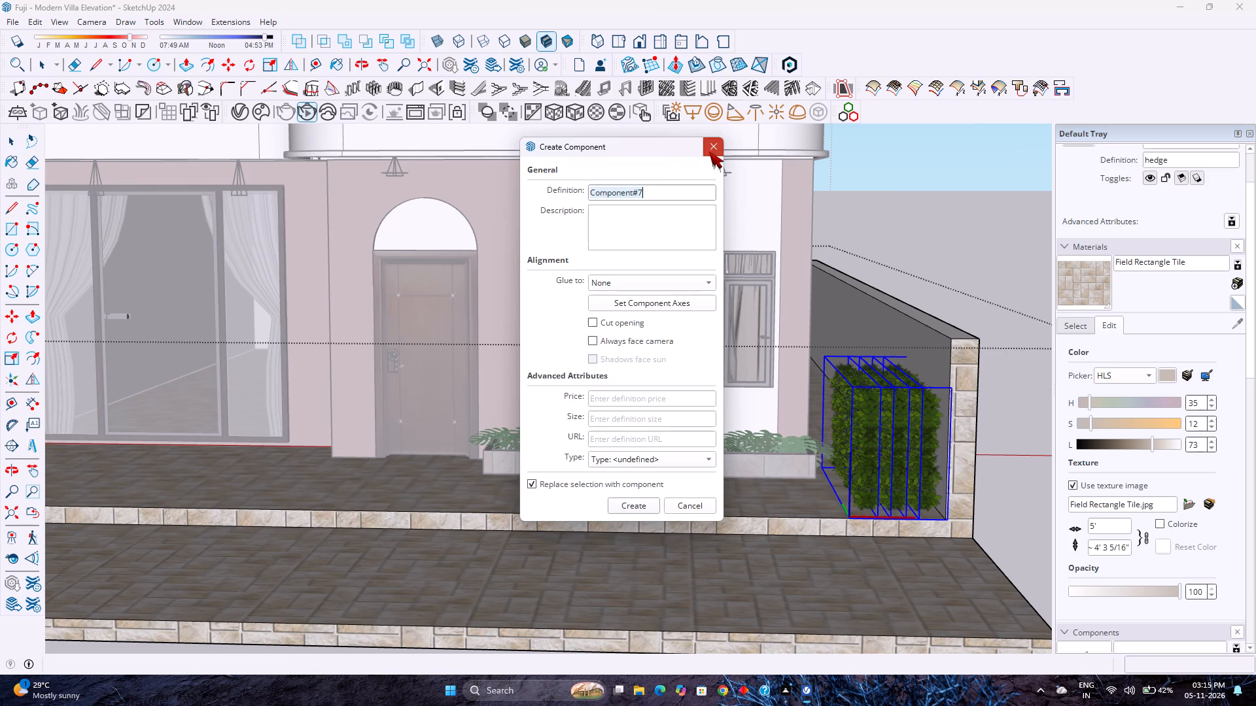
right_click(886, 425)
left_click(920, 272)
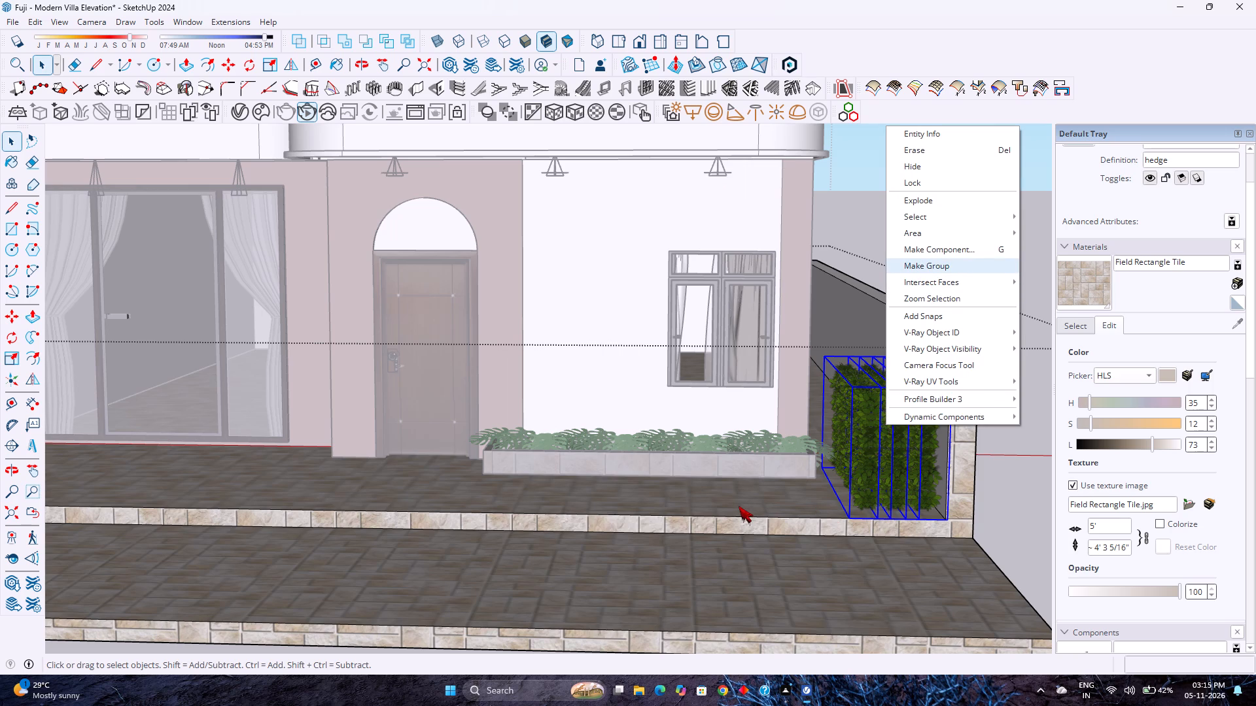
Scale the hedge group's width along the red axis by about 1.06, towards the door.
key("s")
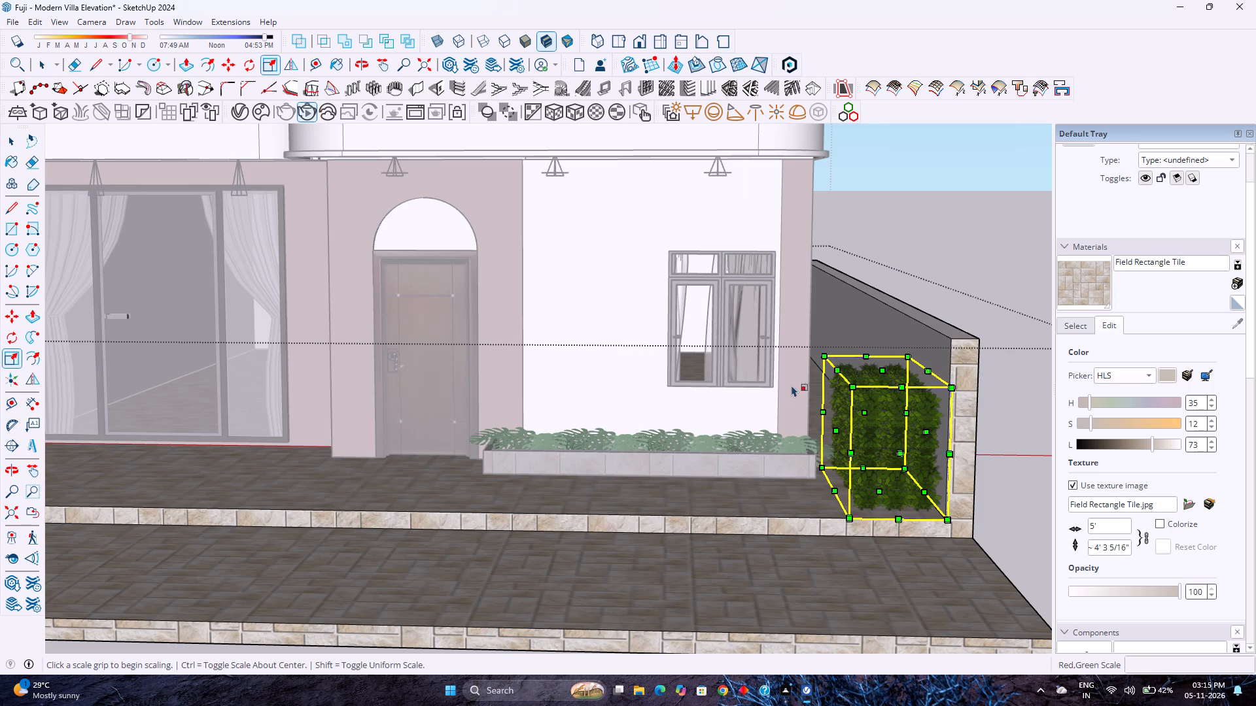
left_click(833, 433)
left_click(831, 434)
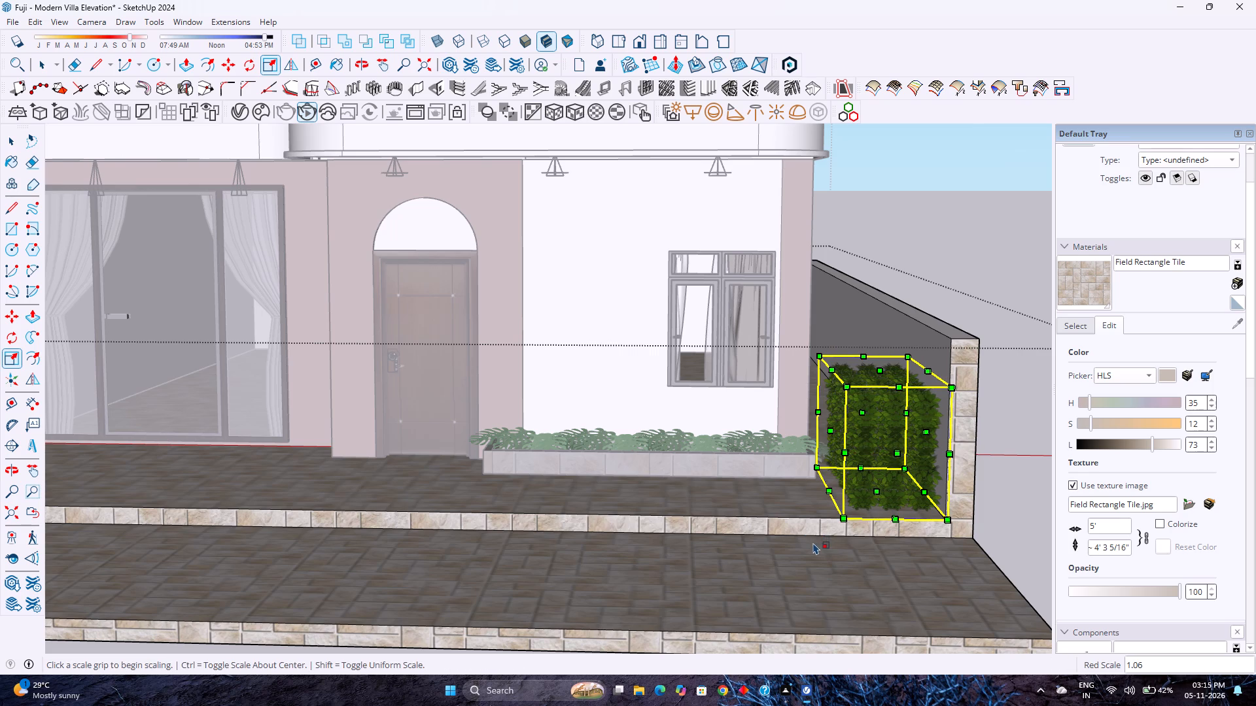
Copy the hedge group about 32' 2 3/8" along the red axis to the opposite boundary wall.
key("m")
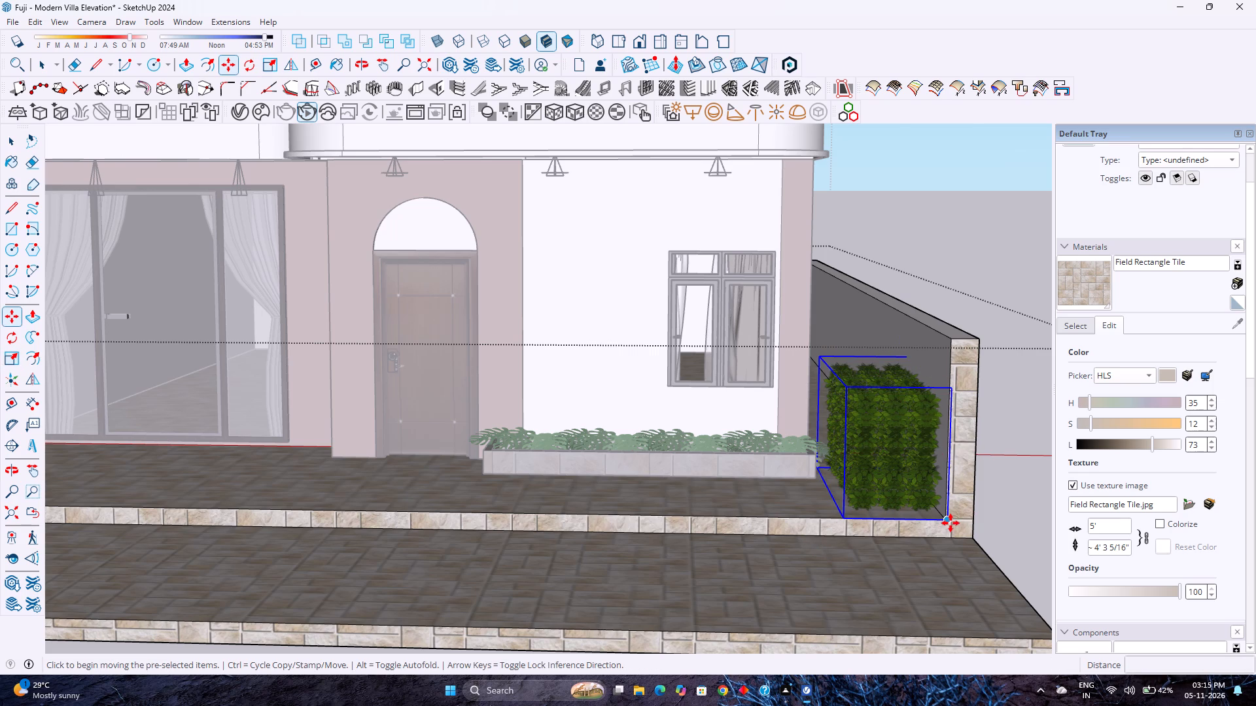
left_click(951, 523)
scroll(805, 531, "down", 8)
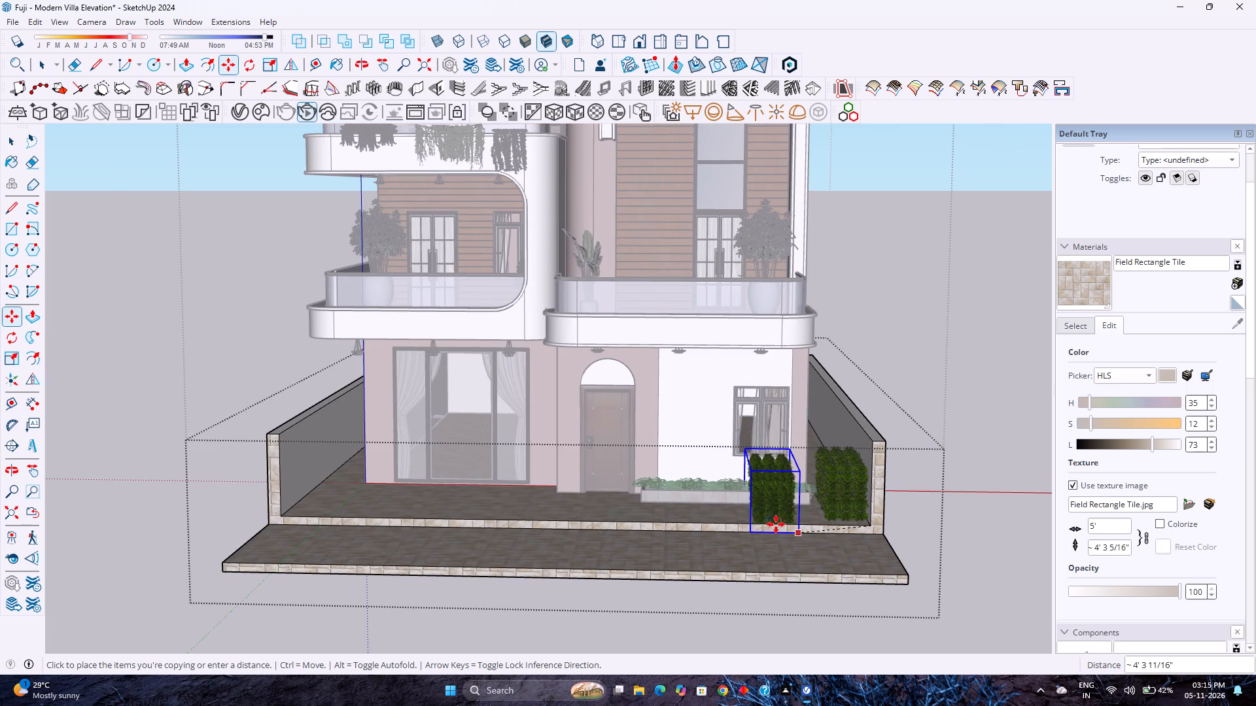
key("Right")
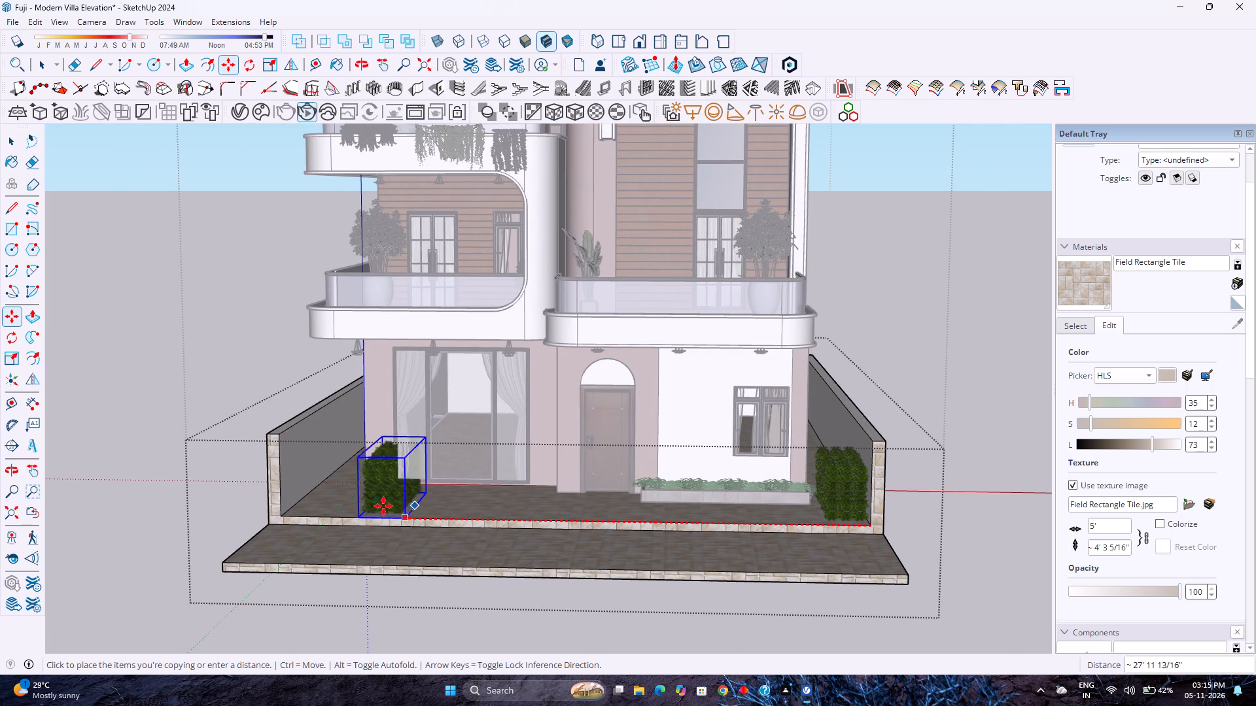
left_click(328, 515)
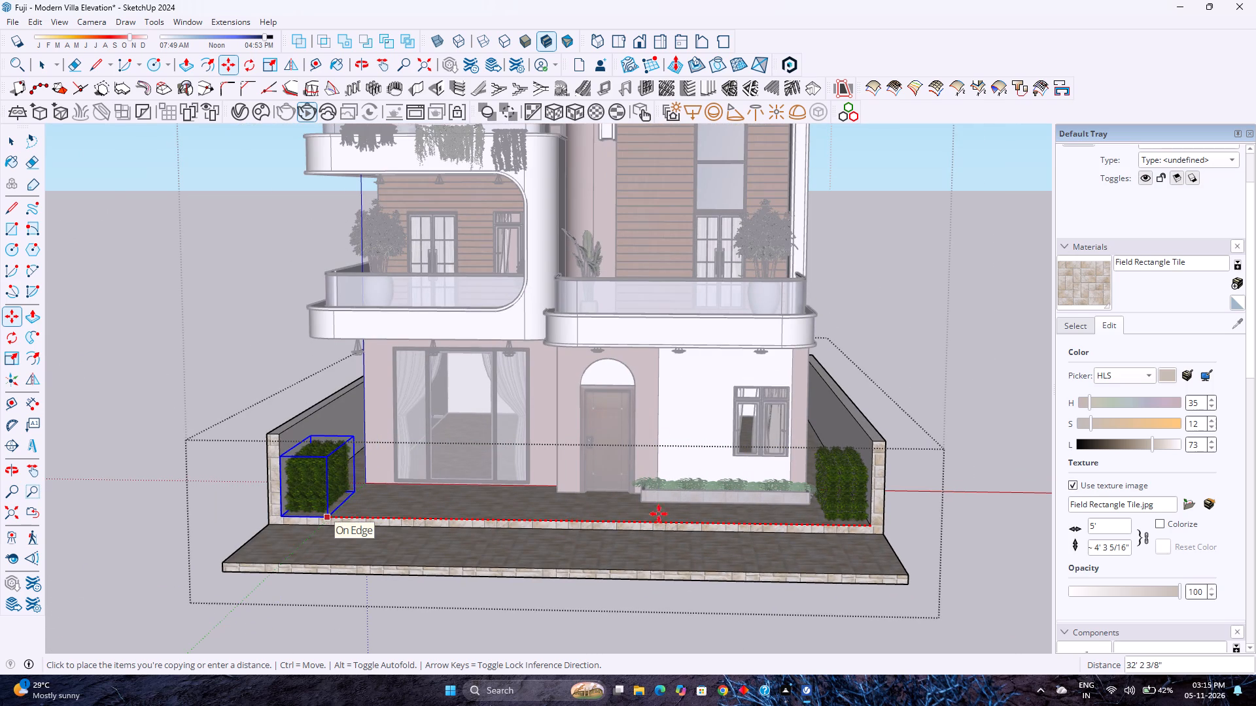
Select the hedge groups beside both boundary walls and lower them together about 1 5/8" along the blue axis into the paving.
right_click(839, 501)
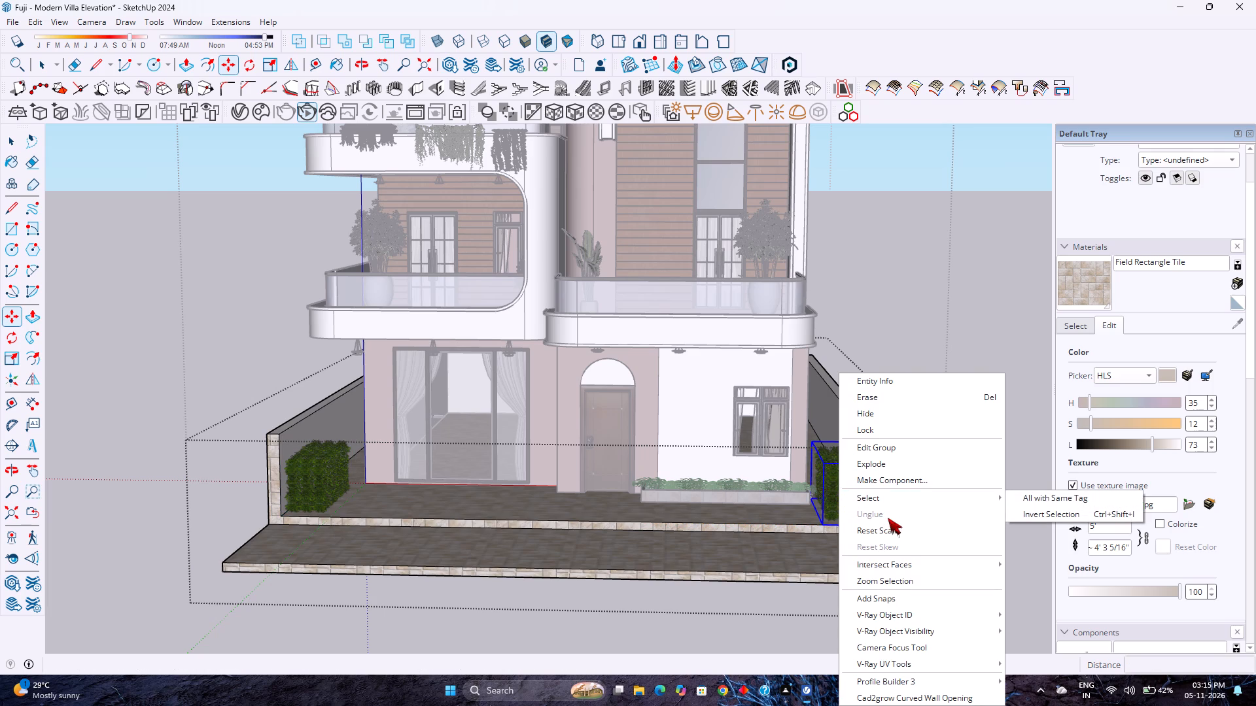
left_click(1033, 501)
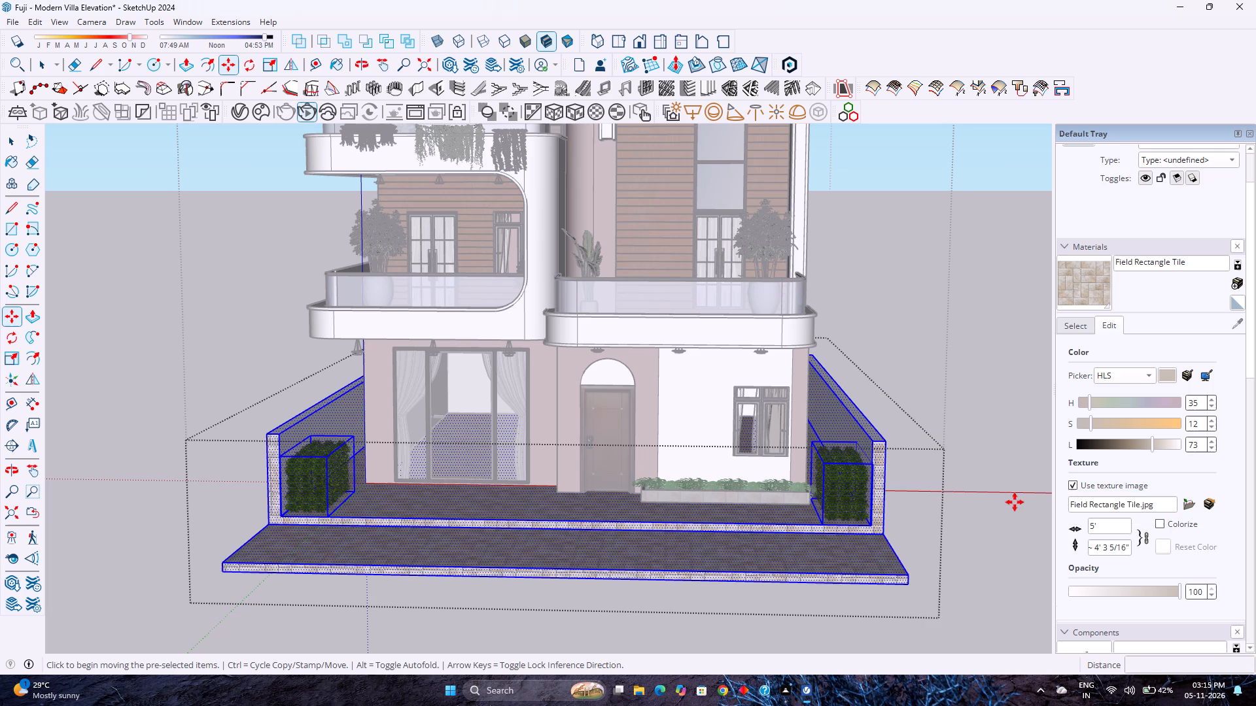
key("space")
left_click(845, 503)
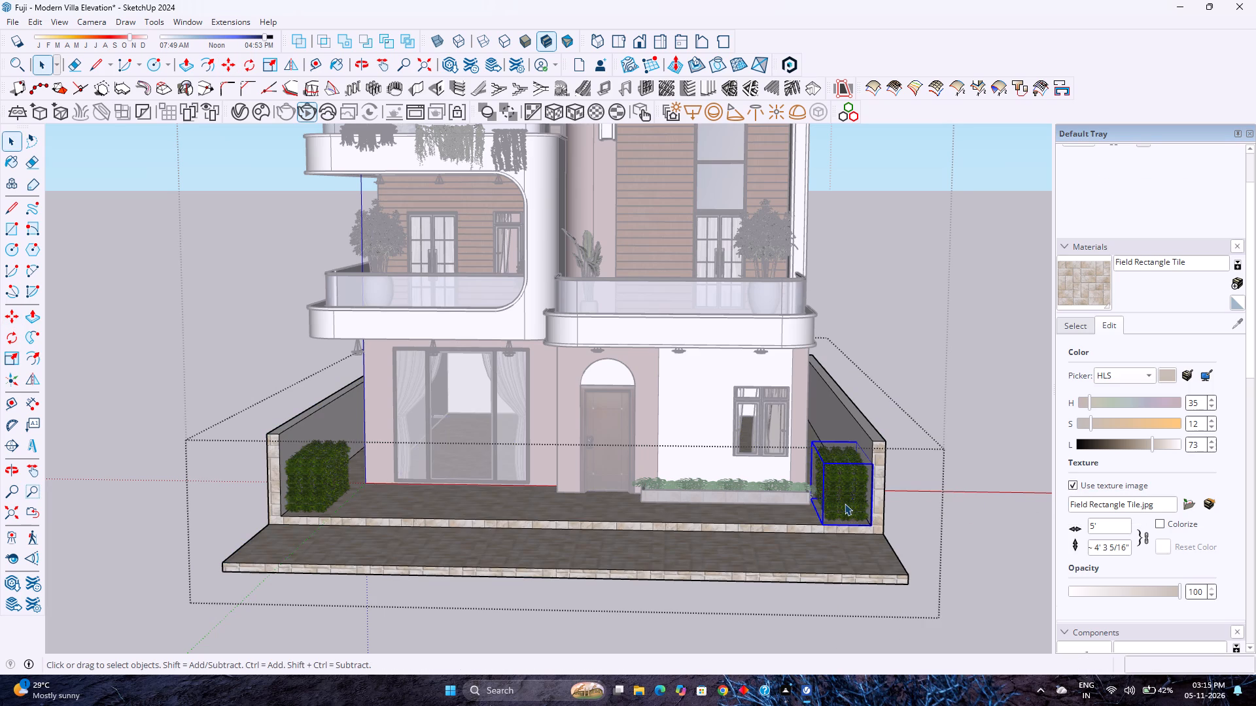
left_click(343, 484, "ctrl")
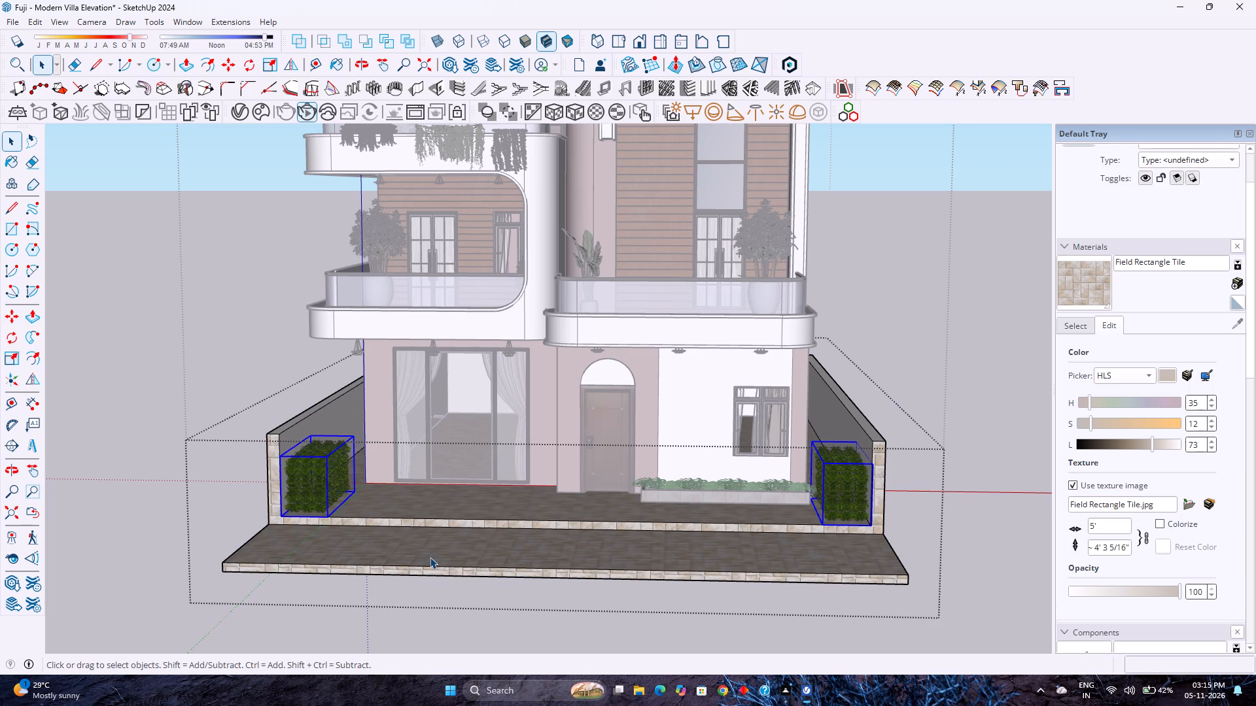
key("m")
scroll(840, 520, "up", 9)
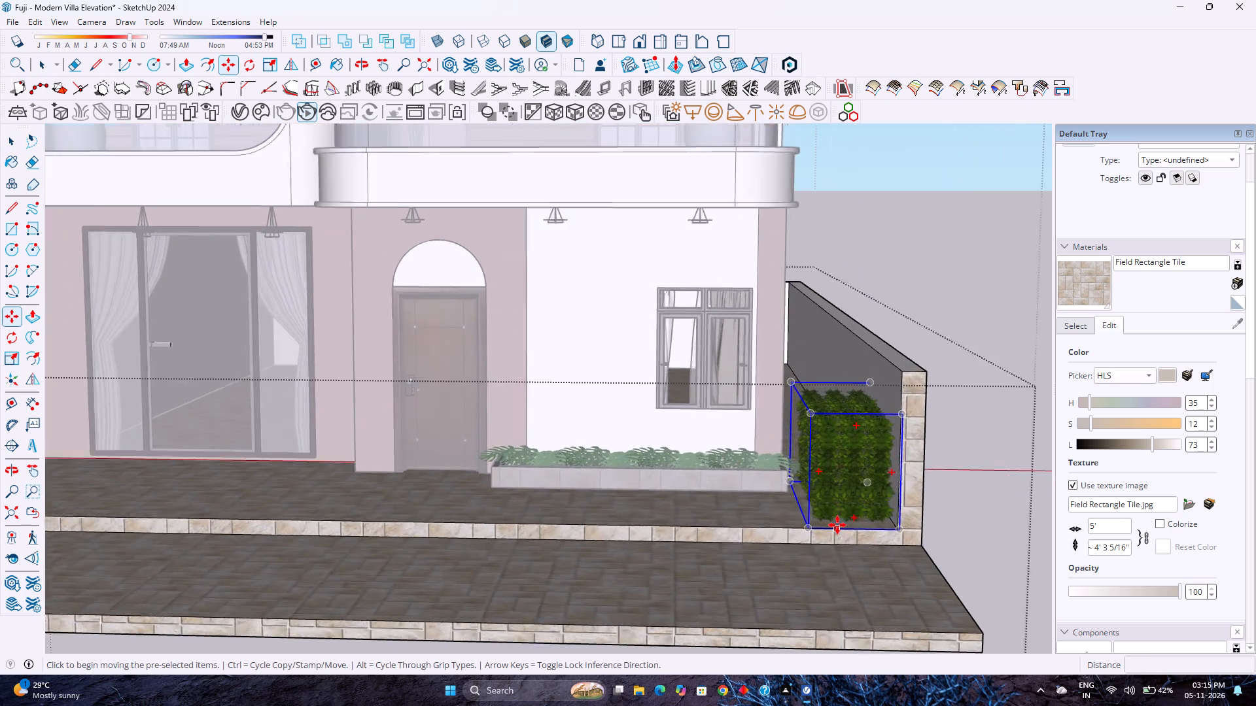
scroll(837, 525, "up", 1)
middle_click_drag(838, 526, 907, 645)
middle_click(907, 645)
scroll(844, 522, "up", 2)
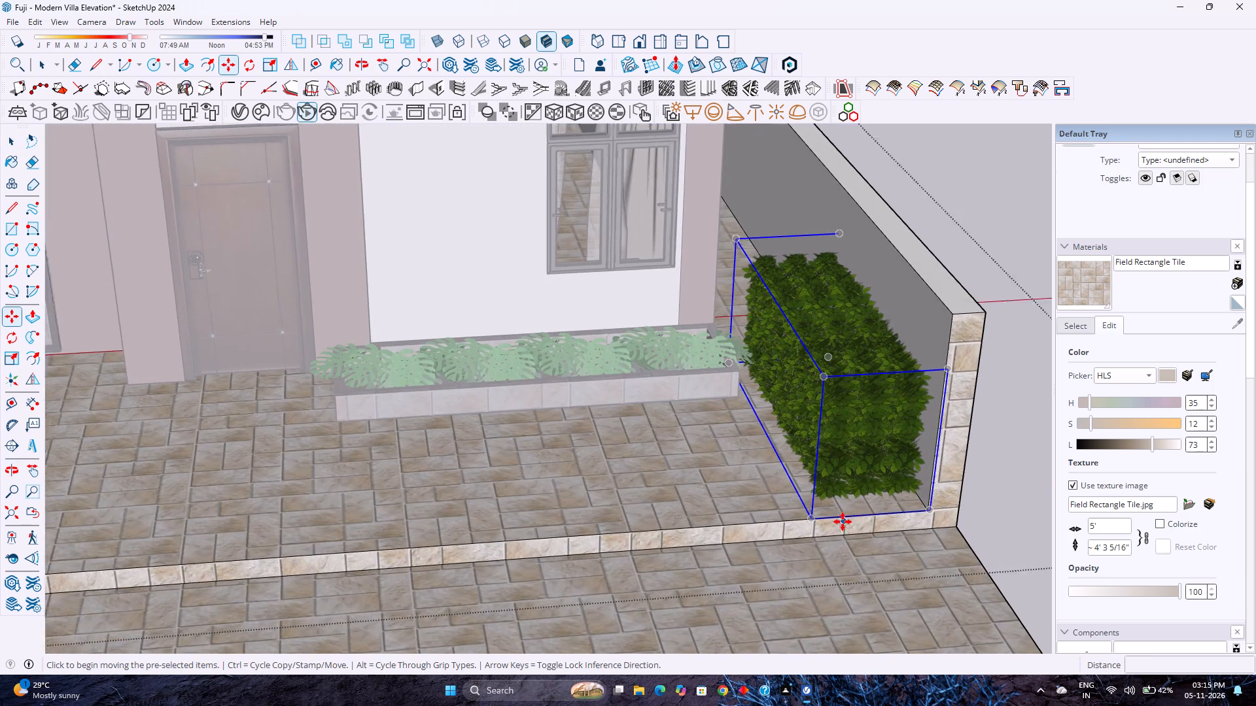
scroll(843, 522, "up", 3)
middle_click_drag(812, 526, 799, 498)
middle_click(796, 490)
middle_click_drag(796, 490, 794, 446)
middle_click_drag(813, 420, 835, 396)
middle_click_drag(852, 366, 848, 318)
middle_click(848, 318)
middle_click(848, 318)
scroll(259, 473, "up", 3)
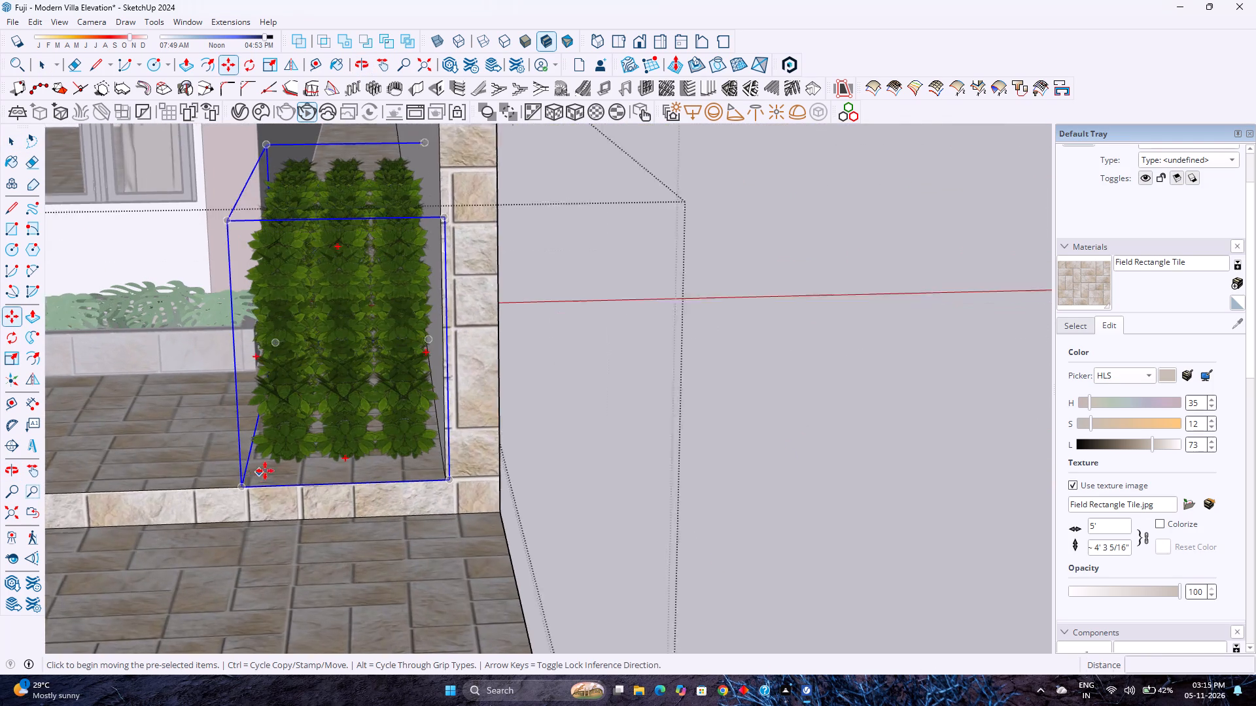
scroll(303, 415, "up", 3)
middle_click(303, 415)
middle_click(303, 415)
middle_click_drag(303, 415, 426, 315)
scroll(592, 390, "up", 1)
left_click(597, 395)
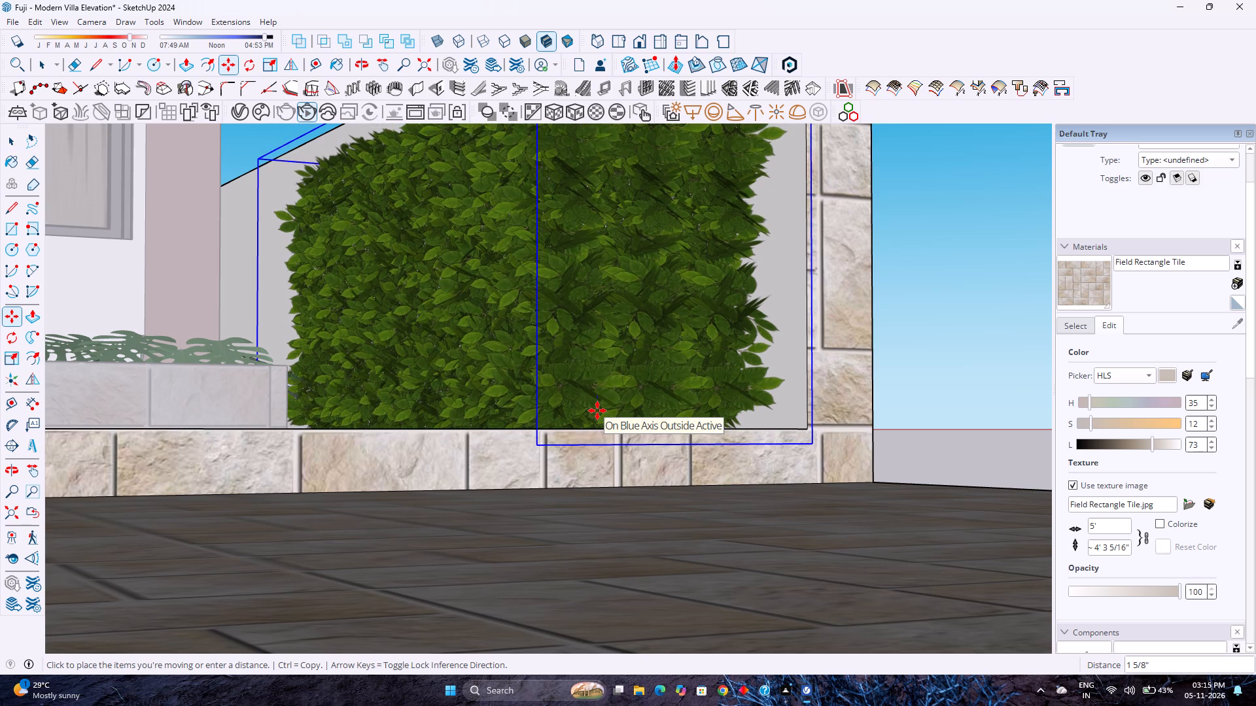
left_click(597, 411)
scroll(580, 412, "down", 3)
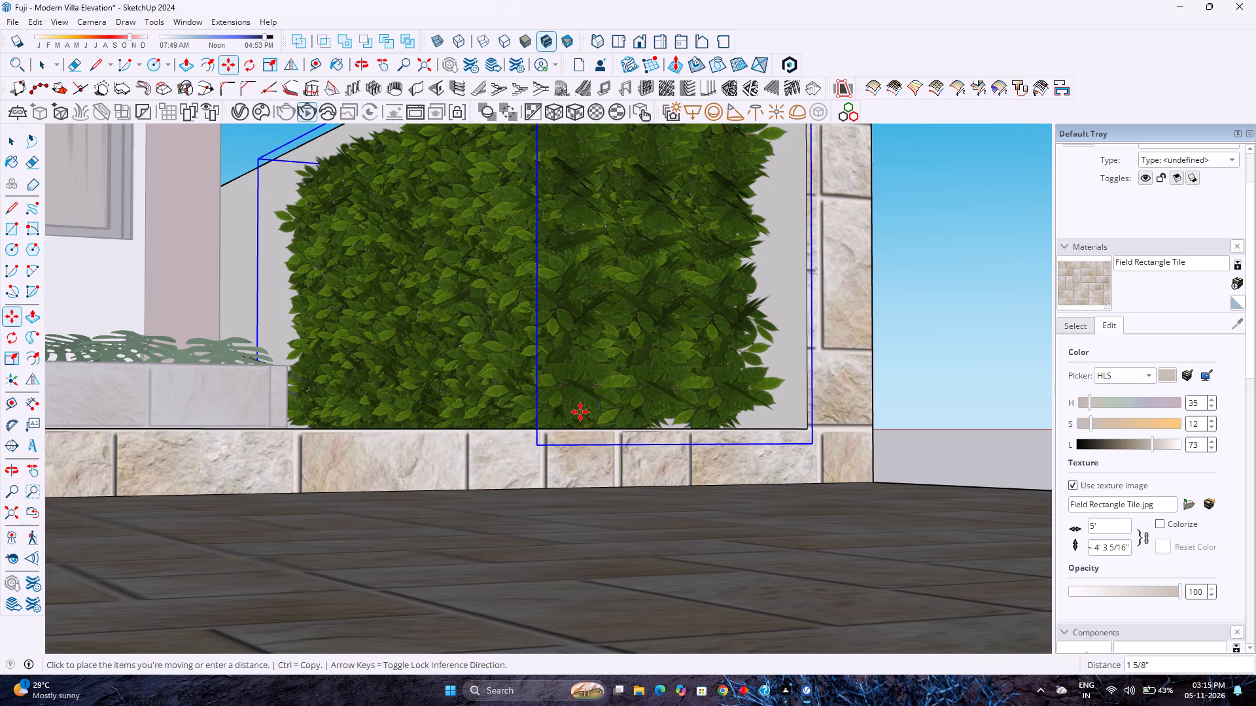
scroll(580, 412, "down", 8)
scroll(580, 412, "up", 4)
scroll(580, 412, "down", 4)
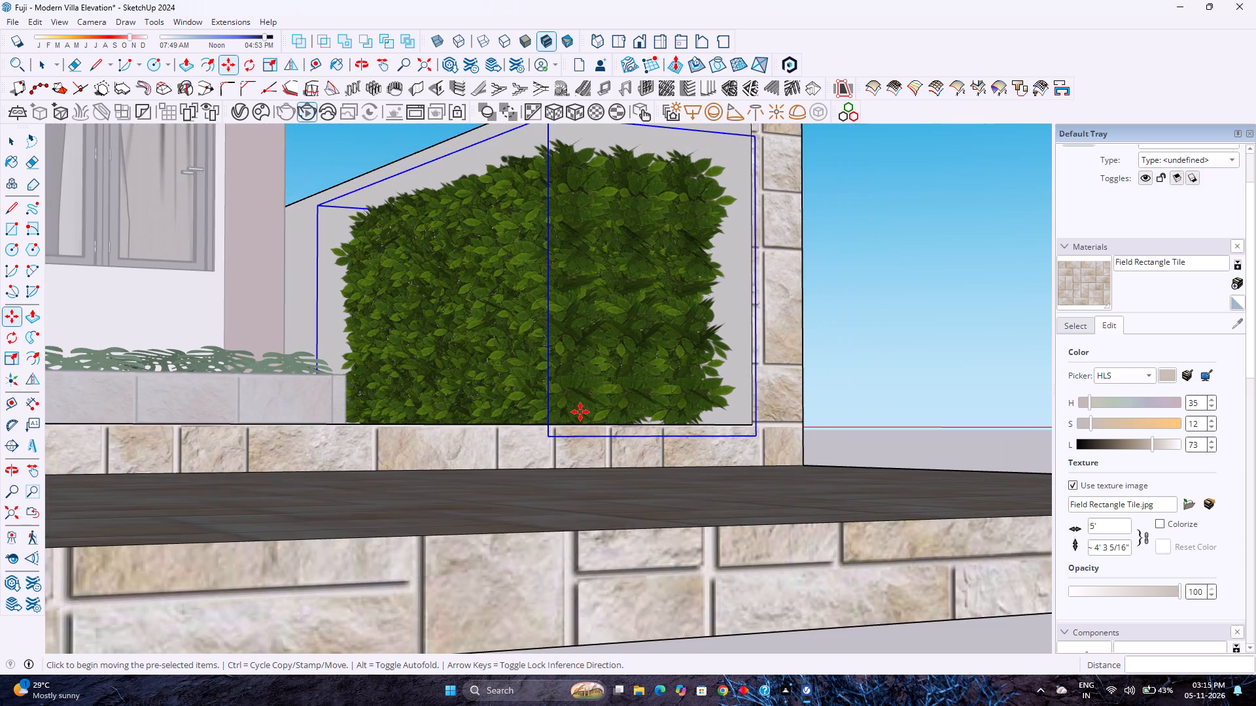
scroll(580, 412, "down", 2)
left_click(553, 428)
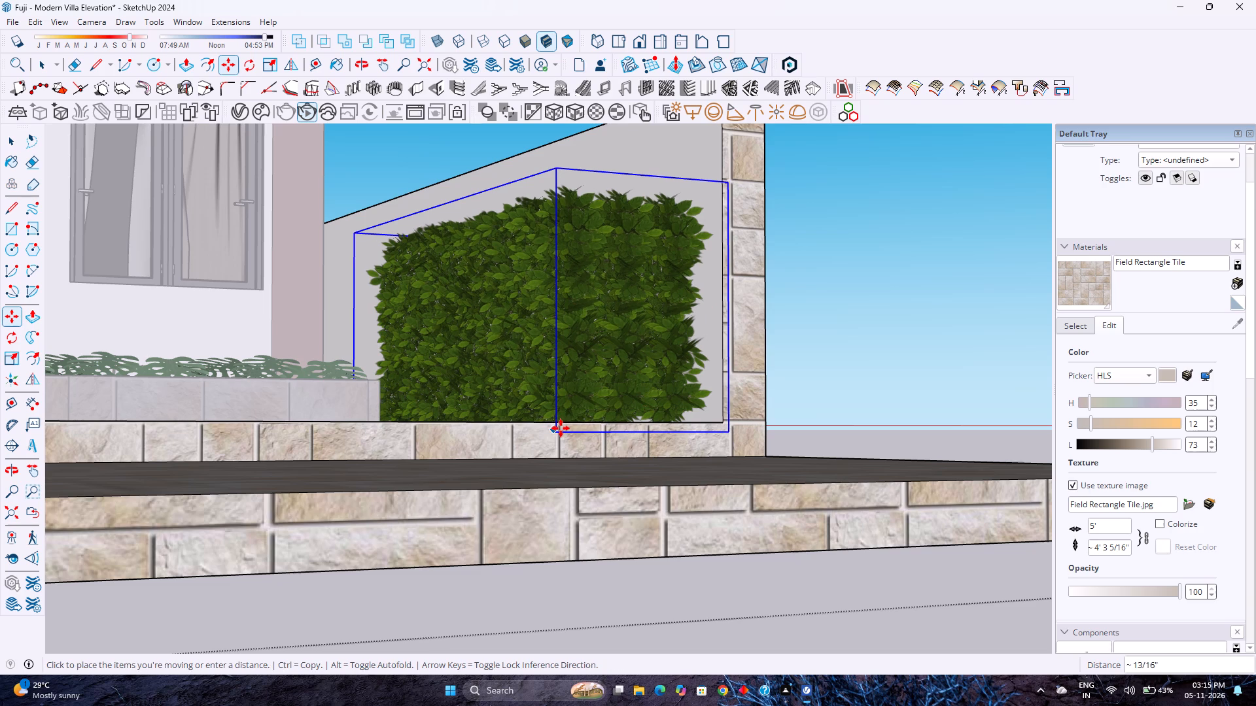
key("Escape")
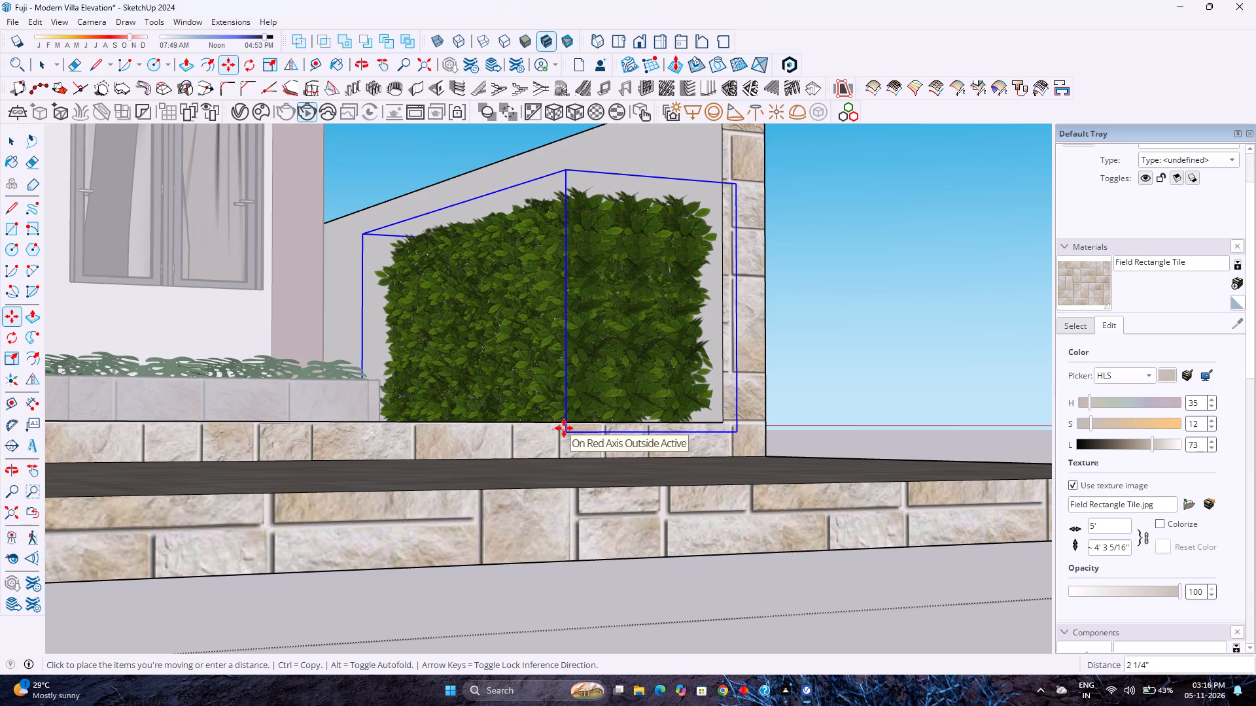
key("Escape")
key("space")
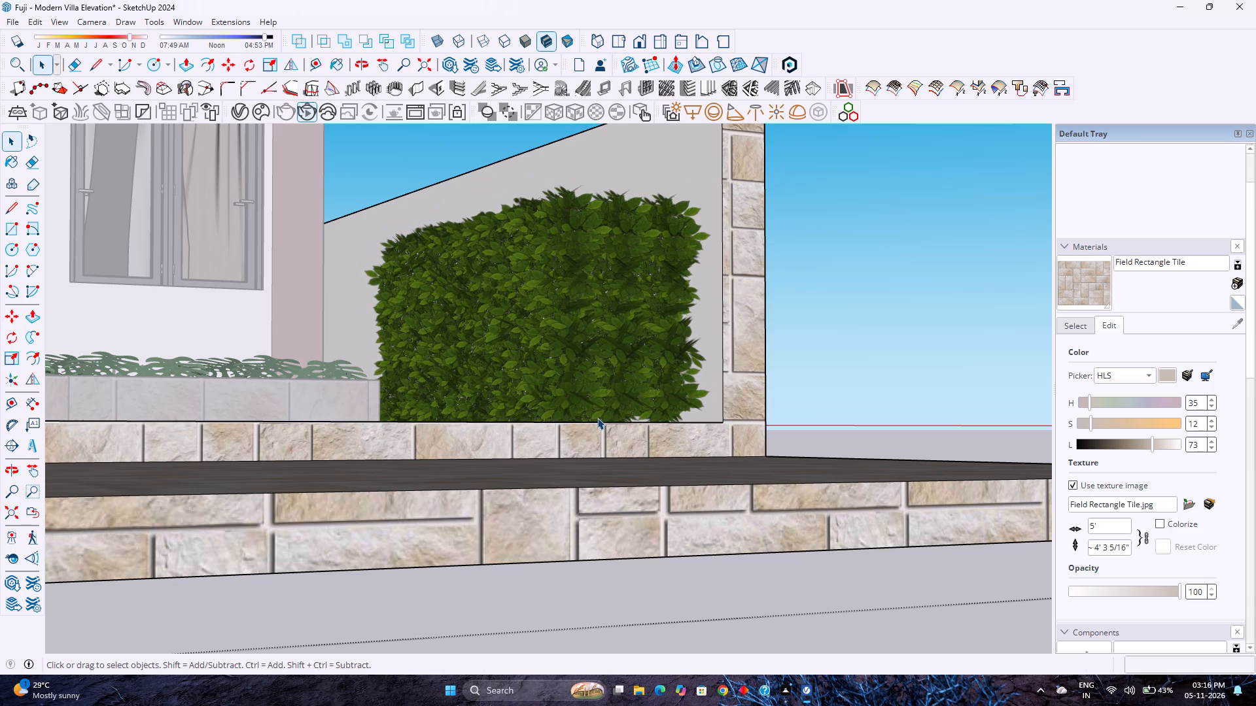
Examine the placement of both hedge groups against the villa's frontage in the front view and from an elevated angle.
scroll(597, 418, "down", 11)
middle_click_drag(609, 423, 572, 522)
middle_click(572, 522)
scroll(574, 508, "down", 8)
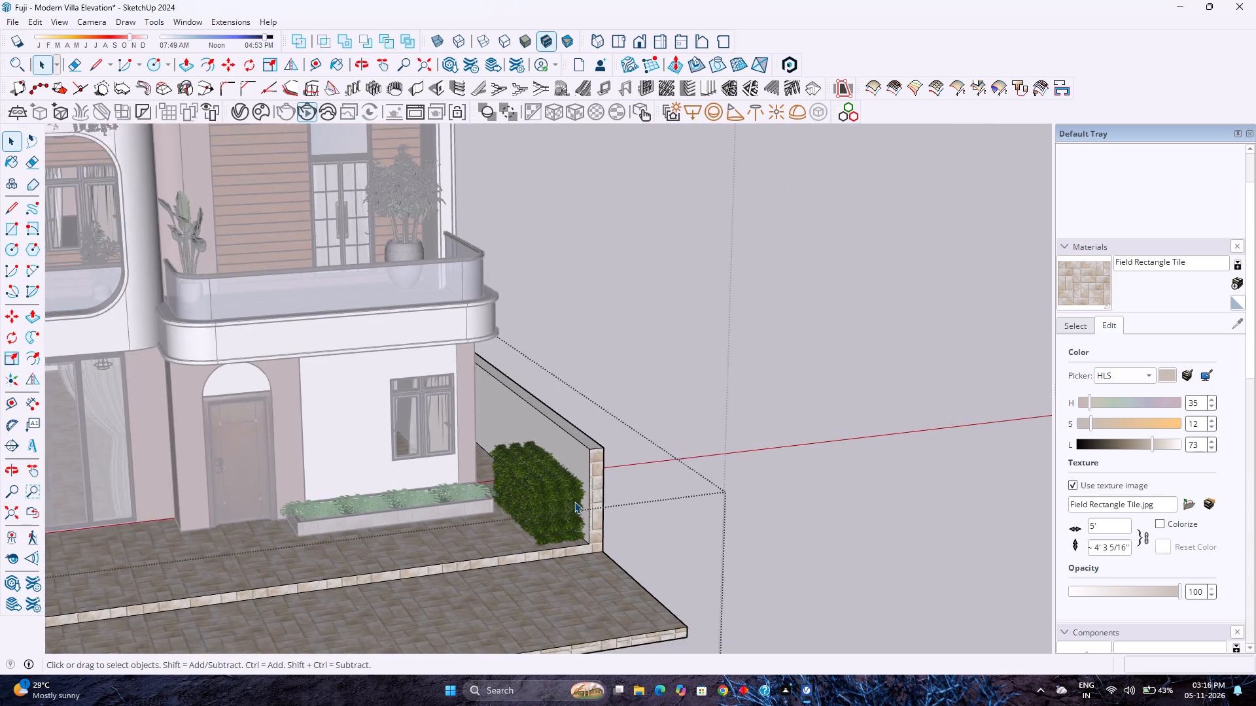
scroll(574, 501, "down", 5)
left_click(644, 37)
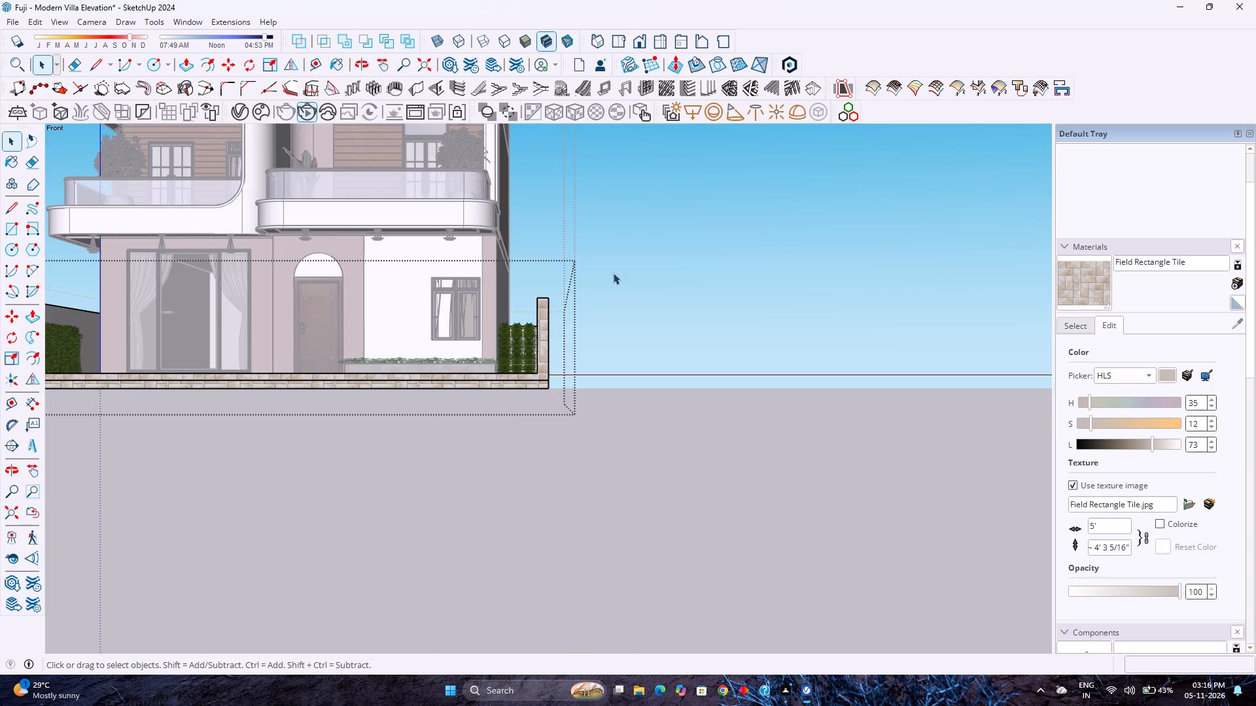
scroll(584, 341, "down", 12)
scroll(404, 305, "up", 3)
middle_click_drag(400, 295, 460, 354)
middle_click(460, 354)
middle_click(467, 344)
middle_click(467, 344)
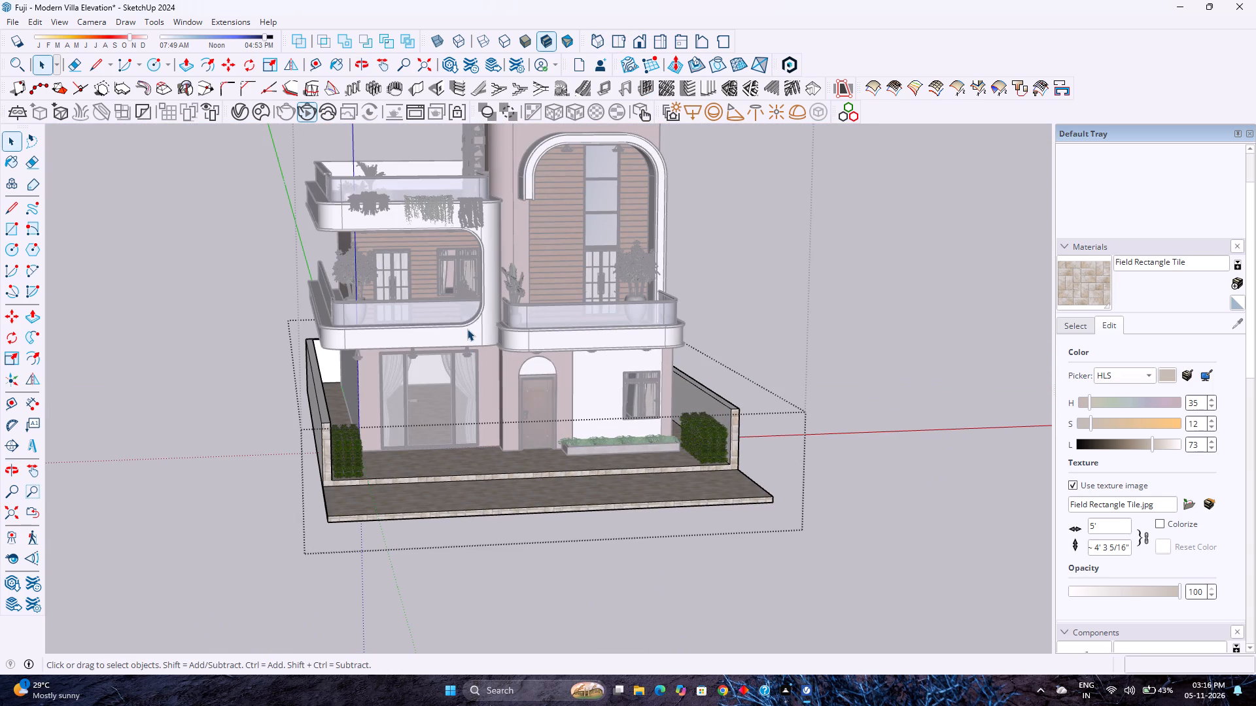
Save the villa model.
key("ctrl+s")
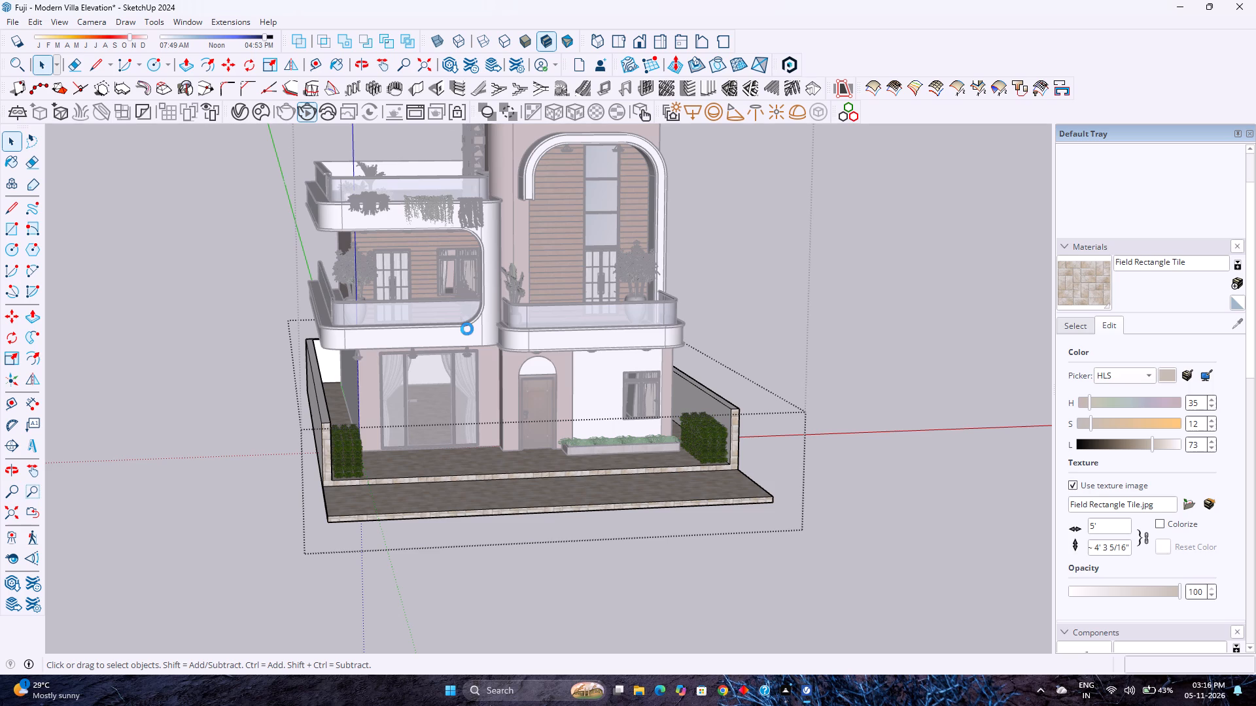
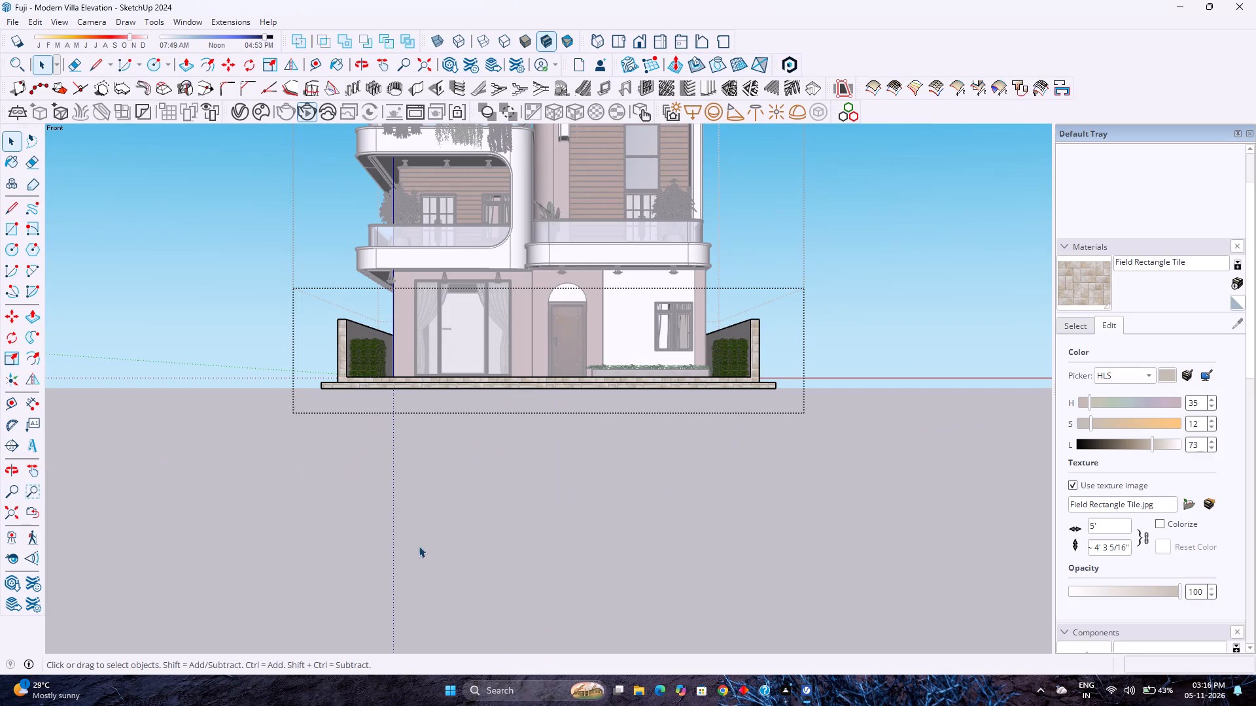
Close the group containing the front paving, boundary walls and hedges, returning to the enclosing villa group.
scroll(474, 460, "down", 3)
scroll(474, 460, "up", 2)
scroll(474, 460, "down", 1)
scroll(474, 462, "up", 1)
scroll(474, 462, "down", 1)
right_click(474, 463)
scroll(474, 463, "up", 1)
scroll(474, 463, "down", 1)
scroll(474, 464, "up", 1)
scroll(474, 464, "down", 1)
scroll(474, 464, "up", 1)
scroll(474, 464, "down", 1)
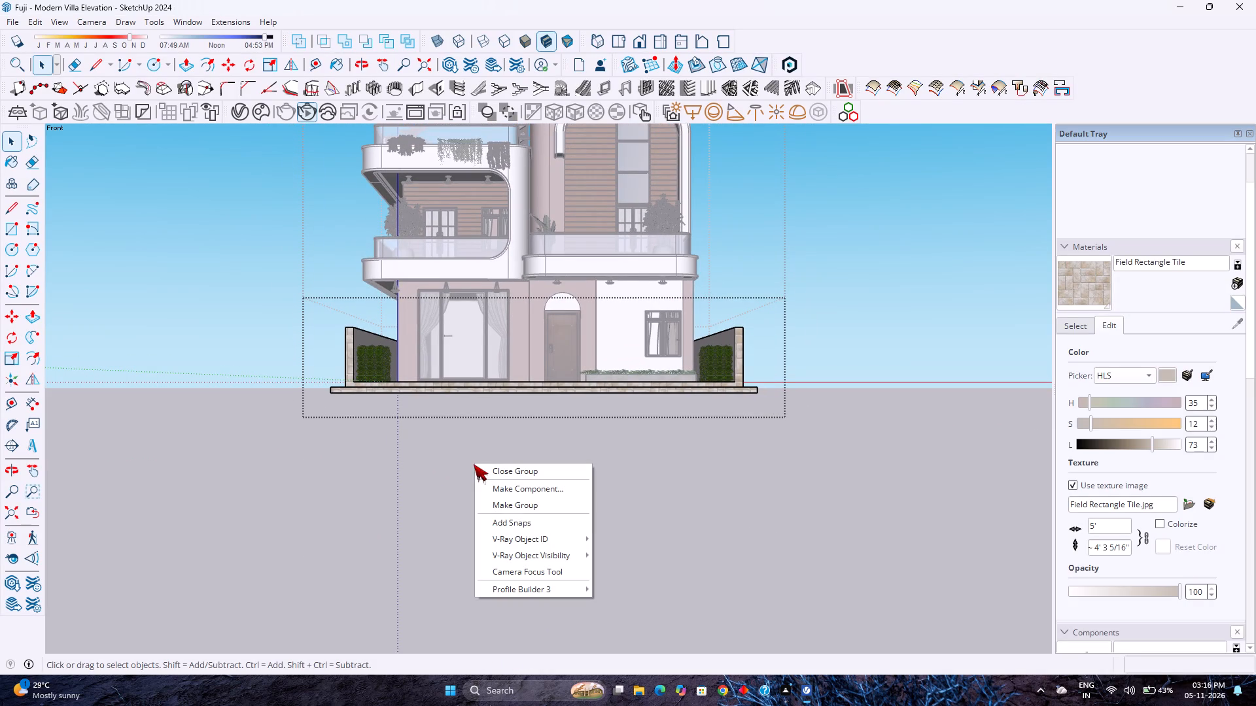
scroll(474, 464, "up", 1)
left_click(450, 460)
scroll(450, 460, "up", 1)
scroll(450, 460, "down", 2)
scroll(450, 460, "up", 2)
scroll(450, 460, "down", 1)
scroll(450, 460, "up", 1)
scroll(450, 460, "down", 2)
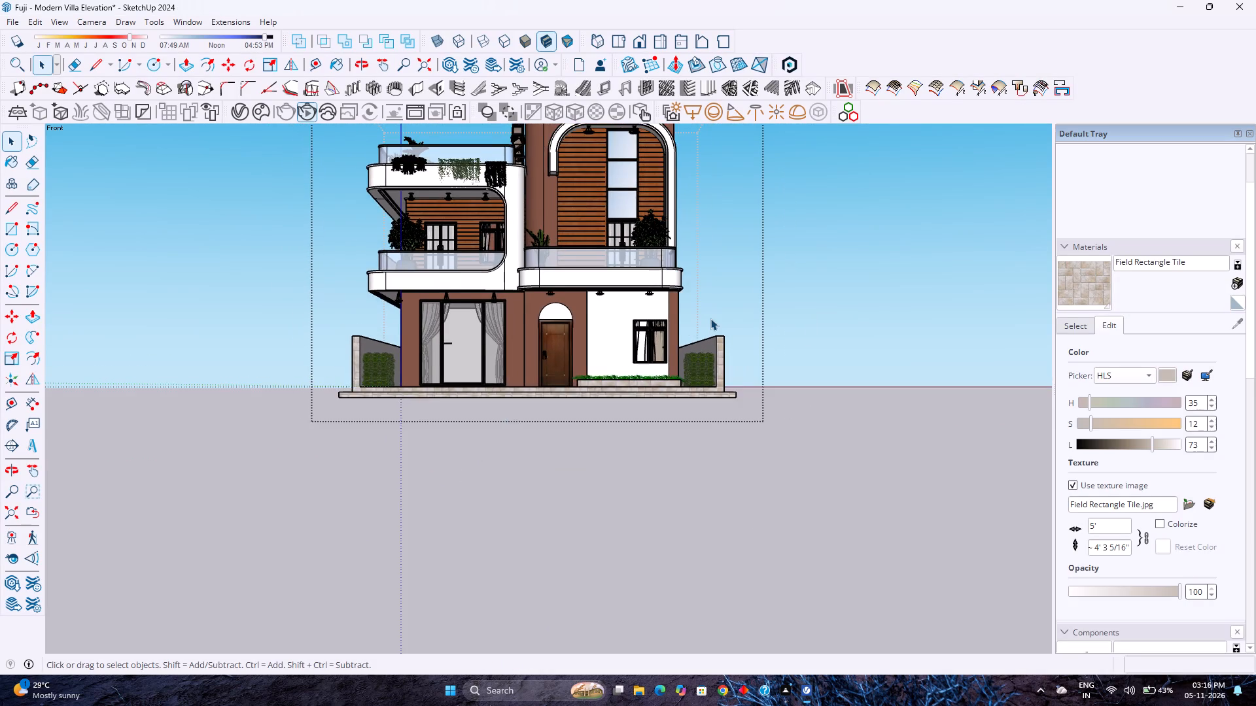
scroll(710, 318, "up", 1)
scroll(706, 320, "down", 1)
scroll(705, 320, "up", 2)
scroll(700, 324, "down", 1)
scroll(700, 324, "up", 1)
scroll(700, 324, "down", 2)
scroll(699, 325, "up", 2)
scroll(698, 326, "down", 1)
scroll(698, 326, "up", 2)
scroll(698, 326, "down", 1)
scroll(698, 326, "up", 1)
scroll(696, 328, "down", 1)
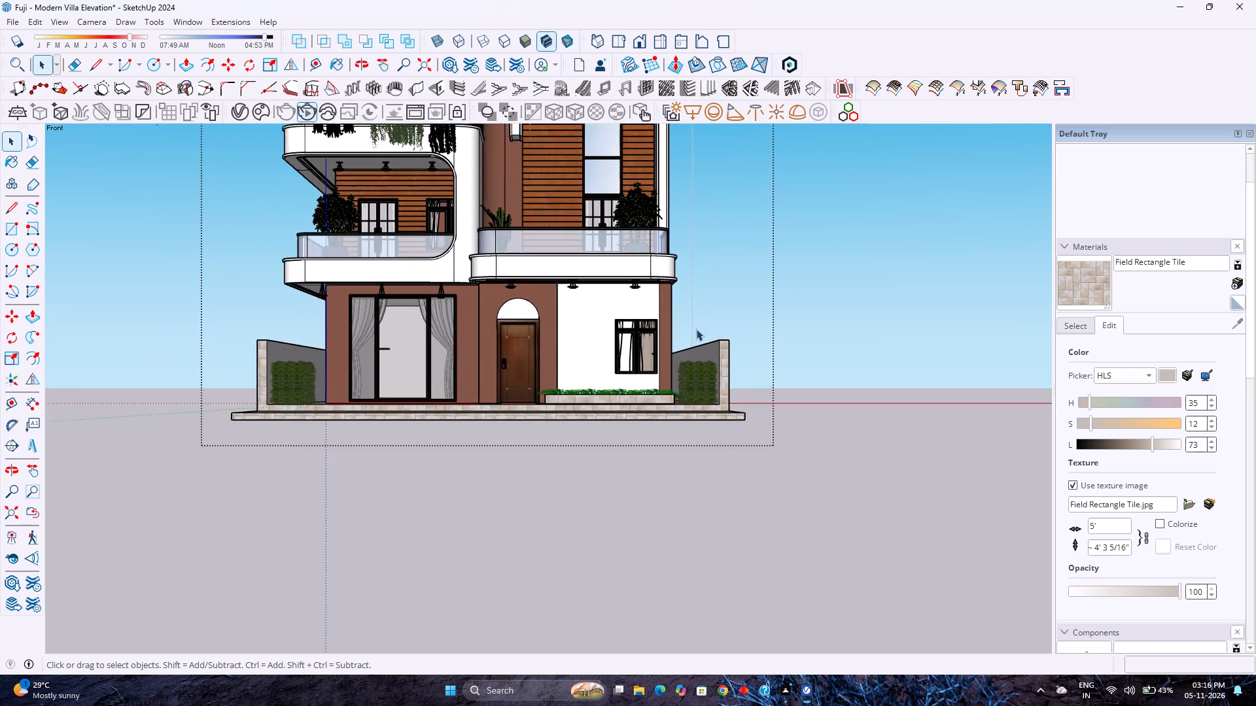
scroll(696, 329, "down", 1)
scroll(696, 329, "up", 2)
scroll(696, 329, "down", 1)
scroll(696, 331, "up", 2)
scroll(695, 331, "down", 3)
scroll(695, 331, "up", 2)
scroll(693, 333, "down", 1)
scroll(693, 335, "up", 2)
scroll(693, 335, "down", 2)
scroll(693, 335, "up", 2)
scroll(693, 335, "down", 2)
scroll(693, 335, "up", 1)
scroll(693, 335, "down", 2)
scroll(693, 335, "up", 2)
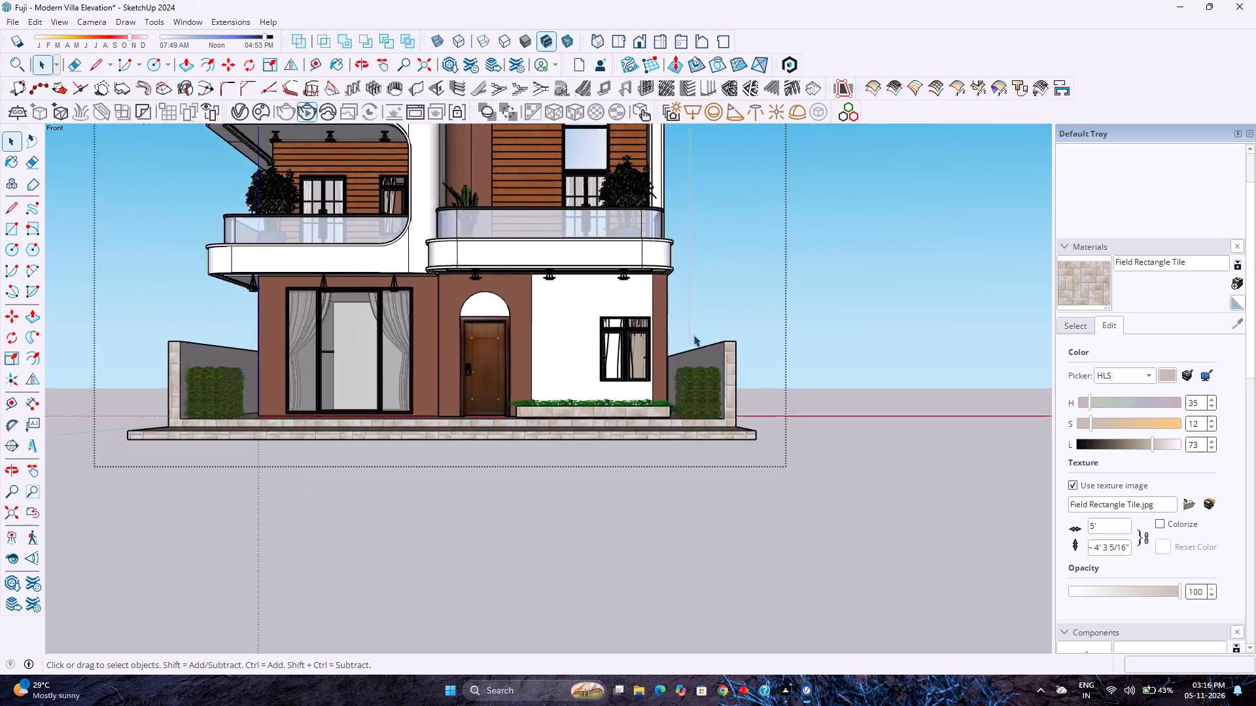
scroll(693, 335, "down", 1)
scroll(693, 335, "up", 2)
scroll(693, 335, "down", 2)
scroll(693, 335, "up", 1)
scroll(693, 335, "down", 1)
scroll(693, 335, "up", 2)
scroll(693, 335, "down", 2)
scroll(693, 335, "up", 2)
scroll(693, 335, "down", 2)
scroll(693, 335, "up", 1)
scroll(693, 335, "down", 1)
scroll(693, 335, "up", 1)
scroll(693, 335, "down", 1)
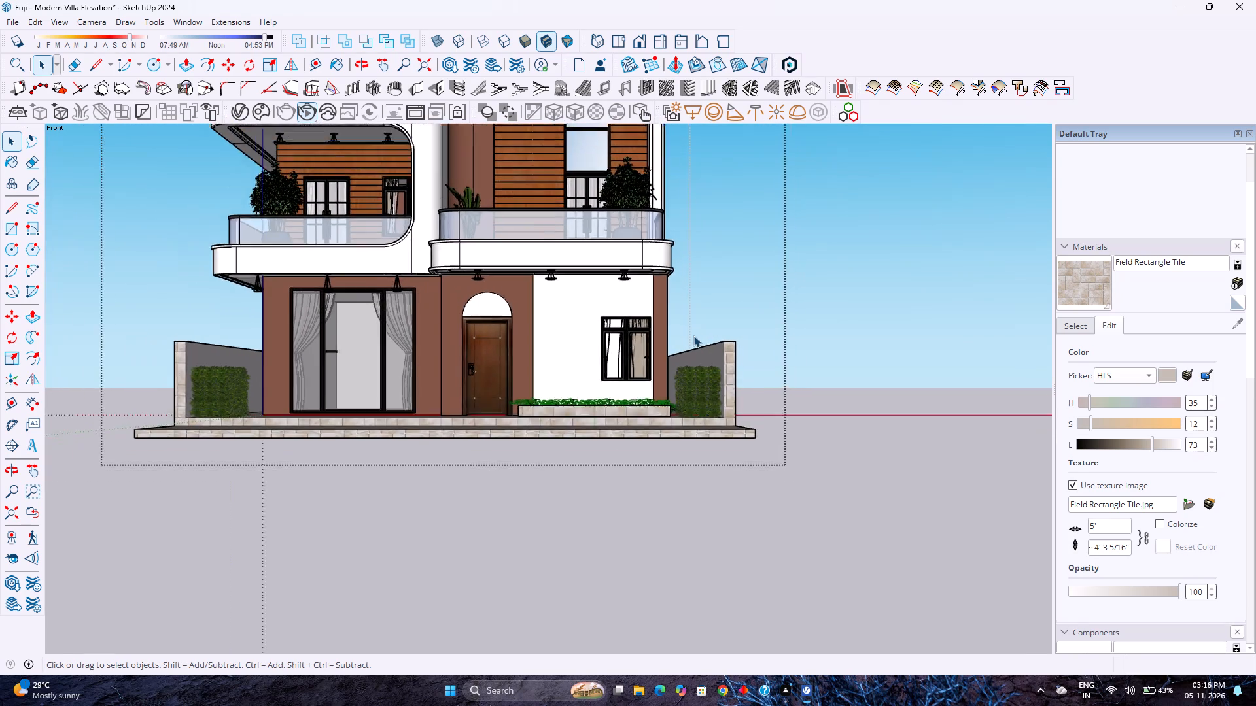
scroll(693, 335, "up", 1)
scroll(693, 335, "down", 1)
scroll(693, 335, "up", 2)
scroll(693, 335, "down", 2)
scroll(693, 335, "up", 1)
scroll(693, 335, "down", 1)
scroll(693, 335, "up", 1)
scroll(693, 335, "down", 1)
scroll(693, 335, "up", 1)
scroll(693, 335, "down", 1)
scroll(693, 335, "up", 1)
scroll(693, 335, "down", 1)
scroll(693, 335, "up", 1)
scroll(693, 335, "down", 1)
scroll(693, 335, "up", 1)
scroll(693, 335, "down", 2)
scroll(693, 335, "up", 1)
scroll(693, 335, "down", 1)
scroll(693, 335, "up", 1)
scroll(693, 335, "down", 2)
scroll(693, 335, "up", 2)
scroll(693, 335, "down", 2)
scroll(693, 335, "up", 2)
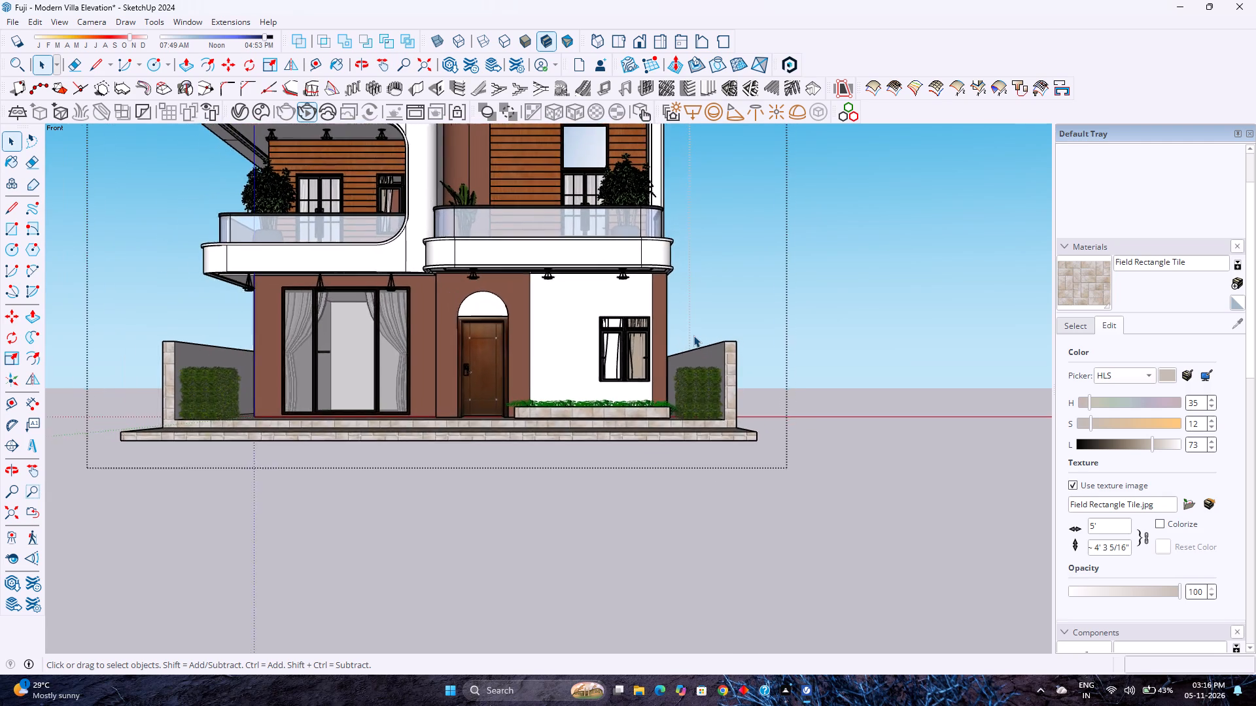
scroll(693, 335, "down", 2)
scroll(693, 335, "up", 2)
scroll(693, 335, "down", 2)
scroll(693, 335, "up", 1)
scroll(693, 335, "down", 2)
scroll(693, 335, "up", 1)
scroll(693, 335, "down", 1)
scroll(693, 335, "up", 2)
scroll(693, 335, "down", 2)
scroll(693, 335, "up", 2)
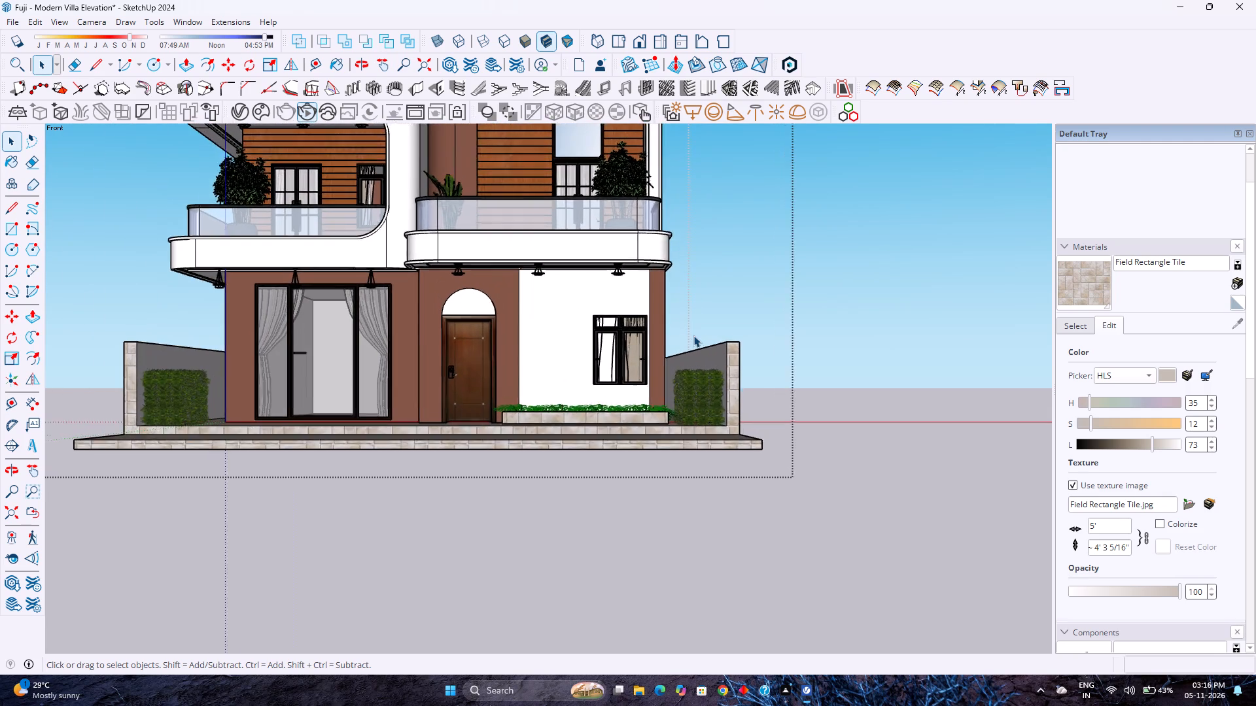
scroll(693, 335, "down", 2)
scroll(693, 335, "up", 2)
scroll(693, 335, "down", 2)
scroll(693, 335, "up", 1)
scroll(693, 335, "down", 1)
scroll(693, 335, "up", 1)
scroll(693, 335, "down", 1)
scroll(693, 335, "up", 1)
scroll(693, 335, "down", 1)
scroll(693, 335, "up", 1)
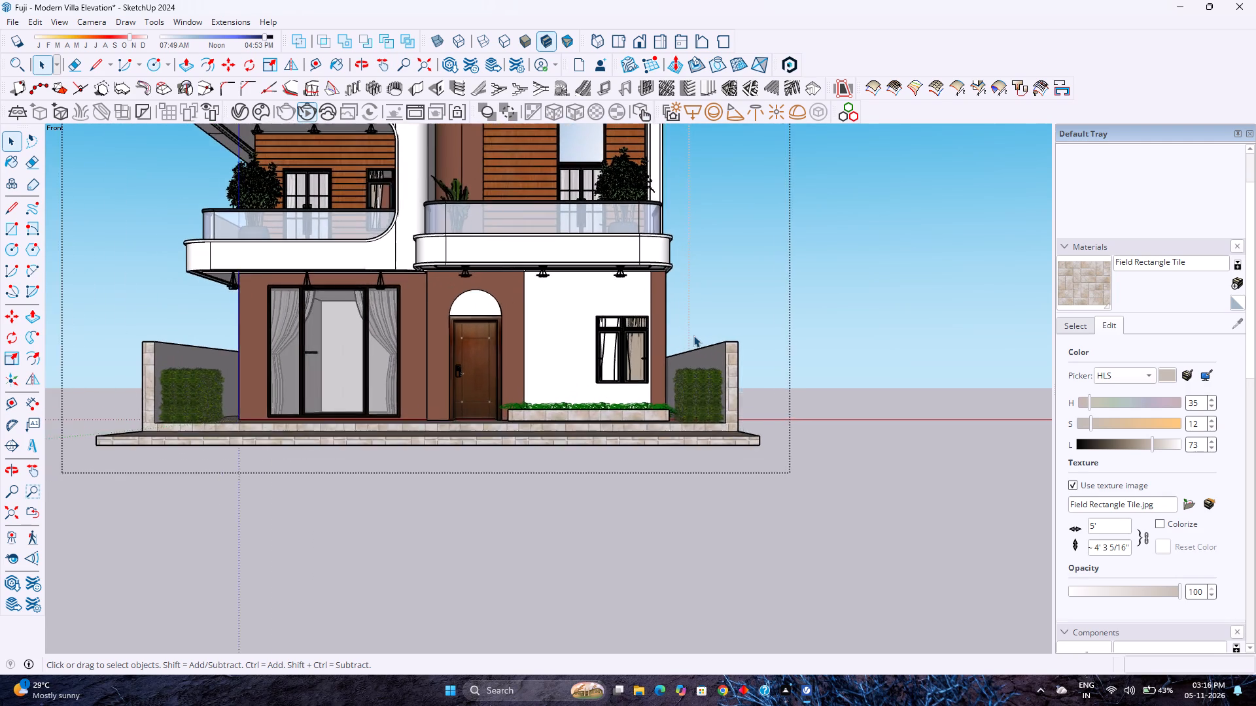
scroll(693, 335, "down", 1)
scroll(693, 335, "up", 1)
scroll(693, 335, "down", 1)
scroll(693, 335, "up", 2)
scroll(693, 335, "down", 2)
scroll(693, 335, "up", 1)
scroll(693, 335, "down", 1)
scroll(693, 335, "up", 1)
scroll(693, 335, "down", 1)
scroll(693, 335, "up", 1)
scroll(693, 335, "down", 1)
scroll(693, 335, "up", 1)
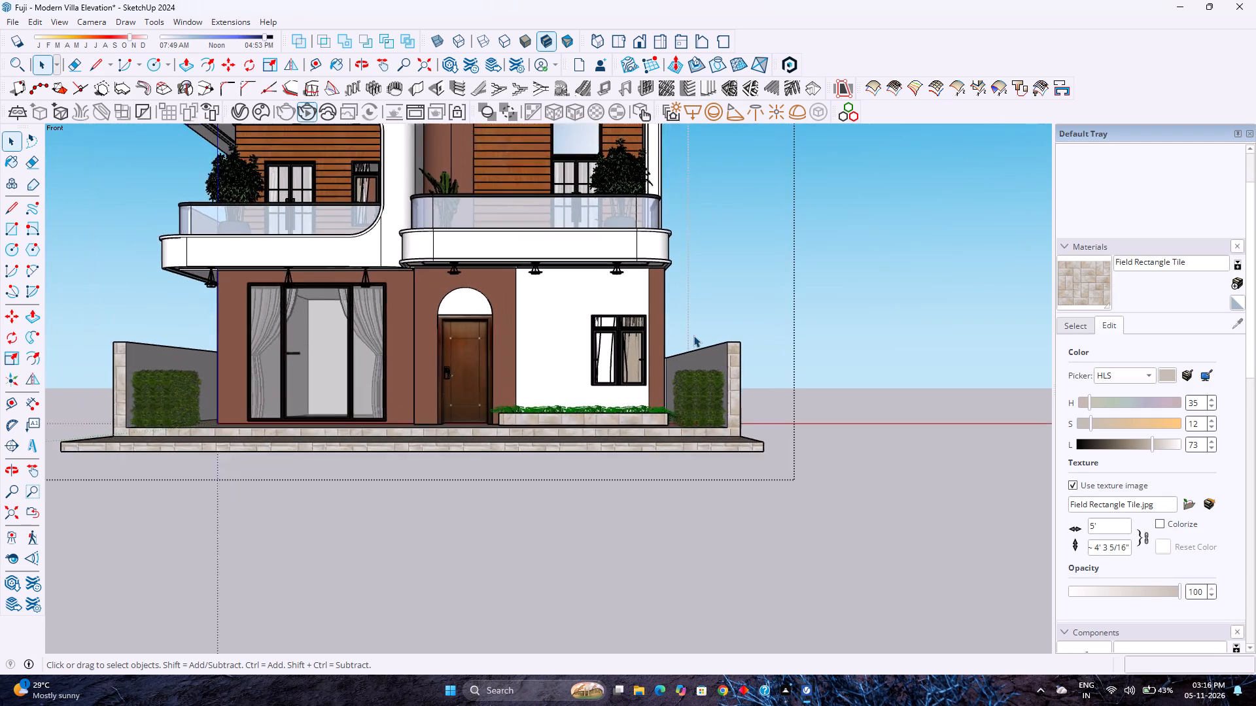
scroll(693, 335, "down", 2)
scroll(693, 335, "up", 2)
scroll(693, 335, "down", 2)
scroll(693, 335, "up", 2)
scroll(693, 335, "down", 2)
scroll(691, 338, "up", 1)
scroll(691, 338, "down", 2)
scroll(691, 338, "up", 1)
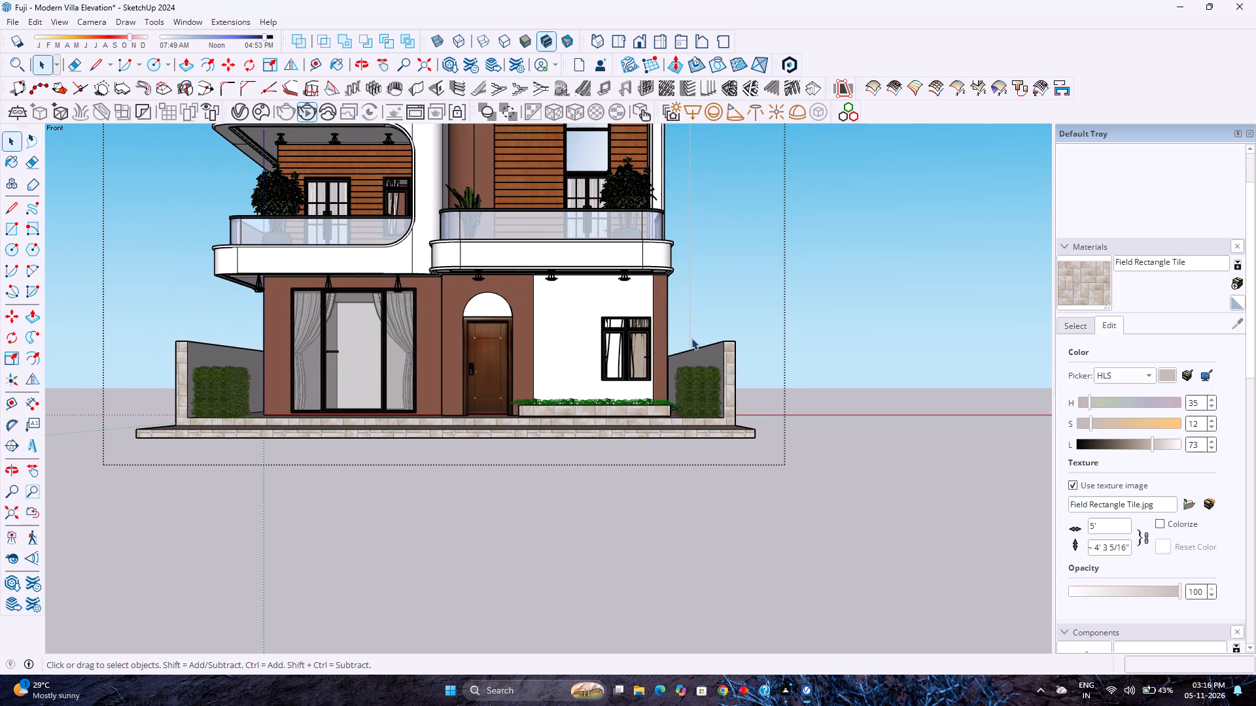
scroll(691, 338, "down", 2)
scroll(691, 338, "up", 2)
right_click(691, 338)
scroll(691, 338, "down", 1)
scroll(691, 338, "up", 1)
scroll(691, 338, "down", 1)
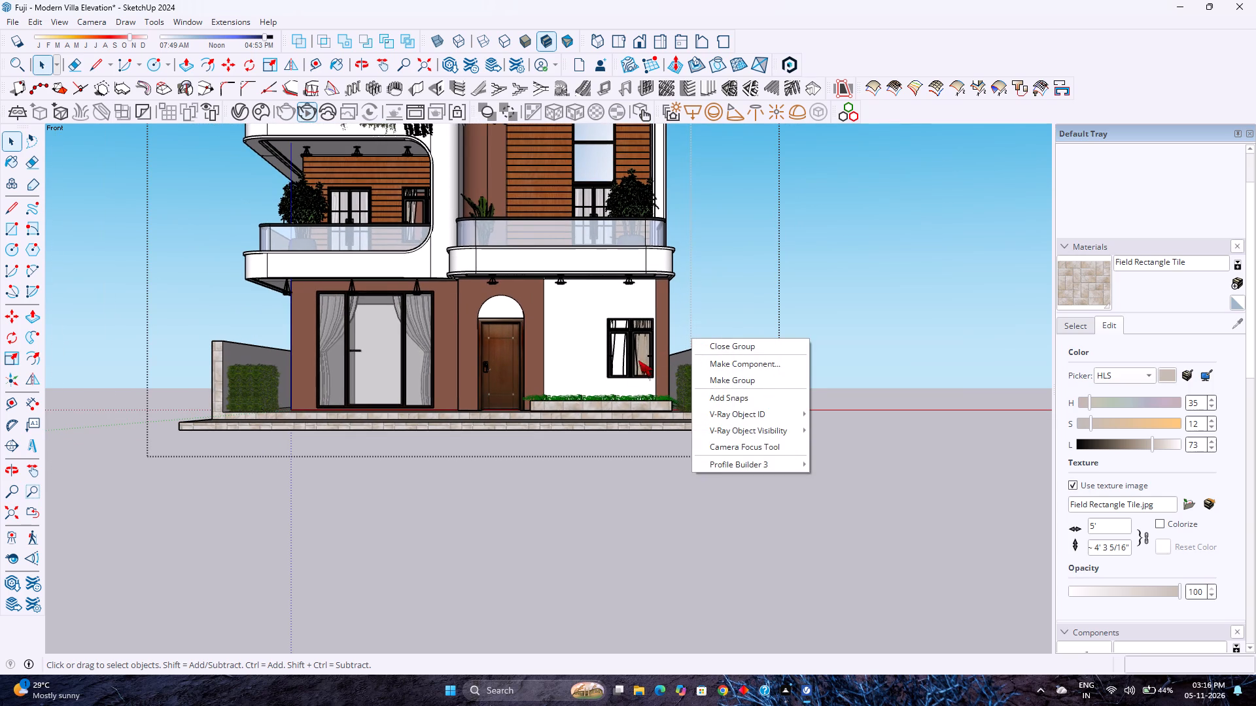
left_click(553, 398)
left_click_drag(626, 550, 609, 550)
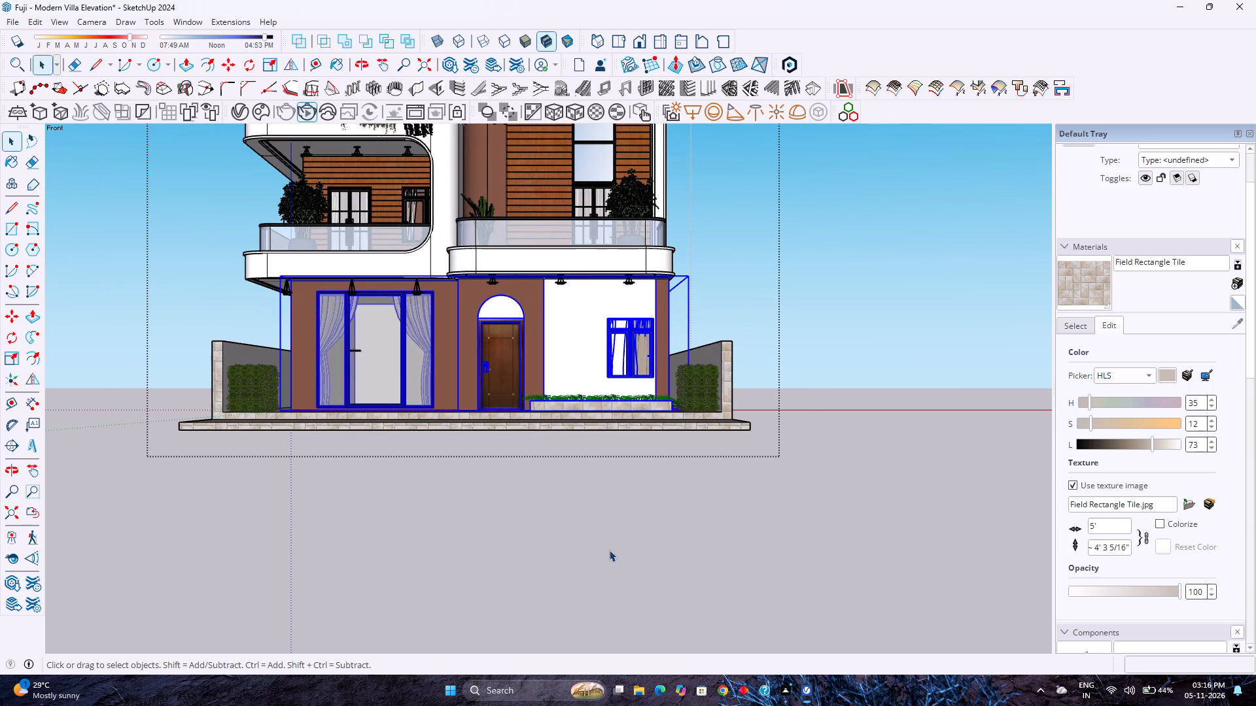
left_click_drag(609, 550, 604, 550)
Examine the villa's ground-floor frontage, paving and both hedge groups from the front and from an elevated angle.
scroll(604, 370, "up", 5)
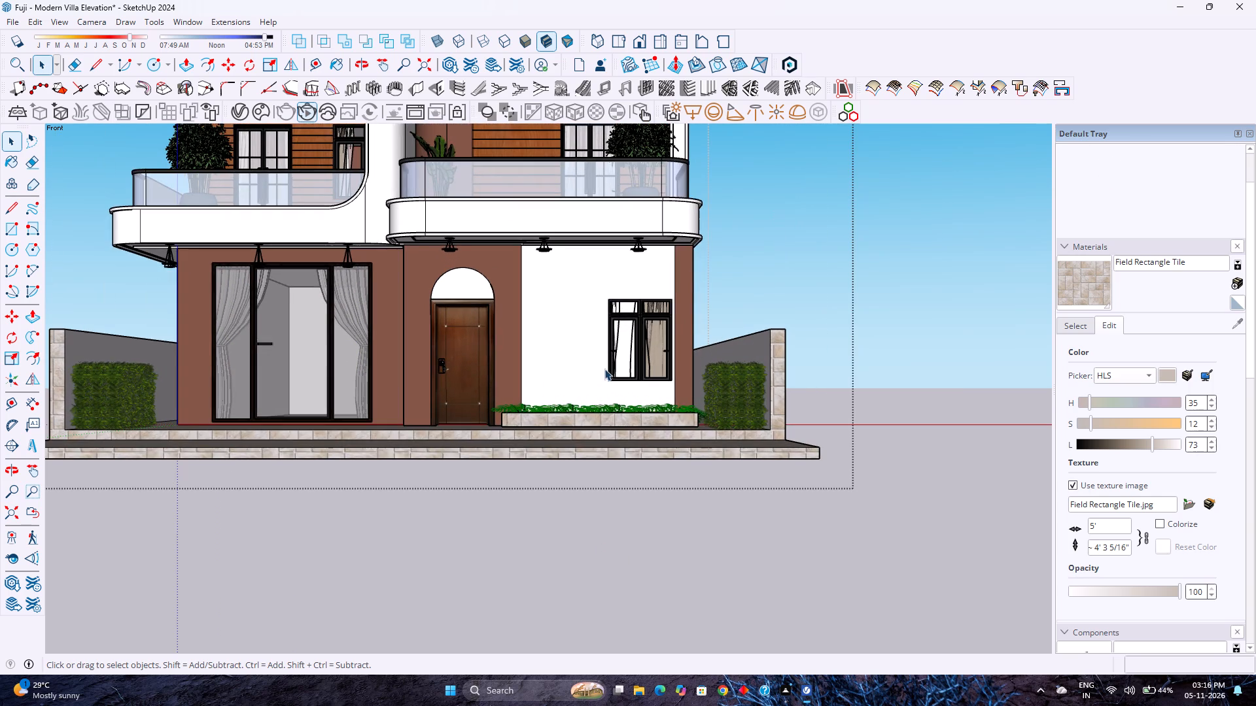
scroll(607, 371, "down", 4)
scroll(609, 374, "up", 2)
scroll(609, 376, "down", 1)
scroll(610, 377, "up", 1)
scroll(610, 377, "down", 1)
scroll(610, 377, "up", 2)
scroll(610, 379, "down", 3)
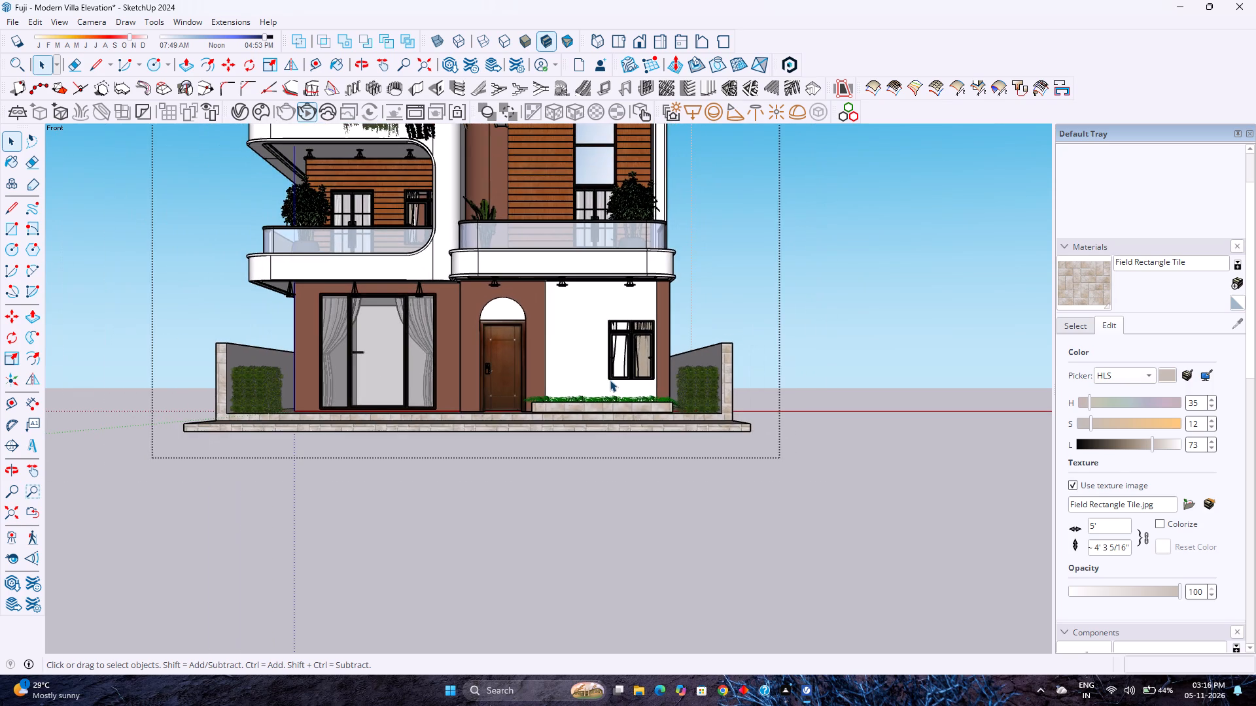
scroll(610, 380, "up", 3)
scroll(609, 384, "down", 2)
scroll(609, 384, "up", 2)
scroll(609, 385, "down", 2)
middle_click_drag(587, 399, 616, 446)
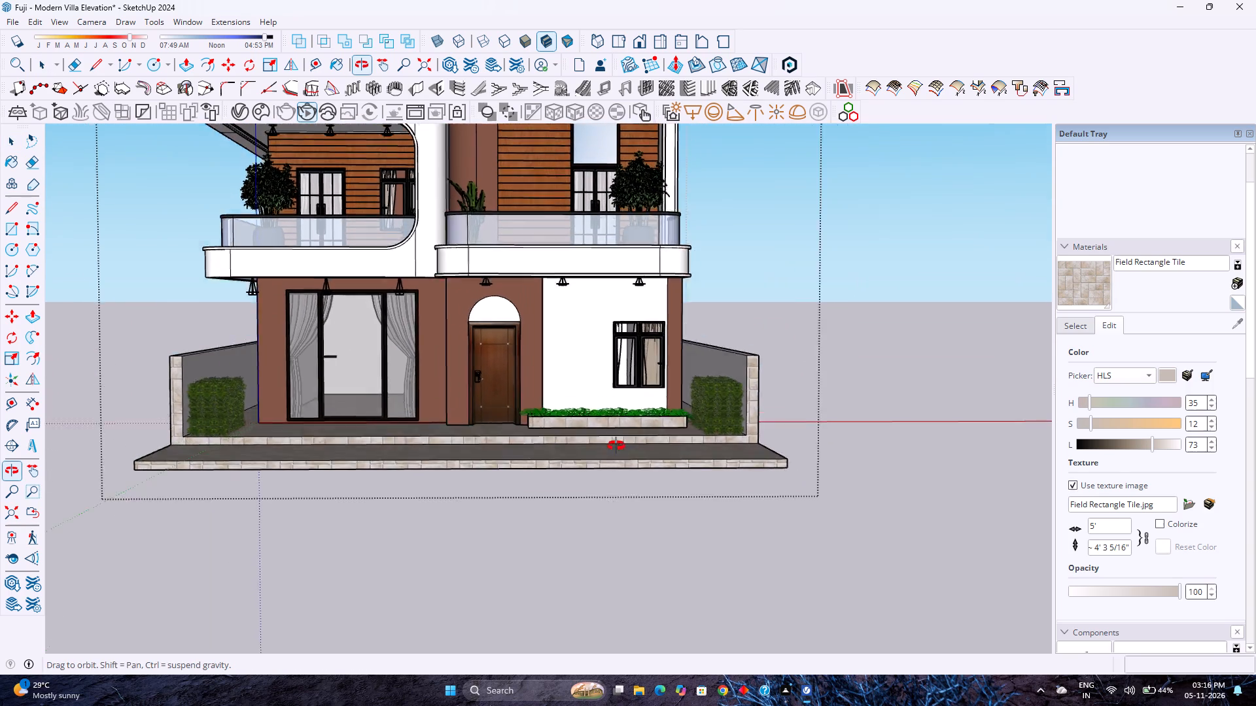
middle_click_drag(616, 446, 623, 460)
scroll(631, 455, "down", 3)
scroll(631, 455, "up", 2)
scroll(631, 455, "down", 2)
scroll(631, 455, "up", 2)
scroll(631, 455, "down", 2)
scroll(631, 455, "up", 3)
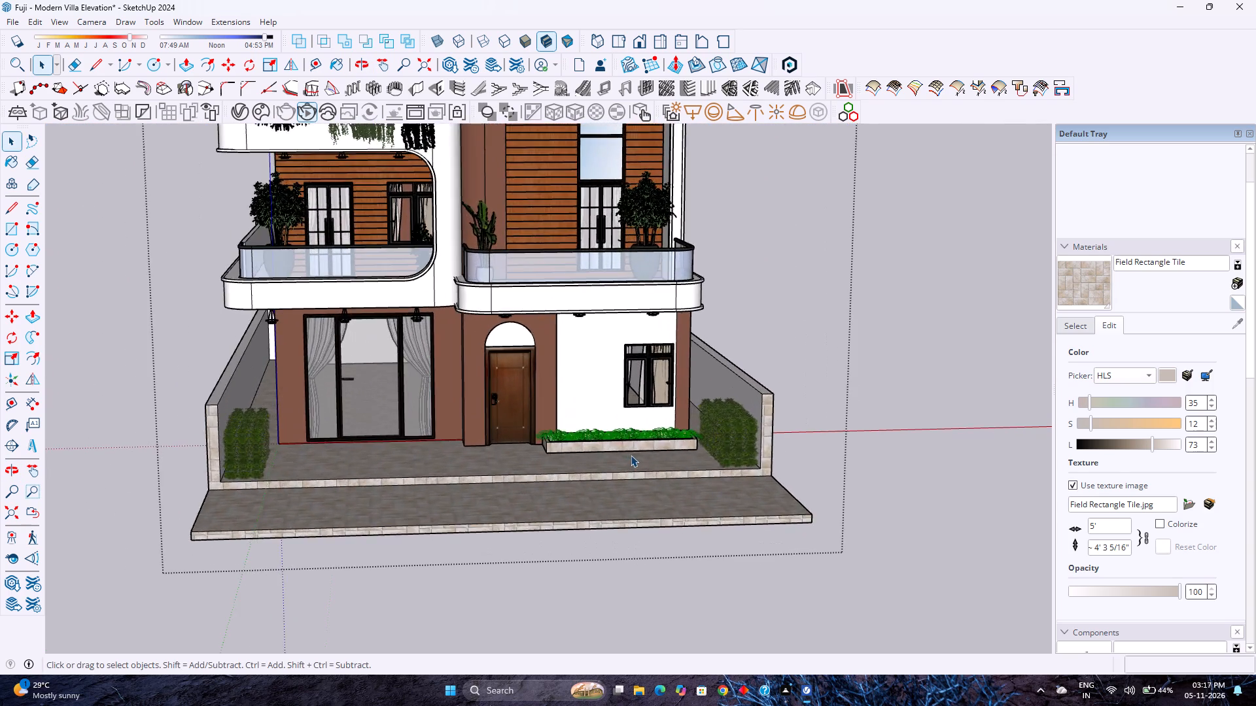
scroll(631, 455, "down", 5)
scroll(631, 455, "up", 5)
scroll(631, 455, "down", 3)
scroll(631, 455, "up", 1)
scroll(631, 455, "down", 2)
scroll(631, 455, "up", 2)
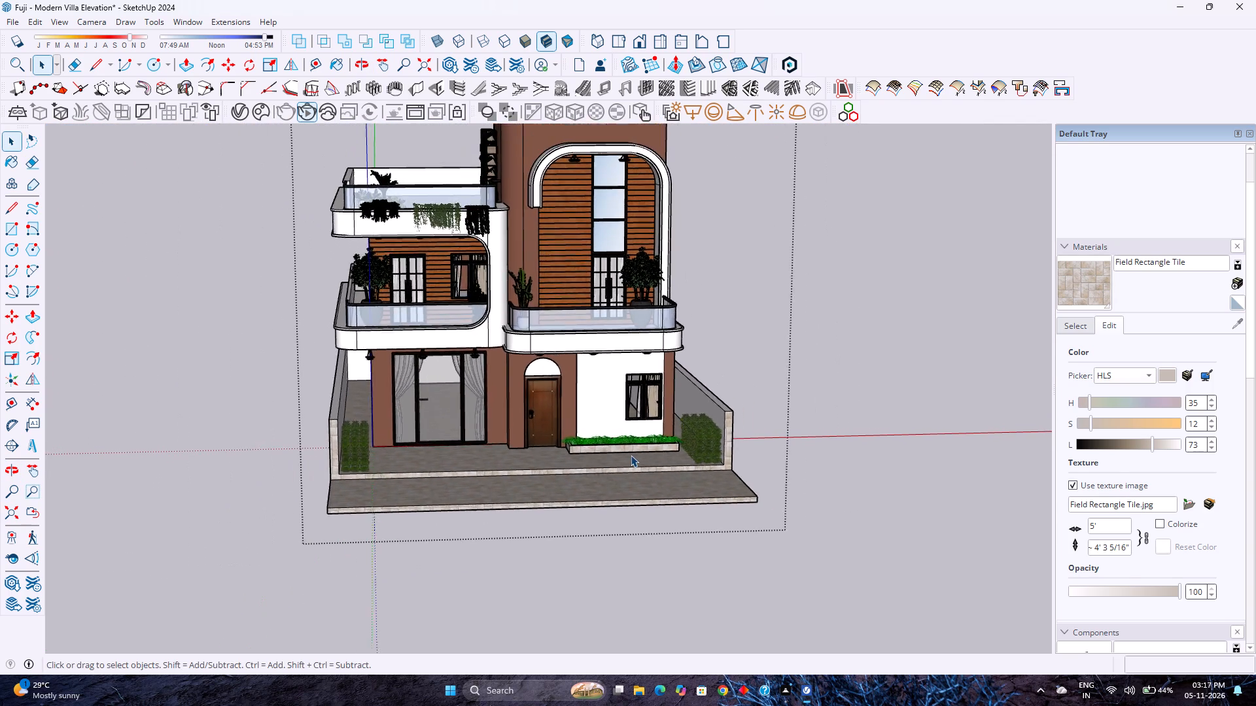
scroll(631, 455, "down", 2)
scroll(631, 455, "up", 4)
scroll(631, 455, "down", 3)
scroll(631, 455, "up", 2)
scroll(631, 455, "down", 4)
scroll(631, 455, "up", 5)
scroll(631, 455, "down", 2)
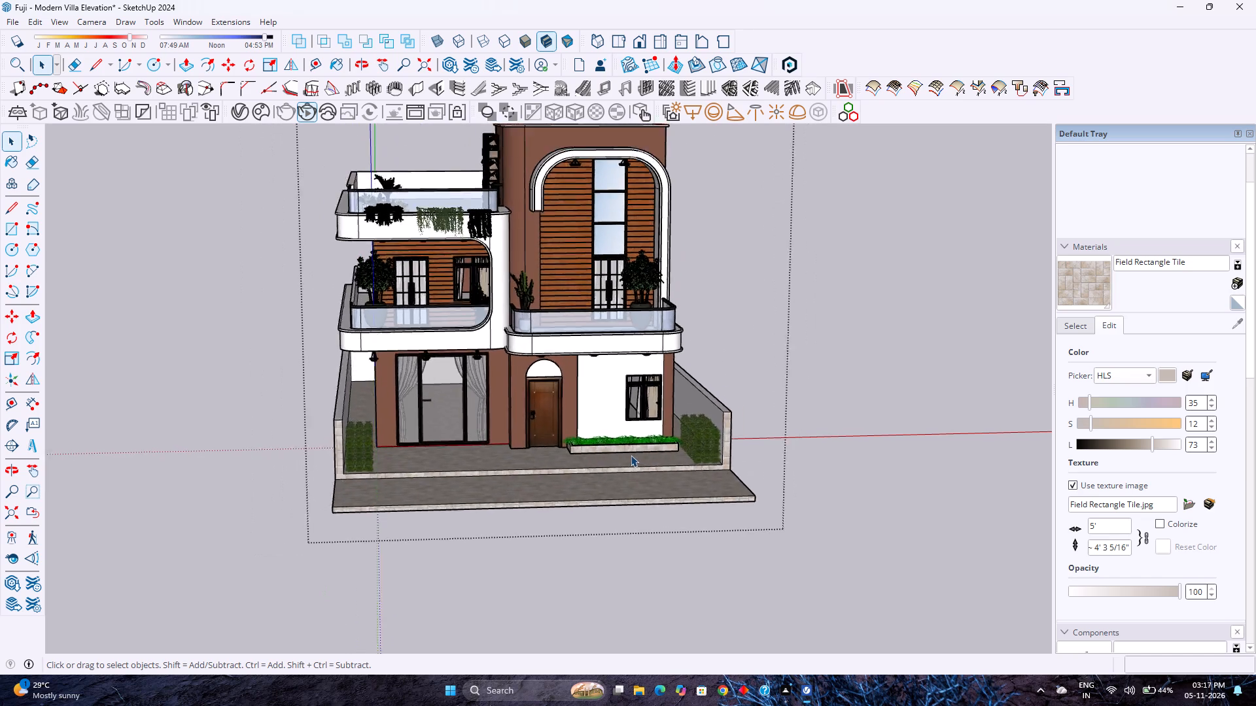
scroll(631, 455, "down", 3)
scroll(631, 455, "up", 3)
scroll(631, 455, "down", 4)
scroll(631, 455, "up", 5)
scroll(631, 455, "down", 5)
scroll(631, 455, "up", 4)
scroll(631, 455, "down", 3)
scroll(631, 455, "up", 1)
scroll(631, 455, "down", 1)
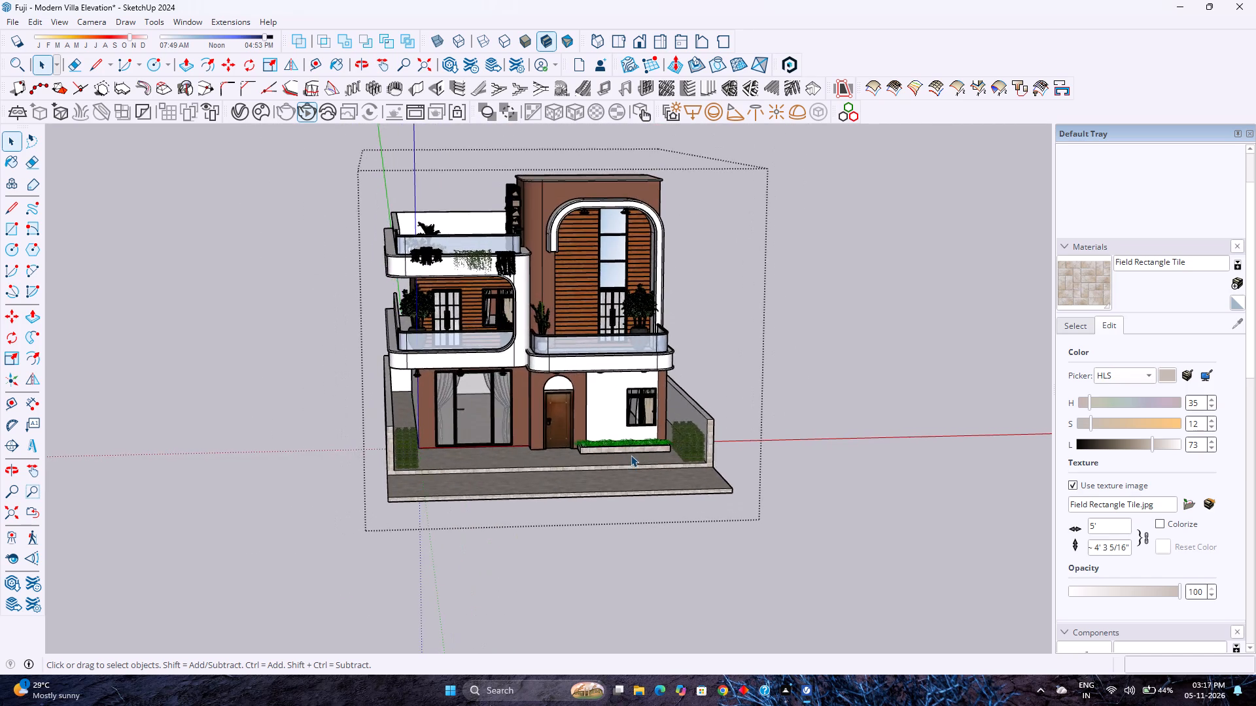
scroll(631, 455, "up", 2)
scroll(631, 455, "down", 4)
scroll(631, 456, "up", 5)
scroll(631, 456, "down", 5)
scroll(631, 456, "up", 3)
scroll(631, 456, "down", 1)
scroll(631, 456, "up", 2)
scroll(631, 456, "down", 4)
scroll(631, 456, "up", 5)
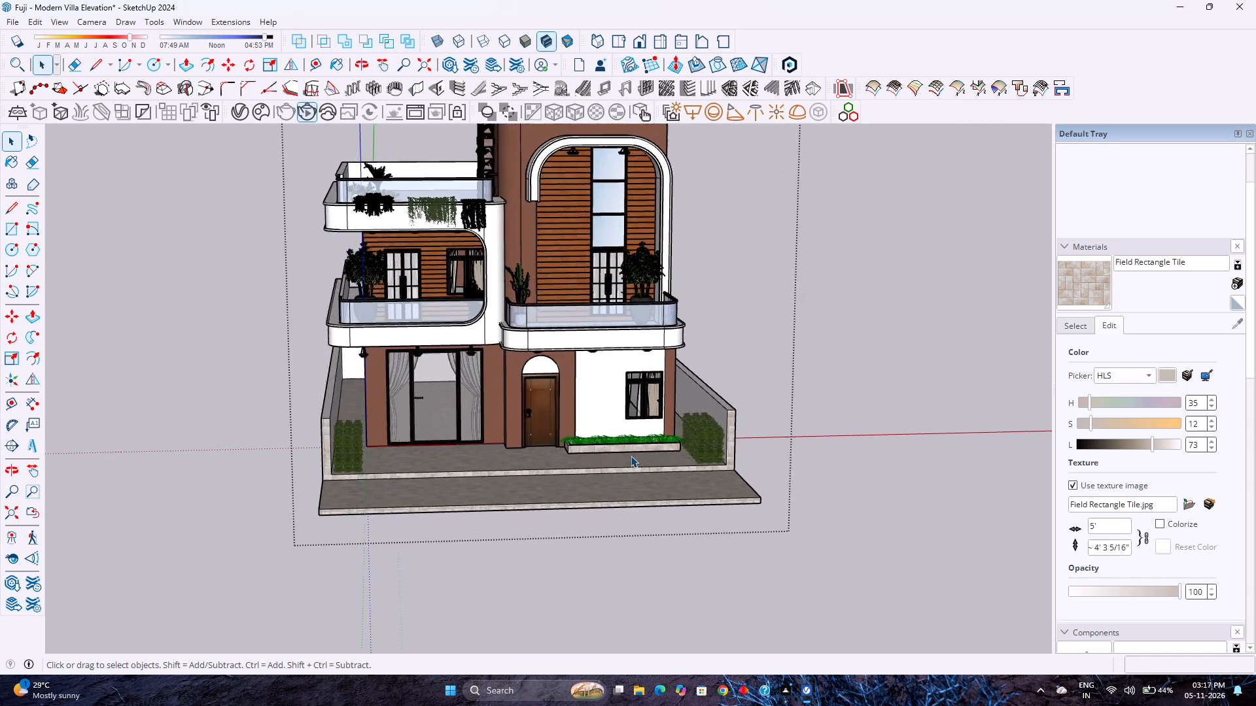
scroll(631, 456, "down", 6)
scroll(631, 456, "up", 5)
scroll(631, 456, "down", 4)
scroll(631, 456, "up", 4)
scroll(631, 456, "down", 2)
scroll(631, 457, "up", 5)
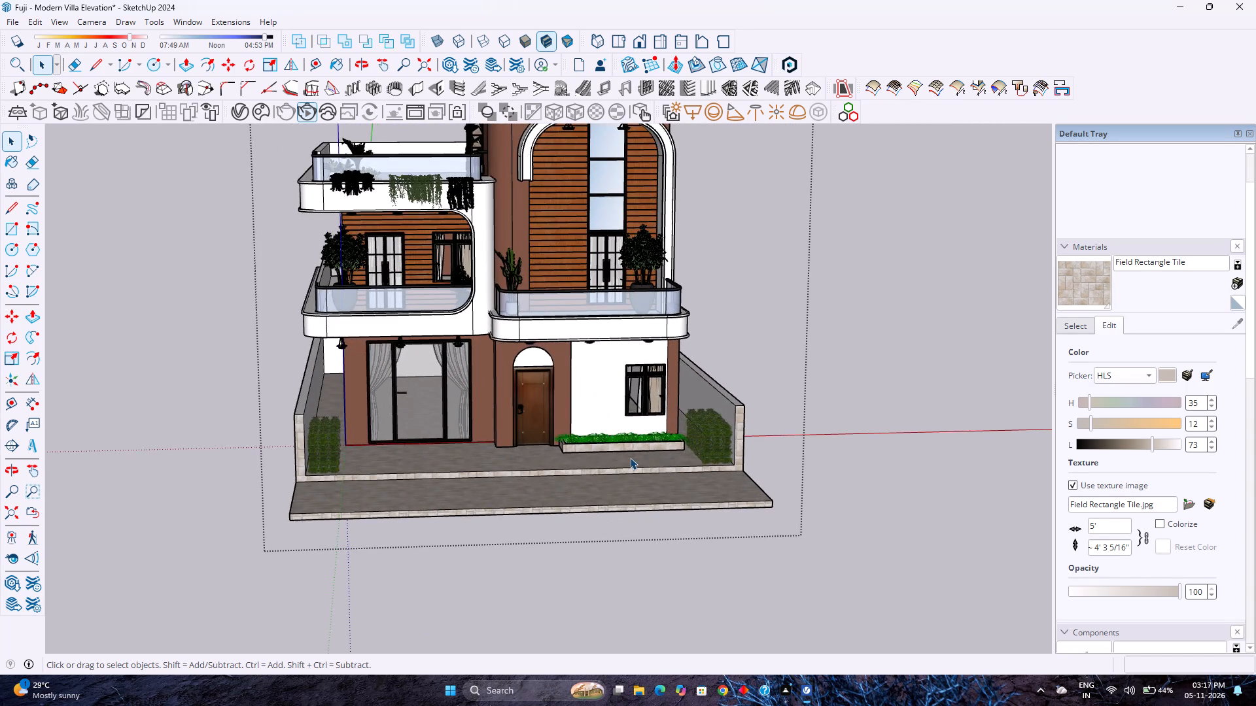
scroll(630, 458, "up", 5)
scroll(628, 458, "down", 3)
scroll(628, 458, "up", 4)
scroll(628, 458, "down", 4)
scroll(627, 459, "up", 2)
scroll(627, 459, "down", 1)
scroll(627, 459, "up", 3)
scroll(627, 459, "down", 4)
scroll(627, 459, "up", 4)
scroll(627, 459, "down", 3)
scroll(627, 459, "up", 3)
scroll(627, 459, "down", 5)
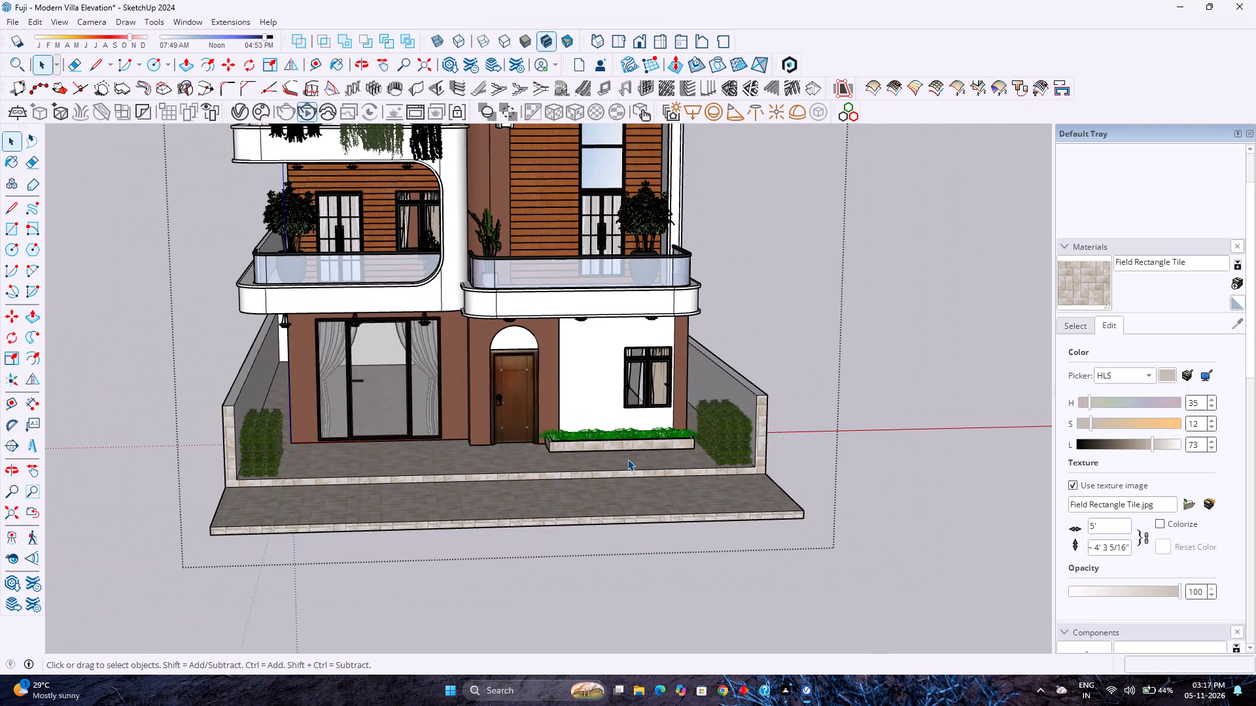
Examine the stone planter, paving and step edging by the entrance door and window up close, together with the adjacent hedge.
scroll(627, 459, "up", 2)
scroll(627, 459, "down", 2)
scroll(627, 459, "up", 2)
scroll(627, 459, "down", 1)
scroll(627, 459, "up", 3)
scroll(627, 460, "down", 2)
scroll(627, 460, "up", 4)
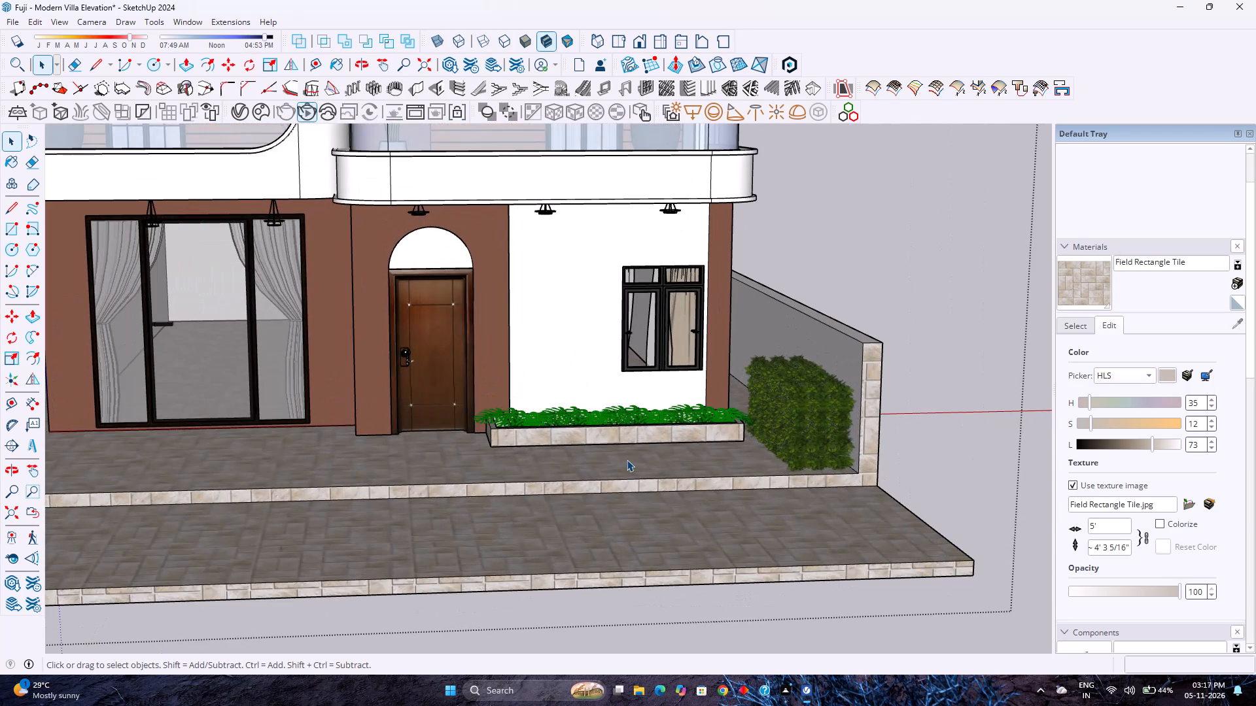
scroll(627, 460, "down", 3)
scroll(627, 460, "up", 3)
scroll(627, 460, "down", 3)
scroll(627, 460, "up", 3)
scroll(627, 460, "down", 2)
scroll(627, 460, "up", 2)
scroll(627, 460, "down", 3)
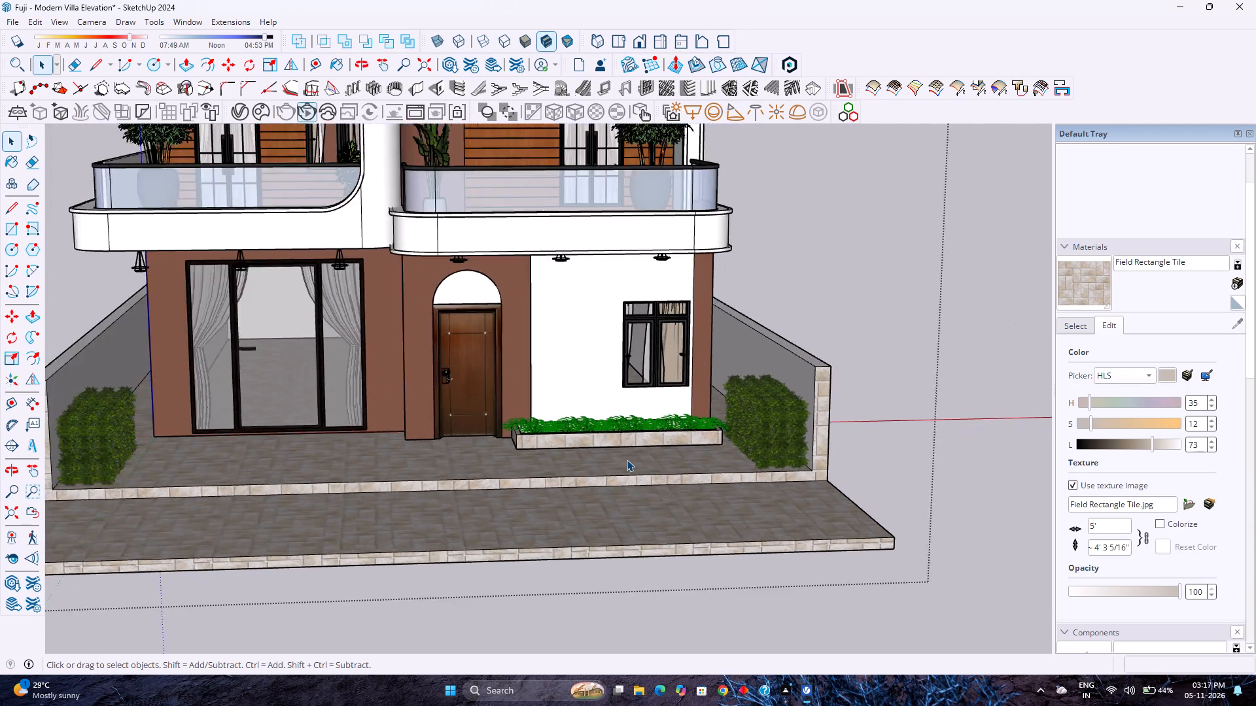
scroll(627, 460, "up", 3)
scroll(627, 460, "down", 3)
scroll(627, 460, "up", 2)
scroll(627, 460, "down", 2)
scroll(627, 460, "up", 2)
scroll(627, 460, "down", 2)
scroll(627, 460, "up", 3)
scroll(627, 460, "down", 3)
scroll(627, 460, "up", 2)
scroll(627, 460, "down", 2)
scroll(627, 460, "up", 2)
scroll(627, 460, "down", 2)
scroll(627, 460, "up", 2)
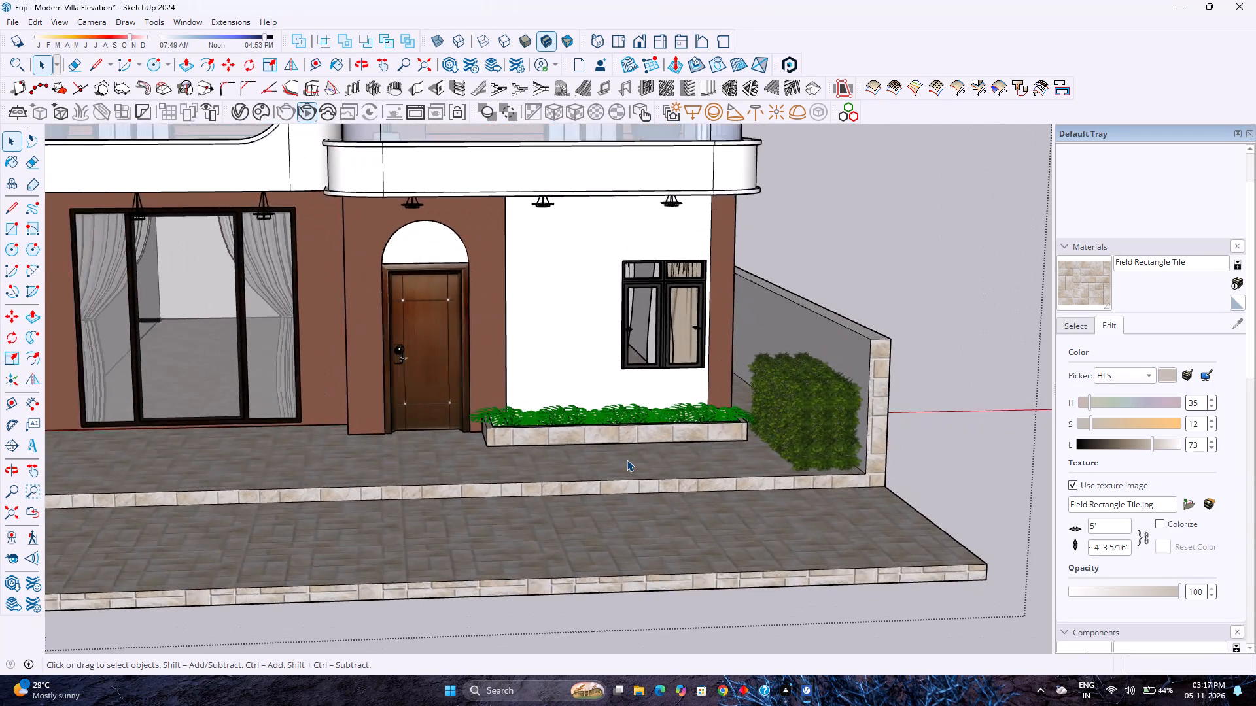
scroll(627, 460, "down", 2)
scroll(627, 460, "up", 2)
scroll(627, 460, "down", 3)
scroll(627, 460, "up", 4)
scroll(627, 460, "down", 3)
scroll(627, 460, "up", 1)
scroll(627, 460, "down", 2)
scroll(627, 460, "up", 4)
scroll(627, 460, "down", 4)
scroll(627, 460, "up", 3)
scroll(627, 460, "down", 2)
scroll(627, 460, "up", 2)
scroll(627, 460, "down", 2)
scroll(627, 460, "up", 2)
scroll(627, 460, "down", 2)
scroll(627, 460, "up", 2)
scroll(627, 460, "down", 2)
scroll(627, 460, "up", 1)
scroll(627, 460, "down", 1)
scroll(627, 460, "up", 1)
scroll(627, 460, "down", 2)
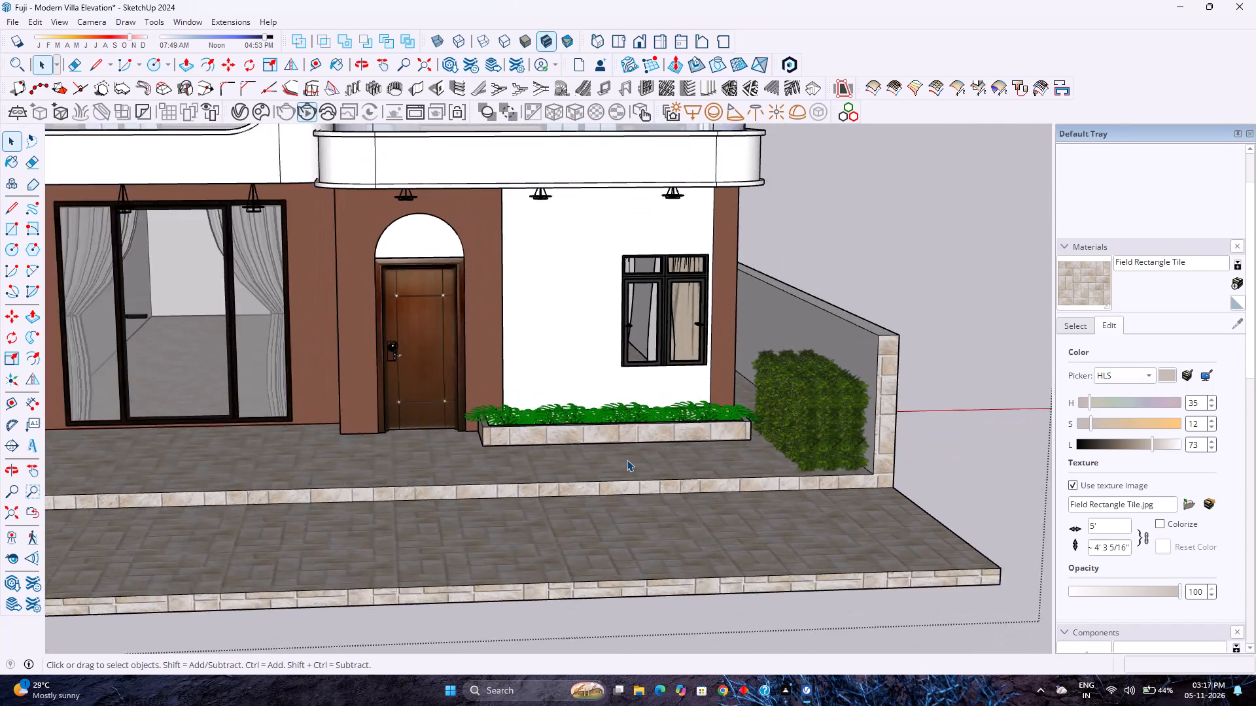
scroll(627, 460, "up", 2)
scroll(627, 460, "down", 2)
scroll(627, 460, "up", 3)
scroll(627, 460, "down", 4)
scroll(627, 460, "up", 3)
scroll(627, 460, "down", 2)
scroll(627, 460, "up", 3)
scroll(627, 460, "down", 4)
scroll(627, 460, "up", 2)
scroll(627, 460, "down", 2)
scroll(627, 460, "up", 3)
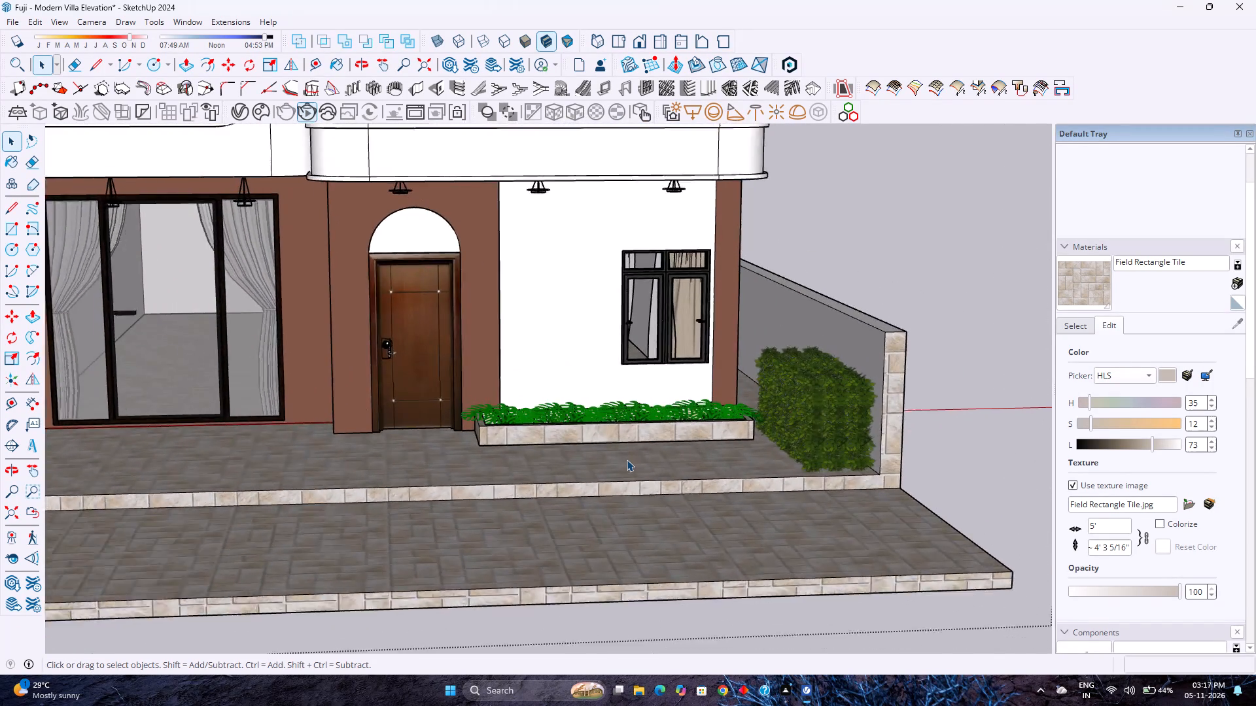
scroll(627, 460, "down", 2)
scroll(627, 460, "up", 2)
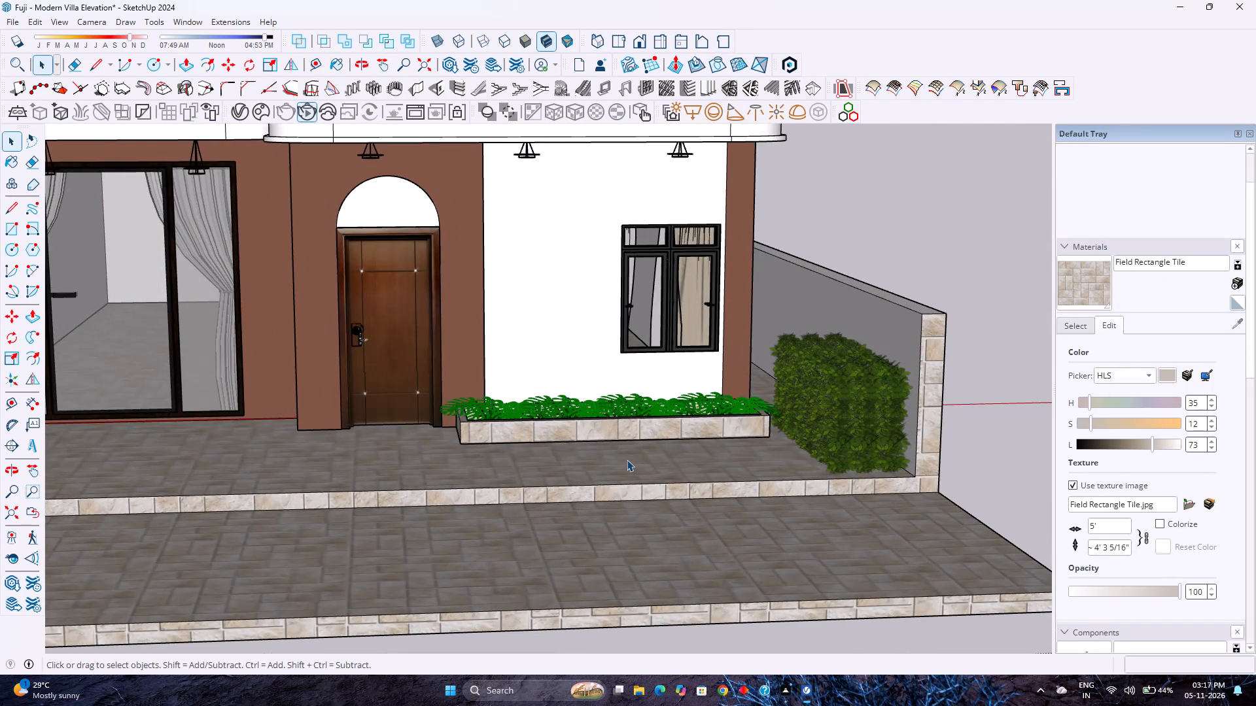
scroll(627, 460, "down", 1)
scroll(627, 460, "up", 1)
scroll(627, 460, "down", 2)
scroll(627, 460, "up", 2)
scroll(627, 460, "down", 2)
scroll(627, 460, "up", 2)
scroll(627, 460, "down", 2)
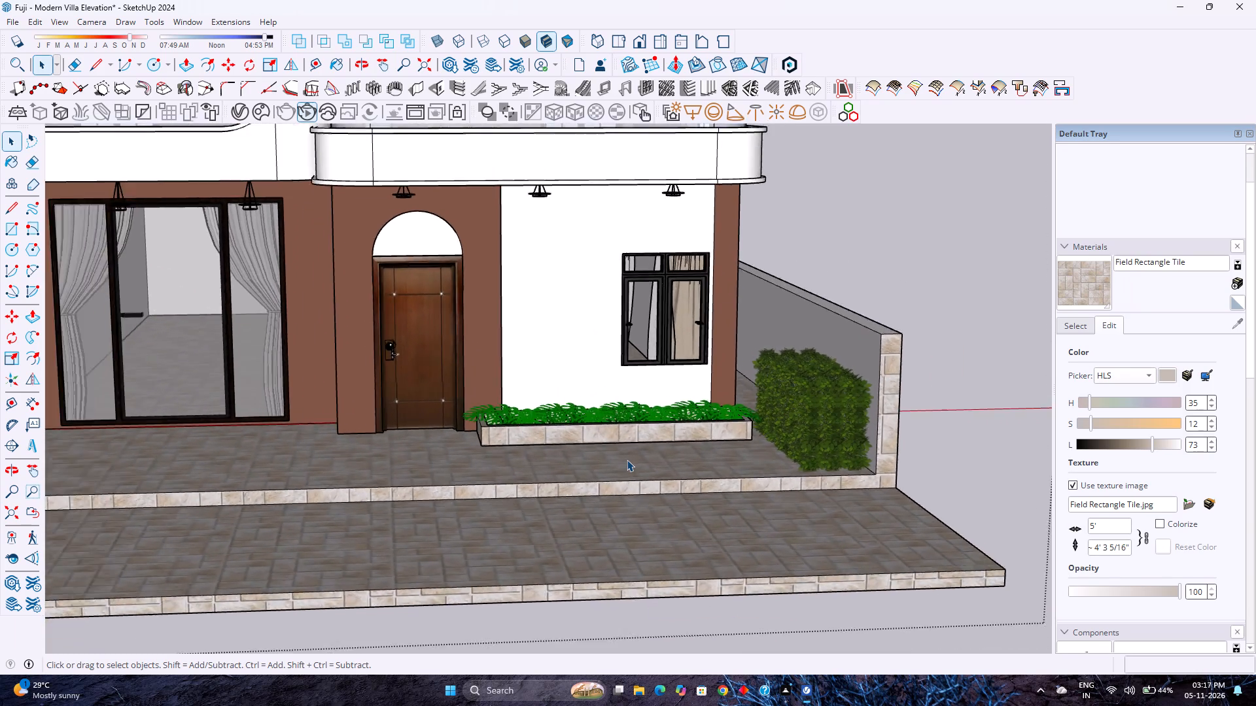
scroll(627, 460, "up", 2)
scroll(627, 460, "down", 2)
scroll(627, 460, "up", 2)
scroll(627, 460, "down", 2)
scroll(627, 460, "up", 2)
scroll(627, 460, "down", 3)
scroll(627, 460, "up", 3)
scroll(627, 460, "down", 3)
scroll(627, 460, "up", 2)
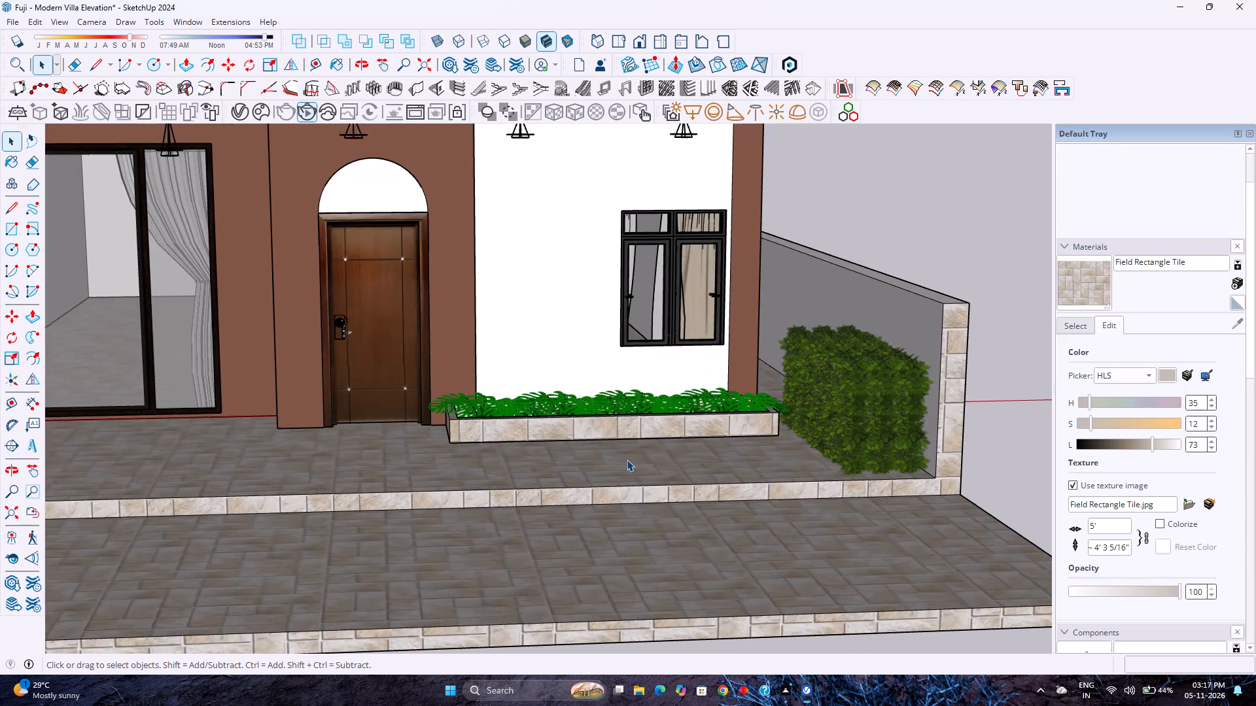
scroll(627, 460, "up", 1)
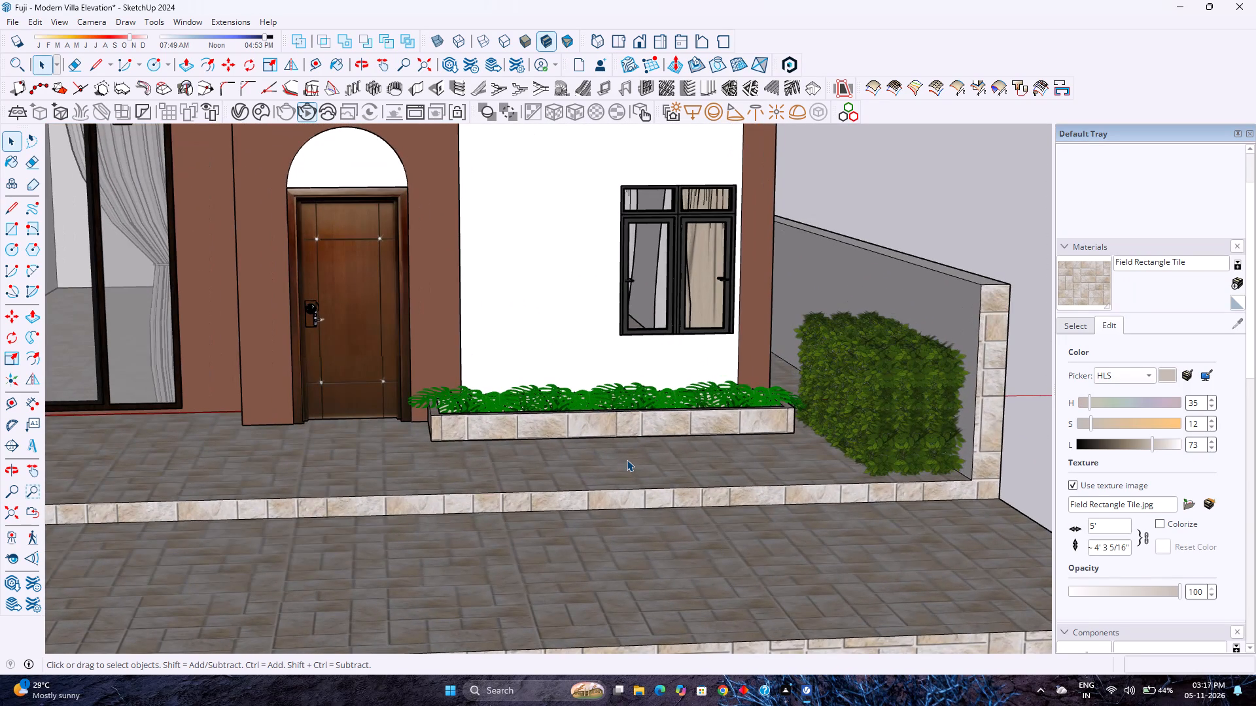
scroll(627, 460, "down", 1)
scroll(627, 460, "up", 1)
scroll(627, 460, "down", 1)
scroll(627, 460, "up", 1)
scroll(627, 460, "down", 1)
scroll(627, 460, "up", 1)
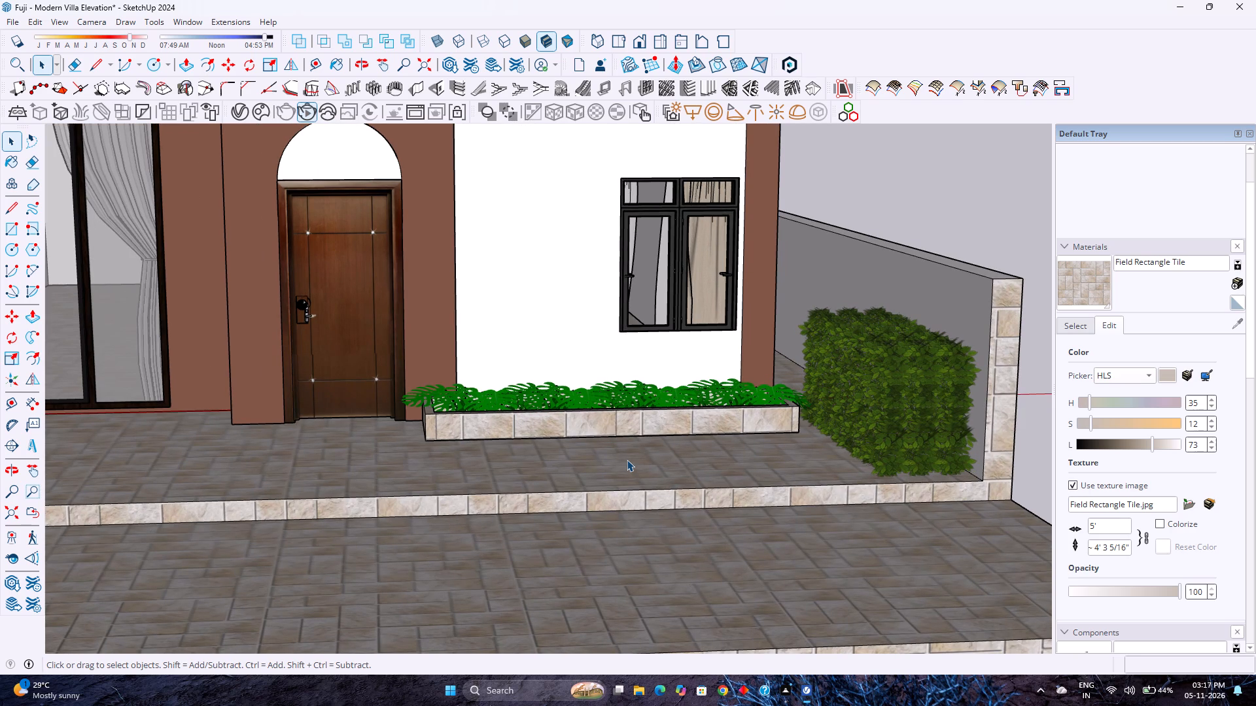
scroll(627, 460, "down", 2)
scroll(626, 460, "up", 3)
scroll(626, 460, "down", 2)
scroll(626, 460, "up", 1)
scroll(626, 460, "down", 2)
scroll(626, 460, "up", 2)
scroll(626, 460, "down", 2)
scroll(626, 460, "up", 2)
scroll(626, 460, "down", 2)
scroll(626, 460, "up", 1)
scroll(626, 460, "down", 1)
scroll(626, 460, "up", 2)
scroll(626, 460, "down", 2)
scroll(626, 460, "up", 2)
scroll(626, 460, "down", 1)
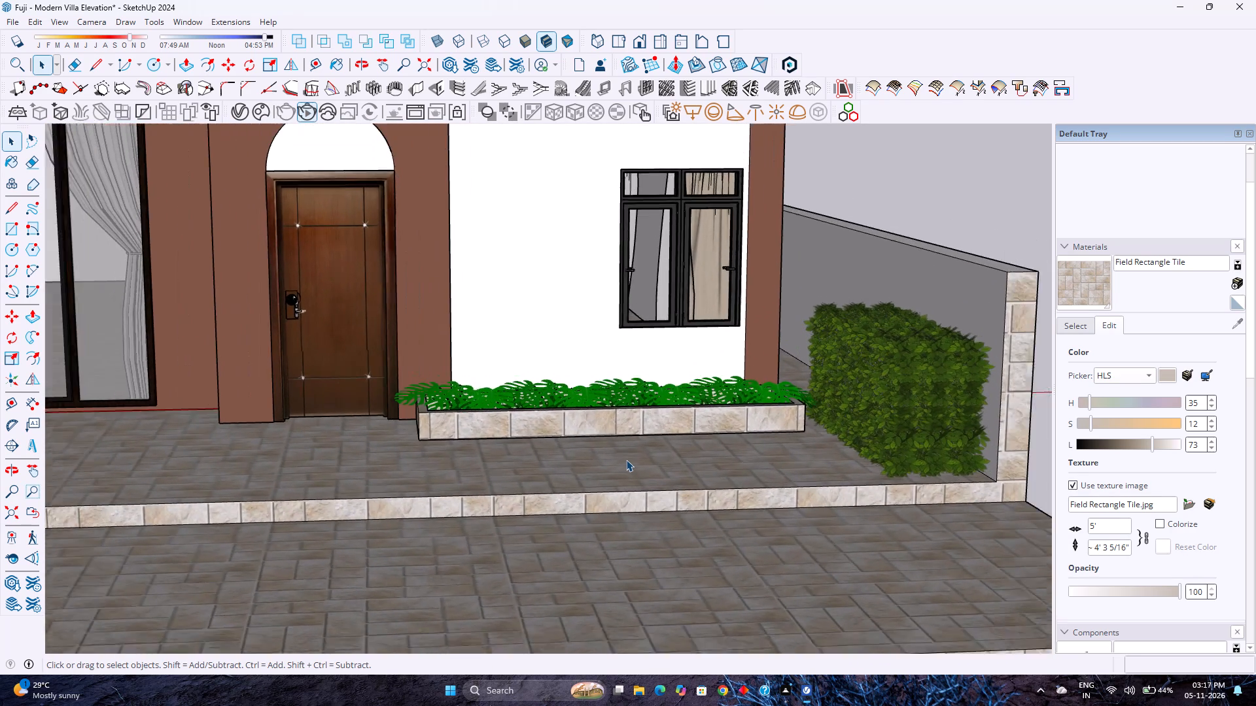
scroll(626, 460, "down", 1)
scroll(626, 460, "up", 2)
scroll(626, 460, "down", 1)
scroll(626, 460, "up", 1)
scroll(622, 463, "down", 2)
scroll(622, 463, "up", 1)
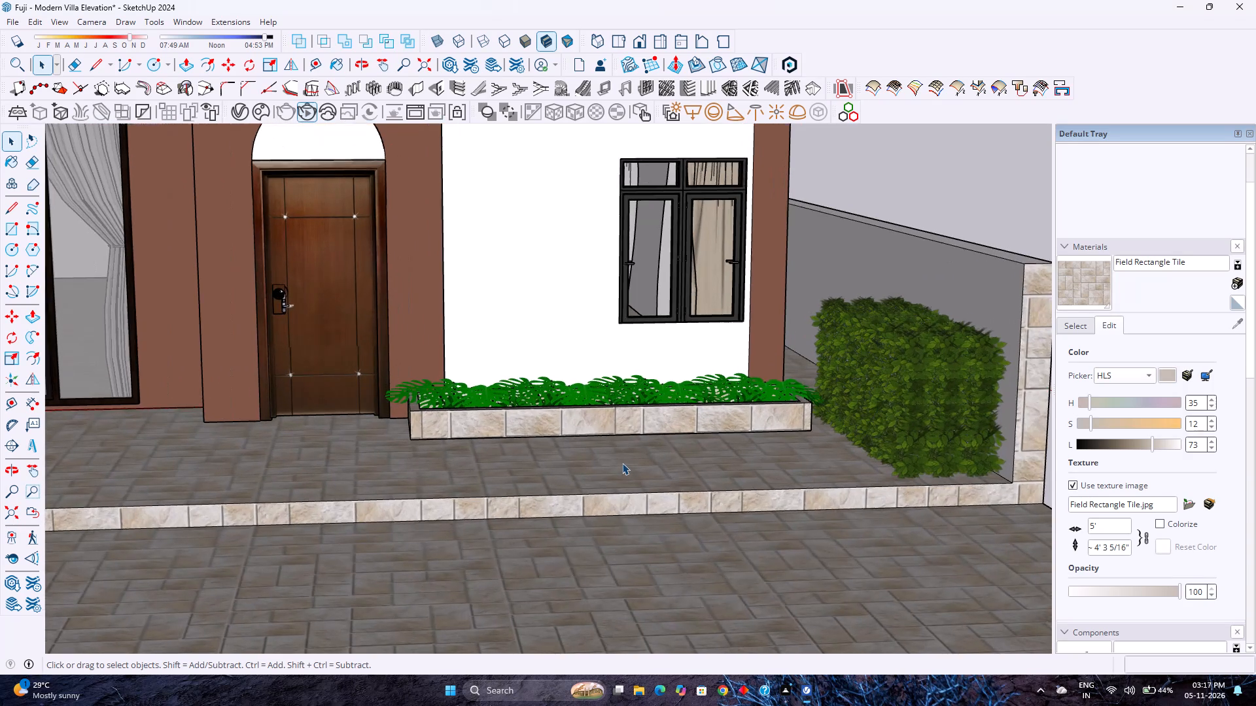
scroll(622, 463, "up", 2)
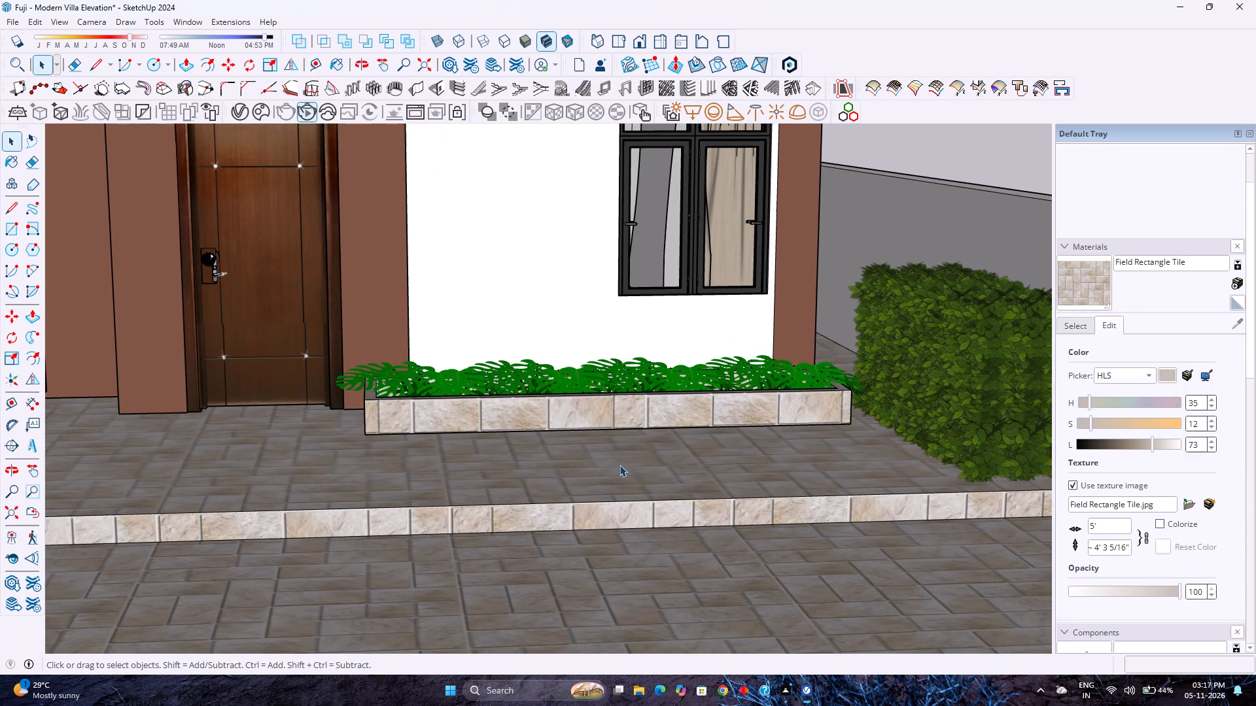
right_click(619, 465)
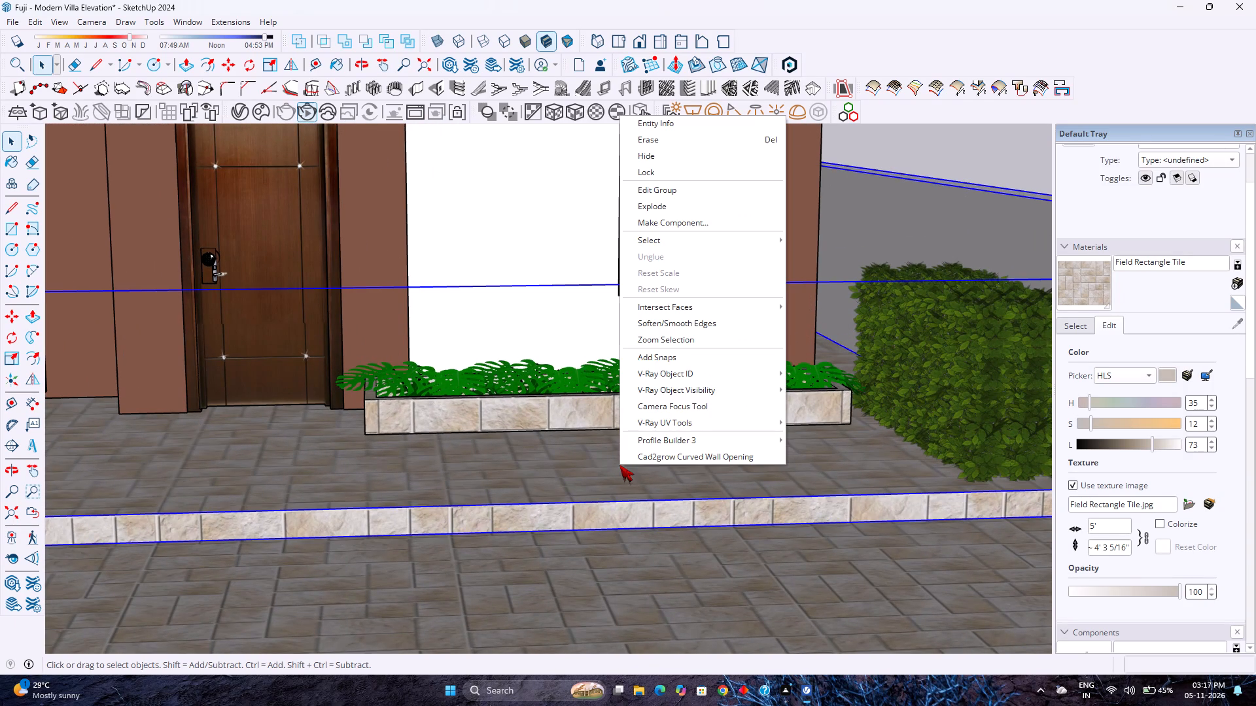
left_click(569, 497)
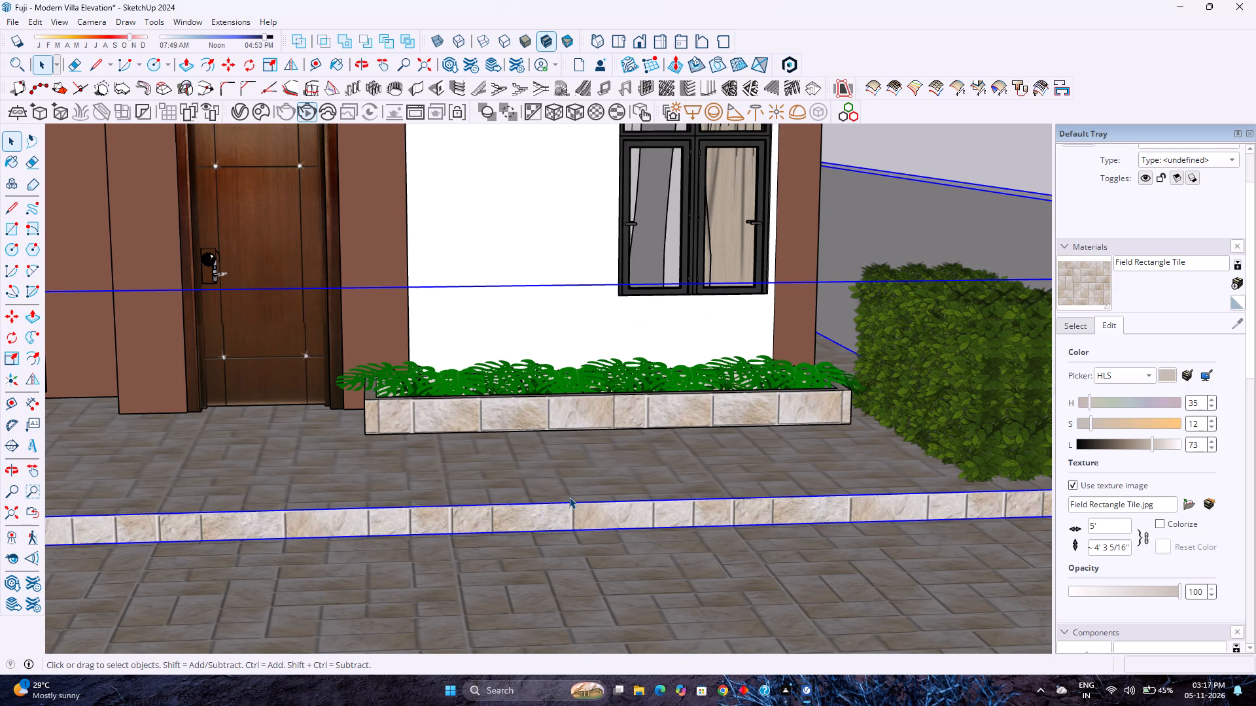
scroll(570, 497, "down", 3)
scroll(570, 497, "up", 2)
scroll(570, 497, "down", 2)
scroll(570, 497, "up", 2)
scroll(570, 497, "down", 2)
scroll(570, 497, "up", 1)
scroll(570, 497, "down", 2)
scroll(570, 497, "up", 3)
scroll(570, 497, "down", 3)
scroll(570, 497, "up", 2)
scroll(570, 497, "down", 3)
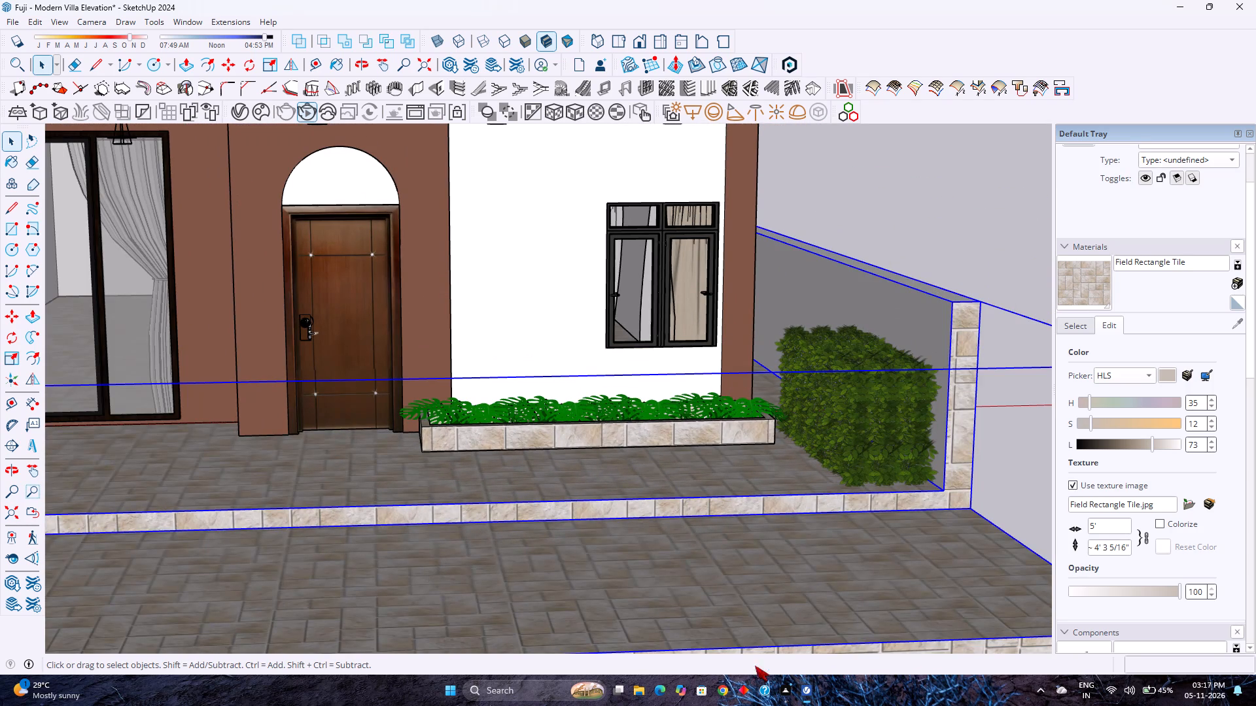
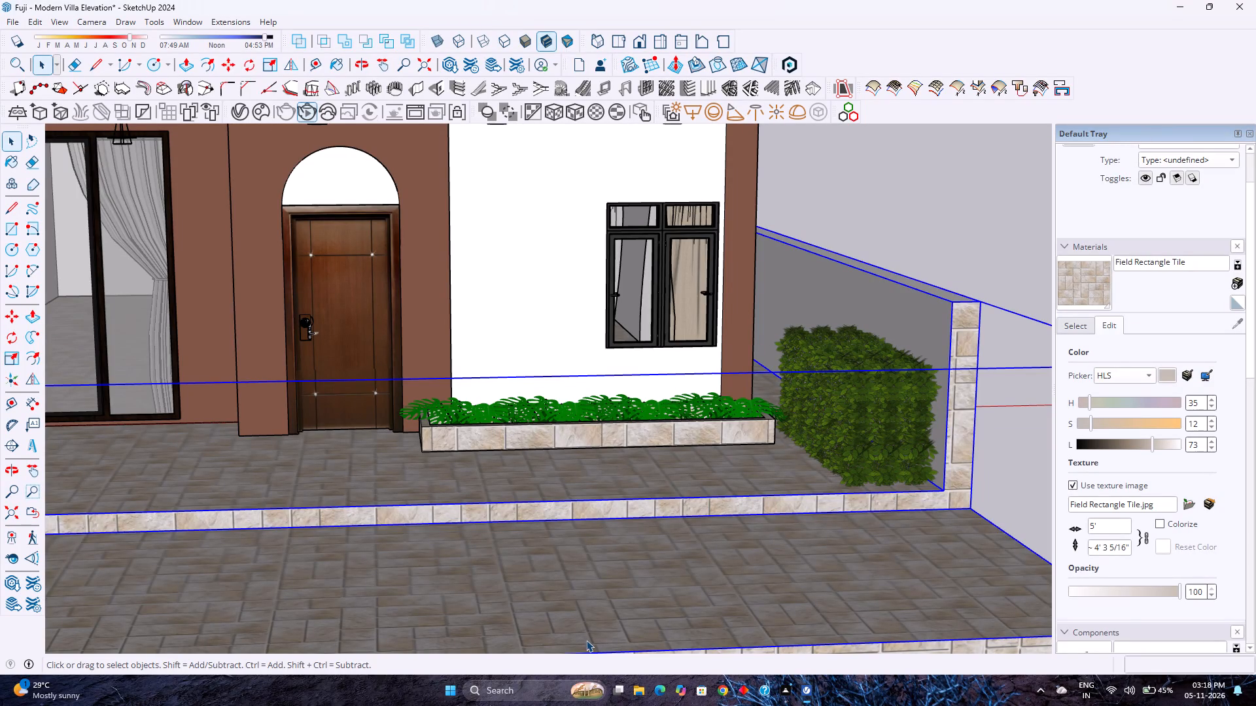
Clear the selection of the group containing the front paving, boundary walls and hedges.
scroll(587, 639, "down", 3)
scroll(588, 639, "up", 2)
scroll(588, 639, "down", 2)
scroll(588, 639, "up", 2)
scroll(588, 639, "down", 2)
scroll(588, 639, "up", 2)
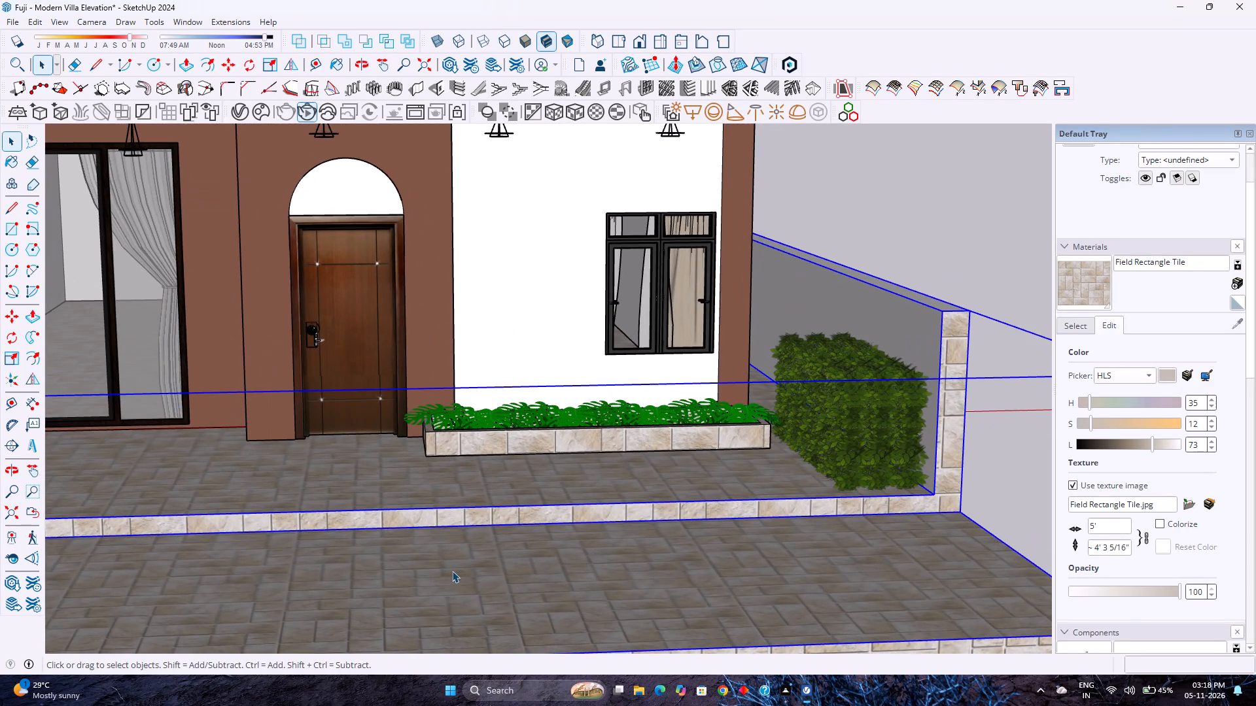
scroll(452, 564, "down", 7)
scroll(452, 564, "up", 1)
scroll(452, 564, "down", 6)
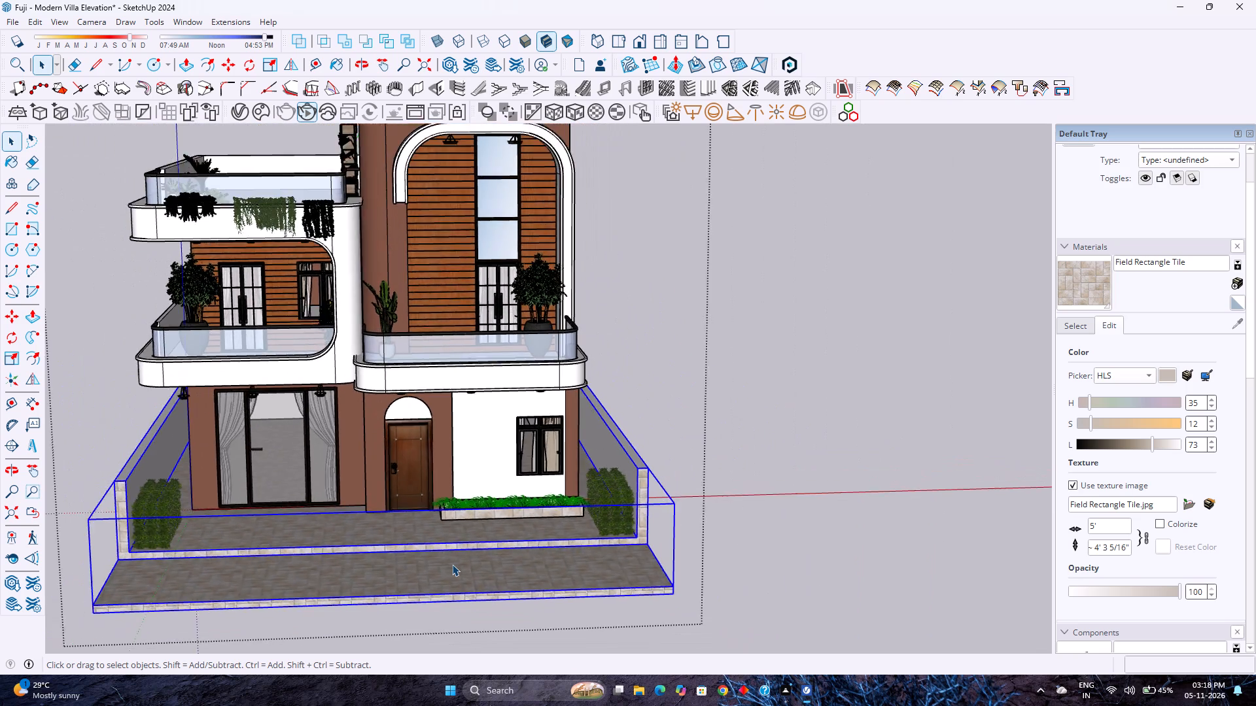
scroll(452, 564, "down", 7)
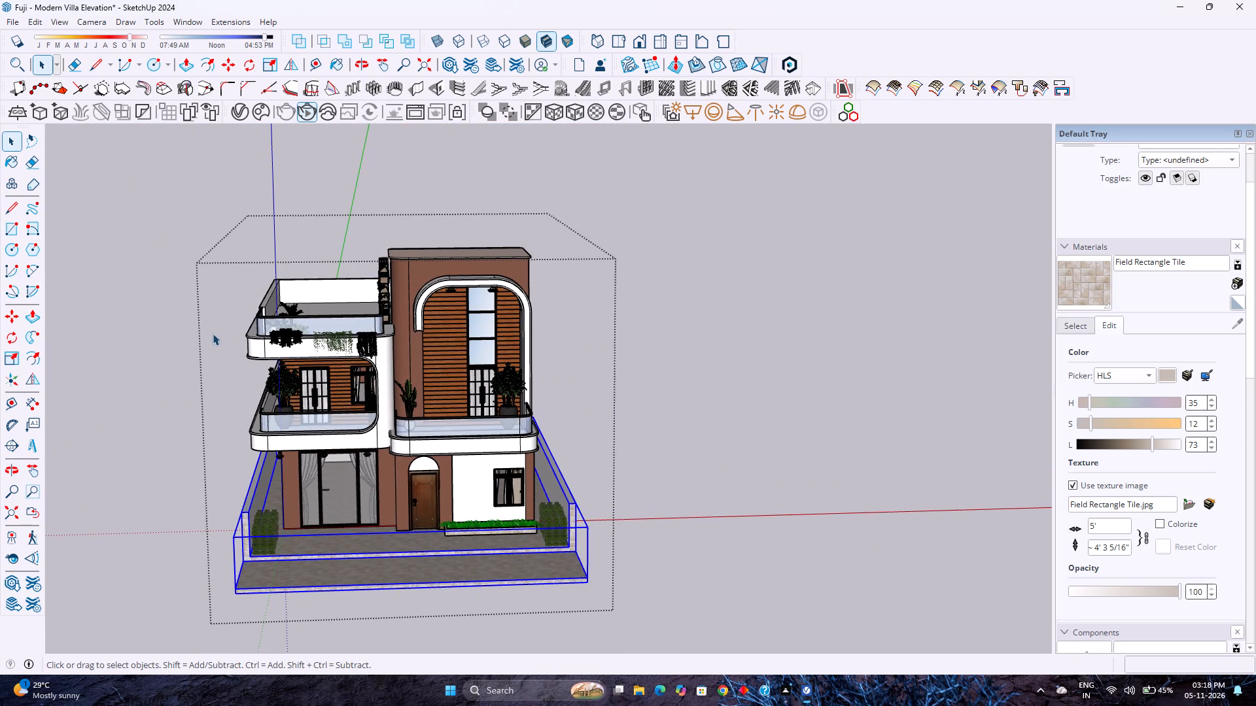
scroll(231, 339, "up", 3)
scroll(231, 339, "down", 2)
scroll(231, 339, "up", 3)
scroll(231, 339, "down", 4)
scroll(235, 347, "up", 3)
right_click(235, 348)
scroll(247, 352, "up", 1)
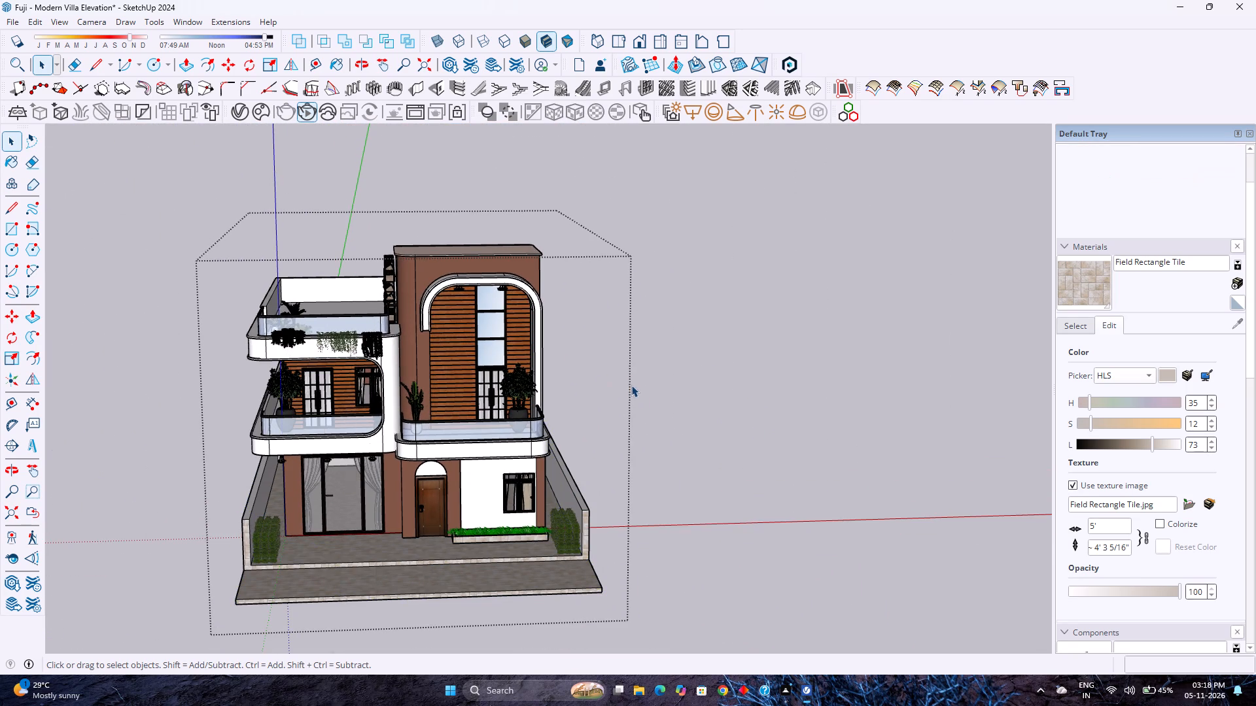
left_click(631, 385)
Examine the whole villa from the front and from the terrace side at eye level, including paving, hedges and balconies.
scroll(172, 366, "up", 3)
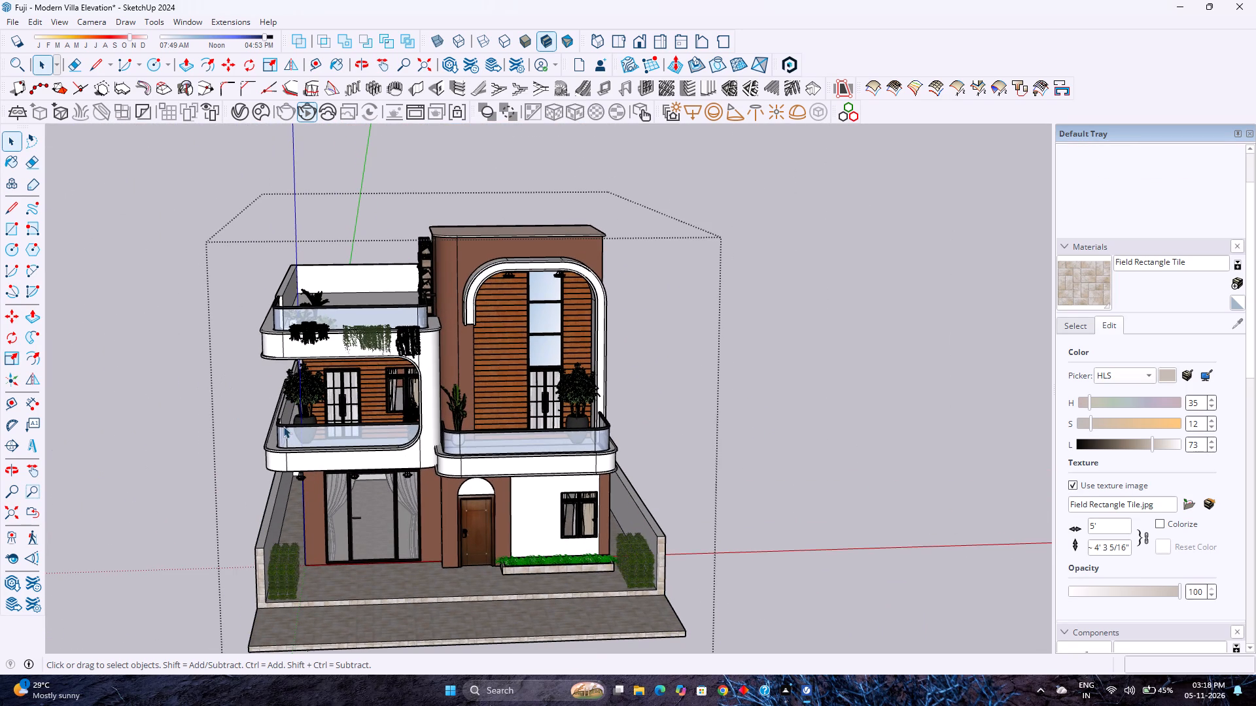
middle_click_drag(281, 426, 335, 409)
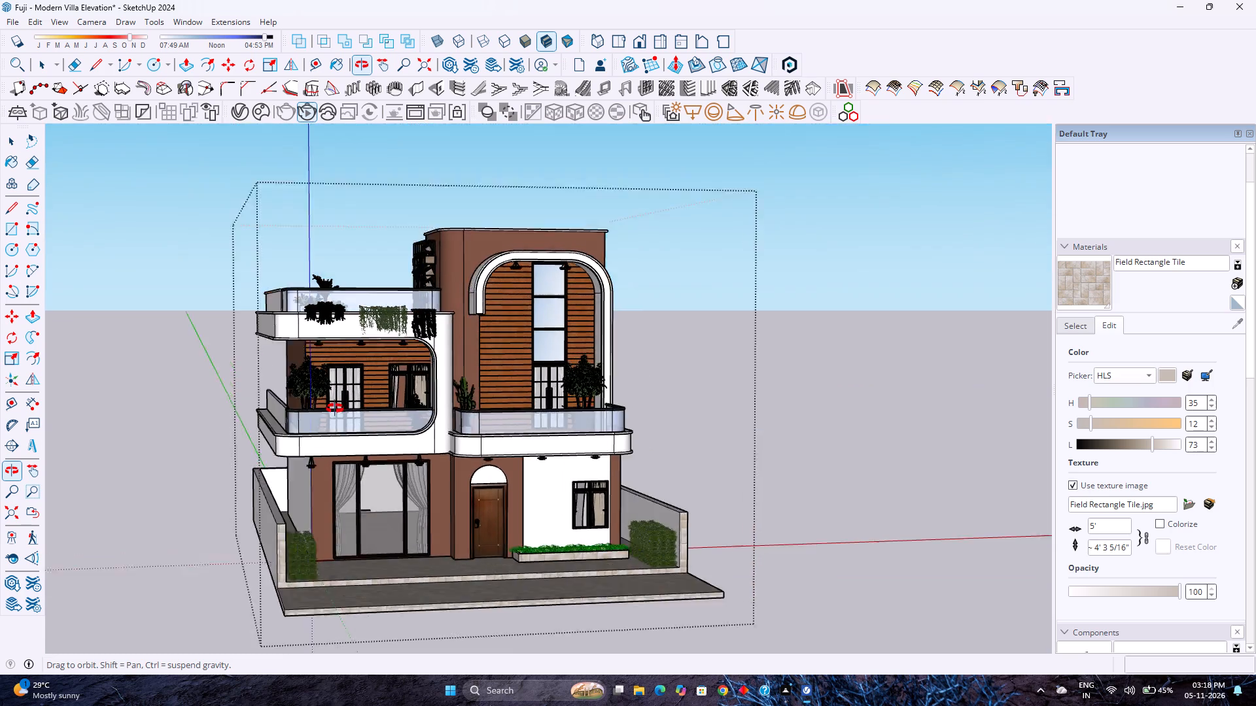
middle_click_drag(335, 409, 374, 431)
middle_click_drag(375, 431, 485, 392)
middle_click_drag(446, 380, 305, 381)
middle_click_drag(304, 381, 296, 380)
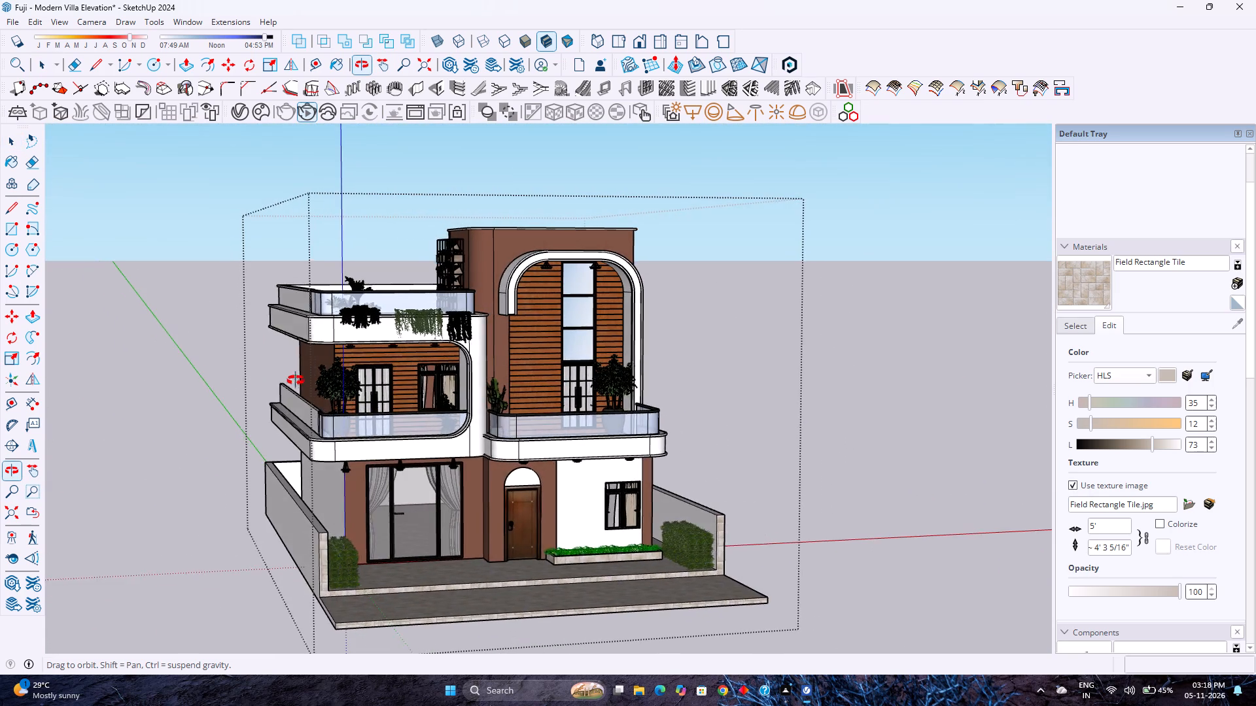
middle_click_drag(296, 380, 291, 378)
middle_click_drag(291, 378, 245, 331)
middle_click(245, 331)
middle_click(245, 331)
middle_click(245, 331)
scroll(339, 295, "up", 3)
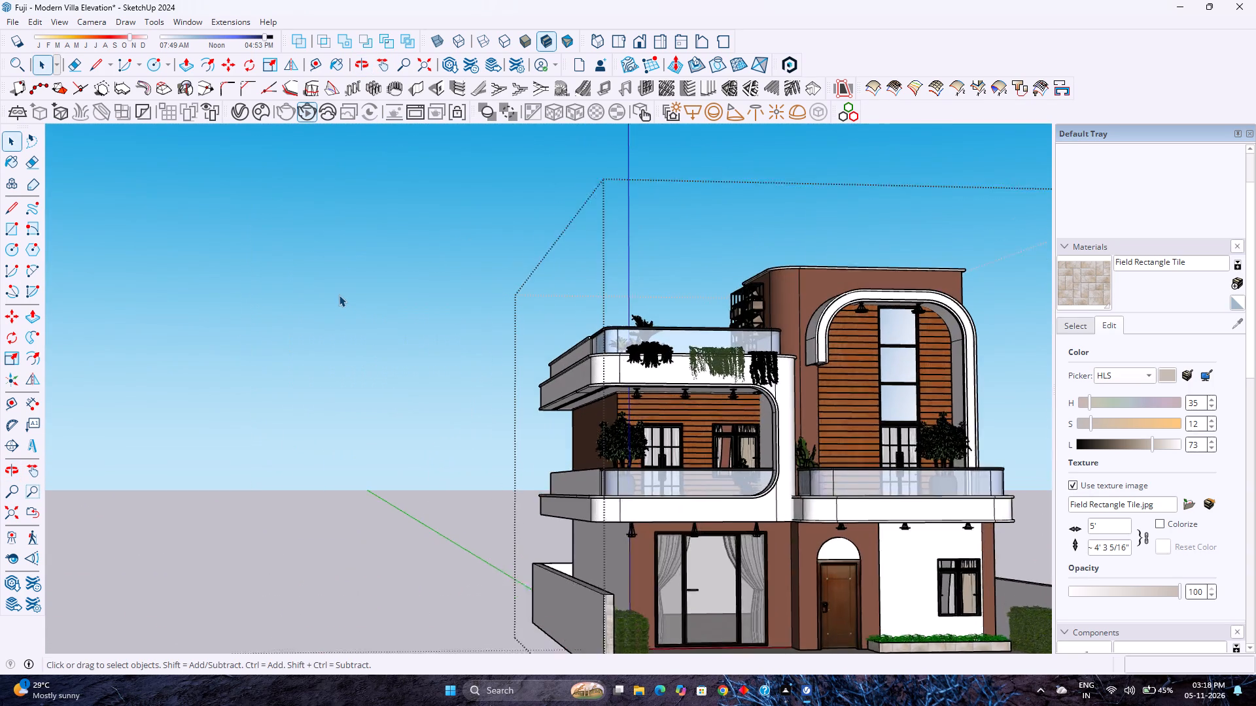
scroll(339, 295, "down", 11)
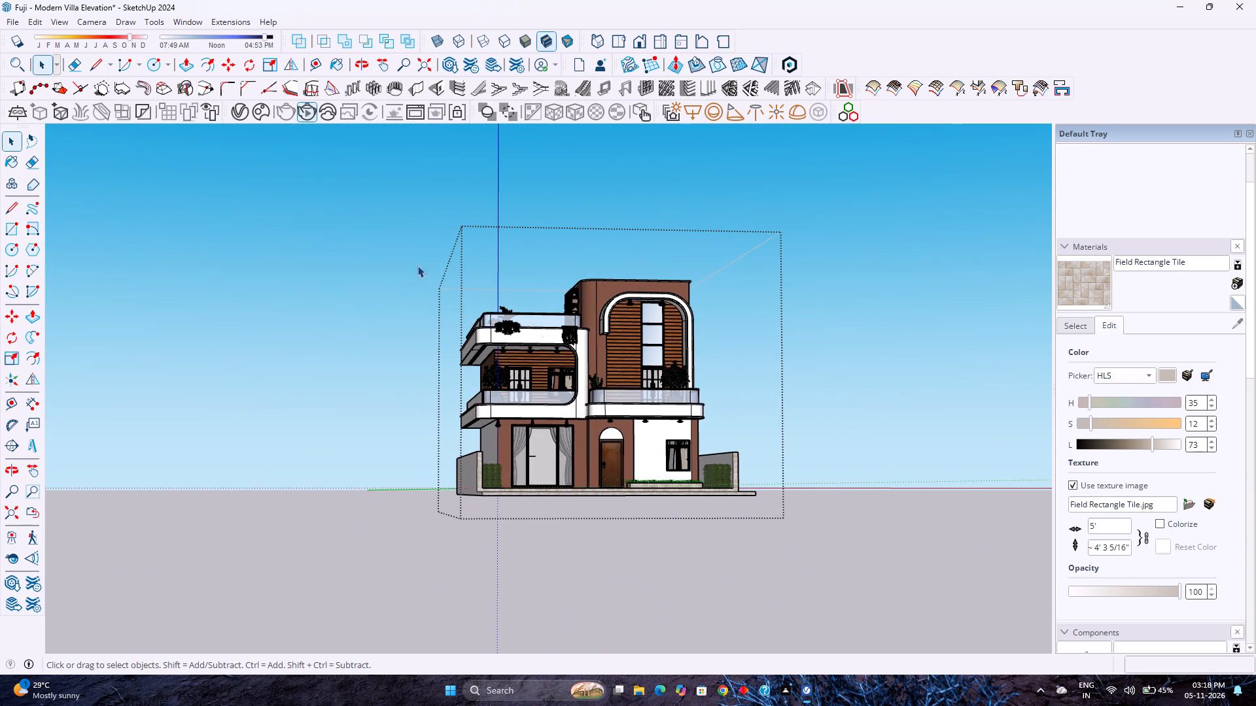
scroll(610, 239, "up", 3)
scroll(663, 241, "up", 3)
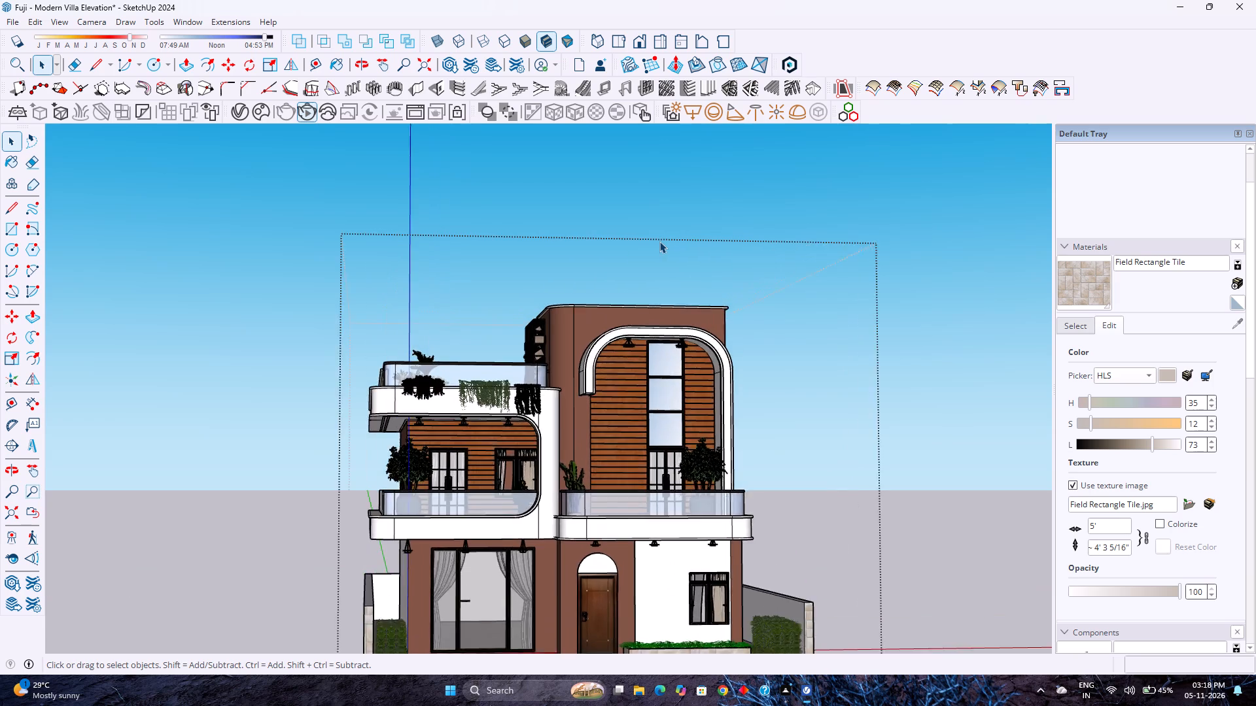
scroll(655, 241, "down", 4)
Examine the villa from the corner beside the entrance window and from a low angle below the front paving.
middle_click_drag(744, 257, 561, 280)
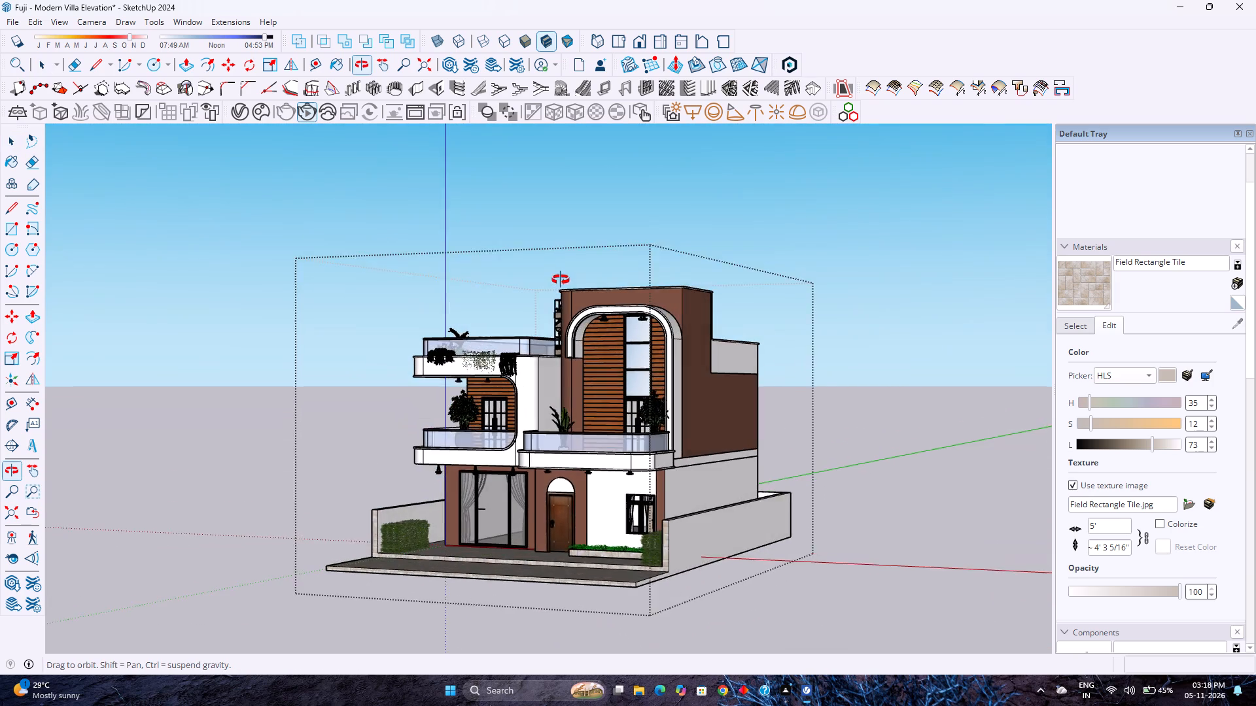
middle_click_drag(561, 280, 559, 280)
scroll(559, 280, "up", 3)
scroll(559, 280, "down", 3)
middle_click_drag(557, 326, 654, 227)
scroll(654, 227, "up", 1)
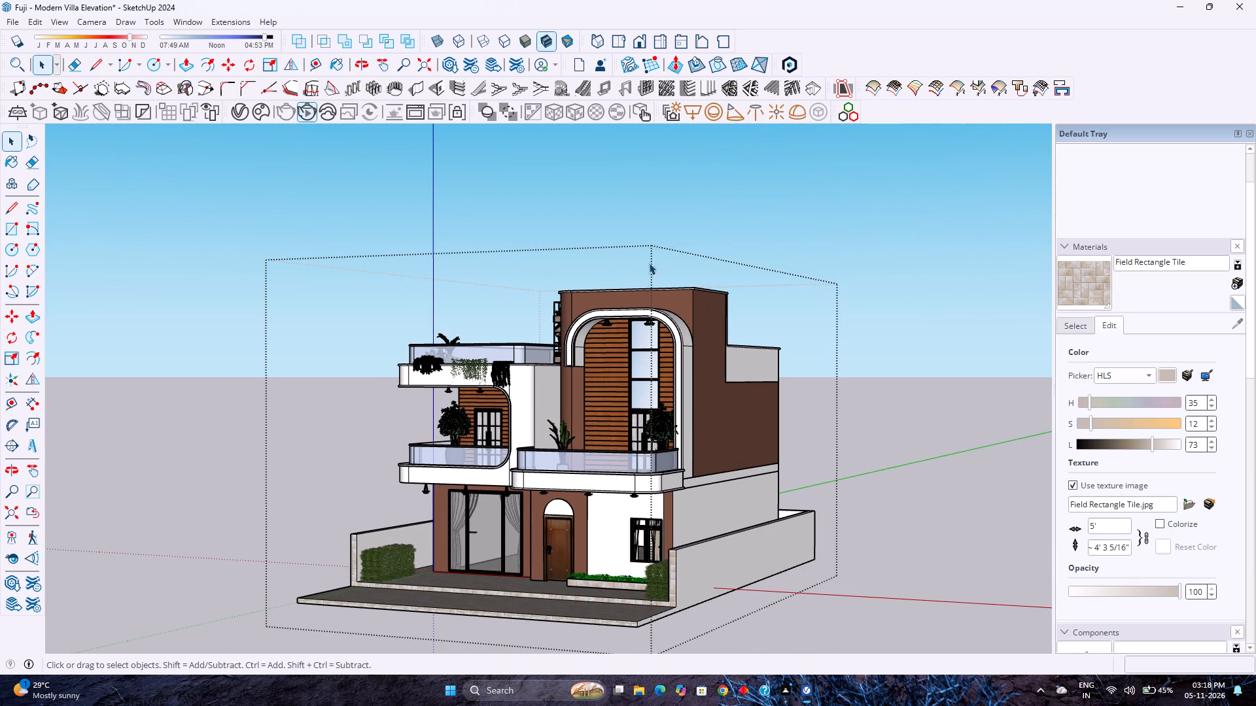
scroll(648, 291, "down", 3)
scroll(648, 291, "up", 1)
scroll(648, 291, "down", 3)
middle_click(476, 360)
middle_click_drag(476, 360, 557, 302)
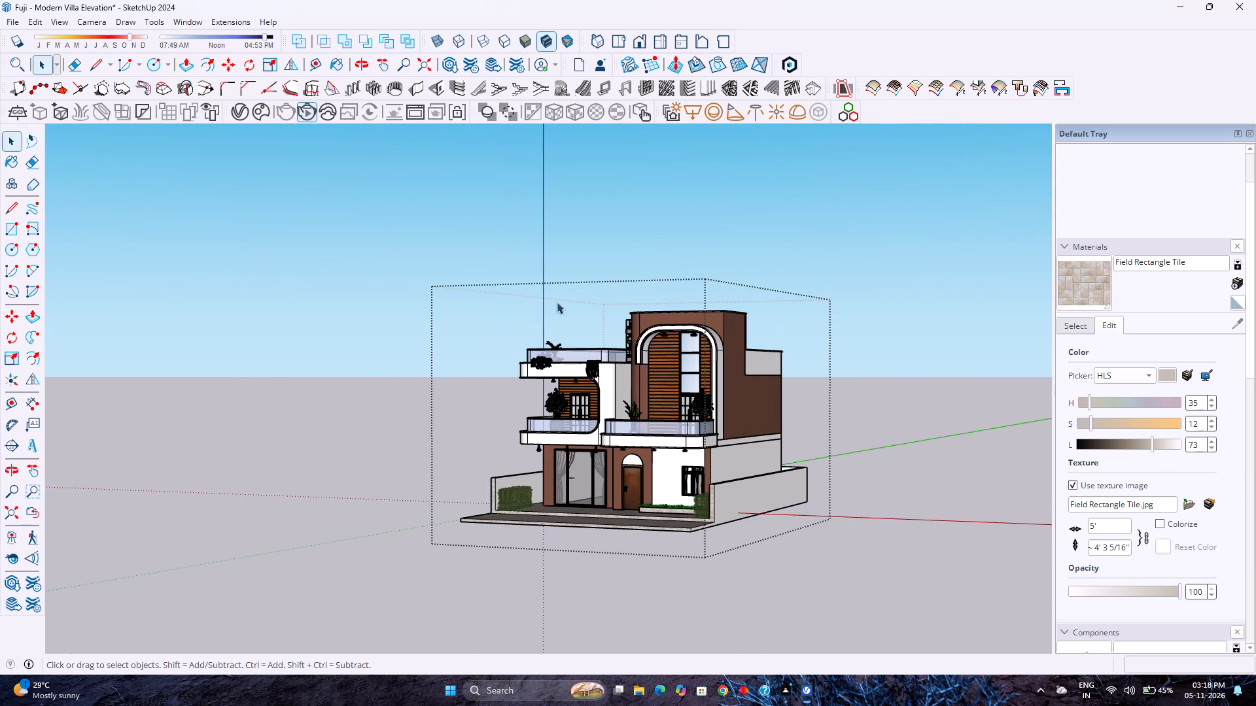
middle_click_drag(557, 302, 570, 295)
scroll(567, 309, "down", 2)
middle_click_drag(504, 409, 602, 370)
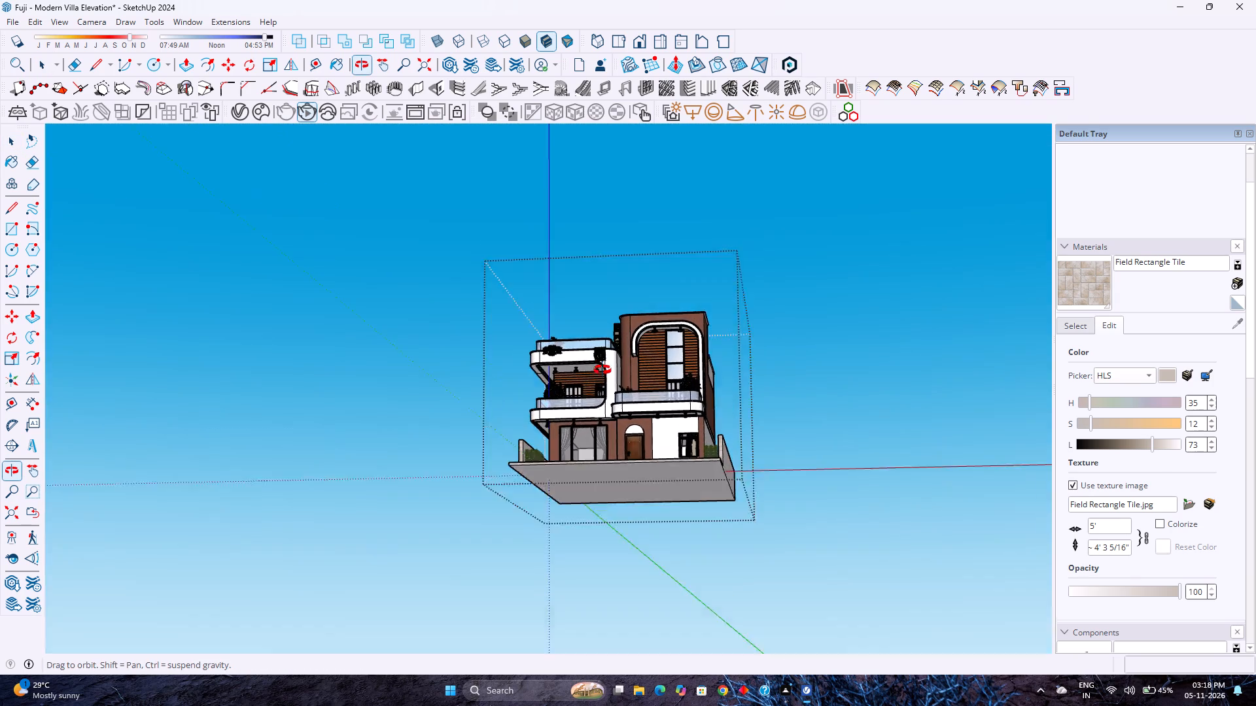
middle_click_drag(602, 370, 602, 371)
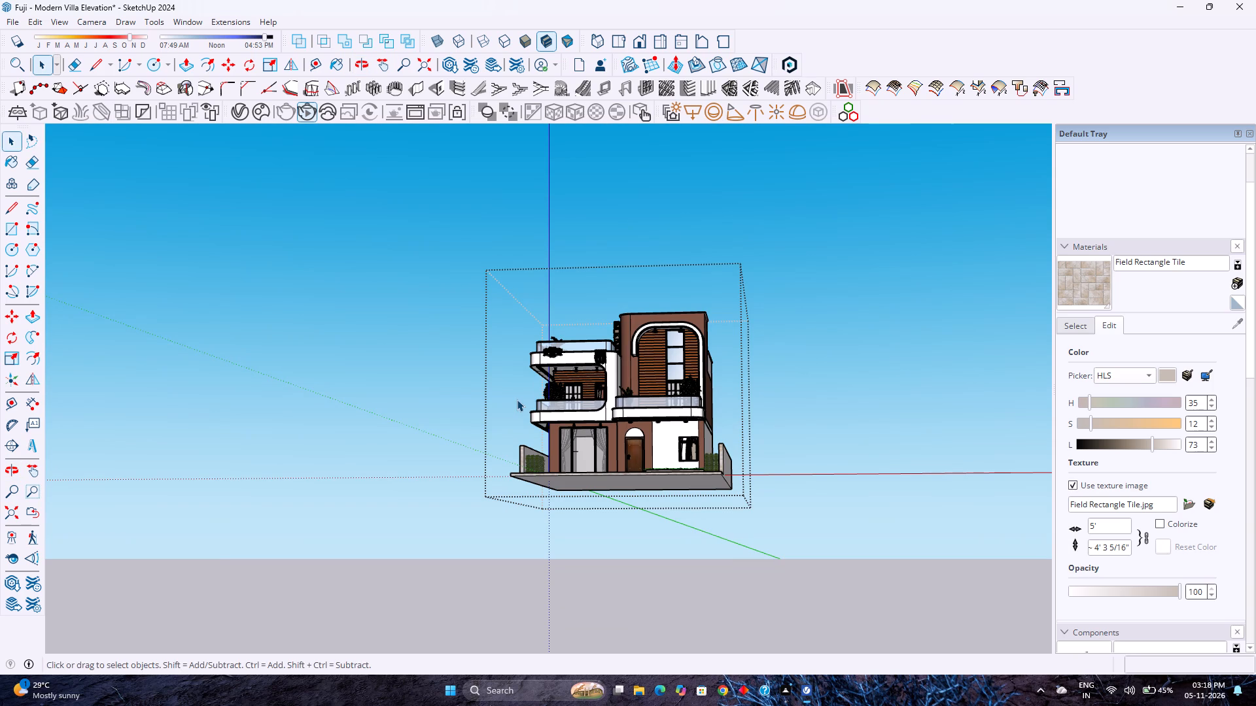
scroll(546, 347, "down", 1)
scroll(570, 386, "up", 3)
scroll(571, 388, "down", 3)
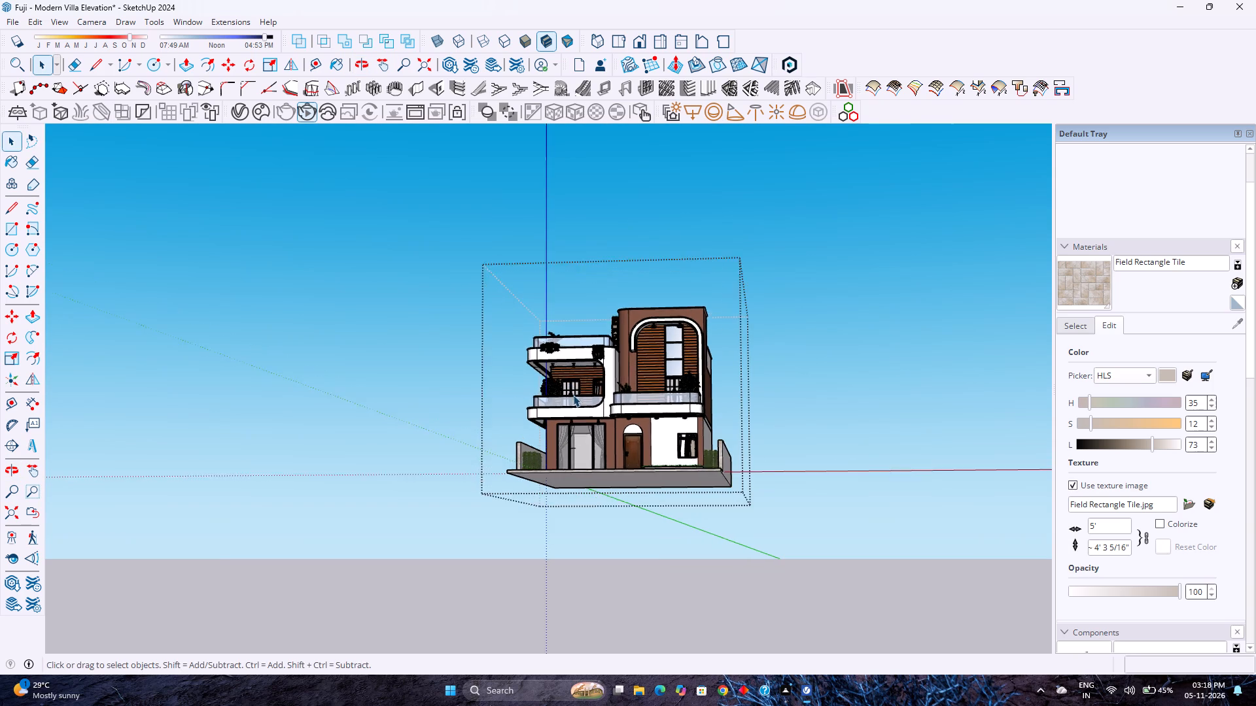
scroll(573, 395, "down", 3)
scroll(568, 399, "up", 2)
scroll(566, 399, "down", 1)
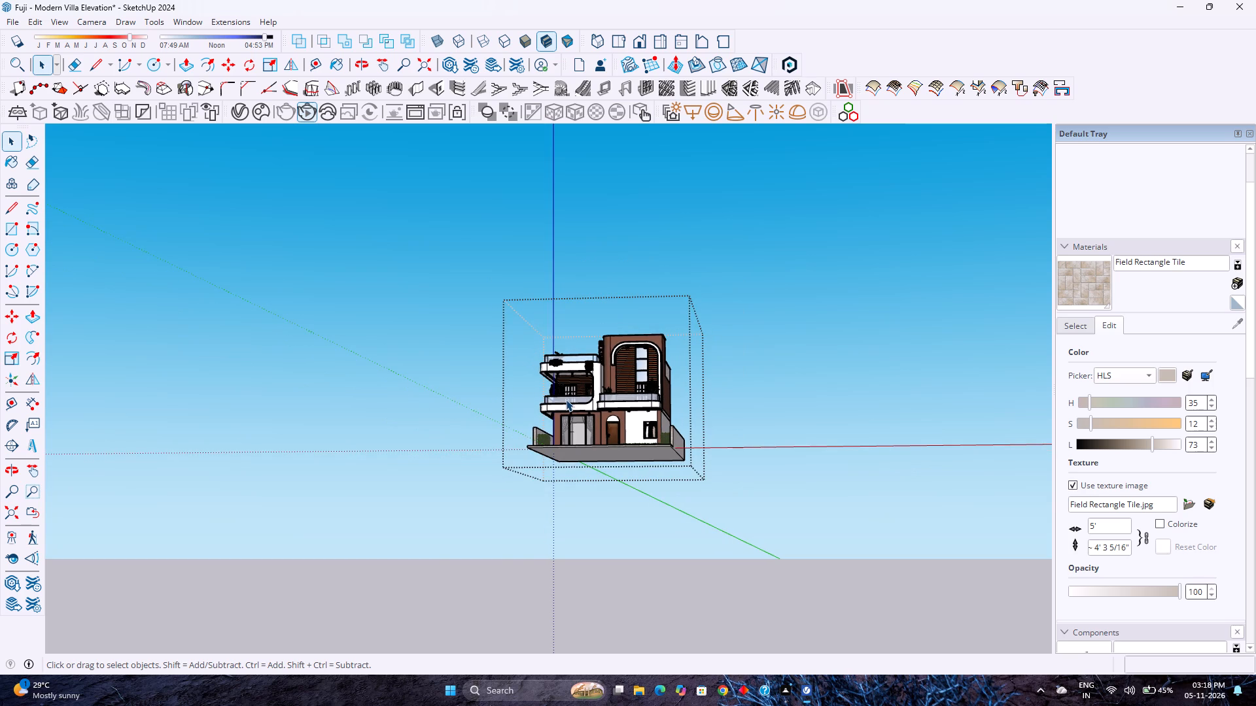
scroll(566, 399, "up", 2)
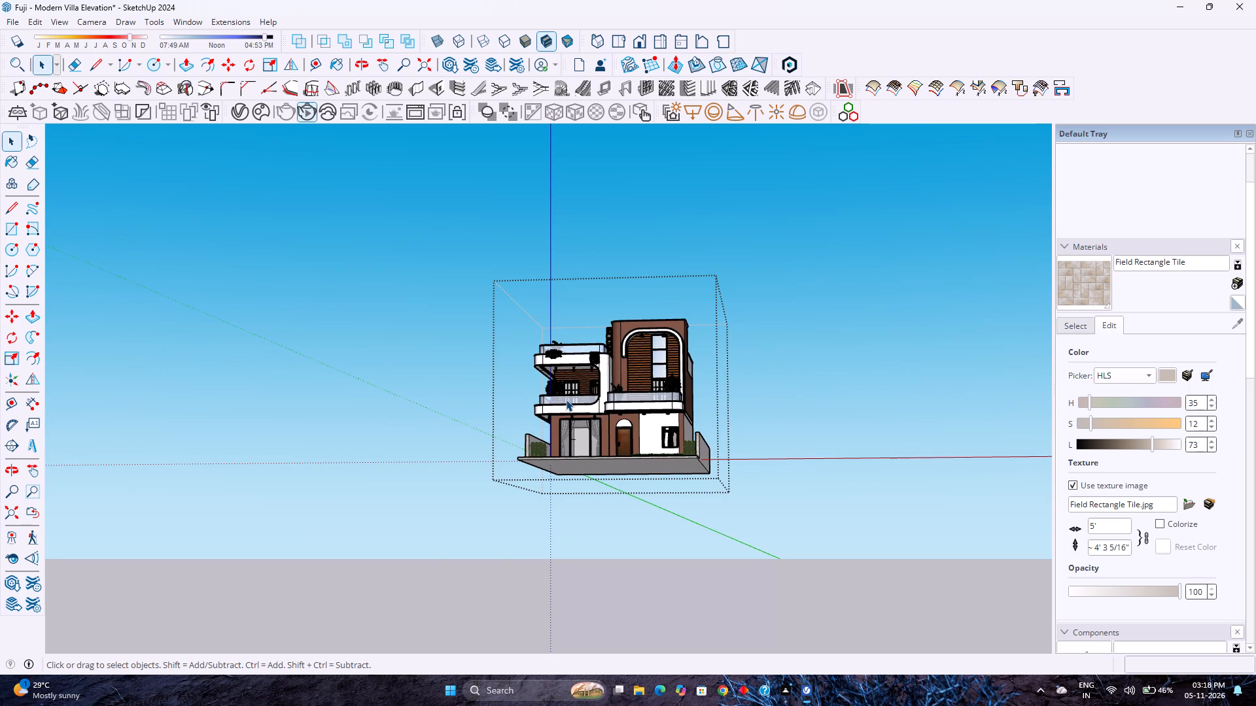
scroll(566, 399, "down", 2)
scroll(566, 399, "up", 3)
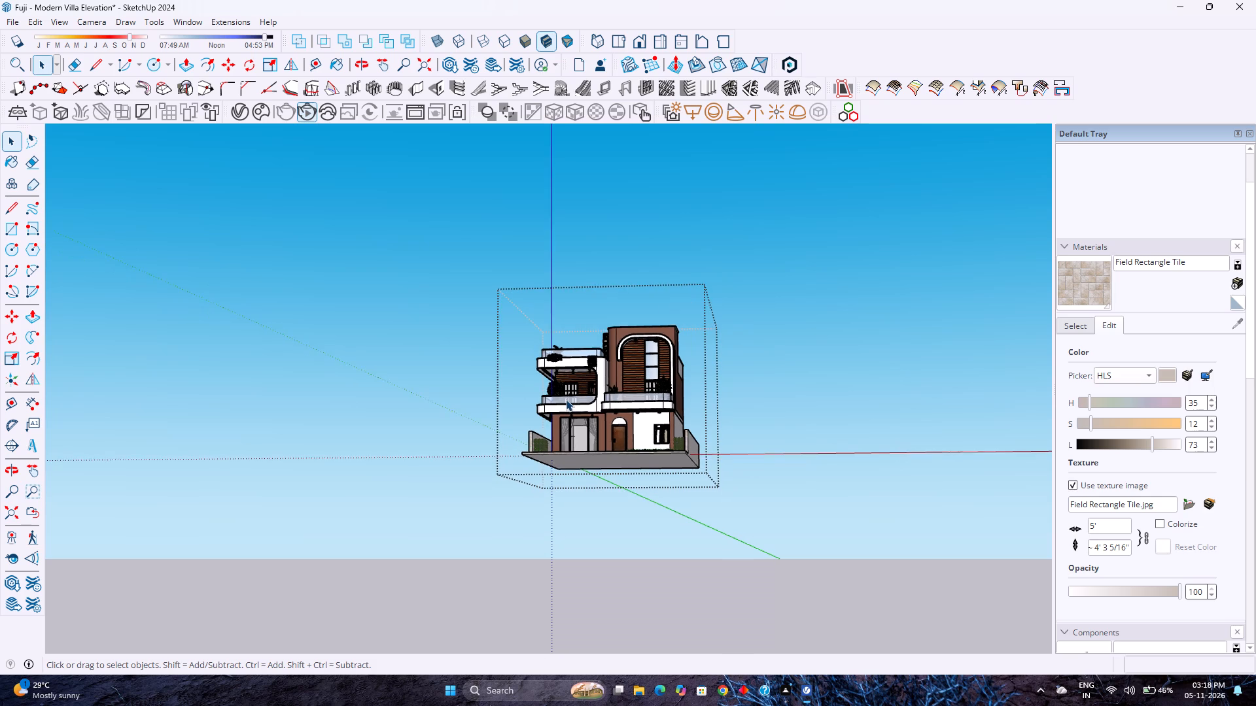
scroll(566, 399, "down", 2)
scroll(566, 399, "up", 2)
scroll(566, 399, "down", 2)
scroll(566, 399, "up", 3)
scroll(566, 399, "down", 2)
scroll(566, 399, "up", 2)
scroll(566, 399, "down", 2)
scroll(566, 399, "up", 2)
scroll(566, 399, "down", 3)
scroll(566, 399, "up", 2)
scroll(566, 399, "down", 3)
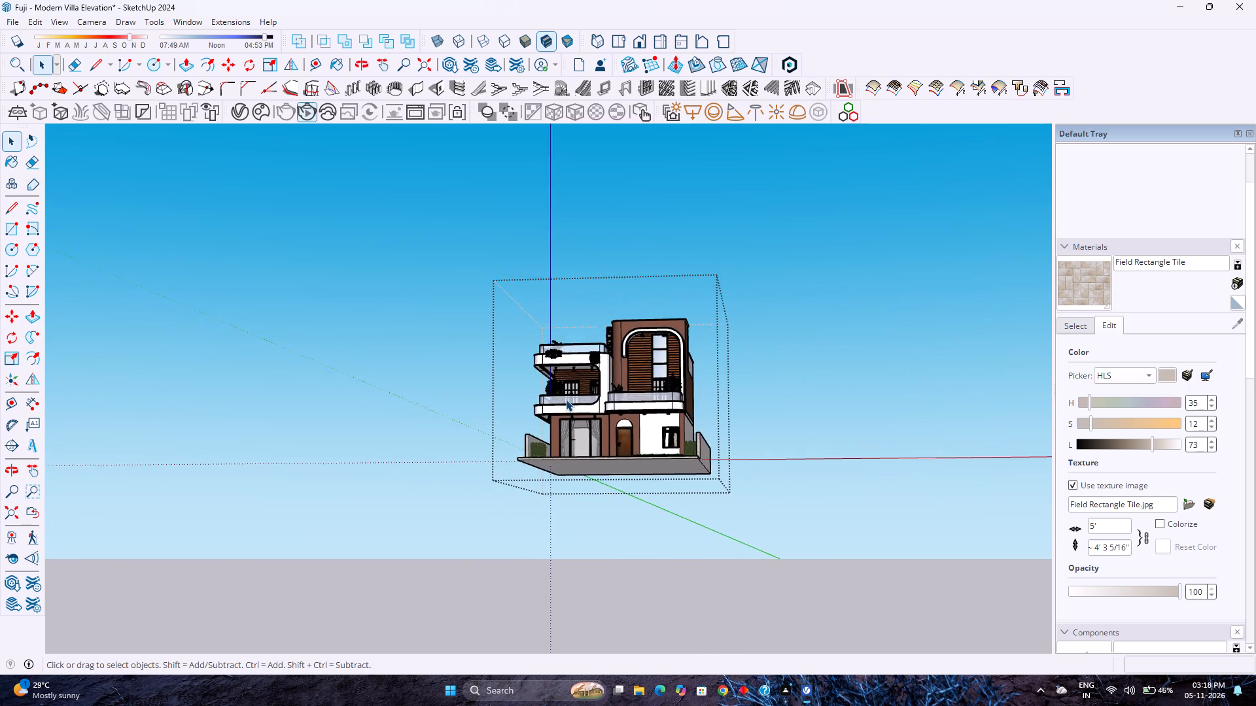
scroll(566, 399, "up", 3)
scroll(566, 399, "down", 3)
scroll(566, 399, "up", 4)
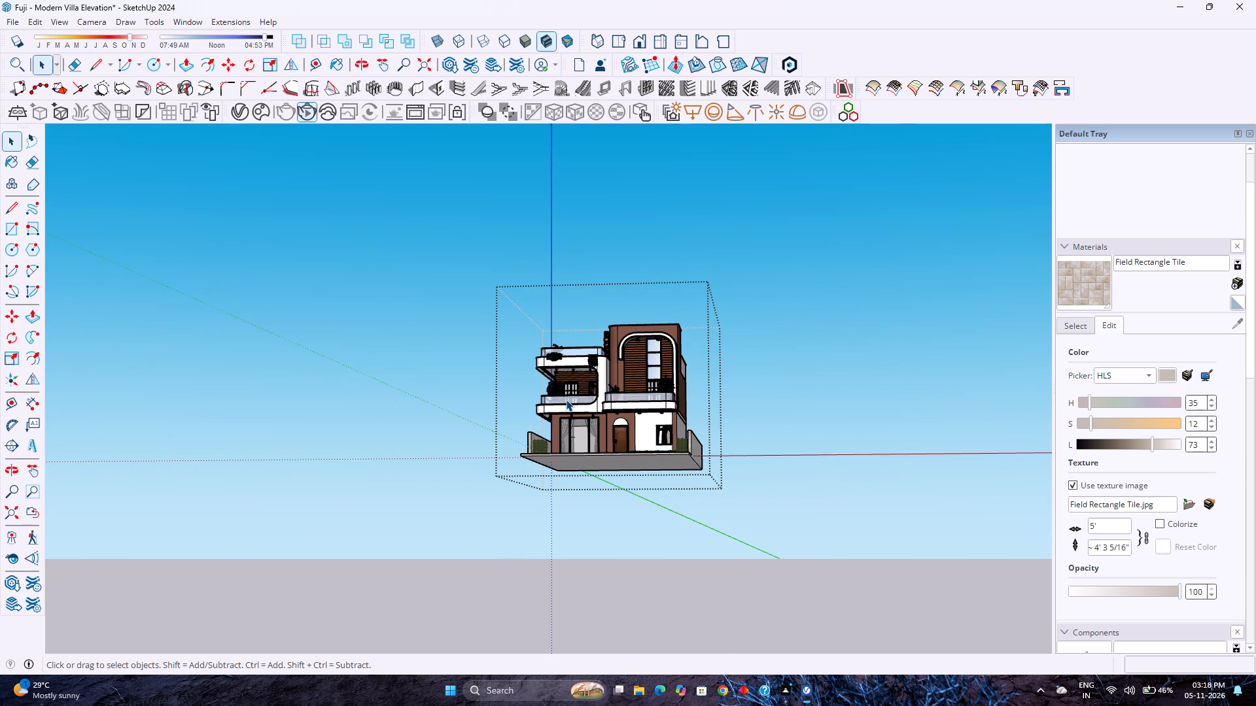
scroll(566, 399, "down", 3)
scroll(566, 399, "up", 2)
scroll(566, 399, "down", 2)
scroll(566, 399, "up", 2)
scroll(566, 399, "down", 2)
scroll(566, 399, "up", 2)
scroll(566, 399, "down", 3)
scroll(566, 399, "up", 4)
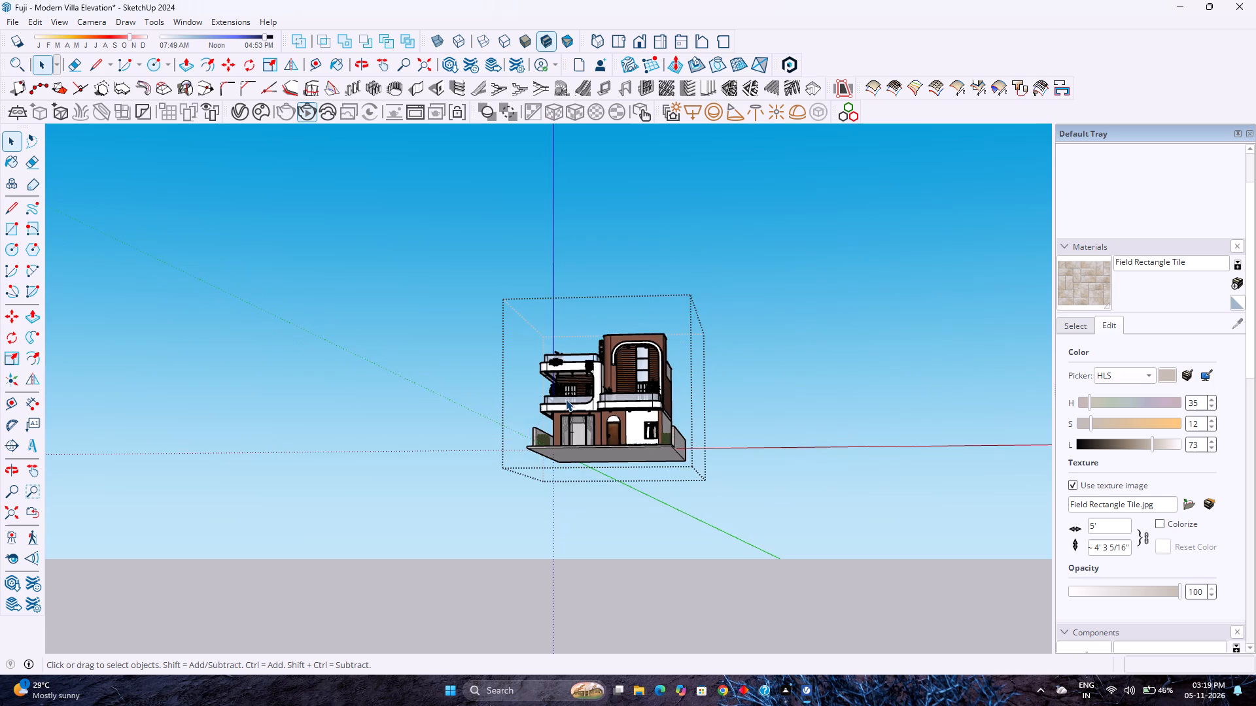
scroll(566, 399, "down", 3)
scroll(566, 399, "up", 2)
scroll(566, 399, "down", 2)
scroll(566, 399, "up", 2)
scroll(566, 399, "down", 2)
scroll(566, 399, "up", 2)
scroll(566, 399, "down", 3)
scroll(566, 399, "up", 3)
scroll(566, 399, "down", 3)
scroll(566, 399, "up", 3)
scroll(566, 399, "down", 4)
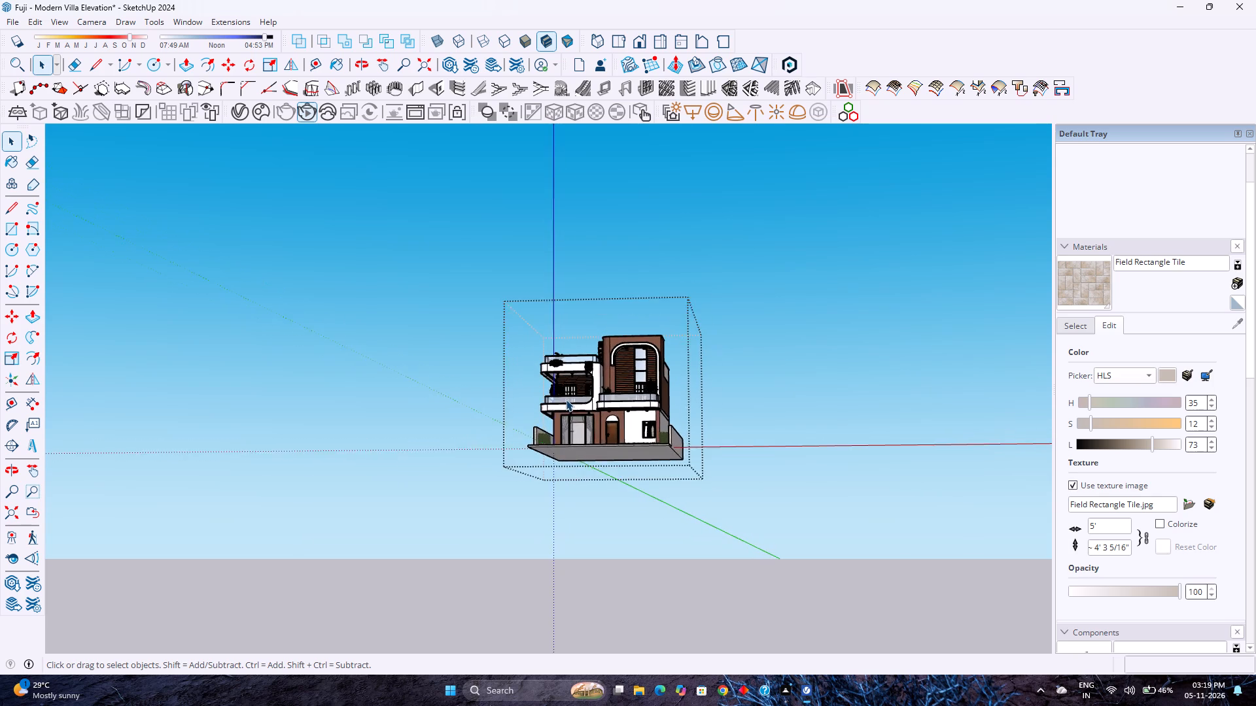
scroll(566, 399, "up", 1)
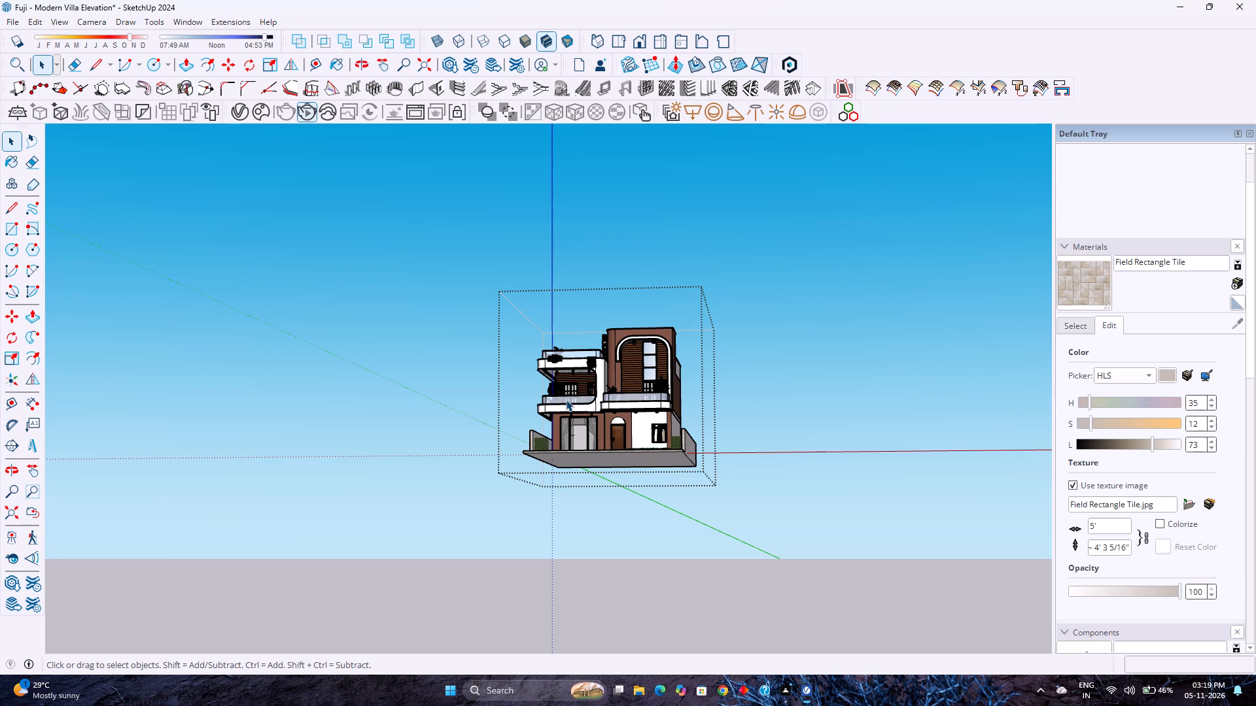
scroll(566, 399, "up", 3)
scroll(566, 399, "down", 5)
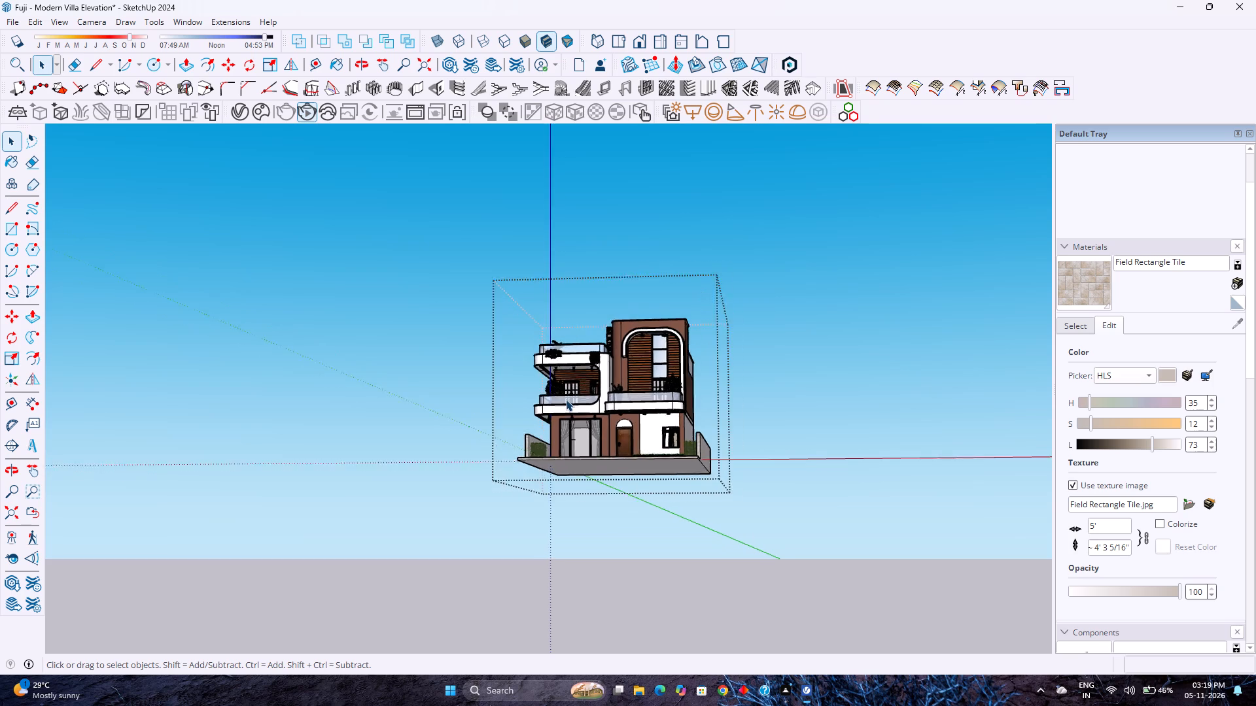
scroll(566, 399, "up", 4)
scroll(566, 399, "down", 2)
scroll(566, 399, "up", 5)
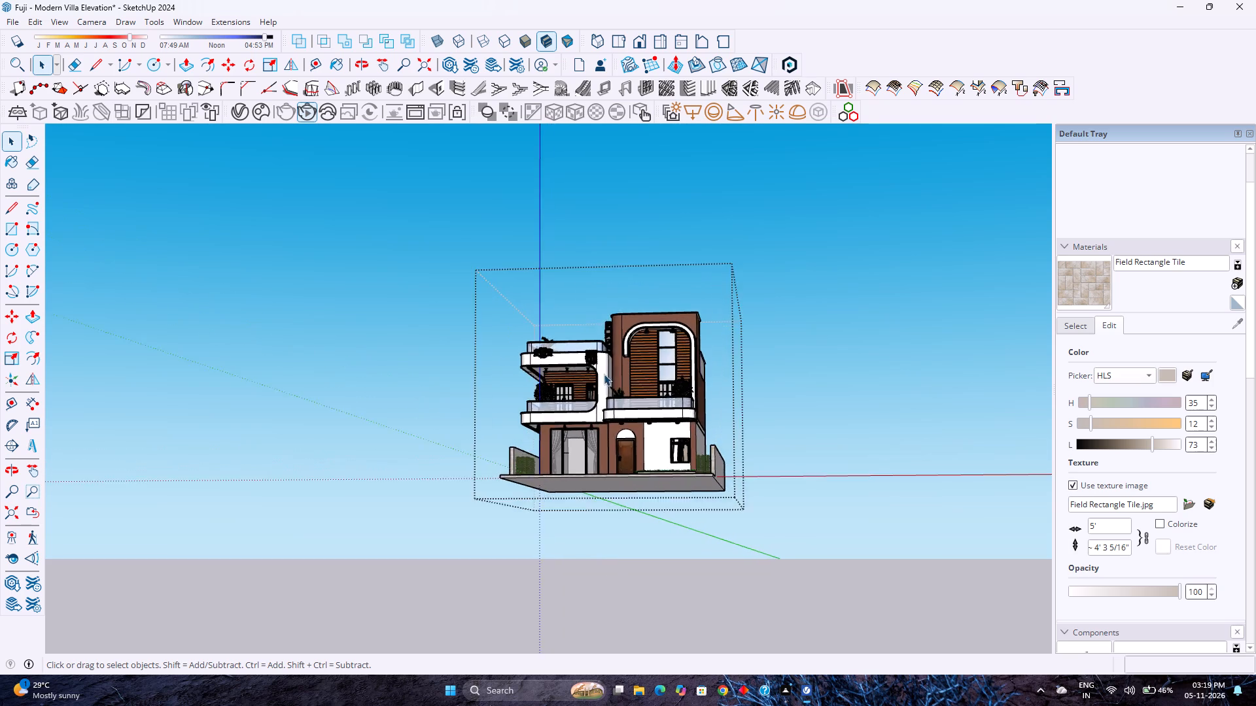
Examine the front facade's balconies, hanging plants, wood cladding and arched glazing up close from a low angle.
scroll(604, 374, "up", 13)
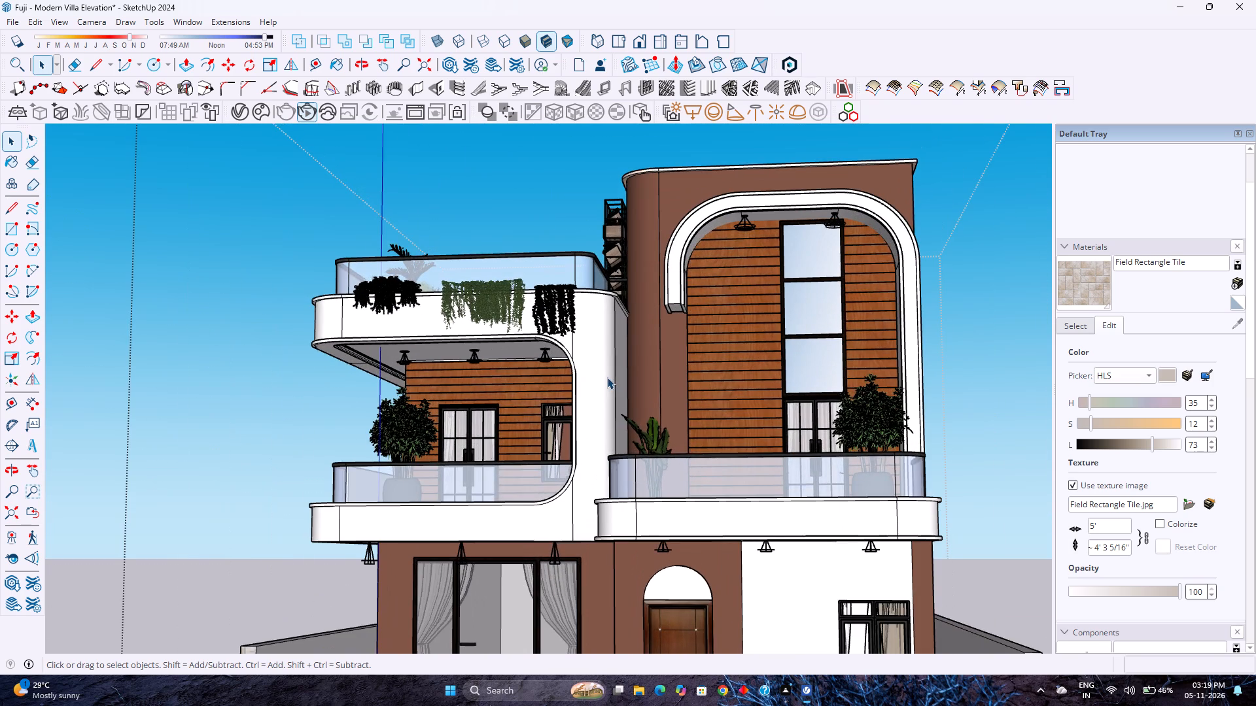
scroll(606, 377, "down", 6)
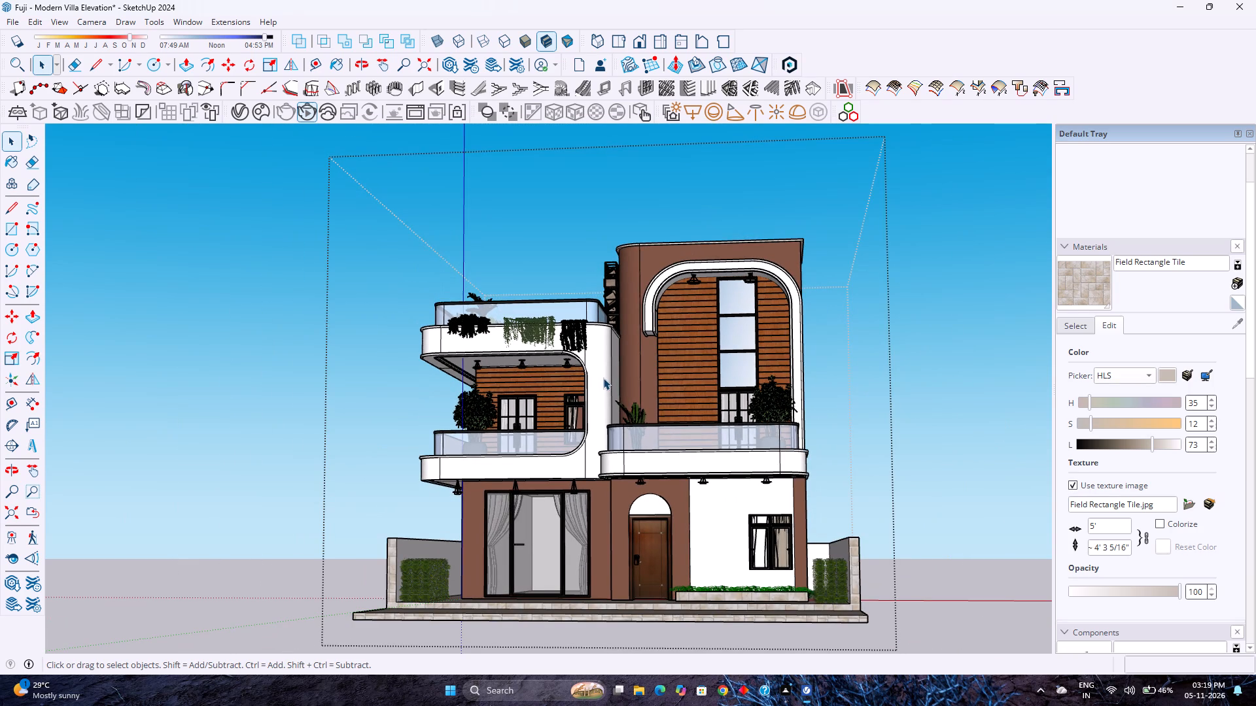
scroll(602, 378, "up", 3)
scroll(600, 378, "down", 2)
scroll(599, 378, "up", 3)
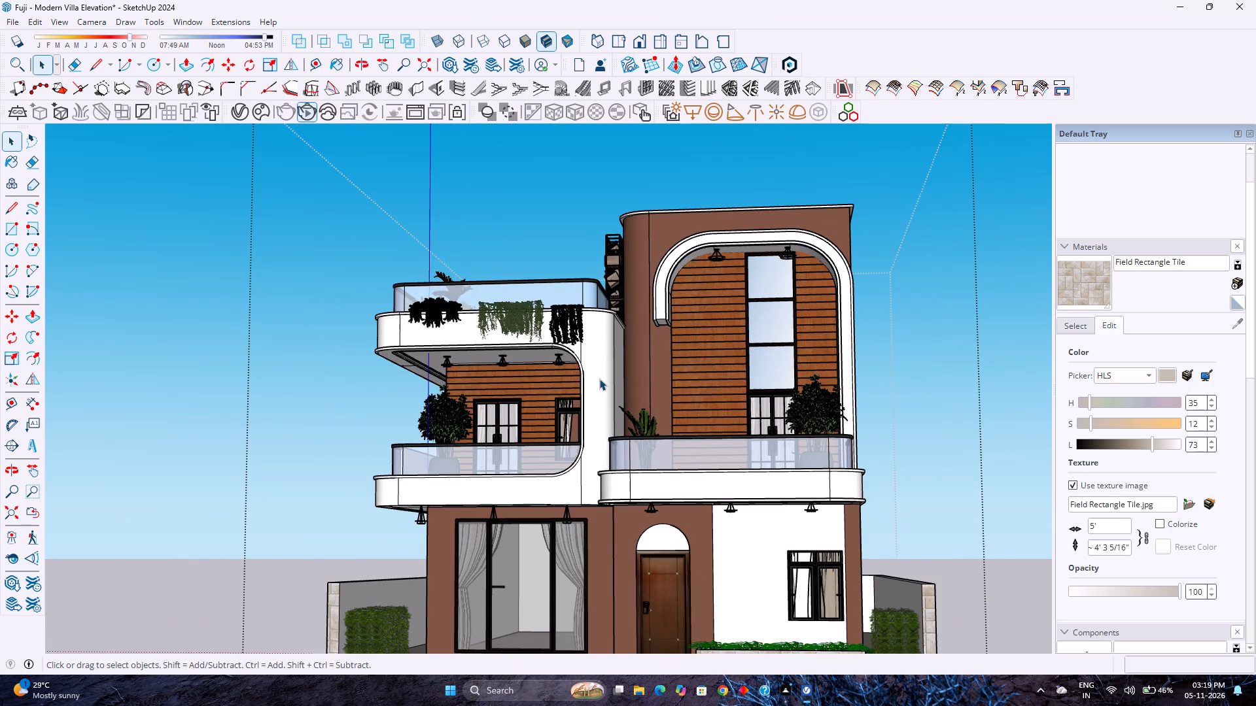
scroll(599, 378, "down", 2)
scroll(599, 379, "up", 2)
scroll(598, 381, "down", 3)
scroll(598, 381, "up", 3)
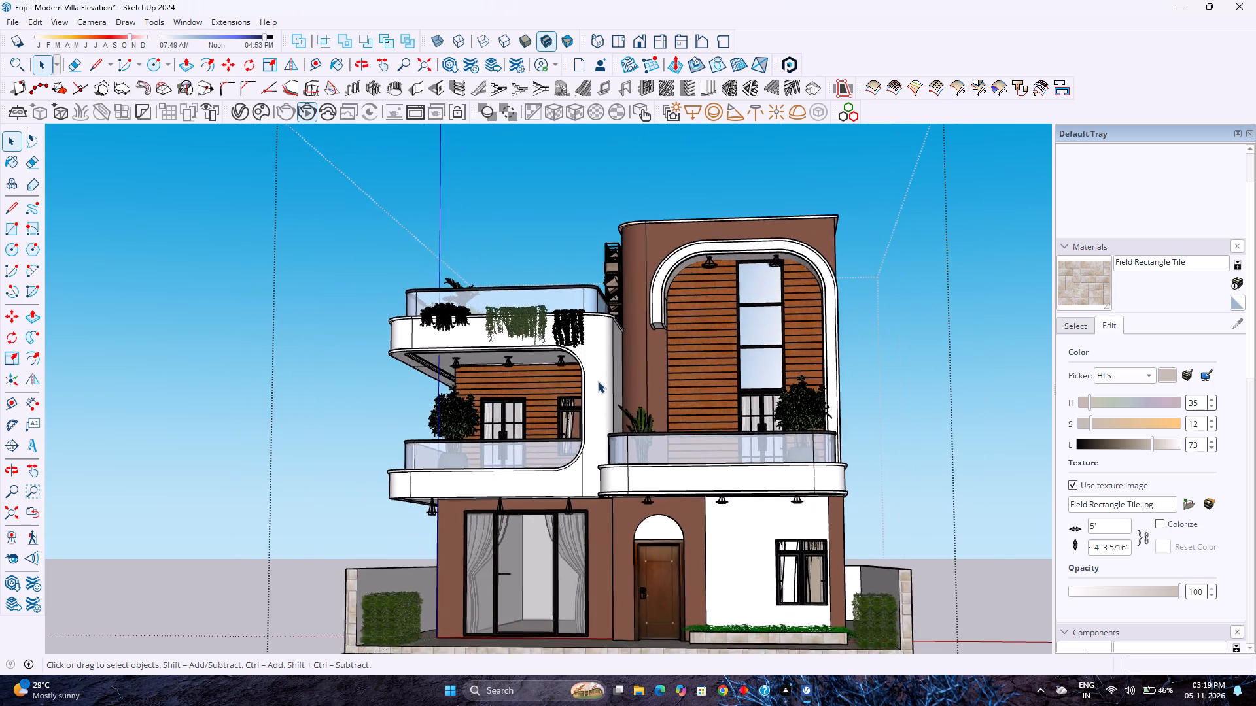
scroll(598, 381, "down", 3)
scroll(598, 381, "up", 3)
scroll(598, 381, "down", 3)
scroll(598, 381, "up", 3)
scroll(598, 381, "down", 4)
scroll(598, 381, "up", 3)
scroll(597, 382, "down", 1)
scroll(597, 382, "up", 4)
scroll(597, 382, "down", 1)
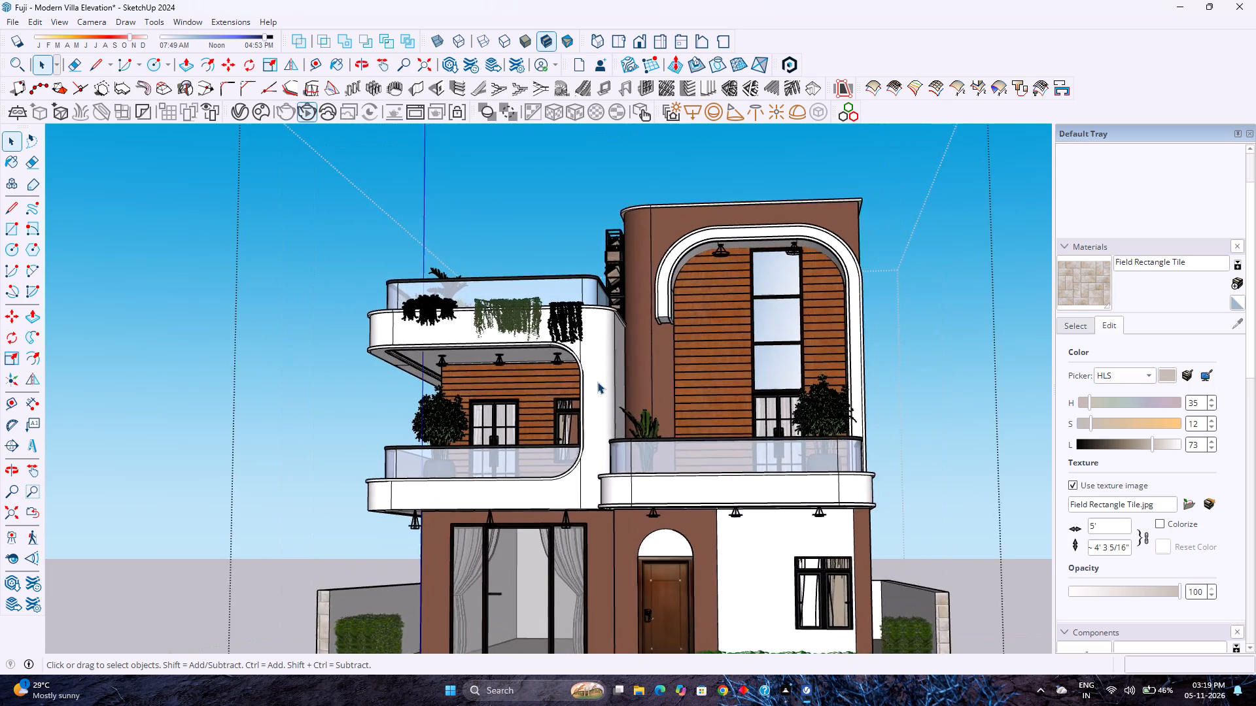
Examine the complete villa with its paving and hedges from a slightly elevated front angle and at eye level.
scroll(597, 382, "down", 11)
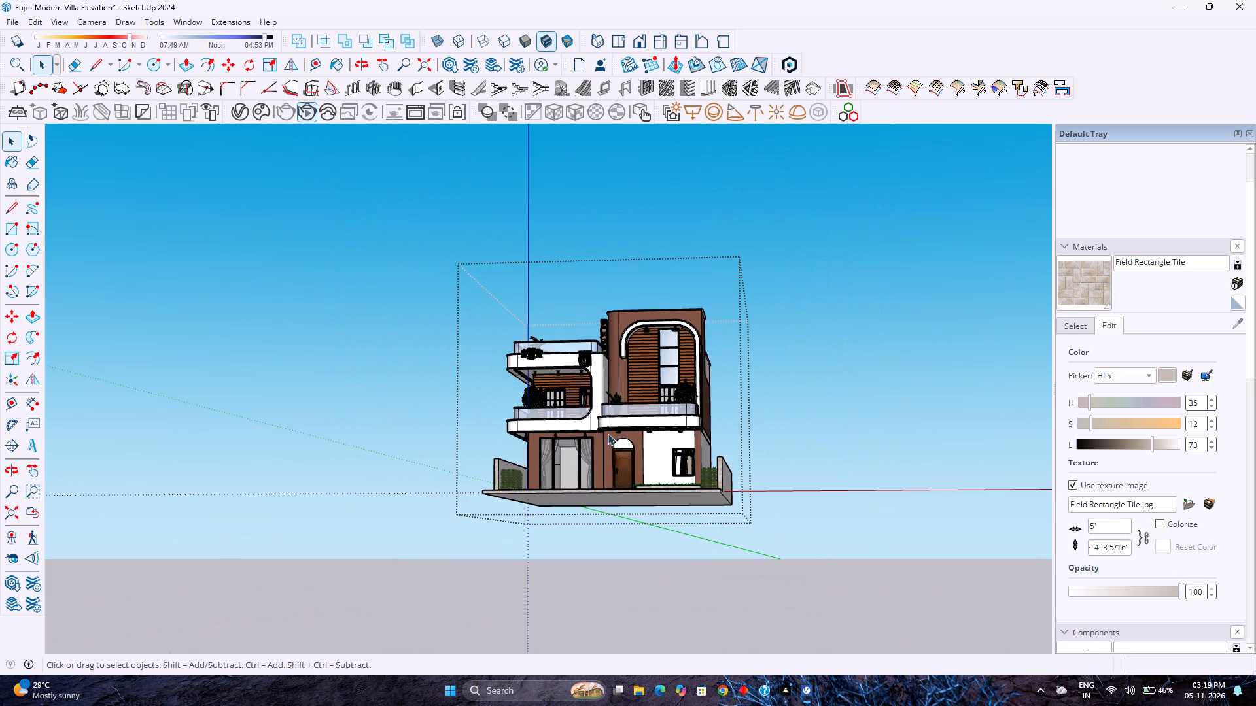
scroll(697, 535, "up", 3)
scroll(651, 508, "up", 2)
middle_click_drag(642, 503, 736, 561)
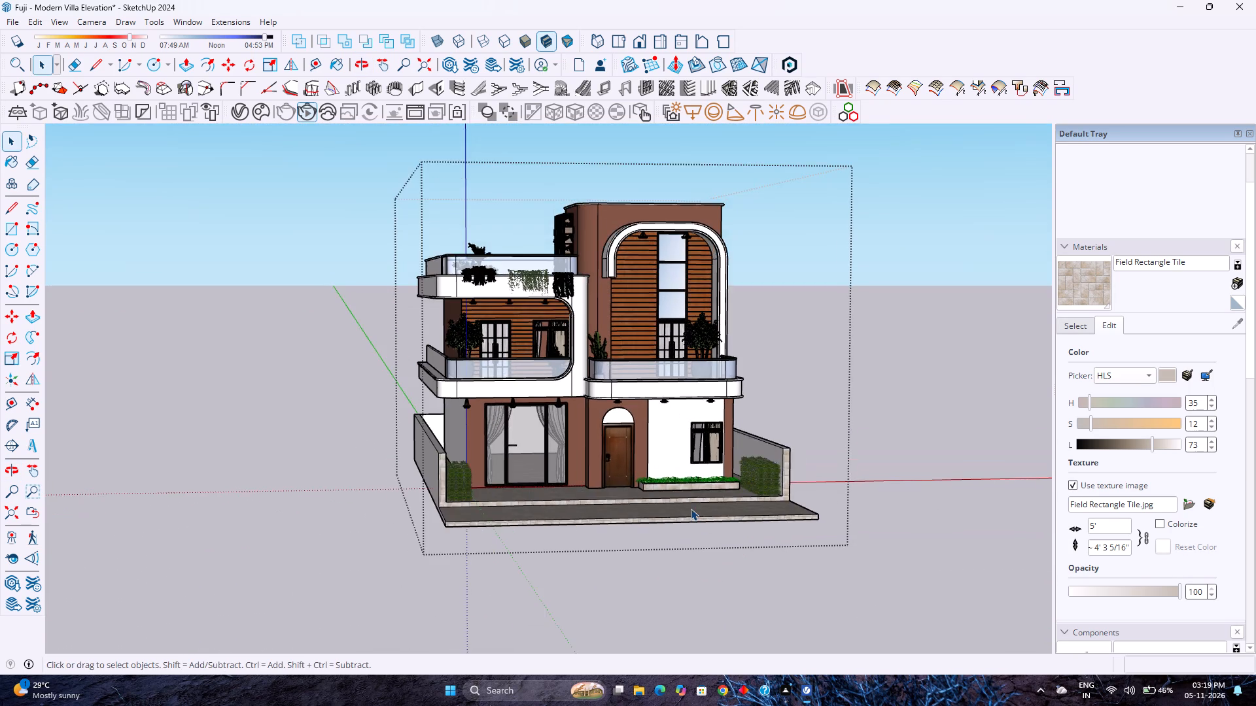
scroll(691, 509, "down", 1)
middle_click_drag(637, 484, 626, 473)
middle_click_drag(625, 472, 538, 456)
middle_click(538, 456)
middle_click(538, 456)
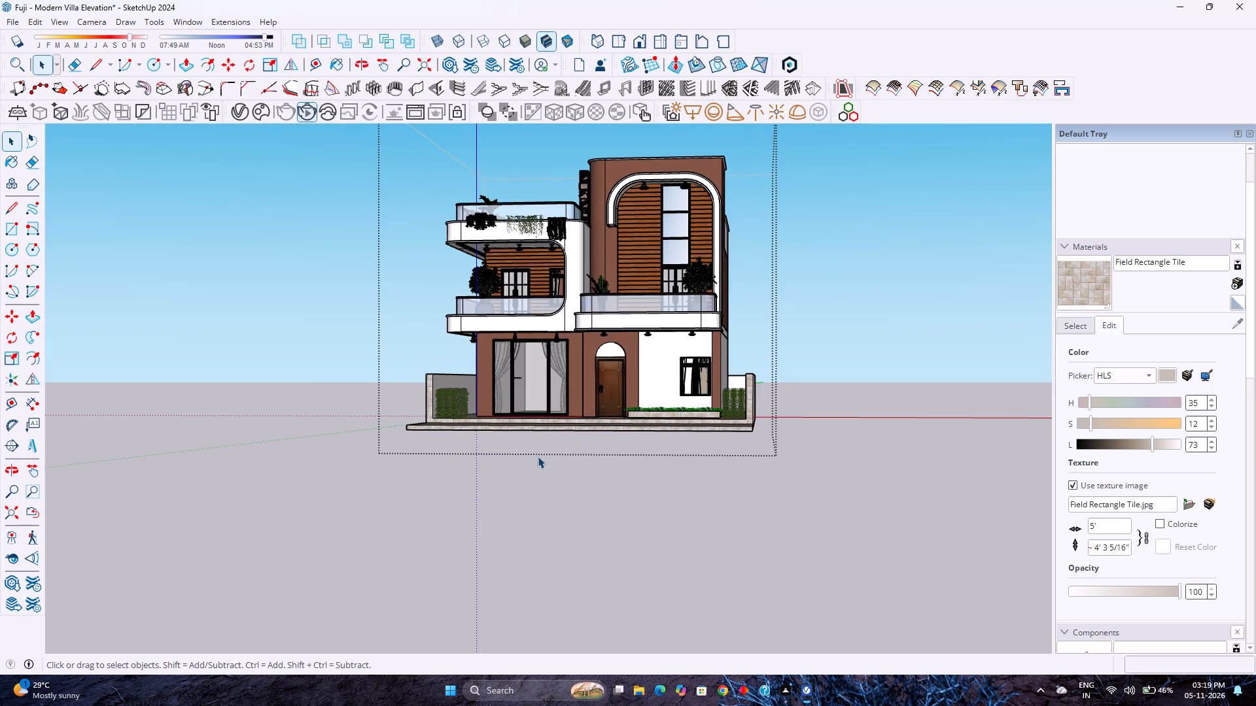
scroll(538, 456, "up", 3)
scroll(537, 456, "down", 2)
scroll(537, 456, "up", 2)
scroll(537, 456, "down", 3)
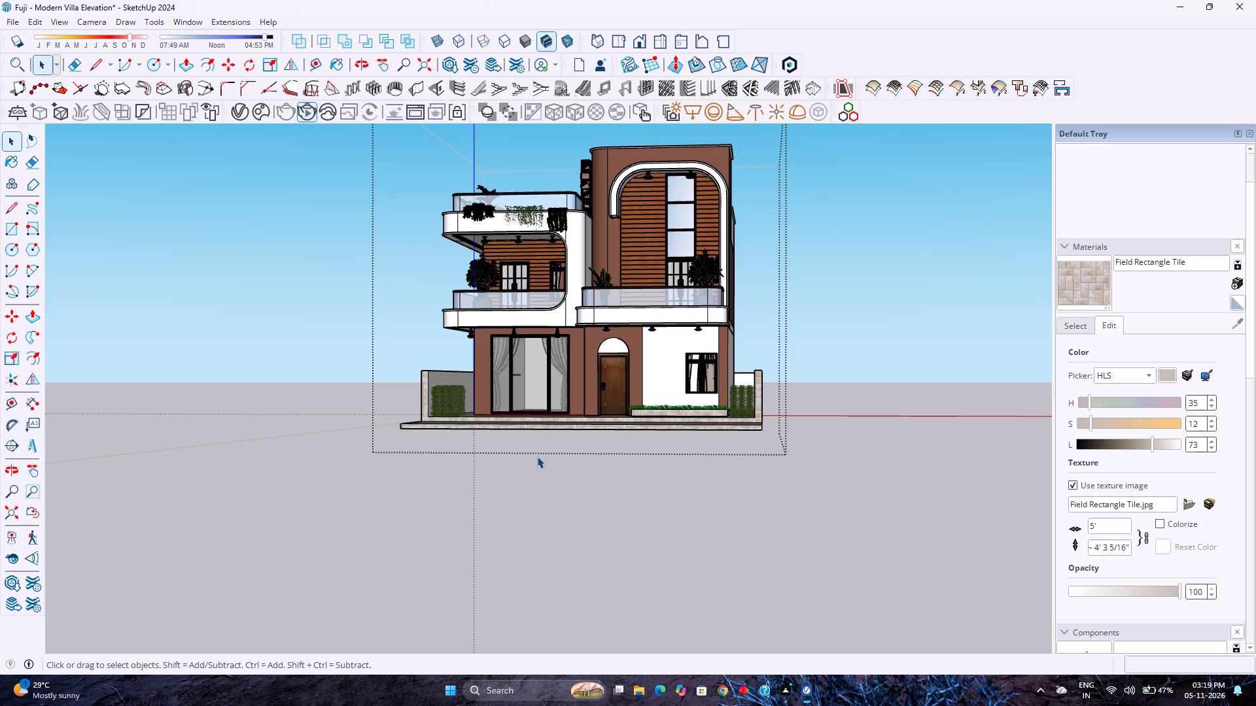
Examine the villa's ground-floor front at eye level, including the entrance door, curtained glazing, planter, hedges and paving edge.
scroll(537, 456, "down", 1)
scroll(536, 458, "up", 3)
scroll(536, 458, "down", 1)
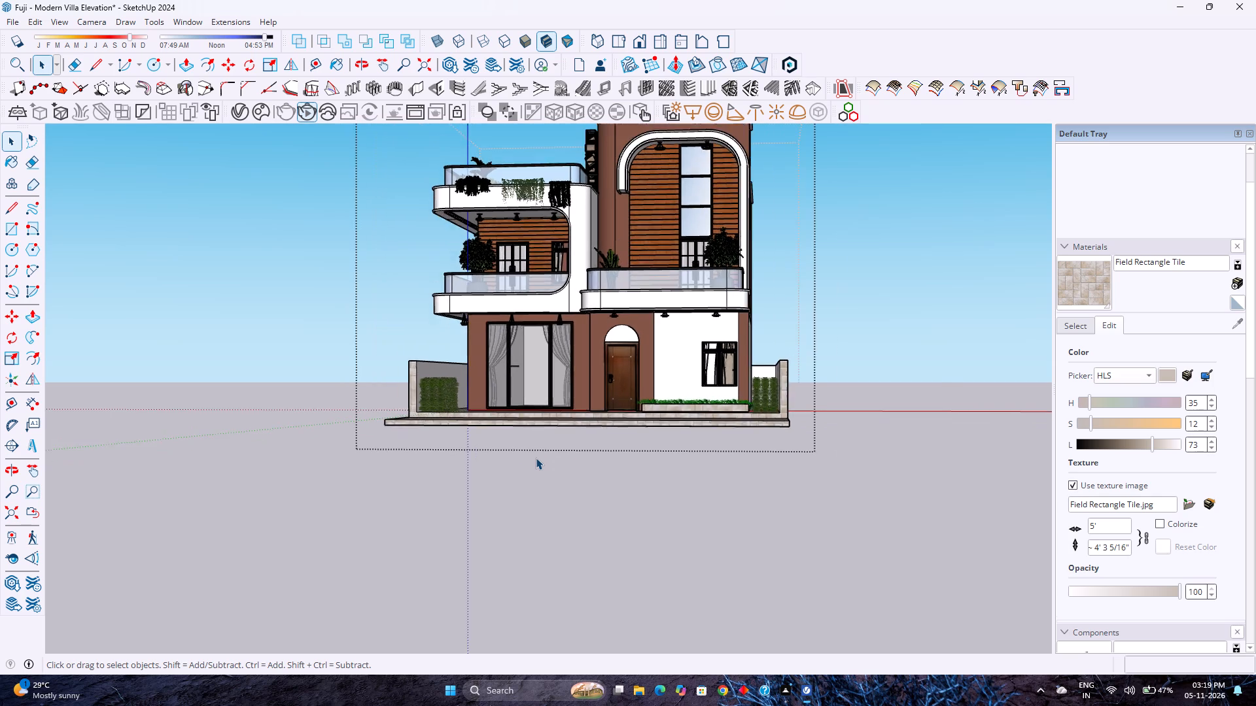
scroll(536, 458, "down", 1)
scroll(536, 458, "up", 4)
scroll(536, 458, "down", 4)
scroll(536, 458, "up", 3)
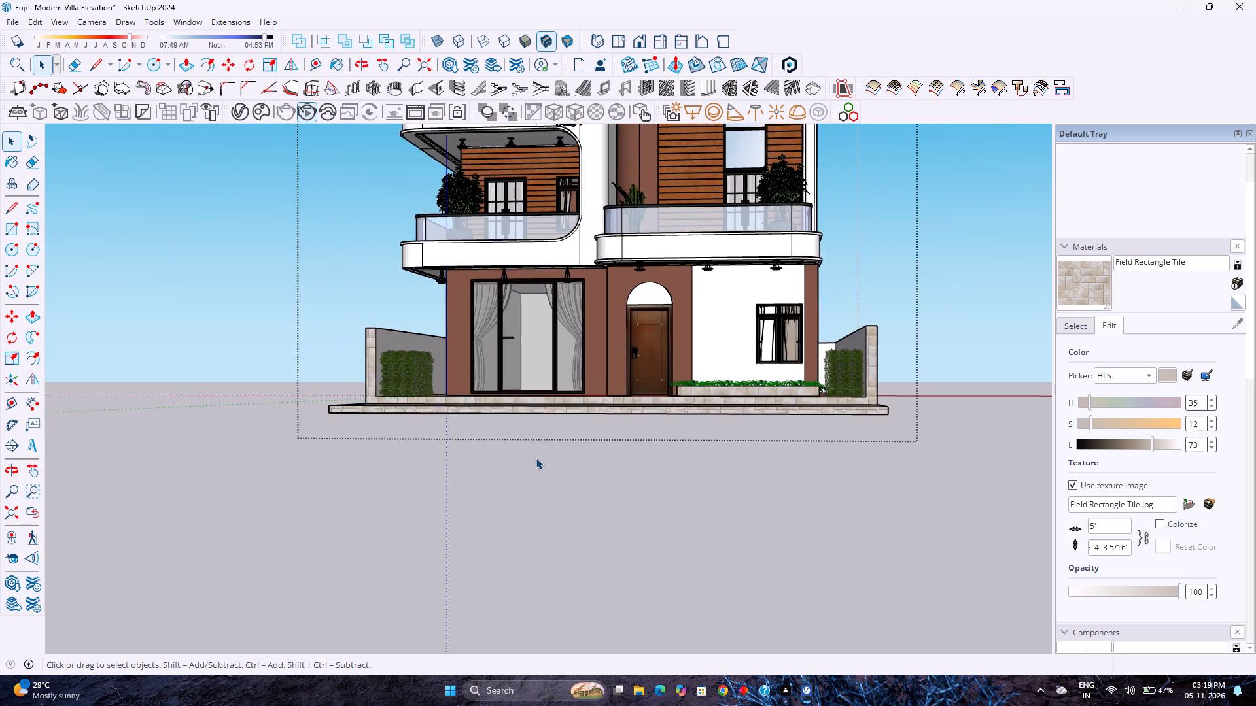
scroll(536, 458, "down", 3)
scroll(536, 458, "up", 3)
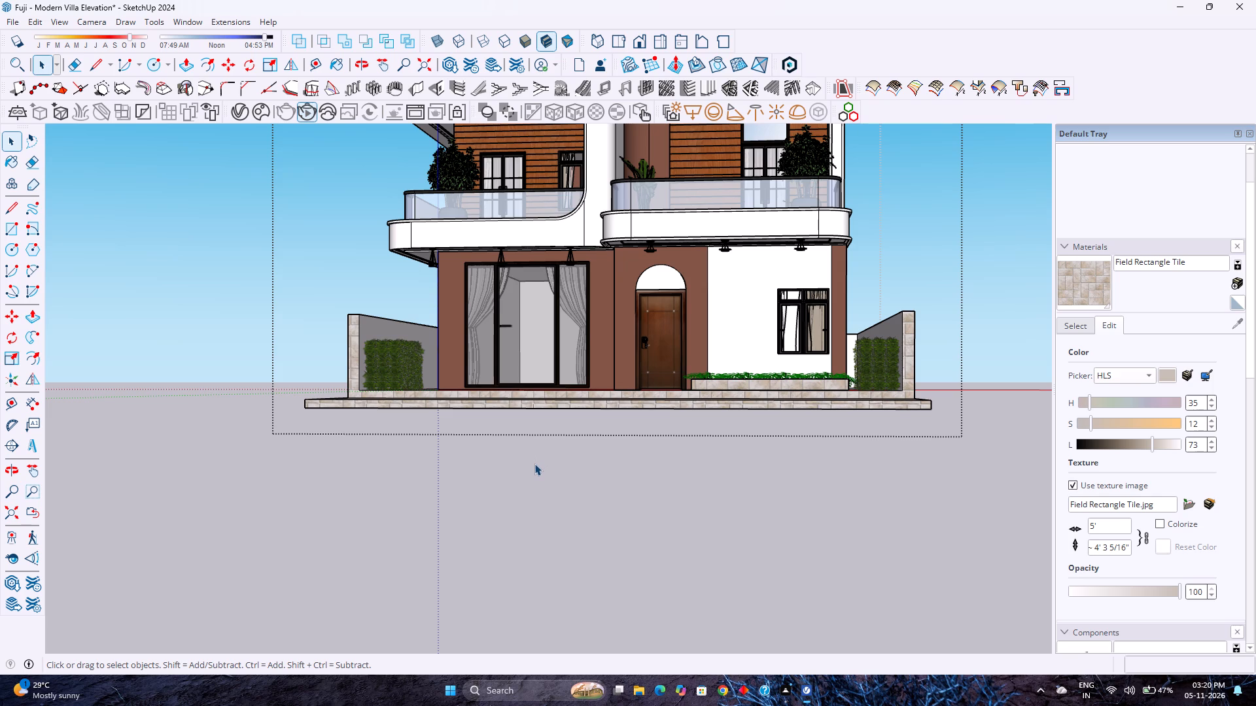
scroll(534, 463, "down", 3)
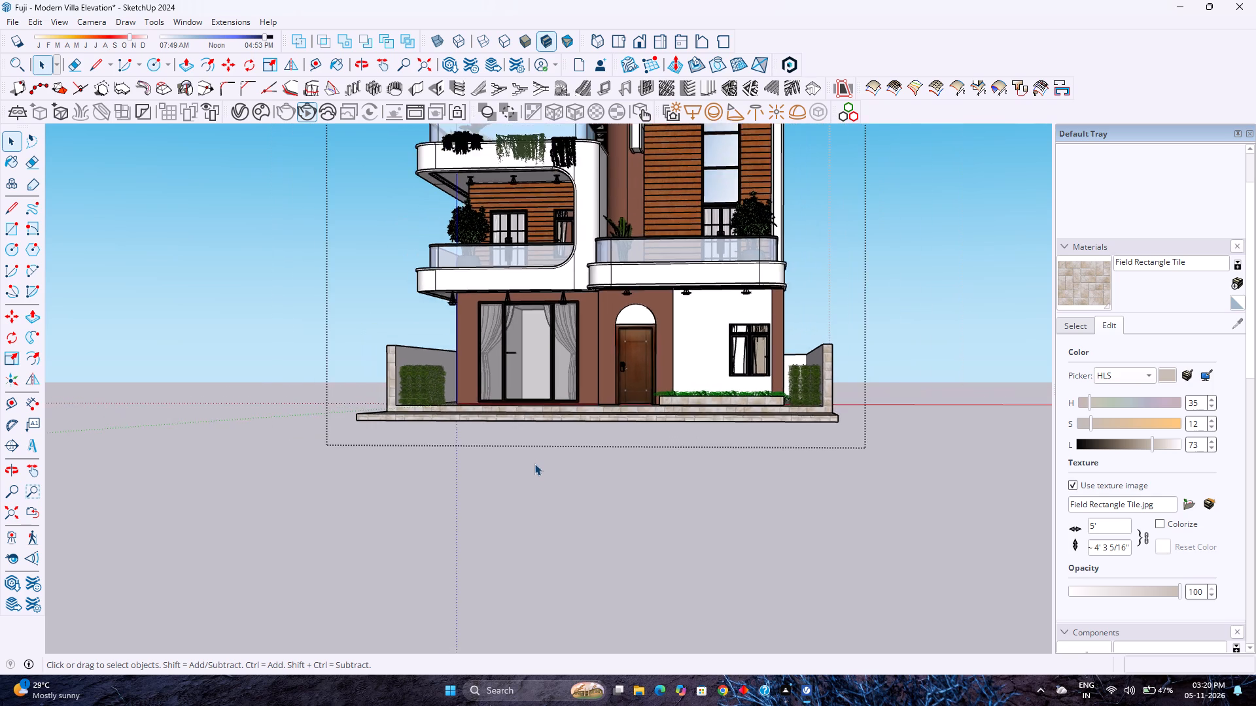
scroll(534, 463, "up", 3)
scroll(534, 463, "down", 2)
scroll(534, 463, "up", 1)
scroll(534, 463, "down", 1)
scroll(534, 463, "up", 1)
scroll(534, 463, "down", 3)
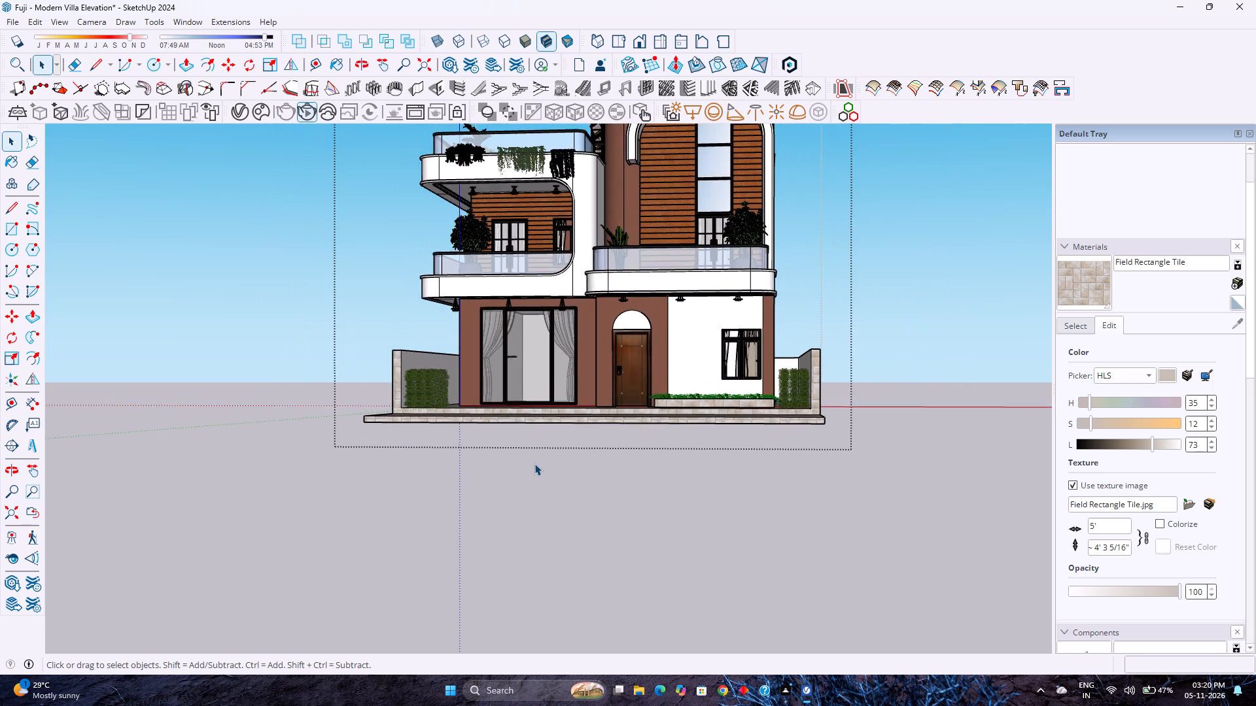
scroll(534, 463, "up", 3)
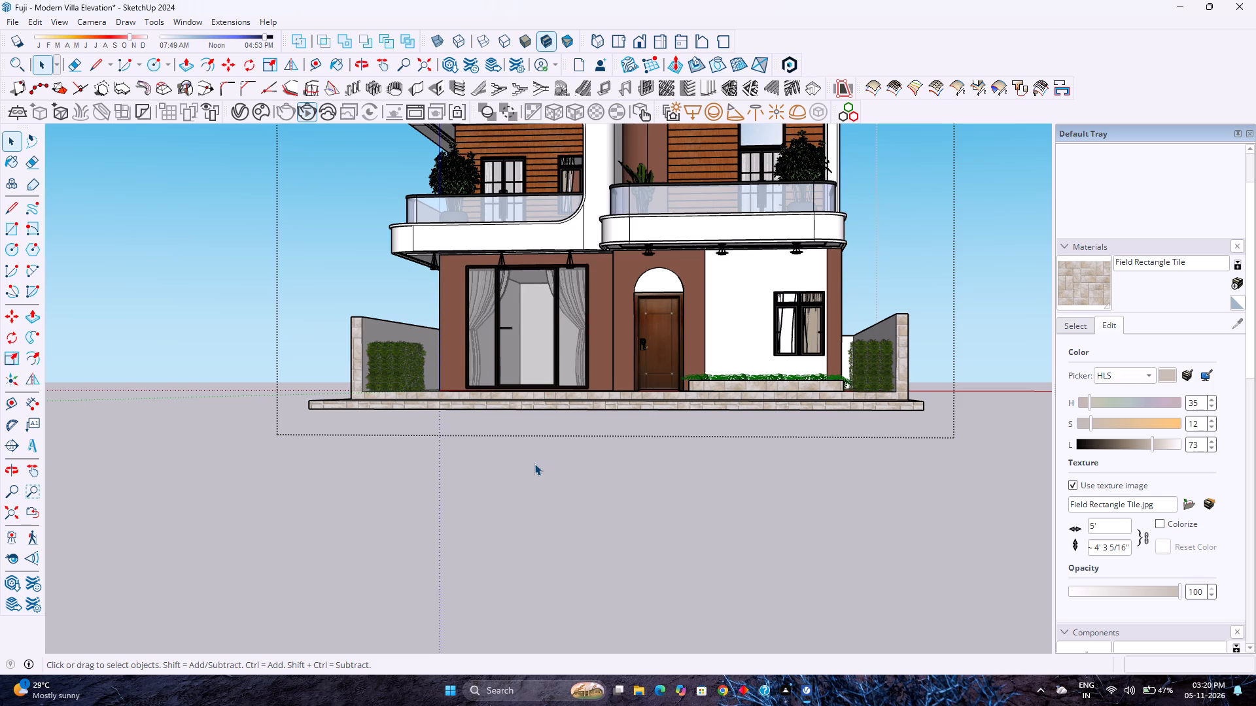
scroll(534, 463, "up", 1)
scroll(534, 463, "down", 2)
scroll(534, 463, "up", 1)
scroll(534, 463, "down", 2)
scroll(534, 463, "up", 1)
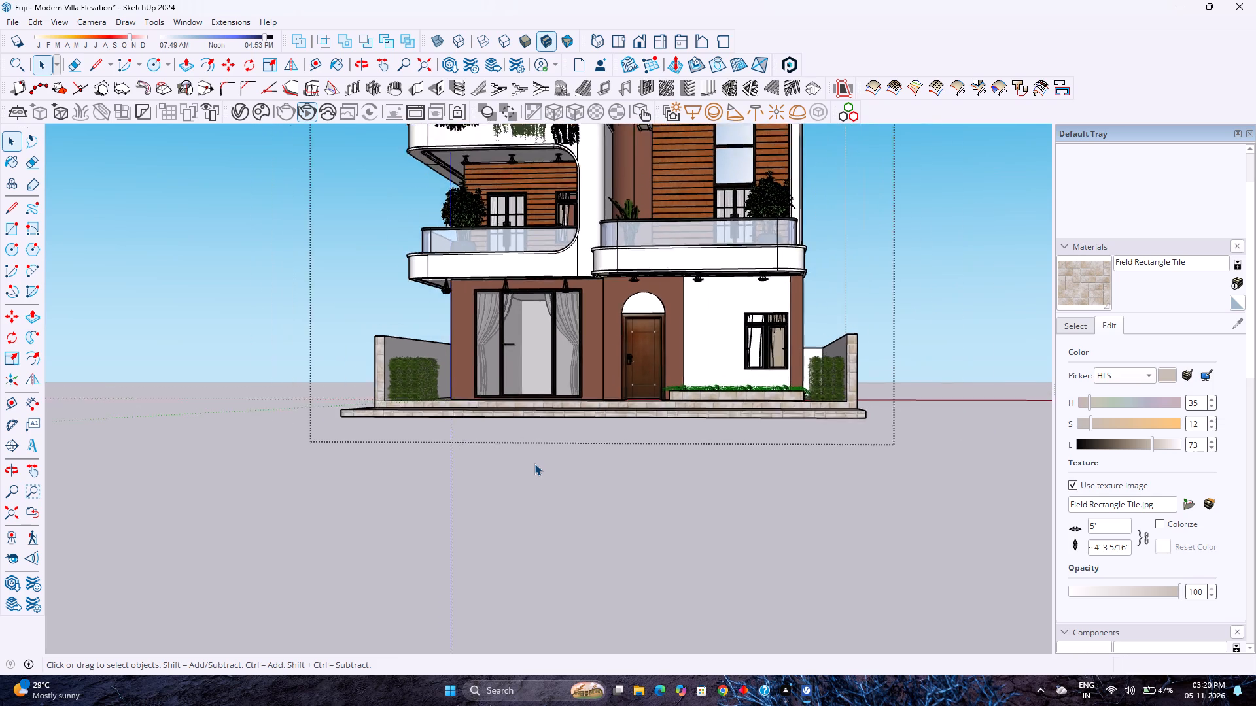
scroll(534, 463, "up", 1)
scroll(534, 463, "down", 2)
scroll(534, 463, "up", 2)
scroll(534, 463, "down", 2)
scroll(534, 464, "up", 2)
scroll(534, 464, "down", 2)
scroll(534, 465, "up", 2)
scroll(534, 465, "down", 3)
scroll(534, 465, "up", 3)
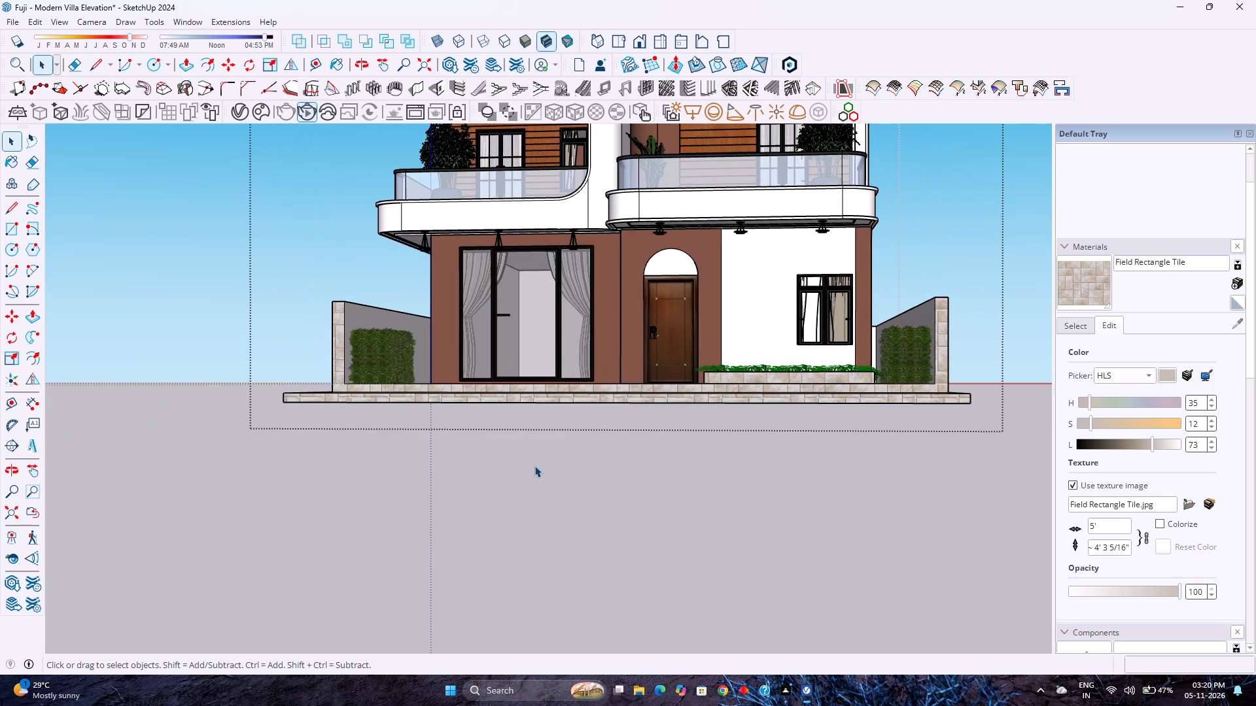
scroll(534, 465, "up", 1)
scroll(534, 465, "down", 2)
scroll(536, 469, "up", 3)
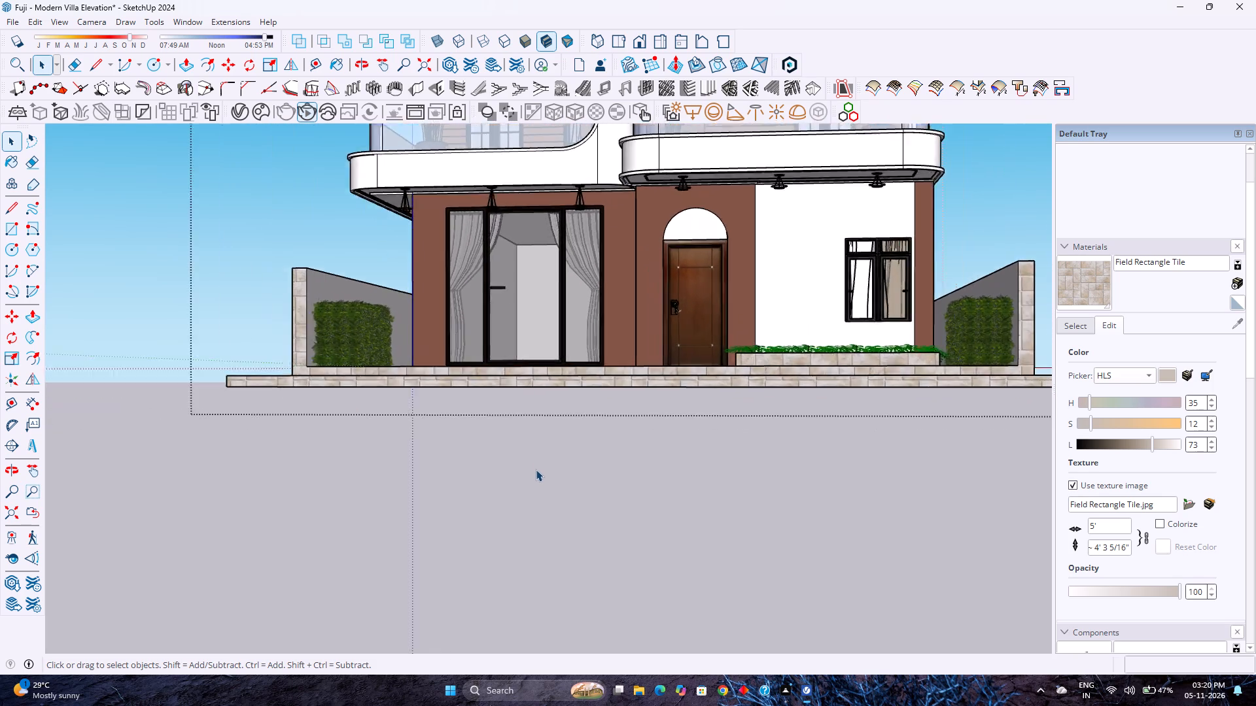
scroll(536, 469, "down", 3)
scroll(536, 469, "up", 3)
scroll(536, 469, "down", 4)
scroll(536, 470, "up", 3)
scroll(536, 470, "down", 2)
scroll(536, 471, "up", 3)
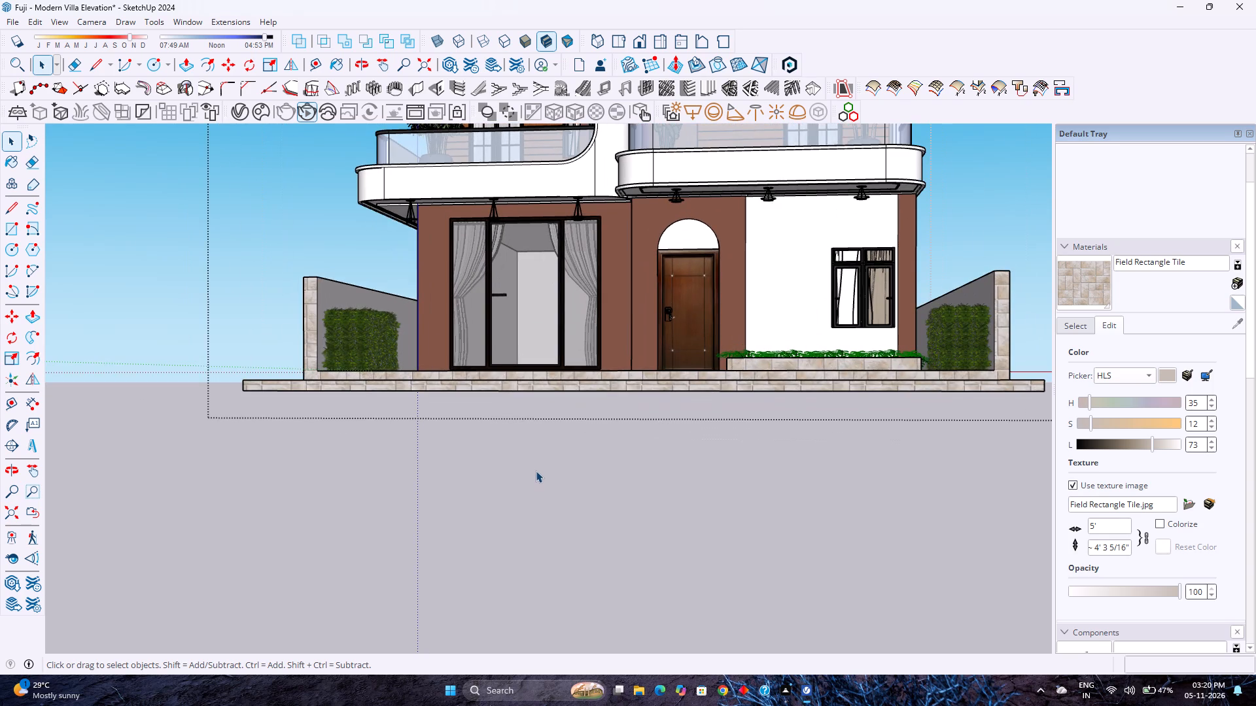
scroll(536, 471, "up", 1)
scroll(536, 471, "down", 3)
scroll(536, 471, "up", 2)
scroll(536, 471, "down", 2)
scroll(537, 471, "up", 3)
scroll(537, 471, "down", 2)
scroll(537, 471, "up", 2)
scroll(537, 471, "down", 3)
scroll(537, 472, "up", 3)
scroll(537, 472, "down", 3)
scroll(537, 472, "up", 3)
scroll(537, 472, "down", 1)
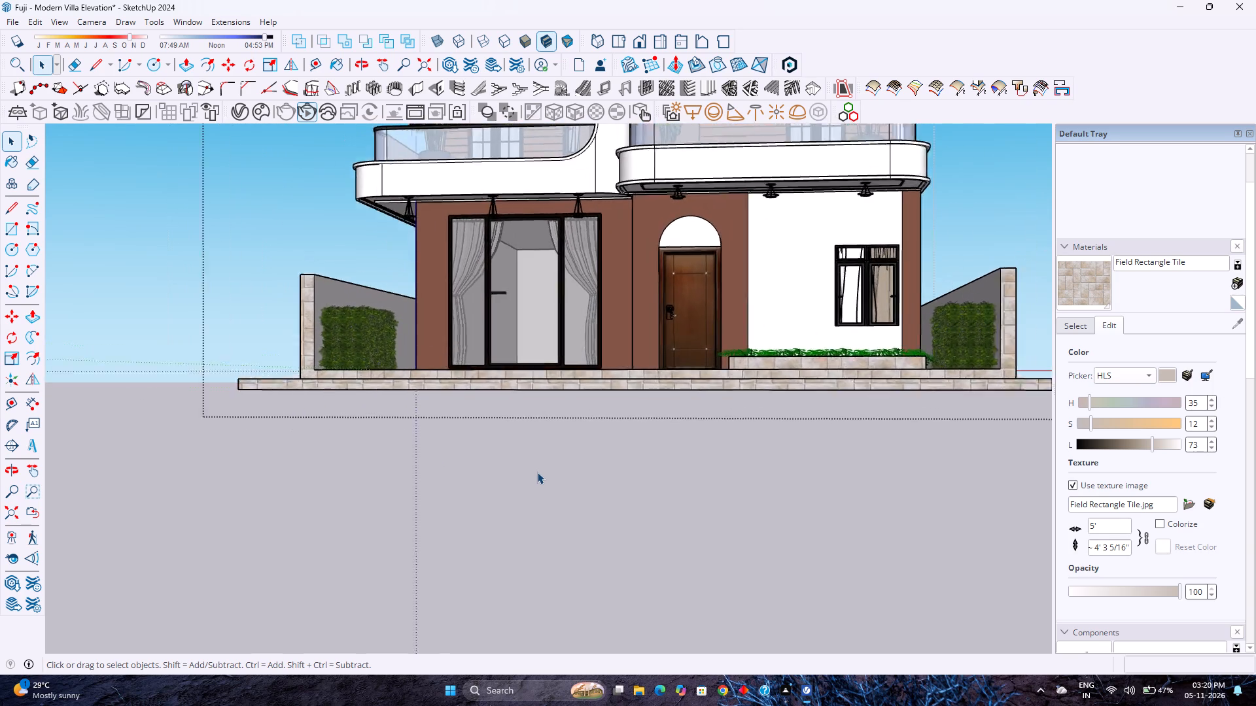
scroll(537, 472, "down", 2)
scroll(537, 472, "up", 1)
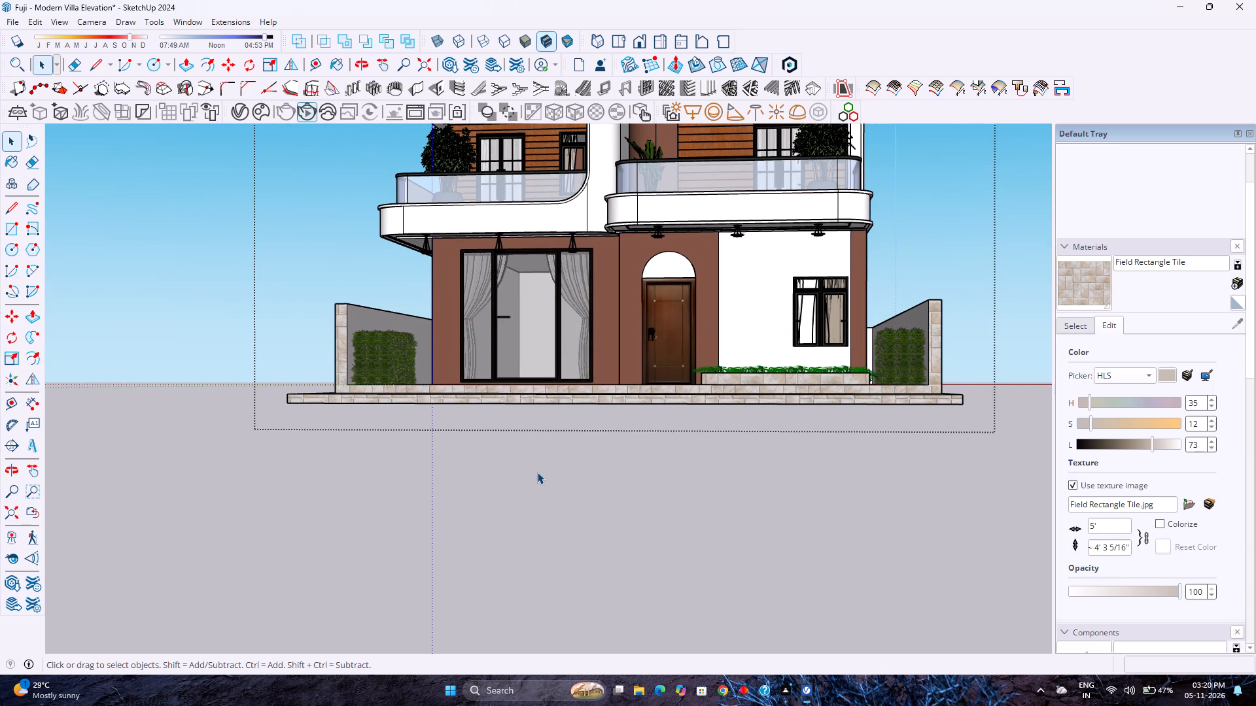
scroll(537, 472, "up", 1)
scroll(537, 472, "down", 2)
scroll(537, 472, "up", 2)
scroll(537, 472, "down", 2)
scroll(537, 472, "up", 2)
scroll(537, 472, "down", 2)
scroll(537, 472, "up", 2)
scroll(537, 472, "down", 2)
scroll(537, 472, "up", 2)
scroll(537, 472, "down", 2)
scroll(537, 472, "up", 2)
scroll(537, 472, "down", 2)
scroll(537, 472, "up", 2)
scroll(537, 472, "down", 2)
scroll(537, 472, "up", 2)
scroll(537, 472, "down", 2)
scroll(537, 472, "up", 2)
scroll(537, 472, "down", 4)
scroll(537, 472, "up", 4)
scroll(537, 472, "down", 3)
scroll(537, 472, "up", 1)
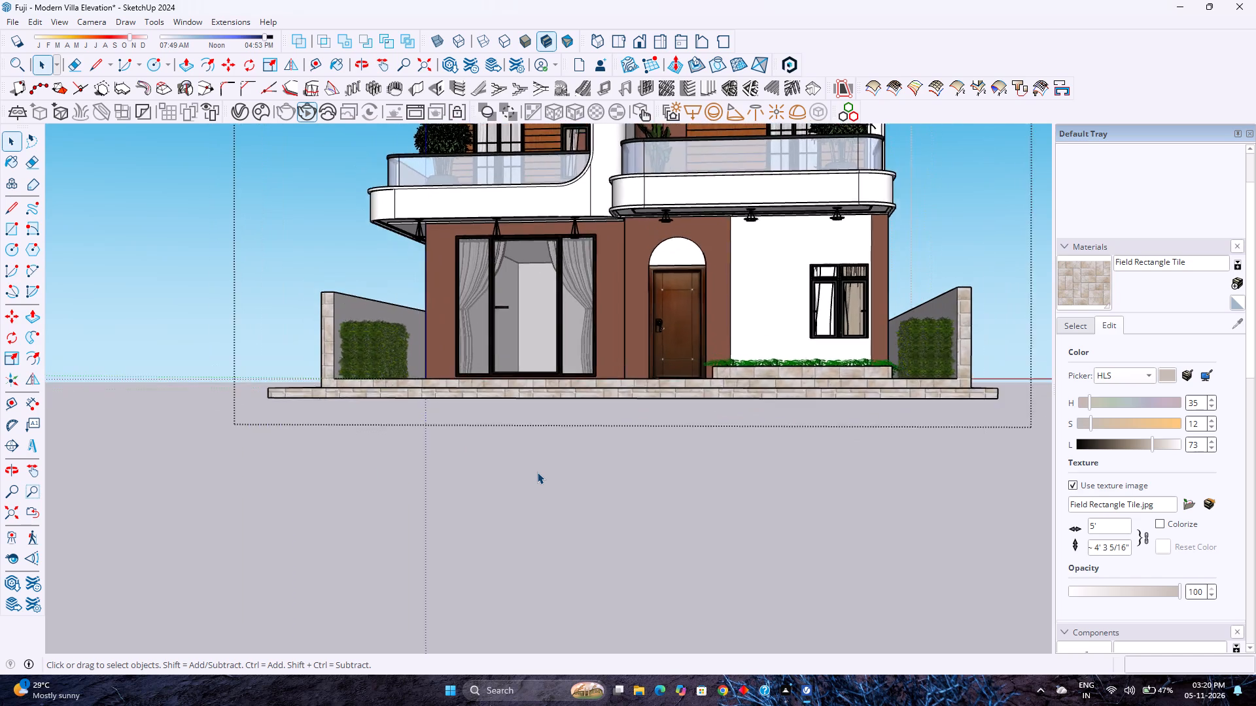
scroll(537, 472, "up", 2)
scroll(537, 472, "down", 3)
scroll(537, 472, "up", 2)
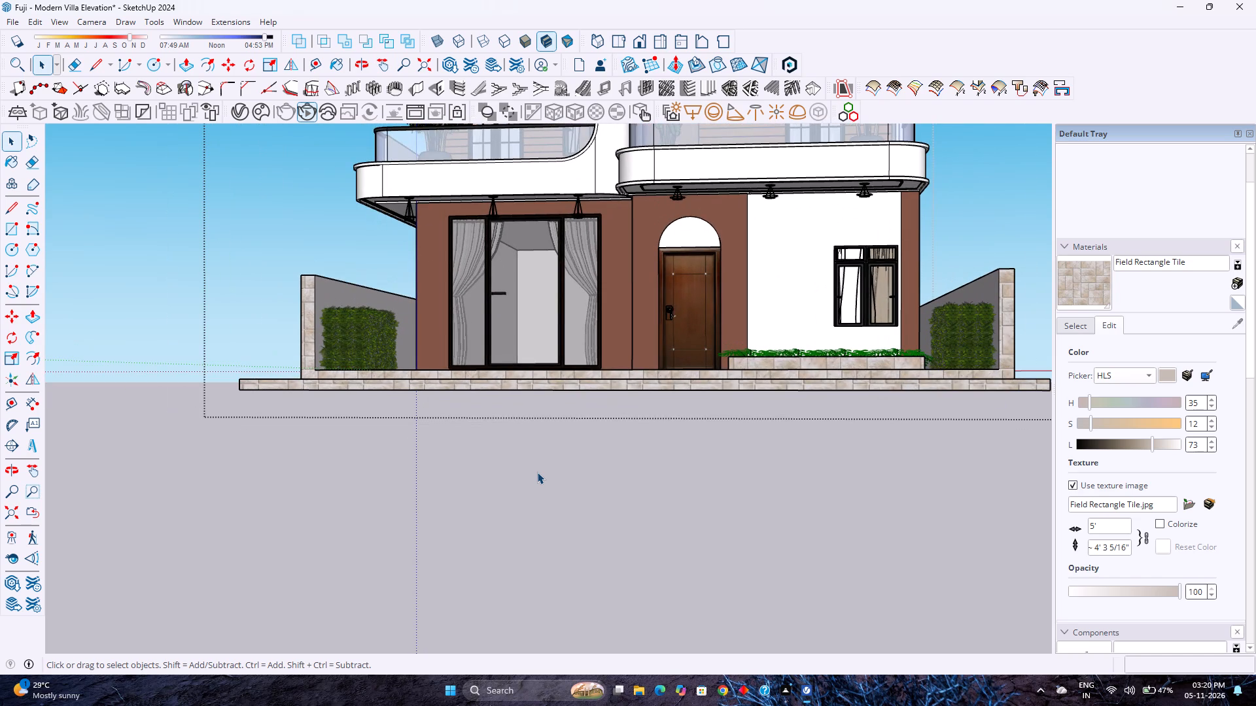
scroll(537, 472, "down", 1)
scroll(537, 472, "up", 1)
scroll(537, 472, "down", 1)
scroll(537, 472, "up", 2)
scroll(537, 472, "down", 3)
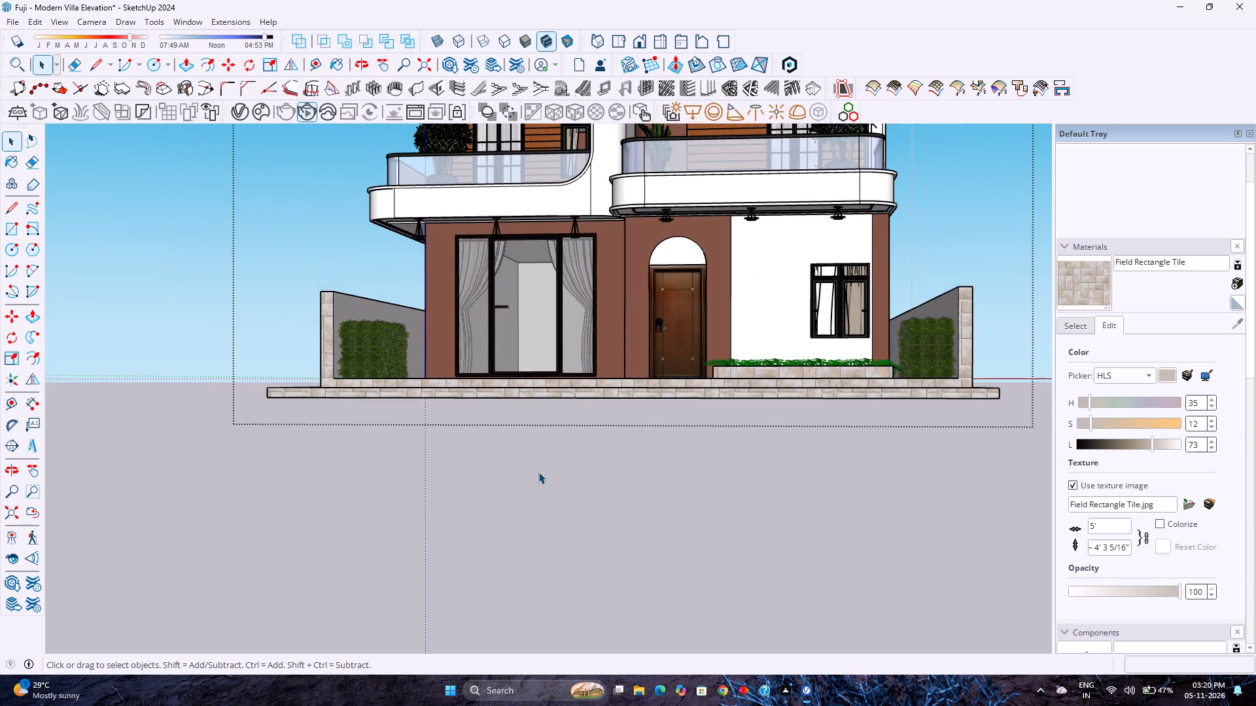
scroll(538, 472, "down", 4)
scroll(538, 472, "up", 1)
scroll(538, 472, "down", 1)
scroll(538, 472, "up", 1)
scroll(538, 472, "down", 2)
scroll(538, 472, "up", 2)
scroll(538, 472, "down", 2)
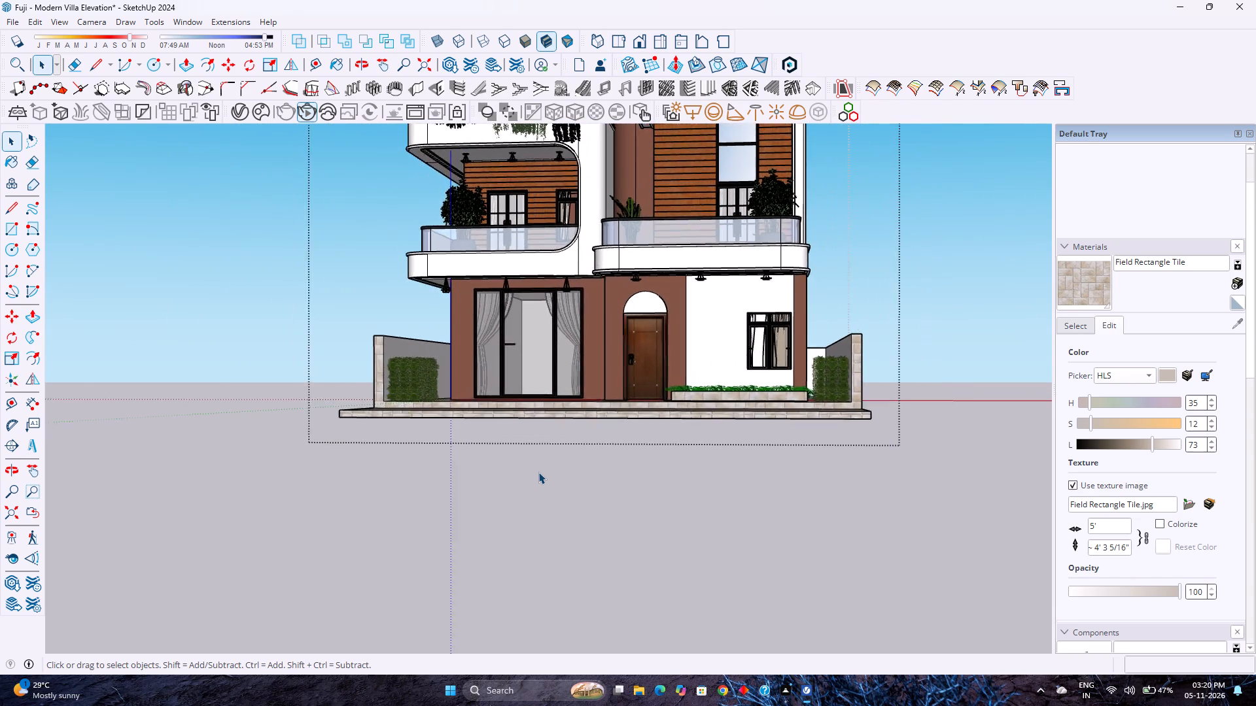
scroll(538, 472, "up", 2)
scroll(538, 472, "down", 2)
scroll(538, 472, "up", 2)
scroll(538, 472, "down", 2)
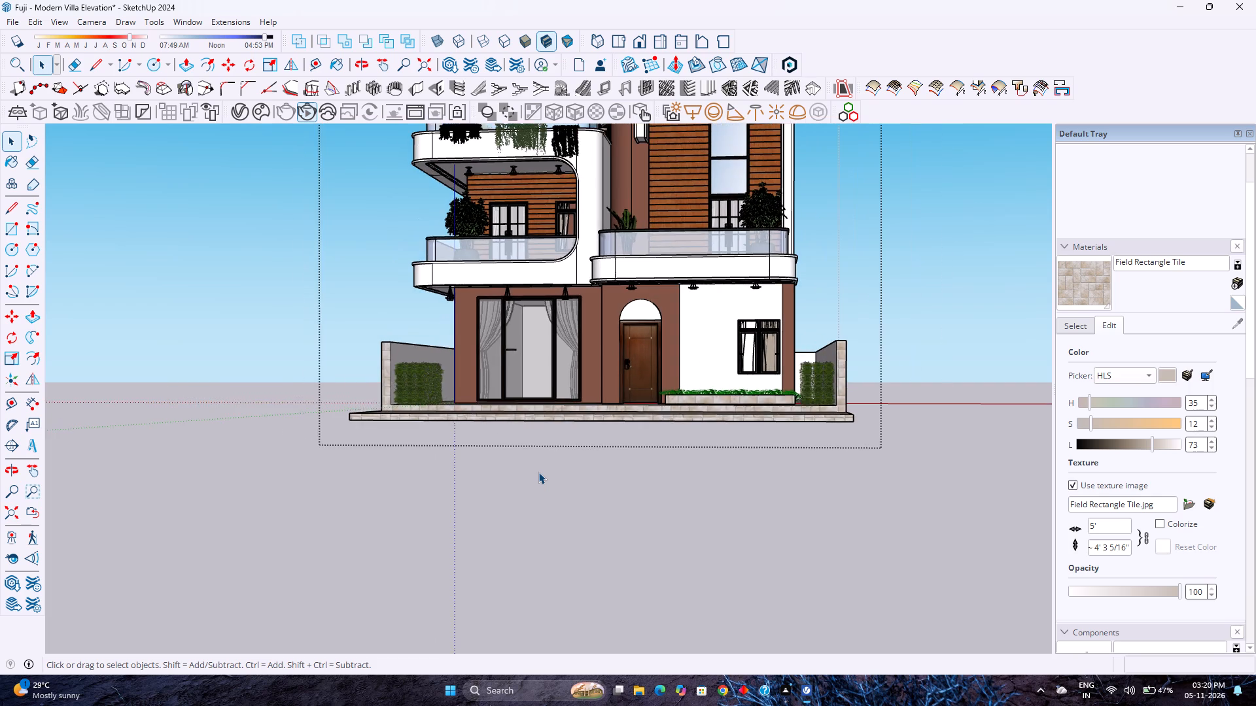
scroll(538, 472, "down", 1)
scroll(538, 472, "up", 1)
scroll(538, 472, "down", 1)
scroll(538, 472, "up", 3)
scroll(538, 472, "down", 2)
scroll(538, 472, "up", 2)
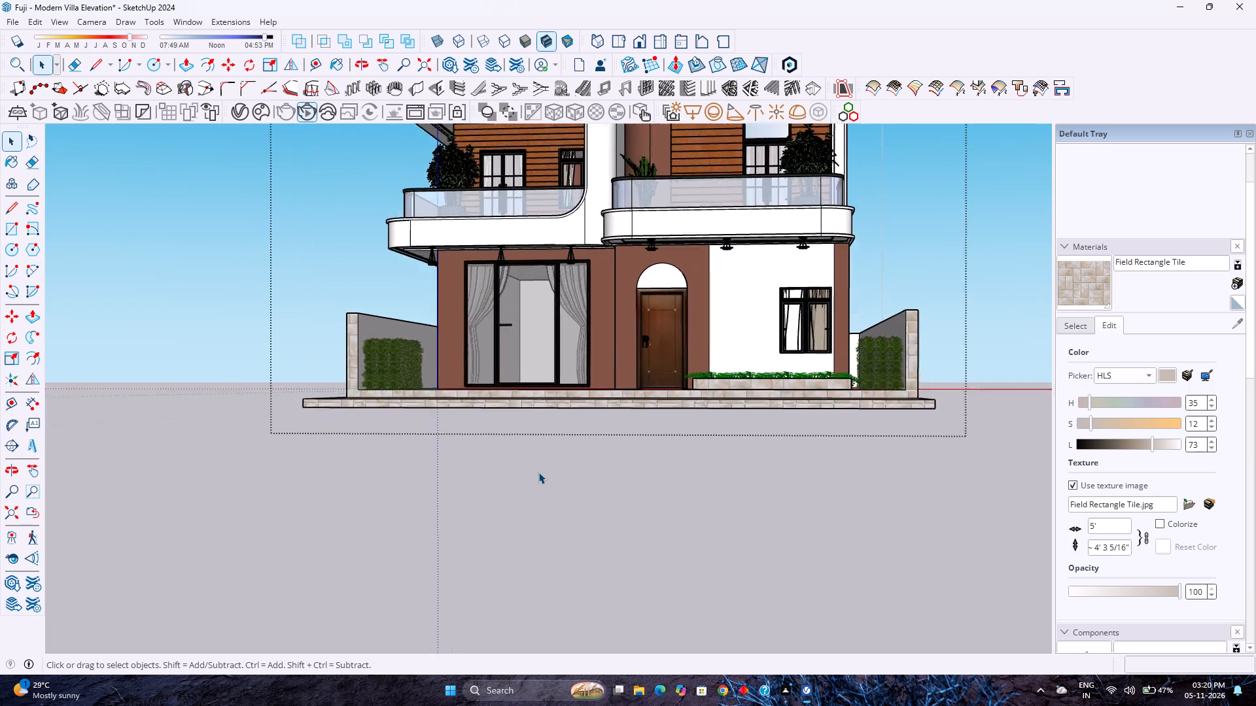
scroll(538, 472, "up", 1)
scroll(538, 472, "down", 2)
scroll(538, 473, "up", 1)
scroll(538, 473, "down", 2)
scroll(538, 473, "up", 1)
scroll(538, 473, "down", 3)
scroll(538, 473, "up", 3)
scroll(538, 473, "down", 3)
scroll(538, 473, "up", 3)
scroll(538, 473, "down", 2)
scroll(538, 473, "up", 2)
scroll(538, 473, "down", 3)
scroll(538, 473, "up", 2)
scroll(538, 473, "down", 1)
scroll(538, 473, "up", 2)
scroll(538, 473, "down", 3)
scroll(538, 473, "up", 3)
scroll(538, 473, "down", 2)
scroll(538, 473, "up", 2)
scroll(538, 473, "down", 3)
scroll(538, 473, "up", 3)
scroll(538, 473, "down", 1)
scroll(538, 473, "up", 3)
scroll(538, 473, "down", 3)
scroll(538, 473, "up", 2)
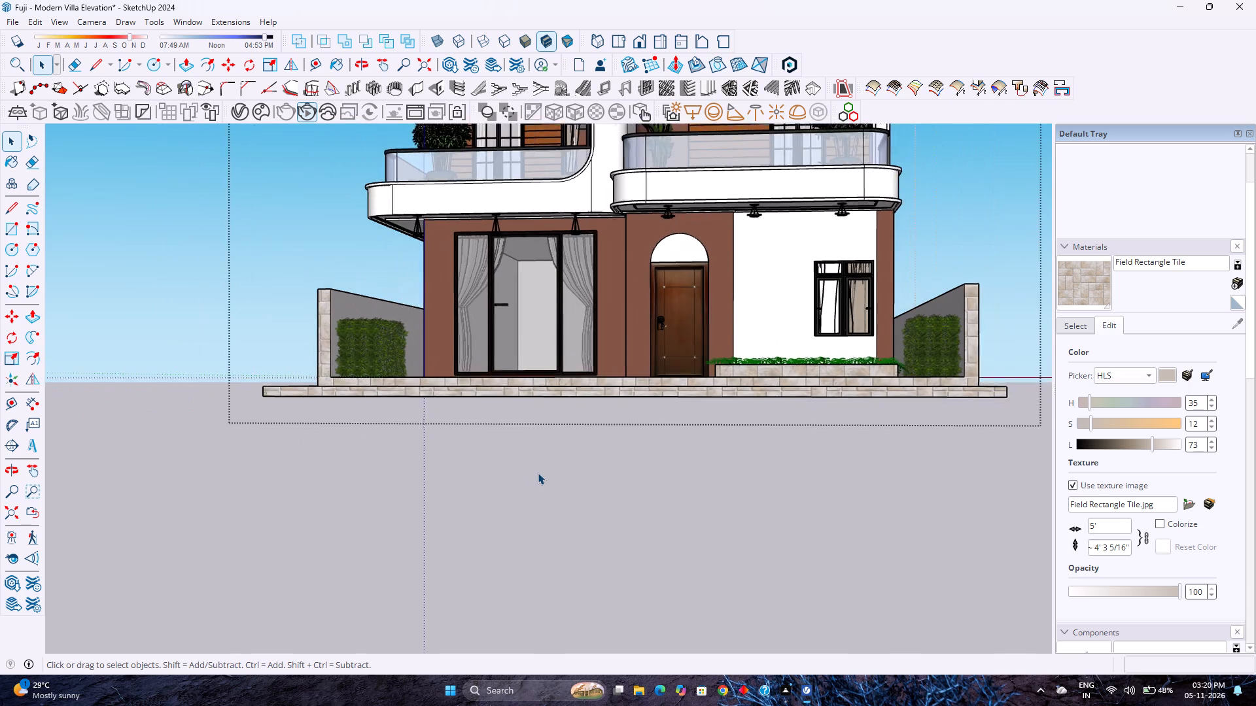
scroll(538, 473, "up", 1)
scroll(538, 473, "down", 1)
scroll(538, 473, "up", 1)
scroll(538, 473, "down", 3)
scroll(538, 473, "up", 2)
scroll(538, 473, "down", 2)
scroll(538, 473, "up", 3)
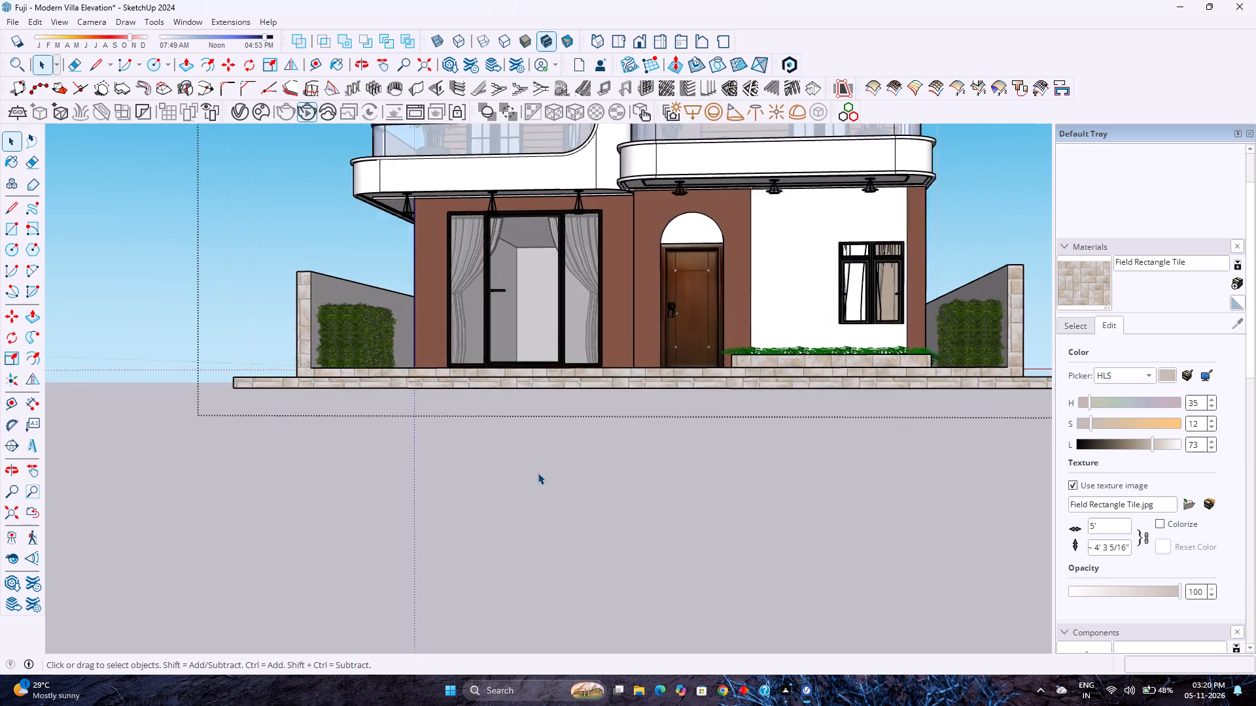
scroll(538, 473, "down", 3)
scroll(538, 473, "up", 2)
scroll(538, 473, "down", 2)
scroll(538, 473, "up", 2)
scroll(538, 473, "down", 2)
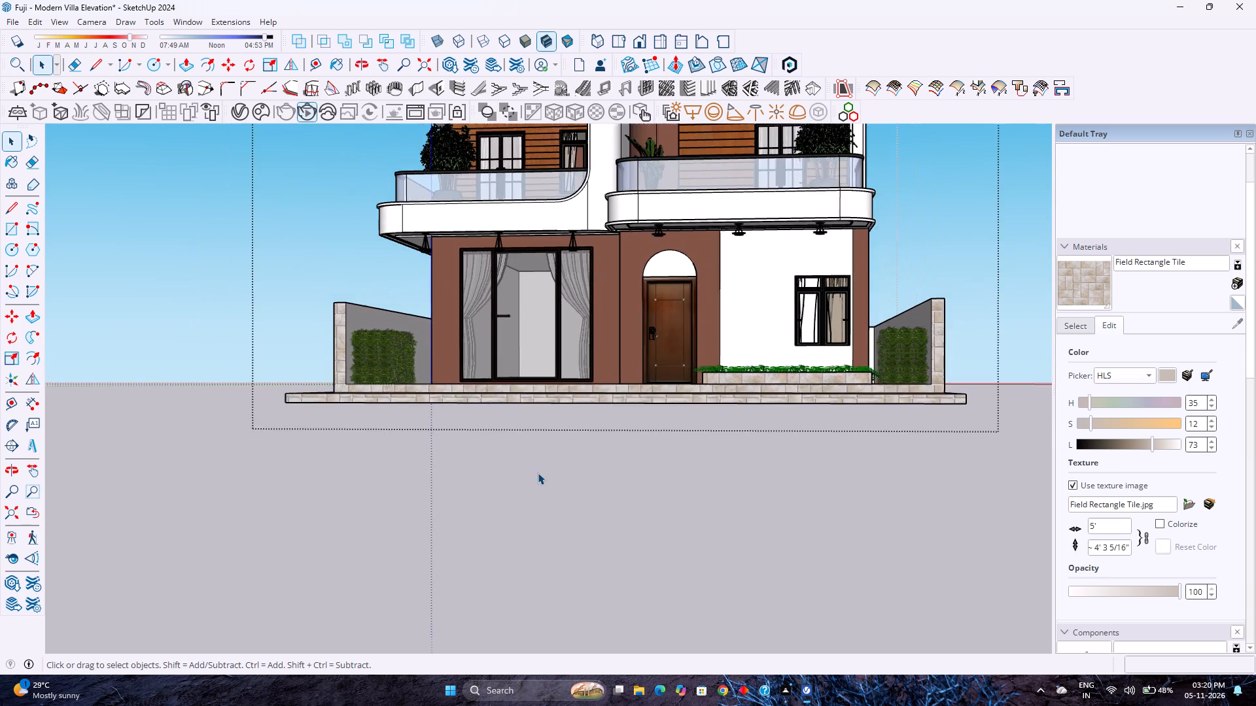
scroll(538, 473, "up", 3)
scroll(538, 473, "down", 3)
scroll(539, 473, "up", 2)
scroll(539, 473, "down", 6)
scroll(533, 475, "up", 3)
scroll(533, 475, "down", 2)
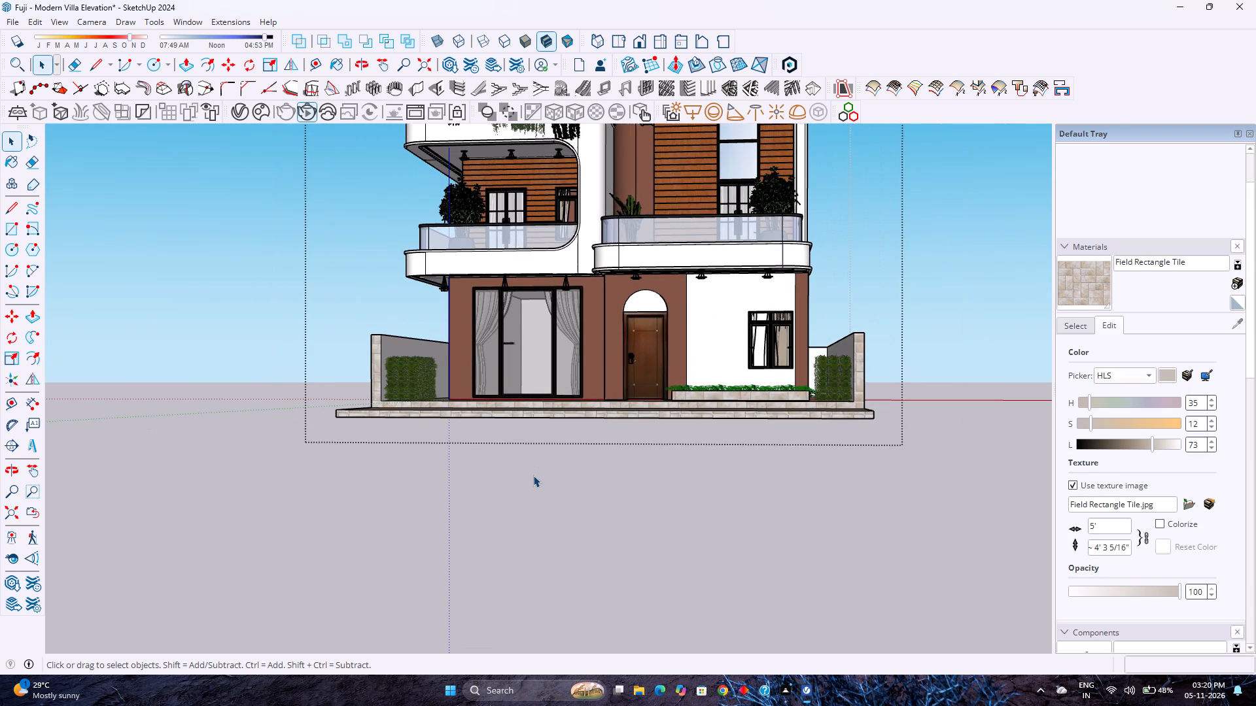
Examine the complete villa from farther back at the front and from a slightly elevated angle.
scroll(533, 475, "down", 4)
scroll(533, 475, "up", 2)
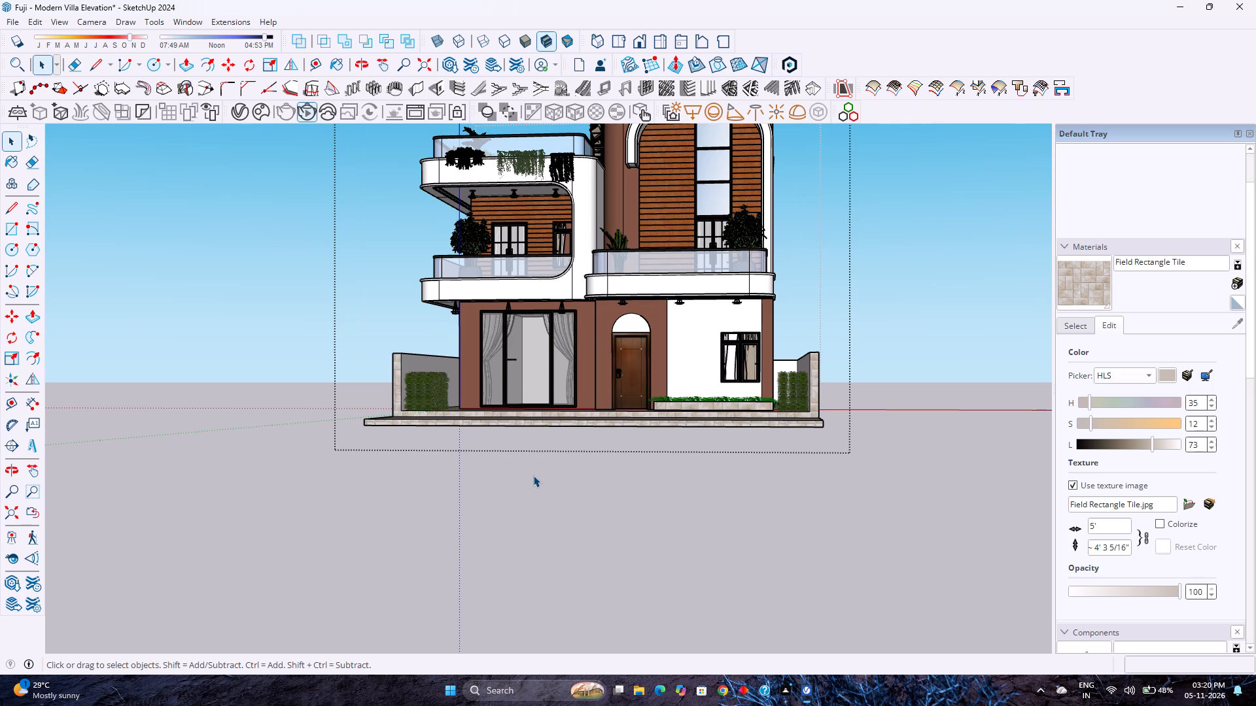
scroll(536, 462, "down", 10)
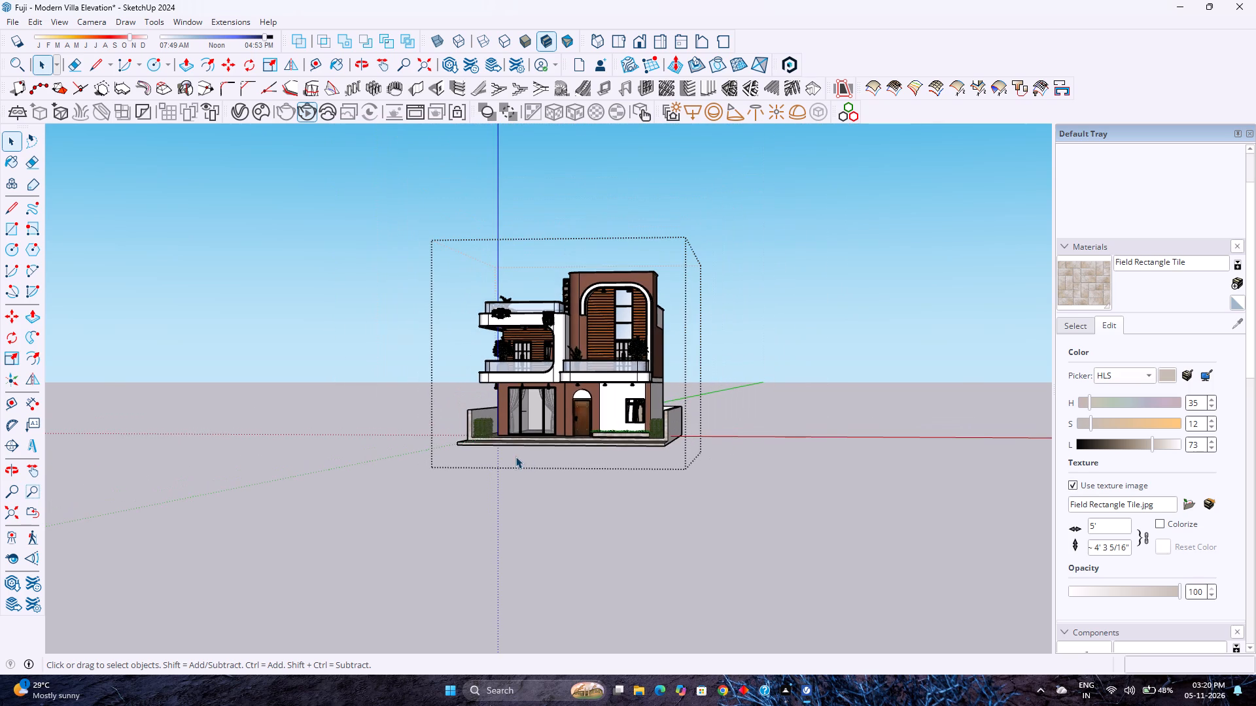
scroll(532, 286, "up", 6)
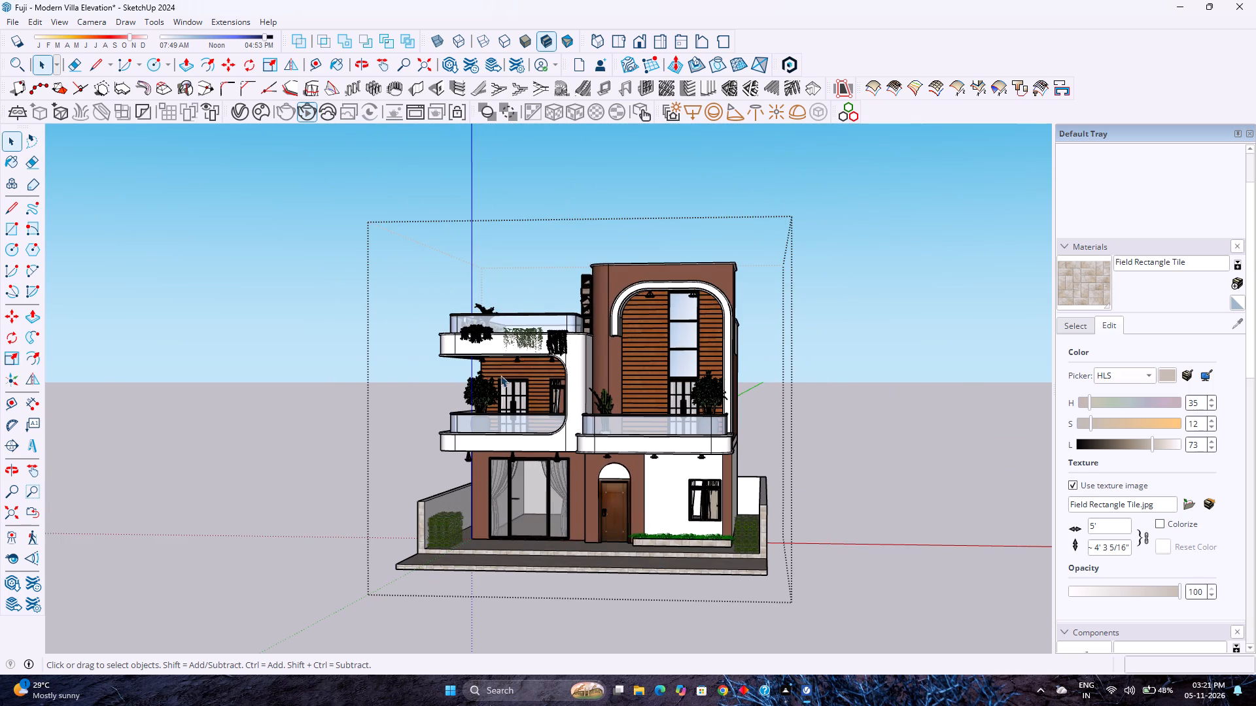
Examine the complete villa's front elevation from farther back and closer in, at eye level.
scroll(468, 350, "up", 6)
scroll(518, 400, "up", 2)
middle_click(518, 400)
middle_click(518, 400)
middle_click(518, 393)
middle_click(518, 393)
scroll(519, 384, "down", 14)
middle_click_drag(702, 385, 735, 375)
middle_click(736, 375)
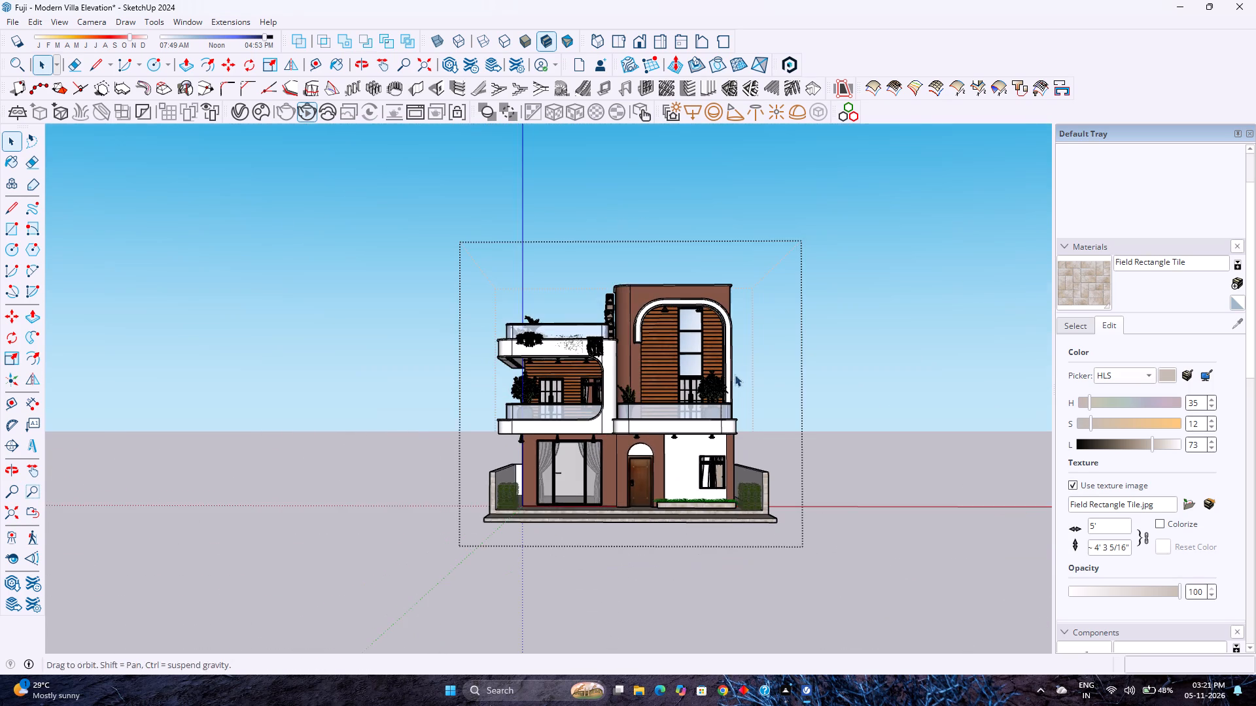
scroll(728, 375, "up", 2)
scroll(674, 403, "up", 2)
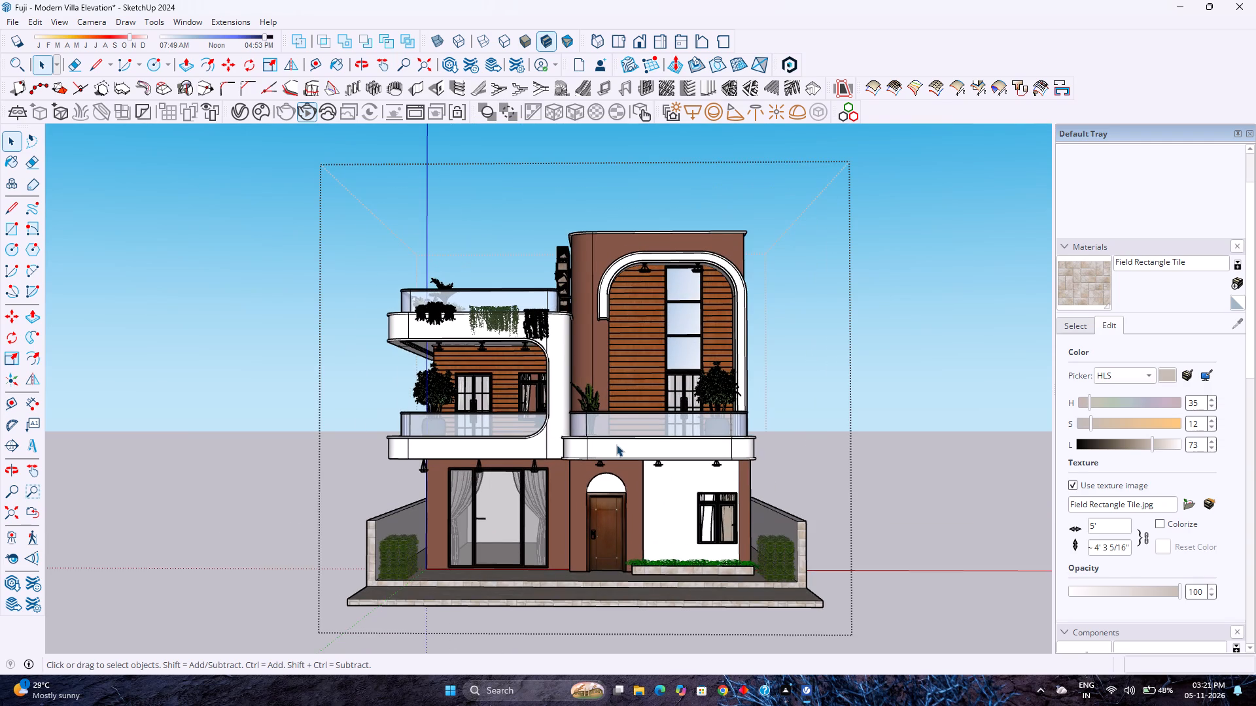
scroll(612, 445, "up", 2)
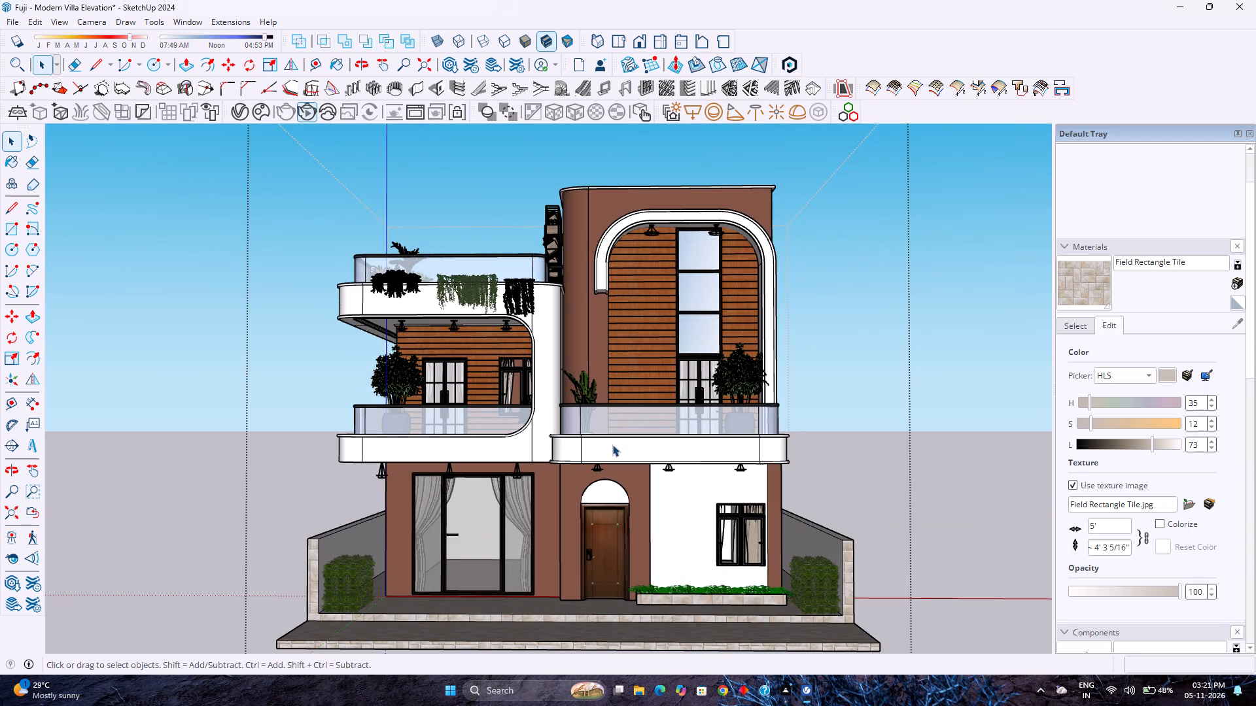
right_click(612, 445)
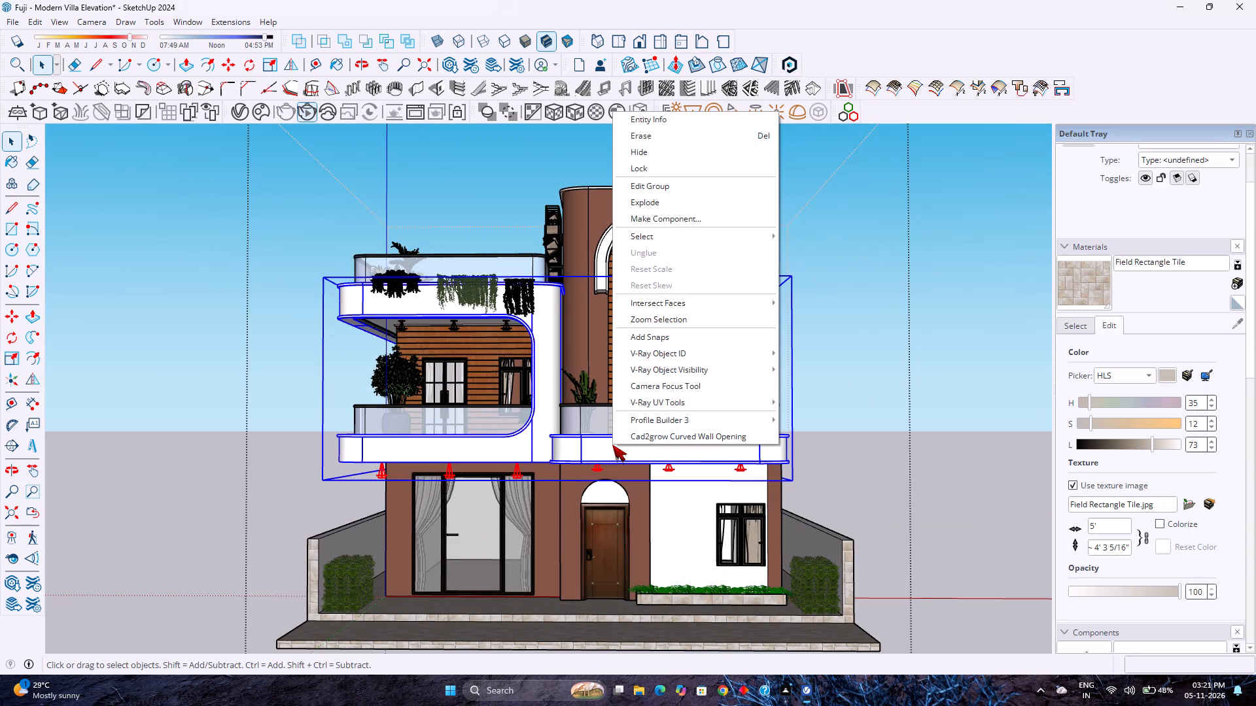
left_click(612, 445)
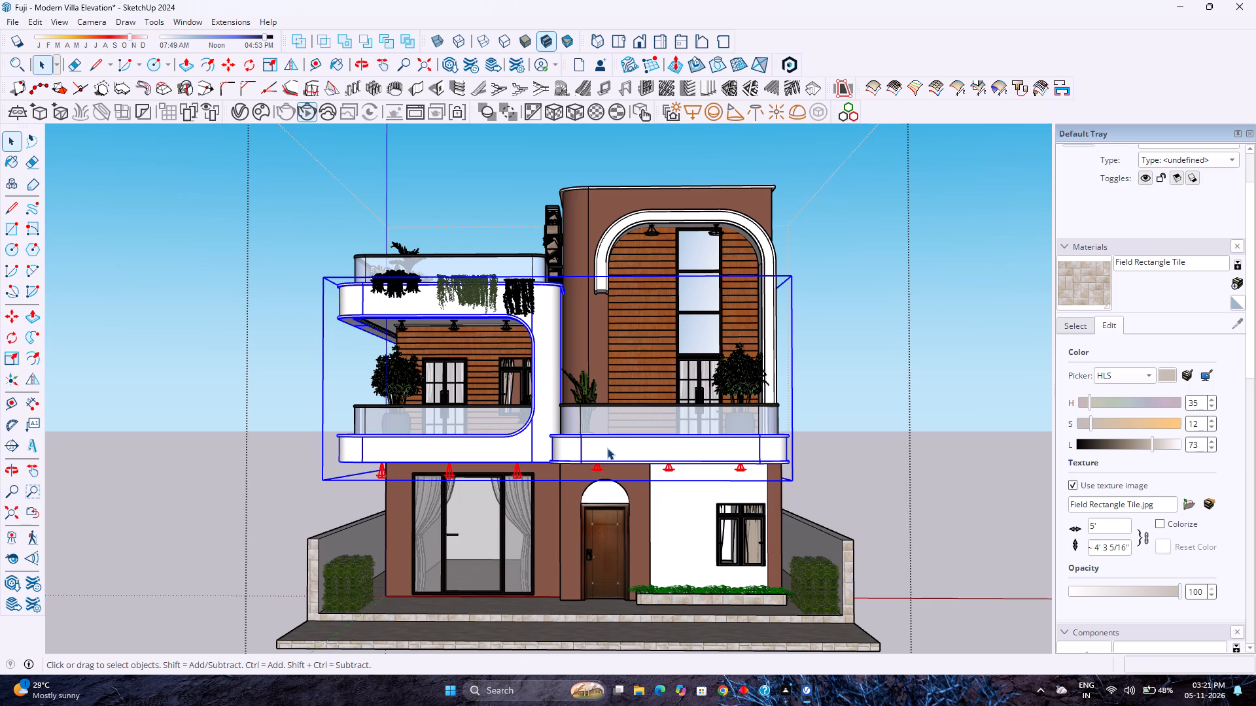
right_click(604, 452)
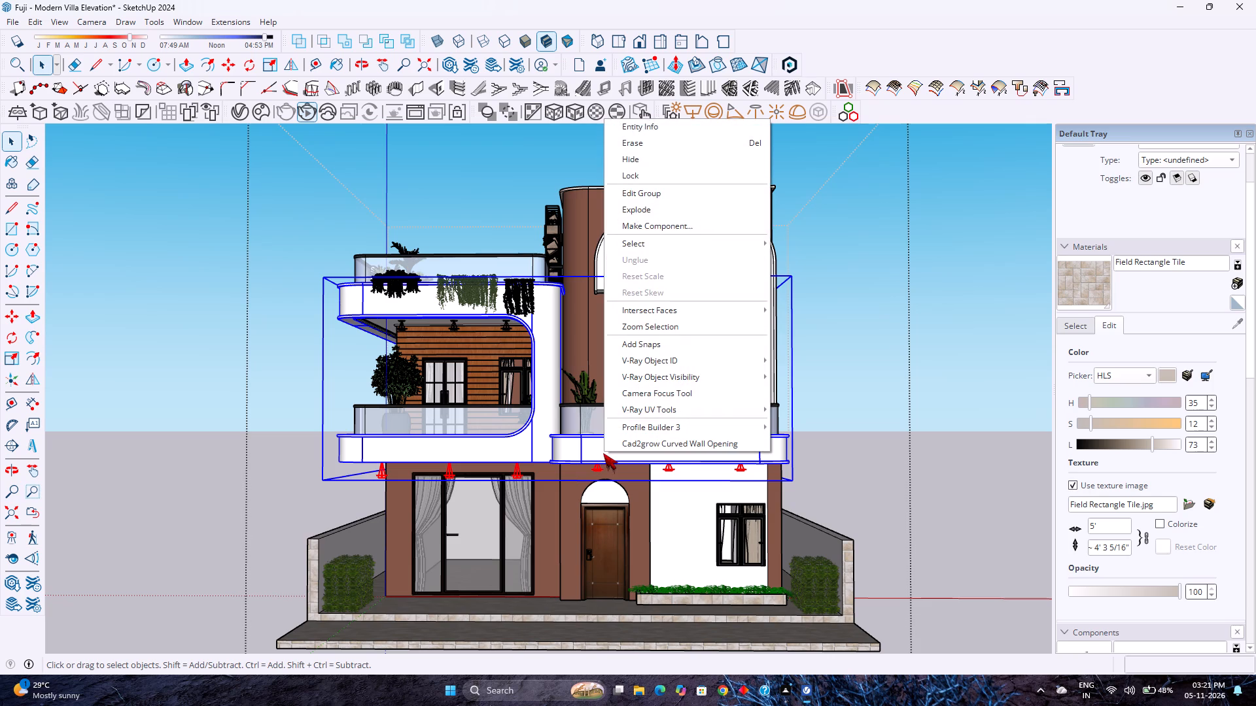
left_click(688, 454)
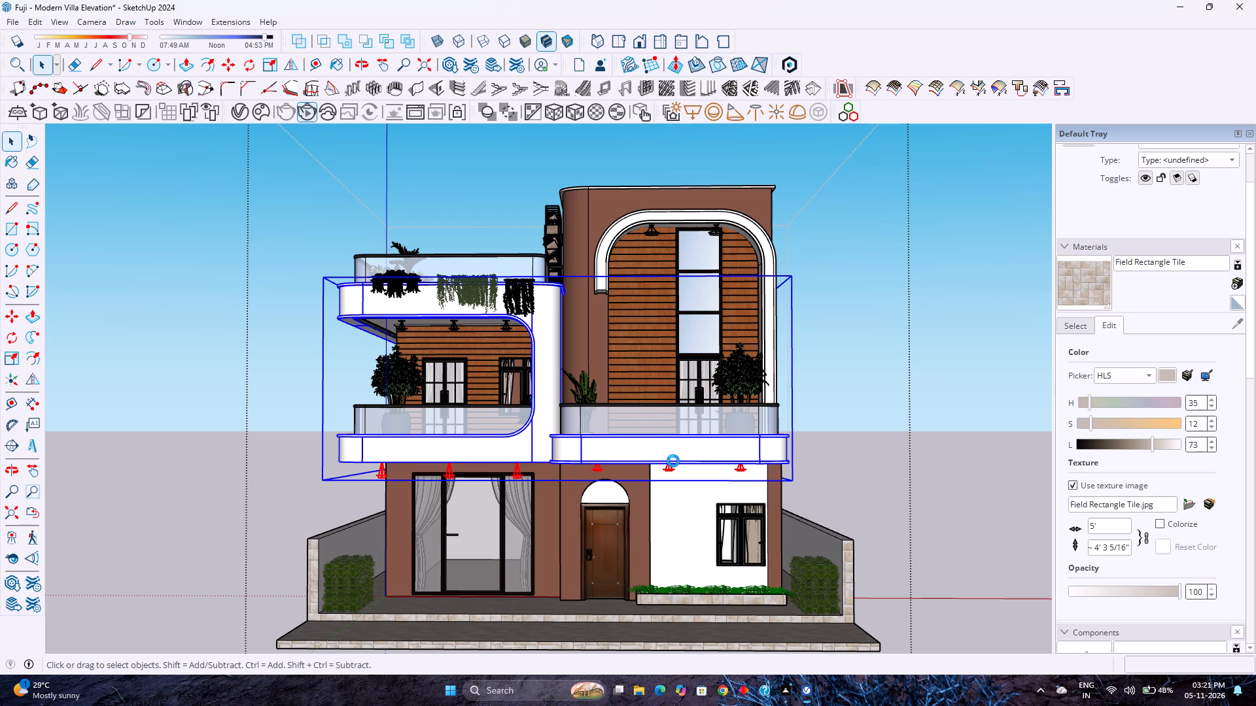
Examine the white first-floor balcony bands and the lamps beneath them up close and in the context of the facade.
scroll(672, 461, "down", 2)
scroll(672, 461, "up", 1)
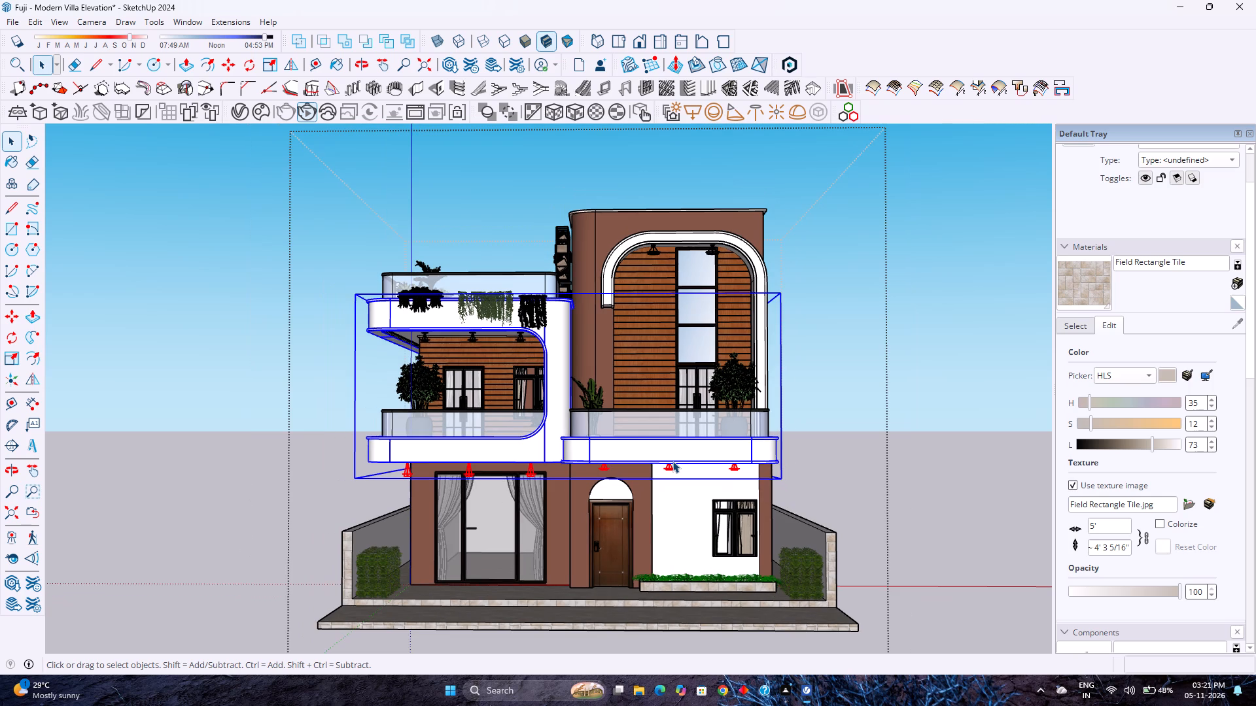
scroll(672, 461, "up", 1)
scroll(672, 461, "down", 1)
scroll(672, 461, "up", 6)
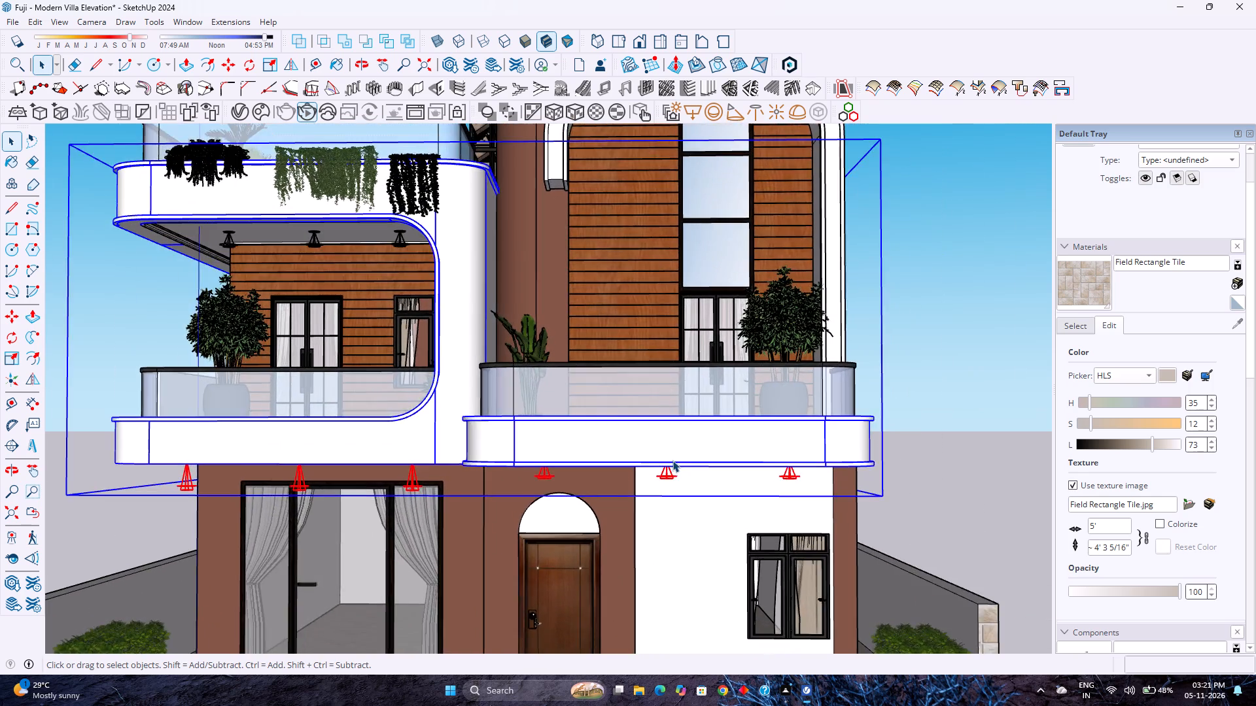
scroll(672, 460, "up", 8)
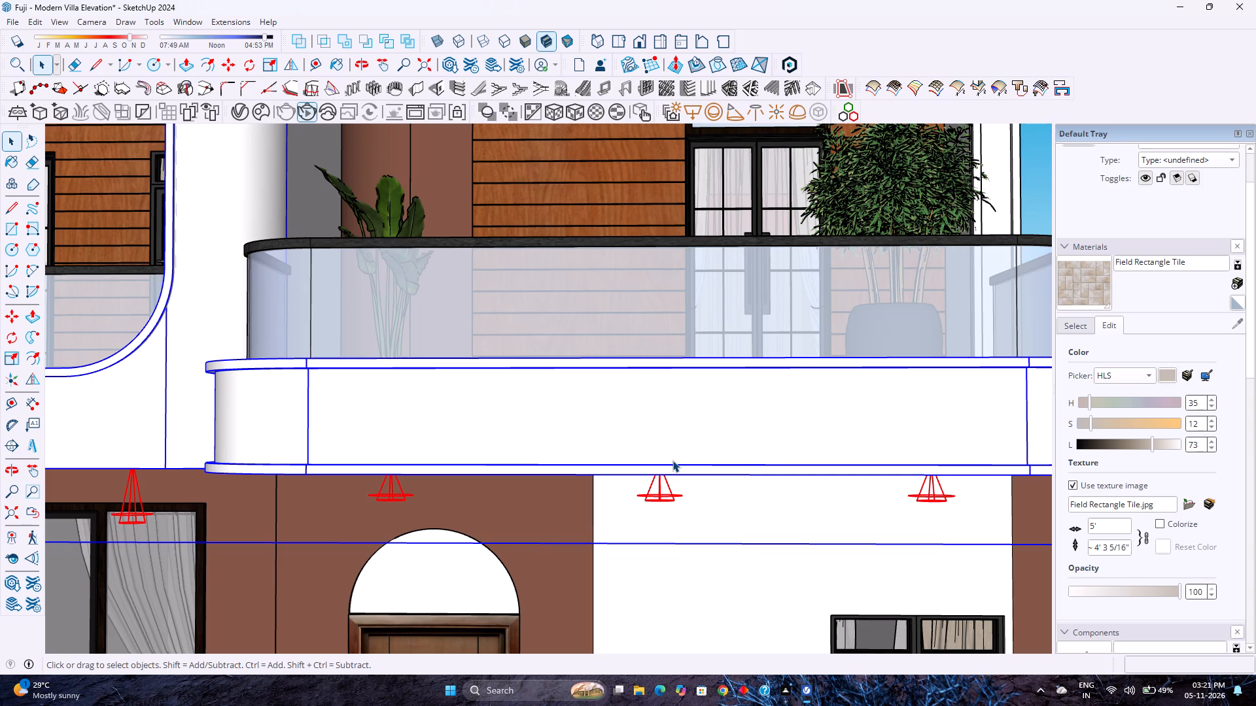
scroll(672, 460, "down", 2)
scroll(672, 461, "up", 3)
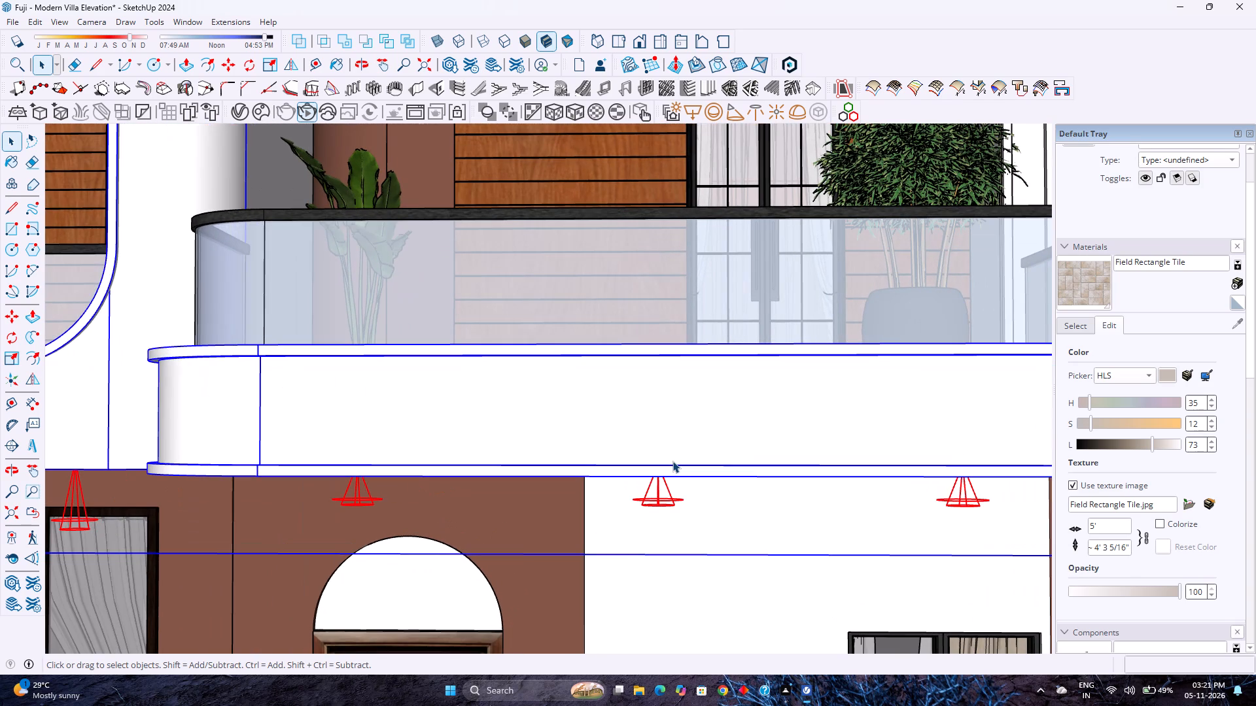
scroll(672, 461, "down", 3)
scroll(672, 463, "up", 3)
scroll(672, 463, "down", 3)
scroll(672, 464, "up", 1)
scroll(672, 464, "down", 3)
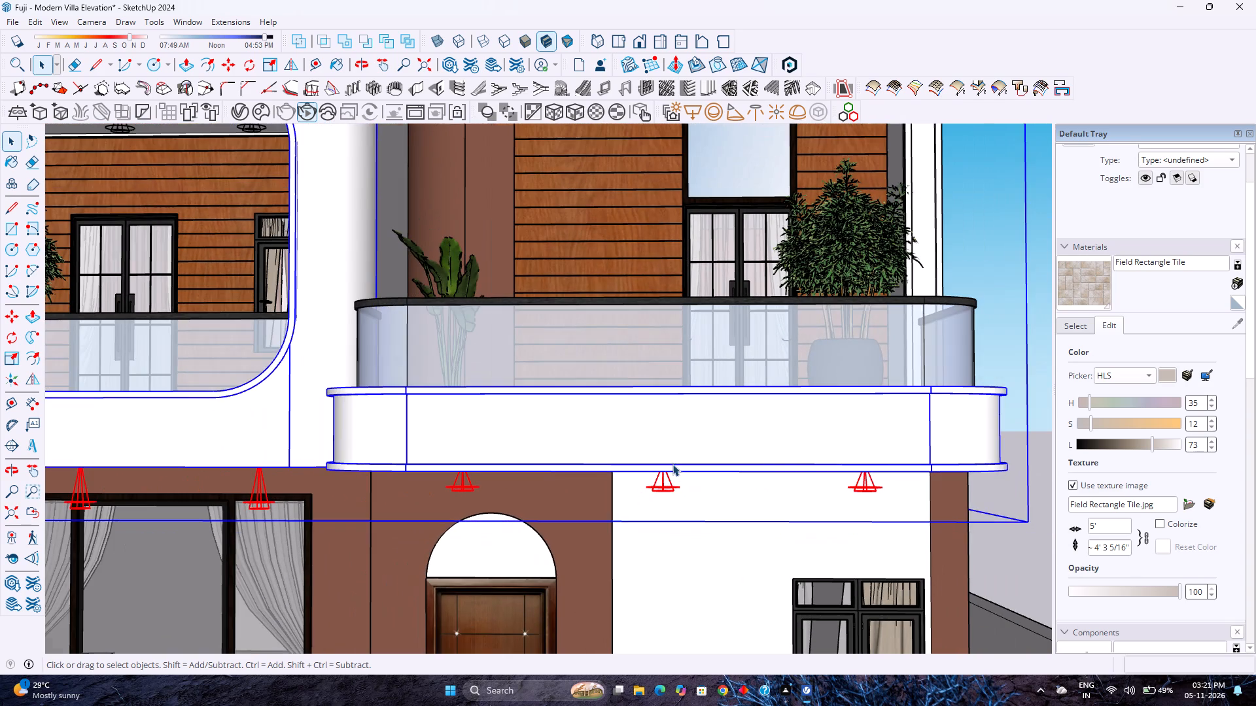
scroll(602, 463, "down", 10)
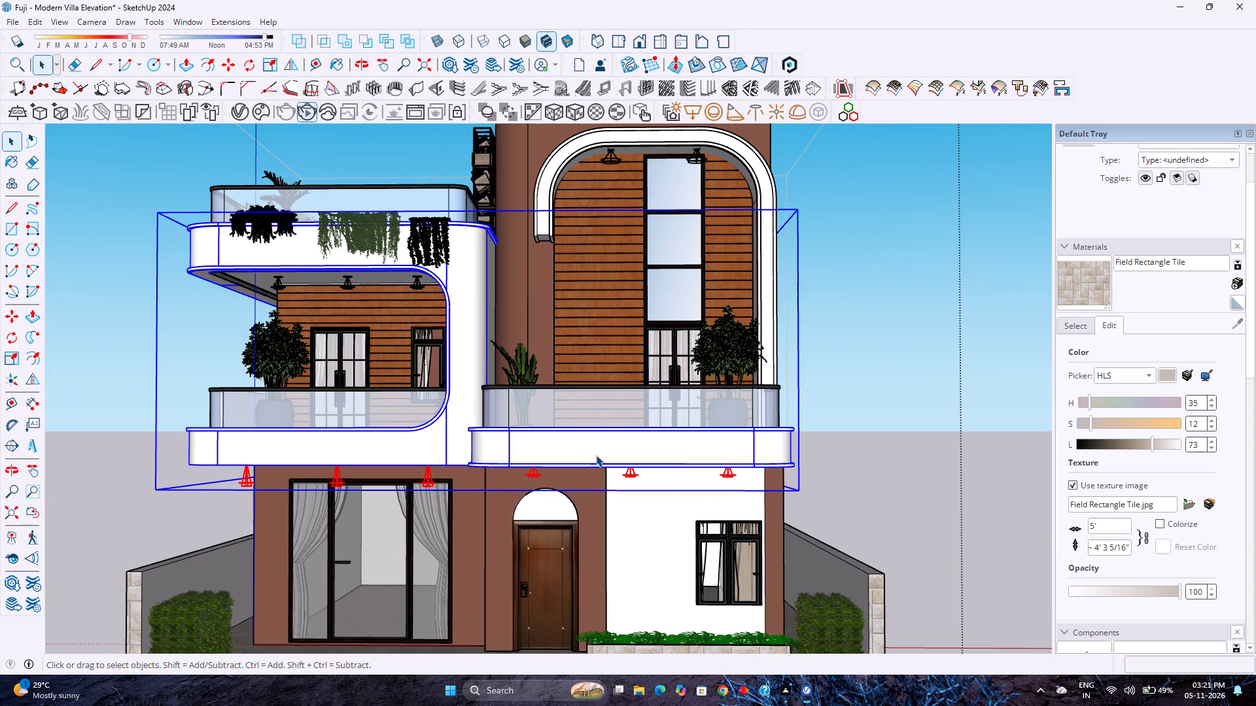
Inside the nested balcony group above the entrance door, select the white band's front face and choose the Asian Paints Chromatic material collection.
double_click(596, 455)
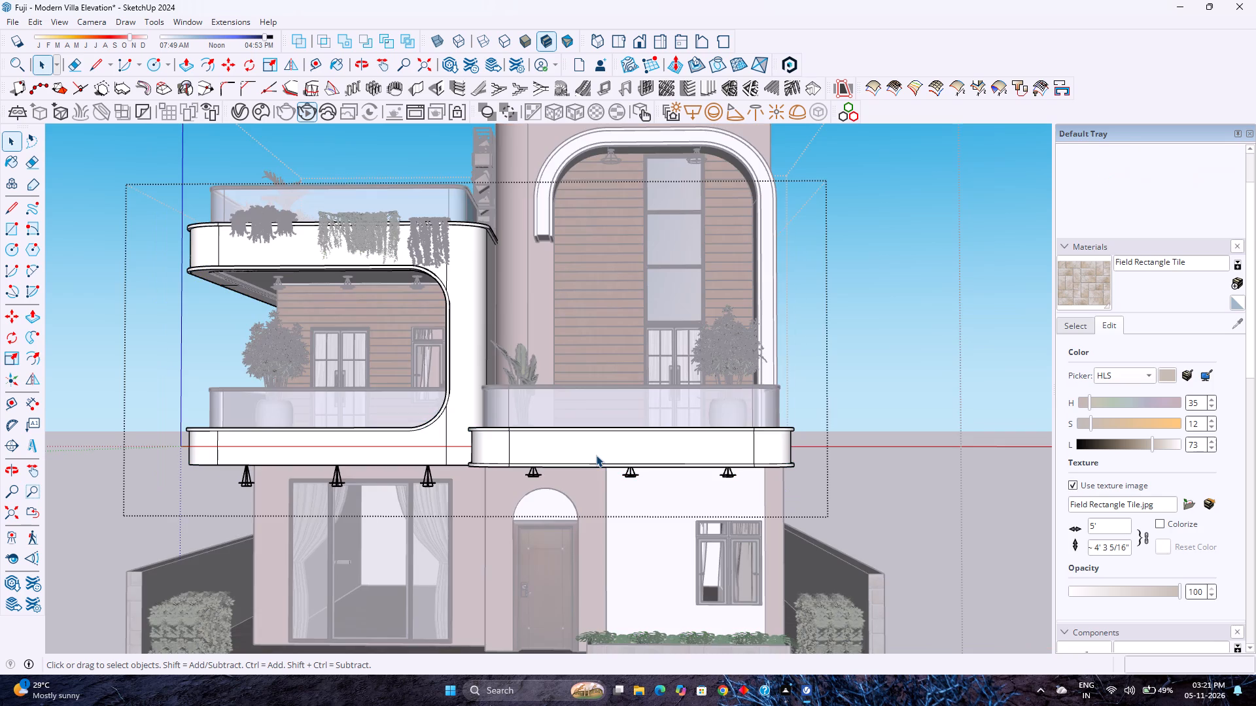
left_click(596, 455)
left_click(596, 455)
left_click(596, 455)
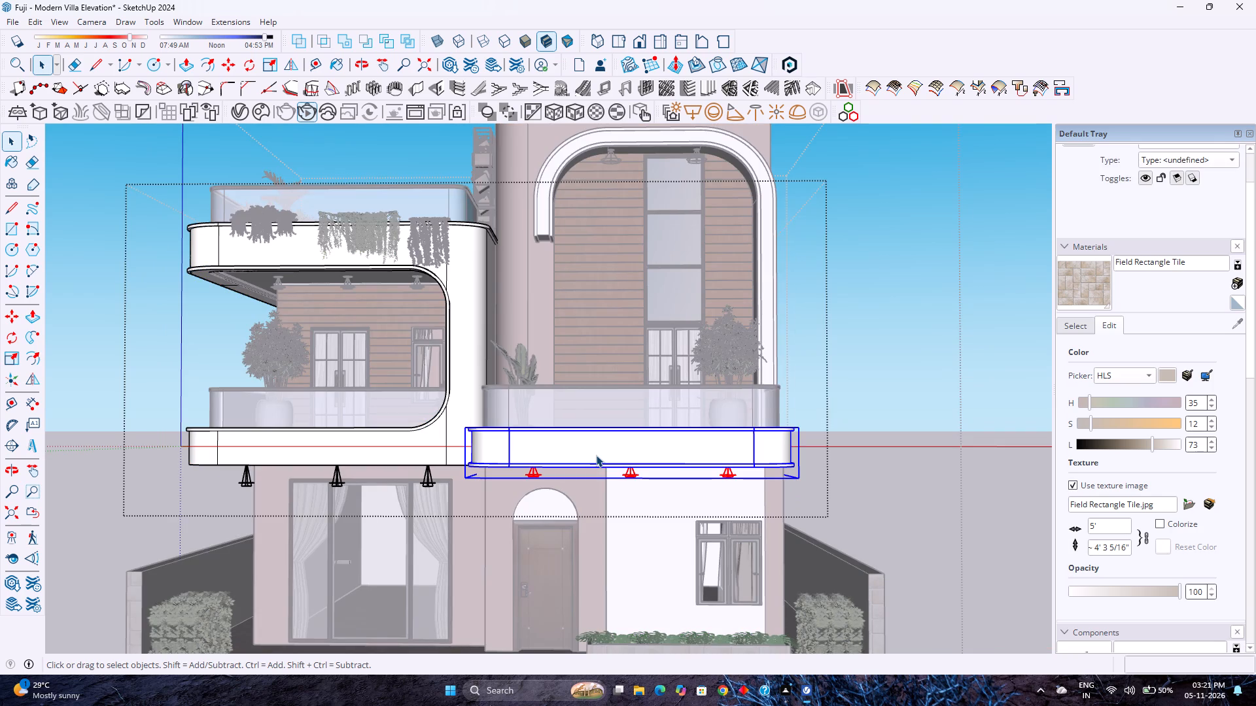
double_click(652, 453)
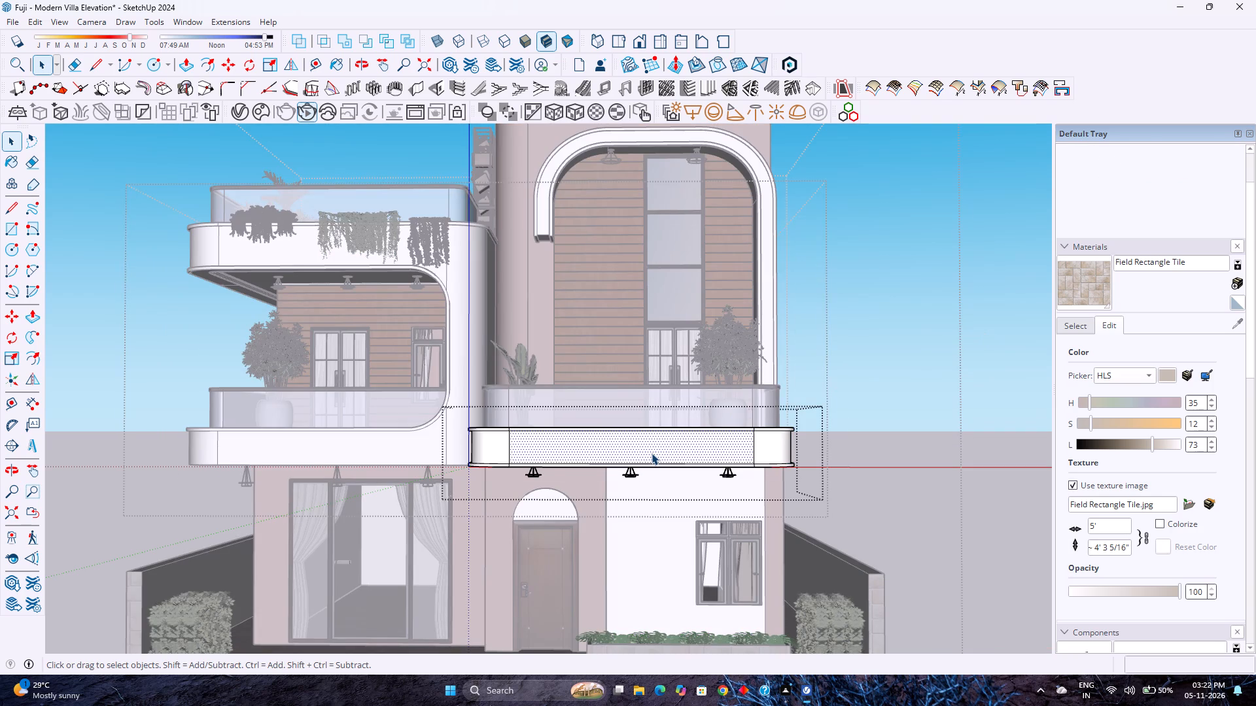
left_click(652, 453)
left_click(1082, 319)
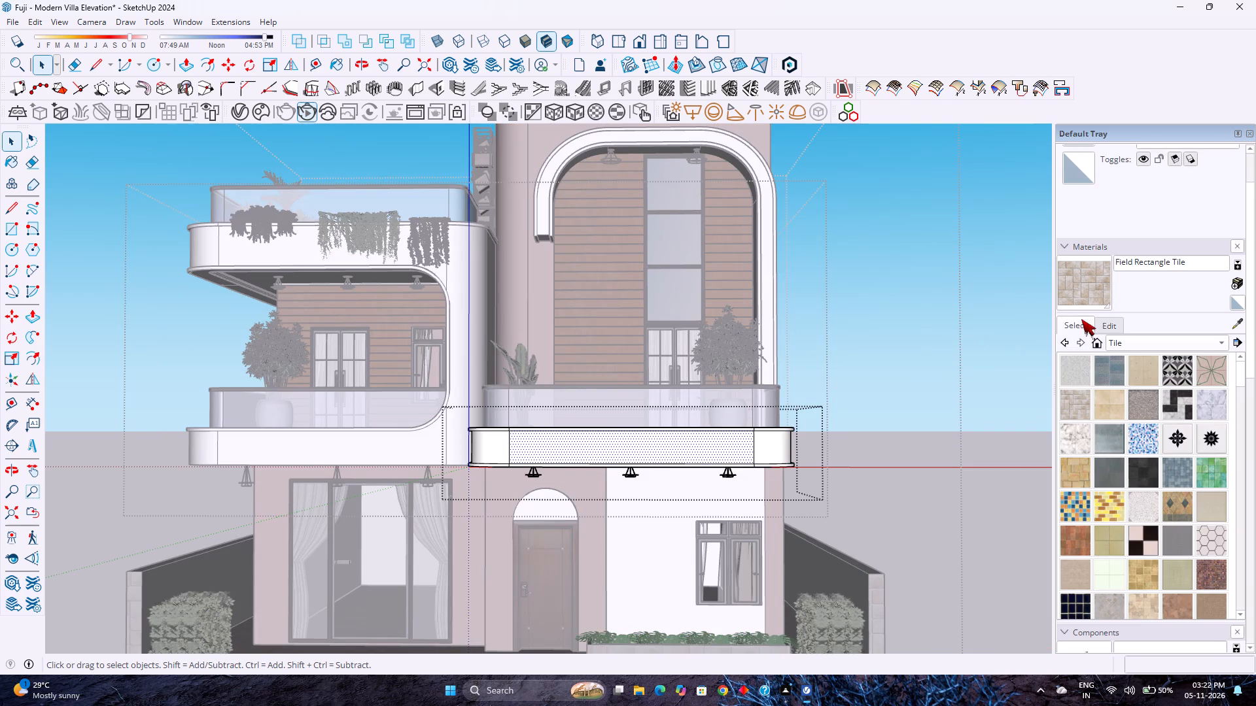
left_click(1149, 345)
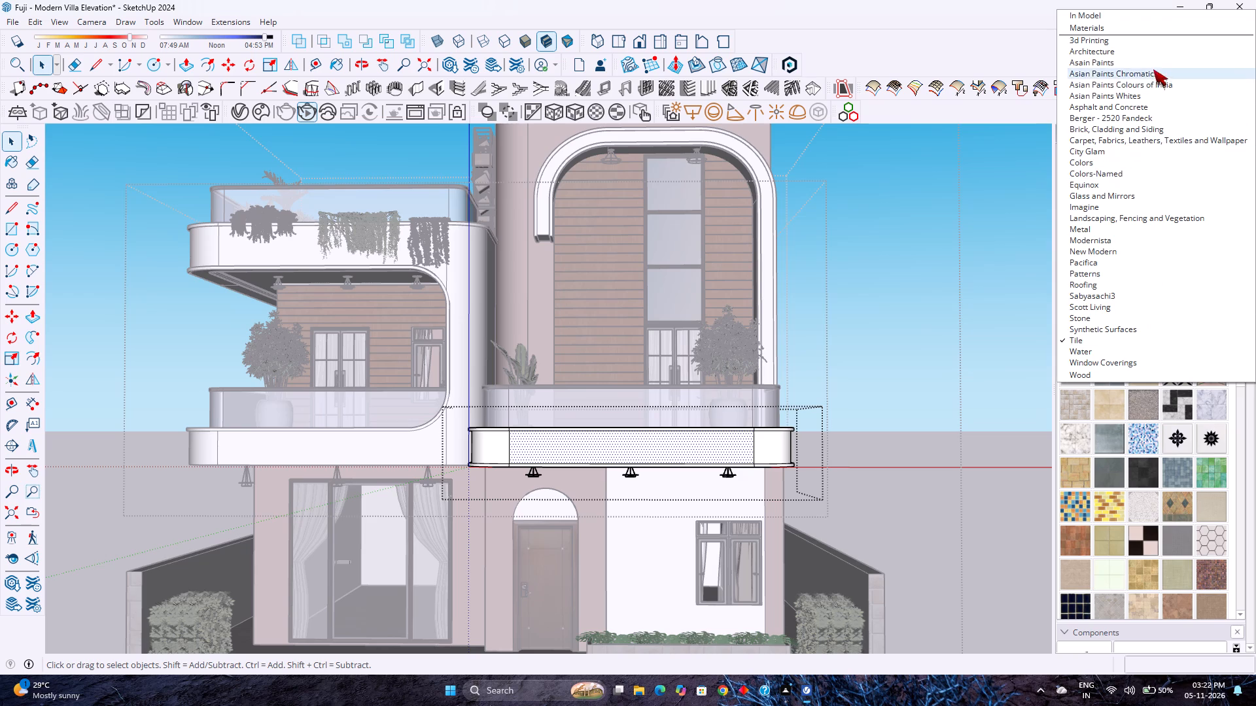
left_click(1153, 69)
left_click(916, 335)
left_click(921, 335)
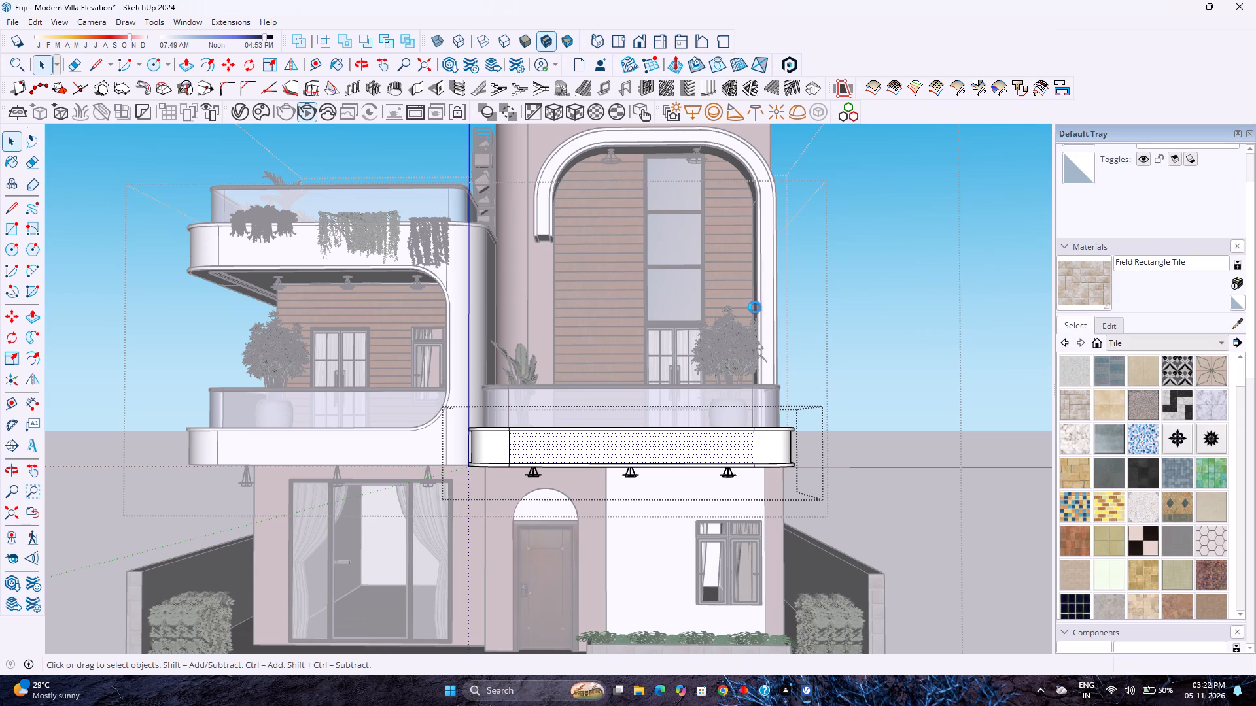
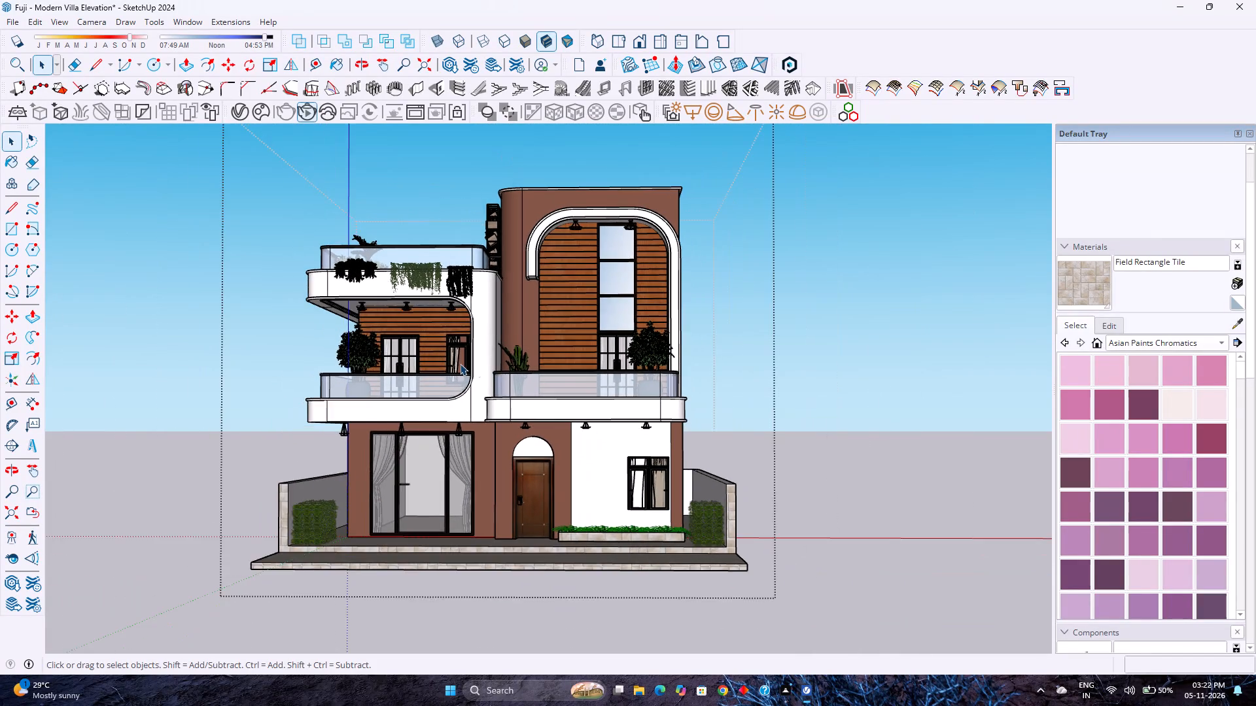
Examine the villa from an elevated corner angle and from the front, comparing the whole facade with its upper floors.
middle_click_drag(458, 363, 642, 458)
middle_click_drag(642, 457, 572, 438)
middle_click_drag(572, 438, 428, 409)
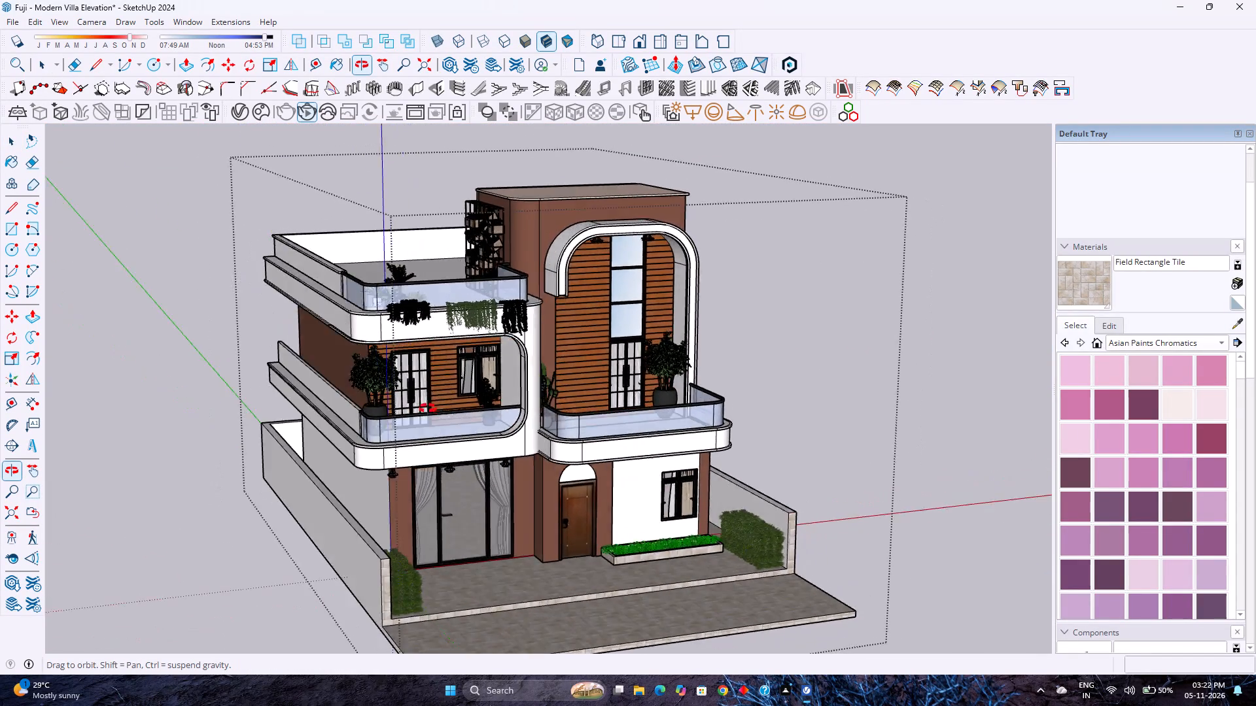
middle_click_drag(428, 409, 416, 408)
middle_click(416, 408)
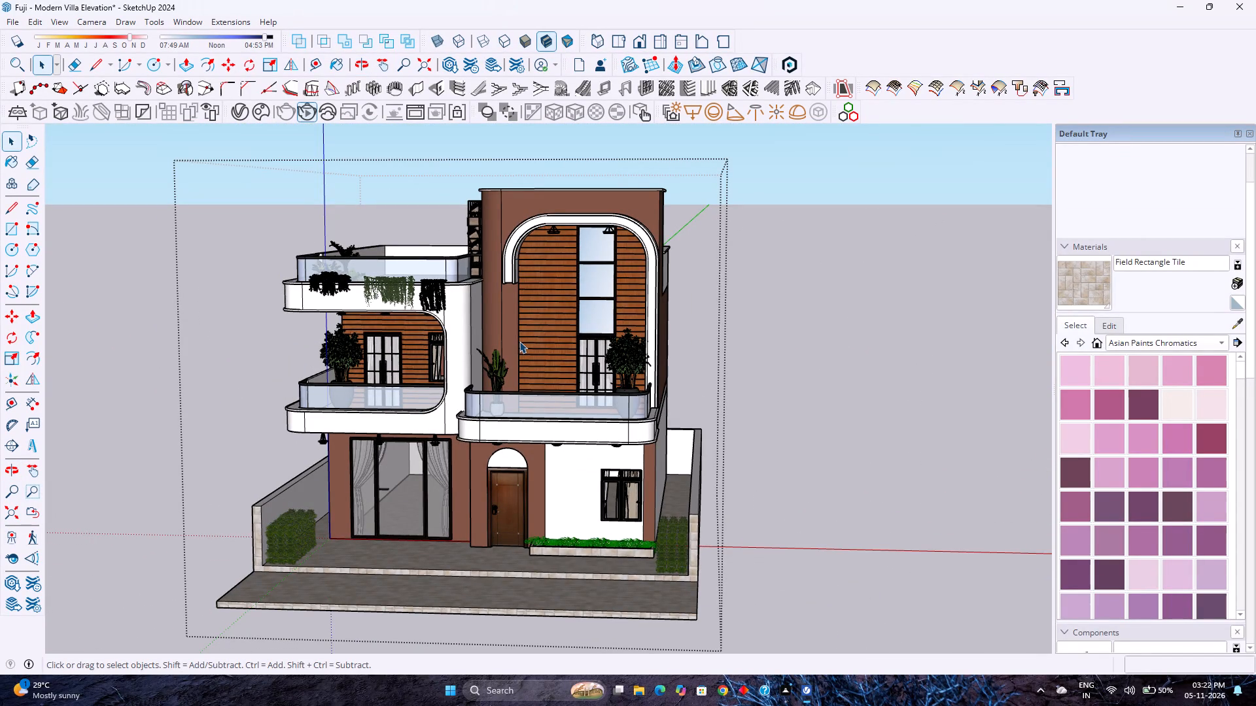
scroll(532, 339, "up", 5)
scroll(532, 339, "down", 3)
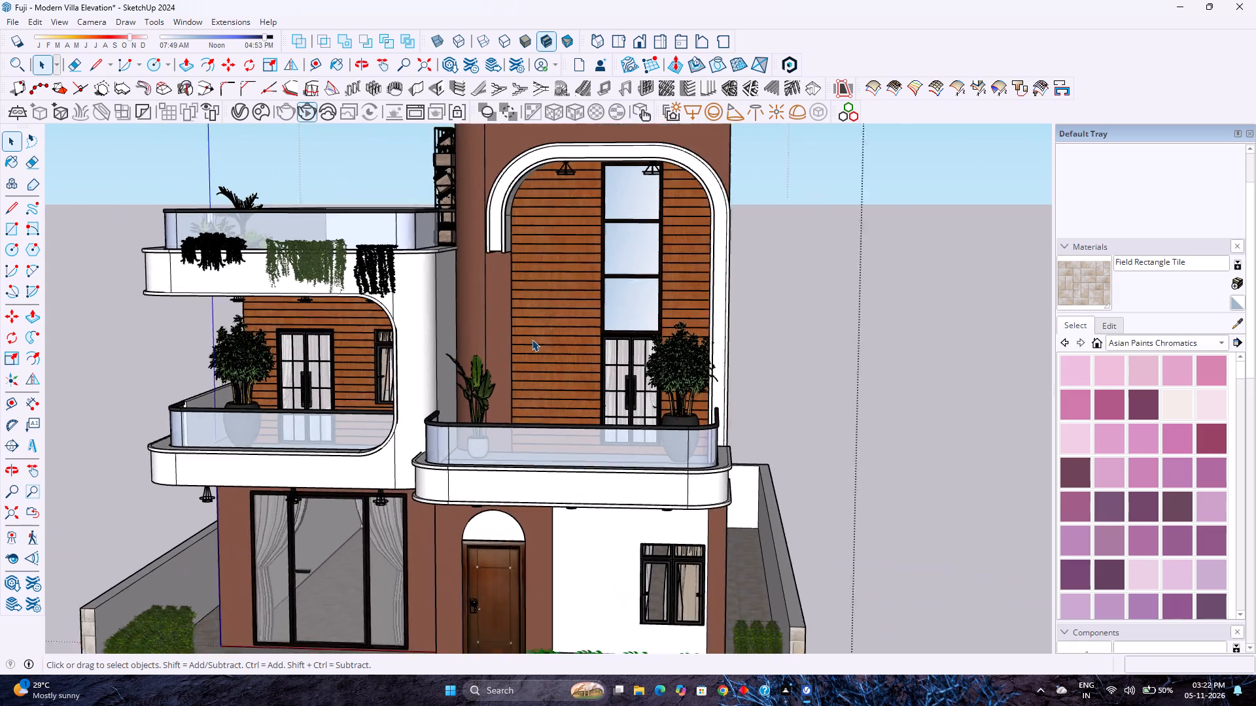
scroll(532, 339, "down", 3)
scroll(532, 339, "up", 3)
scroll(532, 339, "down", 4)
scroll(532, 339, "up", 3)
scroll(532, 339, "down", 3)
scroll(532, 339, "up", 4)
scroll(532, 339, "down", 4)
scroll(533, 339, "up", 4)
scroll(533, 339, "down", 4)
scroll(533, 339, "up", 4)
scroll(533, 339, "down", 5)
scroll(533, 339, "up", 1)
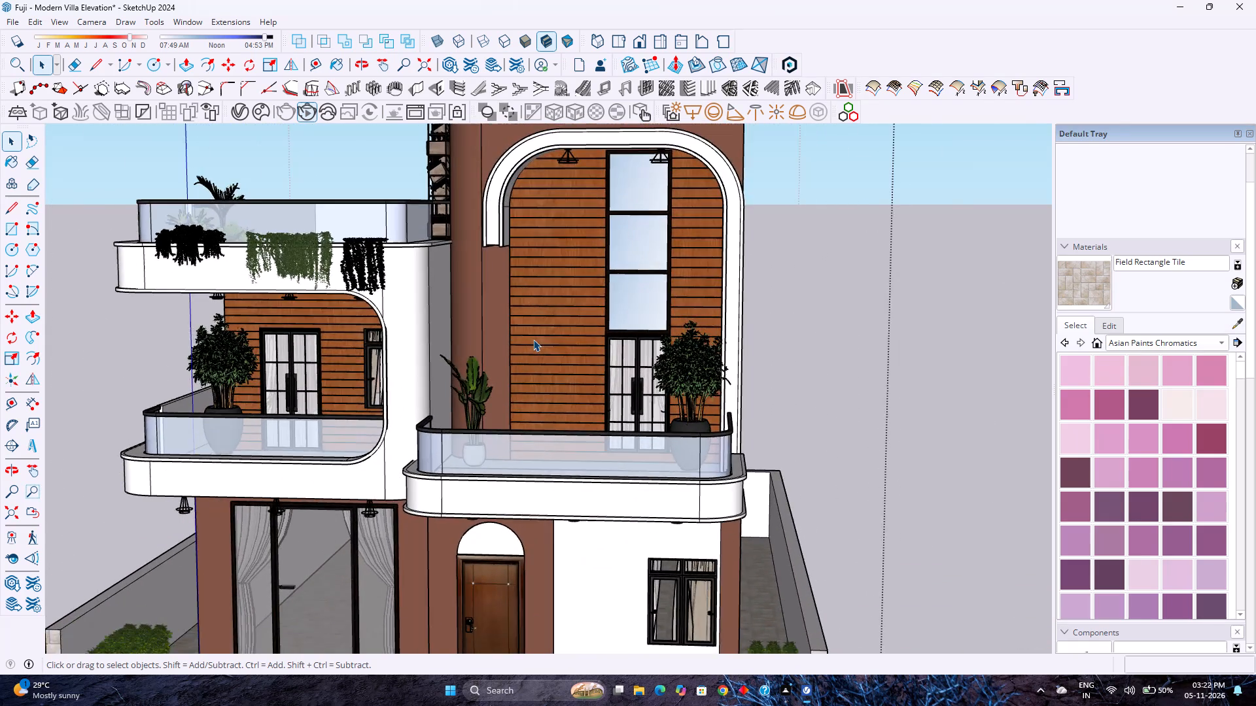
scroll(533, 339, "up", 3)
scroll(535, 339, "down", 3)
scroll(535, 339, "up", 3)
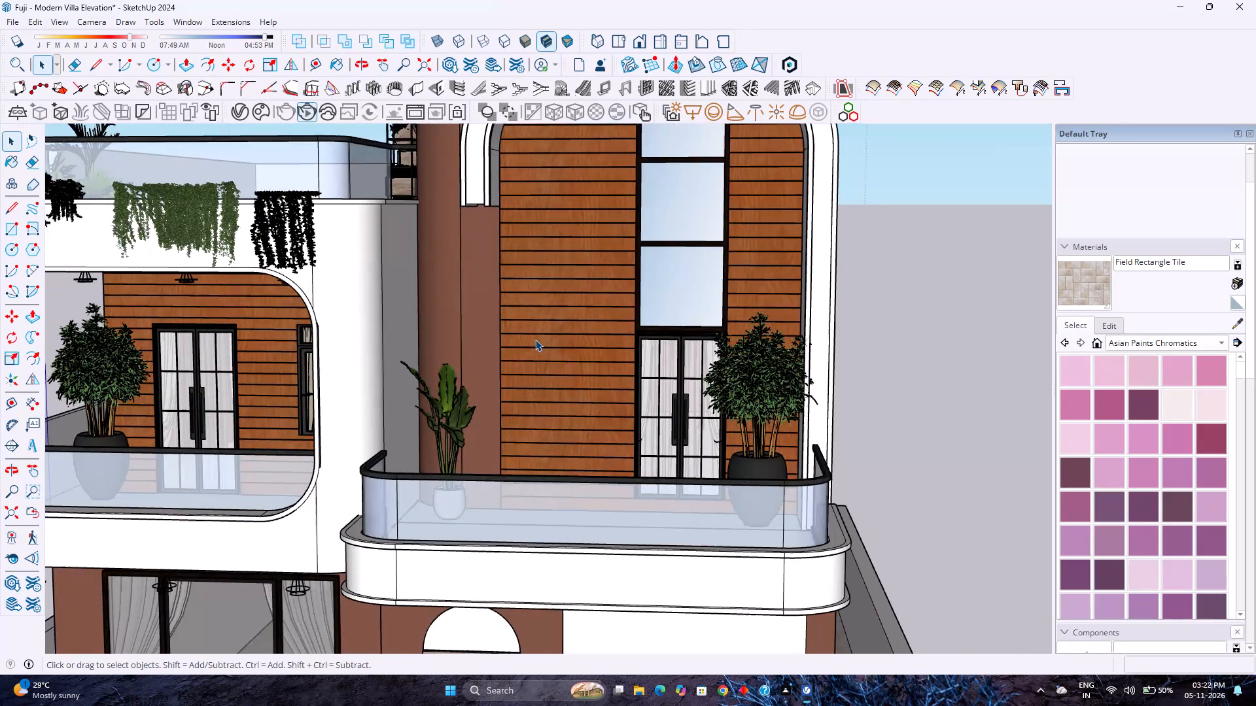
scroll(537, 335, "down", 2)
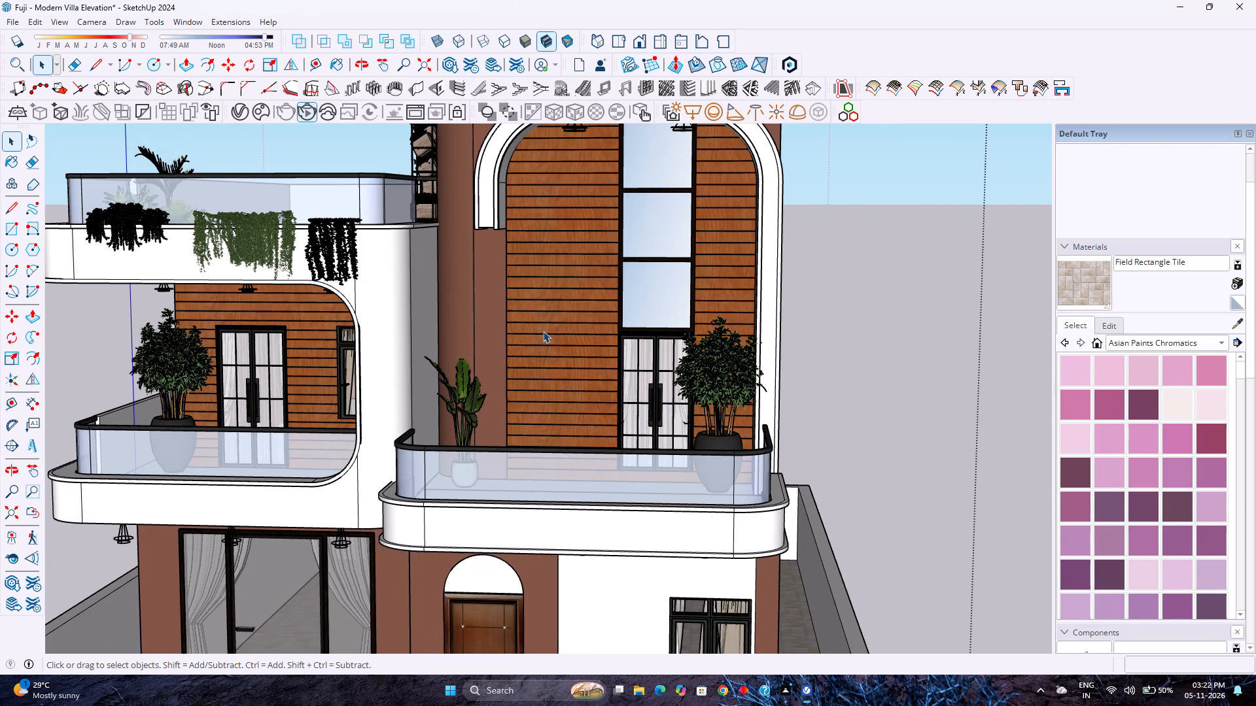
scroll(548, 334, "down", 1)
scroll(548, 334, "up", 2)
scroll(549, 338, "down", 4)
scroll(550, 340, "up", 3)
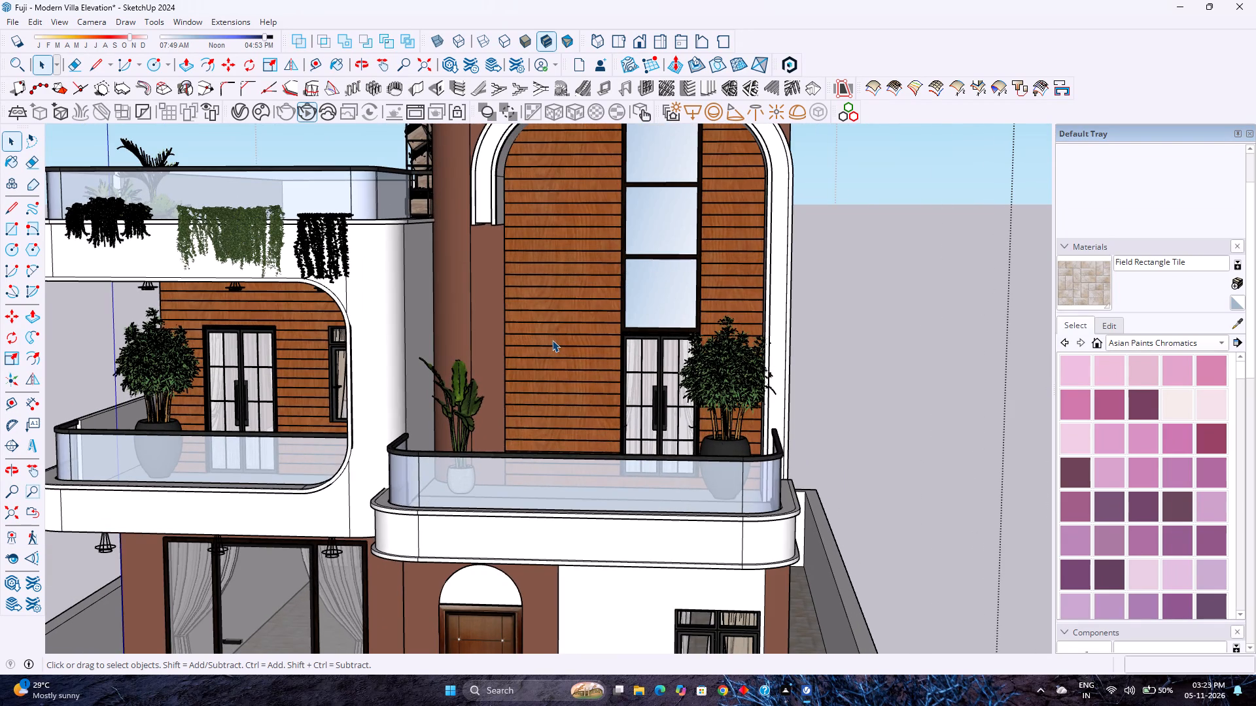
scroll(552, 338, "down", 3)
scroll(552, 338, "up", 1)
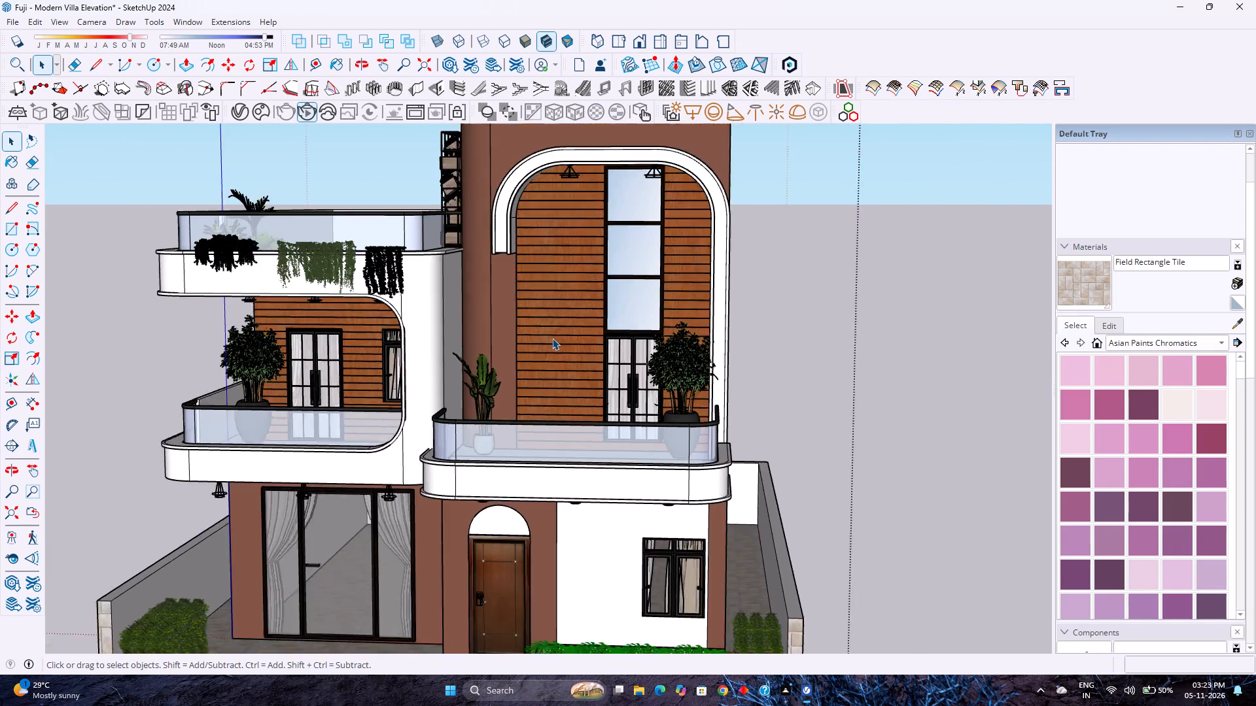
scroll(552, 338, "up", 2)
scroll(552, 338, "down", 3)
scroll(552, 338, "up", 3)
scroll(552, 338, "down", 3)
scroll(552, 338, "up", 3)
scroll(552, 338, "down", 3)
scroll(552, 338, "up", 1)
Examine the balcony above the entrance up close, including its white band, glass railing, plants and wood-clad wall.
scroll(561, 357, "up", 2)
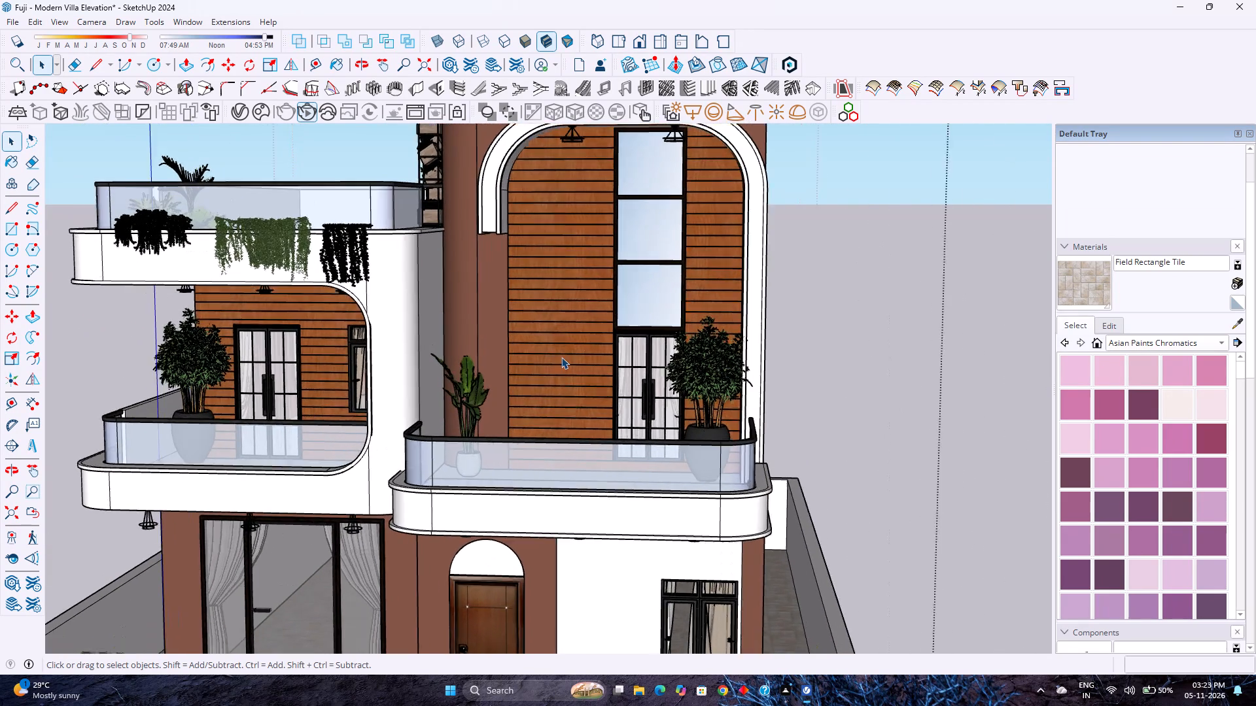
scroll(561, 357, "up", 1)
scroll(561, 357, "down", 3)
scroll(557, 335, "up", 2)
scroll(546, 305, "down", 3)
scroll(546, 305, "up", 4)
scroll(546, 305, "down", 4)
scroll(546, 305, "up", 3)
scroll(546, 303, "down", 1)
scroll(566, 351, "up", 2)
scroll(569, 346, "down", 1)
scroll(567, 318, "up", 1)
scroll(564, 311, "down", 2)
scroll(562, 284, "up", 4)
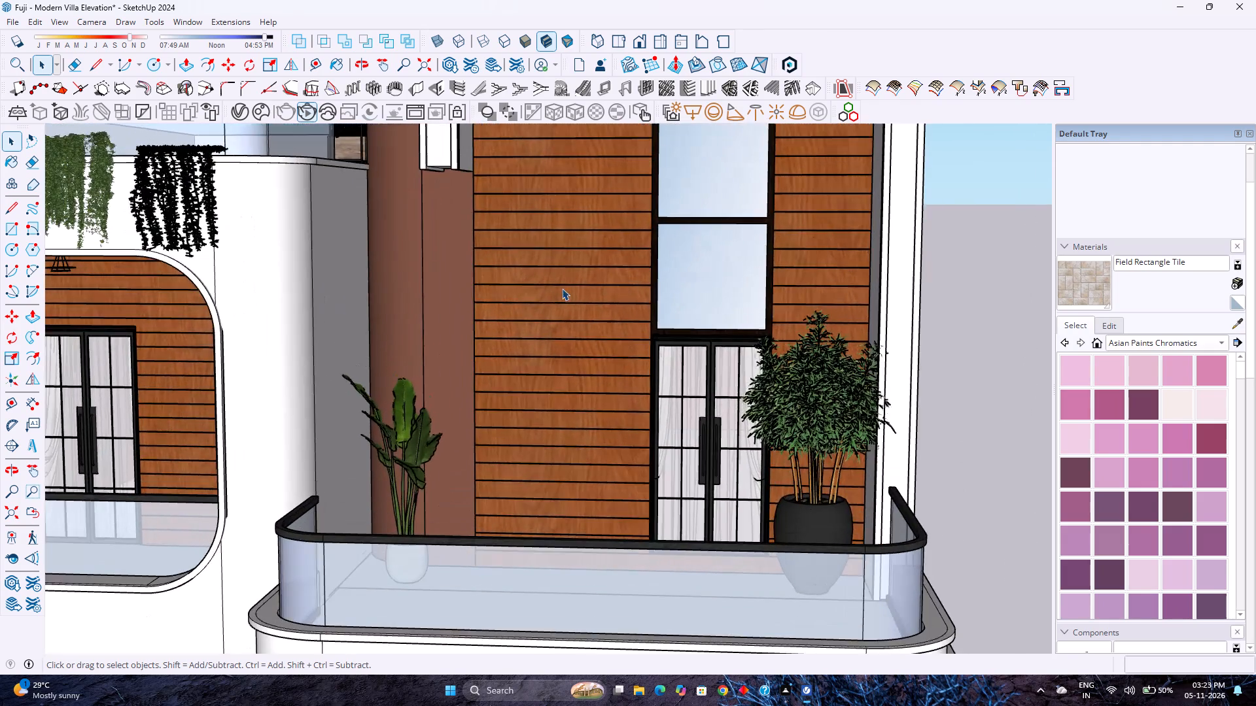
scroll(562, 294, "up", 1)
scroll(563, 309, "down", 4)
scroll(563, 309, "up", 3)
scroll(563, 309, "down", 2)
scroll(565, 311, "up", 3)
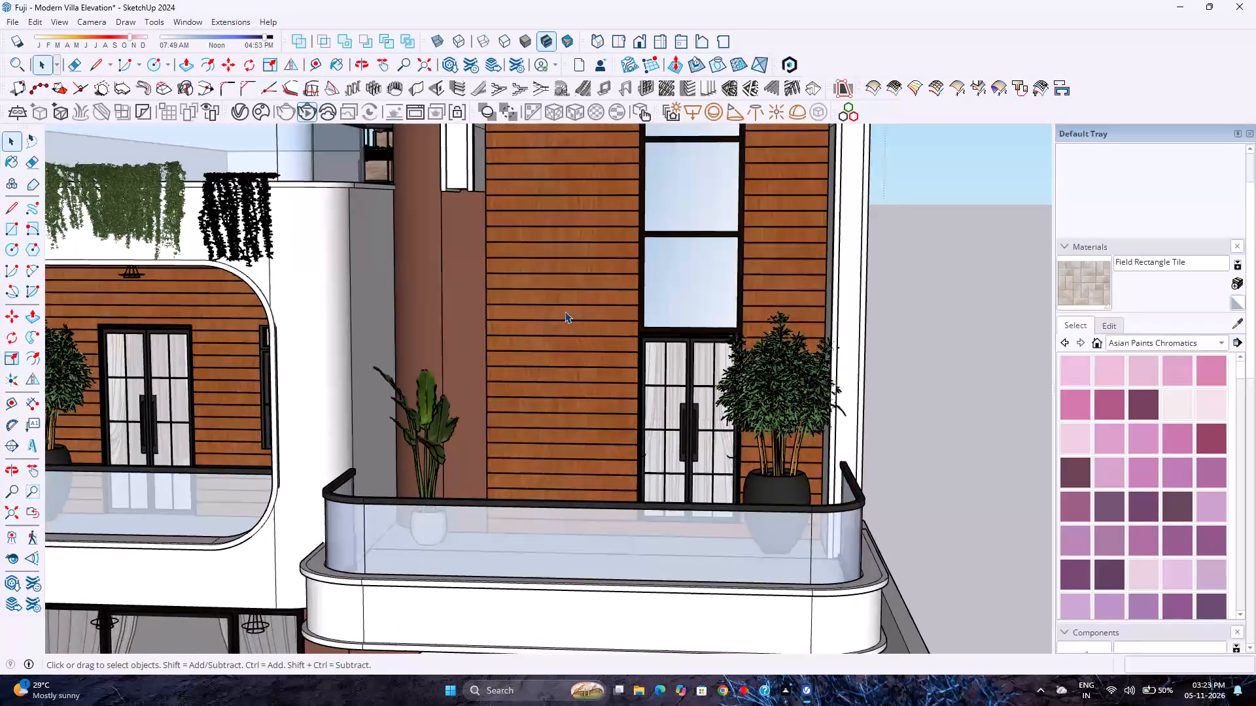
scroll(570, 329, "down", 2)
scroll(570, 330, "up", 1)
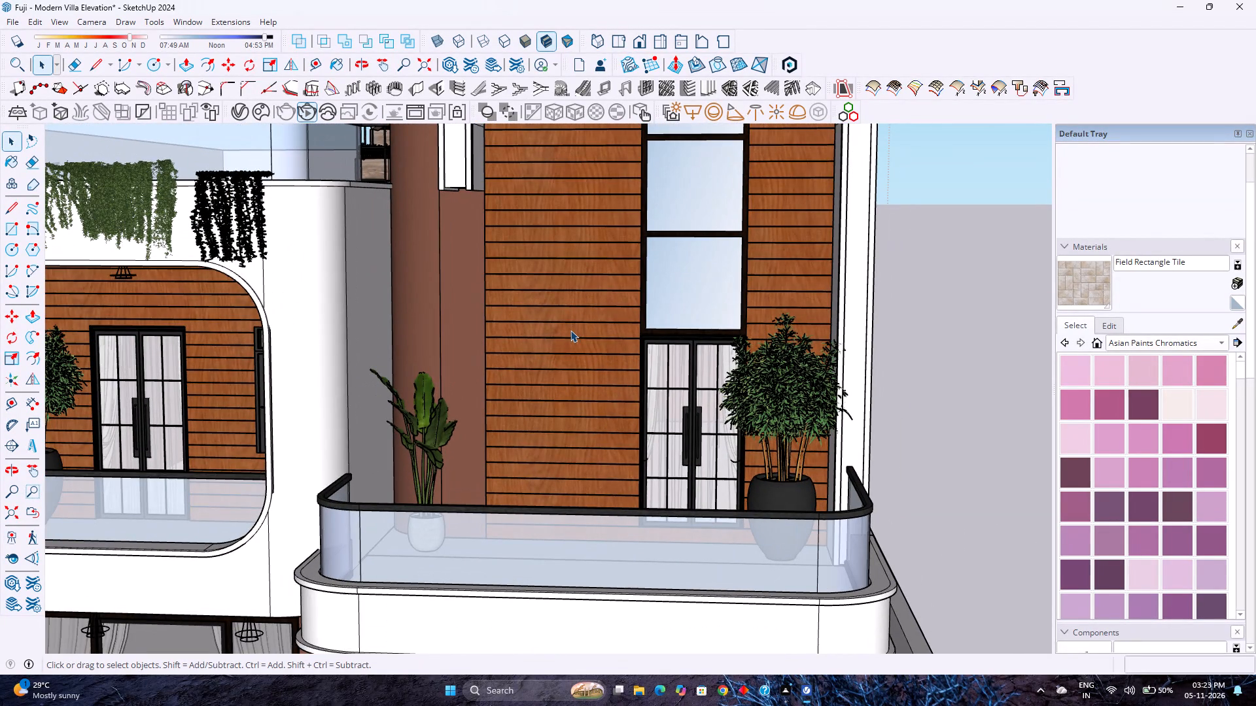
scroll(570, 330, "down", 3)
scroll(570, 330, "up", 3)
scroll(570, 330, "down", 2)
scroll(570, 330, "up", 2)
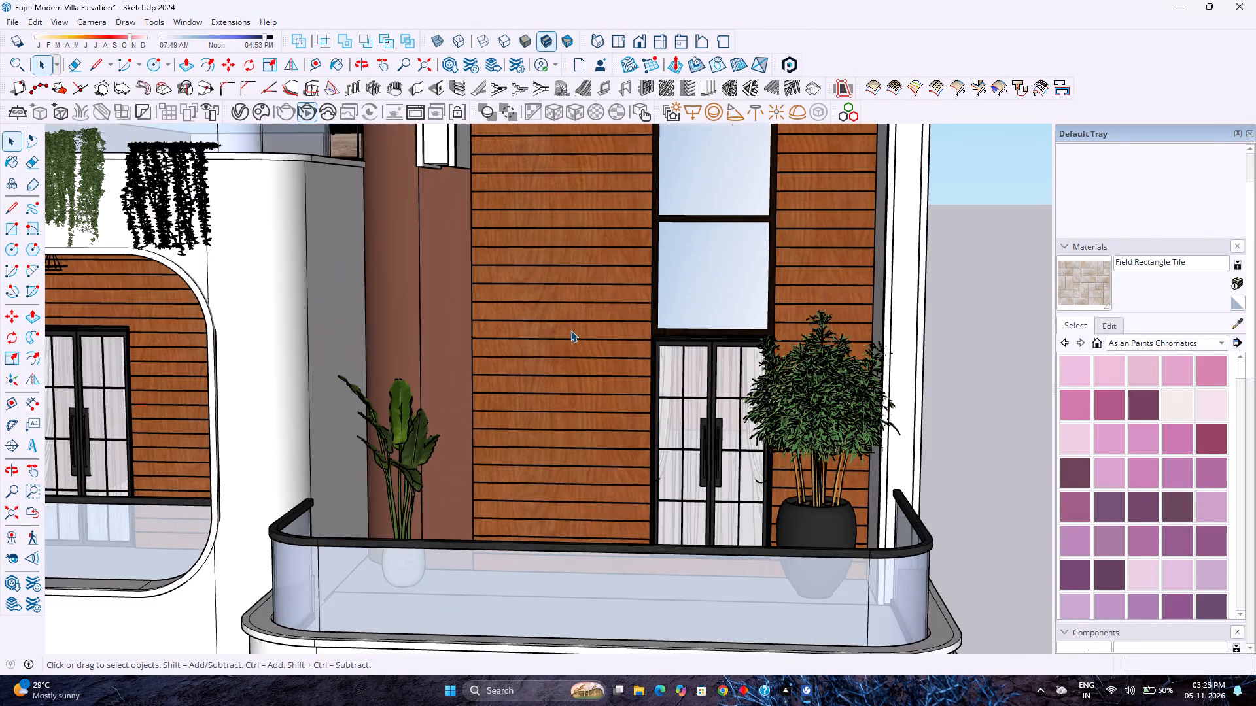
scroll(570, 330, "down", 2)
scroll(570, 330, "up", 3)
scroll(570, 329, "down", 3)
scroll(568, 317, "up", 1)
scroll(569, 314, "down", 3)
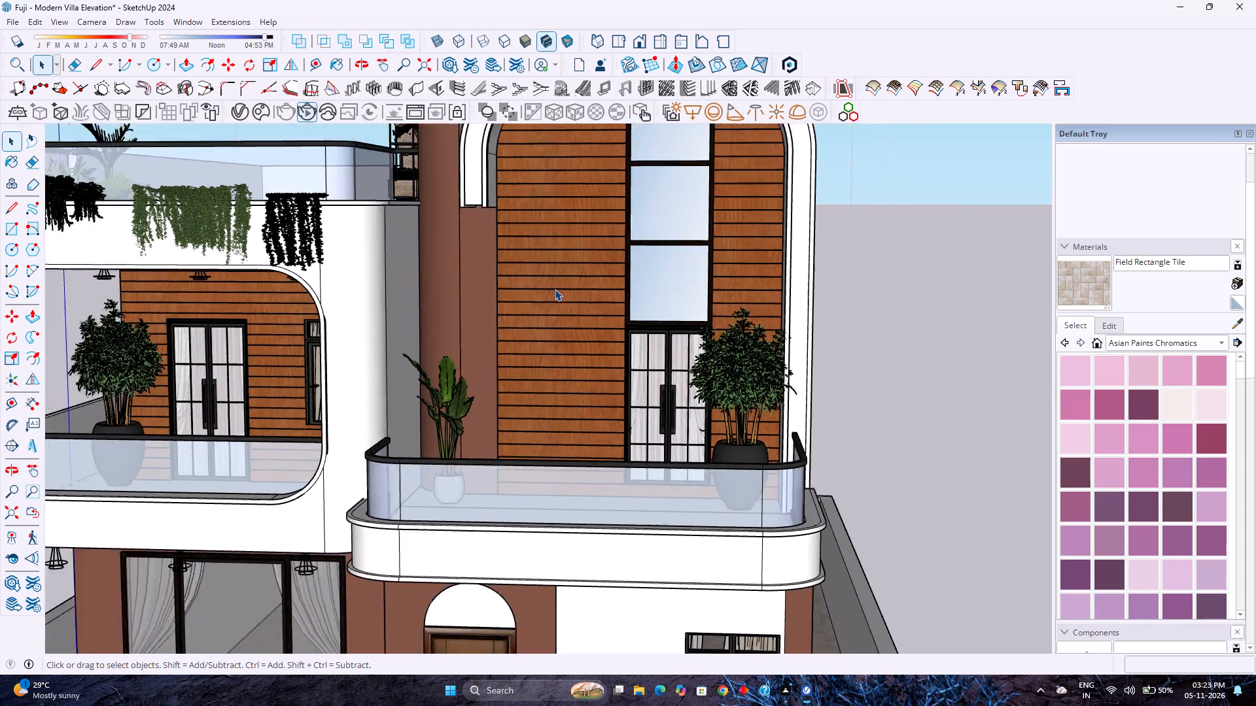
scroll(555, 289, "up", 4)
scroll(554, 290, "down", 4)
scroll(555, 292, "up", 4)
scroll(555, 292, "down", 4)
scroll(555, 292, "up", 2)
scroll(555, 292, "down", 3)
scroll(555, 292, "up", 2)
scroll(555, 294, "down", 2)
scroll(553, 310, "up", 3)
scroll(553, 311, "down", 4)
scroll(553, 311, "up", 2)
scroll(553, 311, "down", 3)
scroll(551, 320, "up", 1)
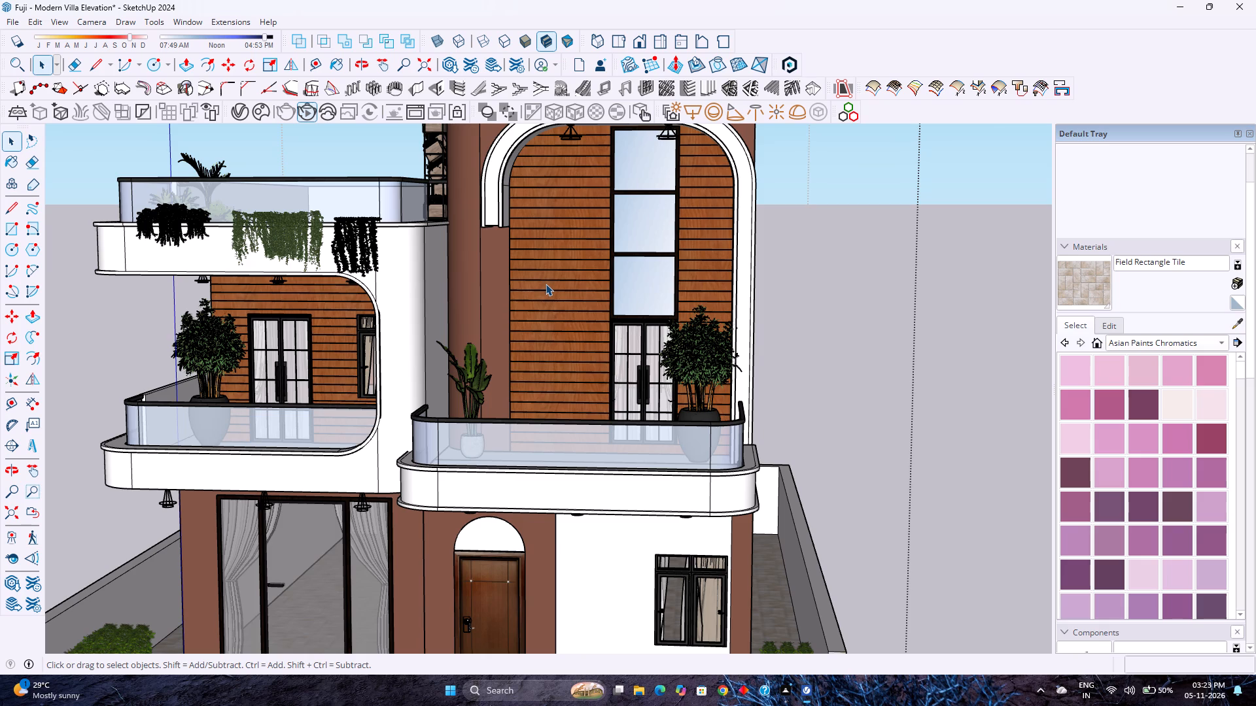
scroll(546, 286, "down", 1)
scroll(546, 286, "up", 2)
scroll(546, 288, "down", 2)
scroll(546, 289, "up", 2)
scroll(546, 289, "down", 1)
scroll(546, 289, "up", 1)
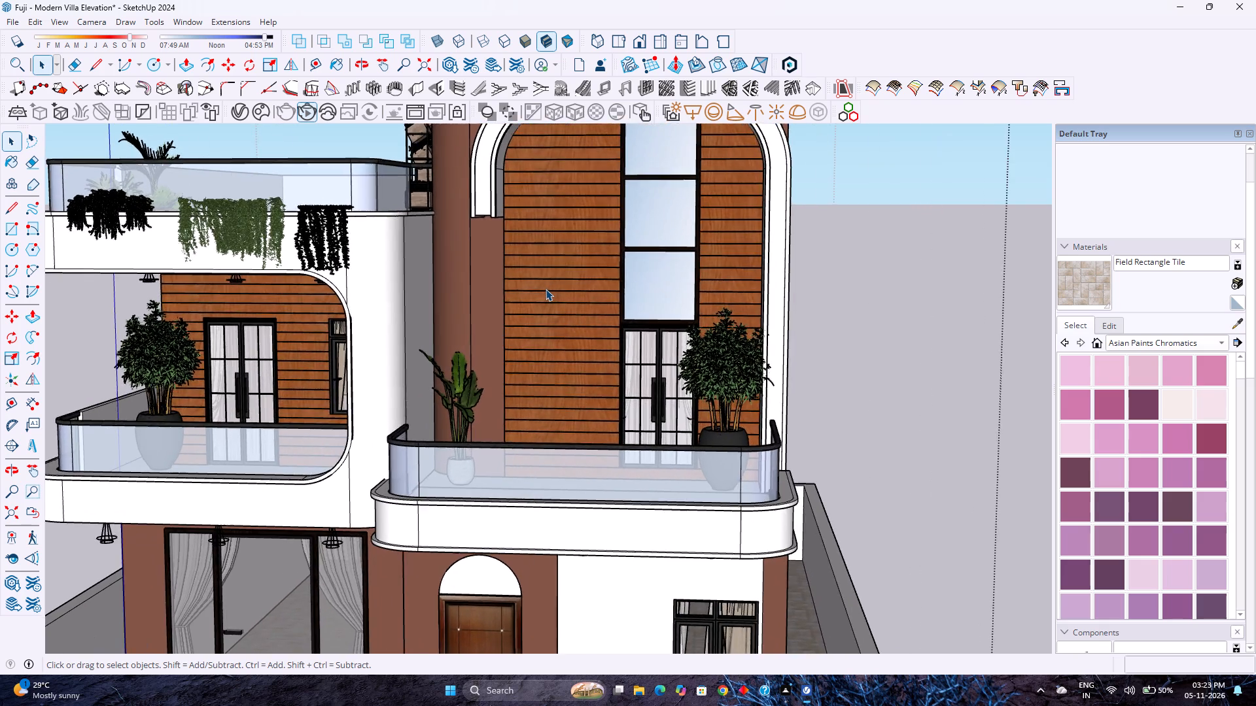
scroll(546, 289, "down", 2)
scroll(546, 289, "up", 6)
scroll(552, 292, "down", 1)
scroll(552, 292, "up", 2)
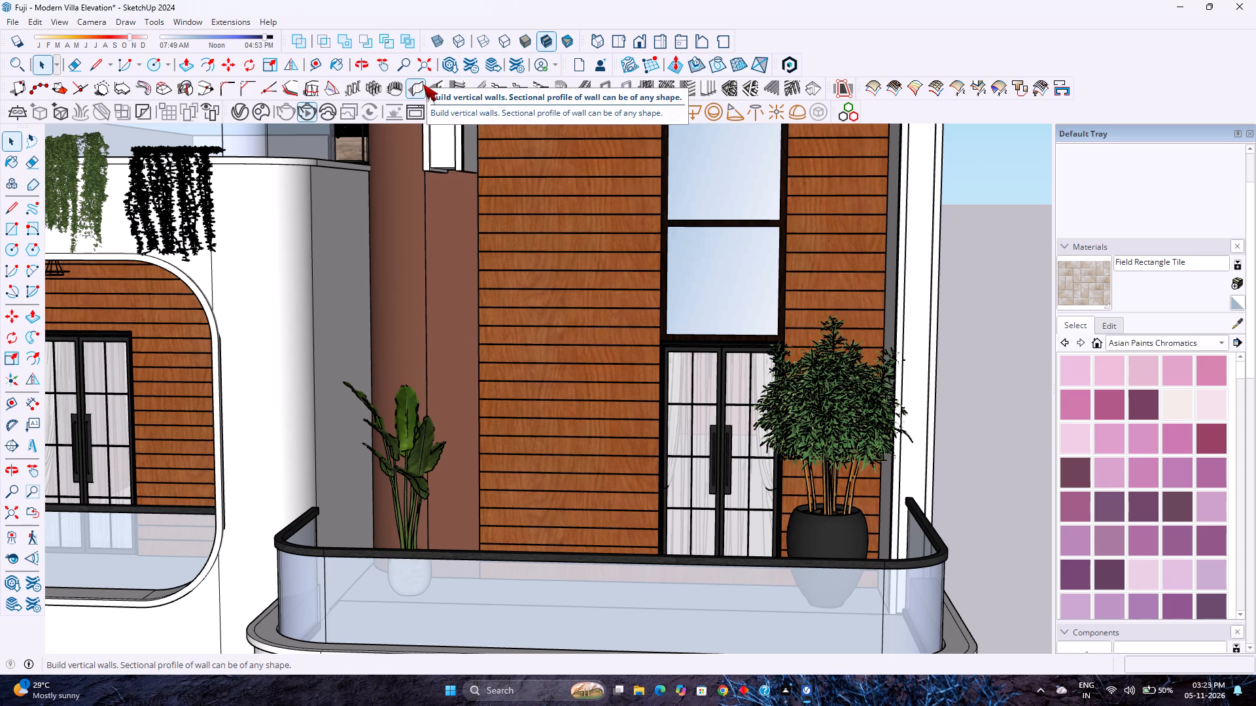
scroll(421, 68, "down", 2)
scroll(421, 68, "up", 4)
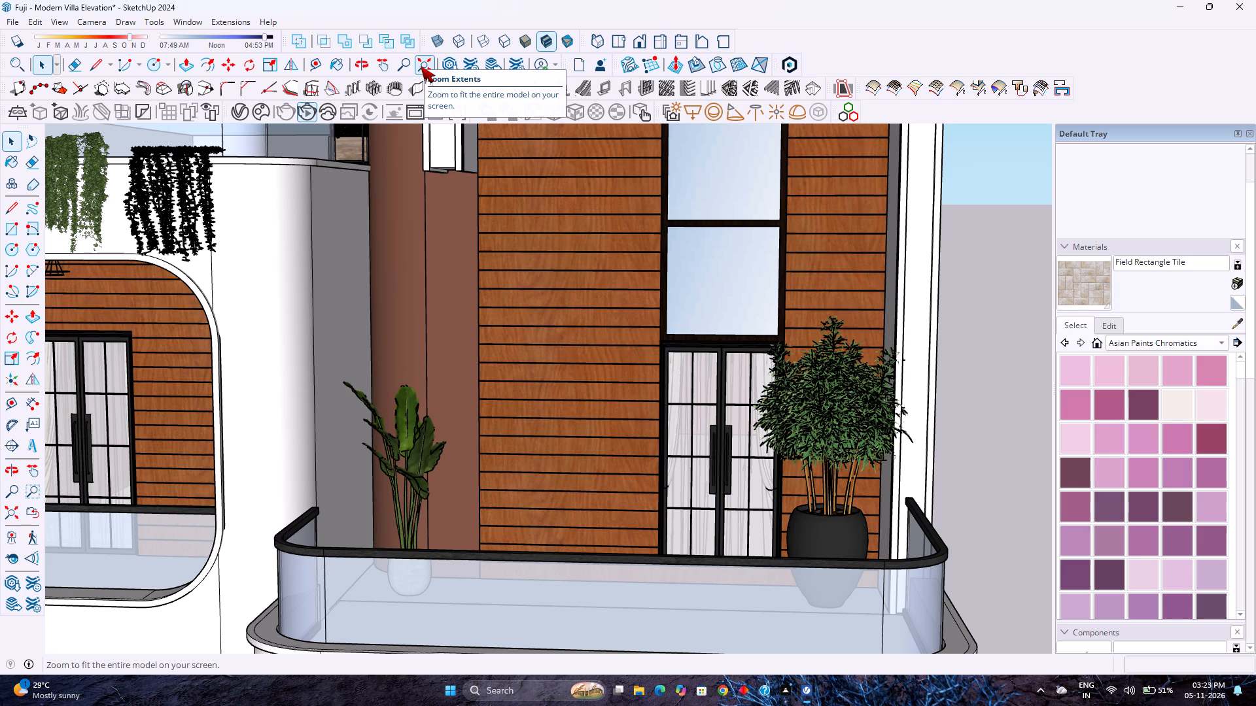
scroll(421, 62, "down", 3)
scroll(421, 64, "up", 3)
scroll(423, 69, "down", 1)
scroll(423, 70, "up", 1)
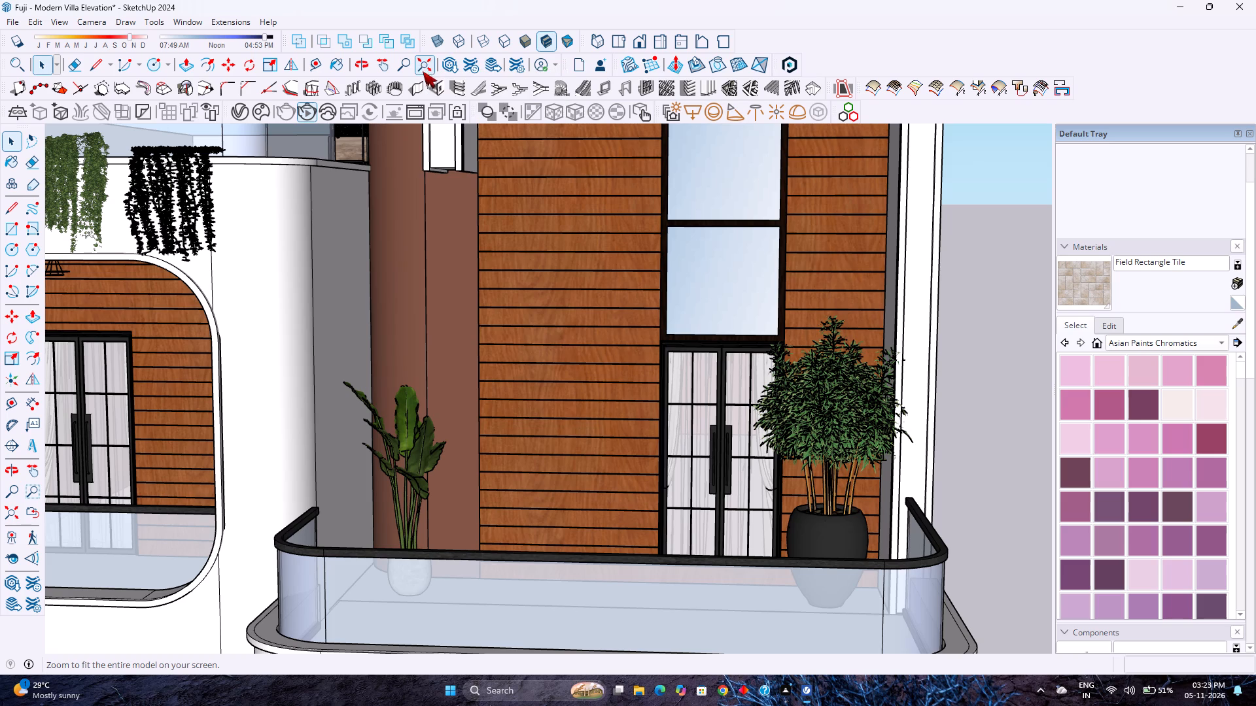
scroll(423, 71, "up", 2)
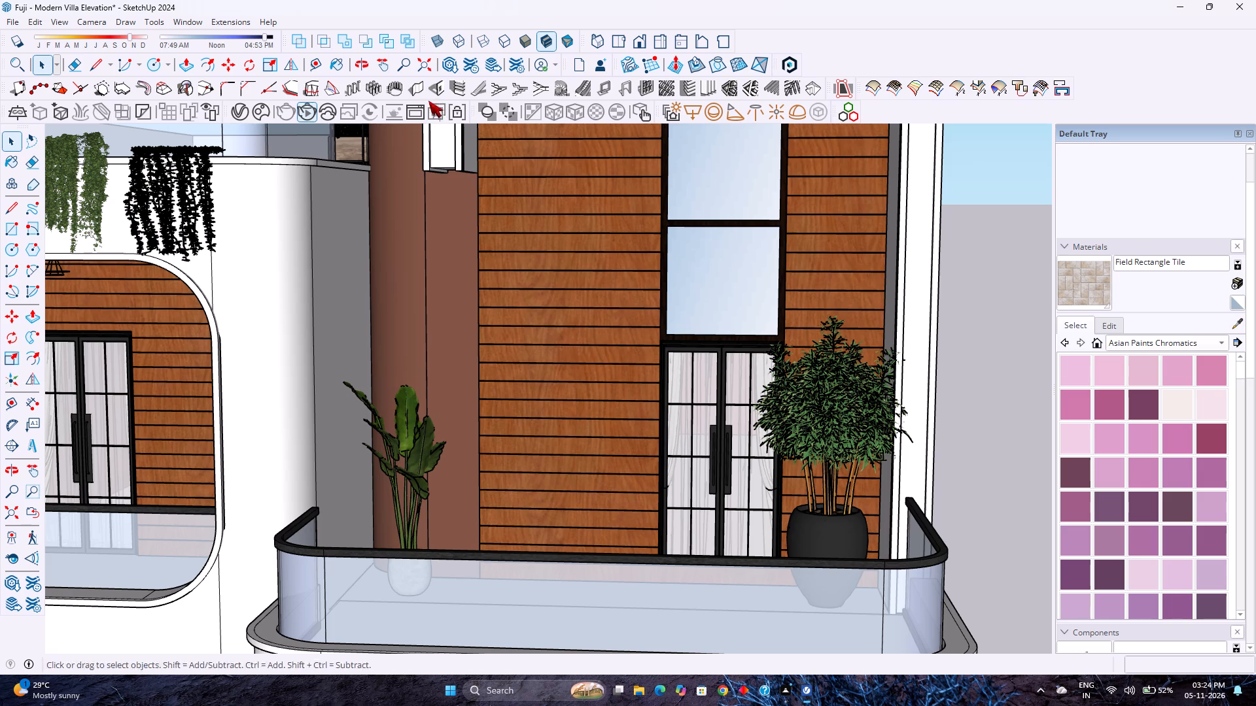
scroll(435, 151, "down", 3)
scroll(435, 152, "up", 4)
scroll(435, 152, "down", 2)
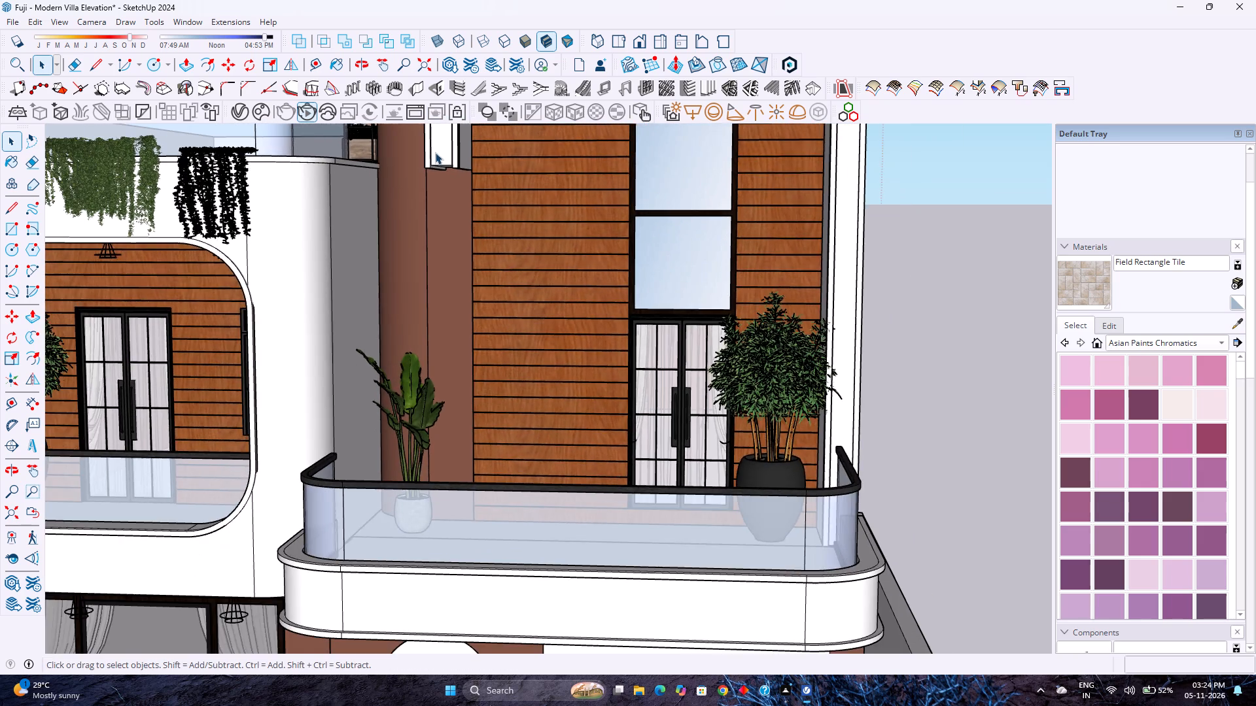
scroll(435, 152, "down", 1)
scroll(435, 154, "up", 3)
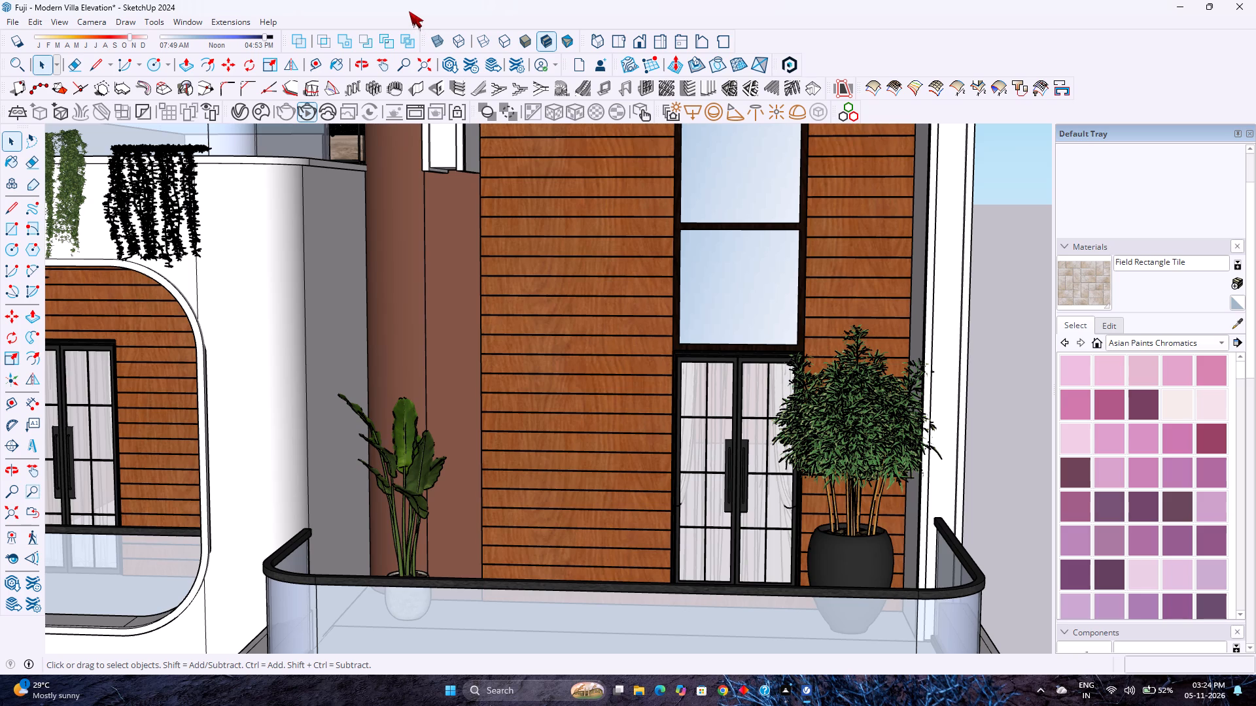
Examine the complete villa from farther back at the front, from a slightly elevated angle.
scroll(411, 27, "down", 5)
scroll(411, 28, "up", 1)
scroll(438, 3, "down", 2)
scroll(486, 119, "up", 1)
scroll(518, 164, "down", 5)
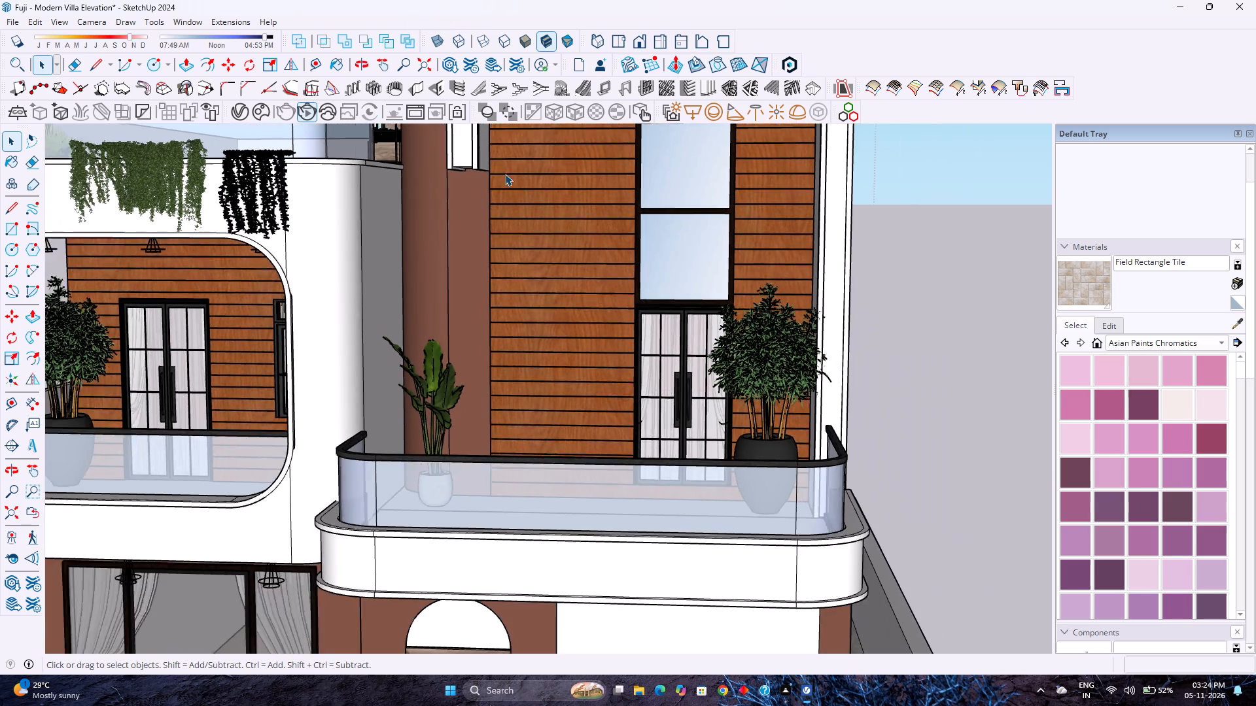
scroll(480, 215, "down", 14)
scroll(491, 212, "up", 1)
scroll(491, 212, "down", 6)
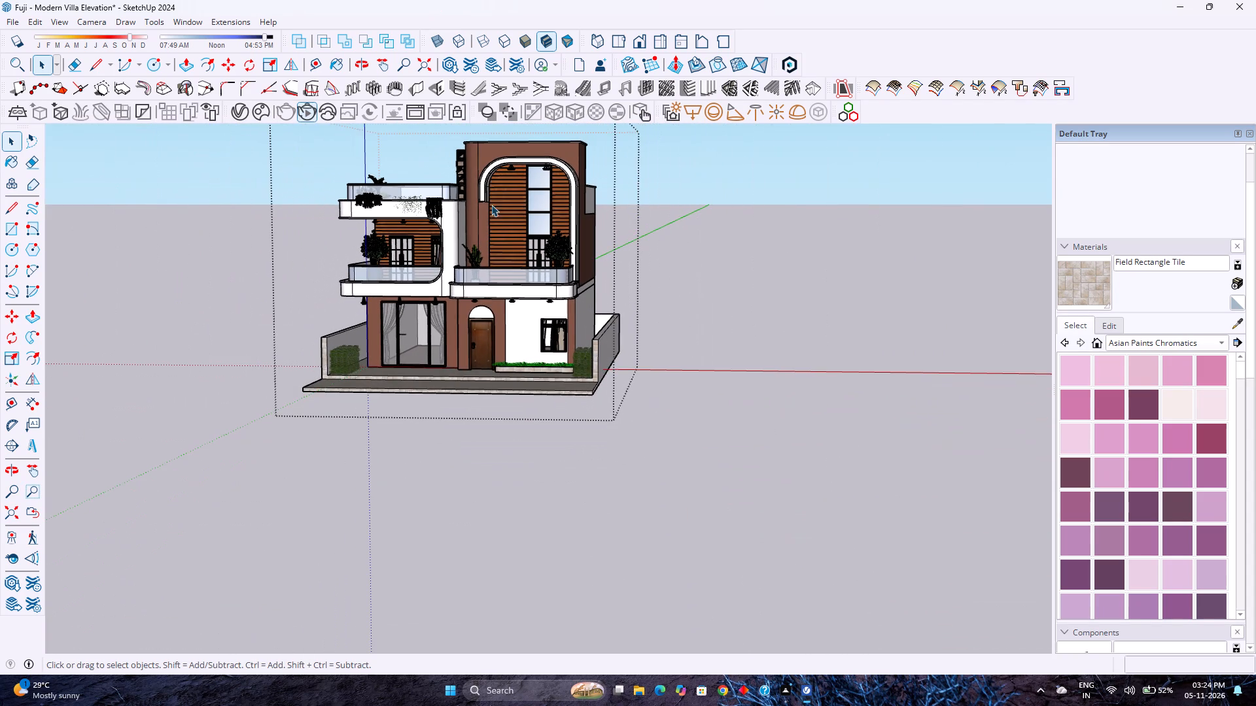
middle_click_drag(515, 205, 580, 277, "shift")
middle_click(580, 277)
scroll(547, 277, "up", 3)
scroll(546, 276, "down", 3)
scroll(546, 275, "up", 1)
scroll(544, 273, "down", 3)
scroll(544, 273, "up", 3)
scroll(543, 271, "down", 3)
scroll(543, 271, "up", 3)
scroll(542, 270, "down", 3)
scroll(542, 269, "up", 3)
scroll(542, 269, "down", 3)
scroll(542, 269, "up", 3)
scroll(541, 269, "down", 3)
scroll(541, 269, "up", 2)
scroll(541, 269, "down", 2)
scroll(541, 269, "up", 3)
scroll(540, 267, "down", 1)
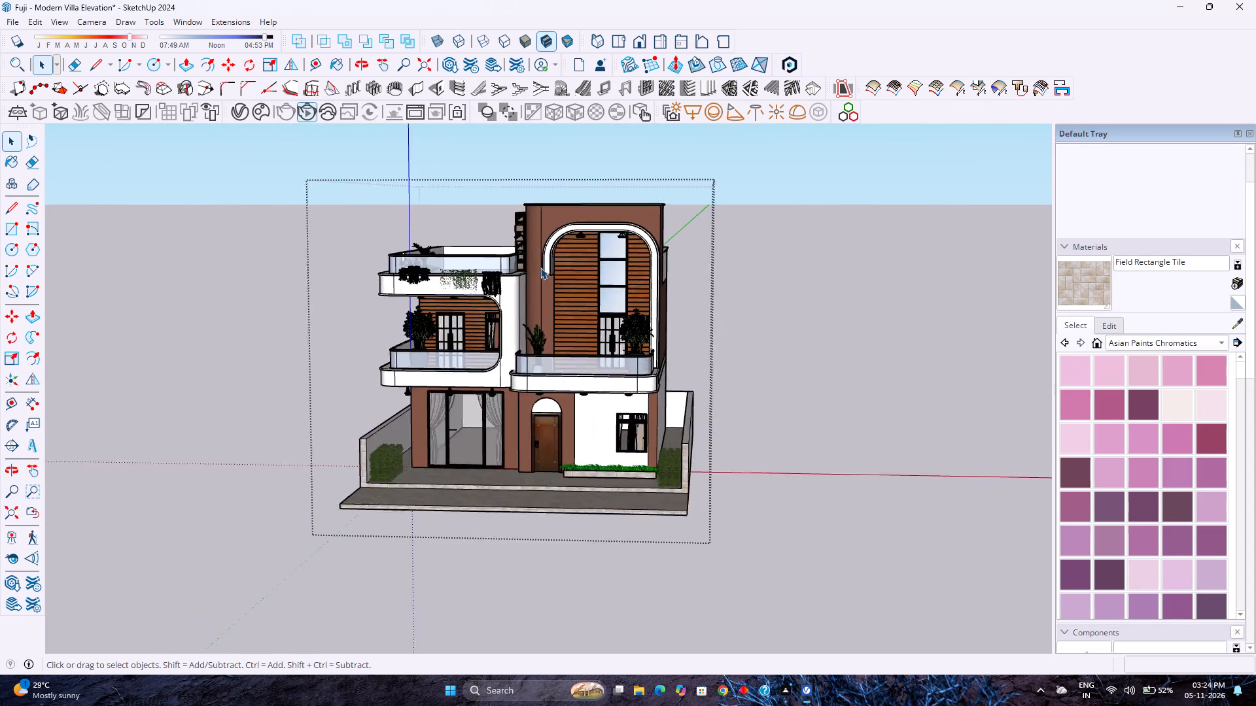
scroll(540, 267, "down", 2)
scroll(540, 267, "up", 3)
scroll(540, 266, "down", 3)
scroll(540, 266, "up", 3)
scroll(540, 266, "down", 3)
scroll(540, 266, "up", 4)
scroll(540, 266, "down", 4)
scroll(540, 266, "up", 4)
scroll(540, 266, "down", 3)
scroll(540, 266, "up", 3)
scroll(540, 266, "down", 4)
scroll(540, 266, "up", 3)
scroll(540, 266, "down", 3)
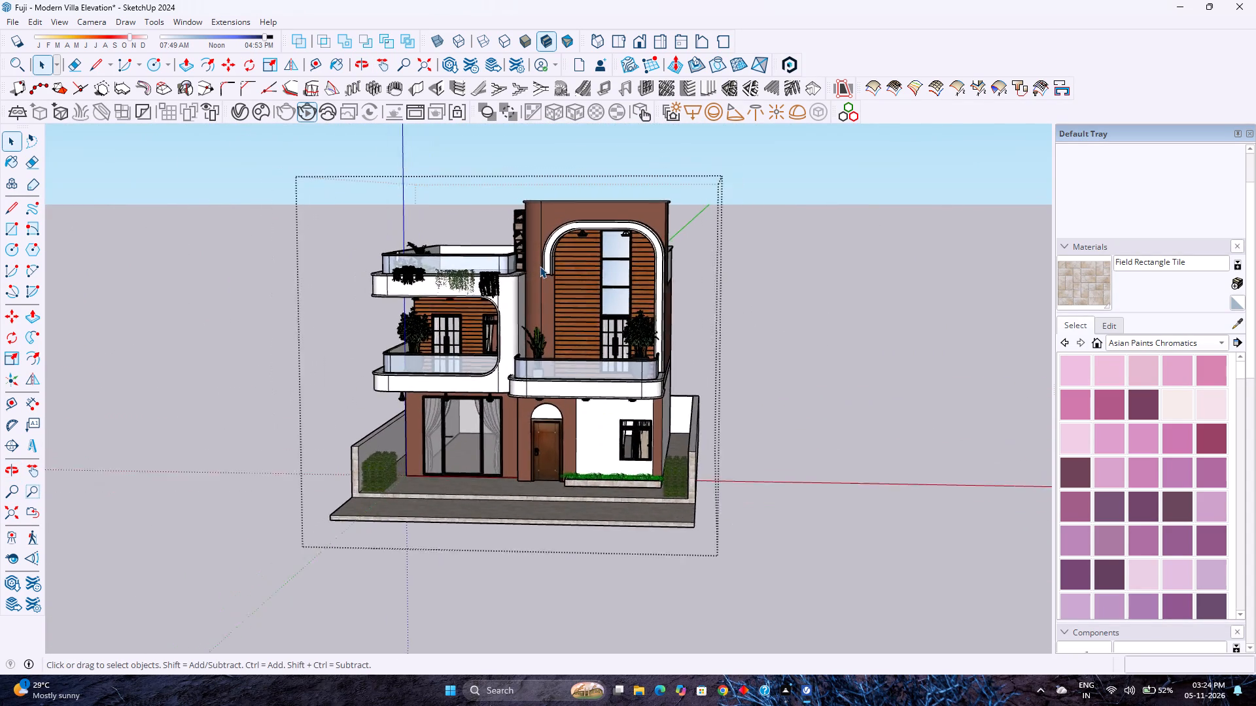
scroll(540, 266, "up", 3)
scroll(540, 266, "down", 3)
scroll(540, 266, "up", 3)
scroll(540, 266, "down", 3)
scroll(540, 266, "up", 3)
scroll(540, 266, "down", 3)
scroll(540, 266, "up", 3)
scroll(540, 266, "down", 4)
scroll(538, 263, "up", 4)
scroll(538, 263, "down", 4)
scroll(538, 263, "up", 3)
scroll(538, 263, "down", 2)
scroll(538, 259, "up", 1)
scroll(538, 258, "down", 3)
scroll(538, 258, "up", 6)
Examine the whole villa from a raised front angle and from farther away, including its rooftop terrace.
middle_click(538, 258)
middle_click(538, 258)
middle_click_drag(538, 258, 551, 241)
middle_click(551, 241)
middle_click(551, 241)
scroll(551, 241, "down", 3)
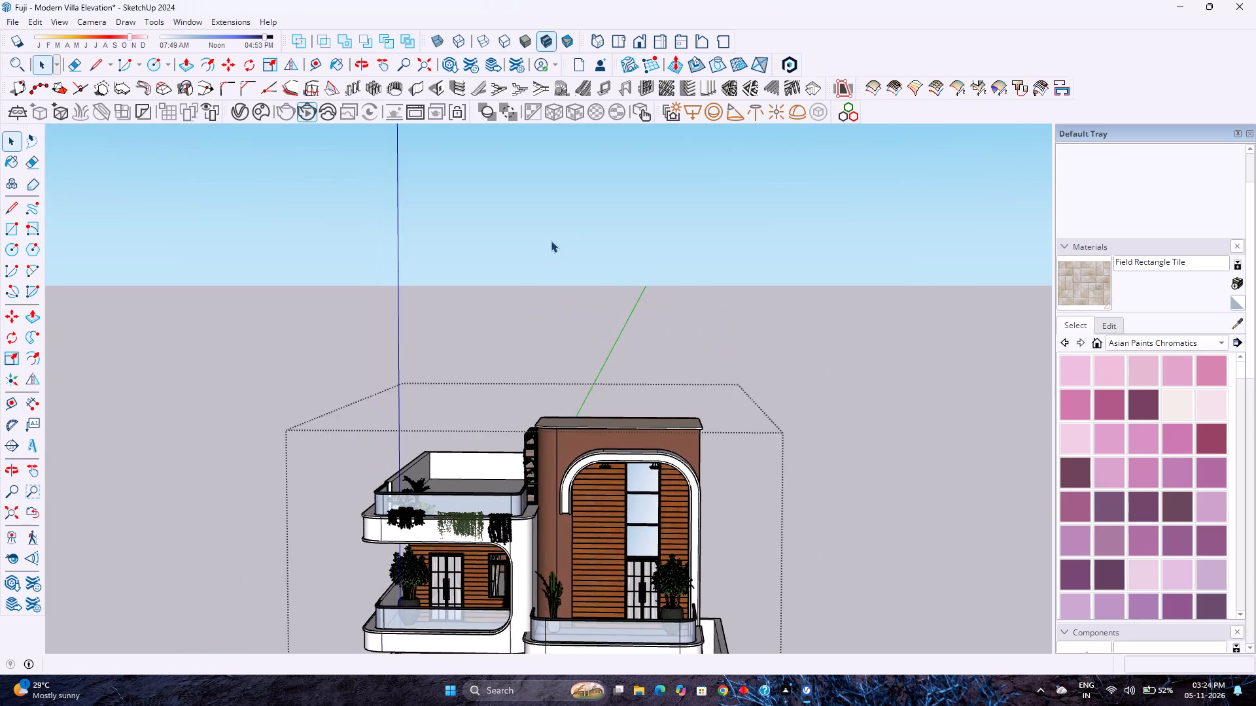
scroll(551, 241, "down", 16)
scroll(567, 431, "up", 2)
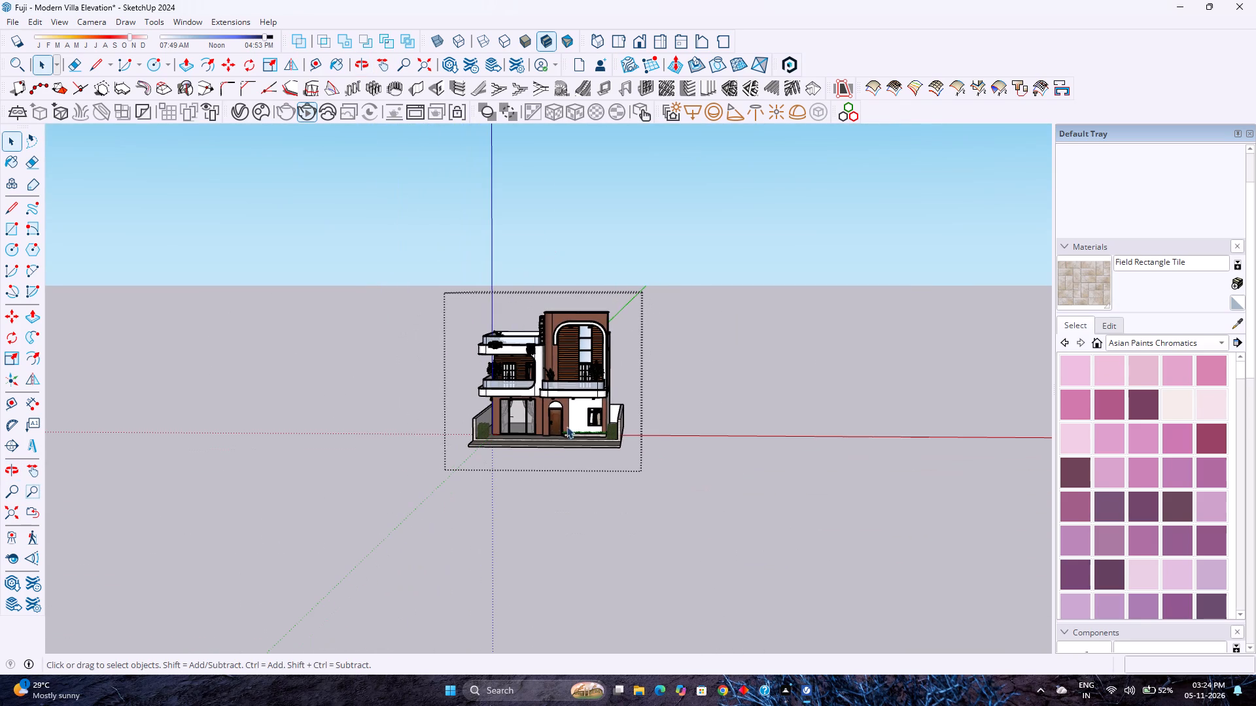
scroll(567, 426, "up", 10)
Examine the villa from low angles on both sides, then straight on from the front at closer range.
middle_click(531, 394)
middle_click(530, 392)
middle_click_drag(529, 392, 585, 322)
middle_click_drag(589, 321, 595, 320)
middle_click_drag(595, 320, 611, 320)
middle_click(612, 320)
middle_click_drag(615, 320, 619, 323)
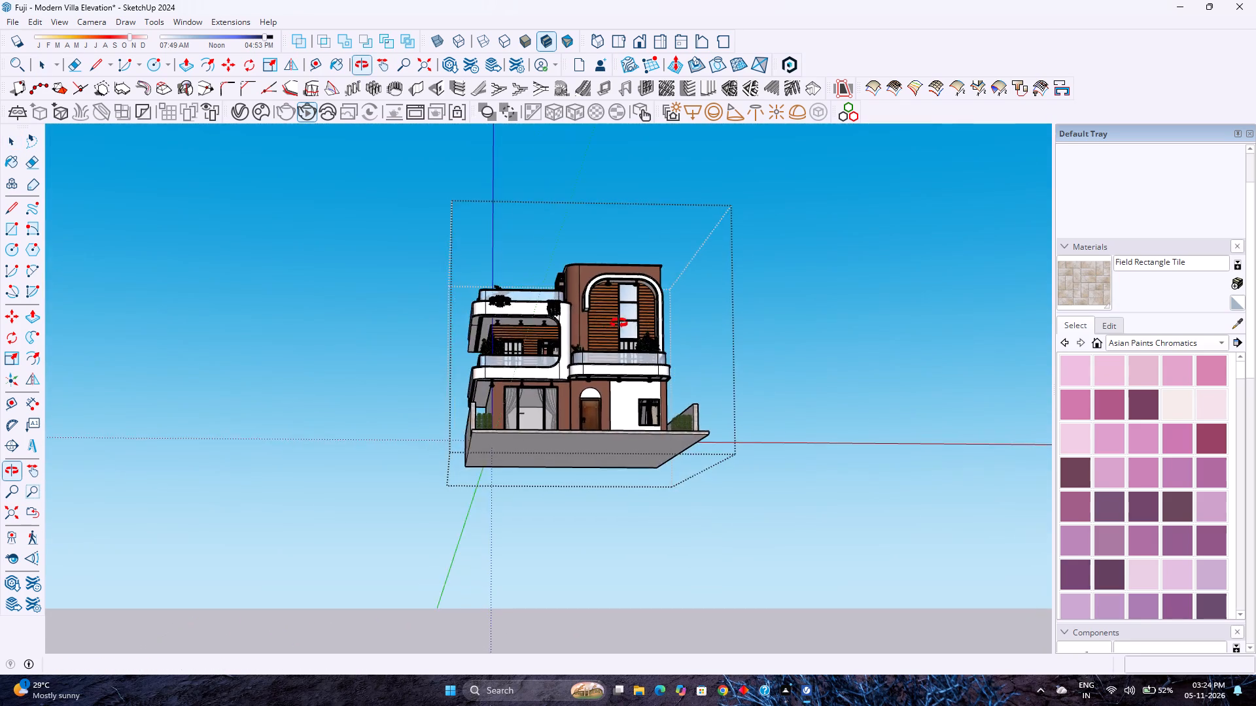
middle_click_drag(619, 323, 551, 322)
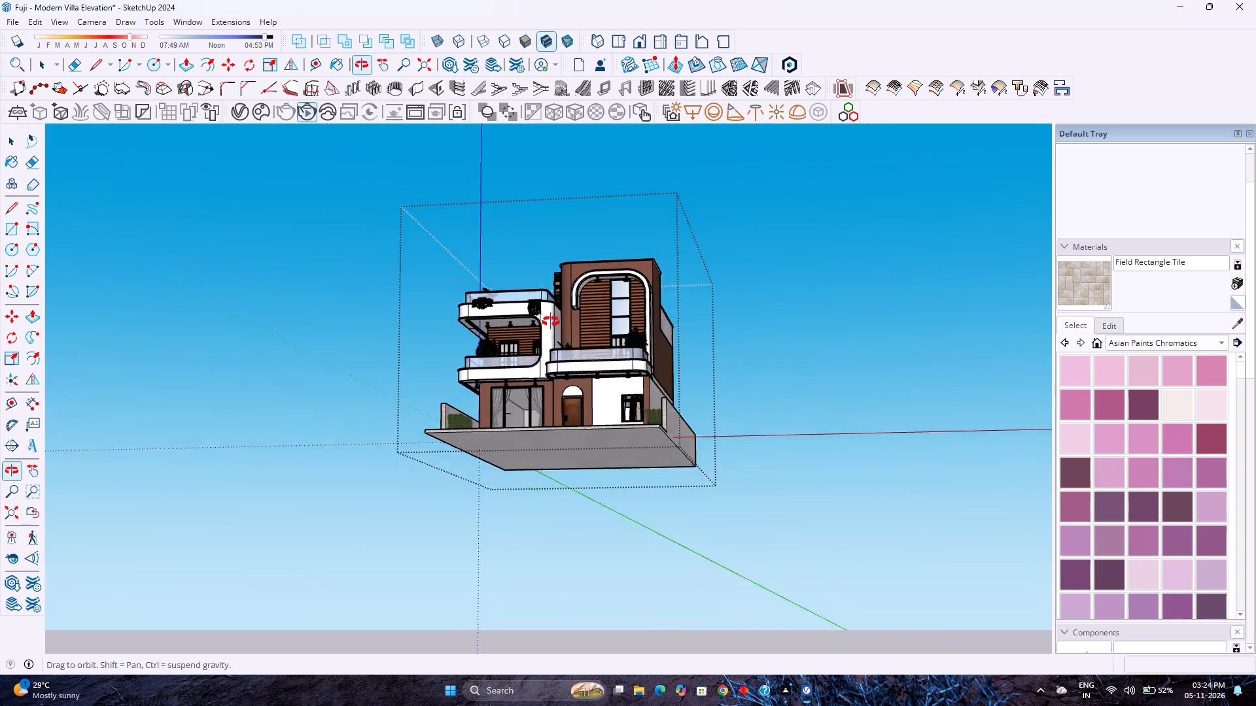
middle_click_drag(551, 322, 595, 343)
middle_click(595, 343)
middle_click(595, 343)
scroll(595, 344, "down", 3)
scroll(588, 341, "up", 5)
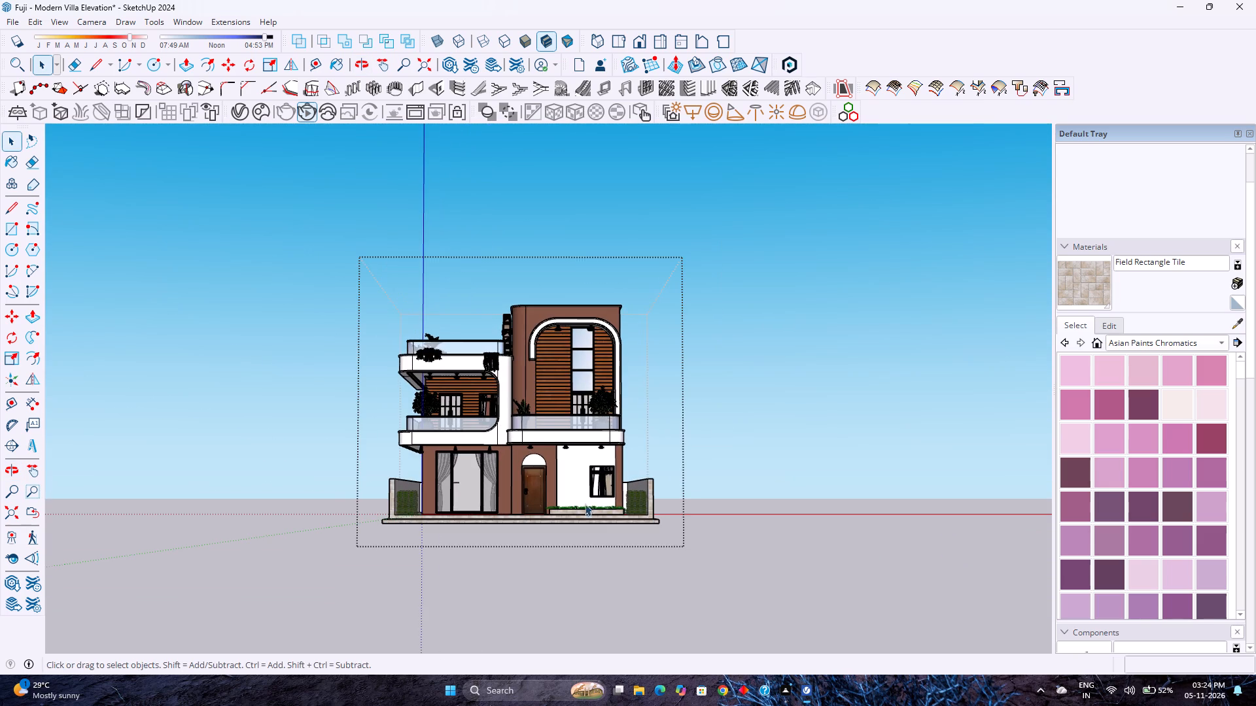
scroll(605, 548, "up", 3)
scroll(372, 356, "up", 3)
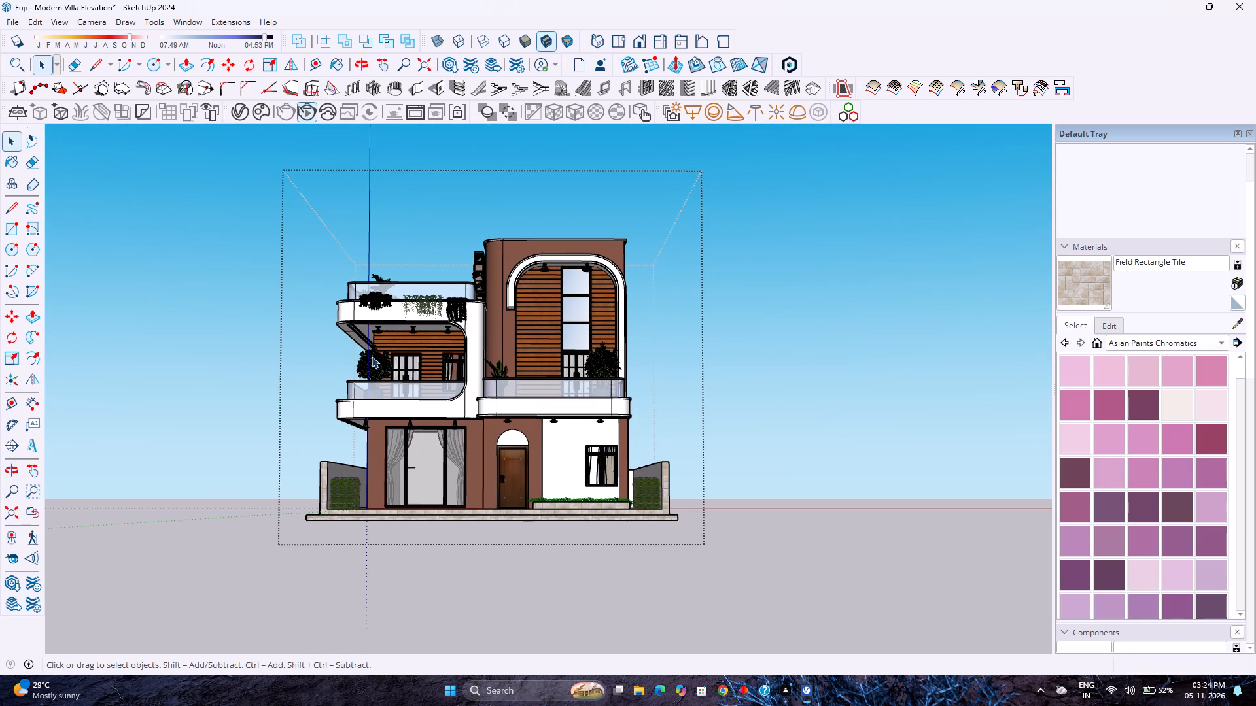
scroll(372, 358, "down", 2)
scroll(371, 358, "up", 3)
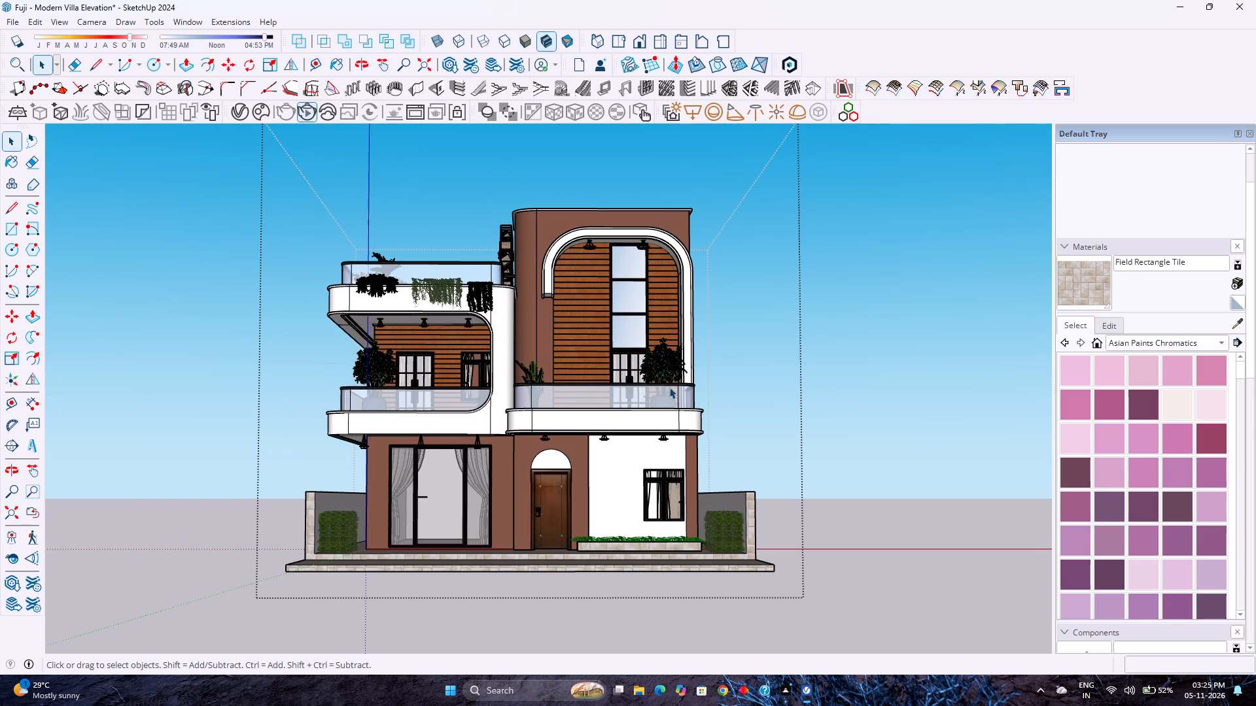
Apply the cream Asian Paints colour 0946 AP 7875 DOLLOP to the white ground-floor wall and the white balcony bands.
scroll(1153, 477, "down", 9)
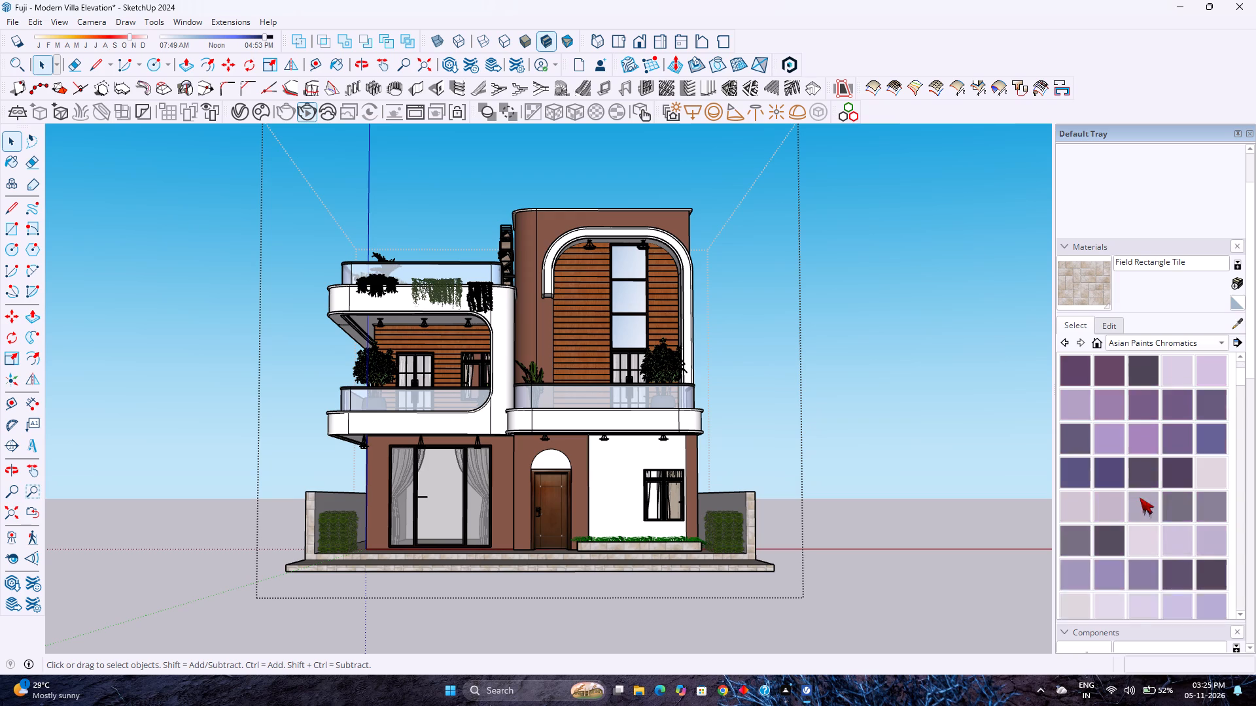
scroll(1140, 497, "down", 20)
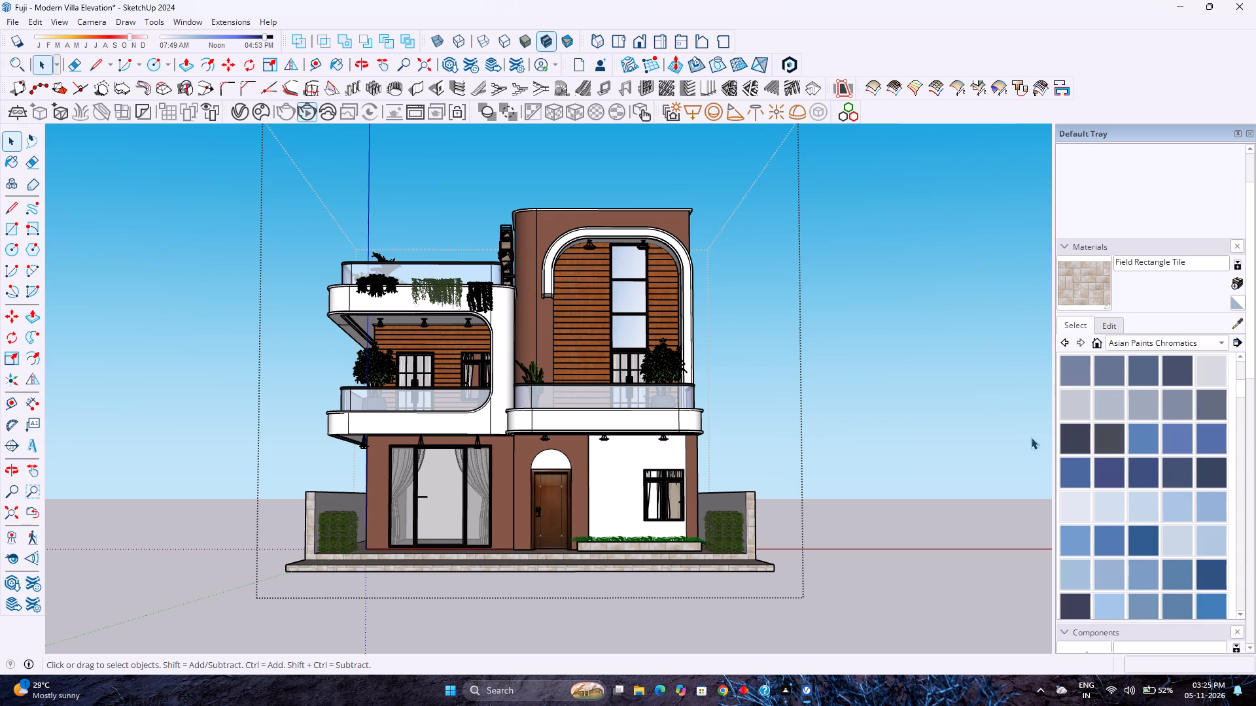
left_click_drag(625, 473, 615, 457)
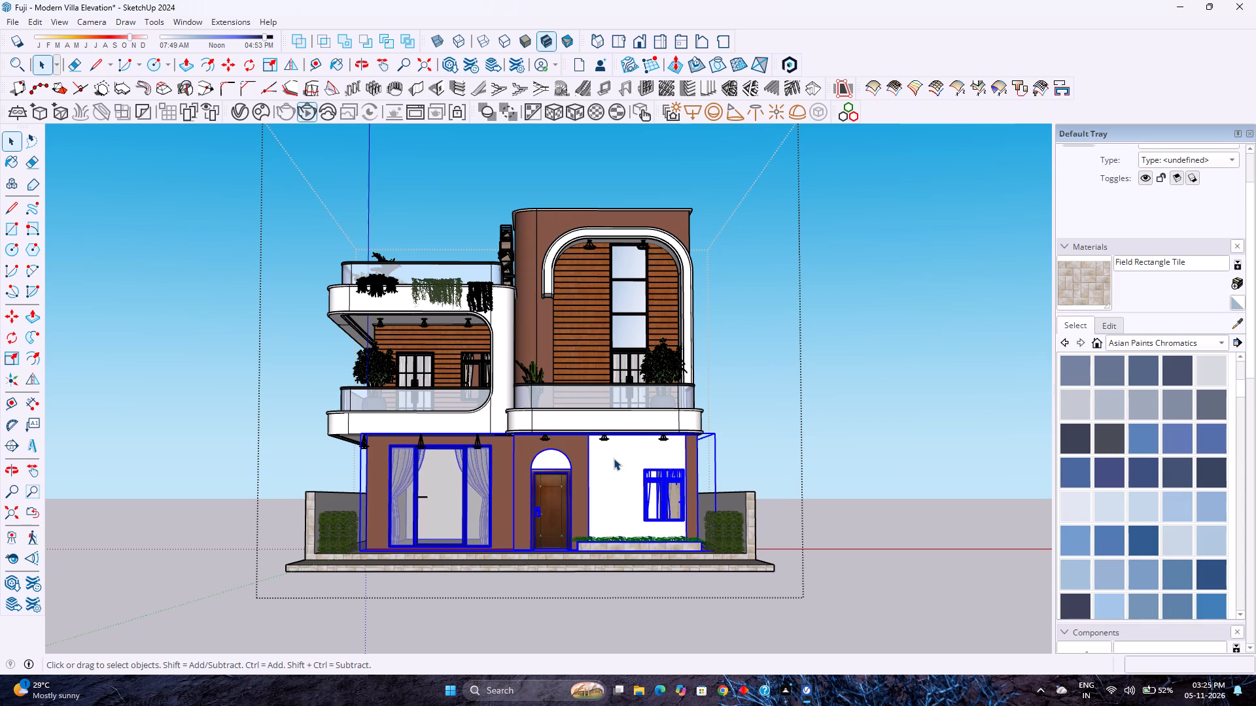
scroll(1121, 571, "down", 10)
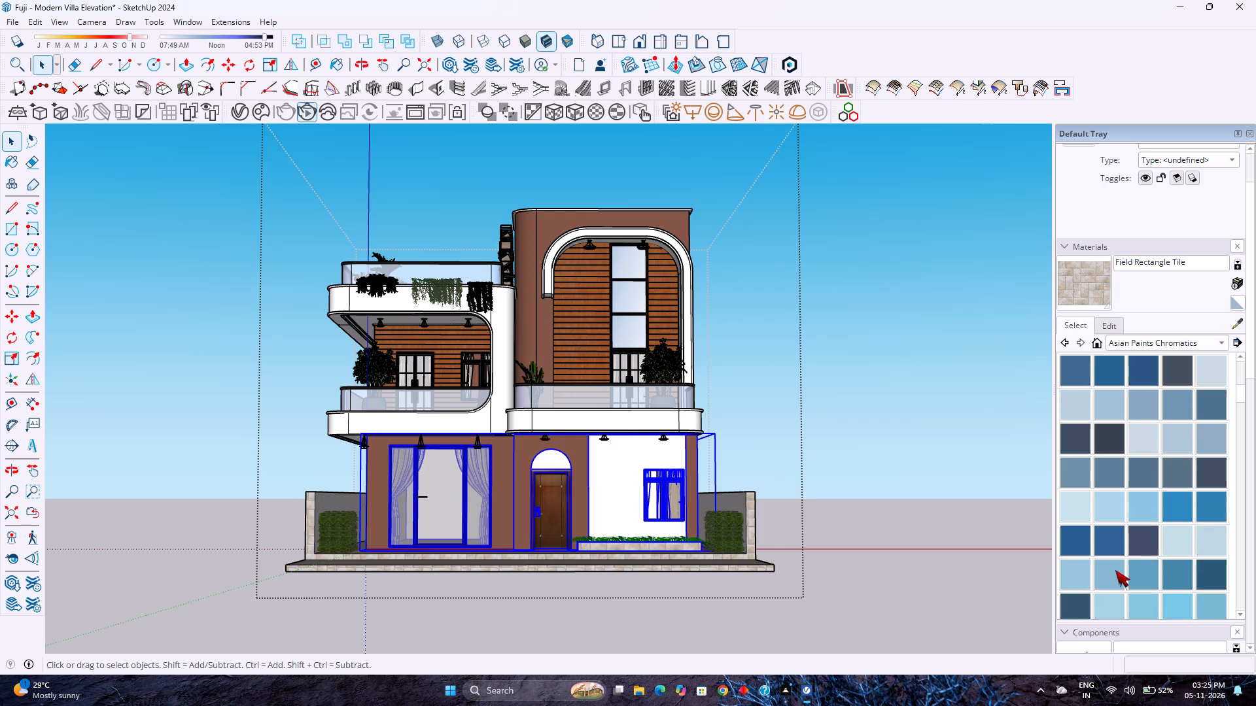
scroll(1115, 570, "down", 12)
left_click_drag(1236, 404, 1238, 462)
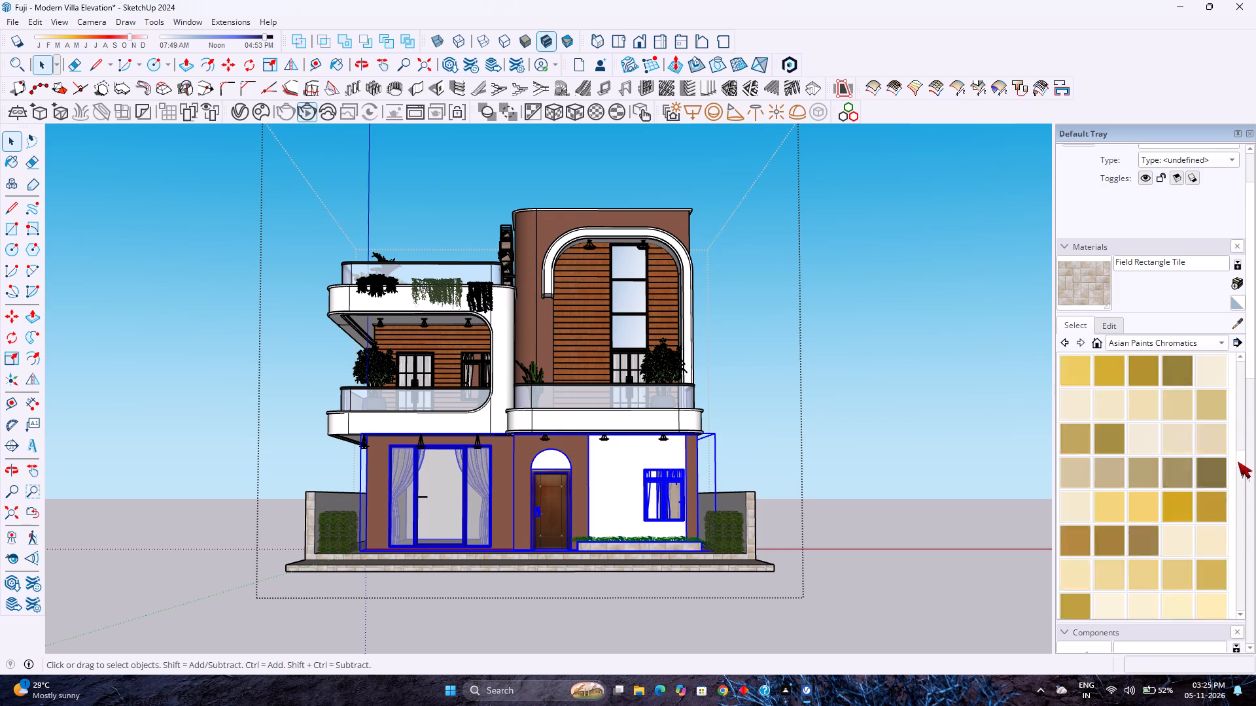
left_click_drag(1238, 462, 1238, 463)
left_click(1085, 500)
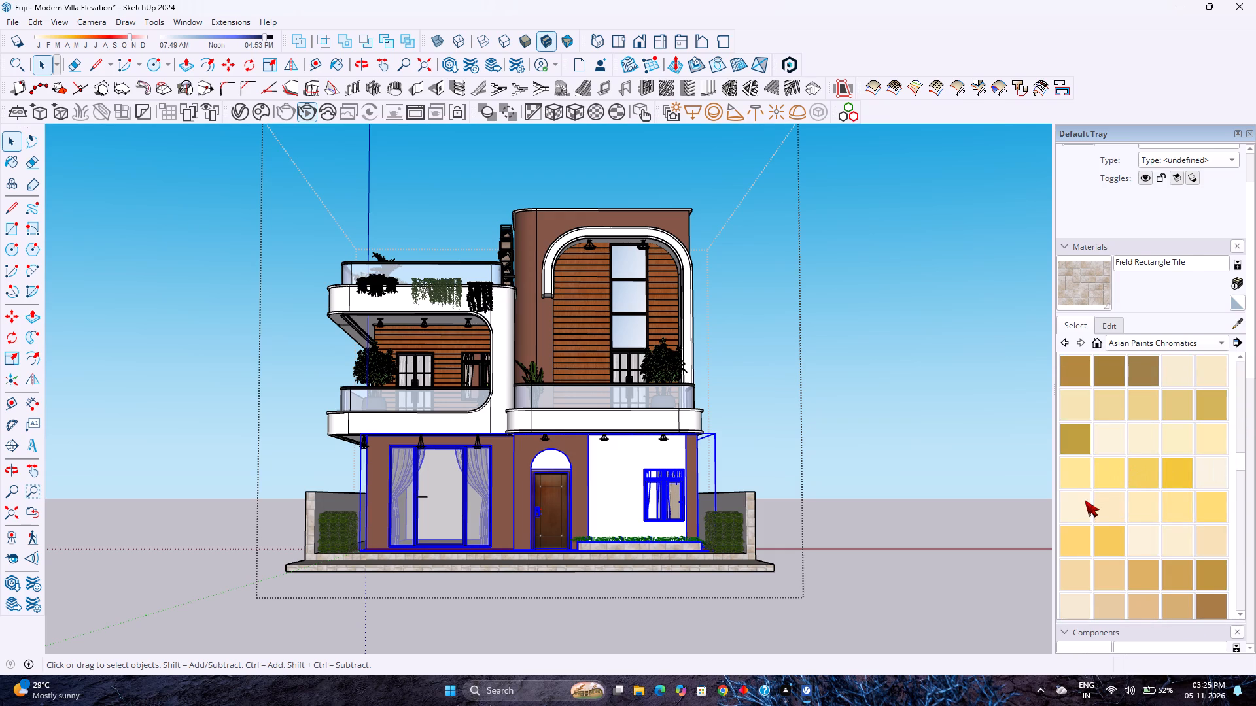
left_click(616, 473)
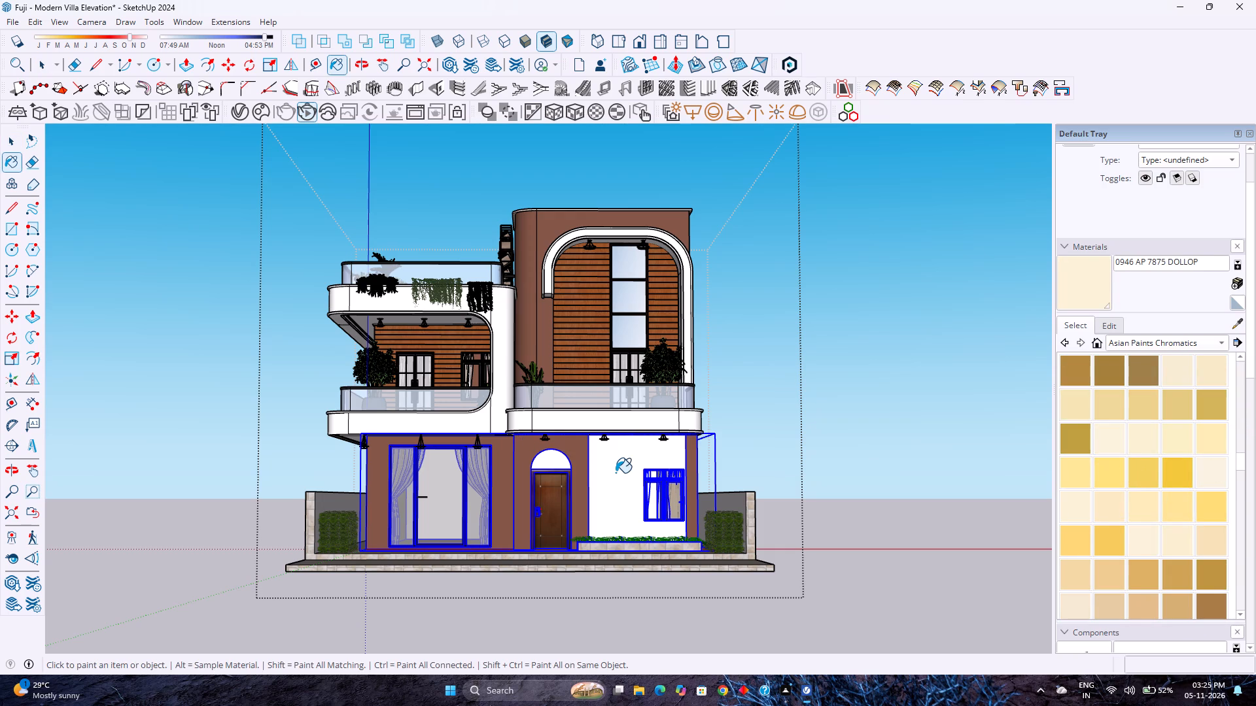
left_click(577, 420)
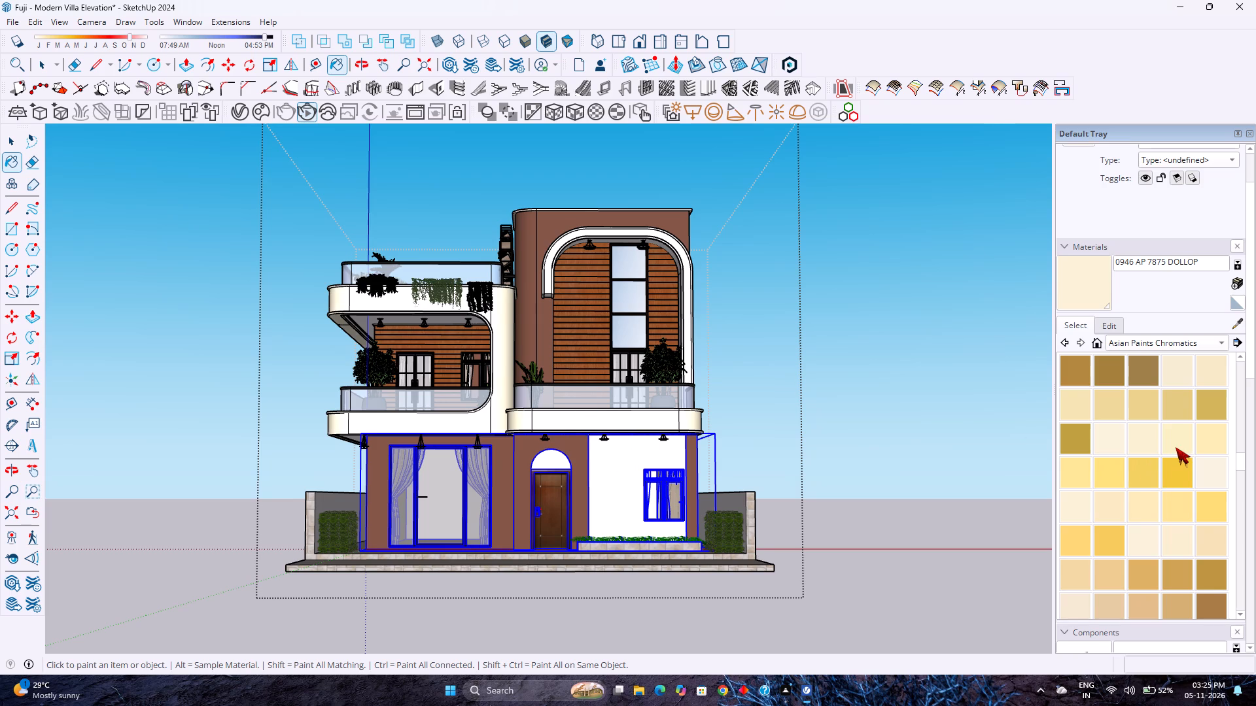
Paint the balcony bands with 0977 AP 7900 CANDLE LIGHT, and try it on the white ground-floor wall and the upper arched frame.
scroll(1129, 496, "down", 6)
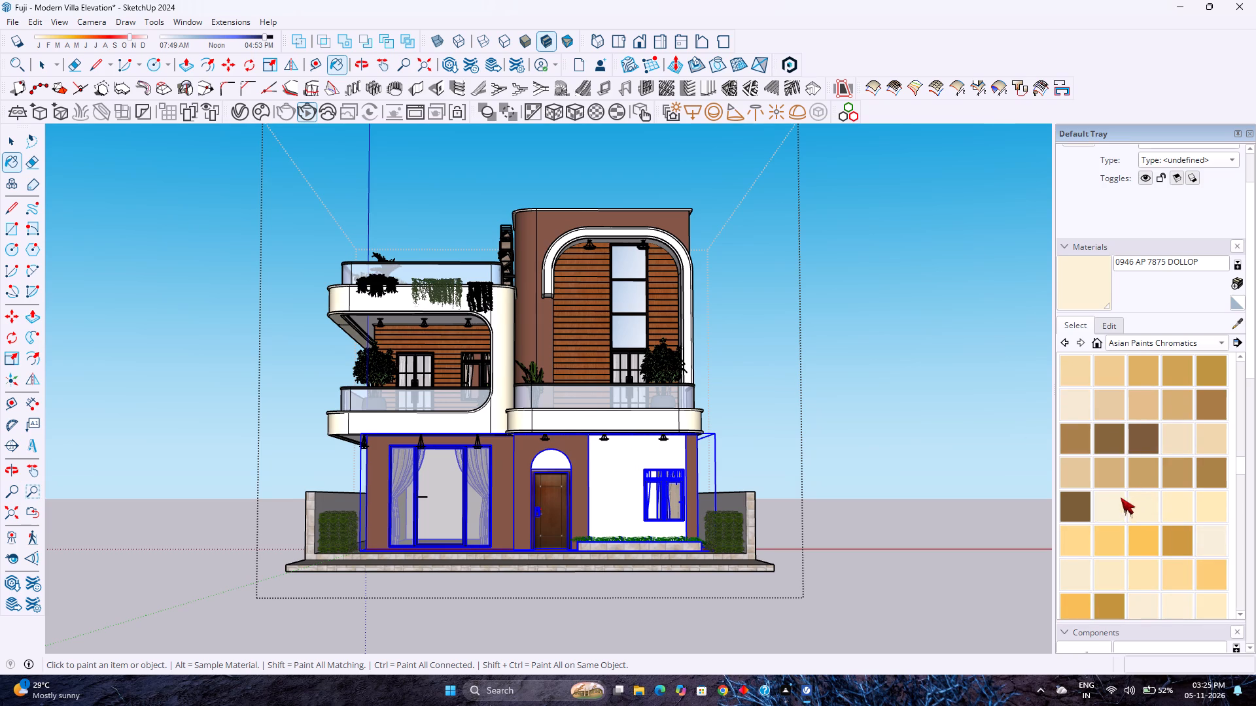
left_click(1103, 499)
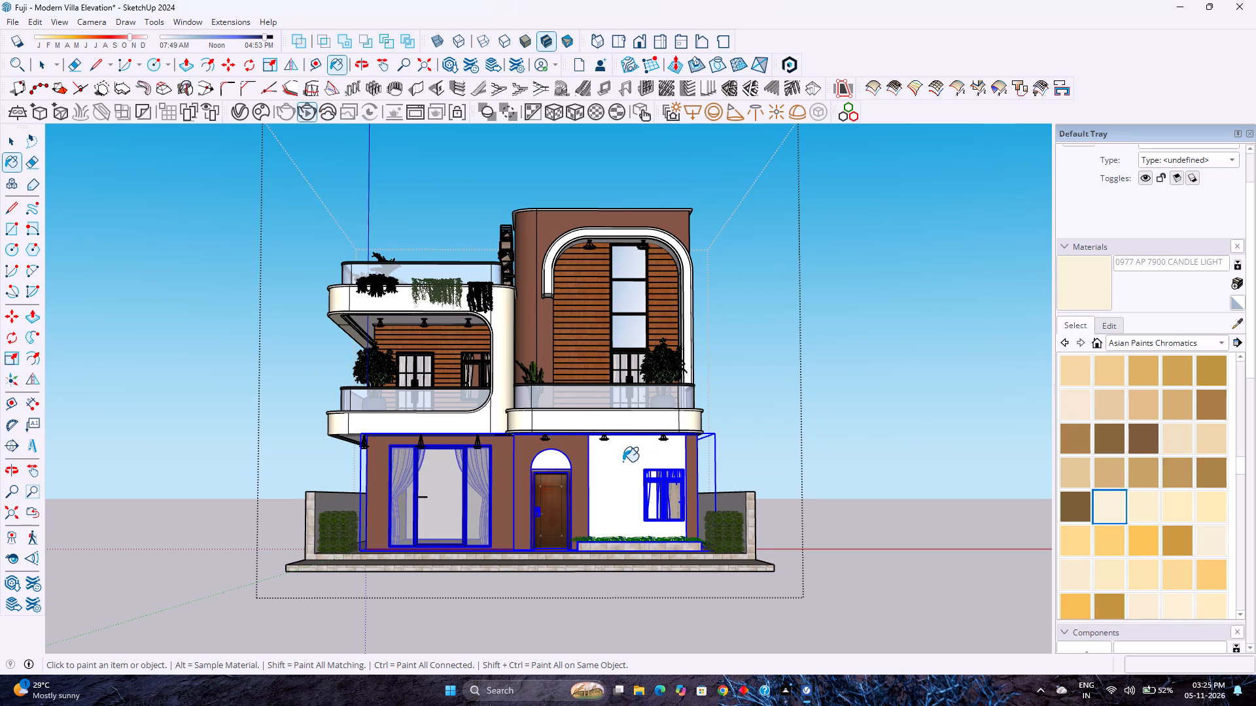
left_click(623, 462)
left_click(644, 420)
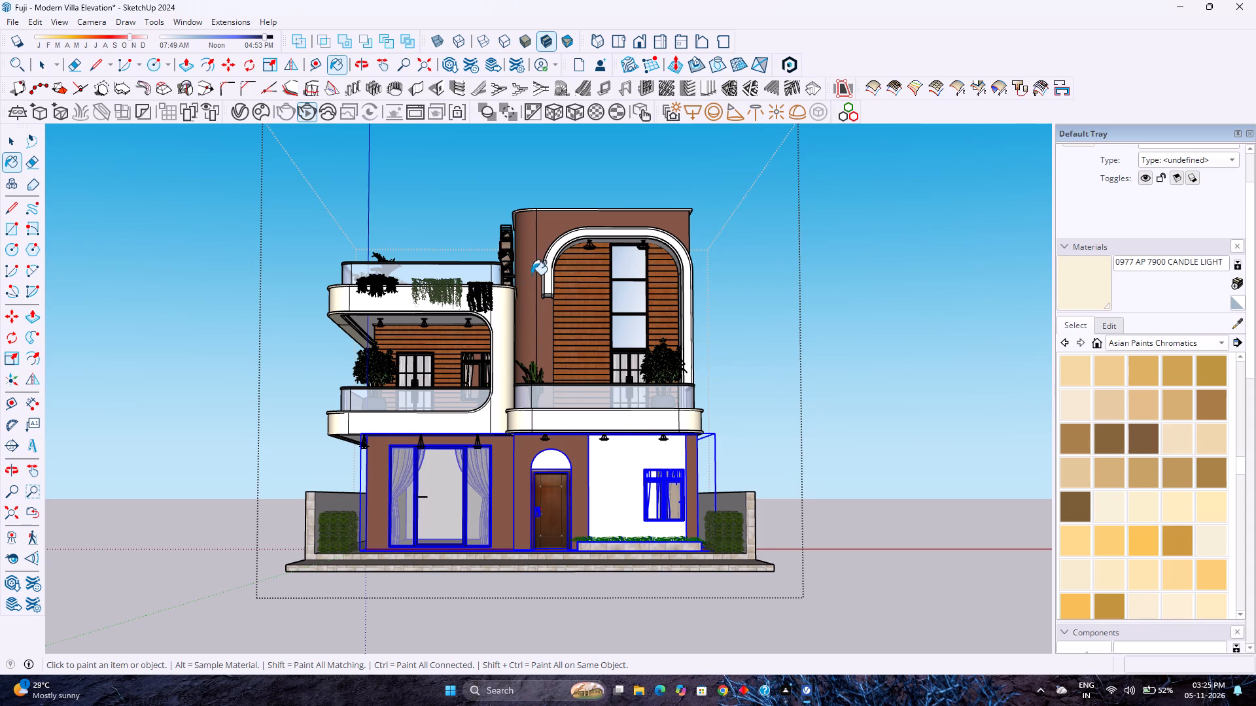
left_click(549, 254)
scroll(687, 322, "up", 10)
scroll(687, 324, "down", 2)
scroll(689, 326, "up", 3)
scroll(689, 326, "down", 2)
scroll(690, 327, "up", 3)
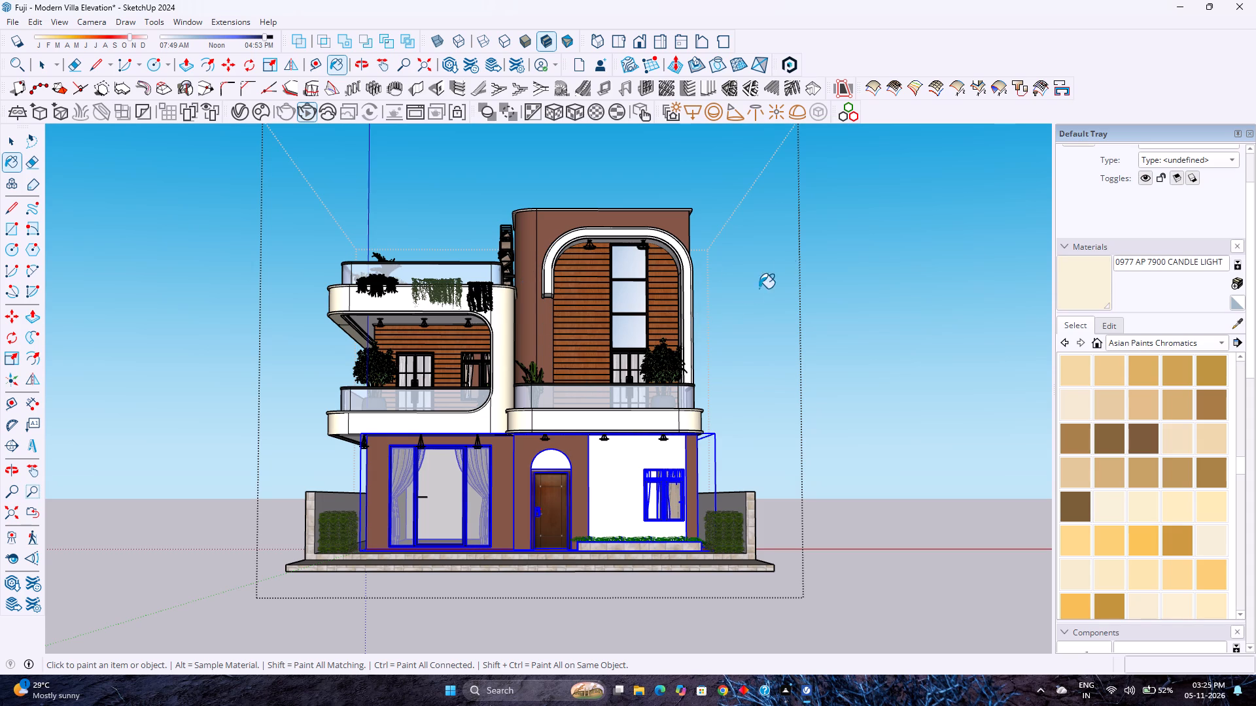
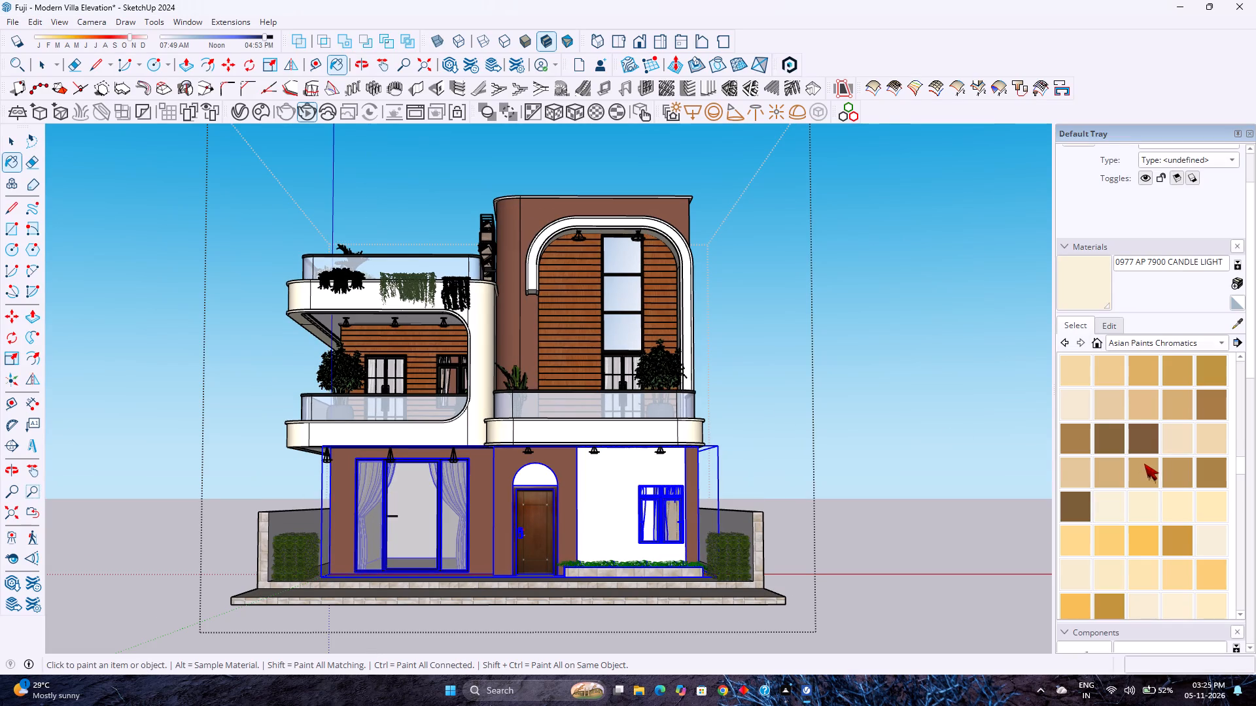
Paint the balcony bands, white ground-floor wall and upper arched frame with the Asian Paints colour 1026 AP 7946 SUNNY SIDE UP.
scroll(1145, 463, "down", 9)
scroll(1146, 456, "up", 2)
scroll(1146, 456, "down", 7)
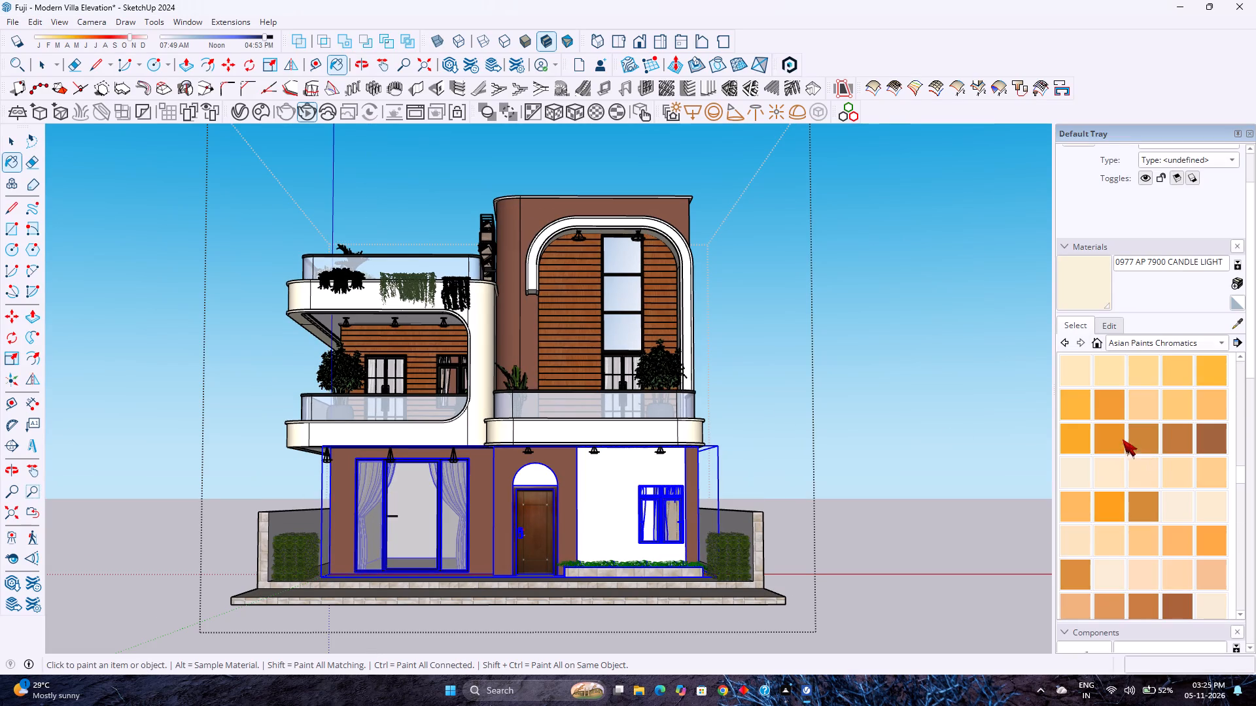
left_click(1099, 368)
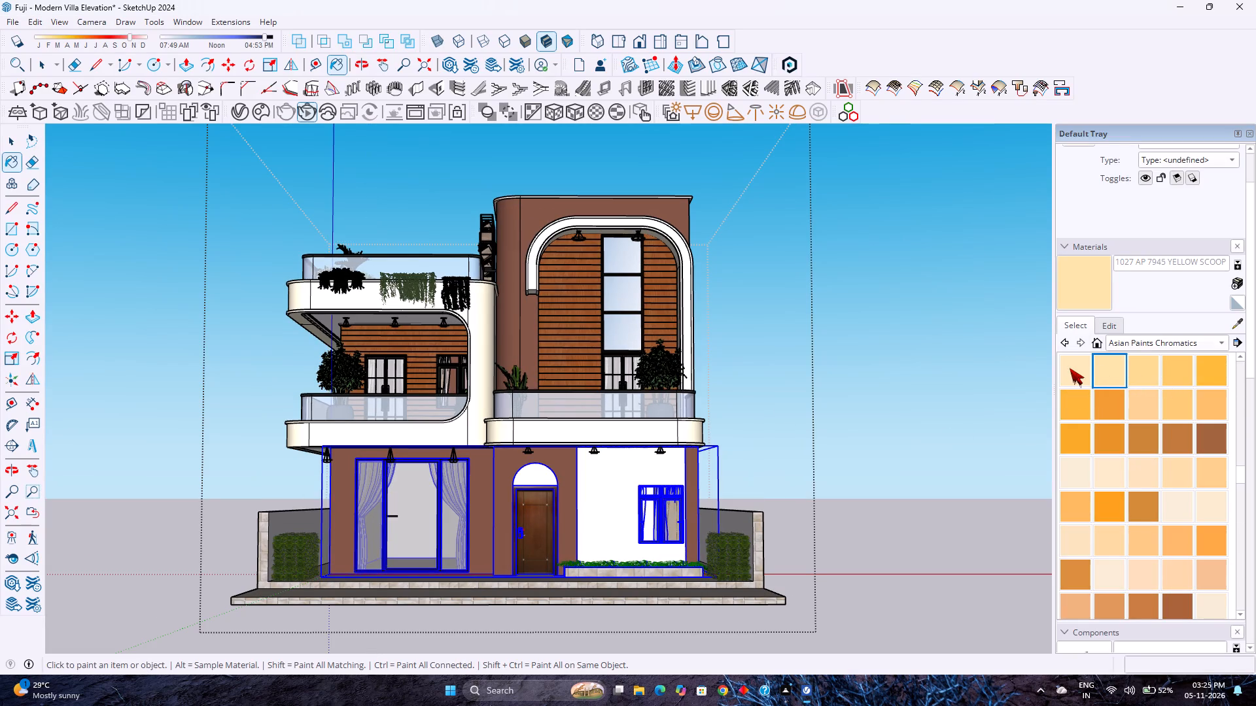
left_click(1070, 368)
left_click(442, 431)
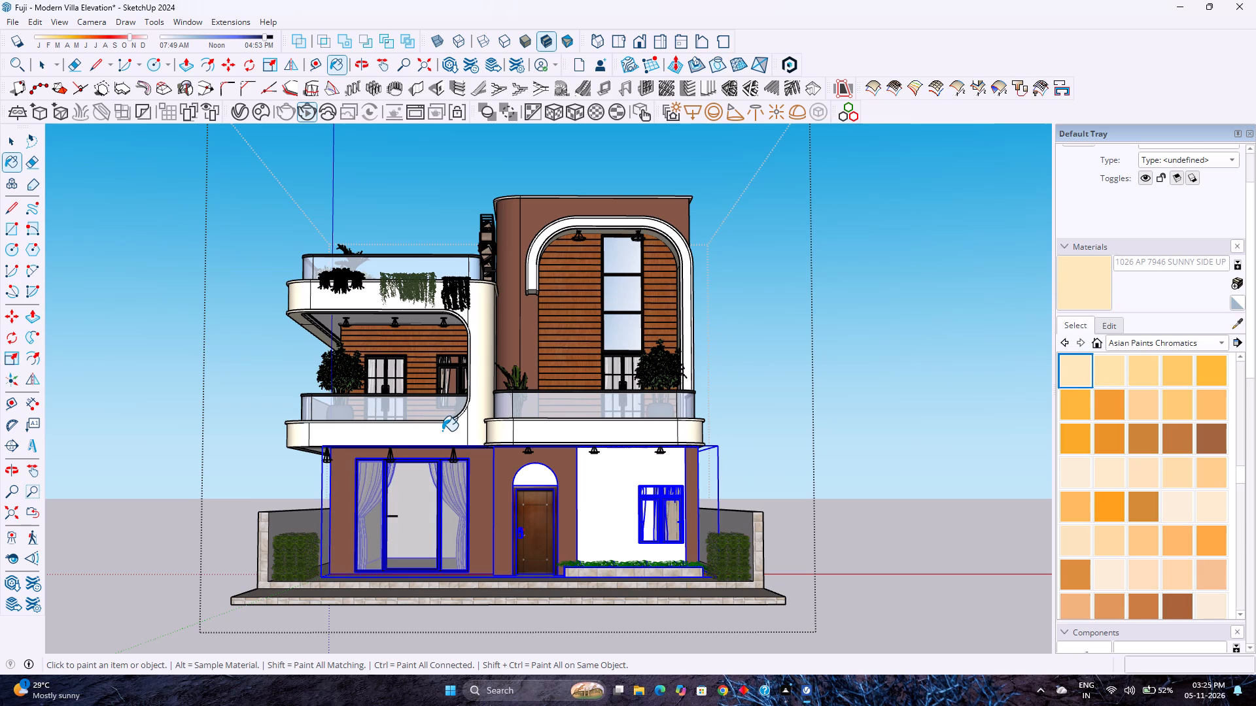
left_click(603, 467)
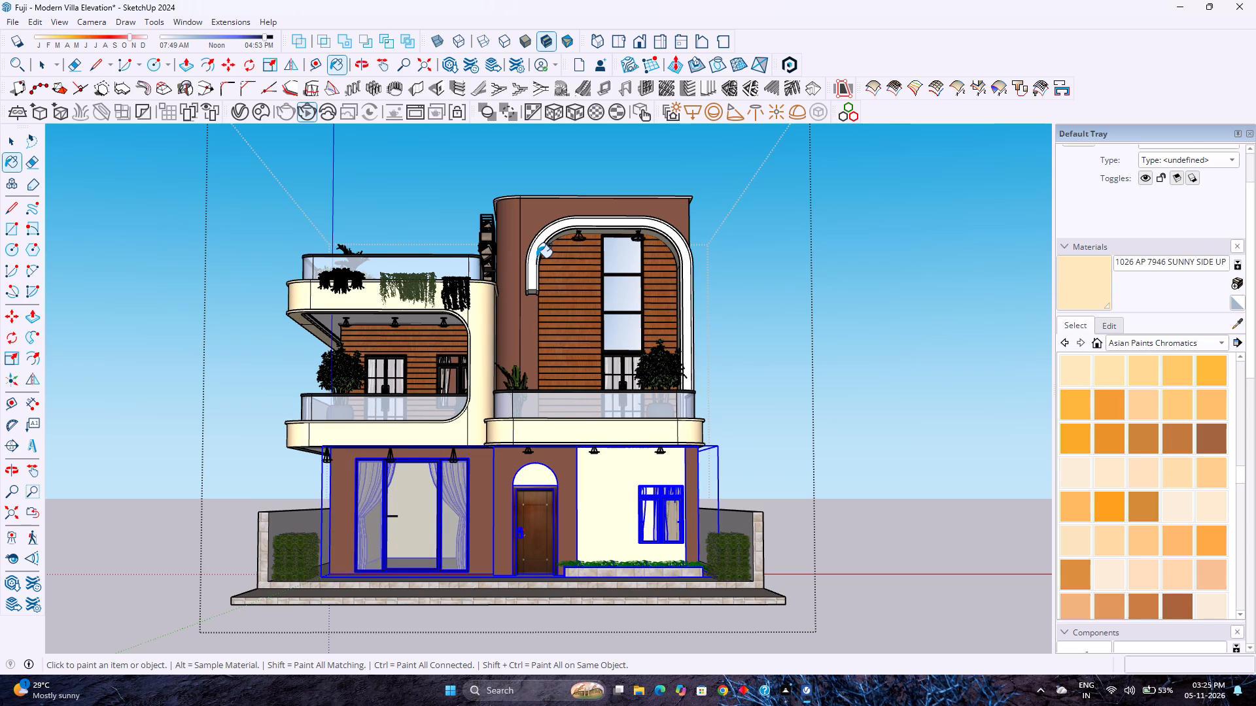
left_click(536, 253)
key("space")
Examine the repainted villa from a raised side angle, from the front and from farther away at ground level.
scroll(529, 354, "down", 5)
scroll(529, 353, "up", 3)
scroll(529, 353, "down", 4)
scroll(529, 353, "up", 1)
scroll(529, 348, "down", 4)
scroll(529, 348, "up", 3)
scroll(529, 345, "down", 4)
scroll(529, 345, "up", 4)
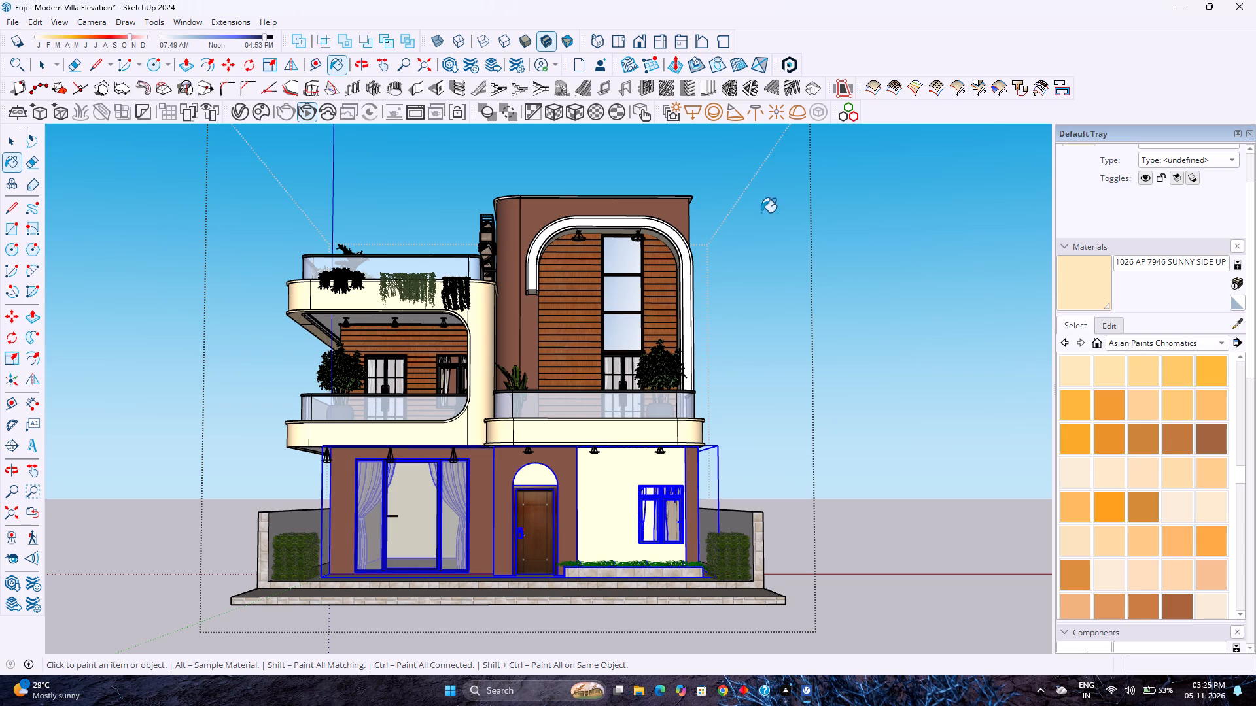
left_click(915, 71)
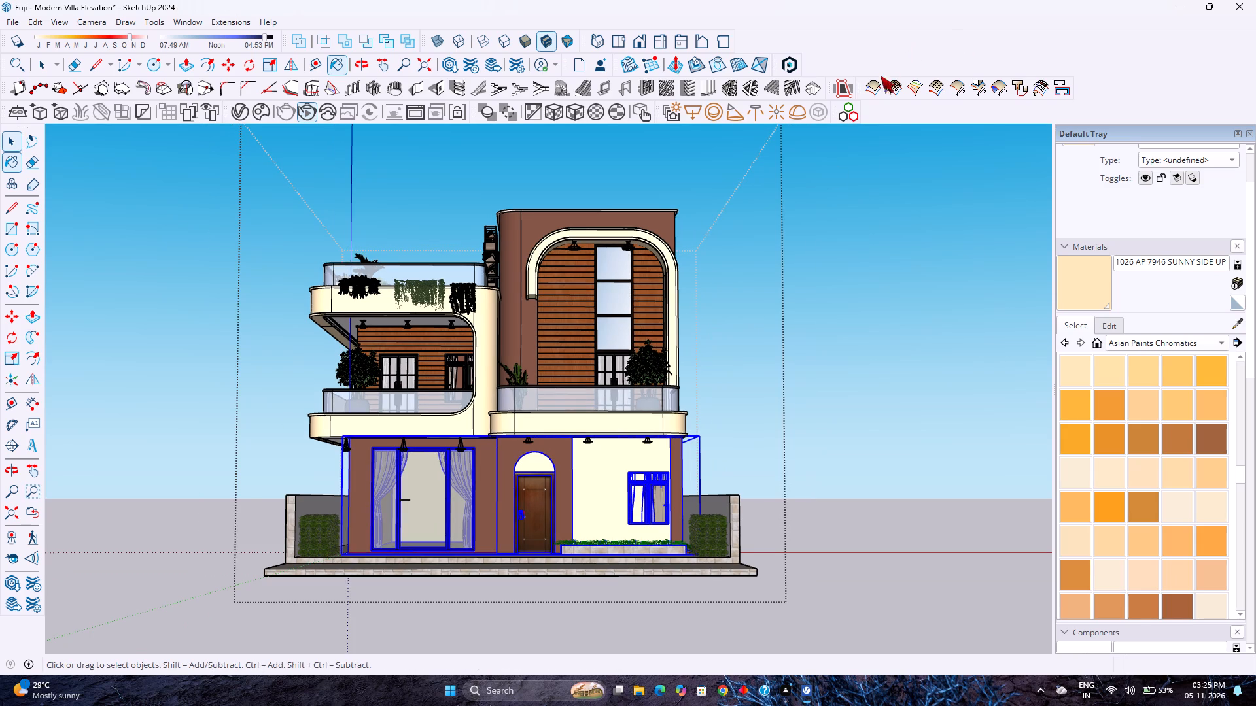
scroll(664, 246, "down", 3)
middle_click_drag(664, 246, 649, 281)
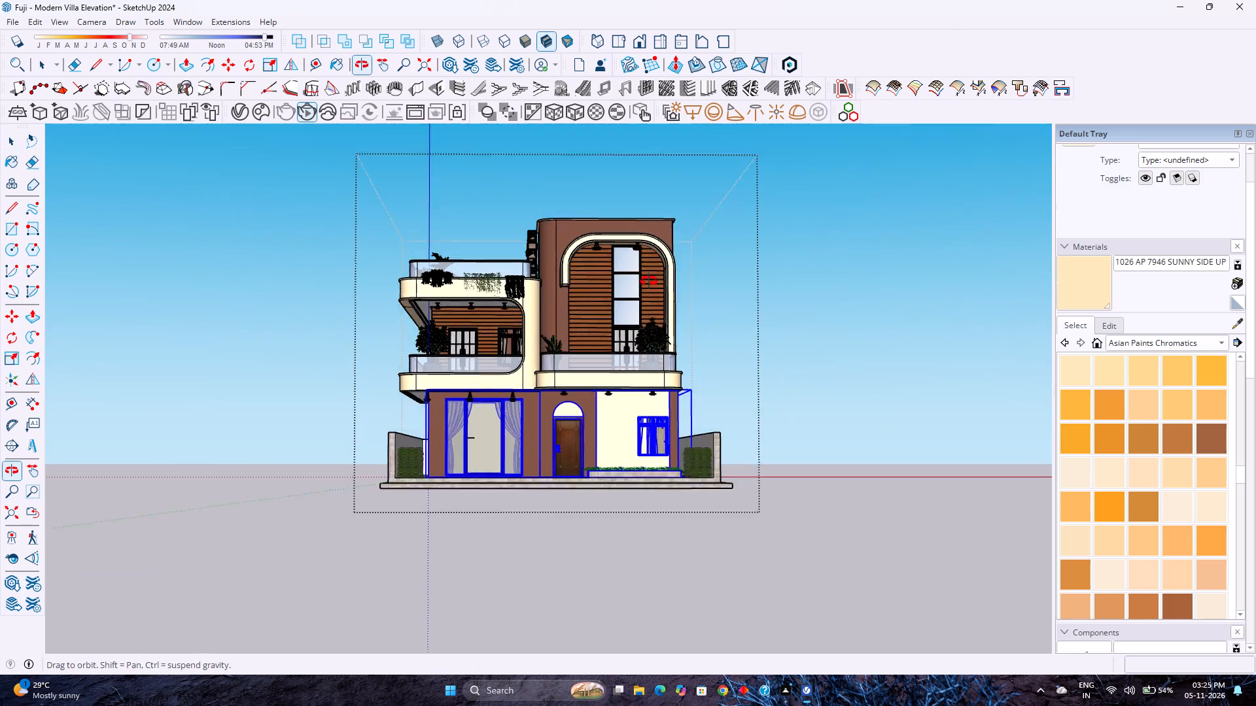
middle_click_drag(649, 281, 400, 369)
middle_click(400, 369)
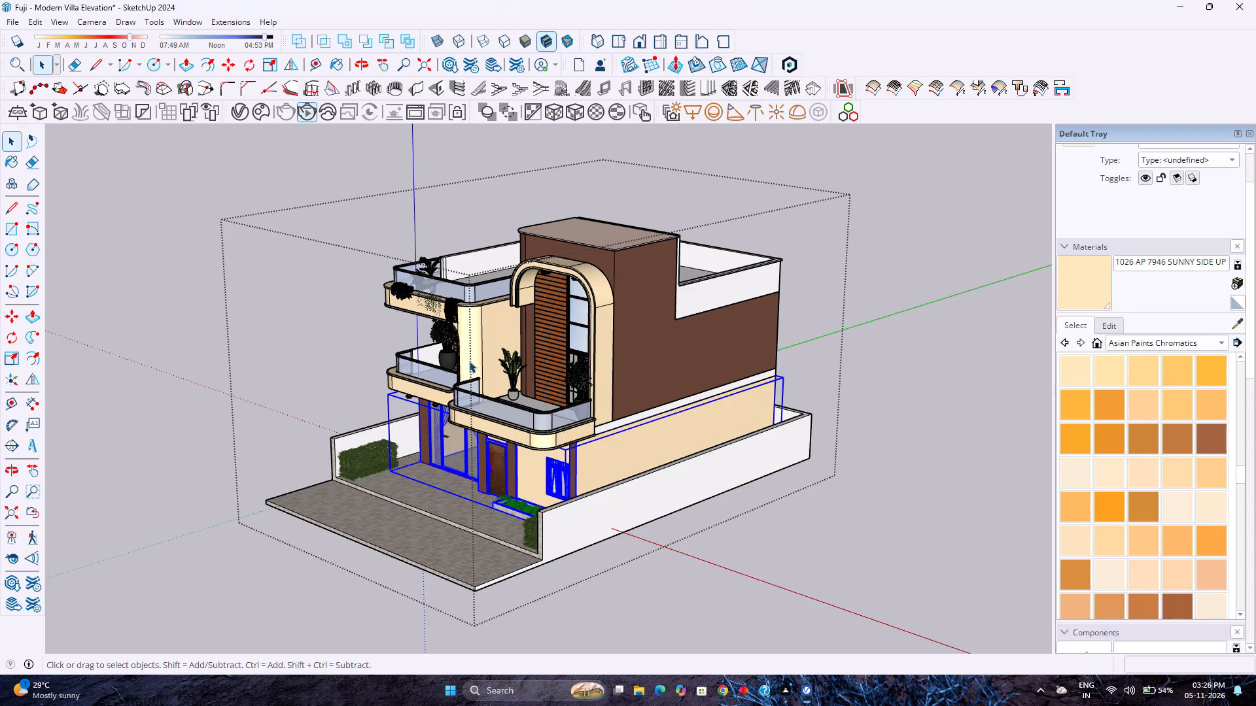
scroll(491, 363, "up", 4)
middle_click_drag(491, 363, 752, 292)
scroll(752, 292, "down", 3)
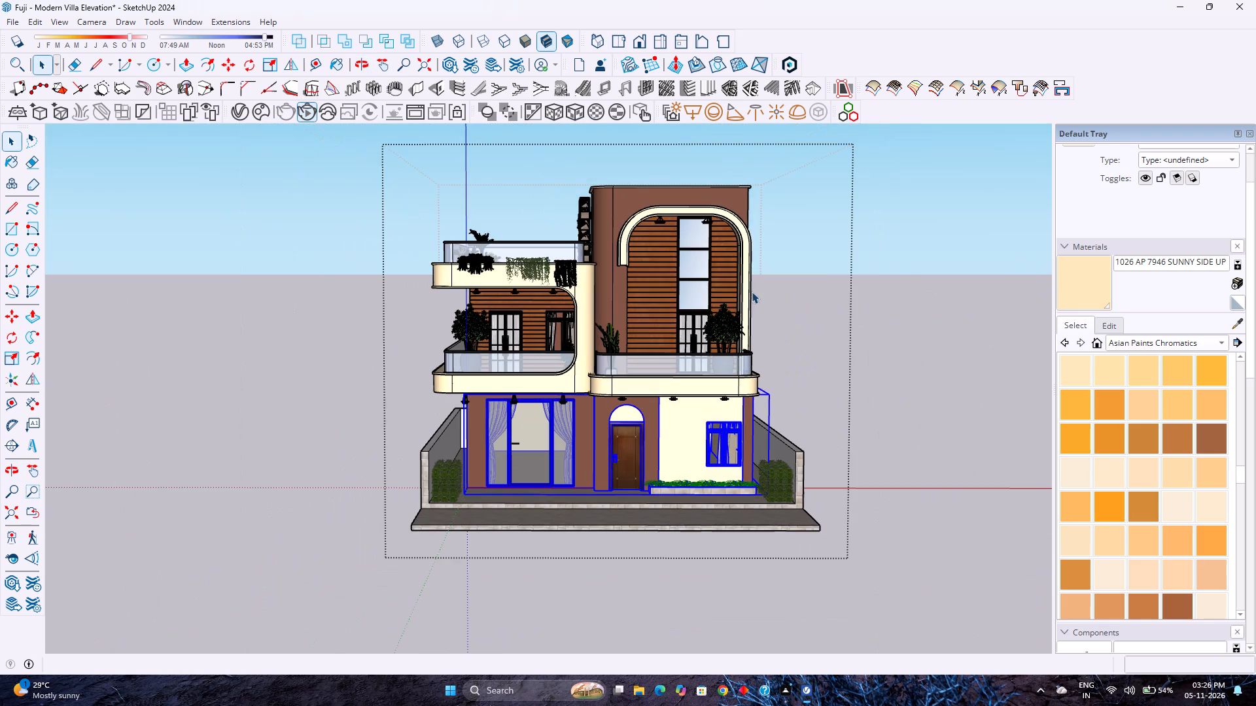
middle_click_drag(656, 380, 644, 334)
middle_click(644, 334)
middle_click(644, 334)
middle_click(645, 334)
scroll(648, 333, "down", 3)
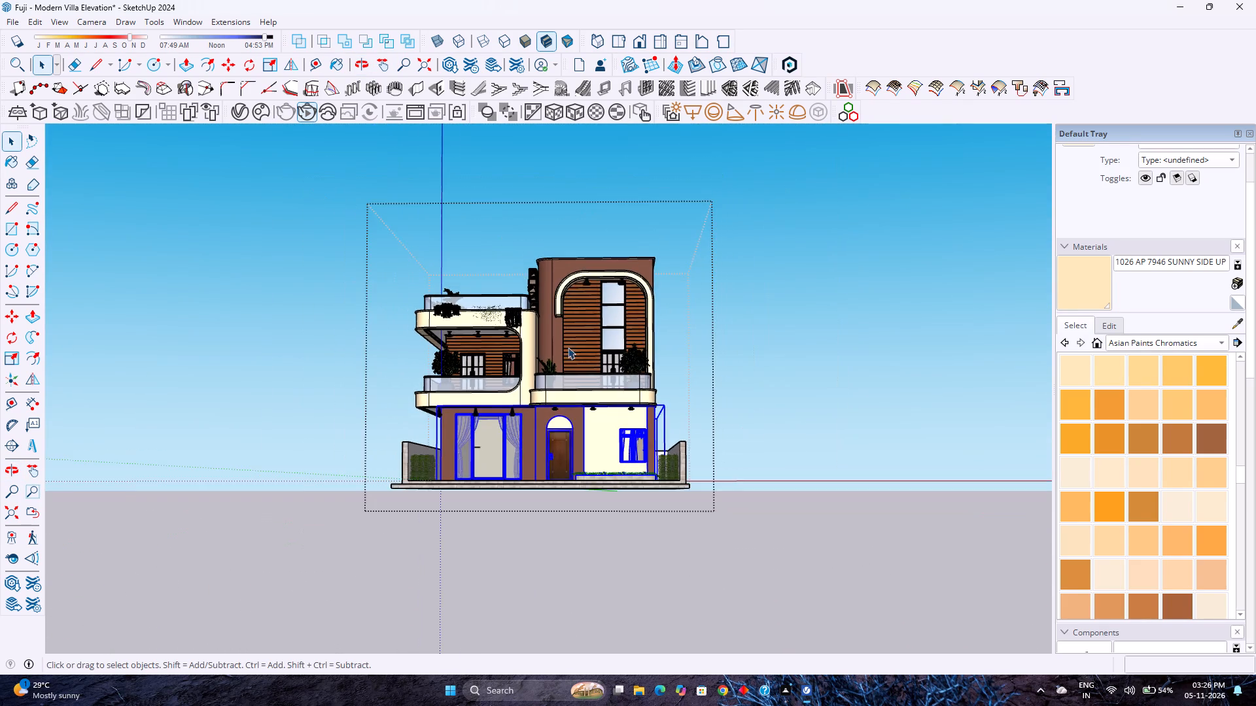
scroll(430, 362, "up", 3)
Switch to the standard front view and examine the repainted facade up close from slightly varied heights.
left_click(640, 39)
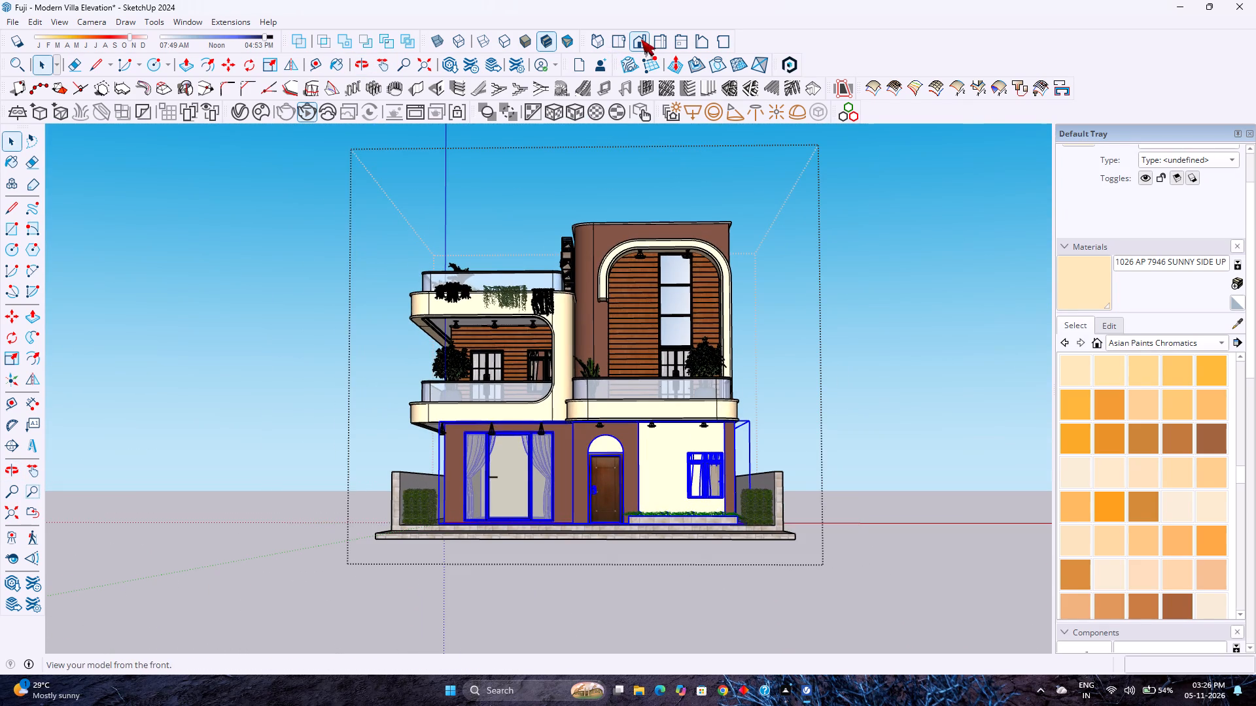
scroll(575, 460, "up", 1)
scroll(485, 450, "up", 2)
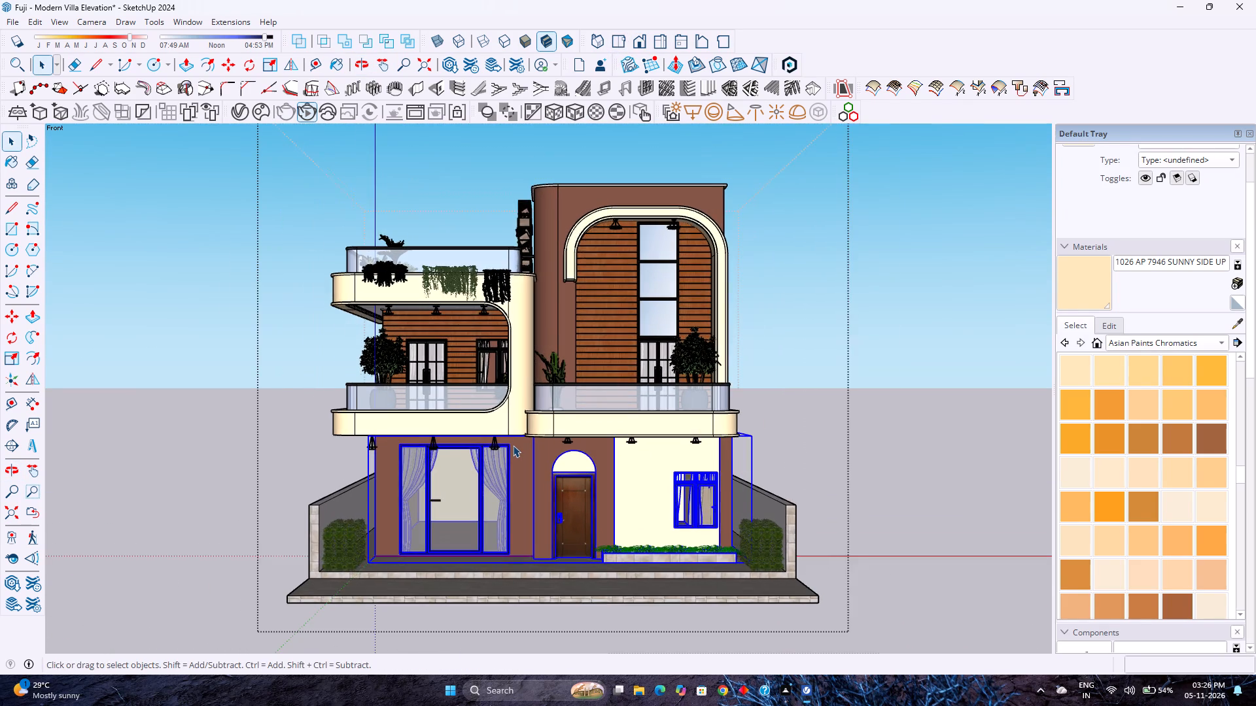
scroll(513, 445, "up", 1)
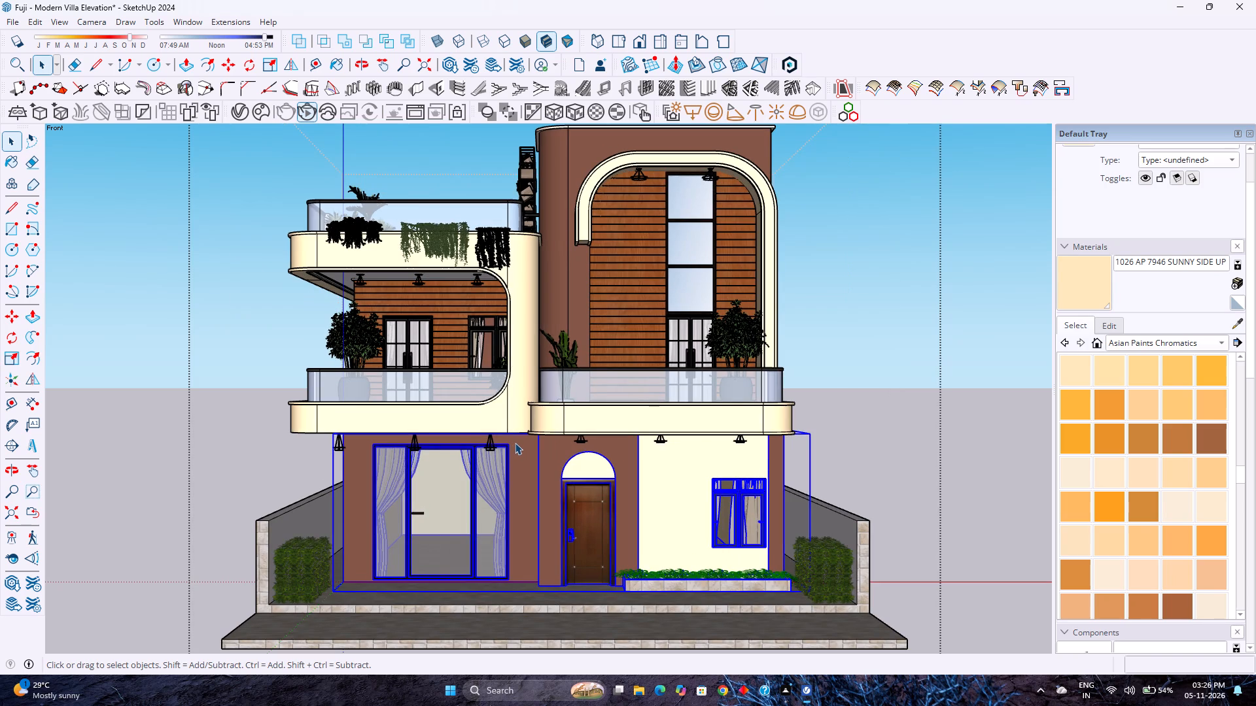
middle_click(512, 411)
middle_click_drag(512, 411, 512, 397)
middle_click(513, 394)
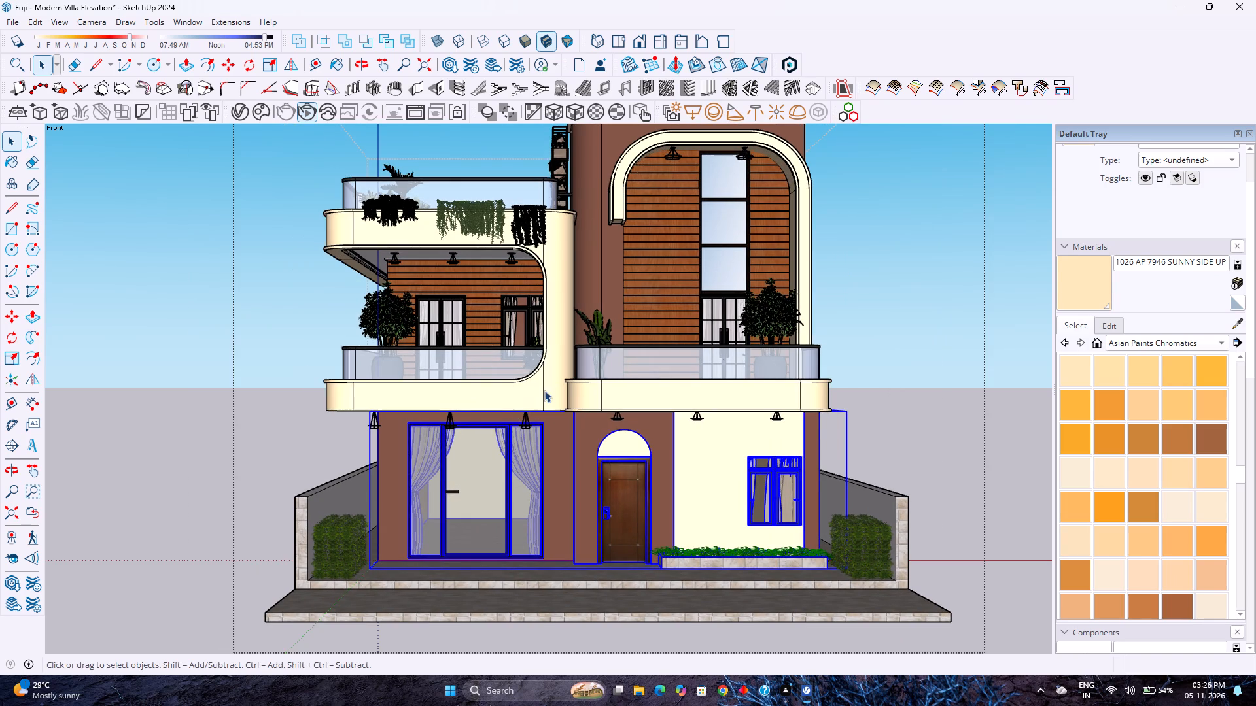
middle_click_drag(640, 348, 647, 369, "shift")
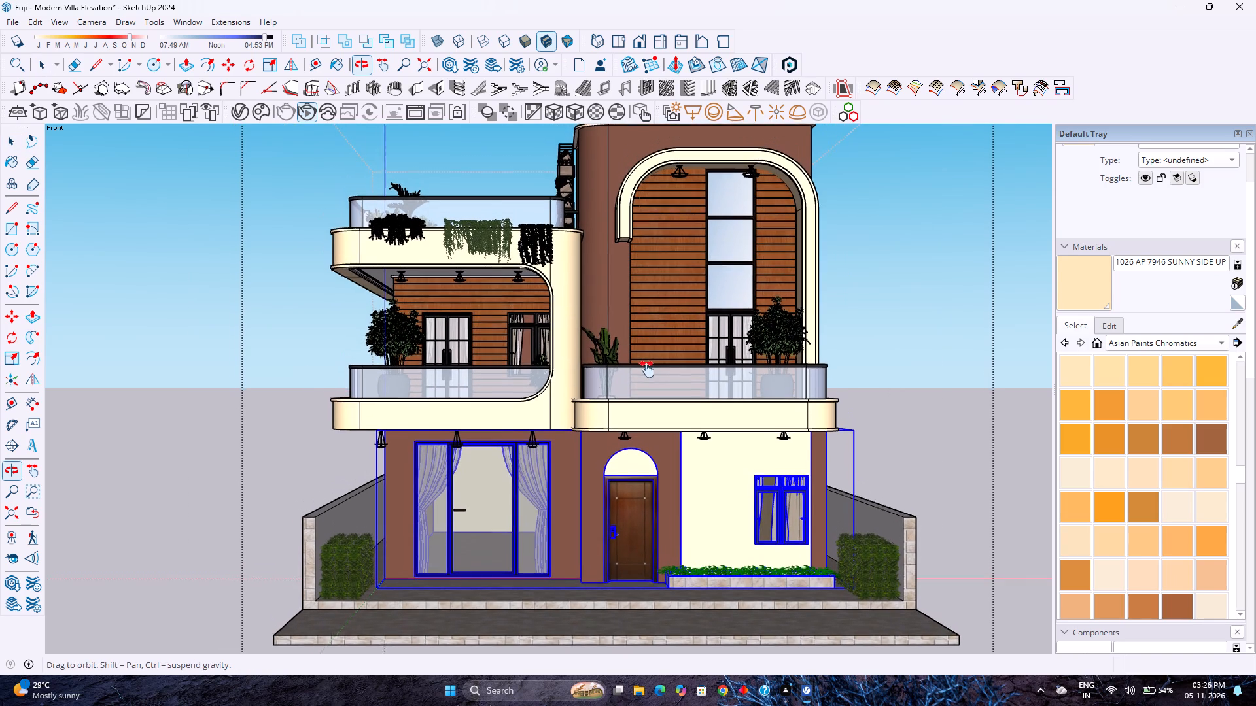
middle_click_drag(647, 369, 647, 370, "shift")
middle_click_drag(647, 371, 645, 356)
middle_click(645, 356)
middle_click_drag(647, 344, 642, 361, "shift")
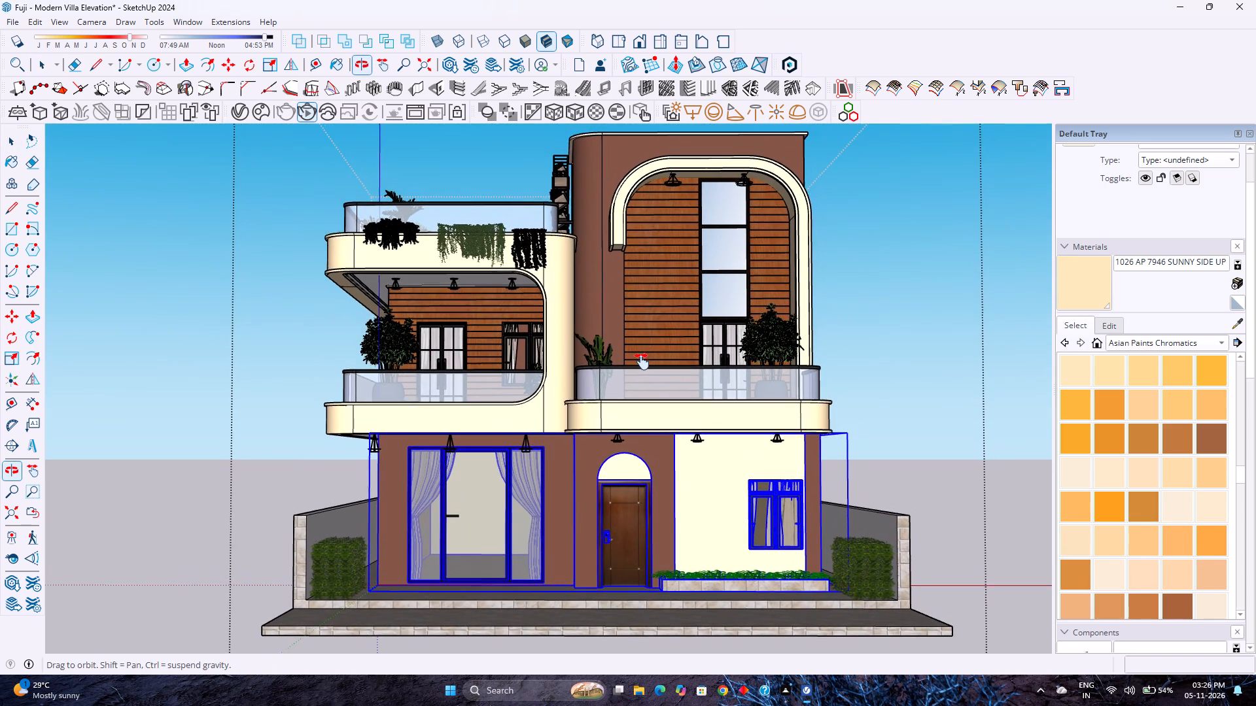
middle_click_drag(642, 361, 642, 370, "shift")
middle_click(642, 370, "shift")
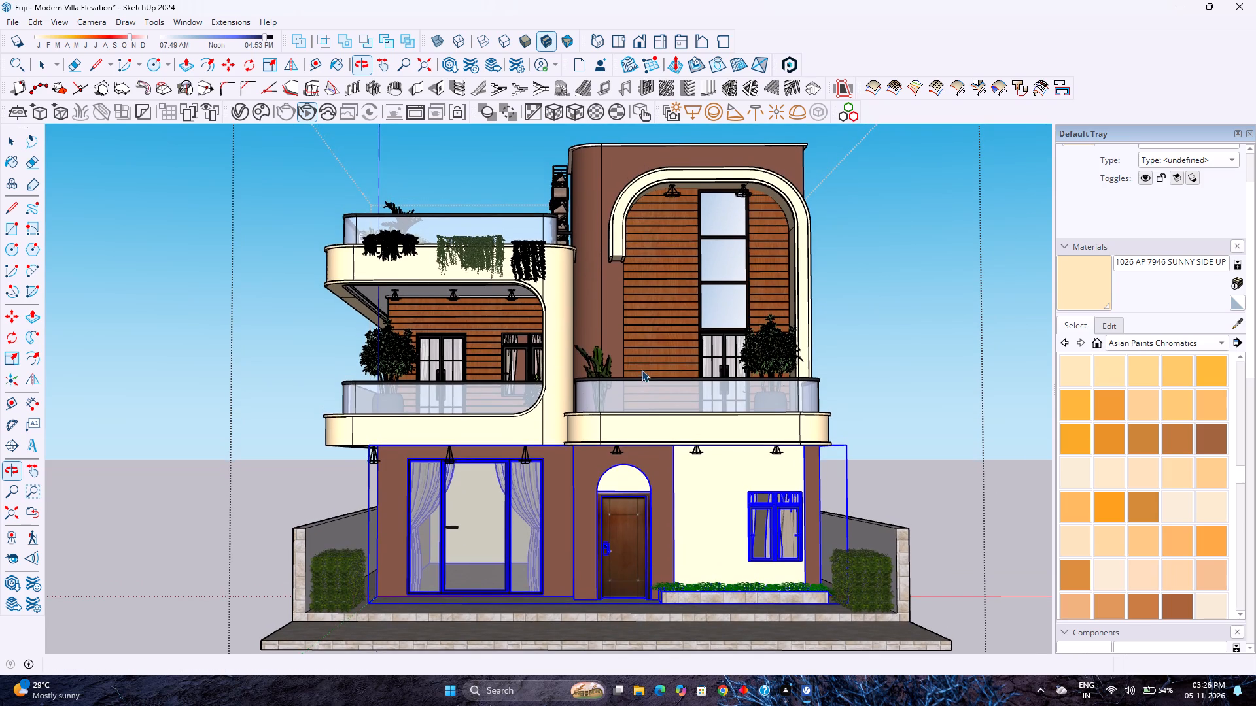
middle_click(641, 373, "shift")
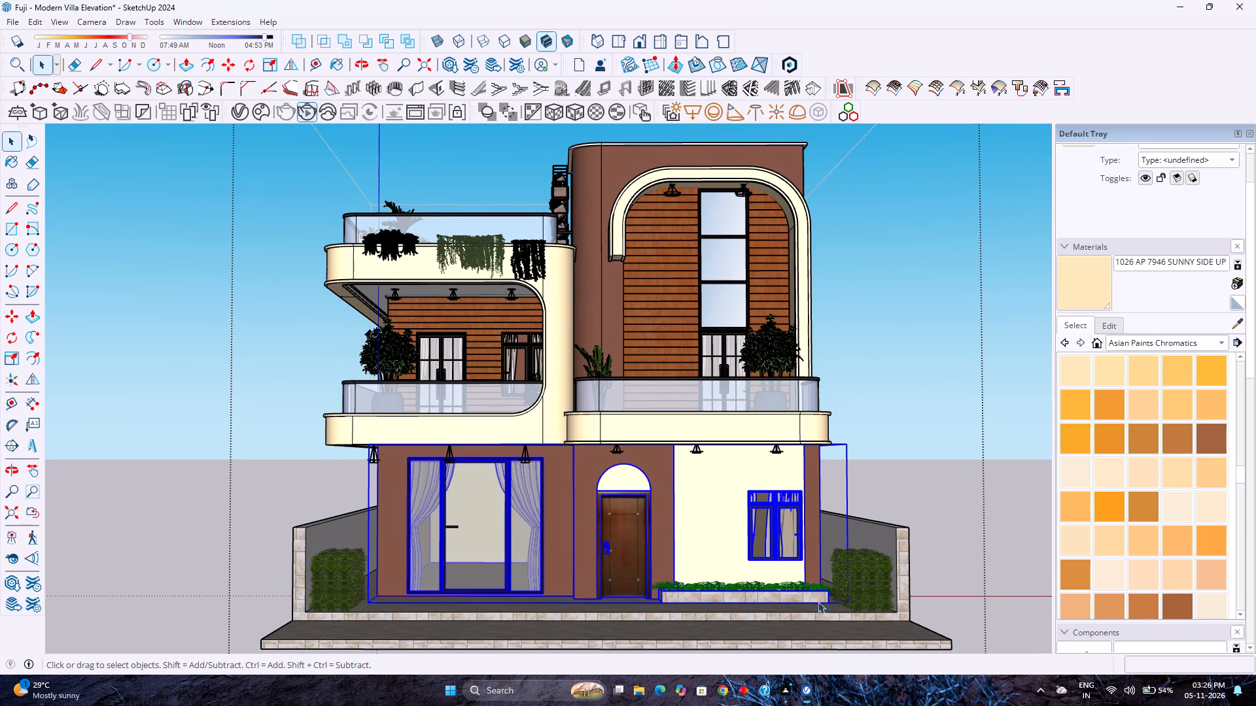
Check the villa's render in the V-Ray Frame Buffer, then return to the model's front view.
left_click(812, 618)
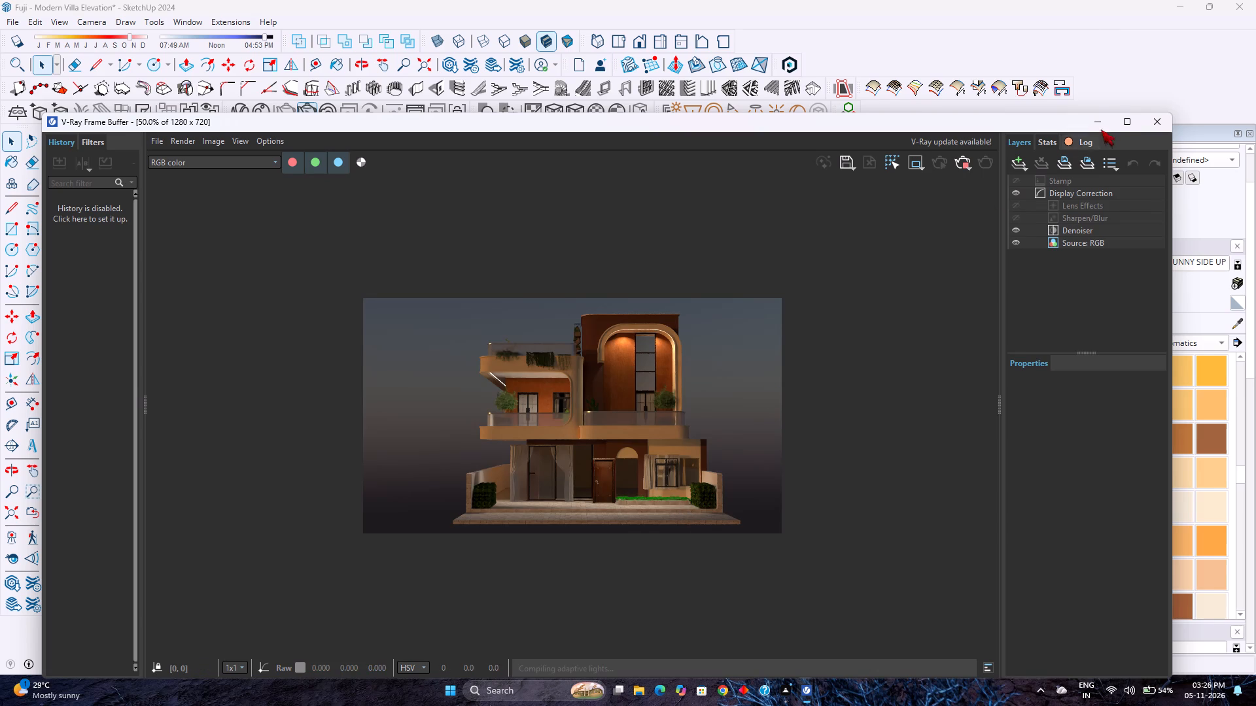
left_click(1108, 120)
middle_click_drag(764, 482, 750, 480, "shift")
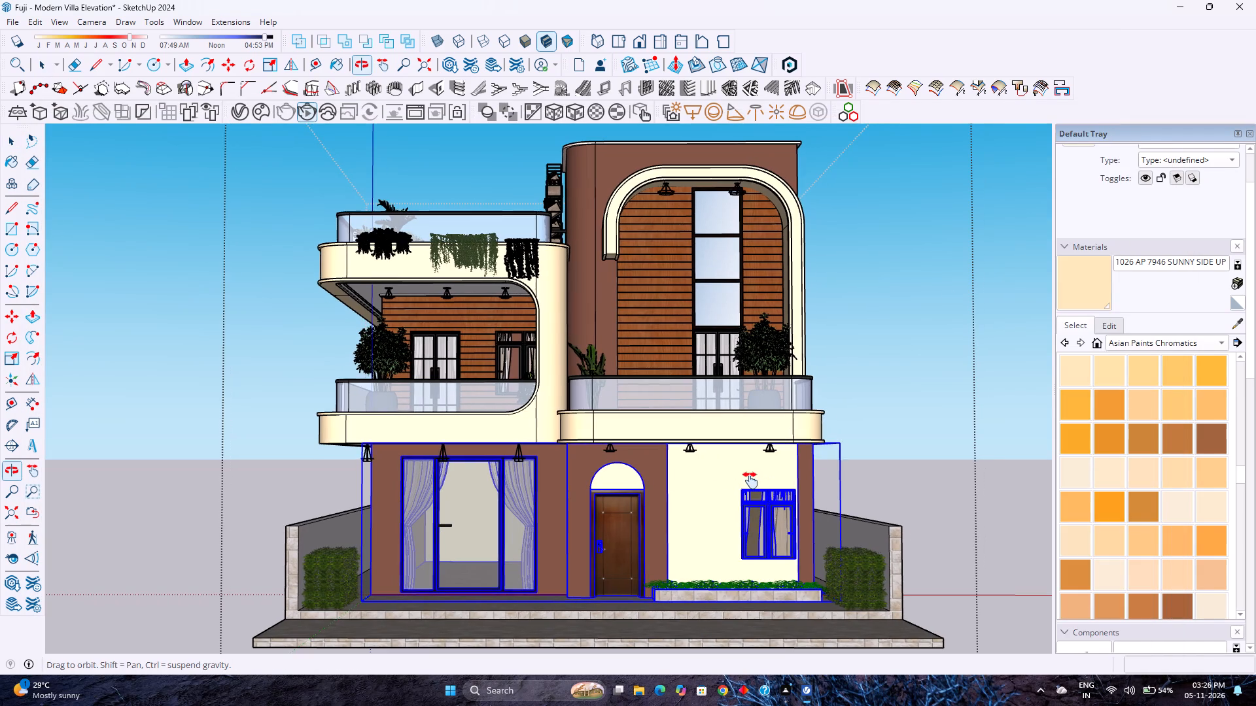
middle_click_drag(750, 480, 718, 483, "shift")
middle_click(718, 483, "shift")
middle_click_drag(801, 496, 733, 492, "shift")
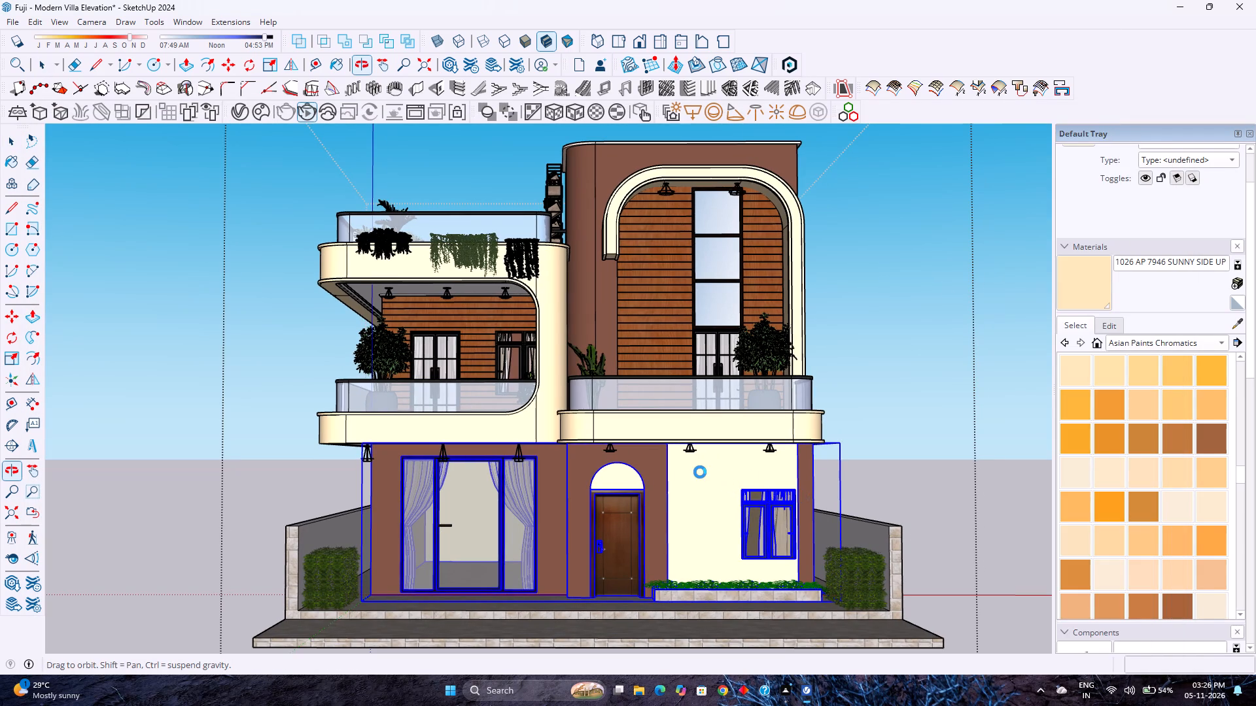
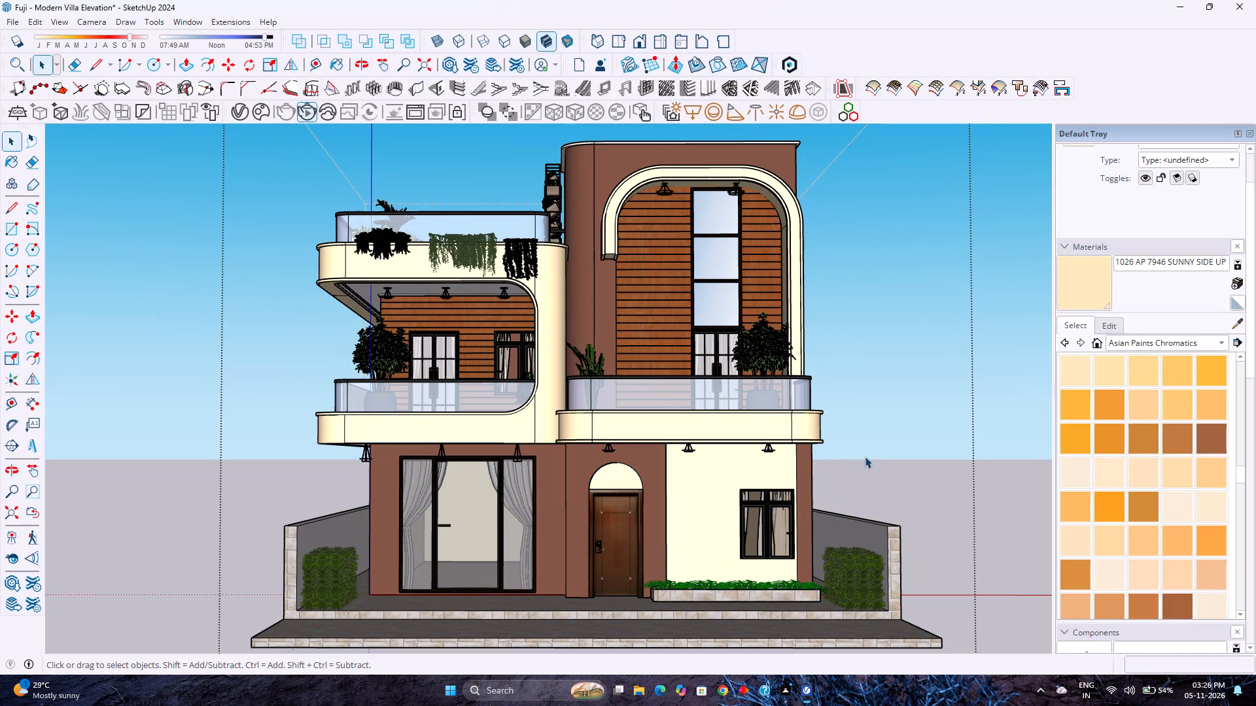
Examine the villa from a slight side angle and in the standard front view, with the whole building framed.
middle_click_drag(869, 456, 812, 453)
middle_click(812, 453)
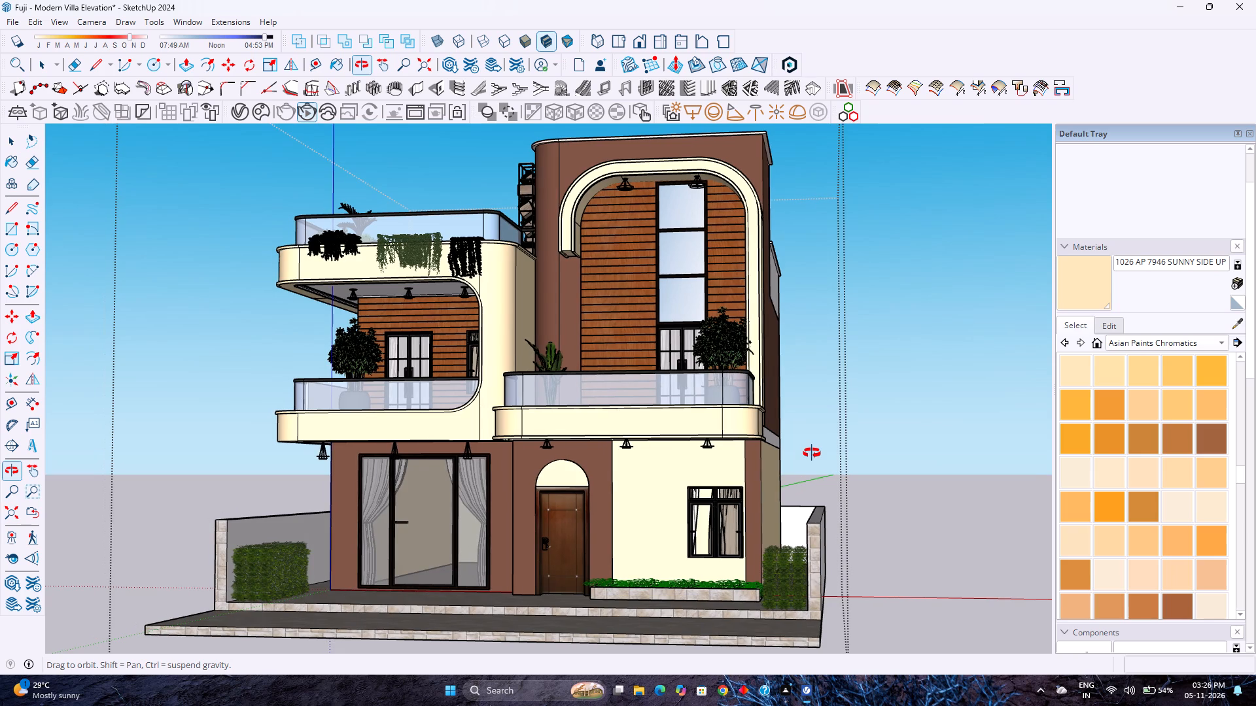
left_click(645, 44)
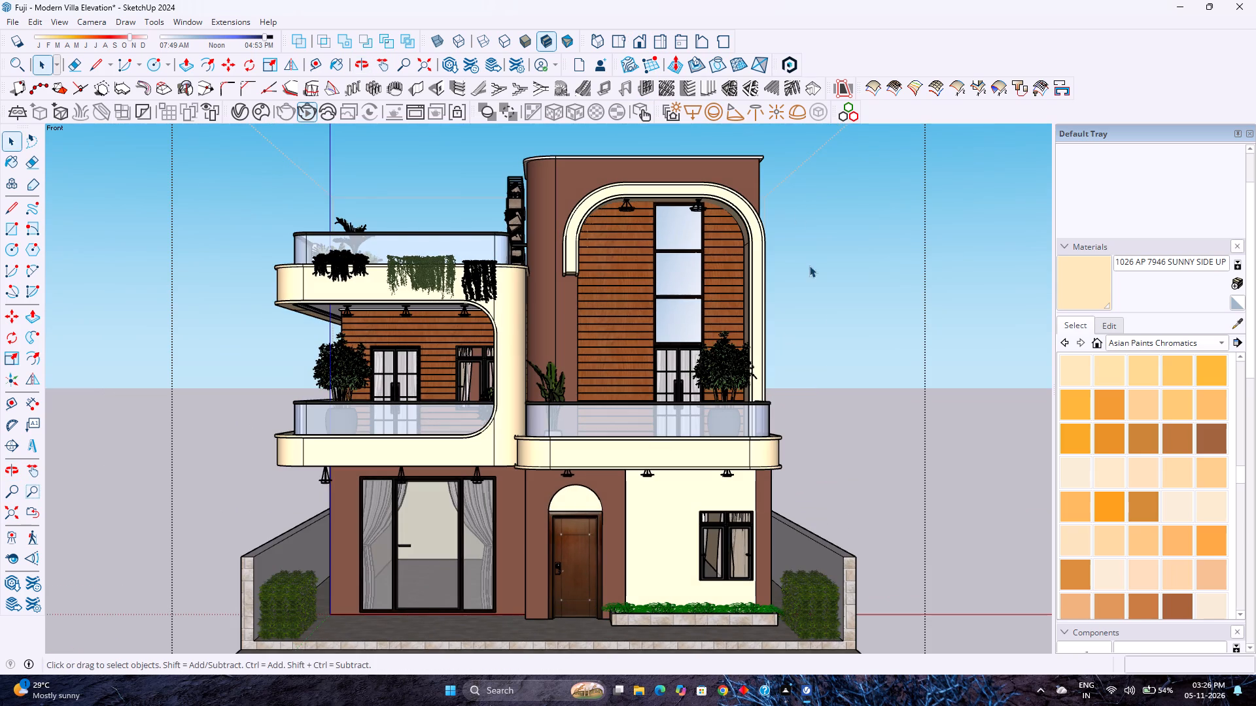
middle_click_drag(816, 427, 817, 407)
middle_click(817, 407)
middle_click(817, 407)
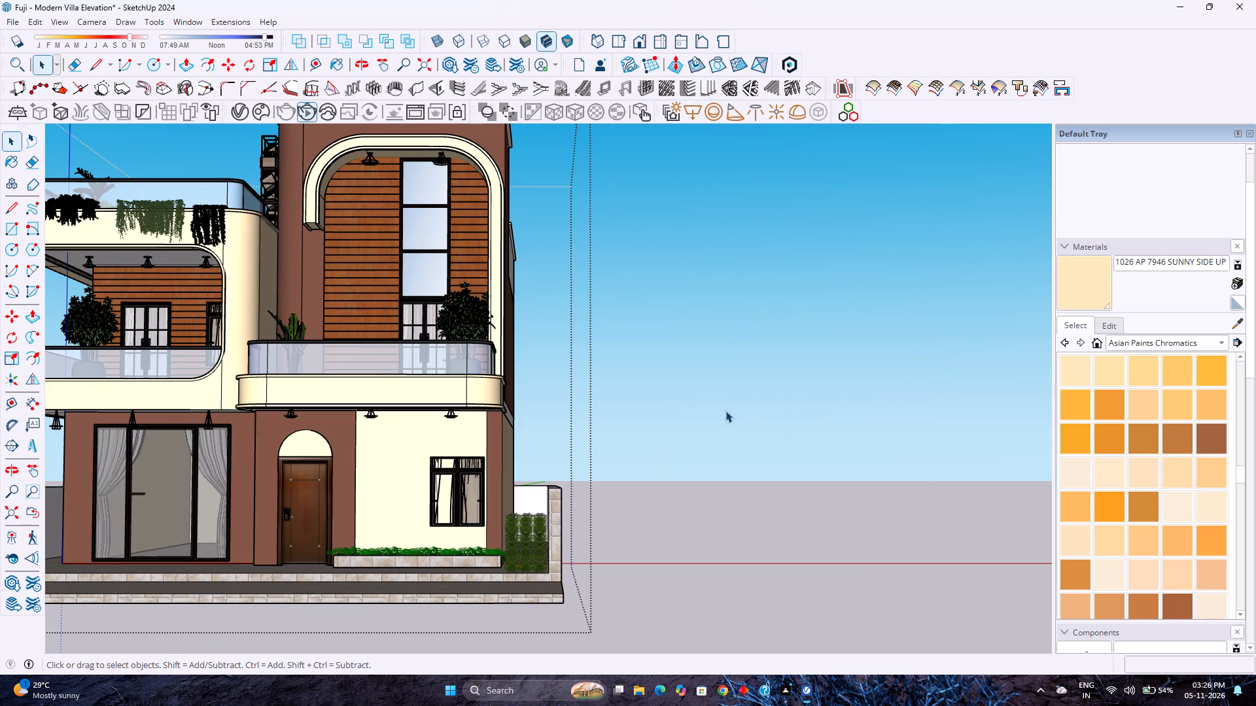
left_click(9, 516)
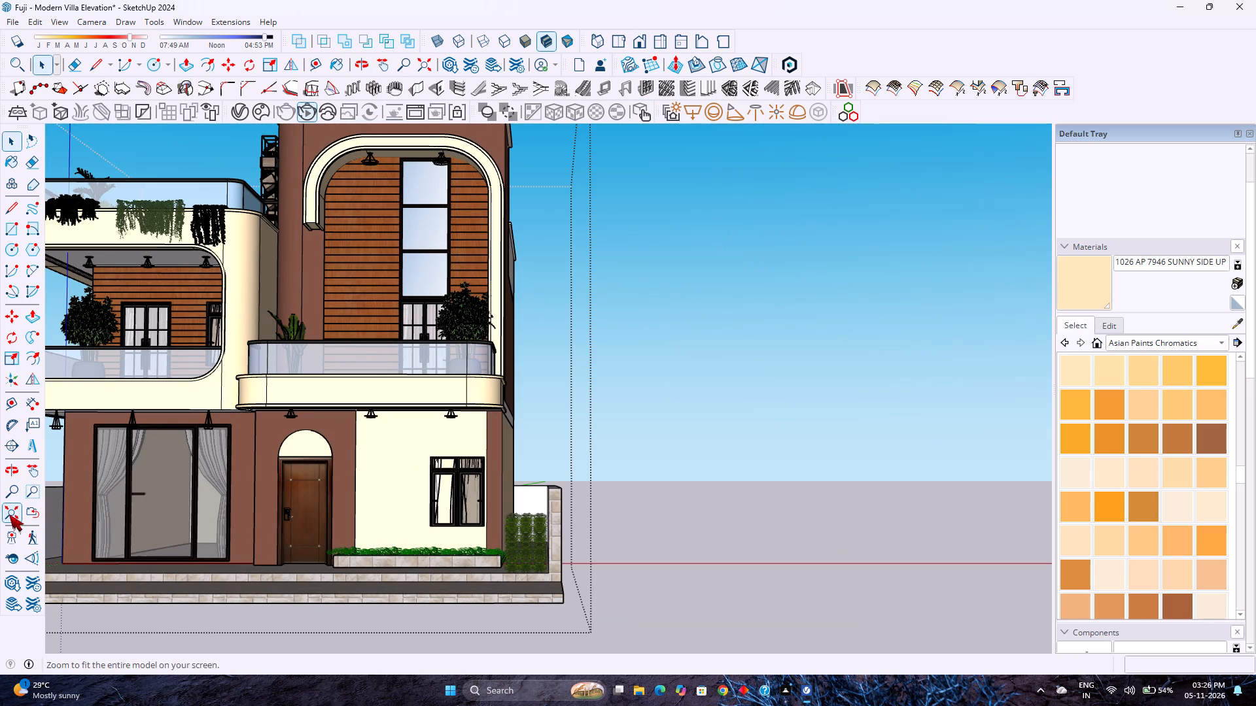
double_click(9, 514)
scroll(381, 490, "down", 2)
scroll(381, 490, "up", 2)
left_click(873, 393)
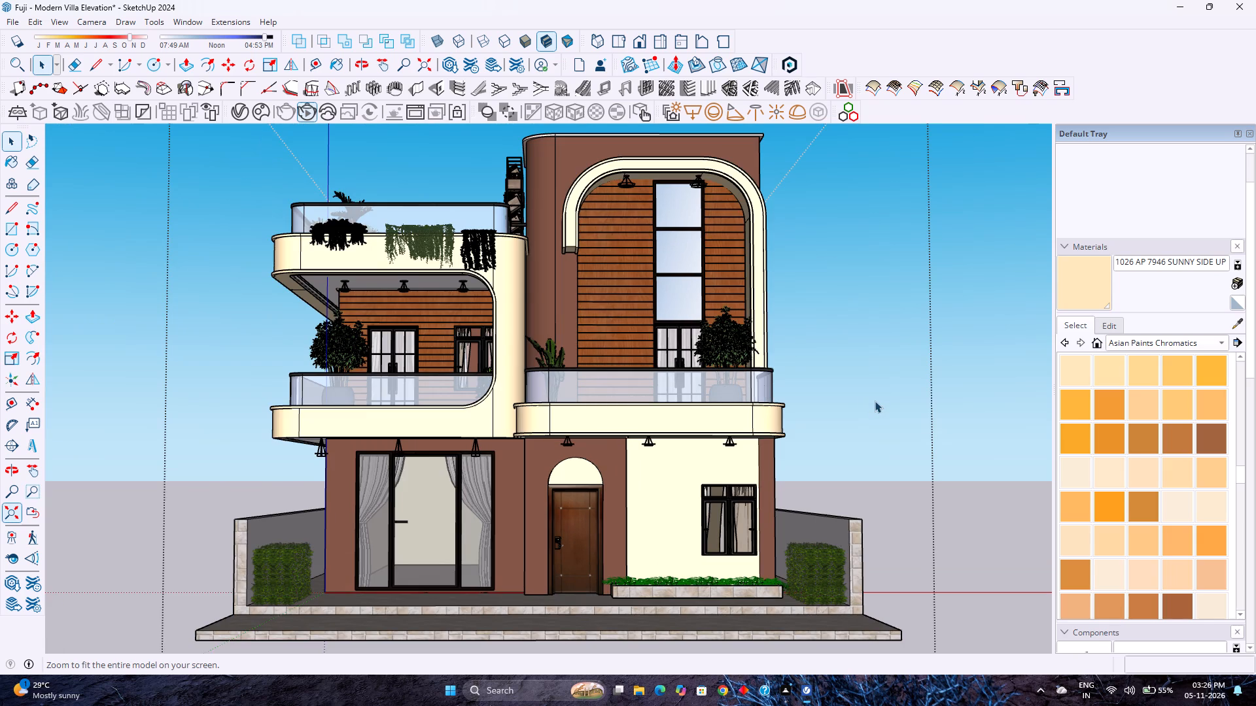
Check the villa's progressing render in the V-Ray Frame Buffer, then return to a close front view of the model.
left_click(807, 693)
left_click(835, 632)
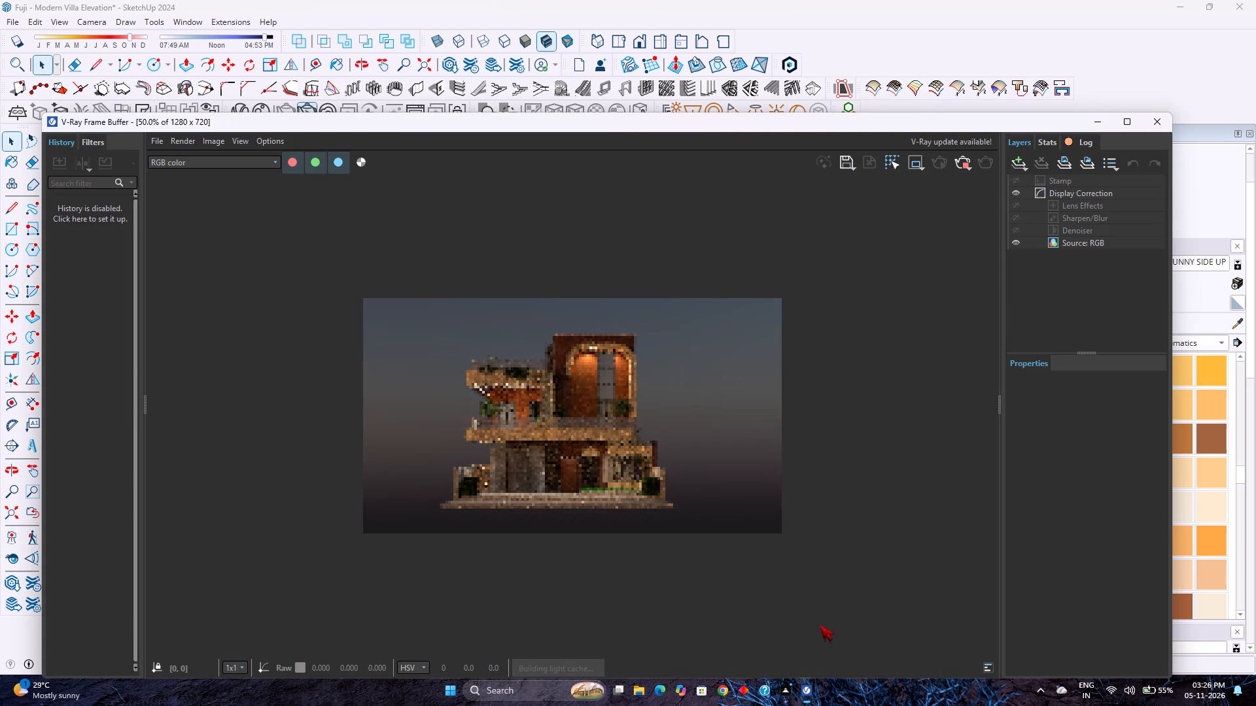
left_click(1108, 118)
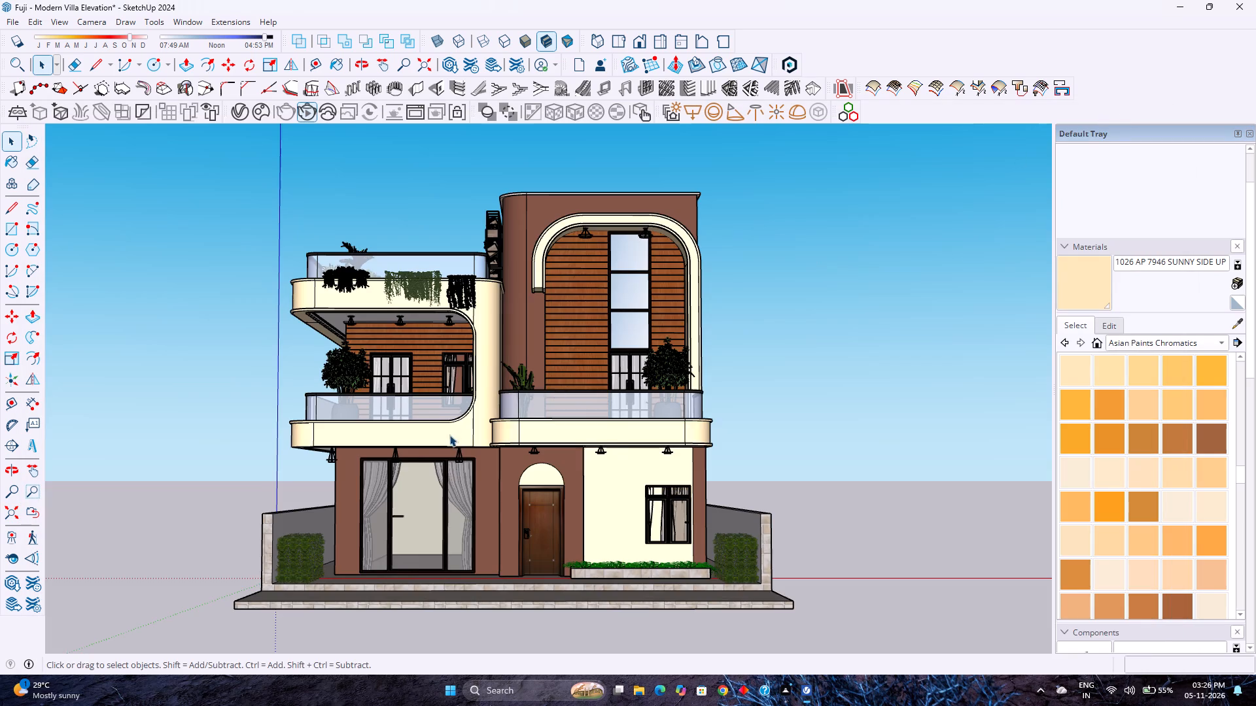
scroll(421, 457, "up", 1)
scroll(492, 463, "up", 1)
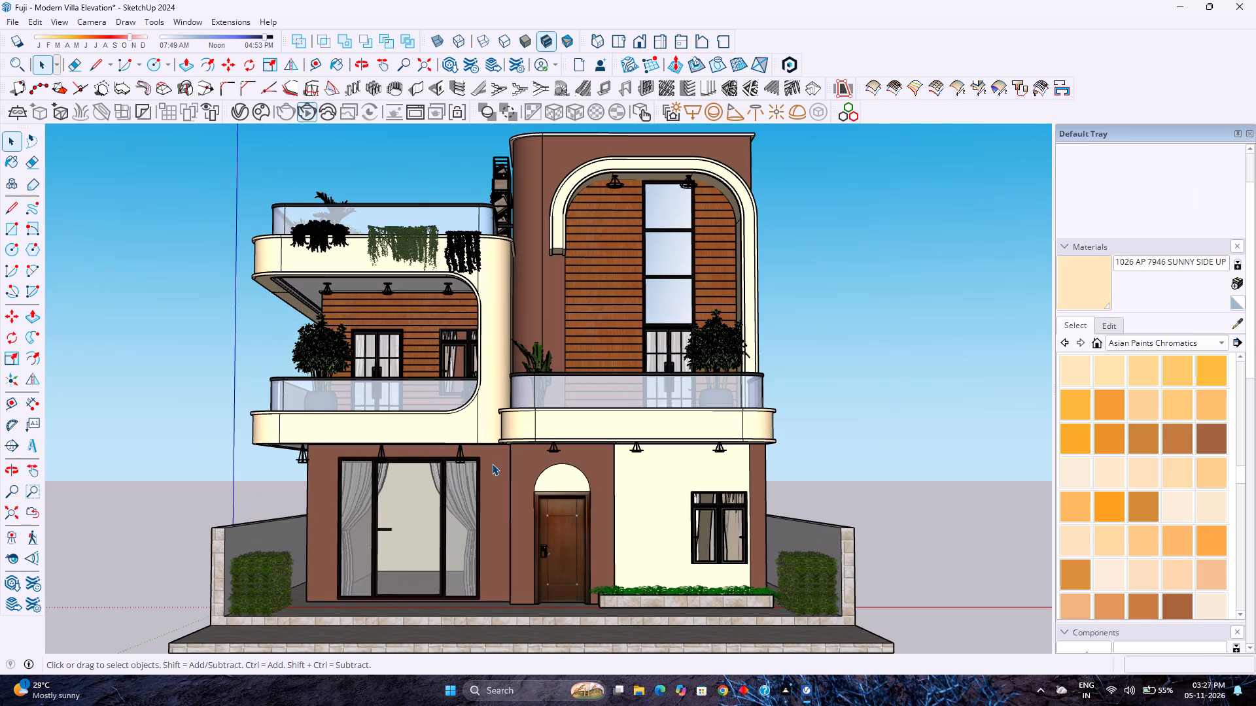
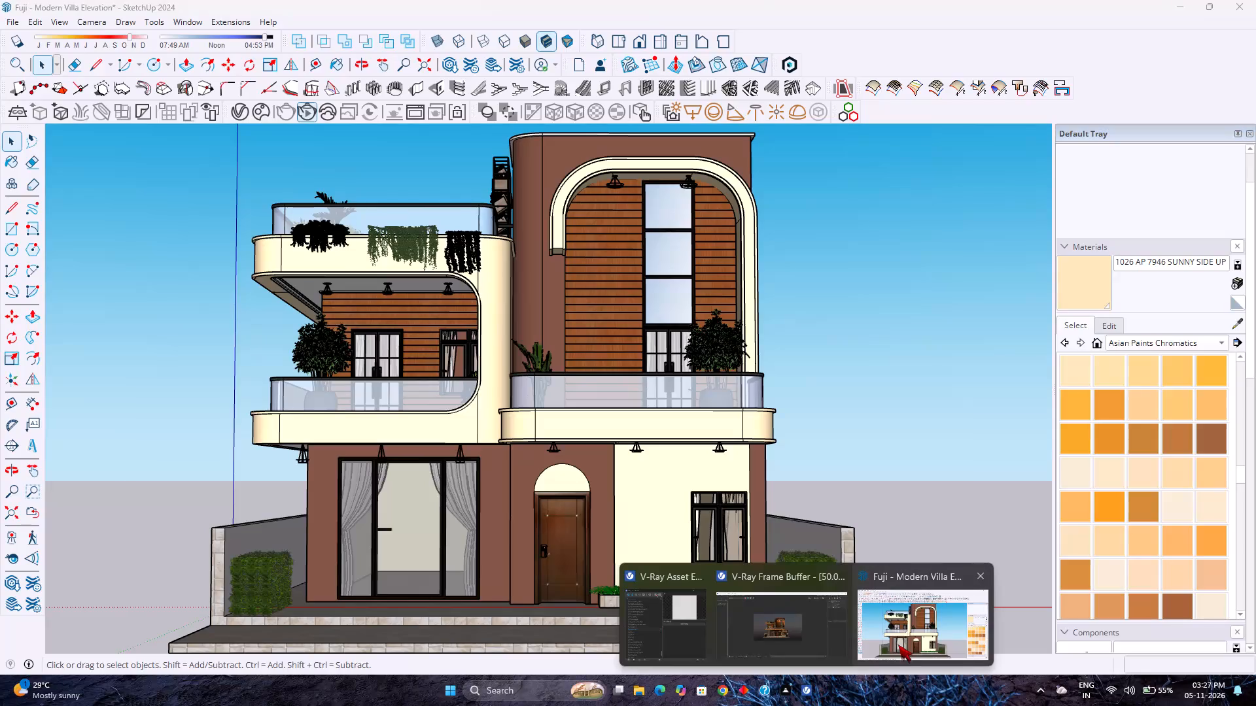
Move the sun's time of day to earlier in the afternoon and check its effect in the V-Ray Frame Buffer render.
left_click(782, 619)
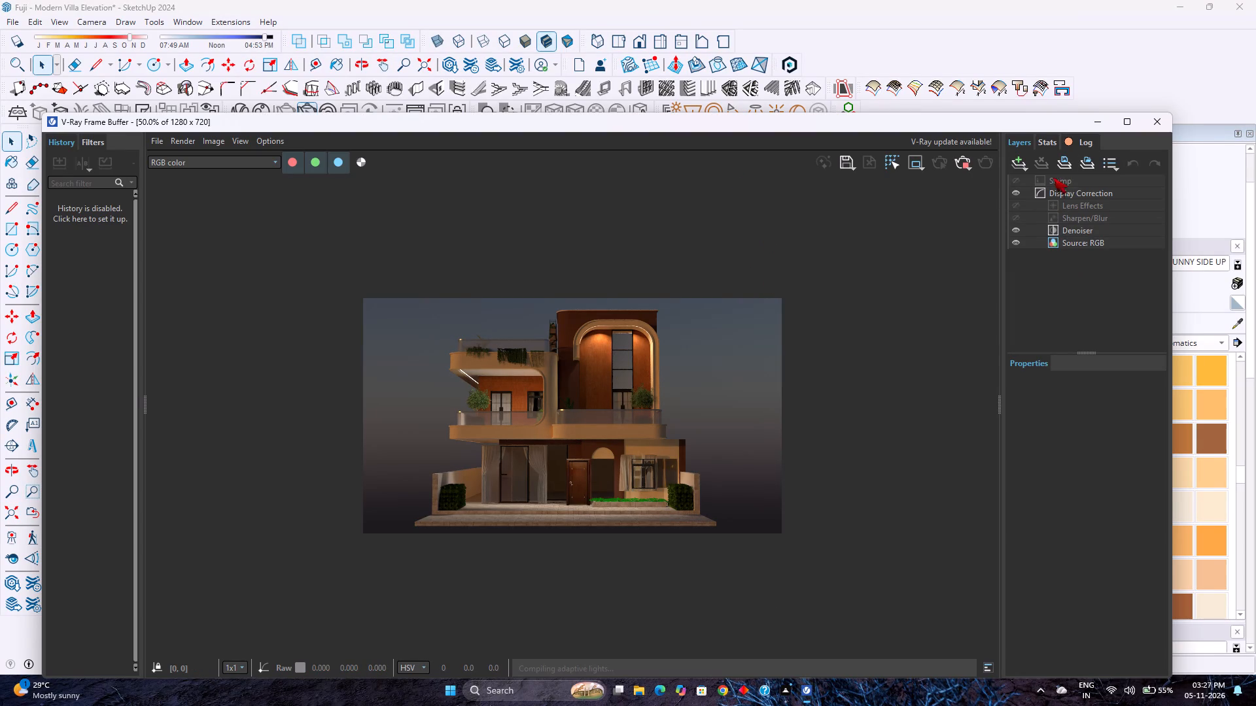
left_click(1100, 127)
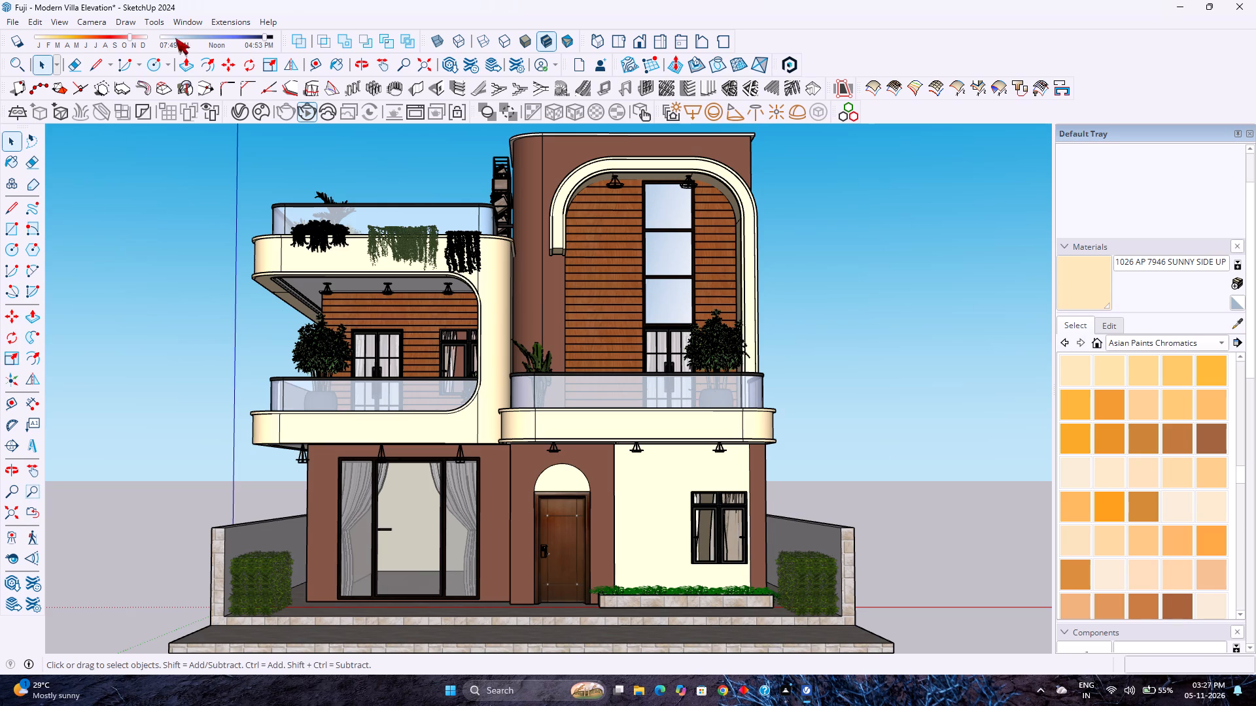
left_click_drag(260, 35, 241, 39)
left_click(806, 645)
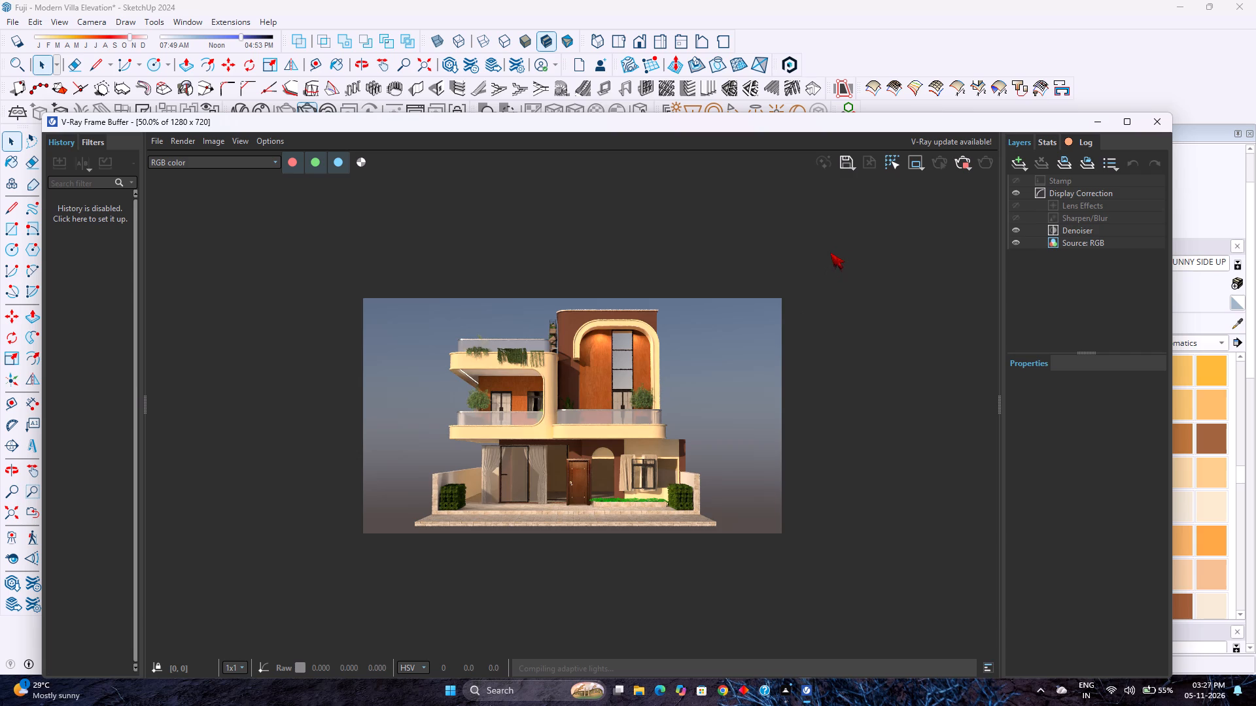
Stop the running interactive render, close the V-Ray Frame Buffer and restart interactive rendering of the front view.
left_click(954, 162)
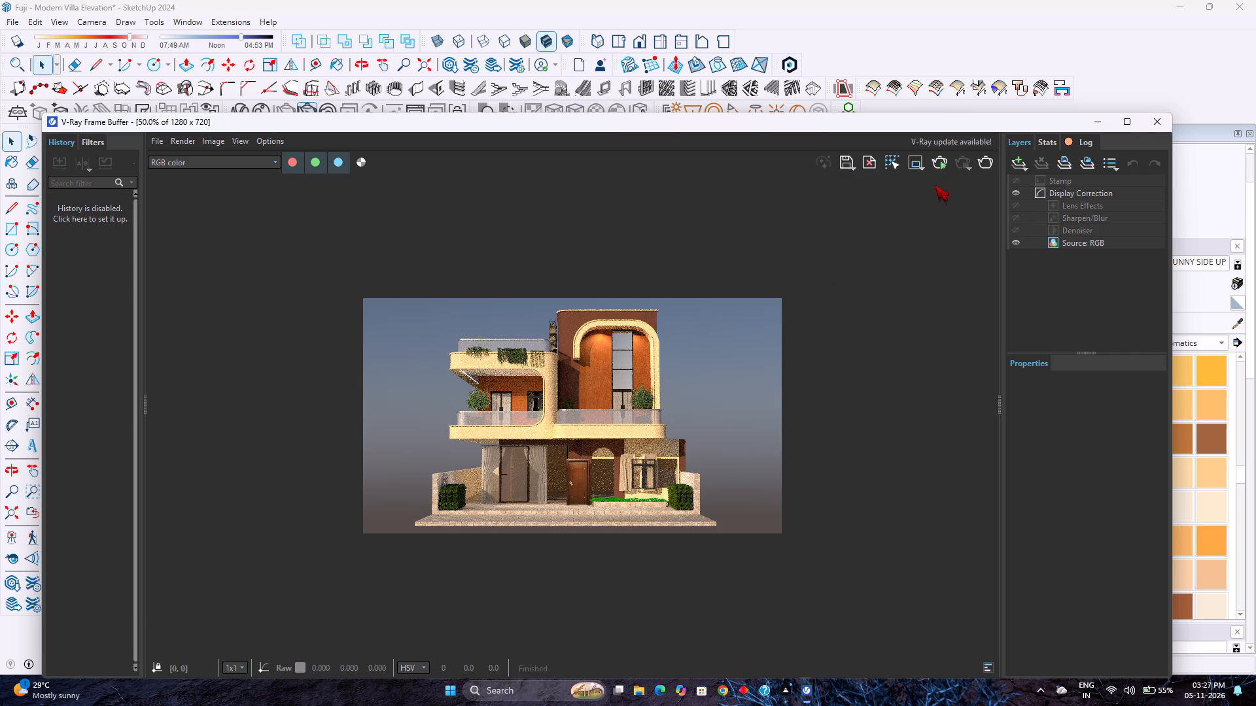
left_click(1147, 126)
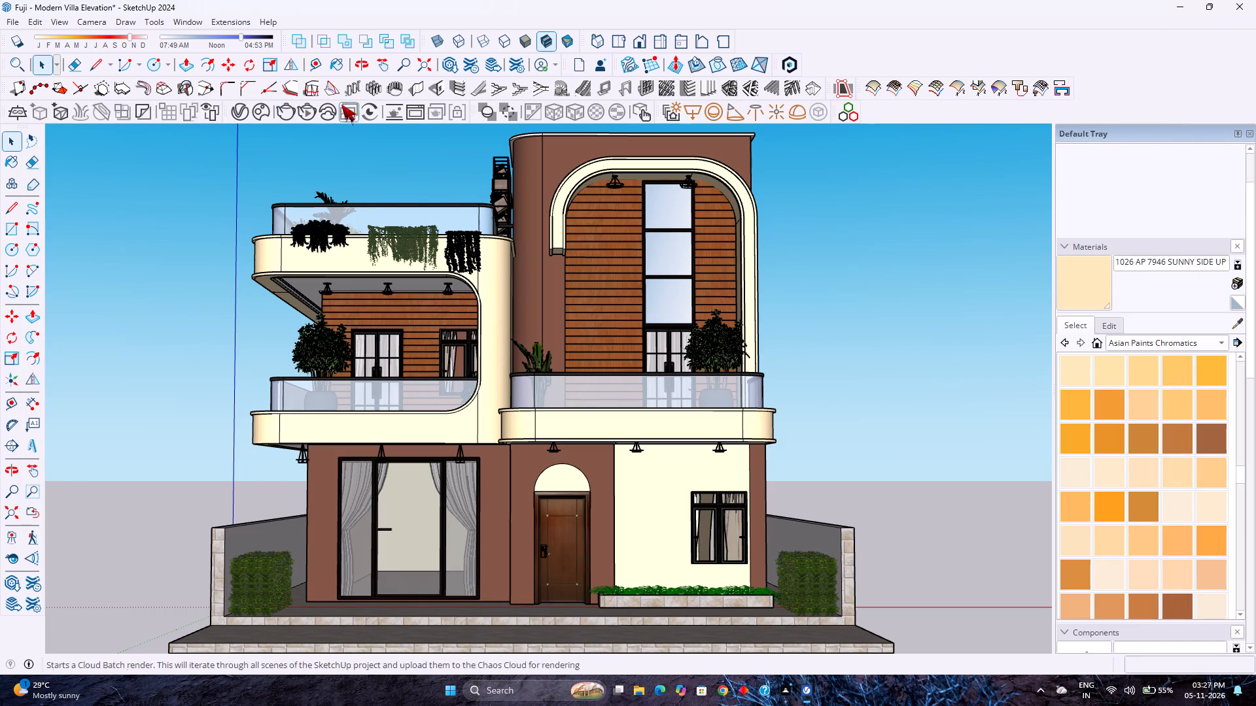
left_click(307, 107)
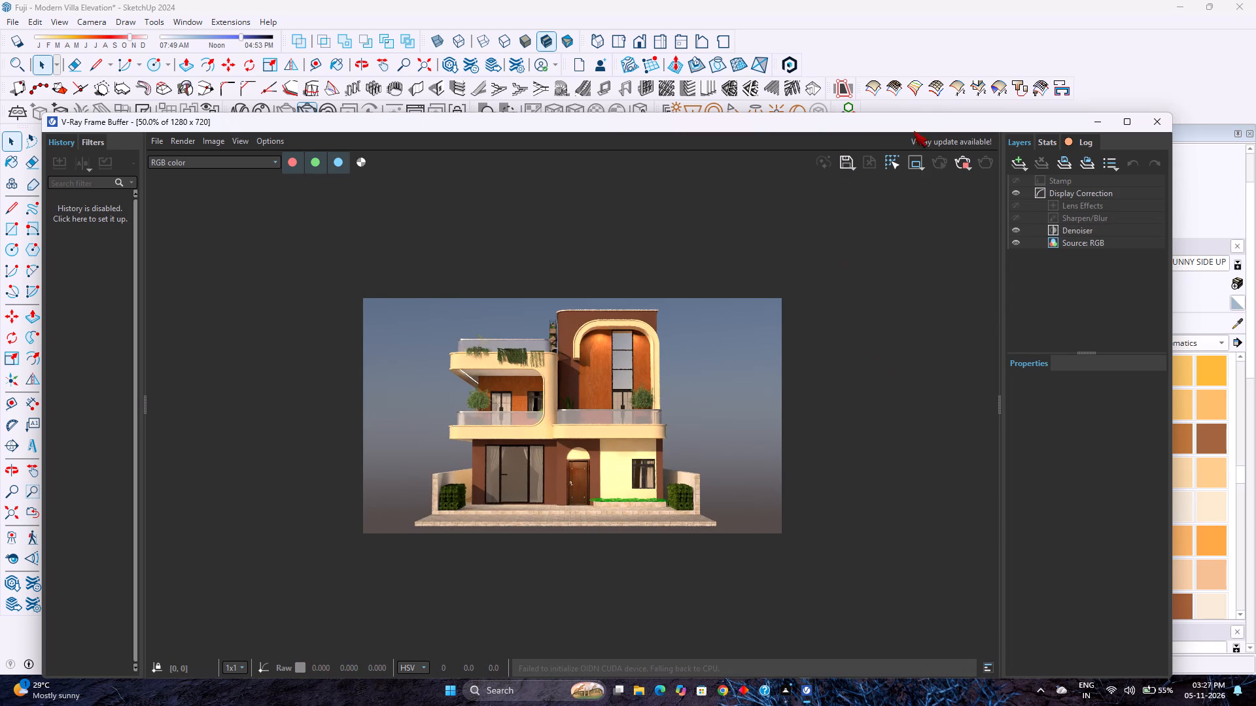
Stop the interactive render and start a full V-Ray production render of the villa's front view.
left_click(968, 166)
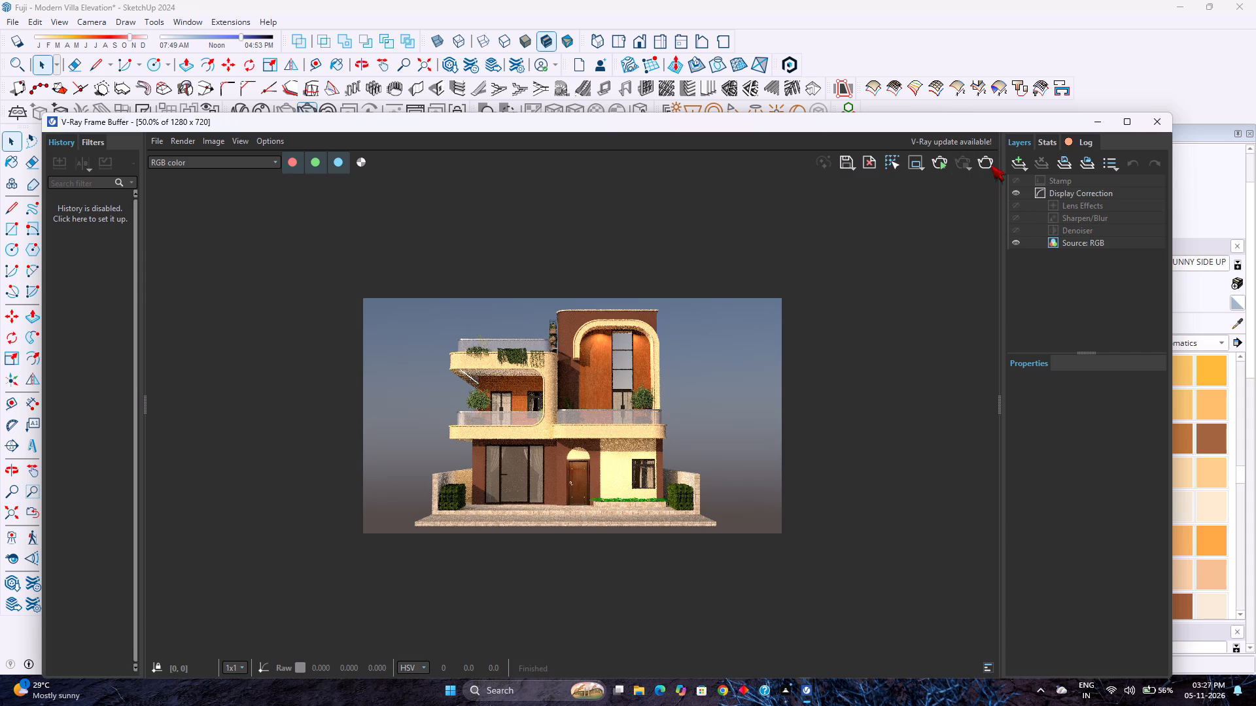
left_click(991, 165)
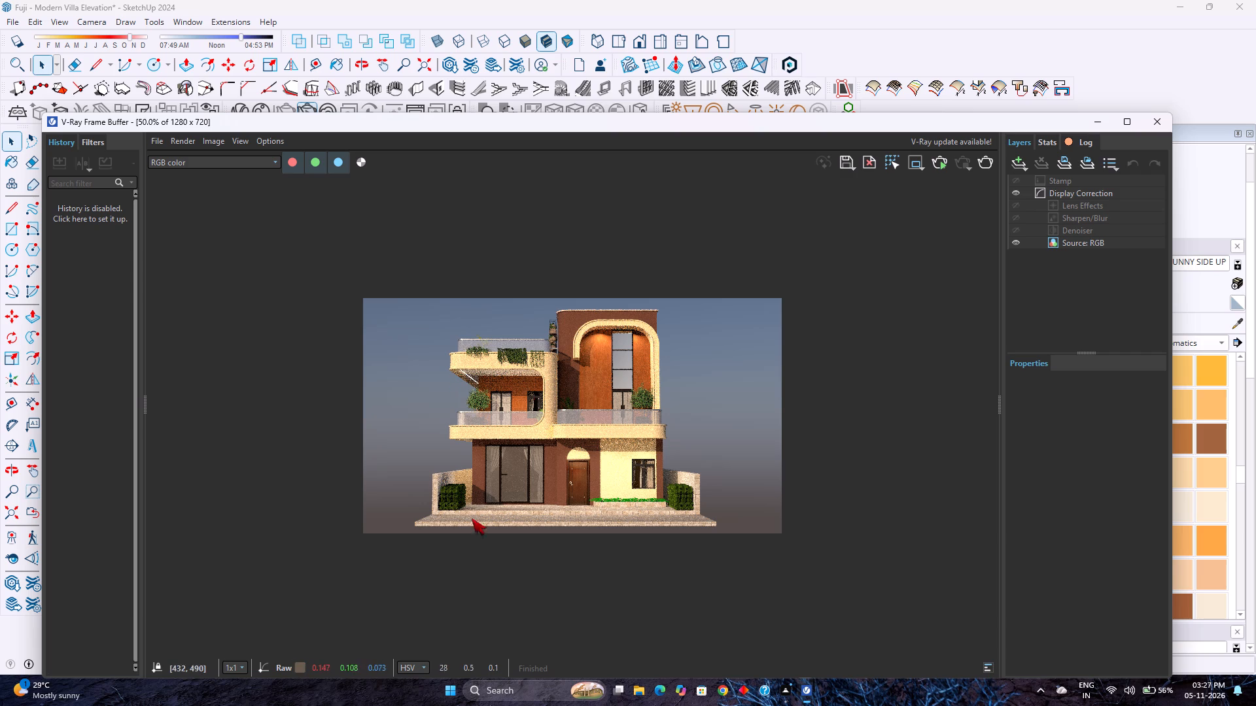
left_click(986, 167)
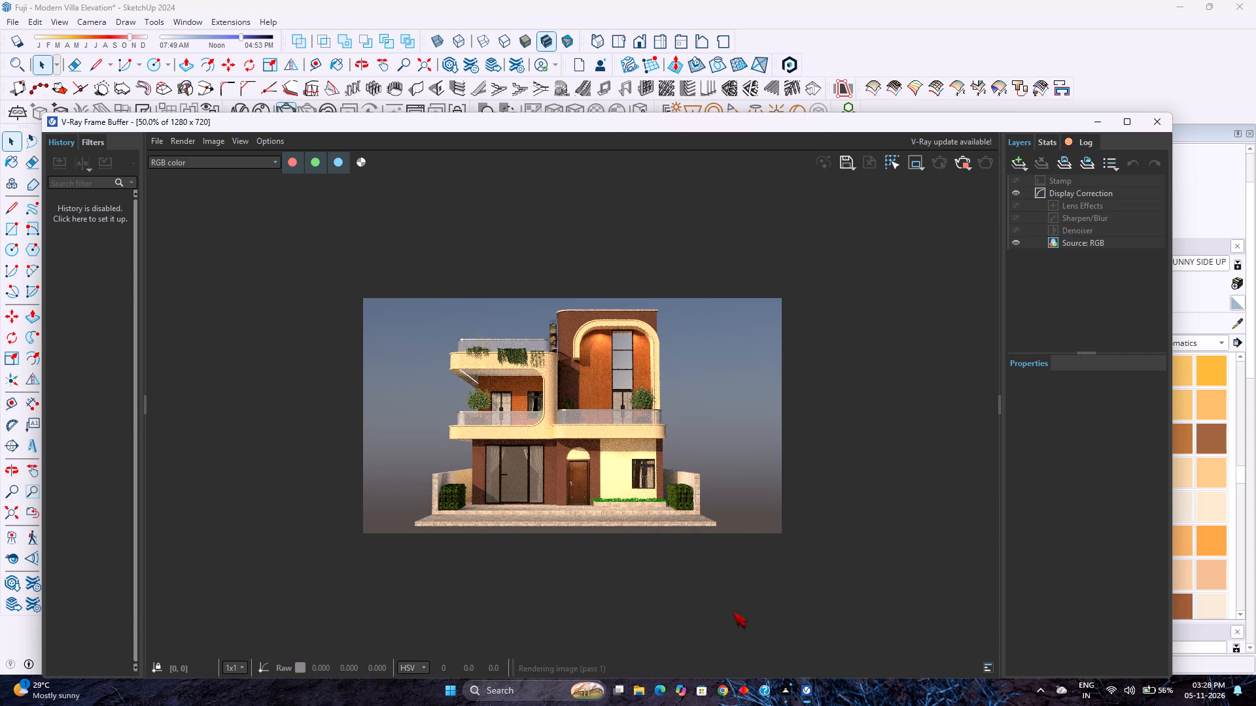
Switch to Google Chrome, choose a browser profile and open the Claude website.
left_click(727, 696)
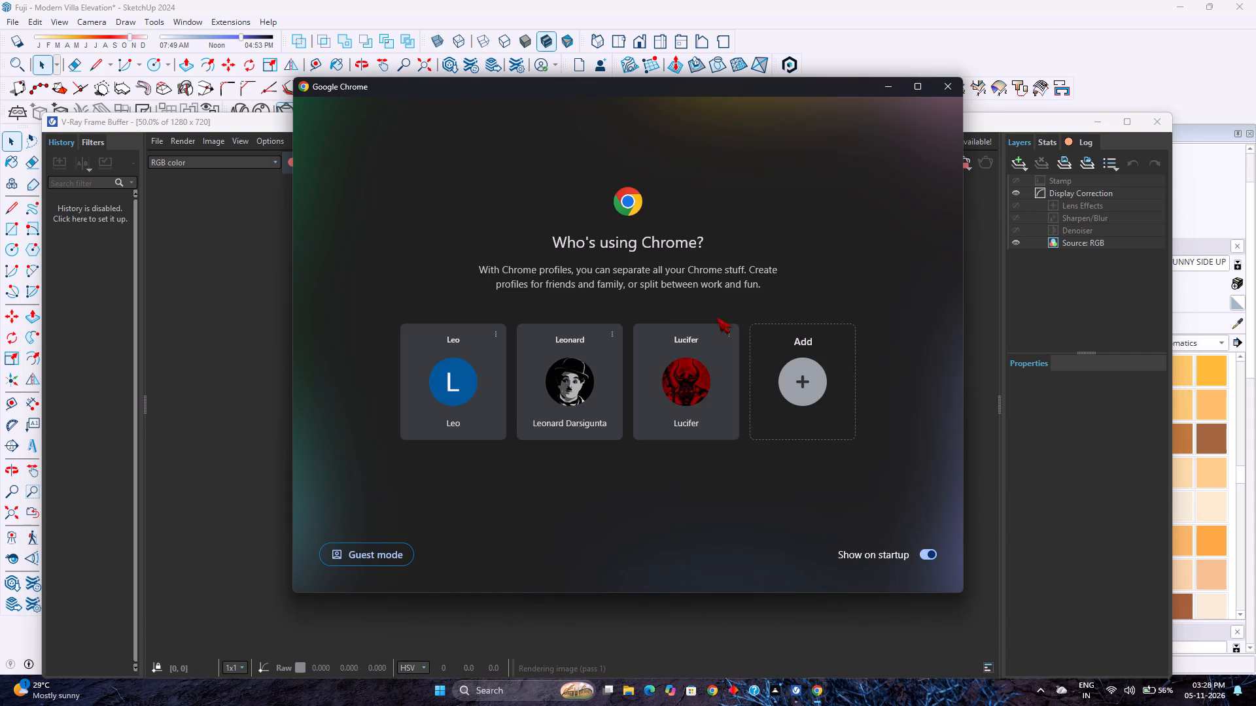
left_click(703, 394)
type("claude")
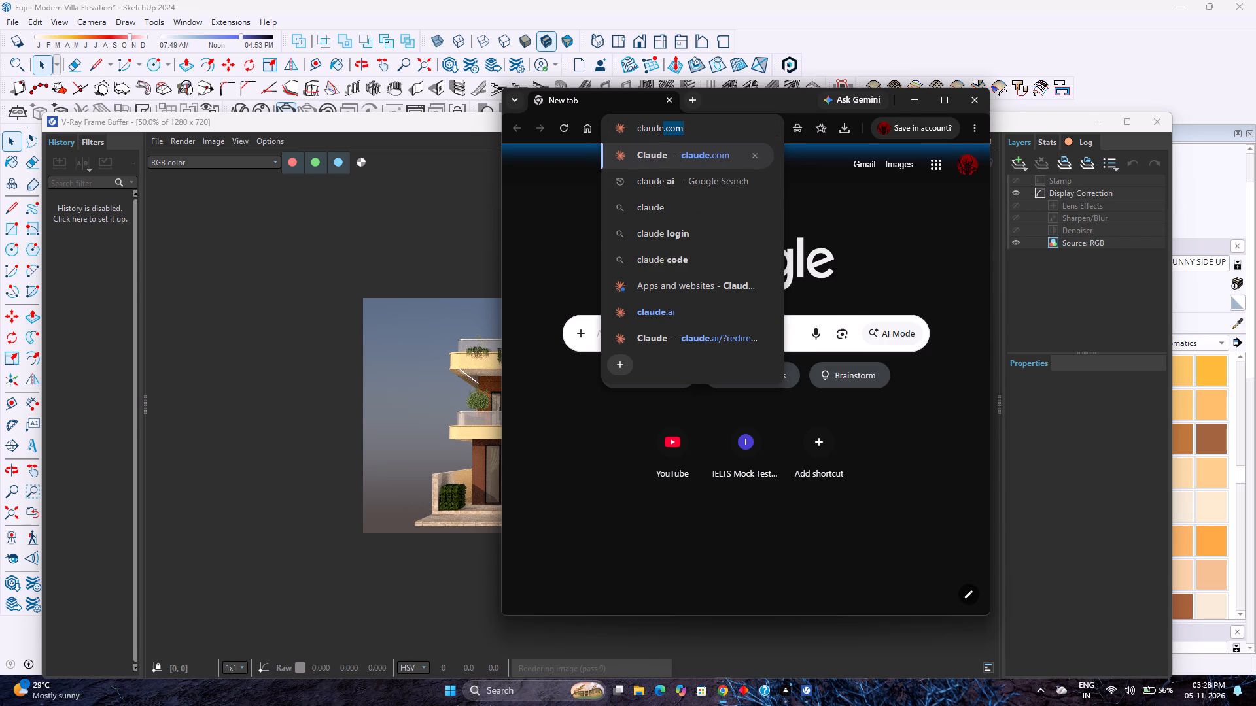
key("Return")
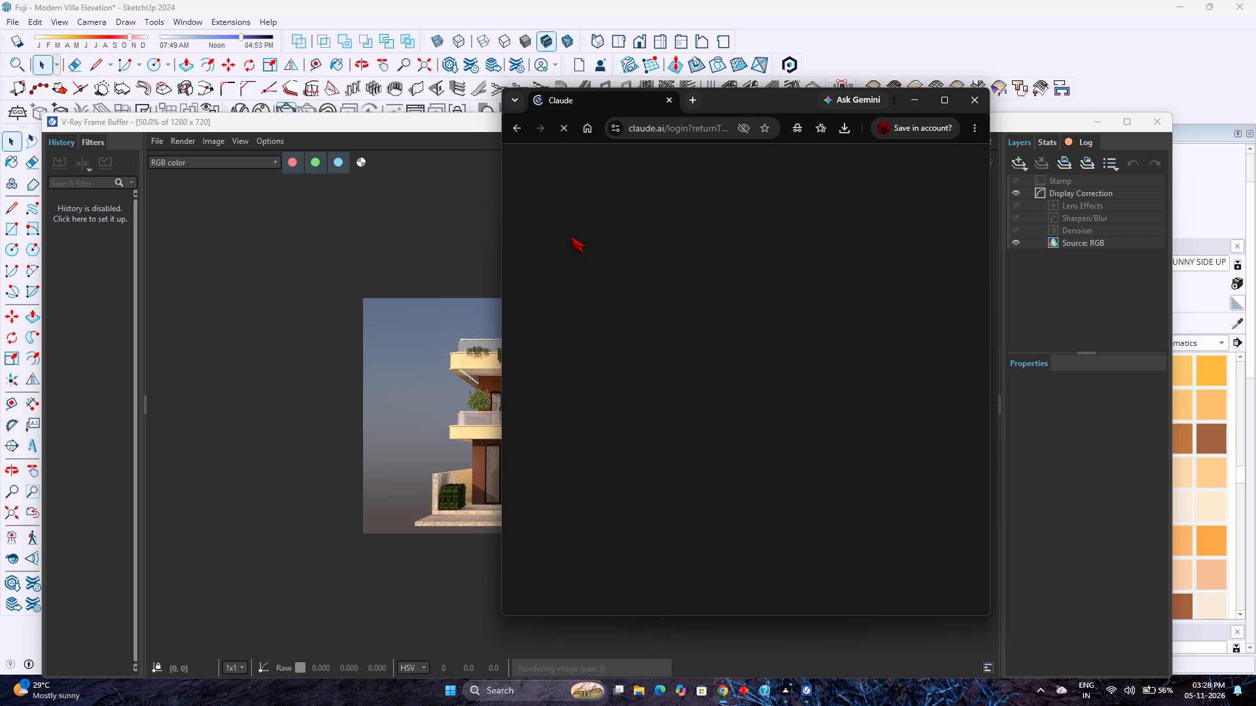
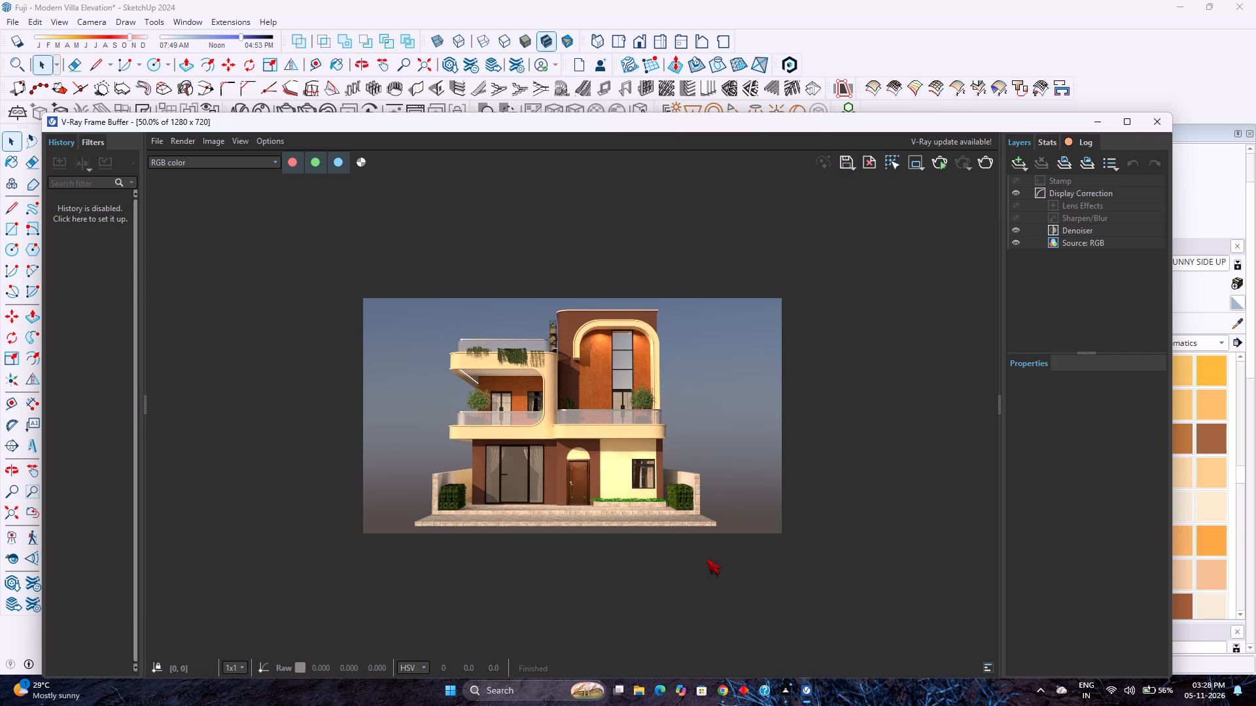
Save the finished front-view render from the V-Ray Frame Buffer as a JPEG named Villa Elevation in the Downloads folder.
left_click(847, 163)
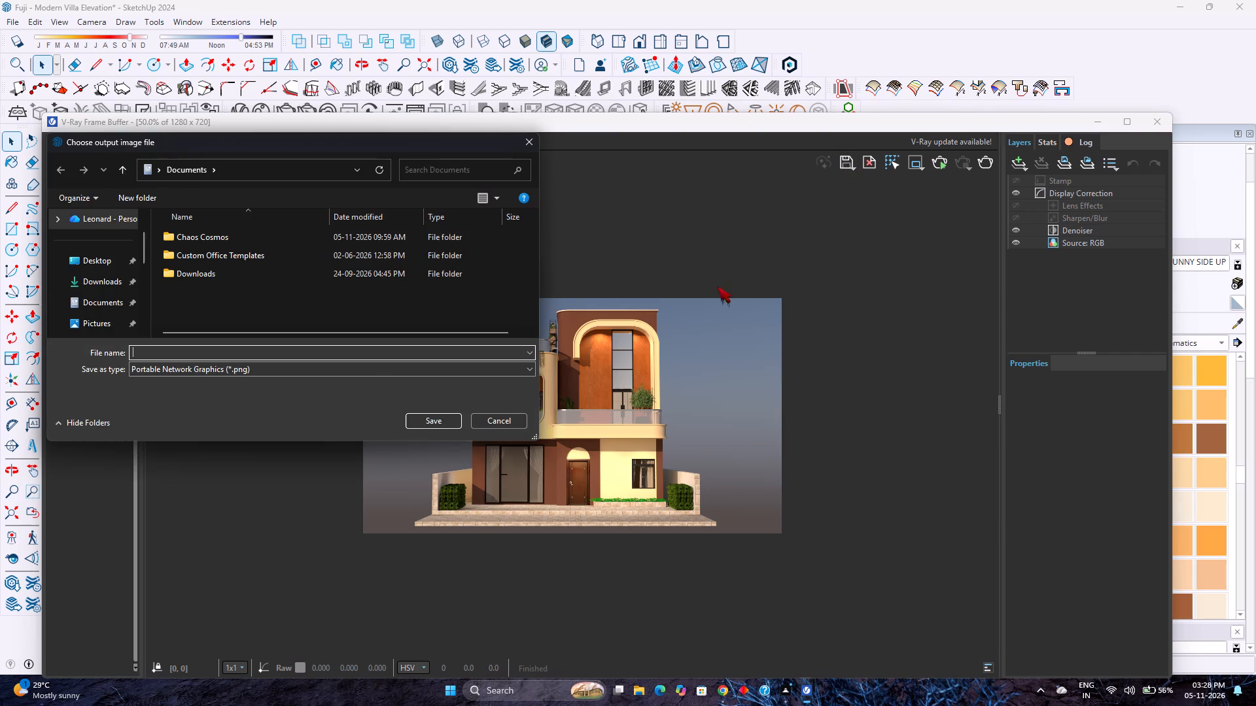
left_click(372, 374)
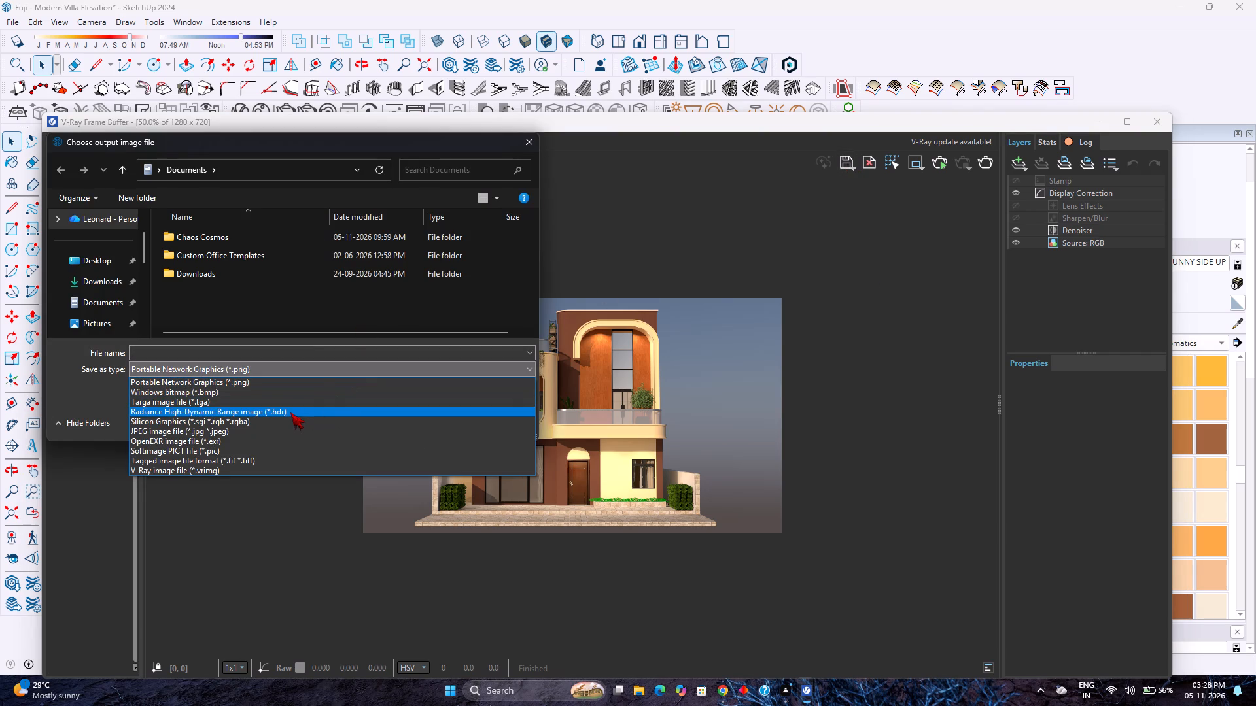
left_click(228, 432)
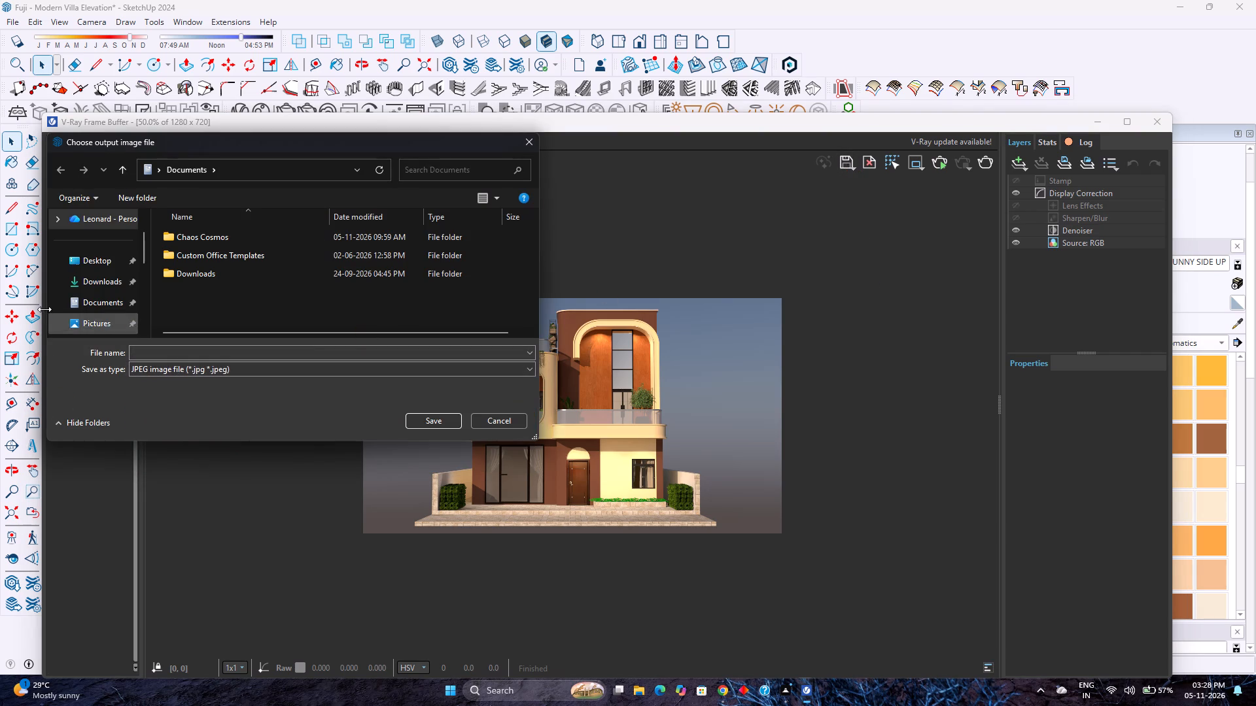
left_click(78, 290)
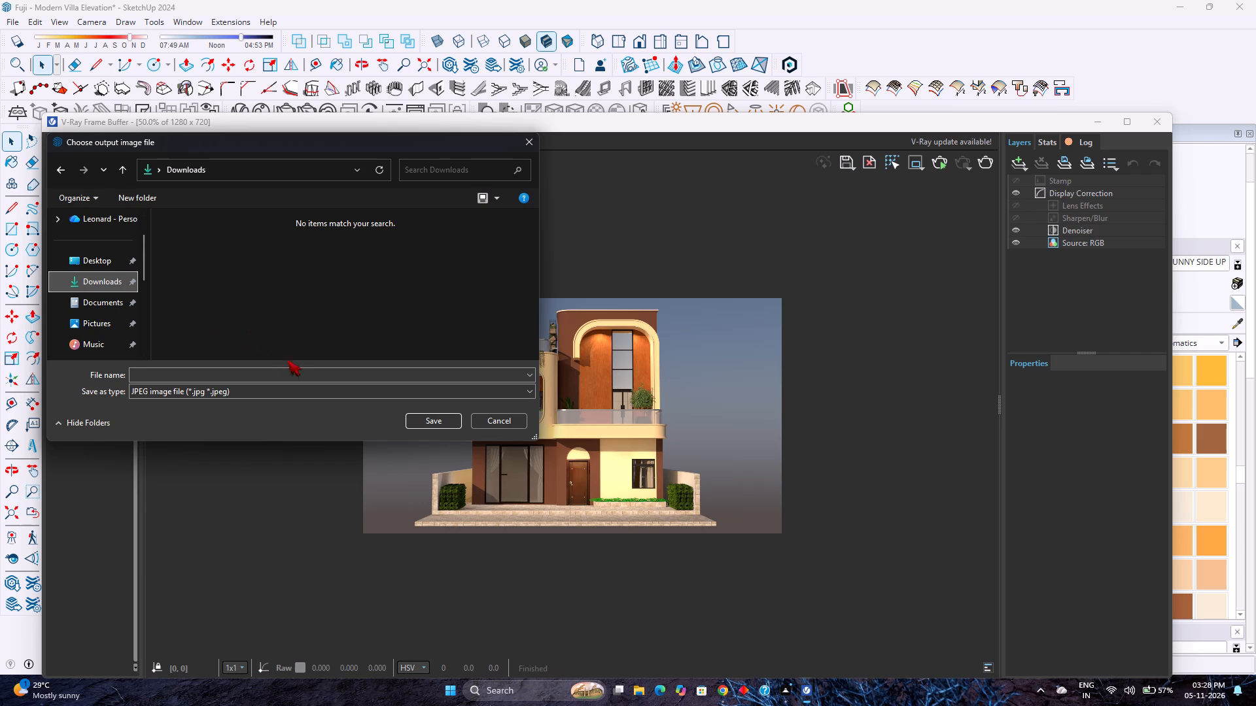
left_click(300, 372)
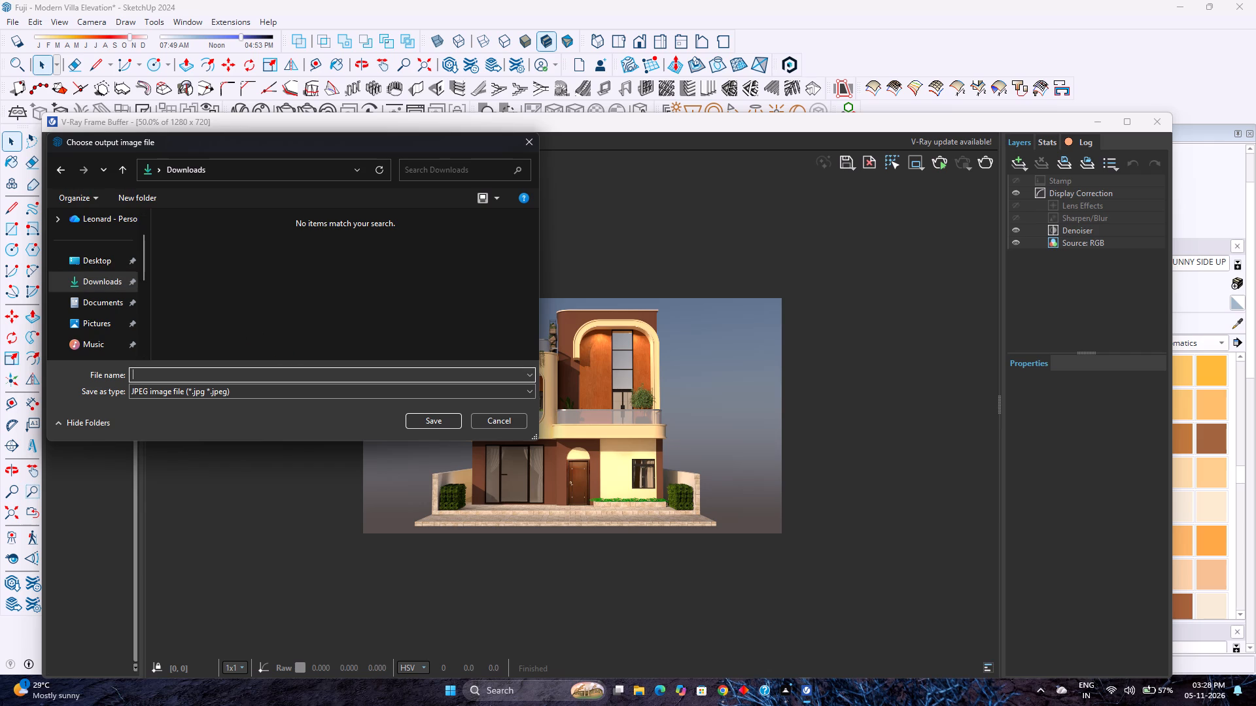
type("Villa")
key("space")
key("shift+e")
type("levation")
key("Return")
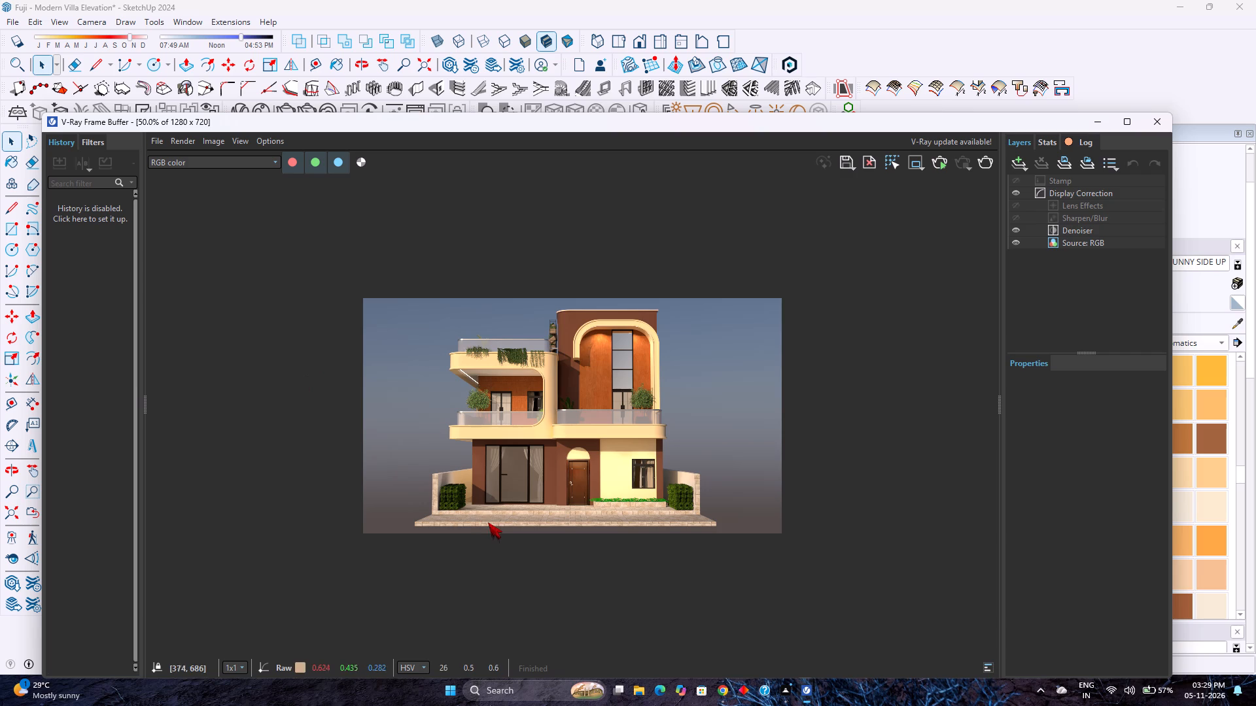
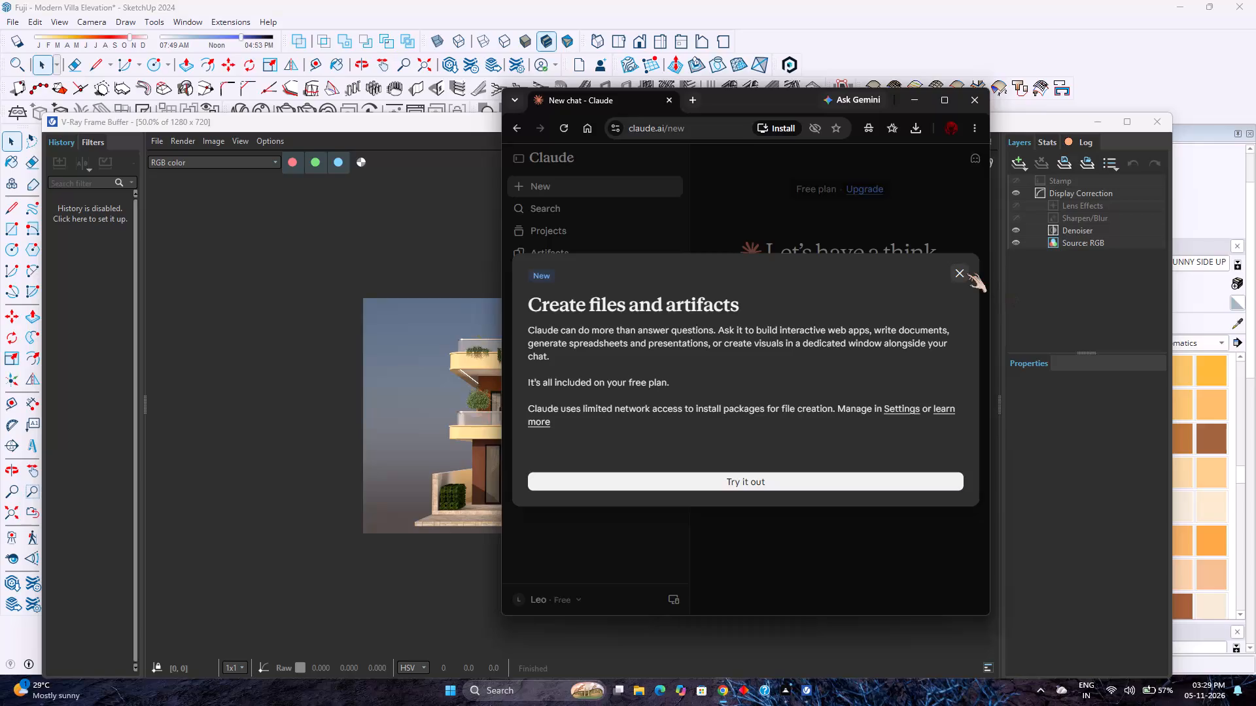
Dismiss the feature announcement and attach the Villa Elevation image from the Downloads folder to a new Claude chat.
left_click(966, 273)
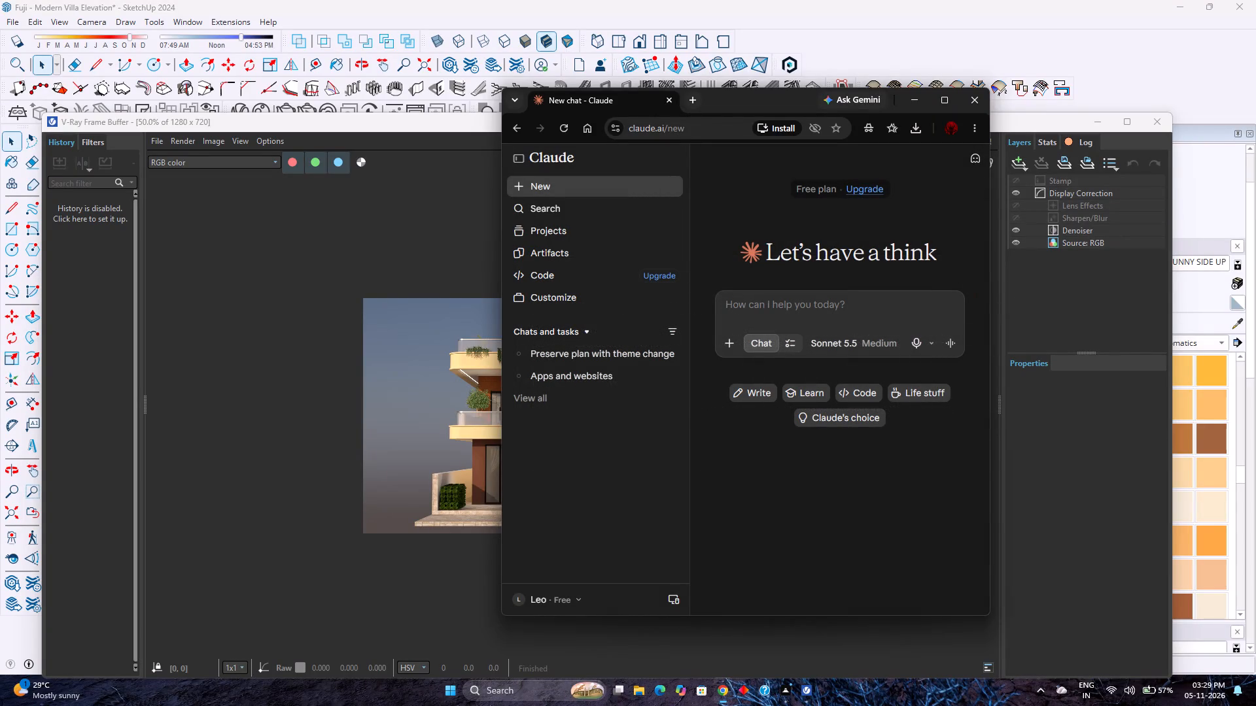
left_click(729, 345)
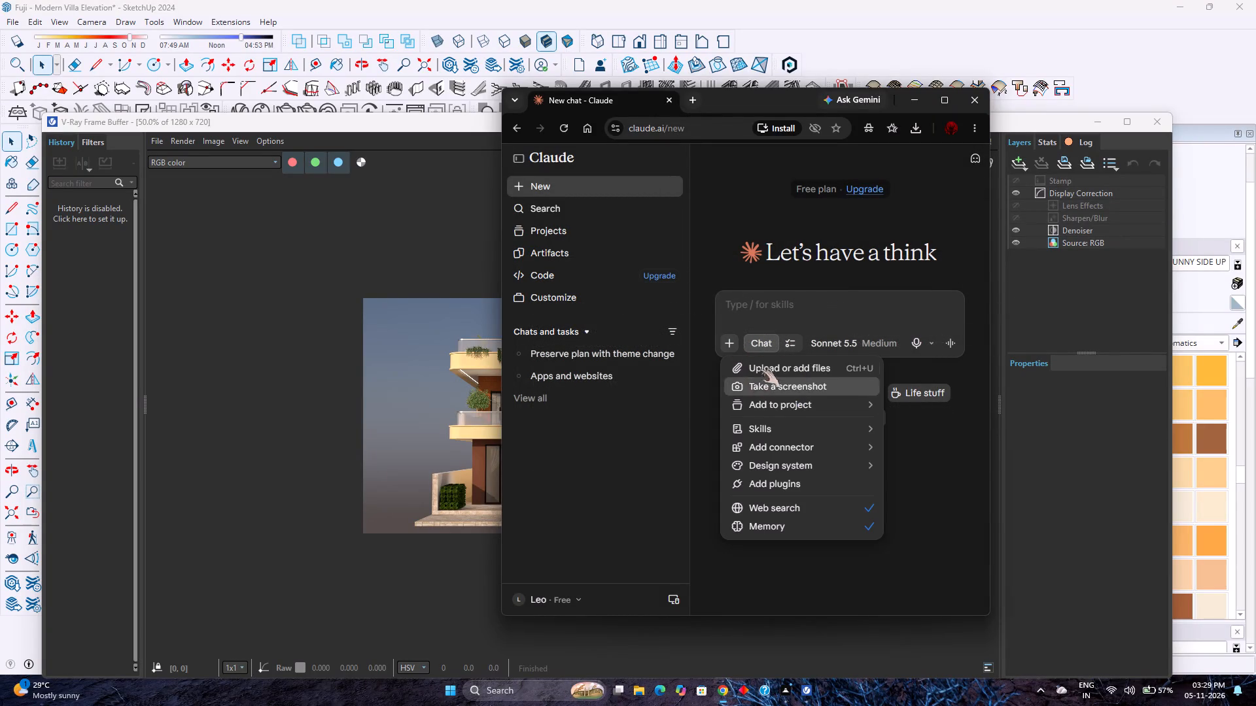
left_click(763, 363)
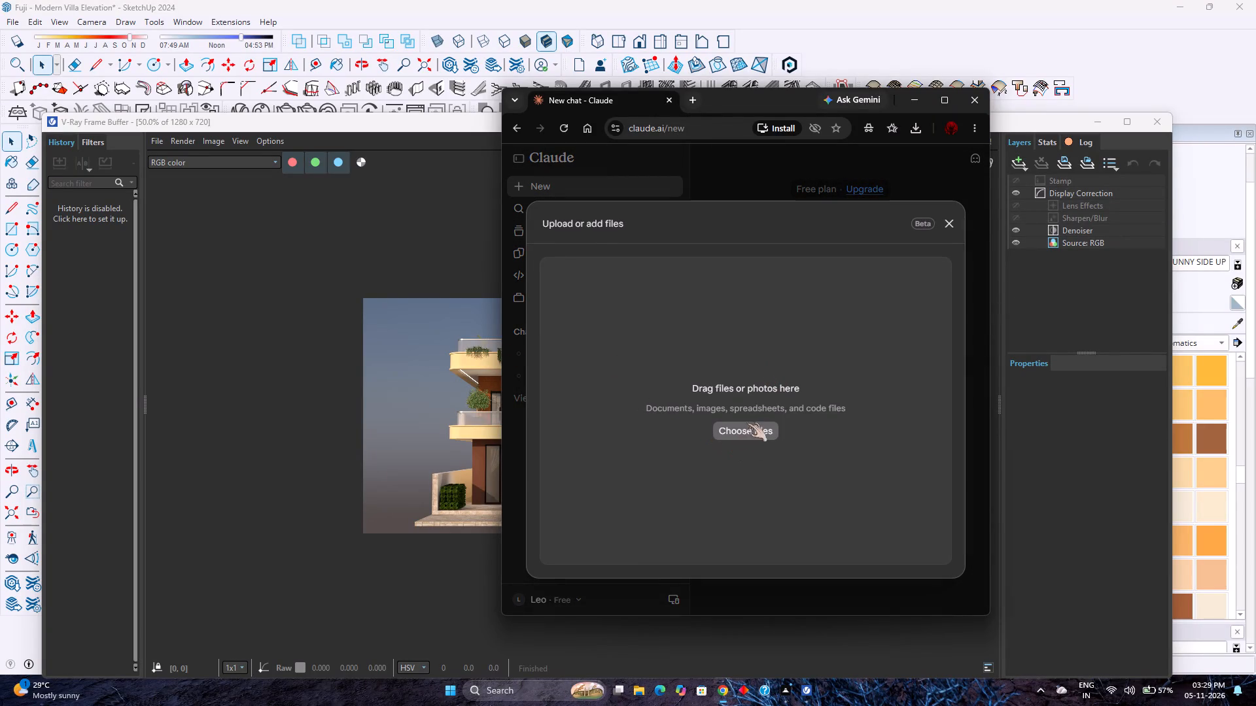
left_click(746, 426)
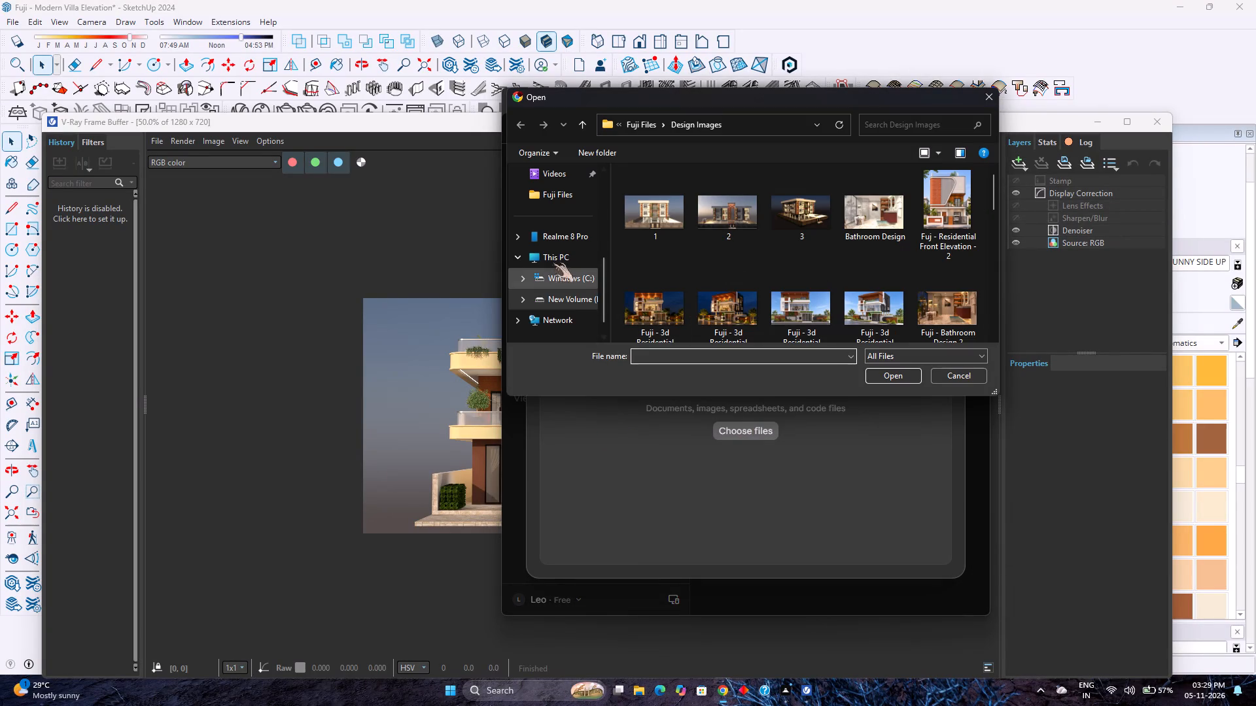
scroll(568, 358, "up", 4)
scroll(549, 278, "up", 2)
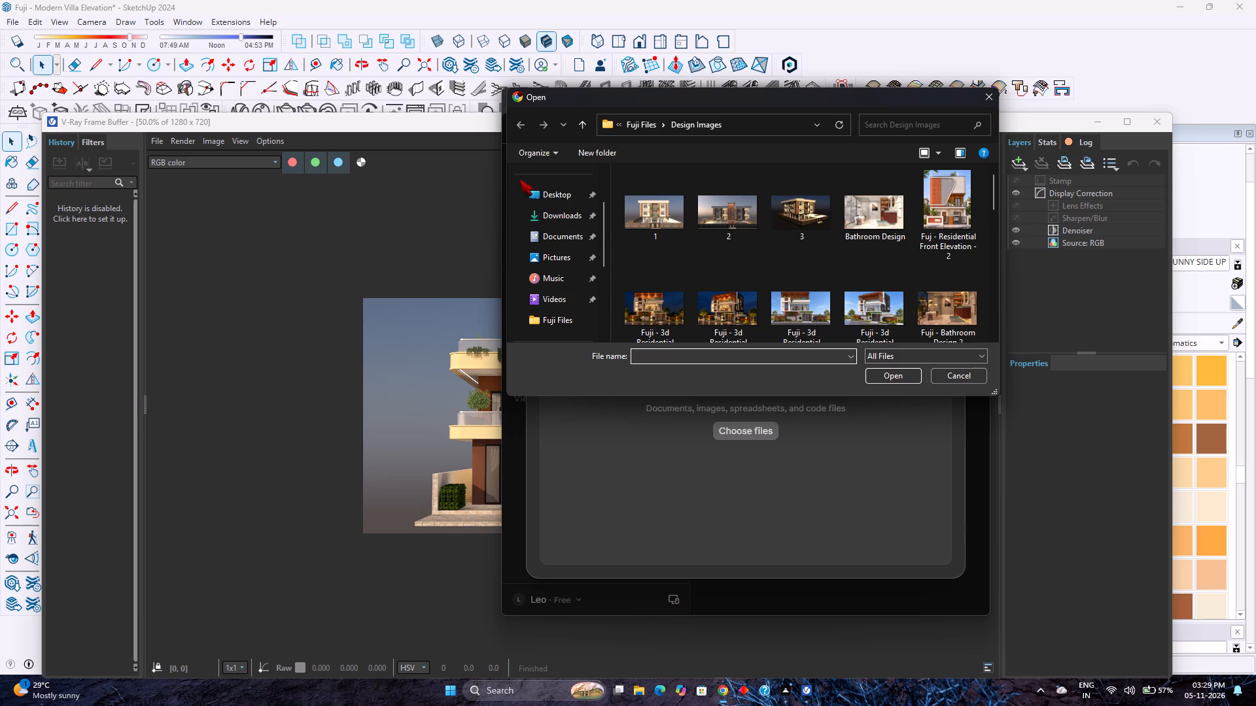
left_click(538, 218)
left_click(666, 232)
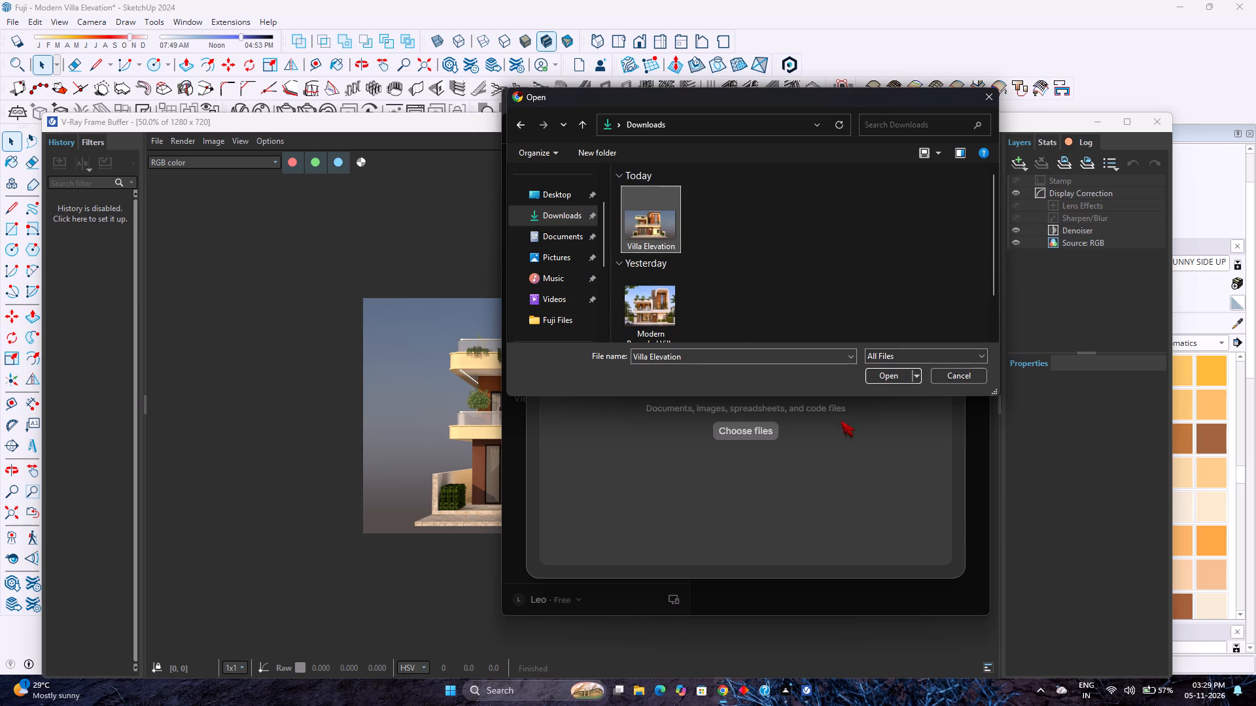
left_click(909, 375)
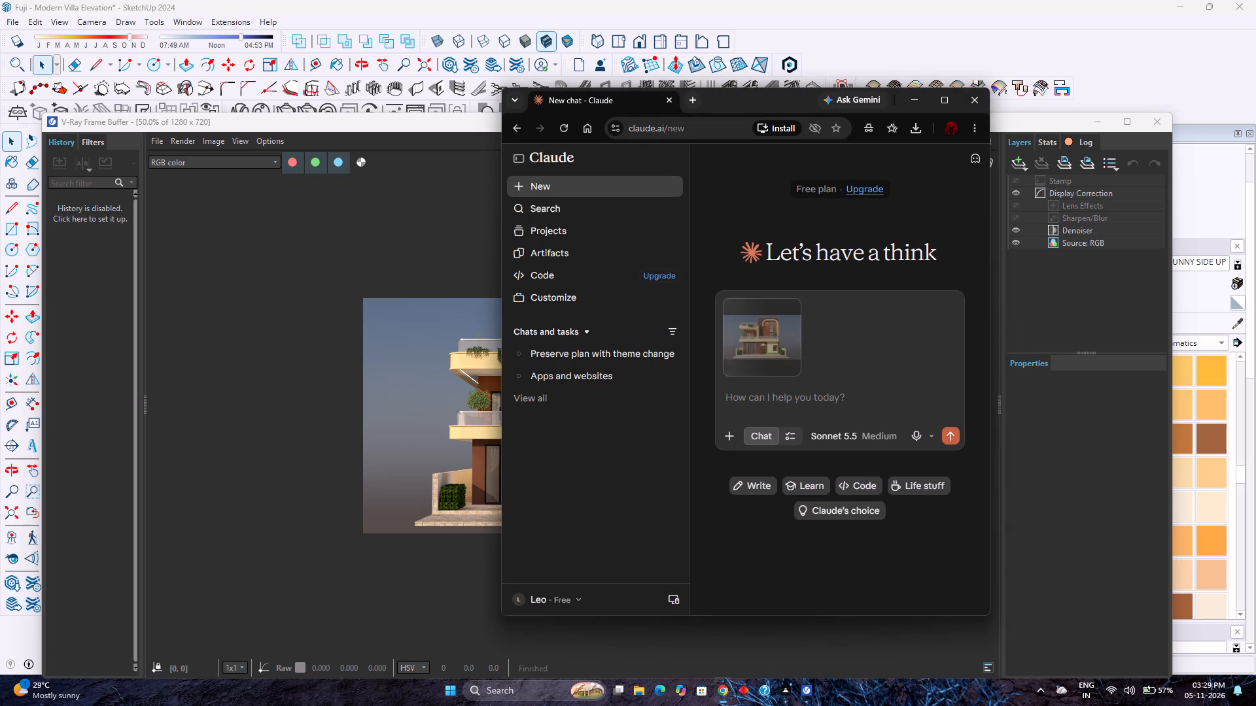
Send Claude the prompt "render this image like D5 render or Luminon" with the attached image.
left_click(822, 392)
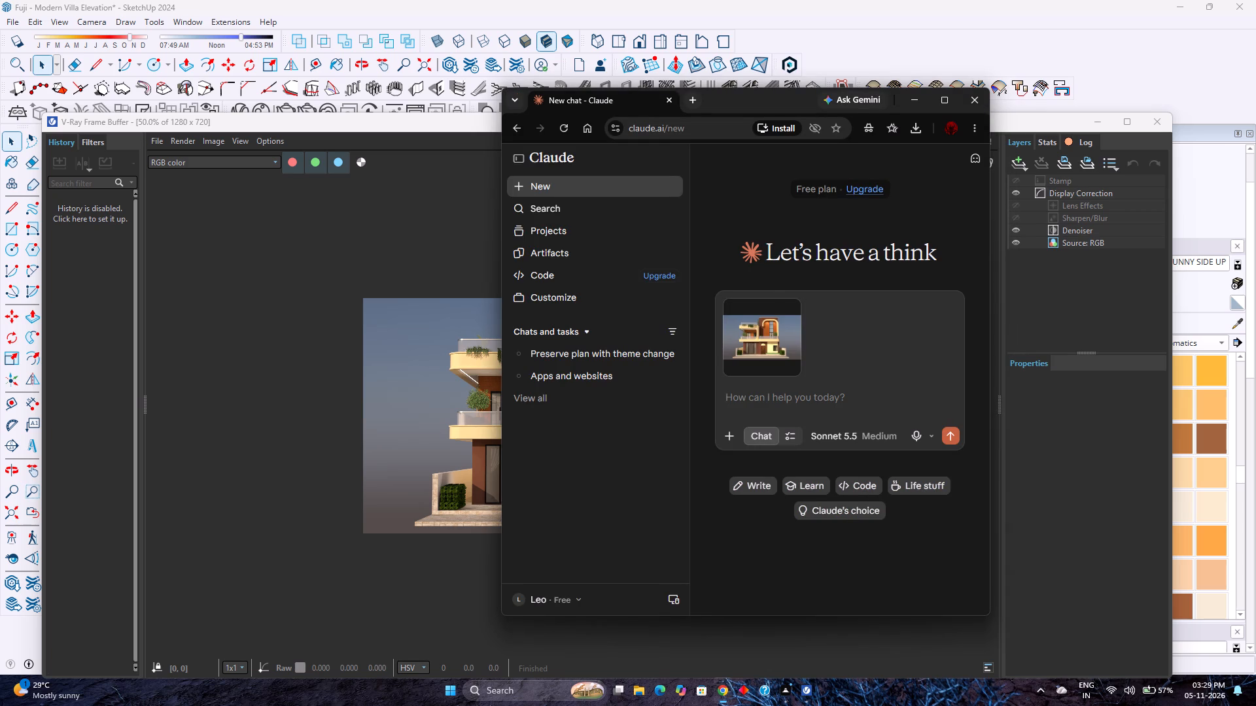
type("render this timages ad")
key("space")
key("BackSpace")
key("BackSpace")
key("BackSpace")
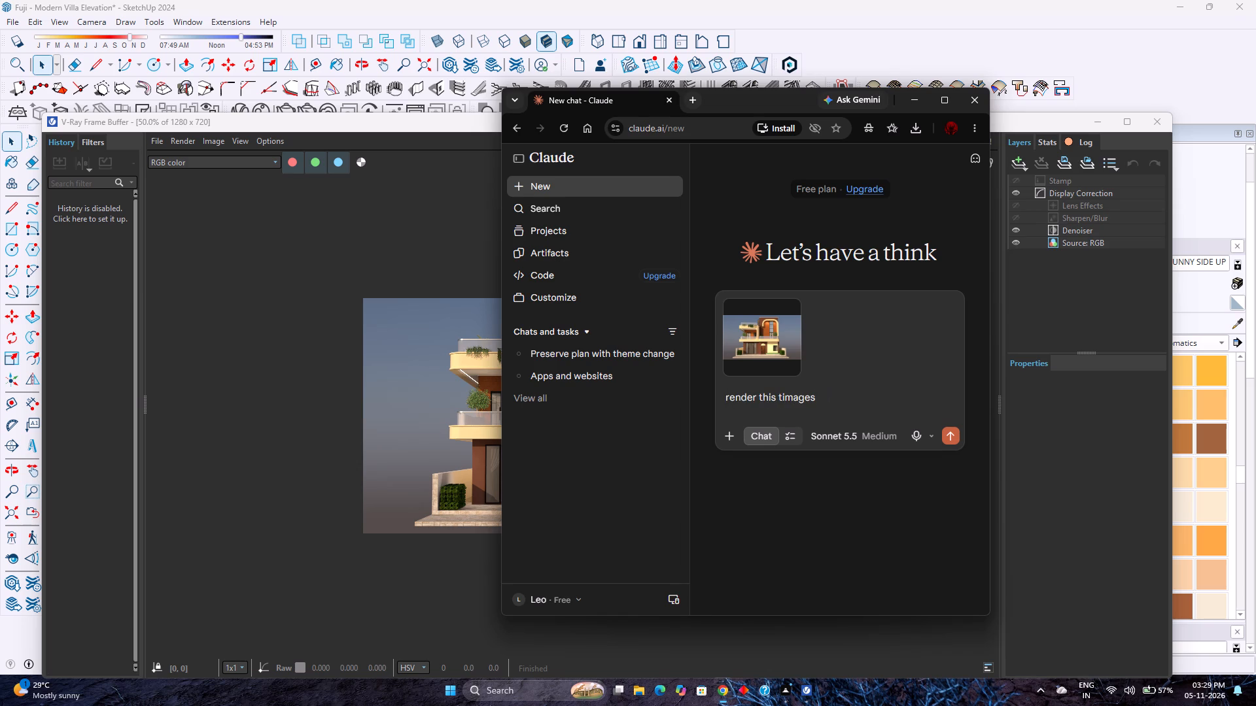
key("BackSpace")
key("BackSpace")
key("BackSpace")
key("BackSpace")
key("BackSpace")
key("BackSpace")
key("BackSpace")
key("BackSpace")
type("imags")
key("space")
key("BackSpace")
key("BackSpace")
type("e like")
key("space")
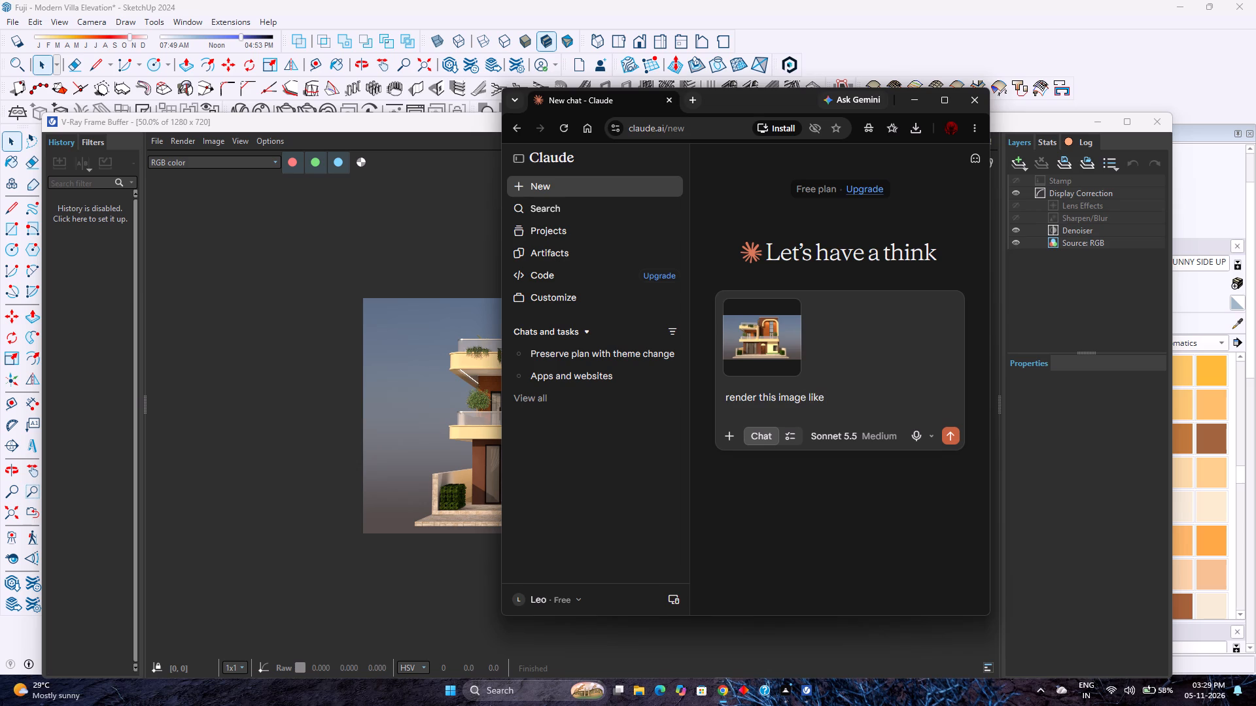
key("shift+d")
type("5 render")
key("space")
key("a")
key("BackSpace")
type("or Ensc")
key("BackSpace")
key("BackSpace")
key("BackSpace")
key("BackSpace")
type("Luminon")
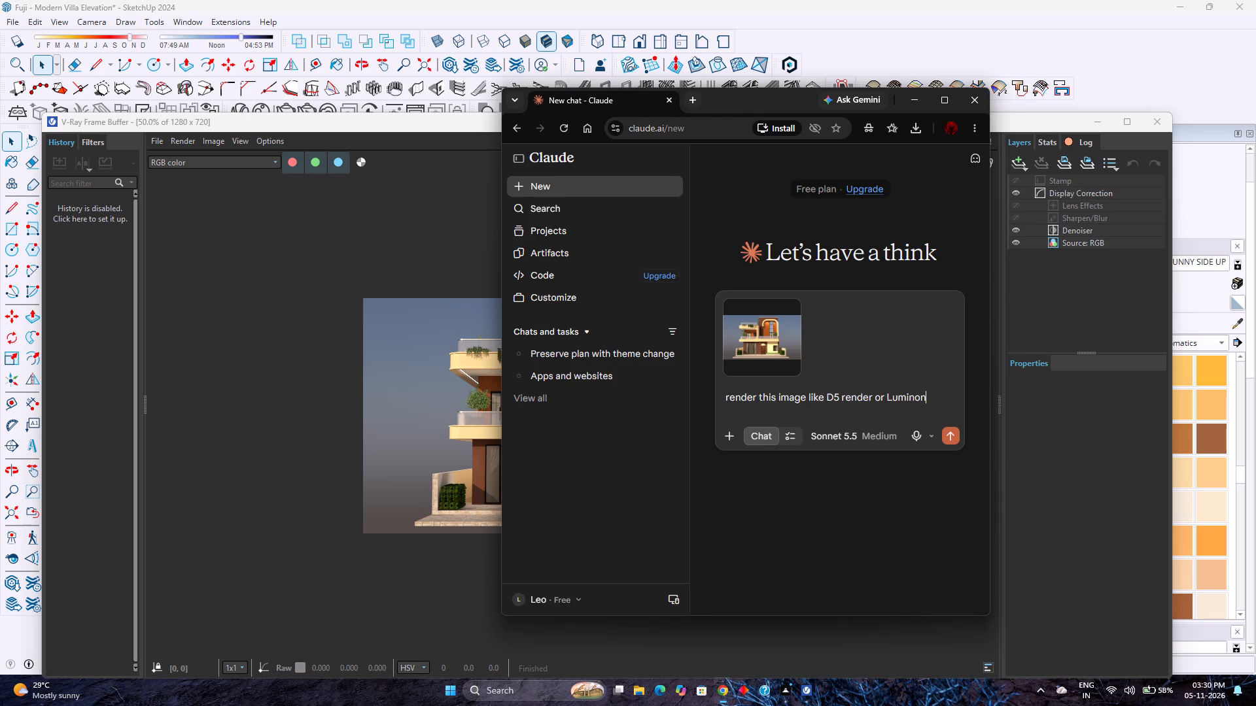
key("Return")
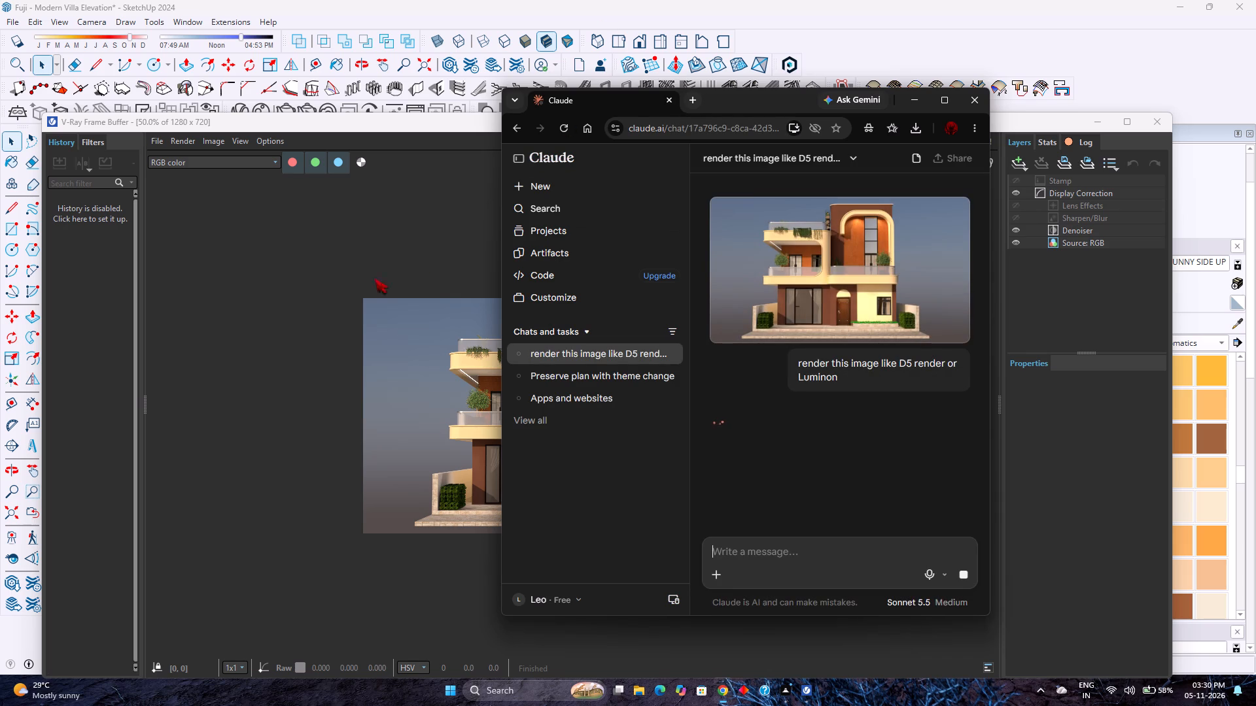
Switch to the V-Ray Asset Editor and set the render output aspect ratio to 4:5 - Portrait.
left_click(357, 290)
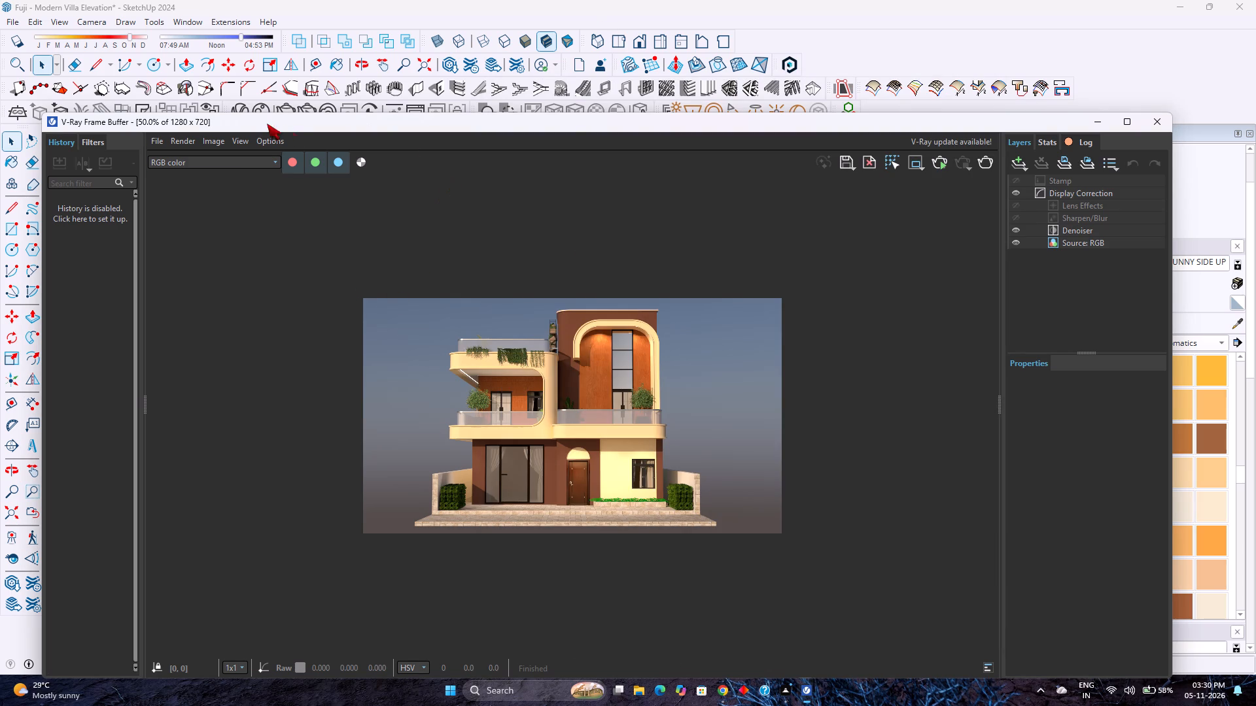
left_click(243, 106)
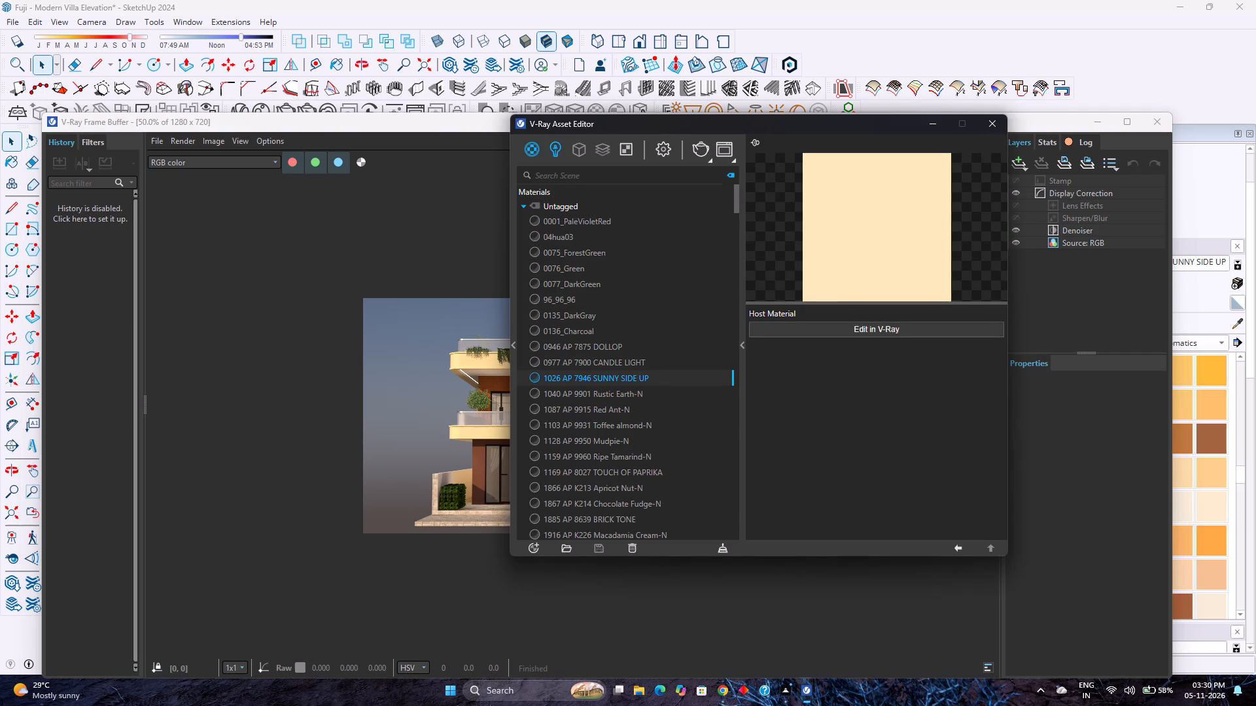
left_click(669, 160)
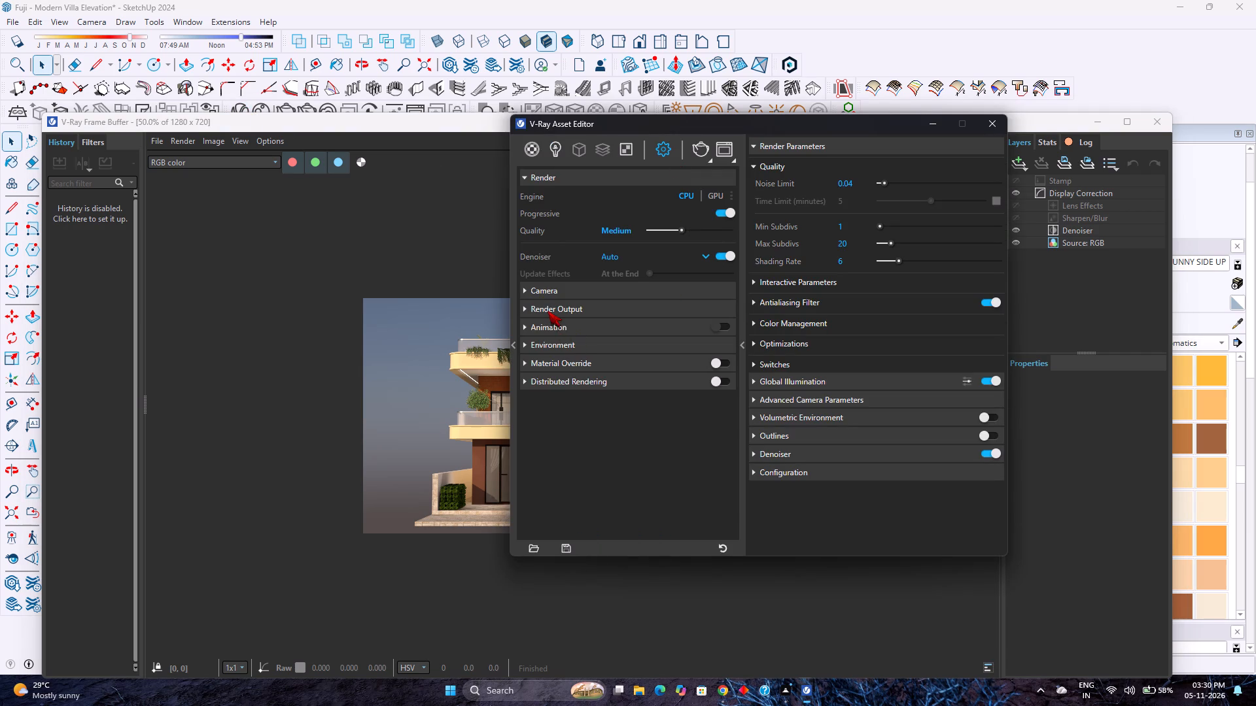
left_click(548, 311)
left_click(625, 360)
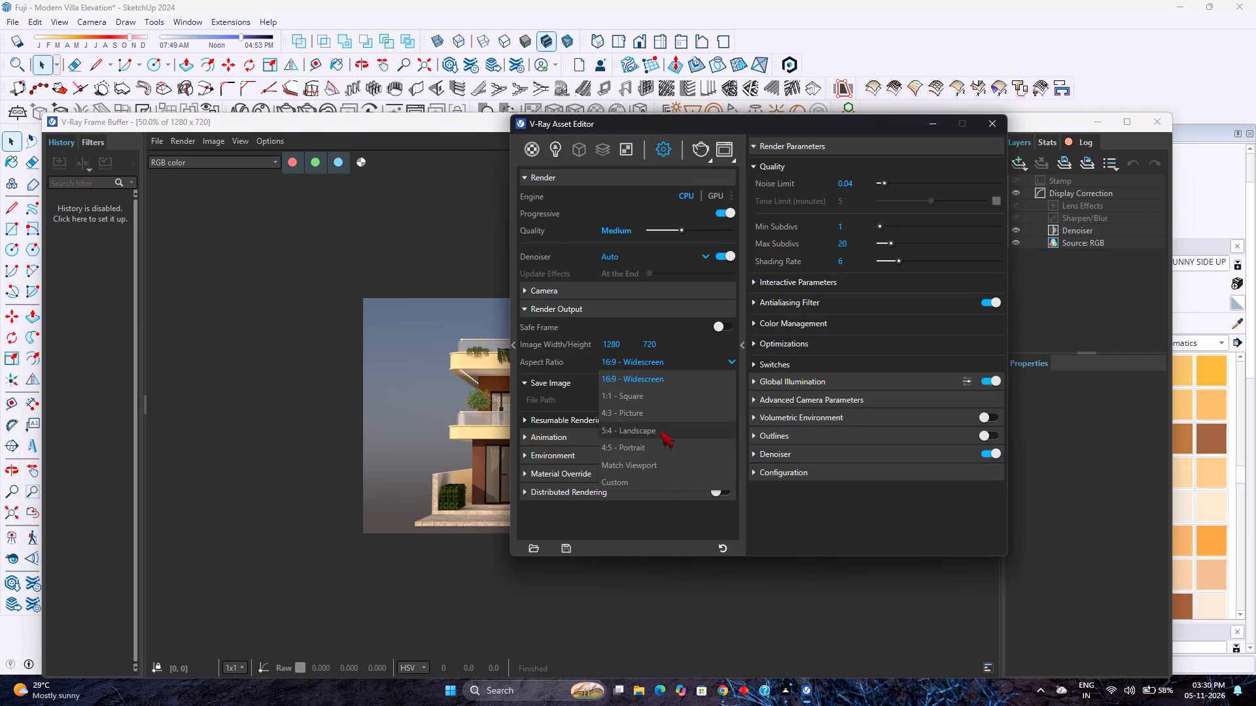
left_click(663, 443)
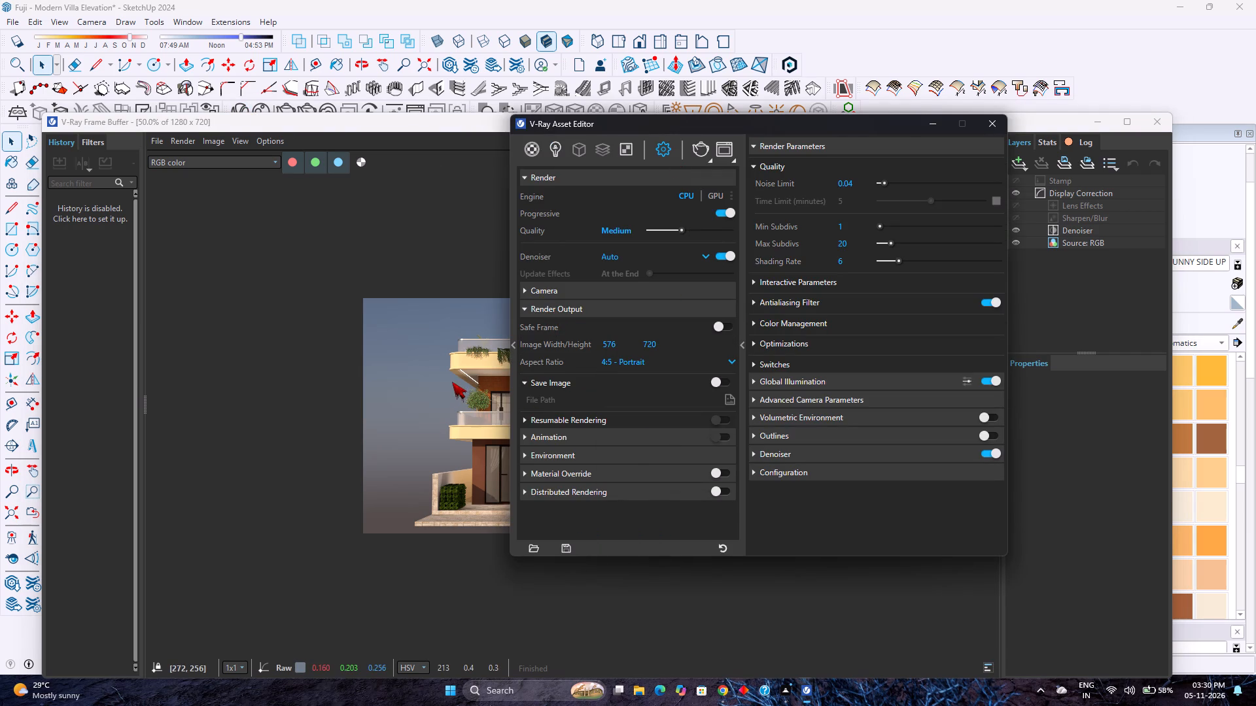
Render the villa's front view in V-Ray with the portrait framing, inspect the image, and close the frame buffer.
left_click(452, 382)
left_click(935, 161)
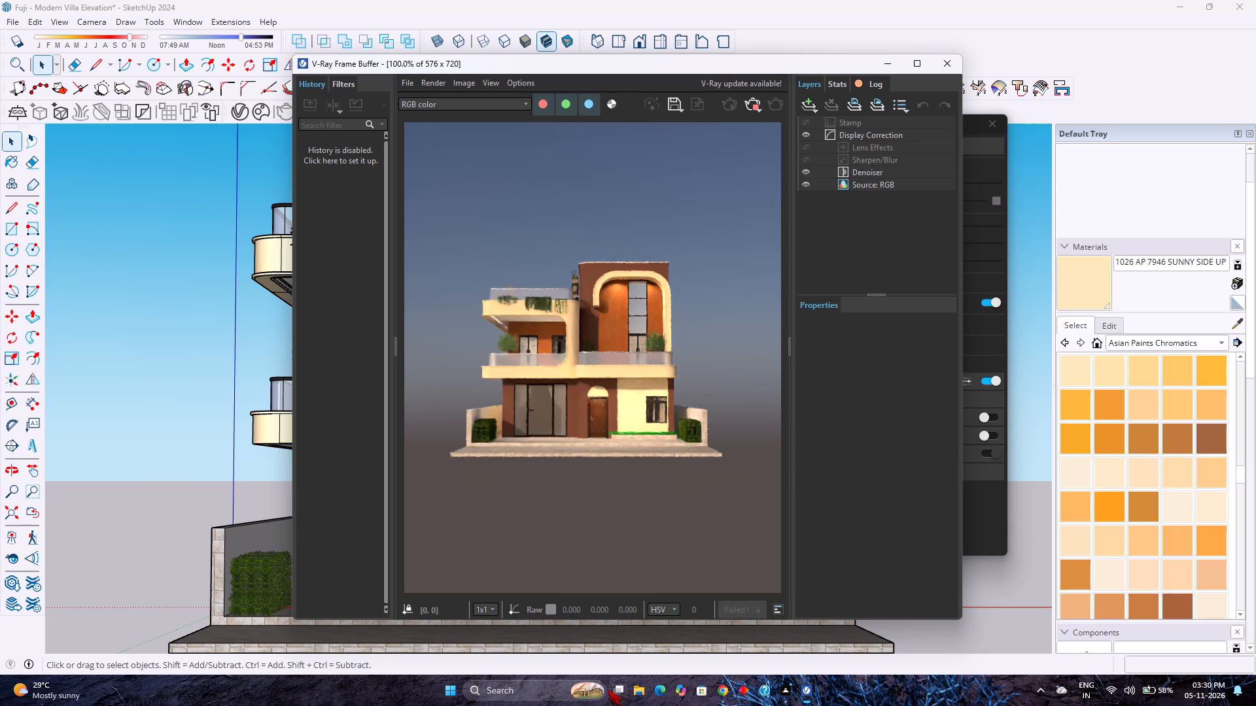
scroll(568, 404, "up", 1)
scroll(568, 412, "down", 1)
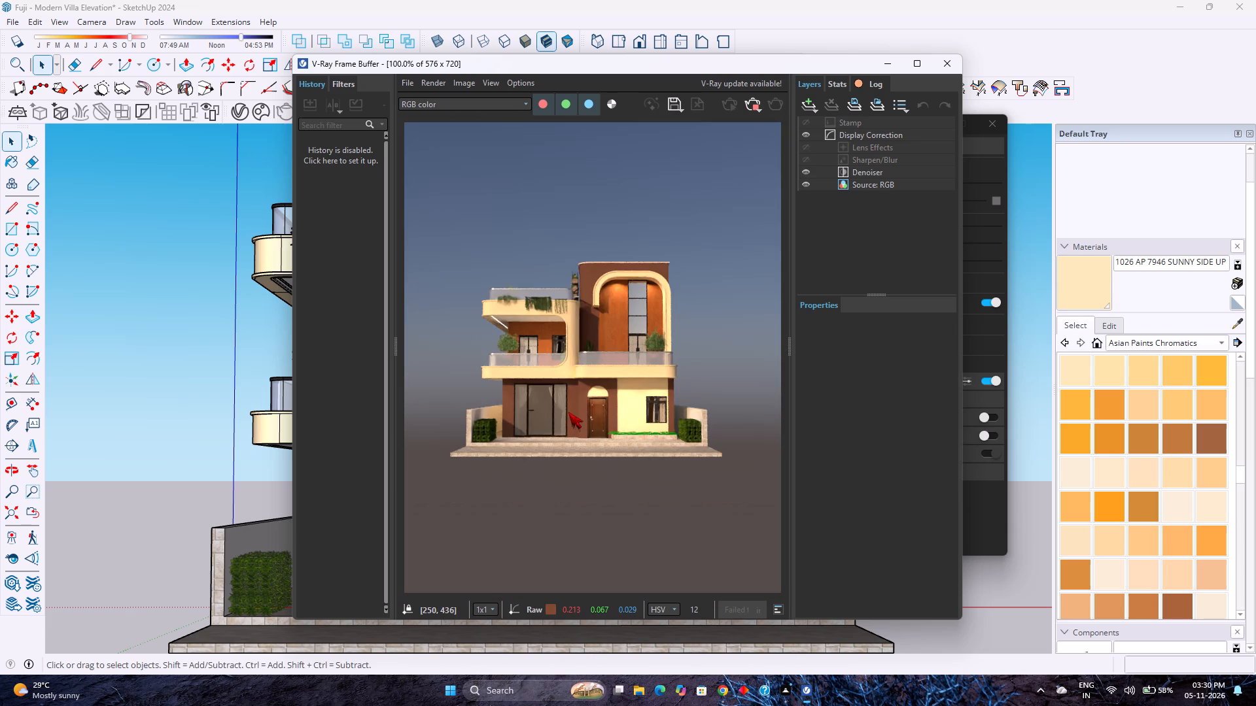
scroll(571, 412, "up", 1)
scroll(580, 408, "down", 1)
left_click(892, 63)
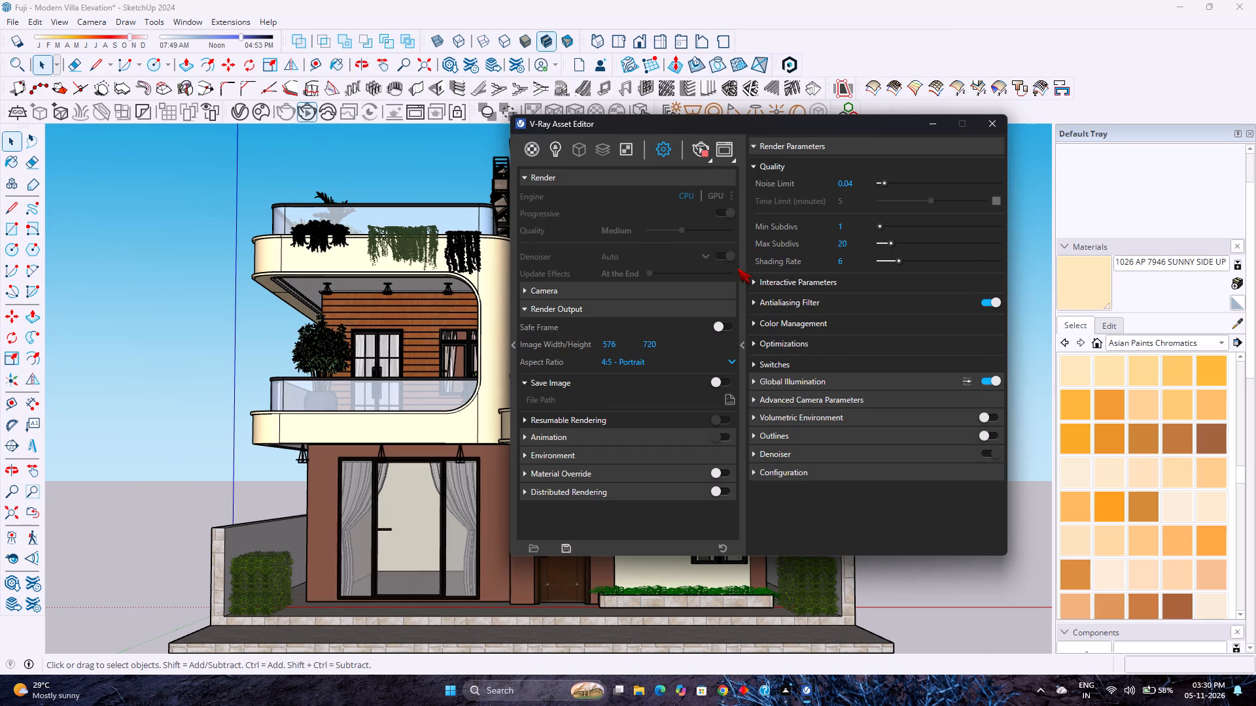
scroll(402, 451, "down", 1)
scroll(402, 451, "up", 1)
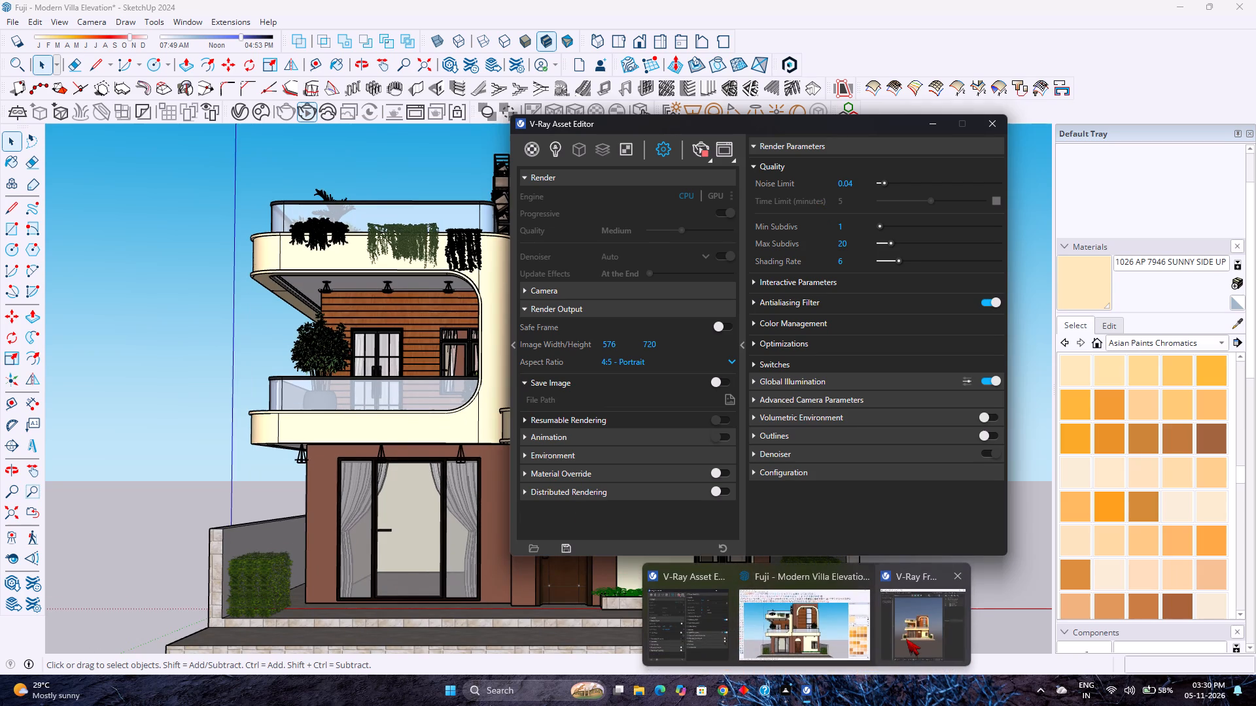
left_click(906, 639)
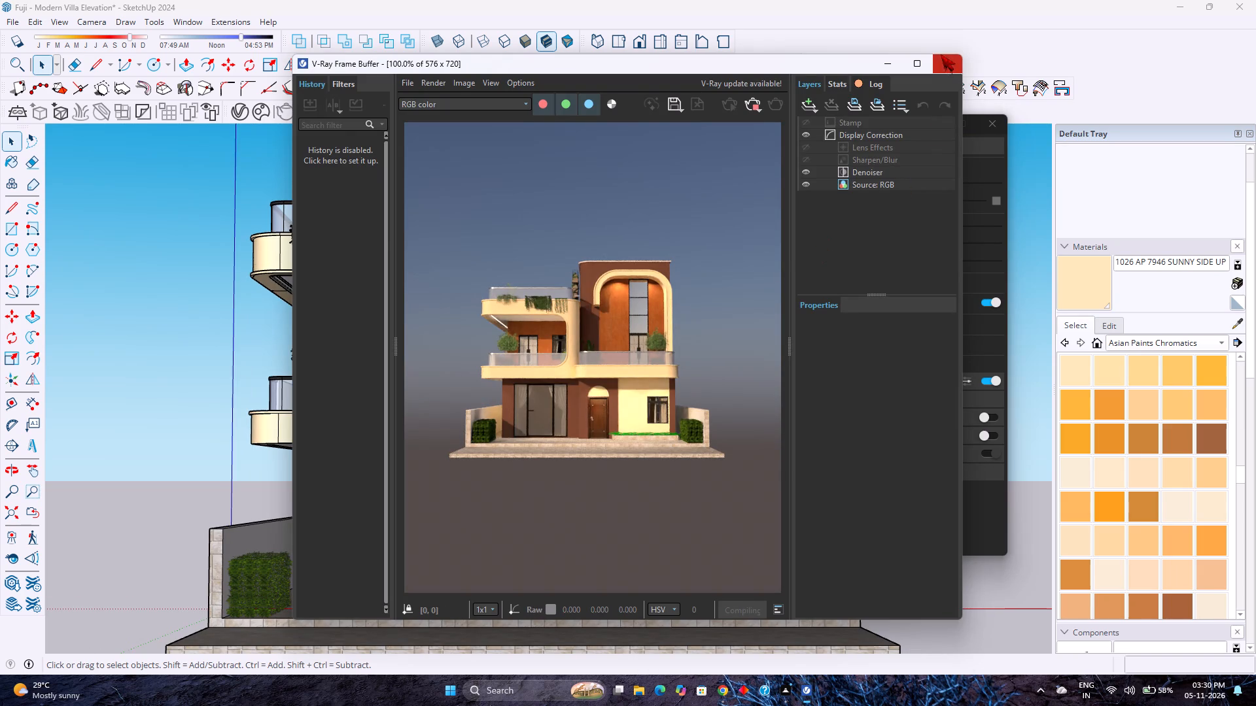
left_click(943, 63)
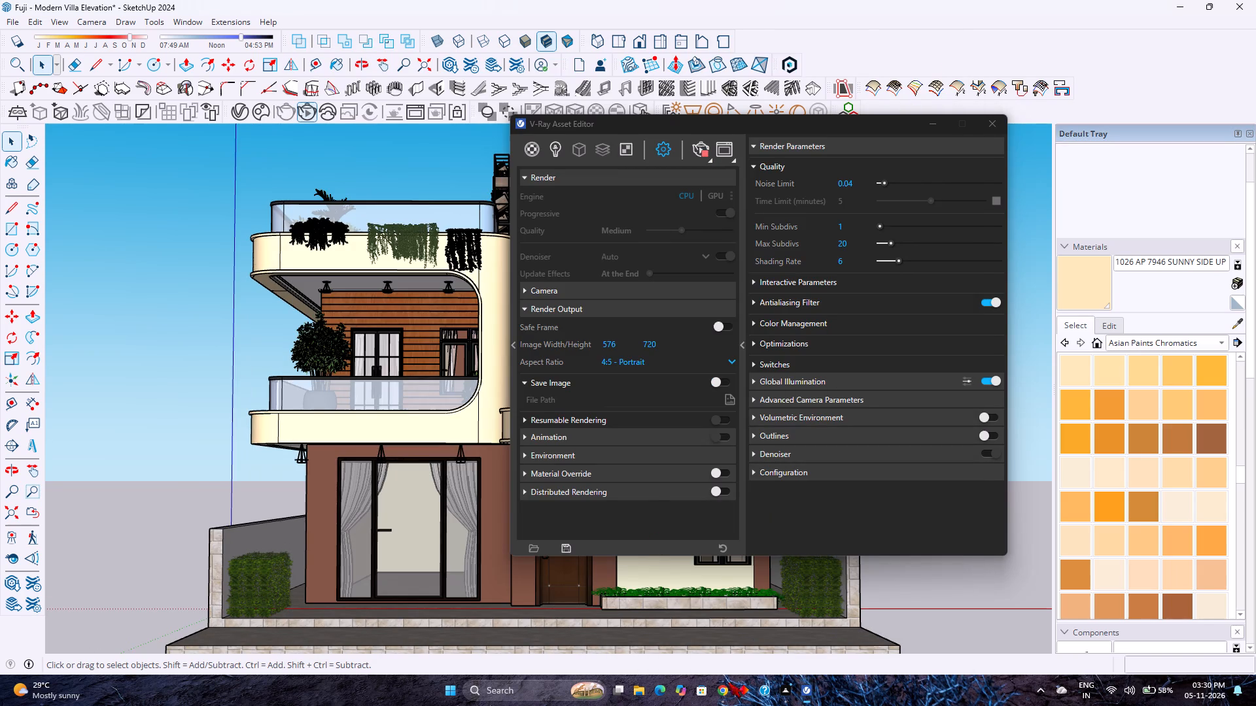
Switch to Claude in Chrome and read through its reply about the options for a D5 or Lumion-style render.
left_click(719, 700)
scroll(780, 475, "down", 2)
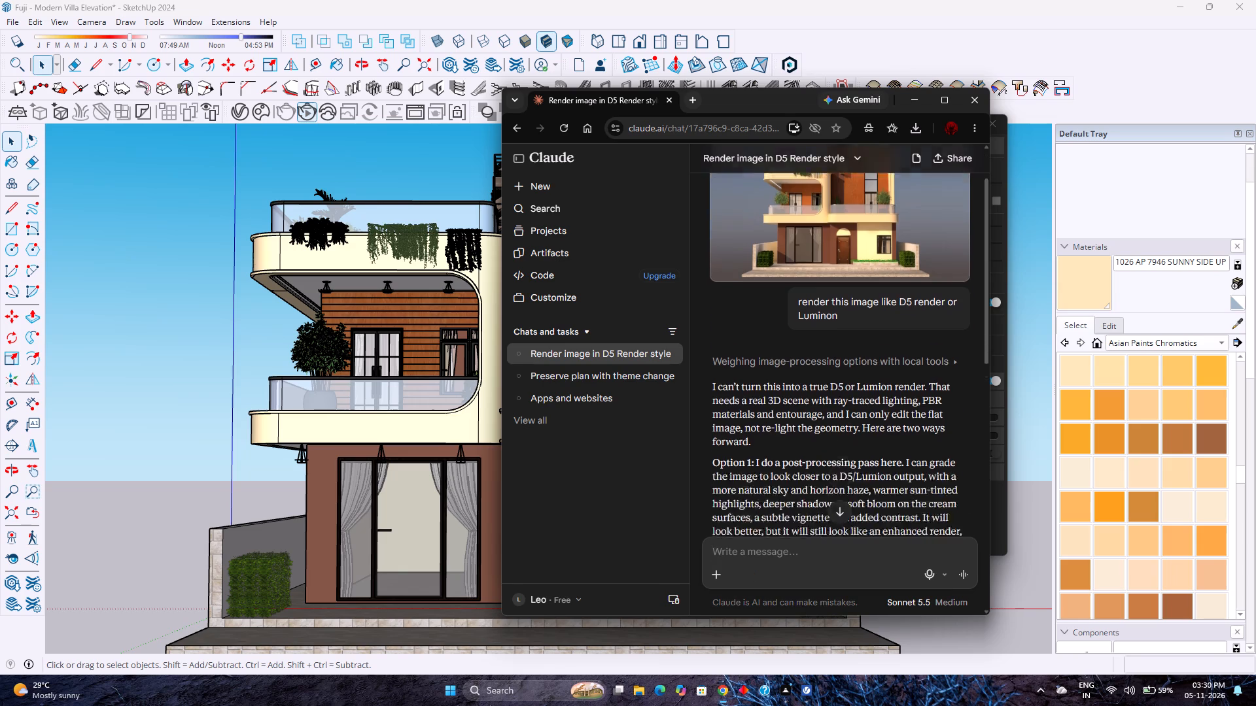
scroll(780, 475, "down", 8)
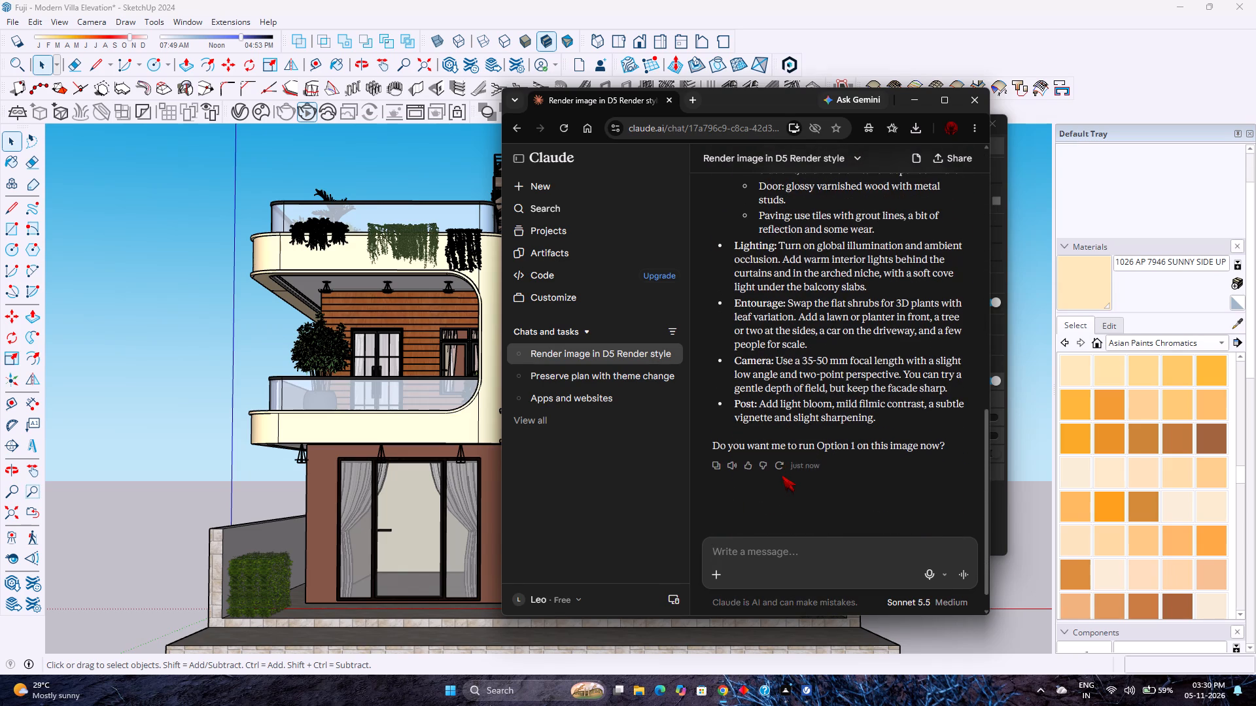
scroll(782, 475, "down", 1)
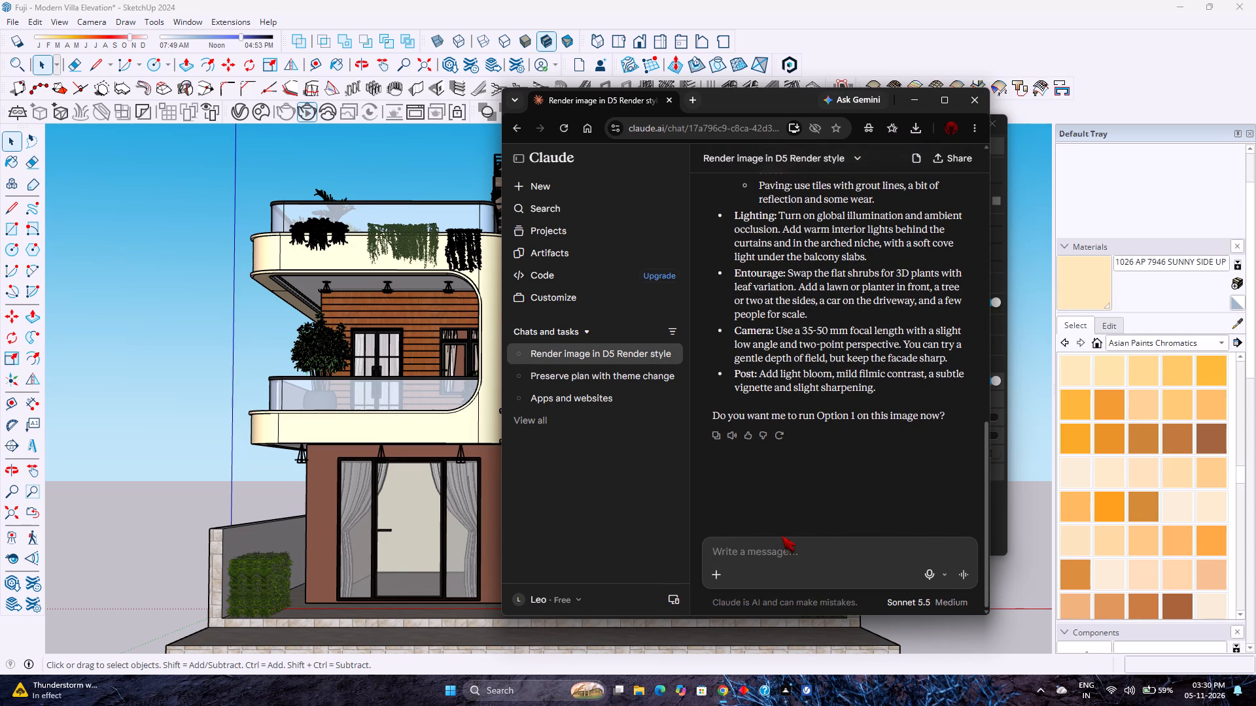
scroll(830, 474, "up", 8)
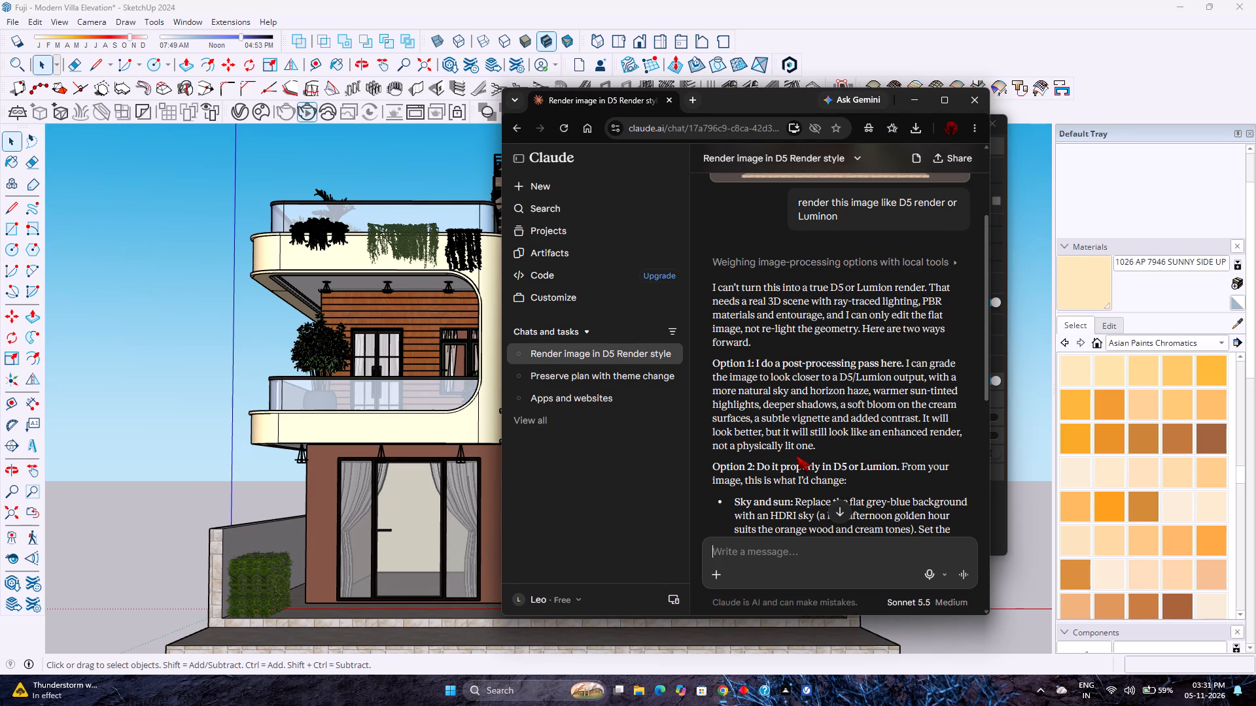
scroll(796, 456, "down", 3)
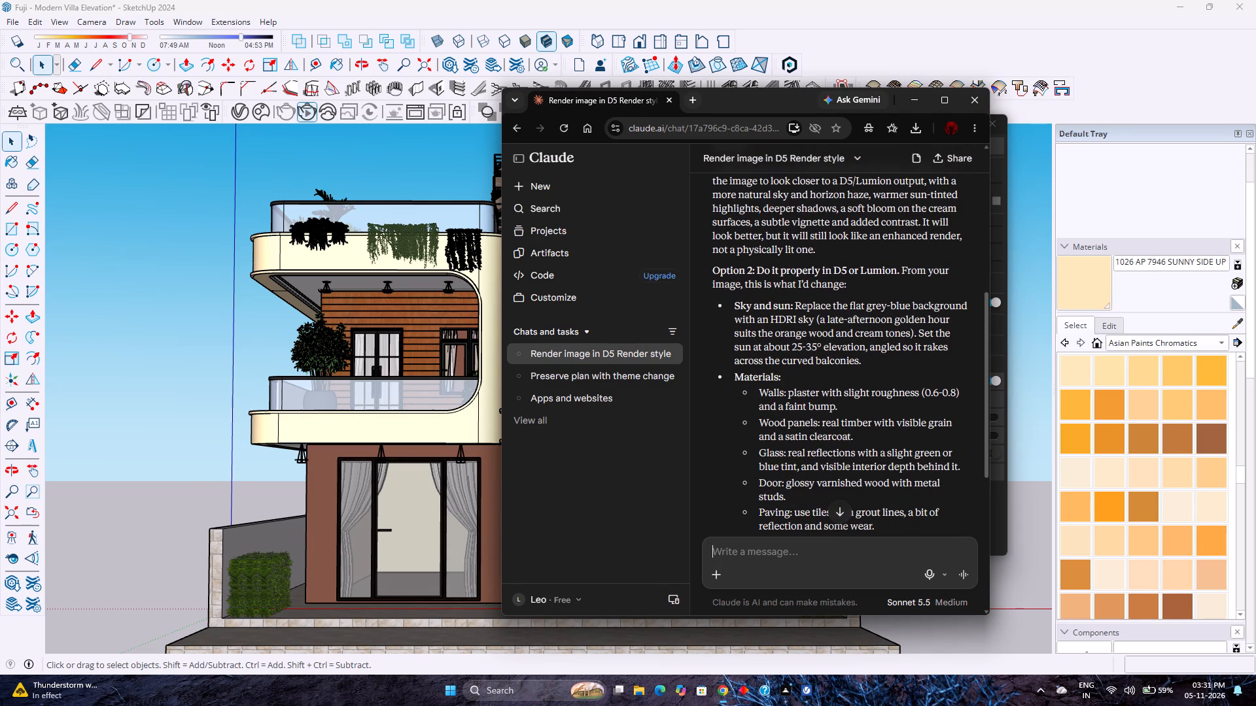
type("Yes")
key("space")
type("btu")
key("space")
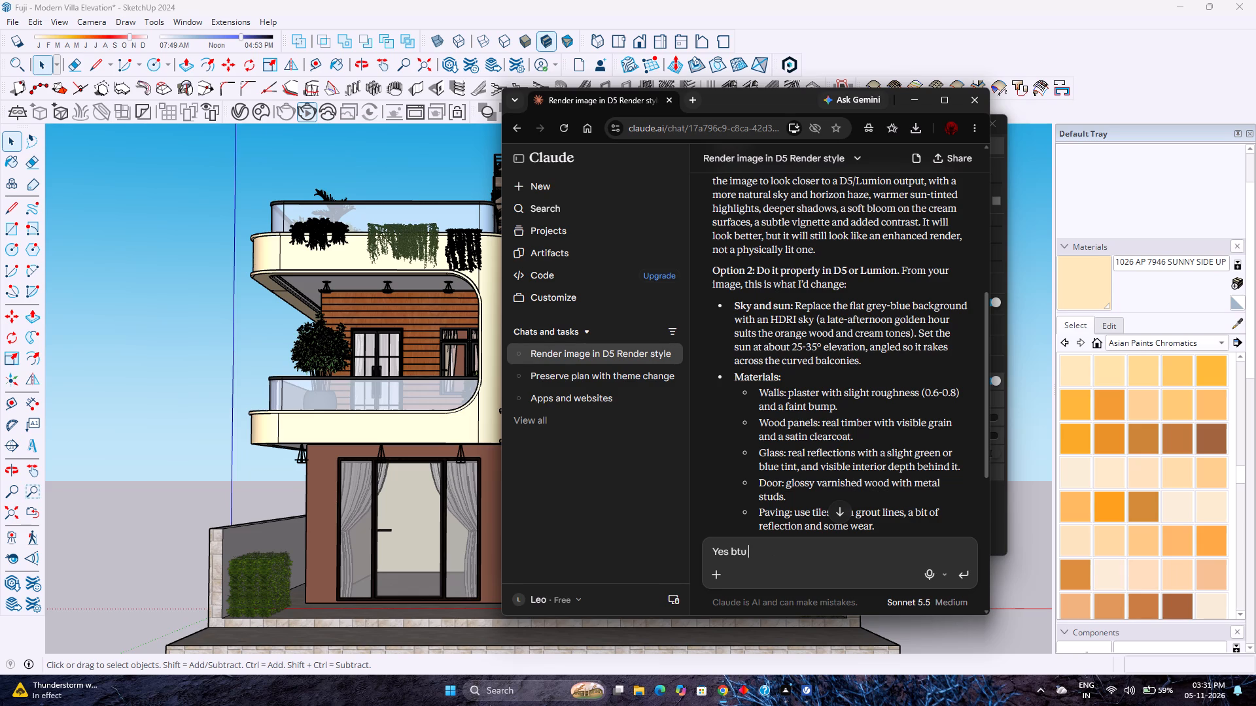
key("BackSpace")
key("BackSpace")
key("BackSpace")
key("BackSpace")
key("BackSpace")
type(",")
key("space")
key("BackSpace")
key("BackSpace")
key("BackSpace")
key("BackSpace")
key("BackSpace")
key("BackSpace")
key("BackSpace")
Send Claude the reply "Sure but, Preserve the design as it is".
type("Sur")
key("space")
key("BackSpace")
type("e")
key("space")
key("BackSpace")
type(",")
key("space")
key("BackSpace")
key("BackSpace")
key("space")
type("but,")
key("space")
type("Keep")
key("space")
key("t")
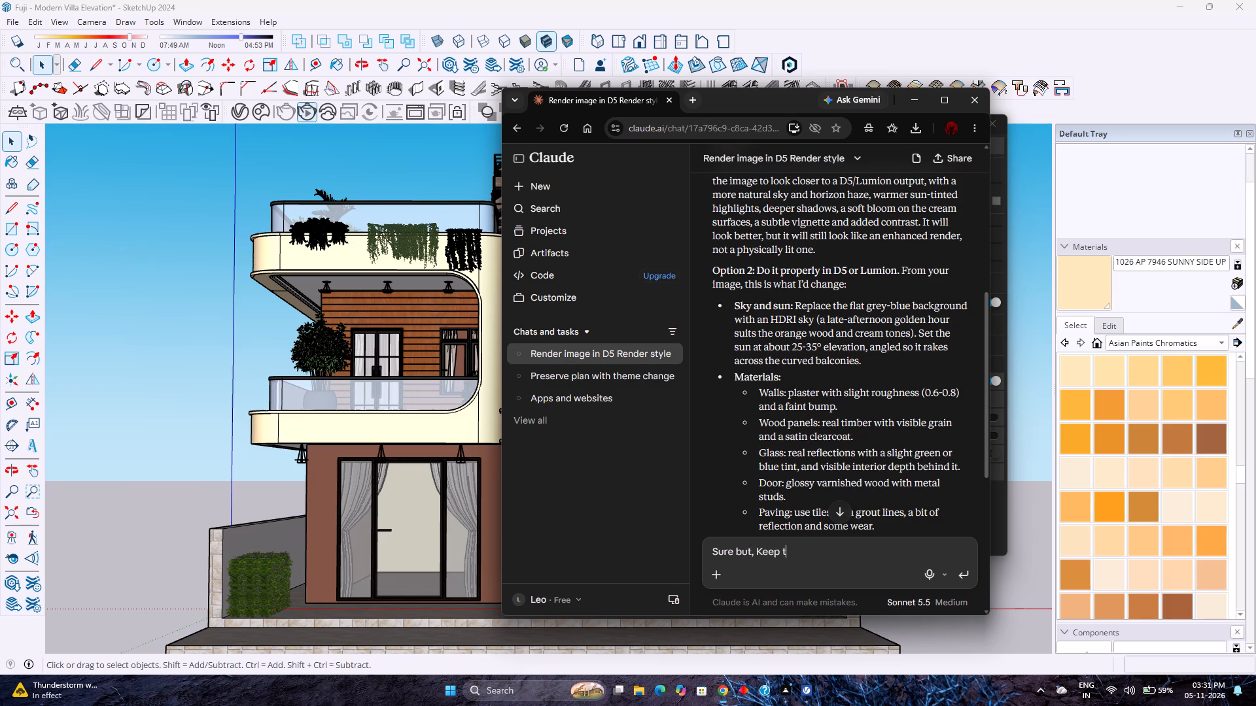
key("BackSpace")
key("BackSpace")
key("BackSpace")
key("BackSpace")
key("BackSpace")
key("BackSpace")
type("Presrev the")
key("BackSpace")
key("BackSpace")
key("BackSpace")
key("BackSpace")
key("BackSpace")
key("BackSpace")
key("BackSpace")
type("ereve")
key("BackSpace")
key("BackSpace")
key("BackSpace")
type("ve thrn")
key("BackSpace")
key("BackSpace")
type("e")
key("space")
type("design as it is")
key("Return")
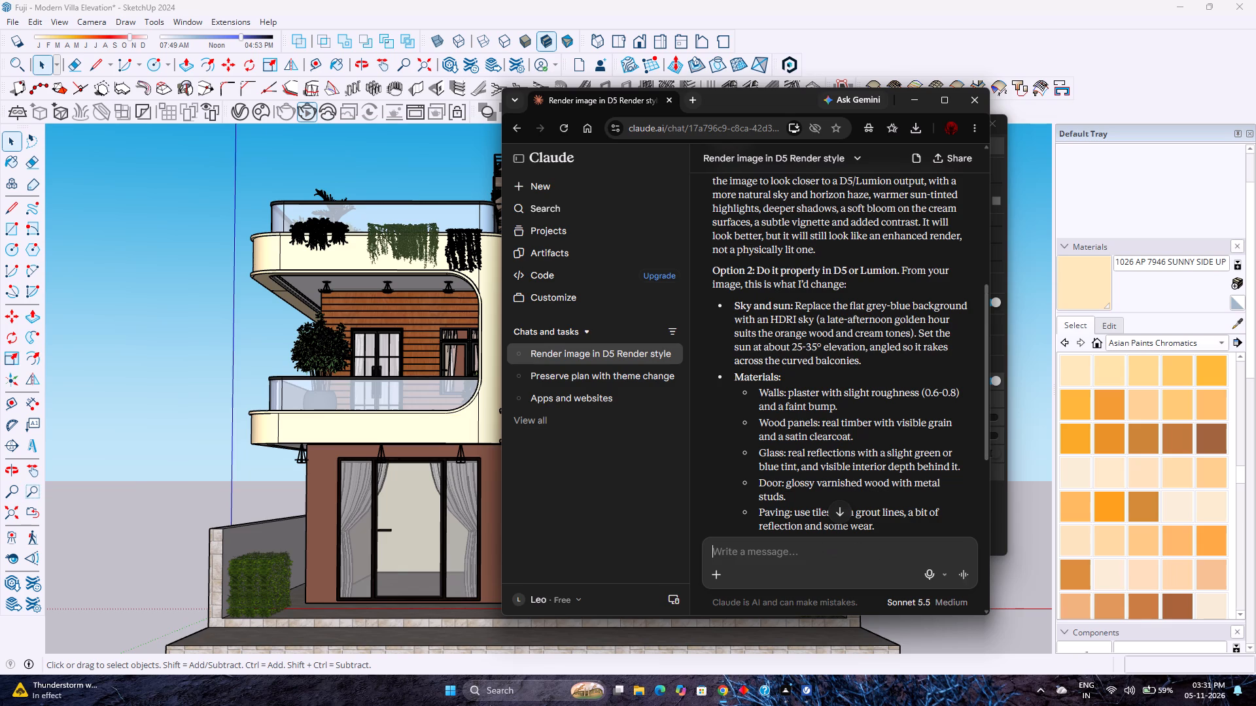
Switch back to the villa model in SketchUp.
left_click(157, 346)
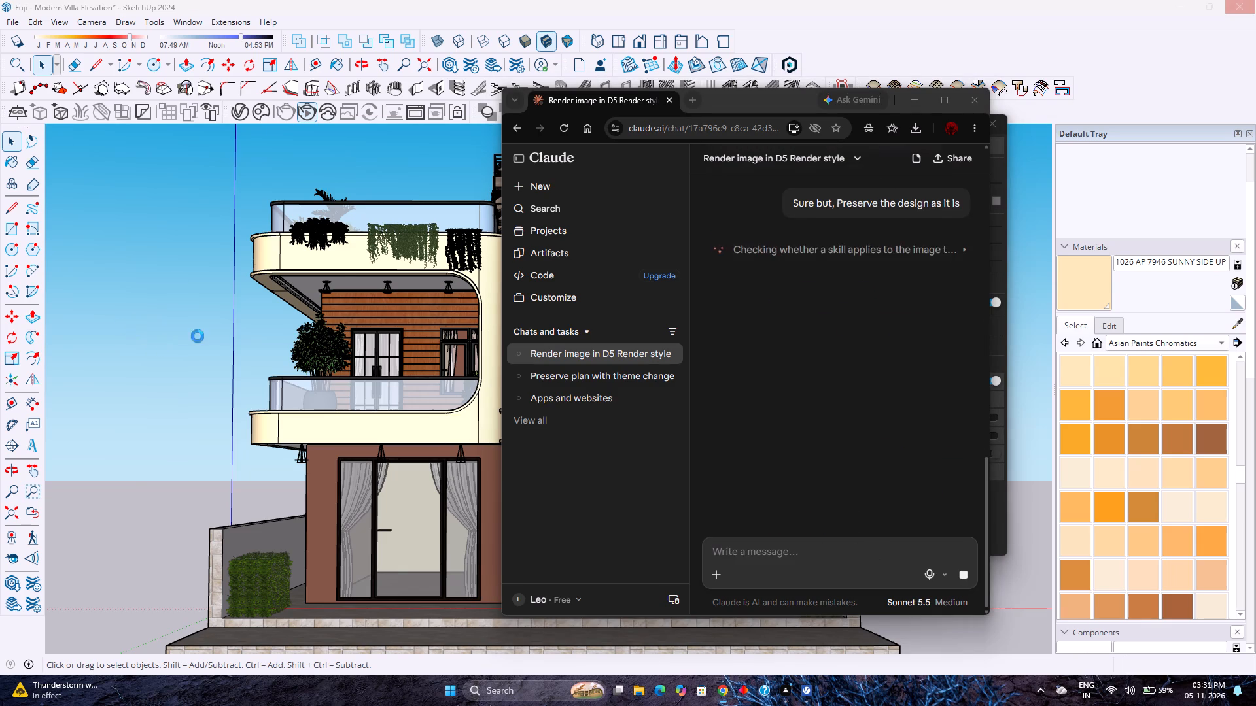
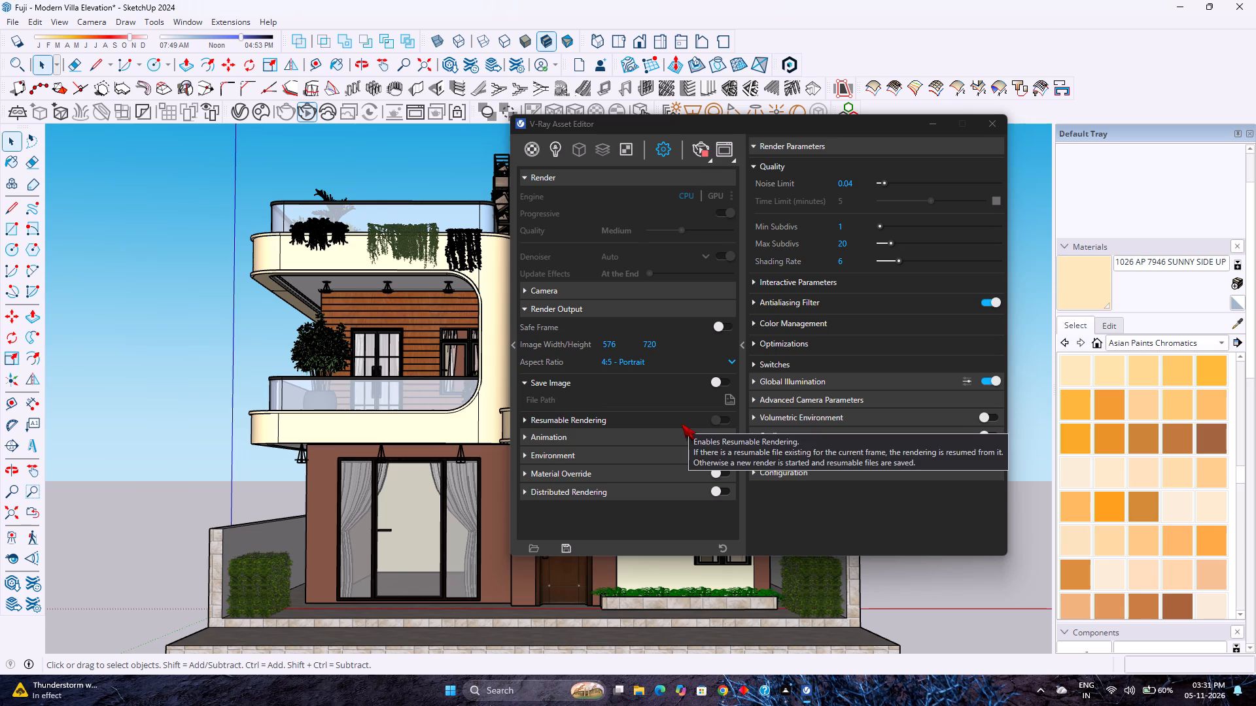
Set the V-Ray render output's aspect ratio to 5:4 - Landscape.
left_click(646, 369)
left_click(669, 367)
left_click(679, 362)
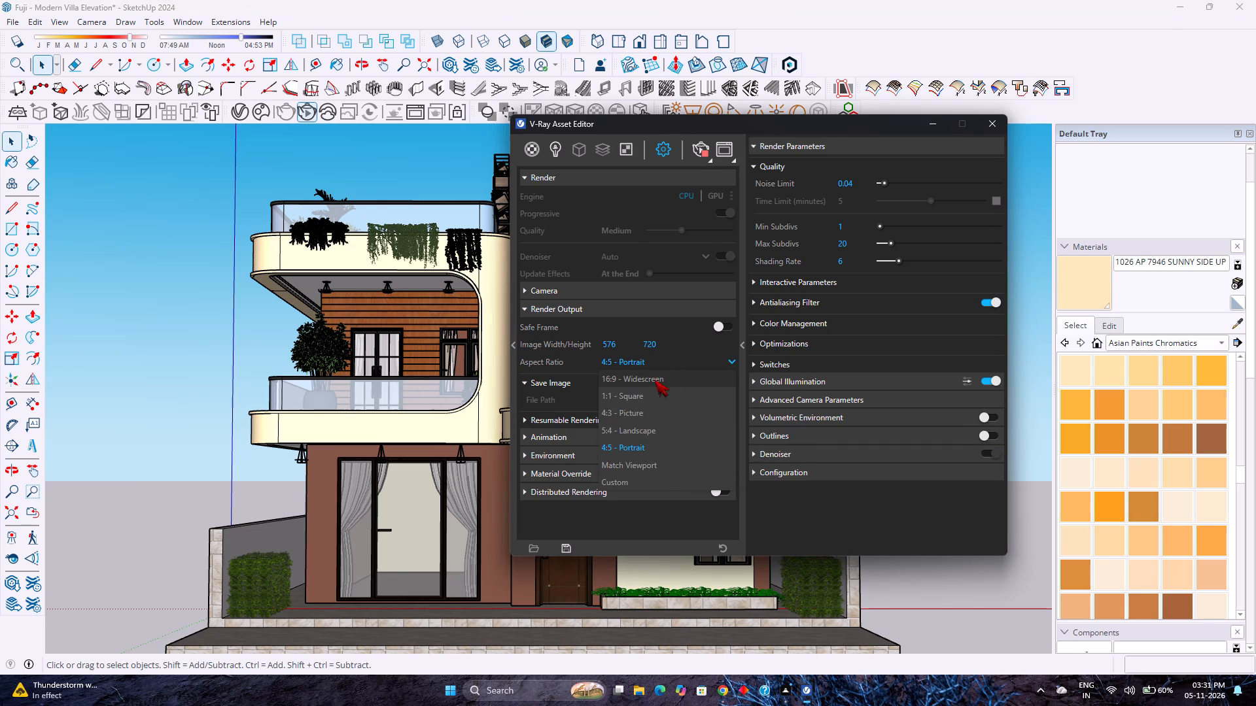
left_click(641, 423)
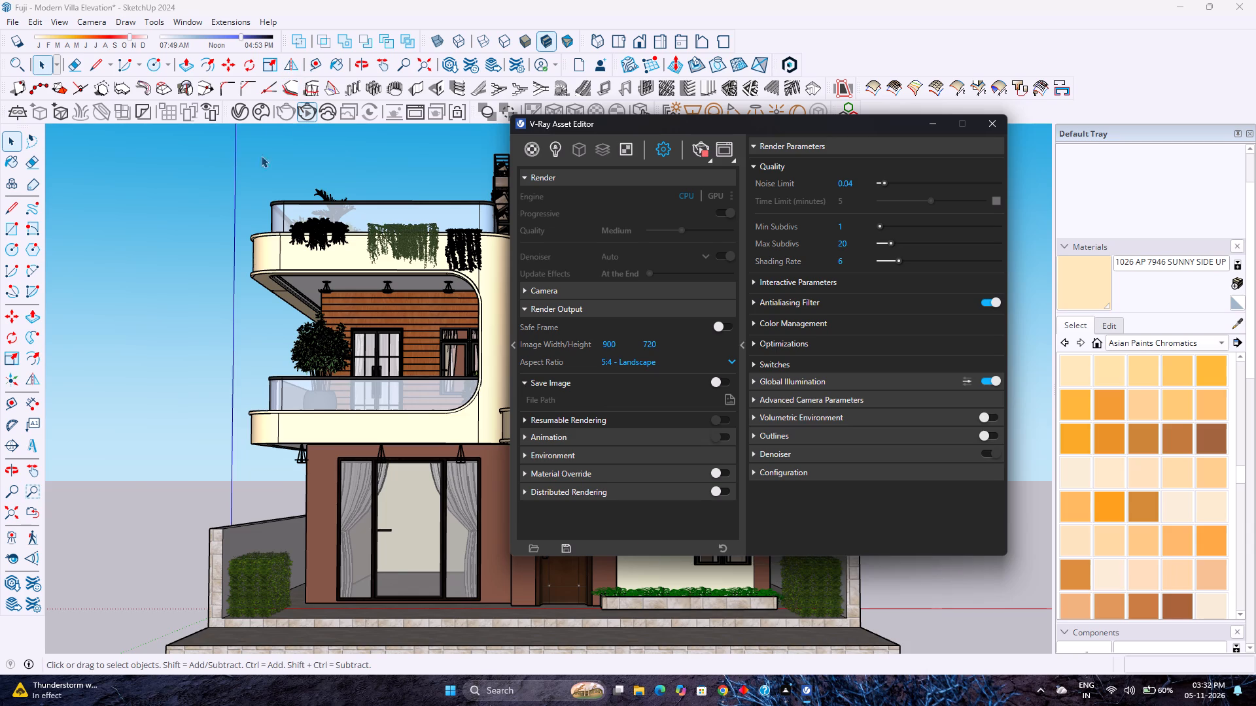
Render the villa's front view interactively in V-Ray with the landscape framing and inspect the image in the frame buffer.
left_click(307, 106)
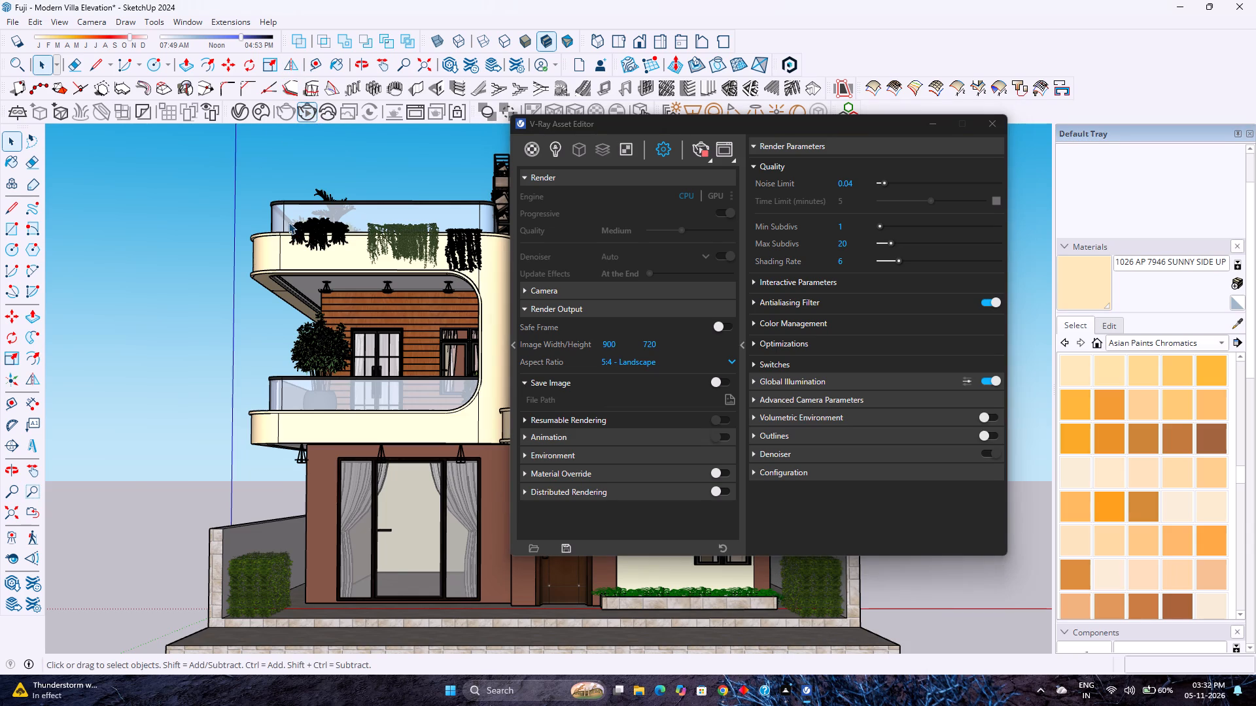
left_click(305, 112)
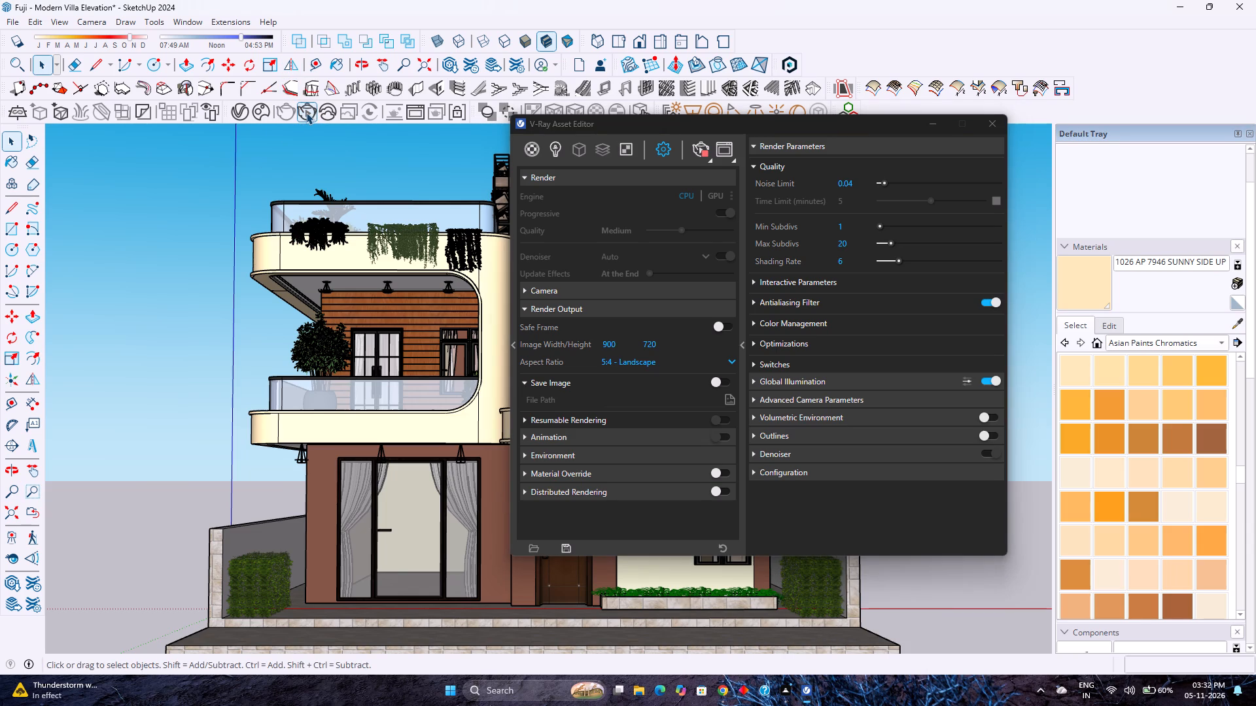
left_click(307, 113)
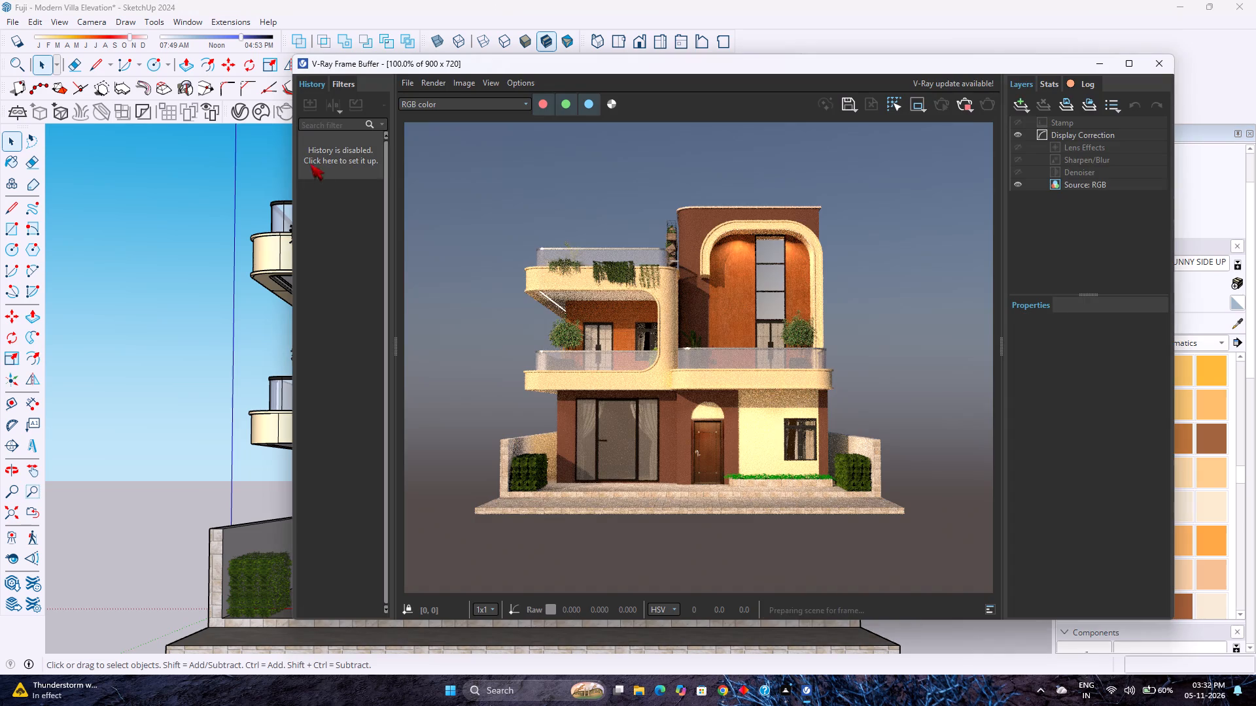
scroll(712, 378, "up", 2)
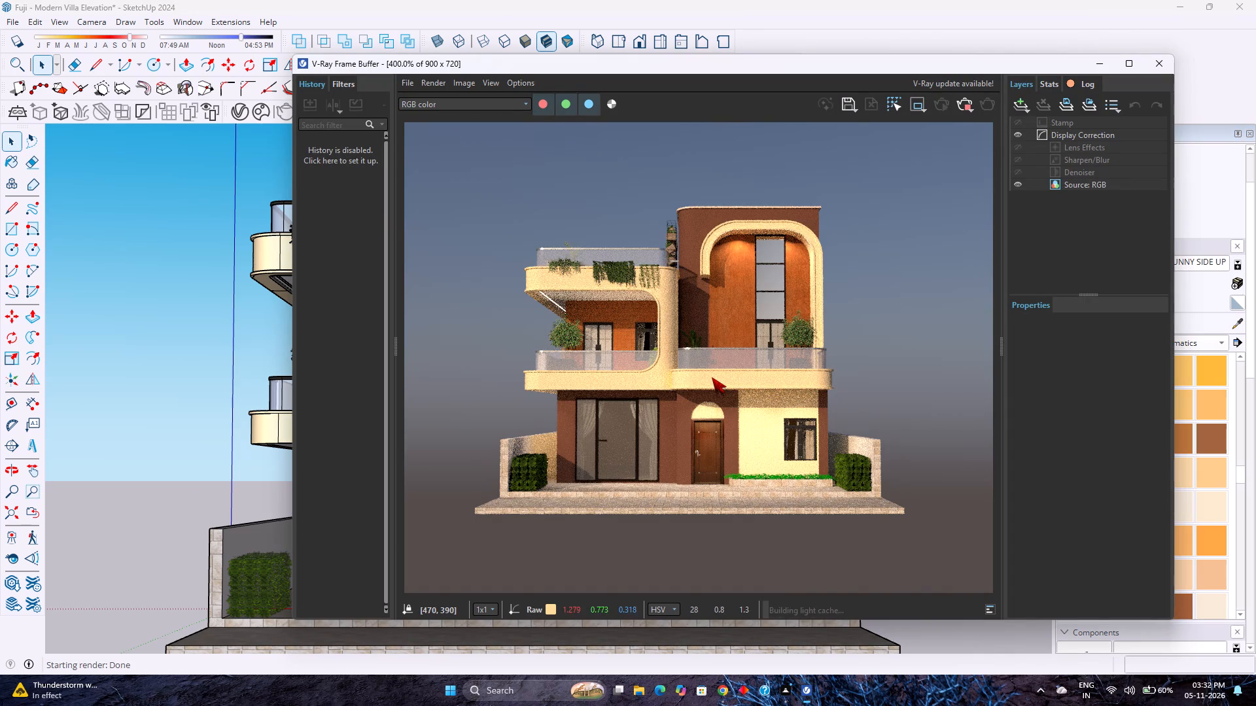
scroll(712, 377, "down", 3)
scroll(692, 379, "up", 1)
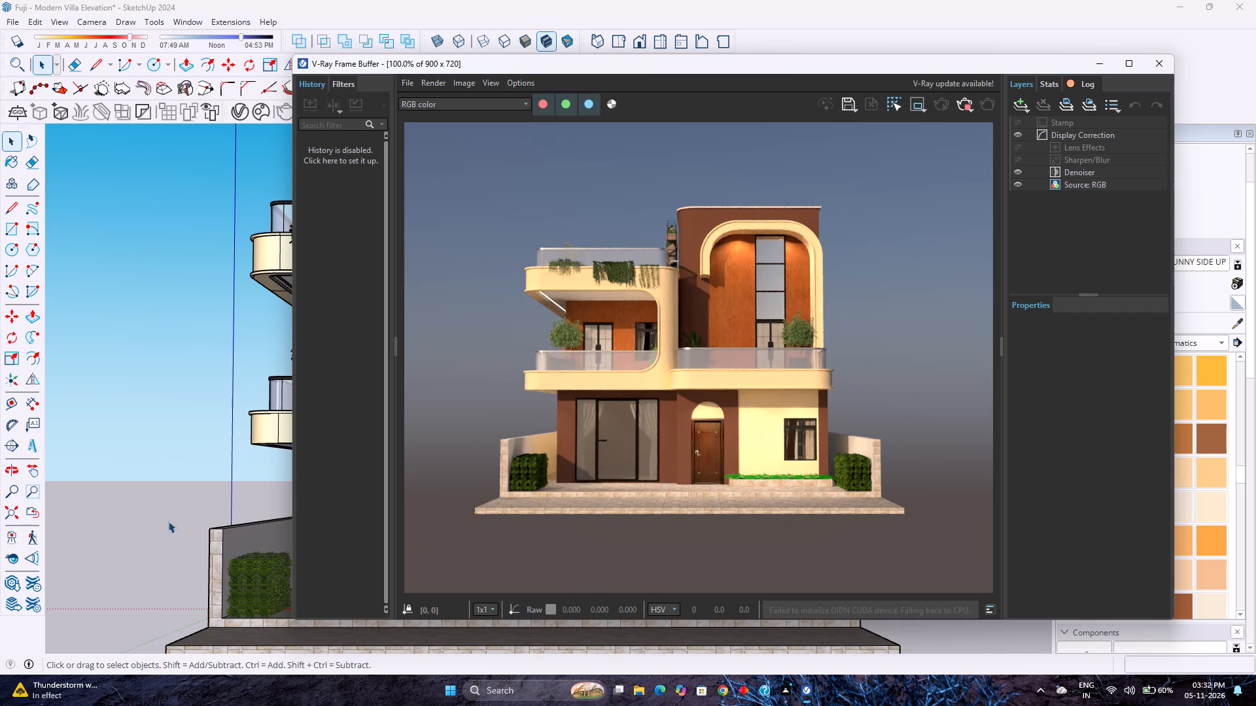
Switch to Claude in Chrome, open the Villa elevation render image, examine it, and close the preview.
left_click(716, 694)
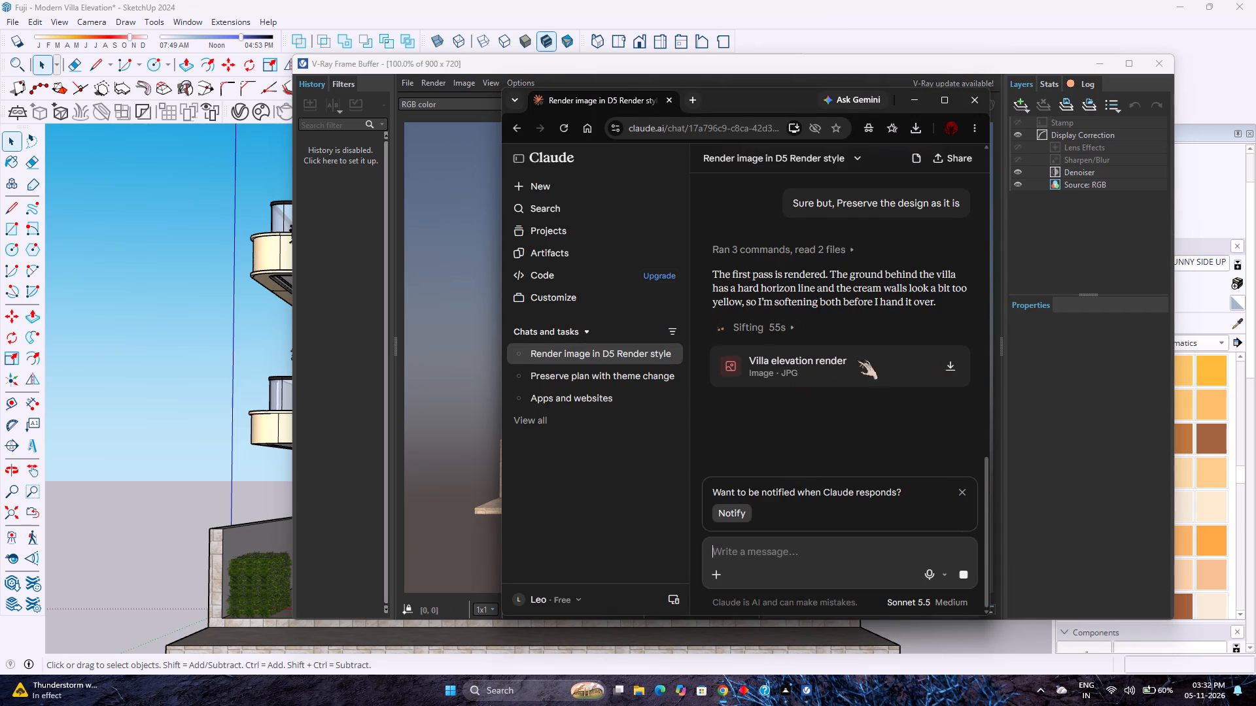
left_click(838, 361)
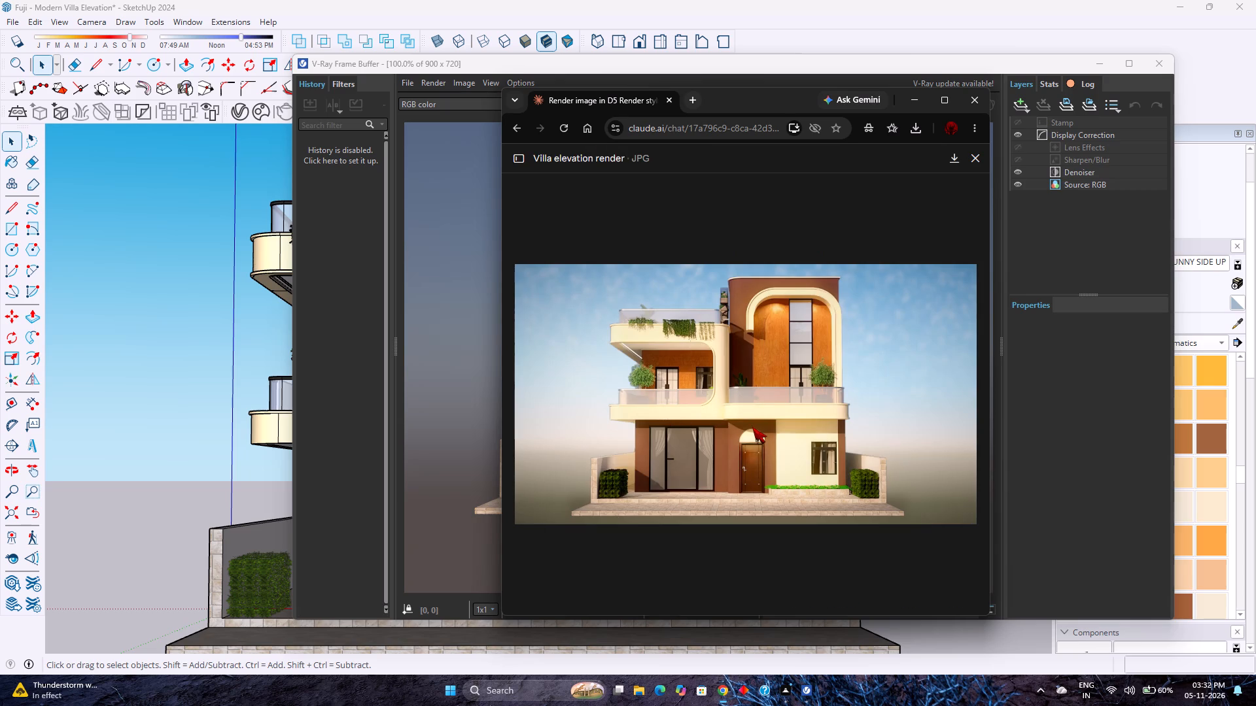
scroll(752, 427, "up", 2)
scroll(752, 427, "down", 1)
left_click(976, 162)
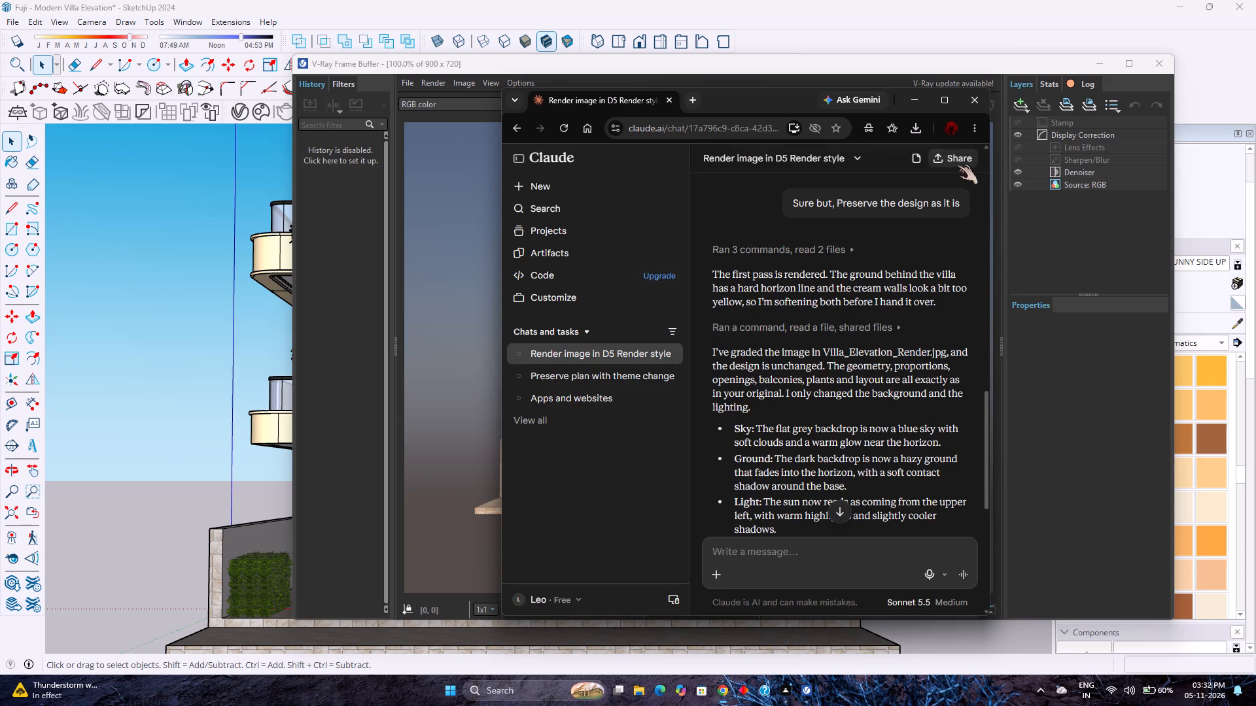
Open ChatGPT in a new browser tab and close the Claude tab.
left_click(693, 98)
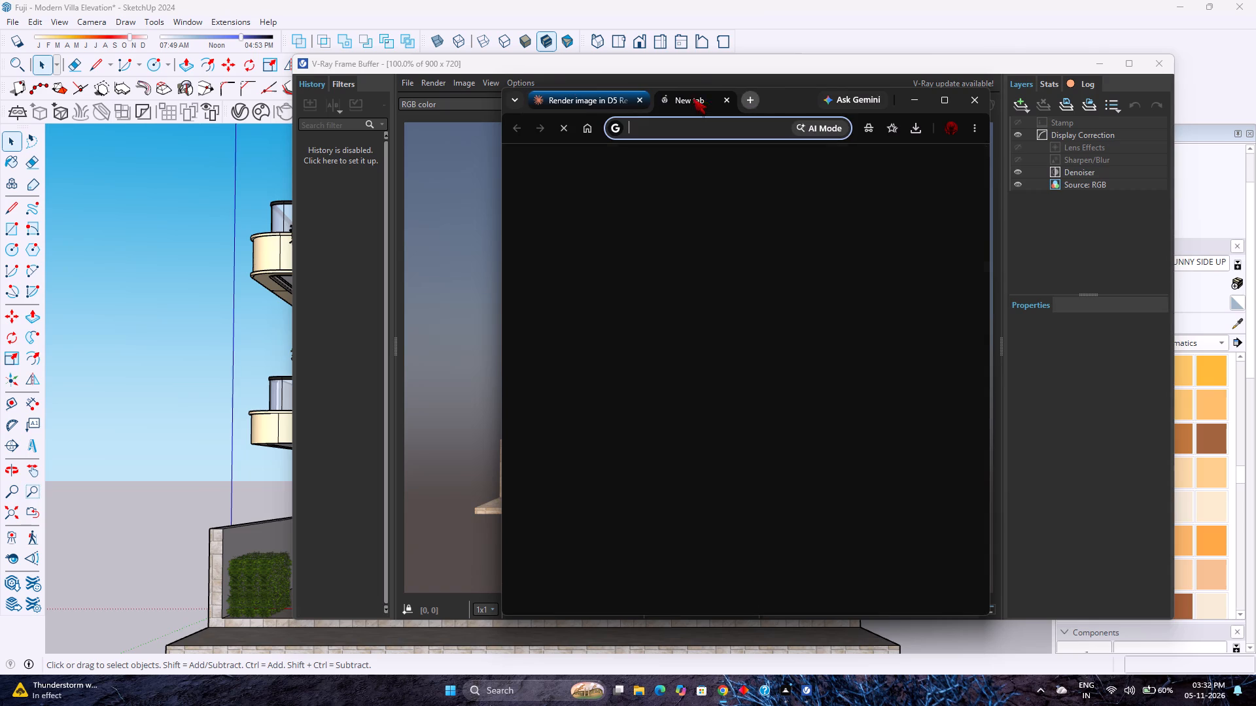
type("ch")
key("Return")
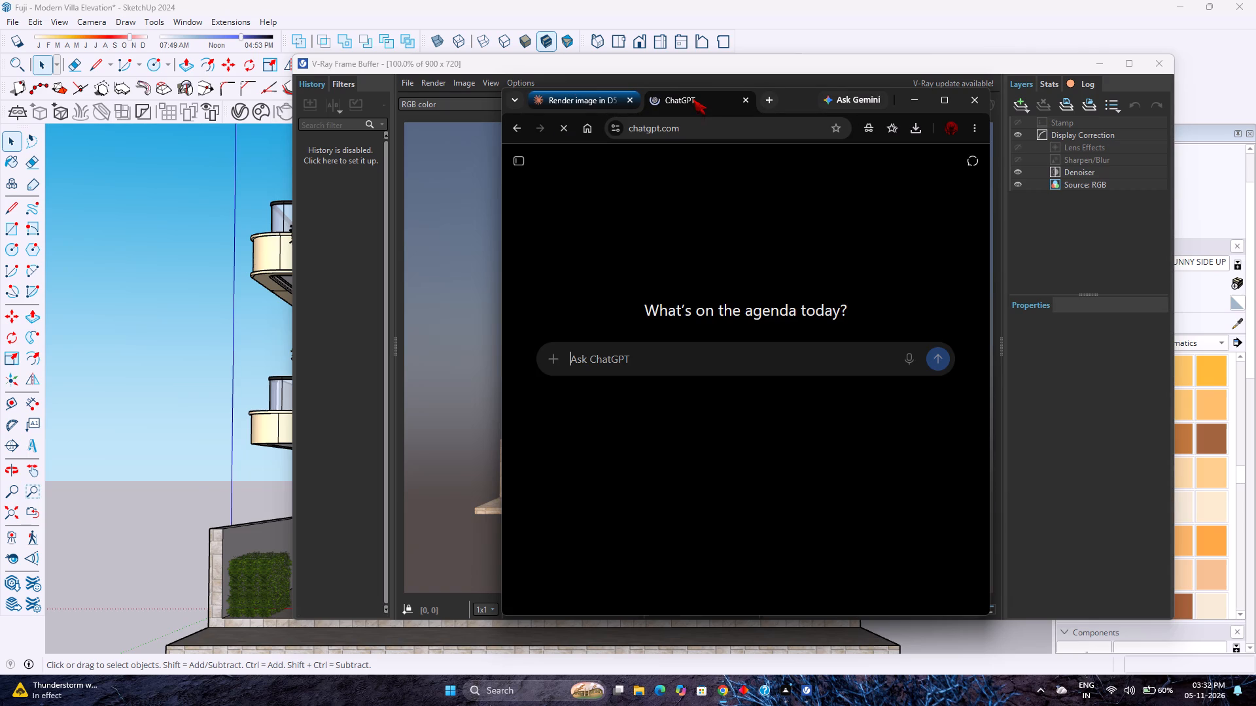
left_click(629, 101)
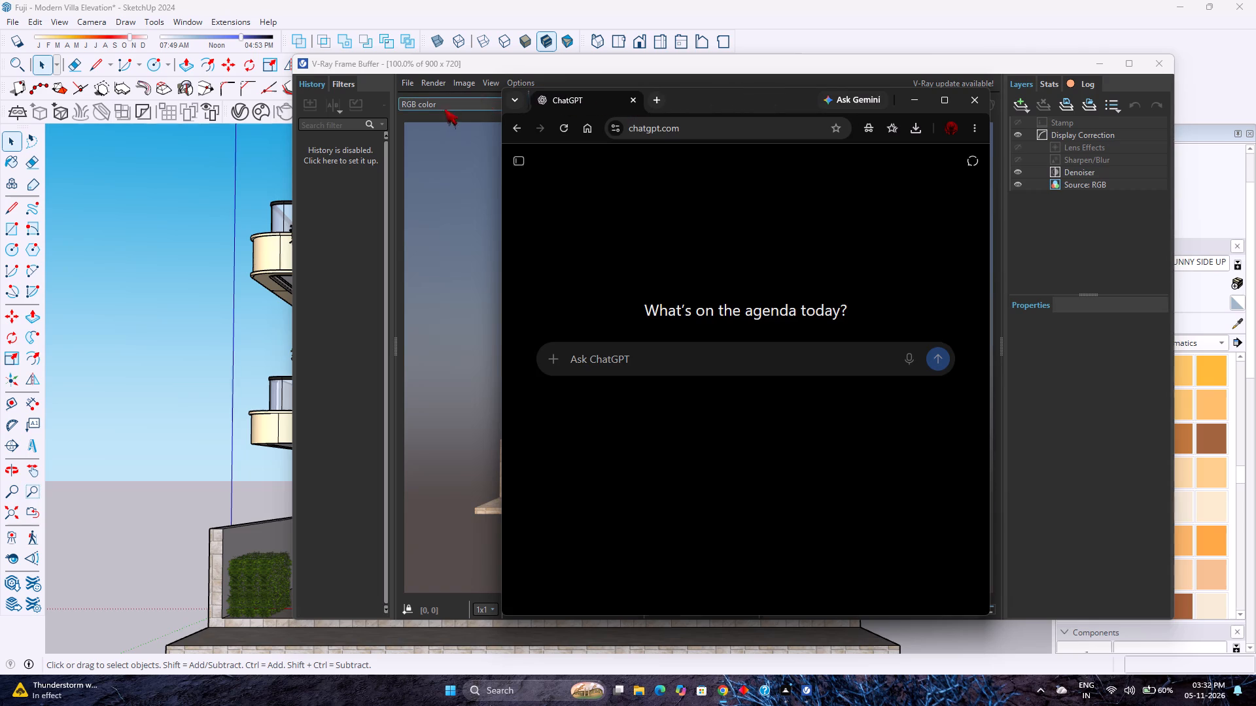
Switch back to the V-Ray frame buffer and move its window clear of the V-Ray toolbar.
left_click(333, 244)
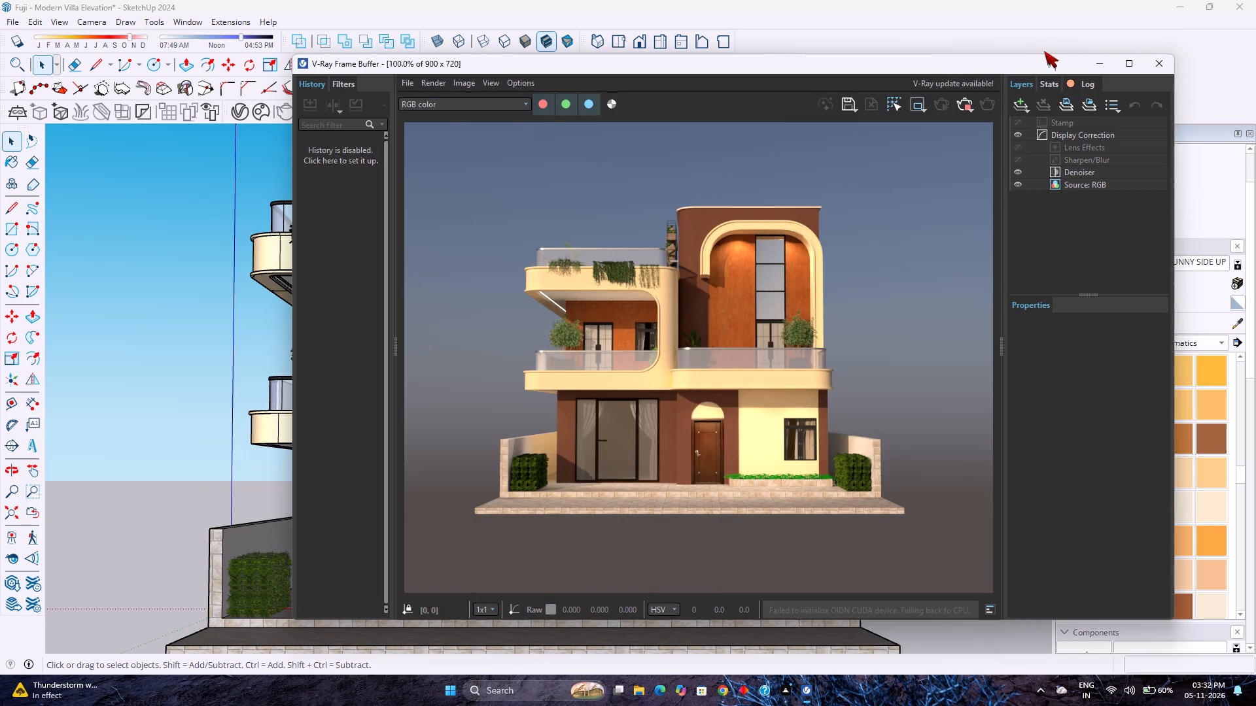
left_click_drag(939, 61, 671, 100)
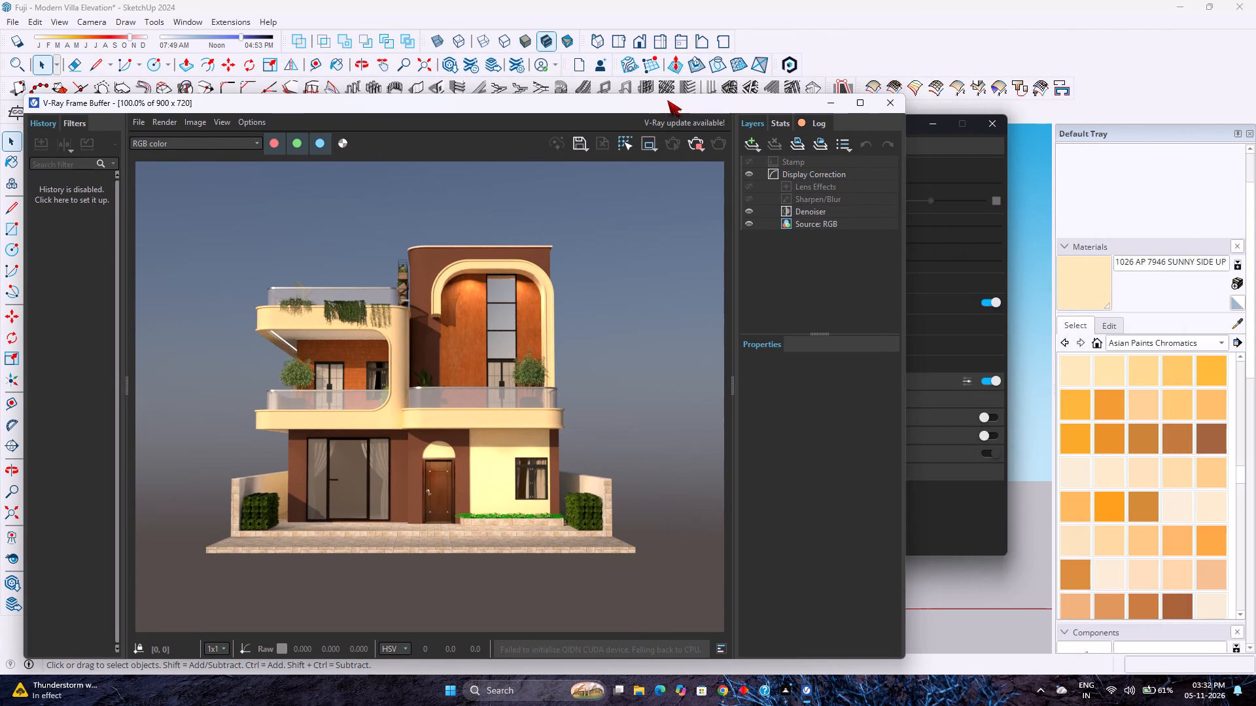
left_click_drag(613, 95, 604, 161)
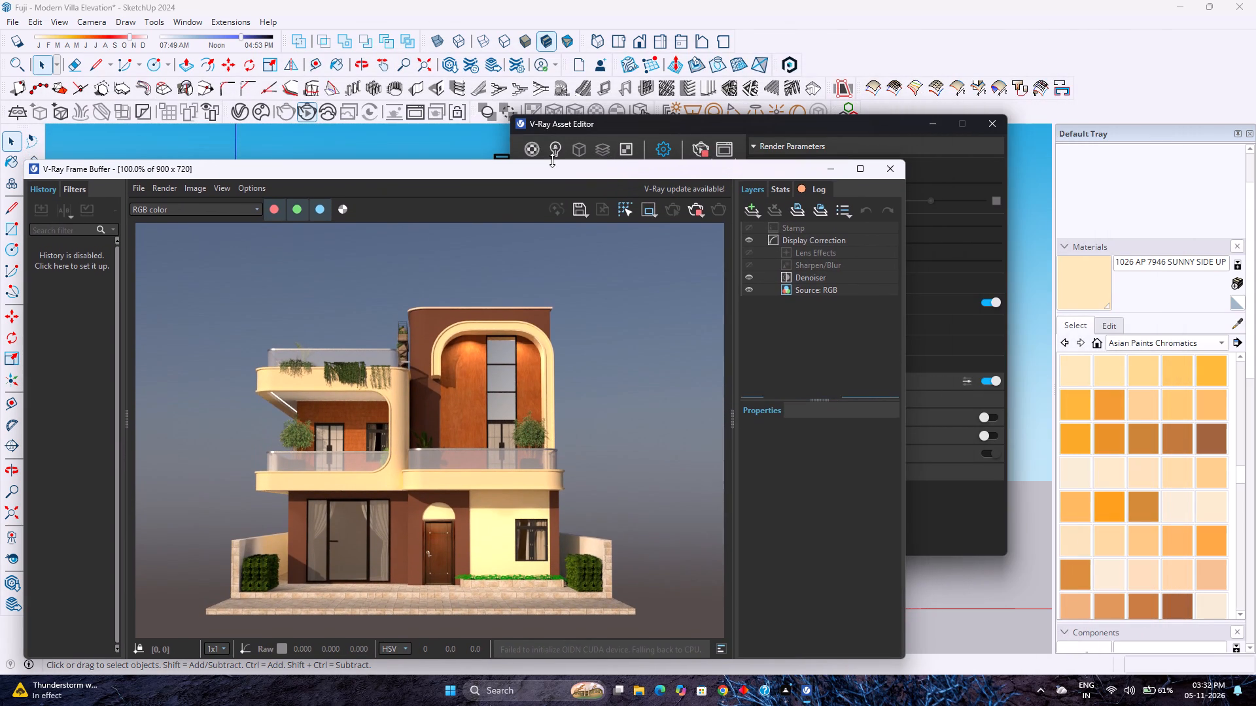
Enable Clouds for the SunLight in the V-Ray Asset Editor and minimize the editor.
left_click(233, 104)
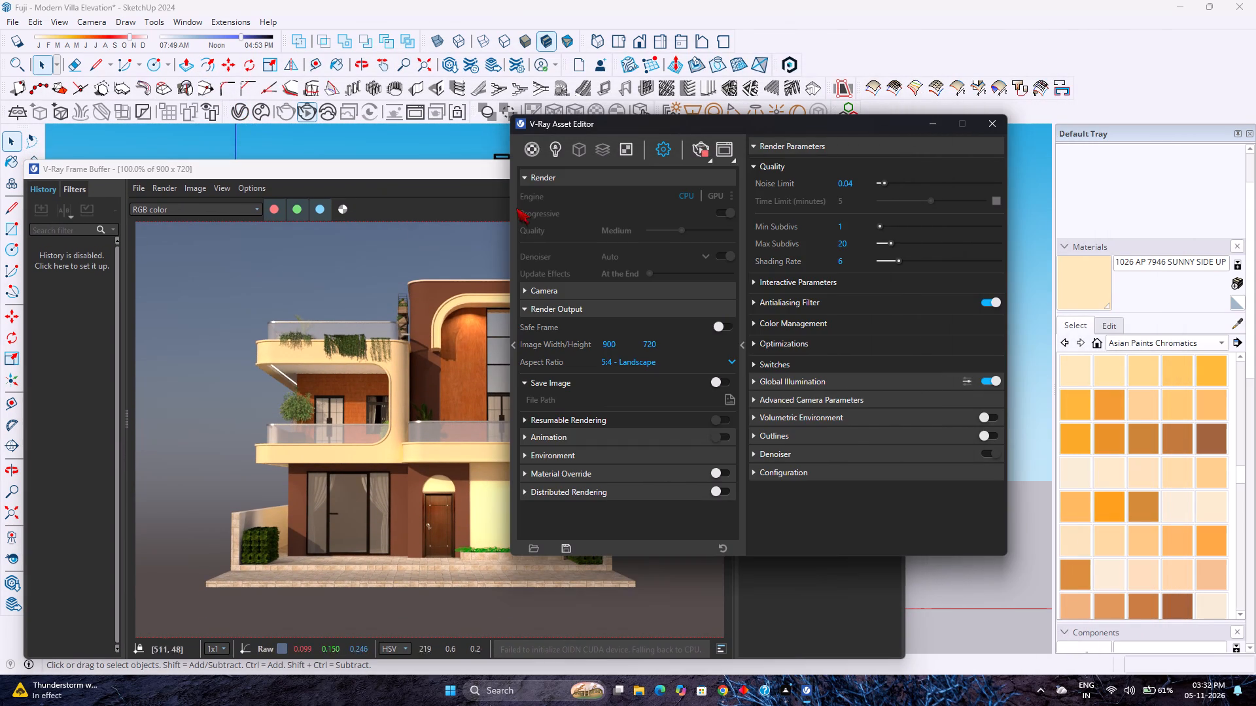
left_click(534, 156)
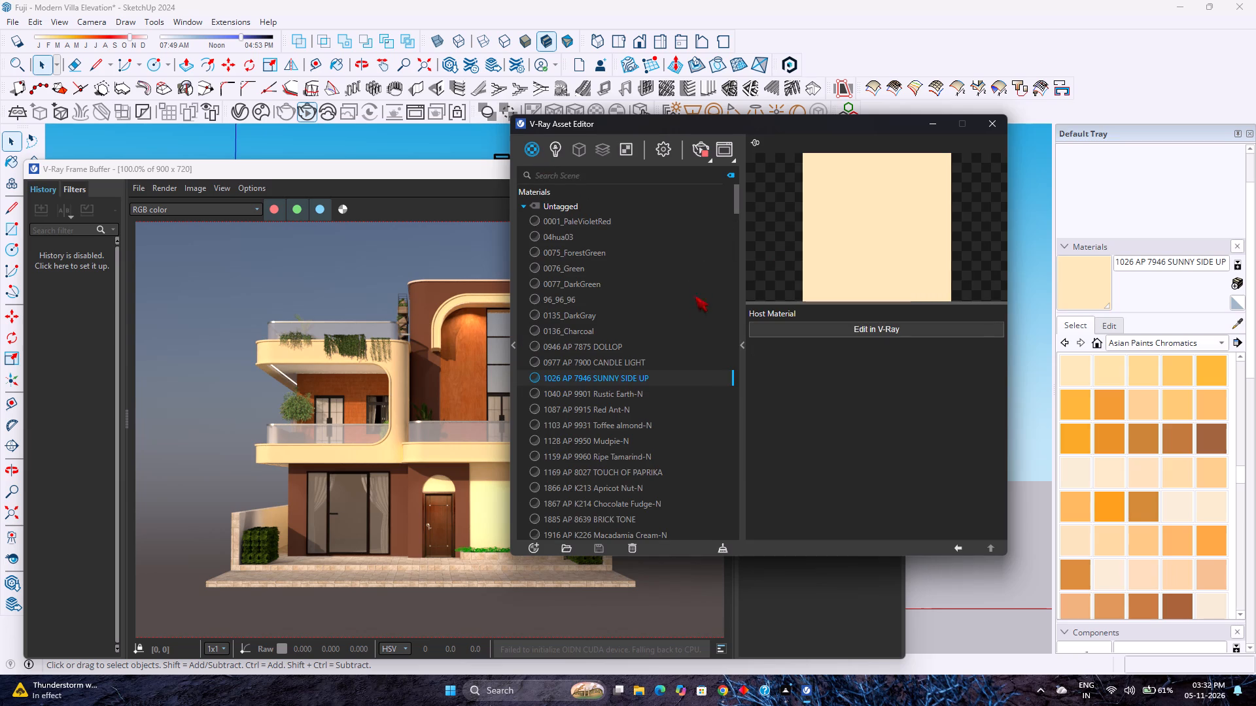
left_click(557, 143)
left_click(559, 252)
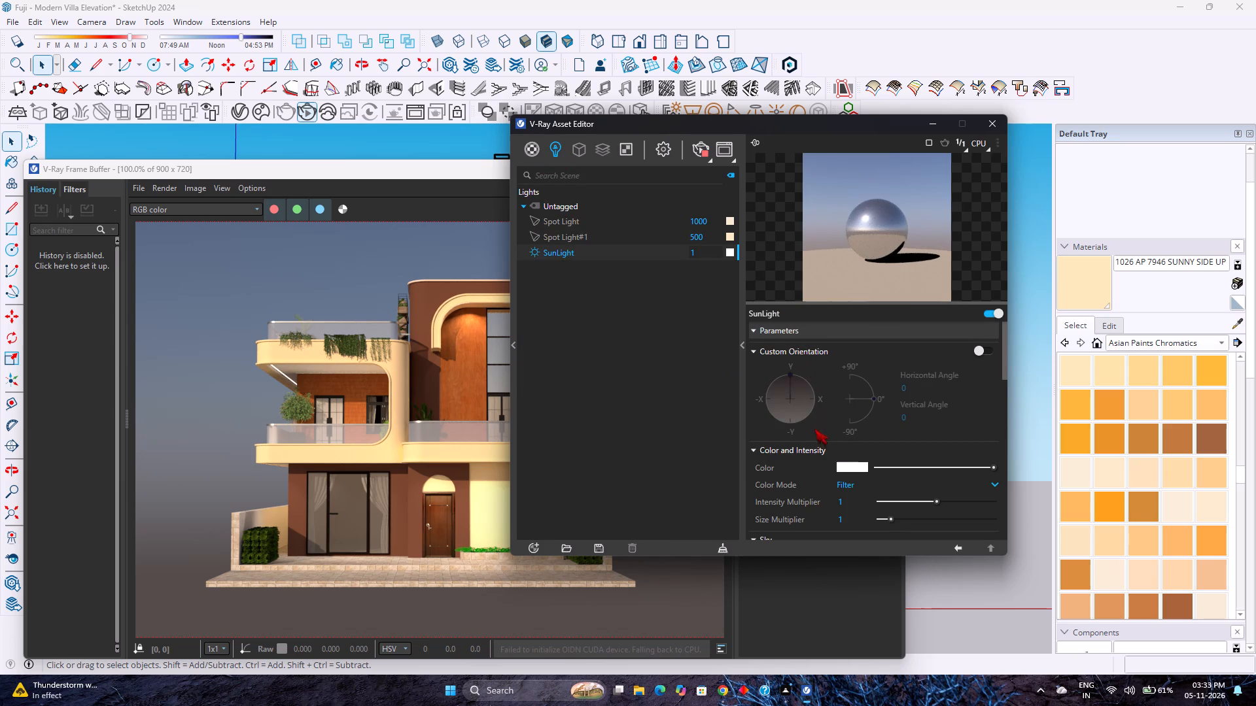
scroll(814, 450, "down", 5)
left_click(977, 412)
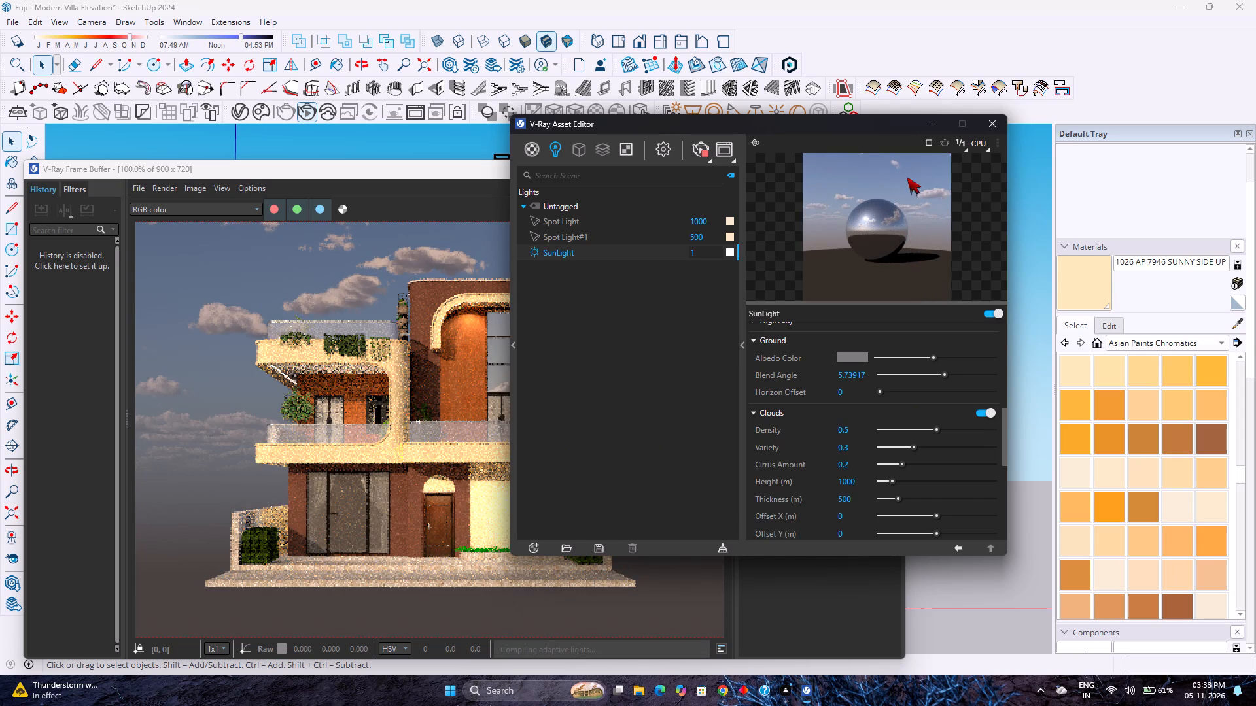
left_click(924, 124)
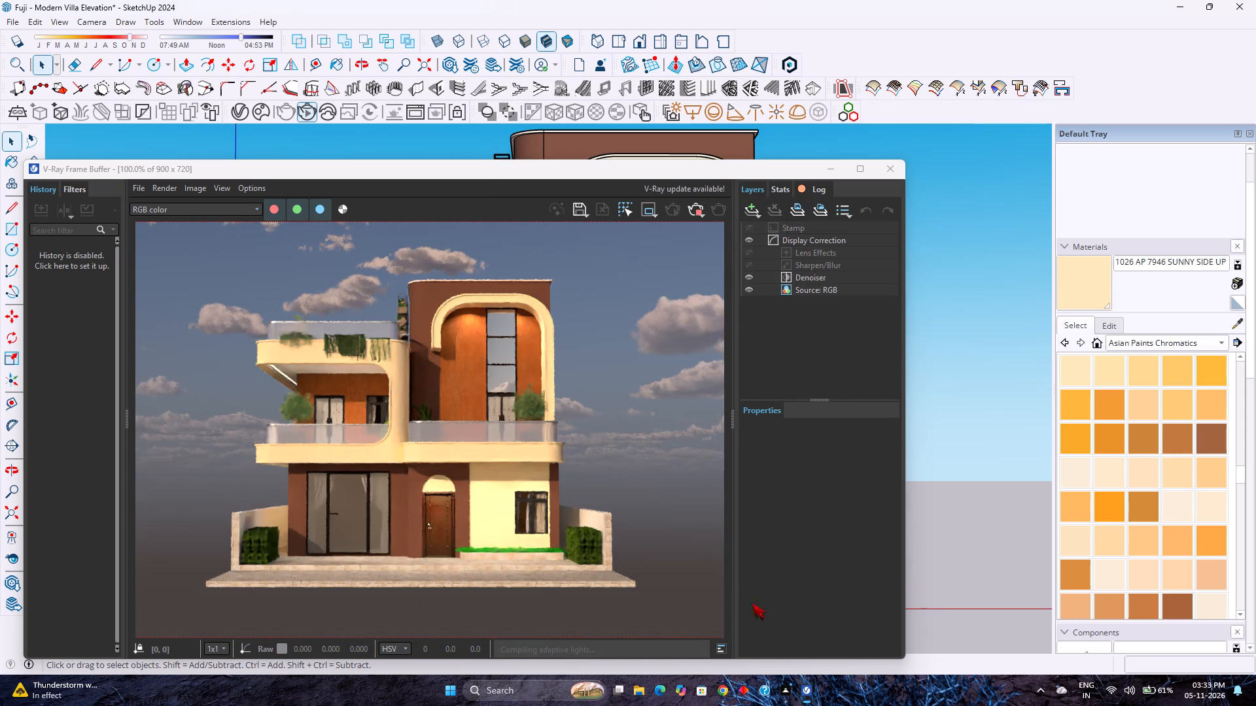
Switch to ChatGPT in Chrome, dismiss the GIF promotion, and open the "AI render prompt writing" conversation.
left_click(716, 694)
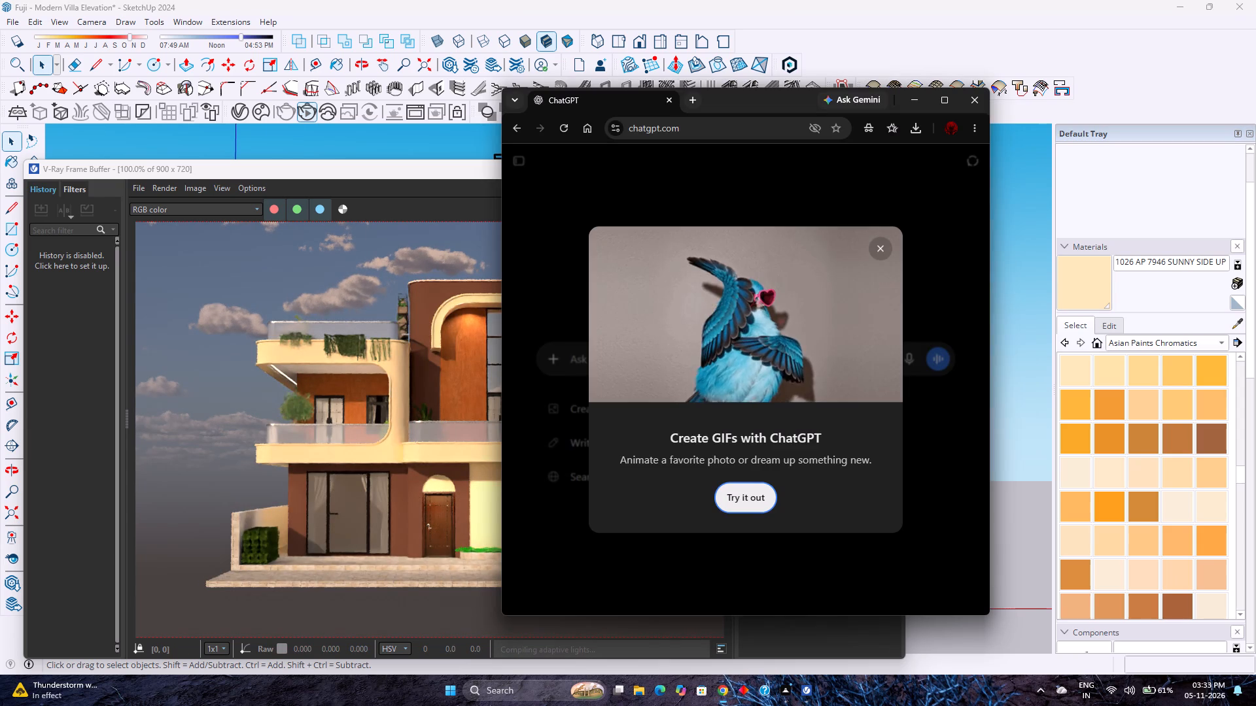
left_click(871, 247)
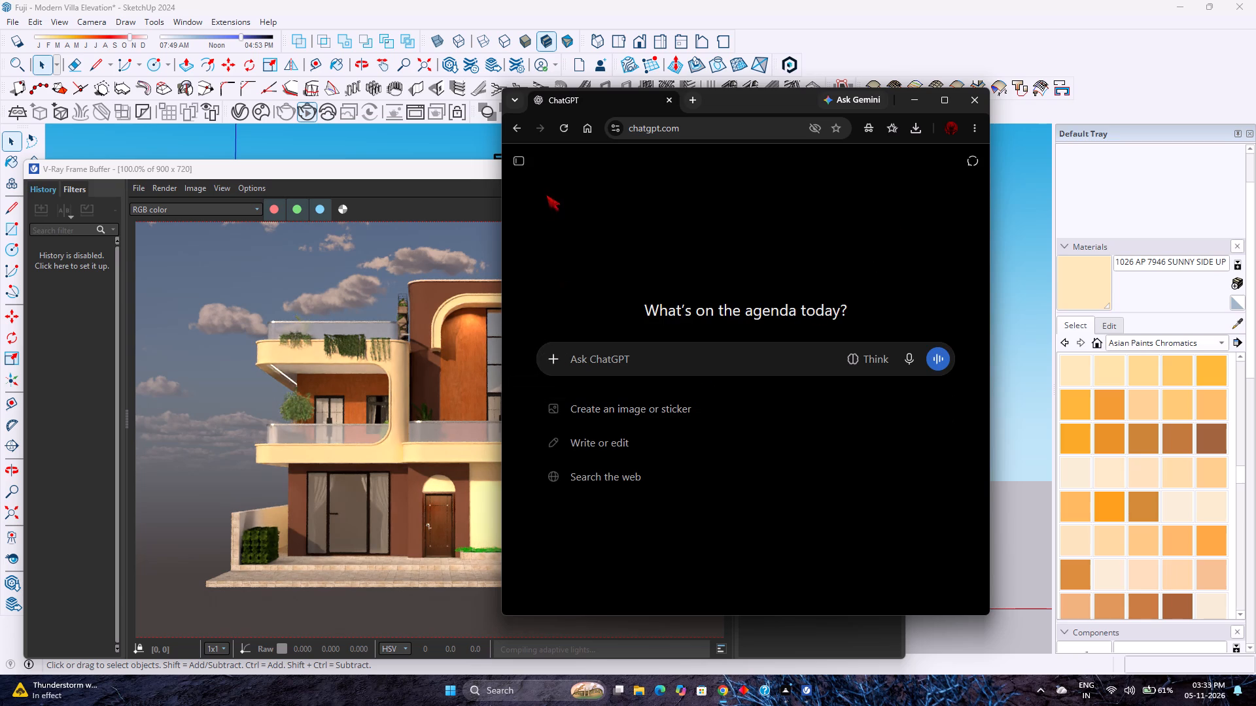
left_click(520, 160)
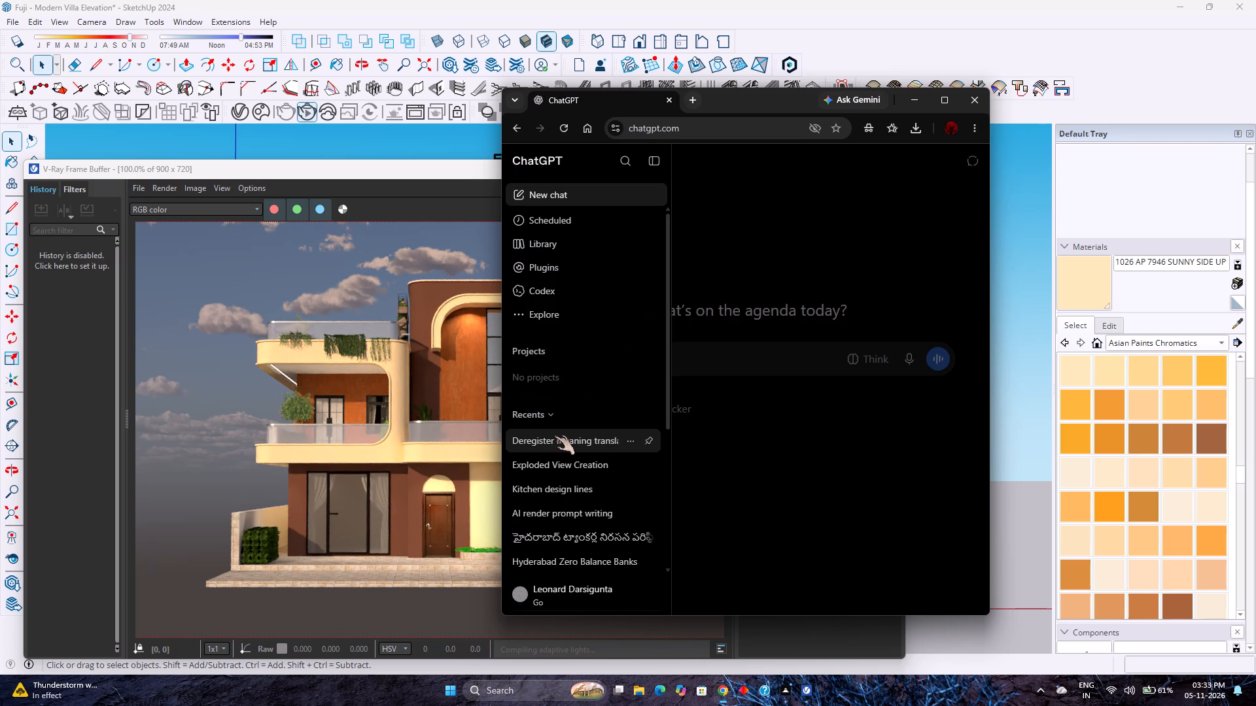
left_click(584, 508)
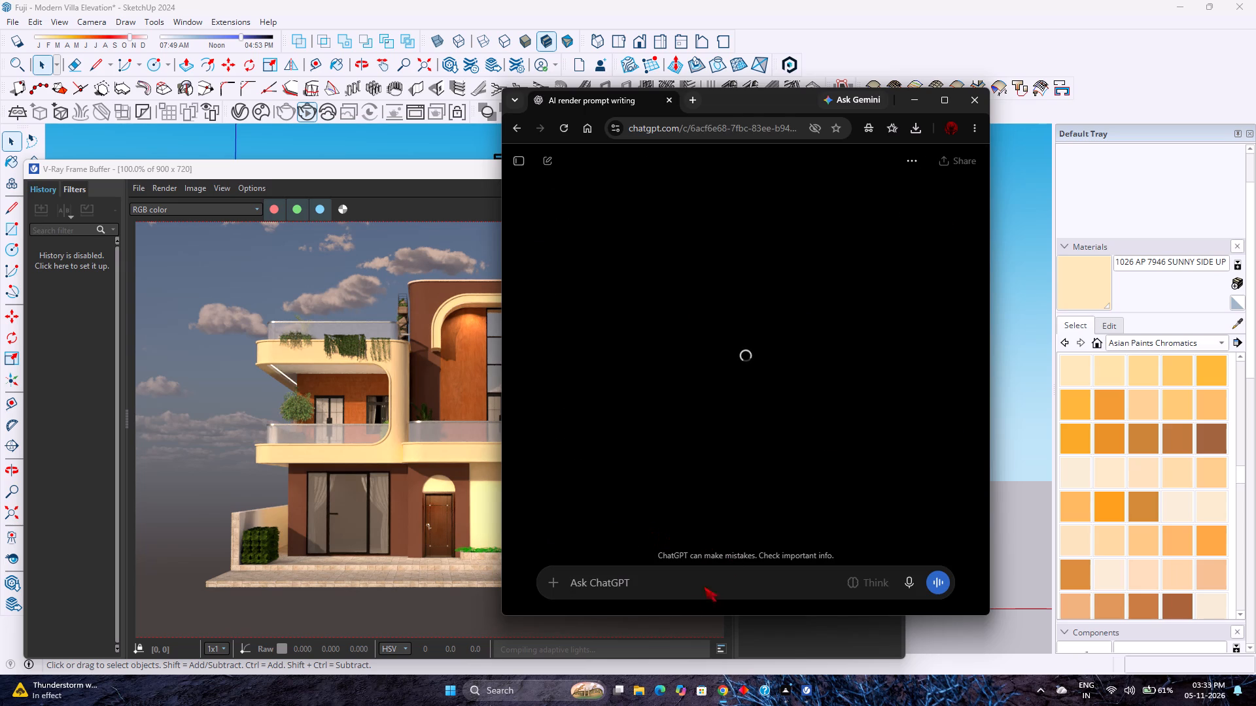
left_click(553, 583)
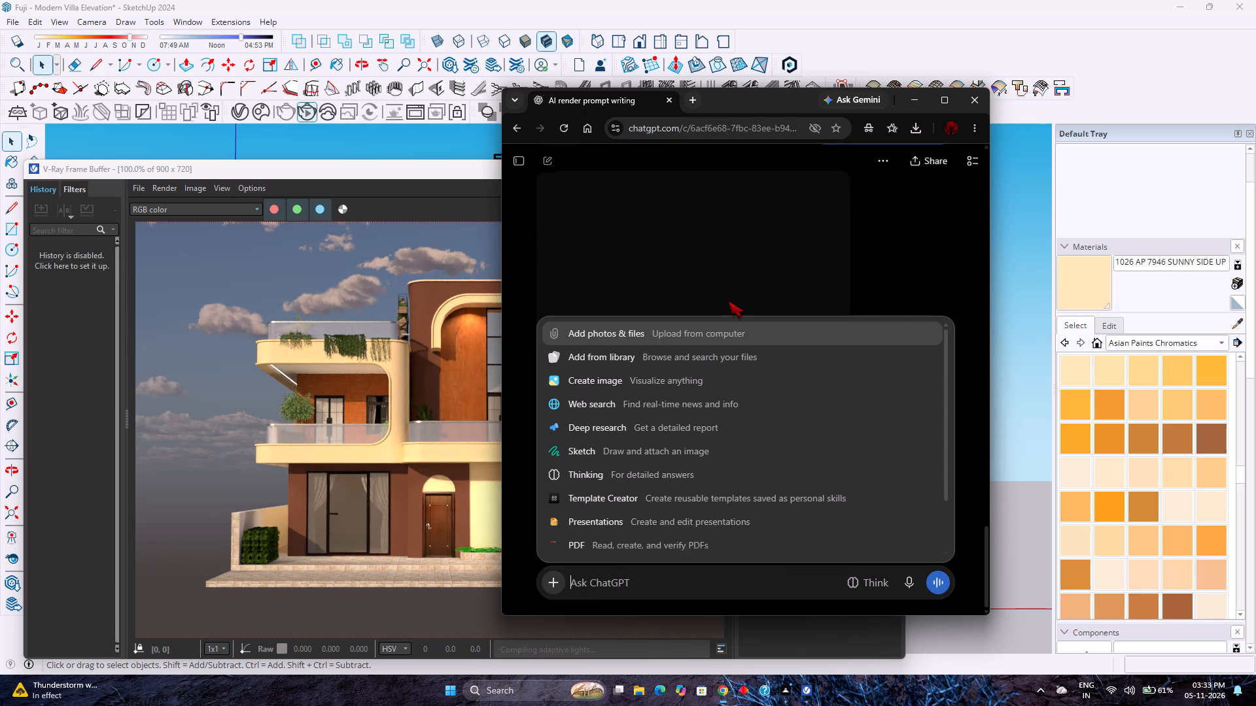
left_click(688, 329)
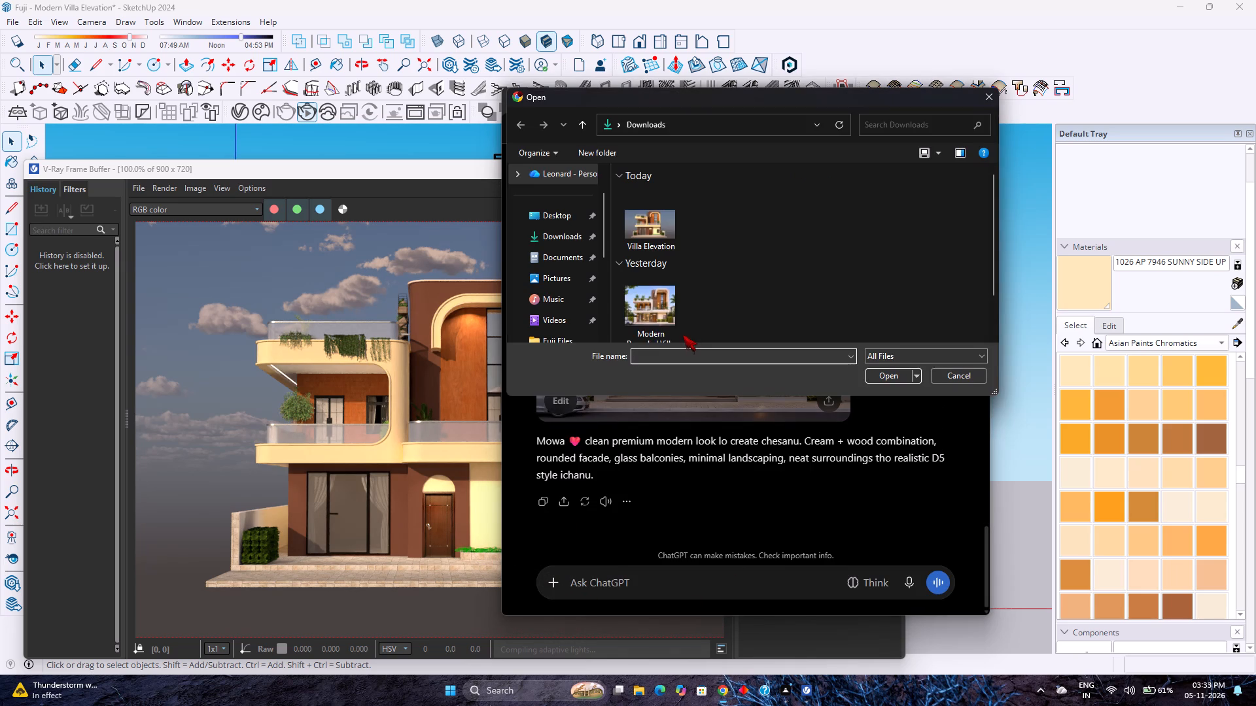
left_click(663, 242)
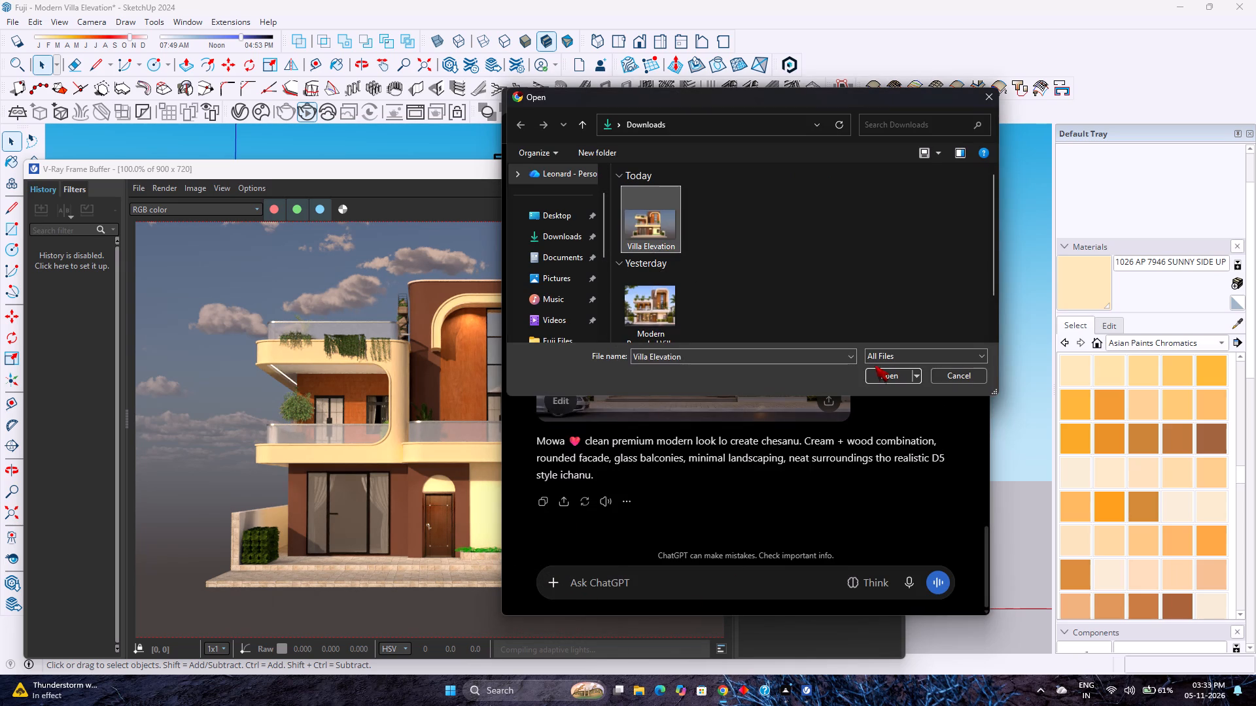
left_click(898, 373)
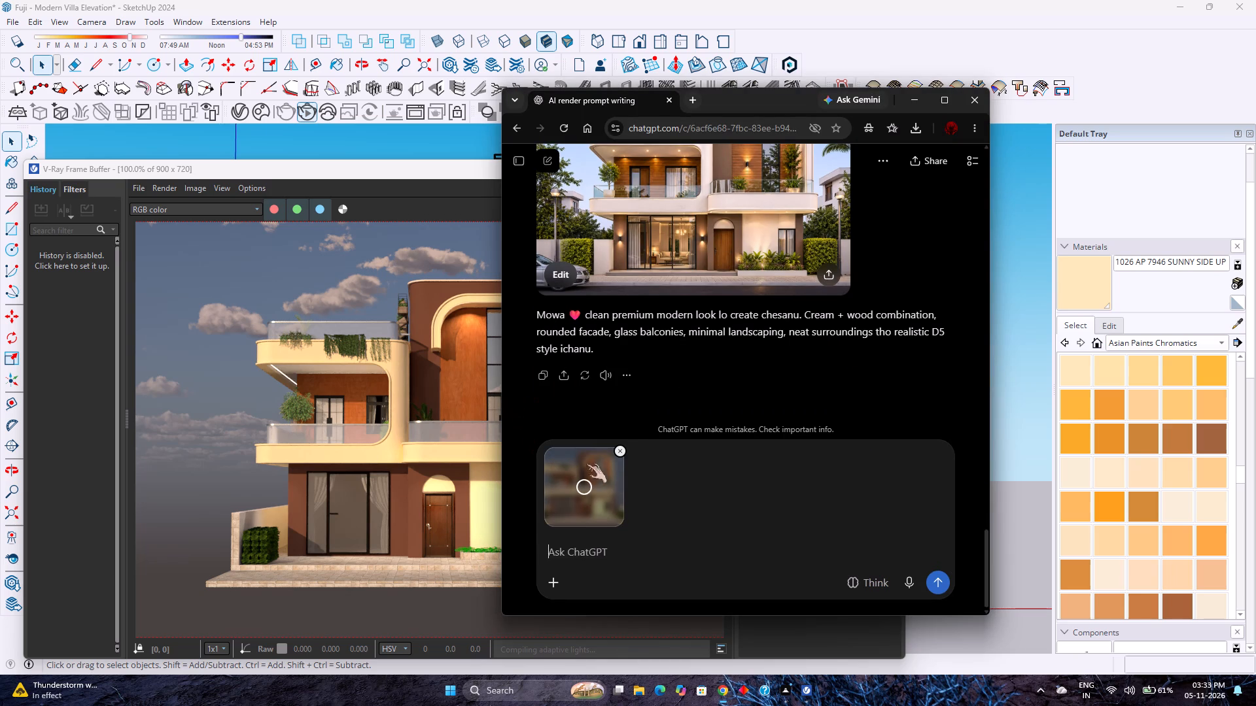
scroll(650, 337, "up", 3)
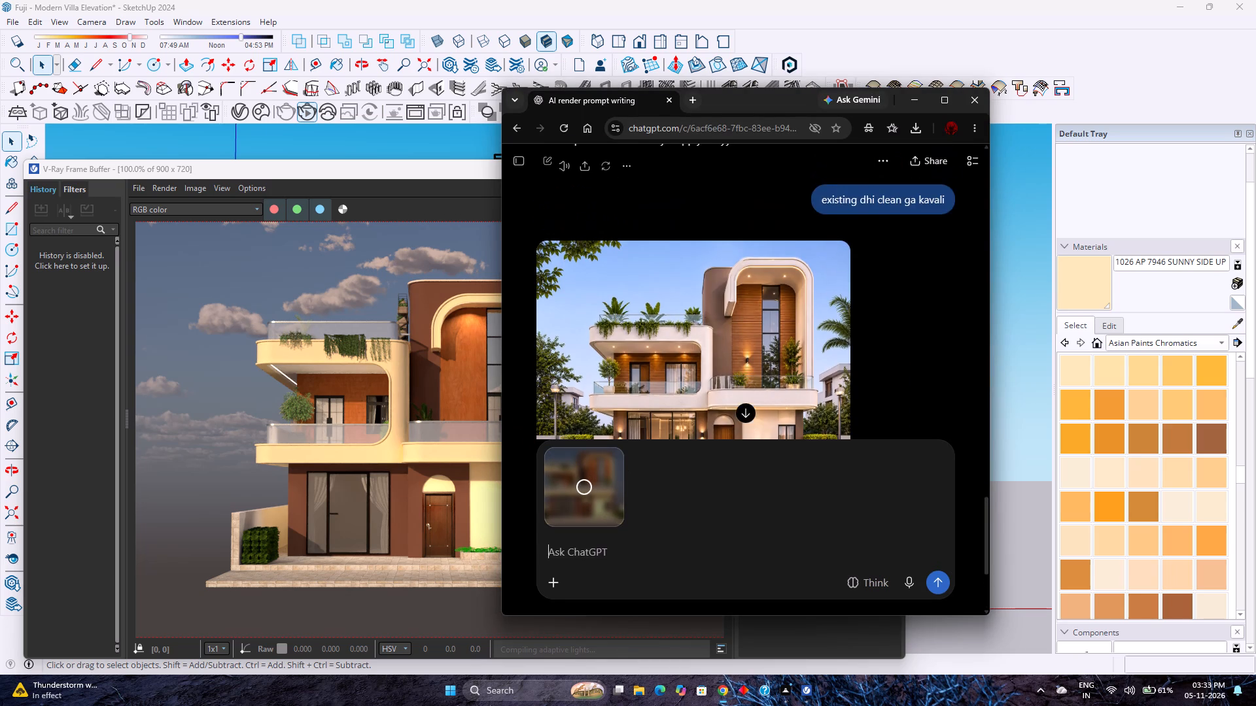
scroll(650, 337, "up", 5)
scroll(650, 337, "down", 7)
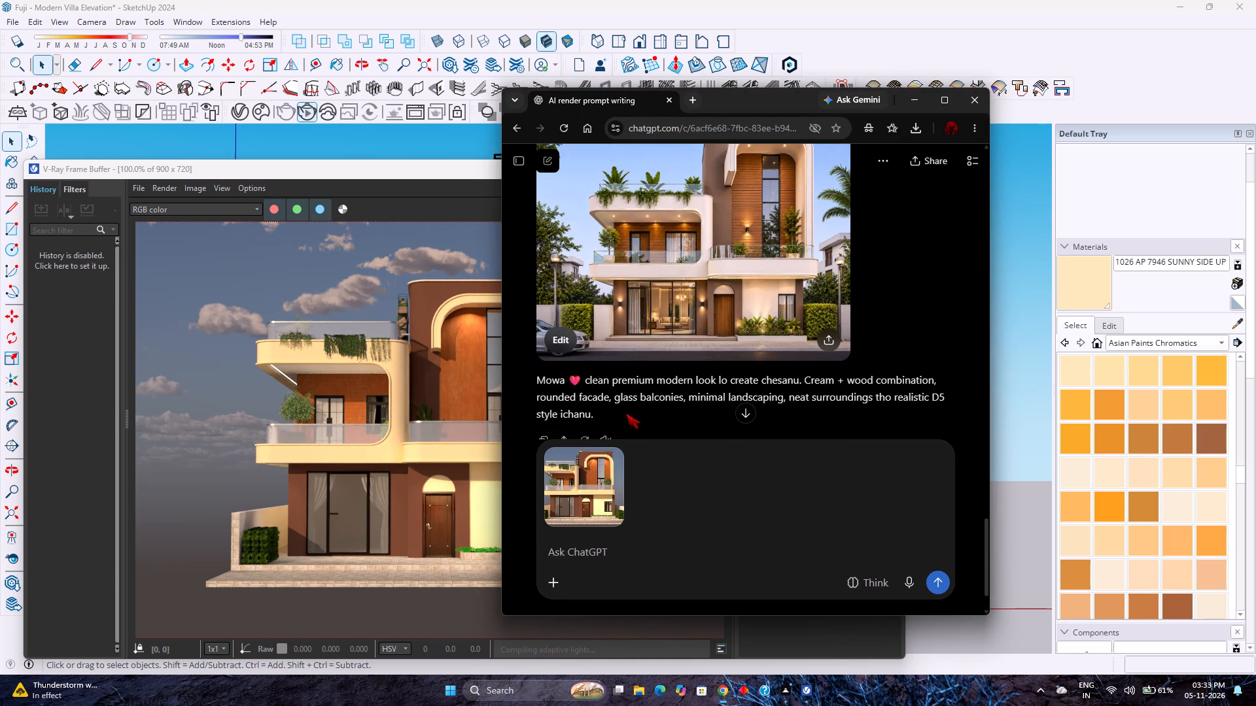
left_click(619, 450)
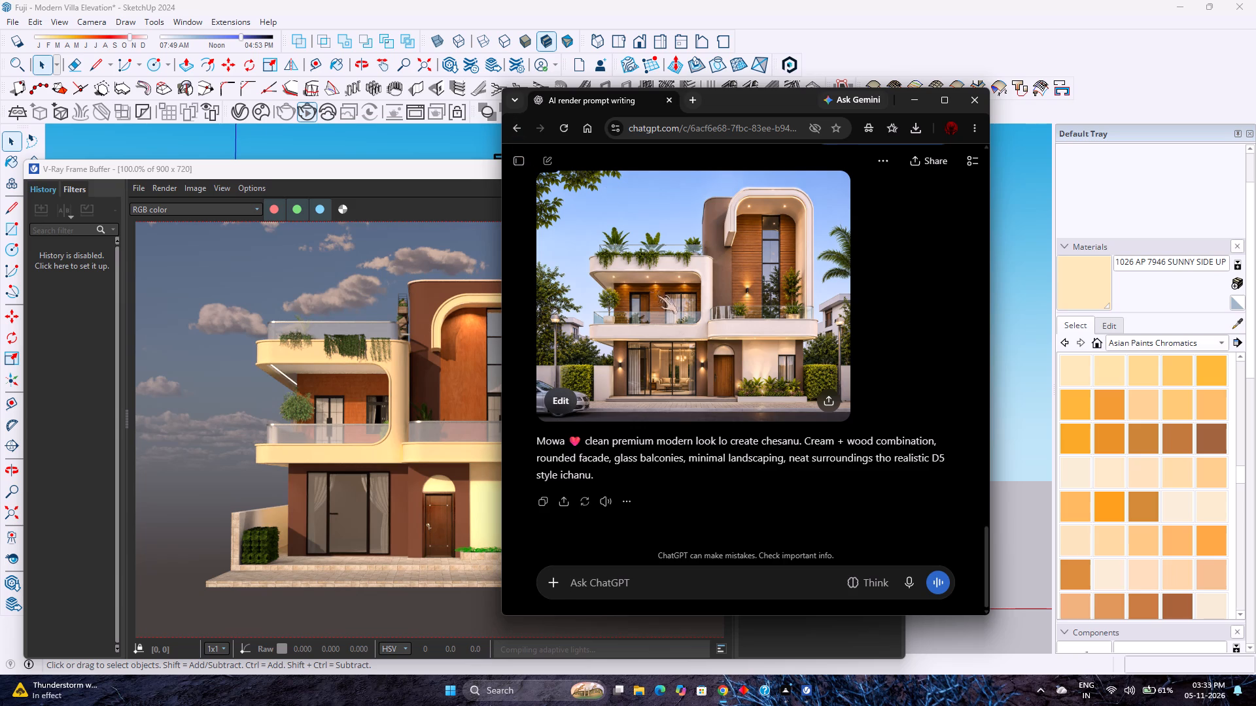
Look back through the "AI render prompt writing" conversation for the earlier D5 and Lumion-style render requests and images.
scroll(657, 295, "up", 20)
scroll(657, 295, "up", 9)
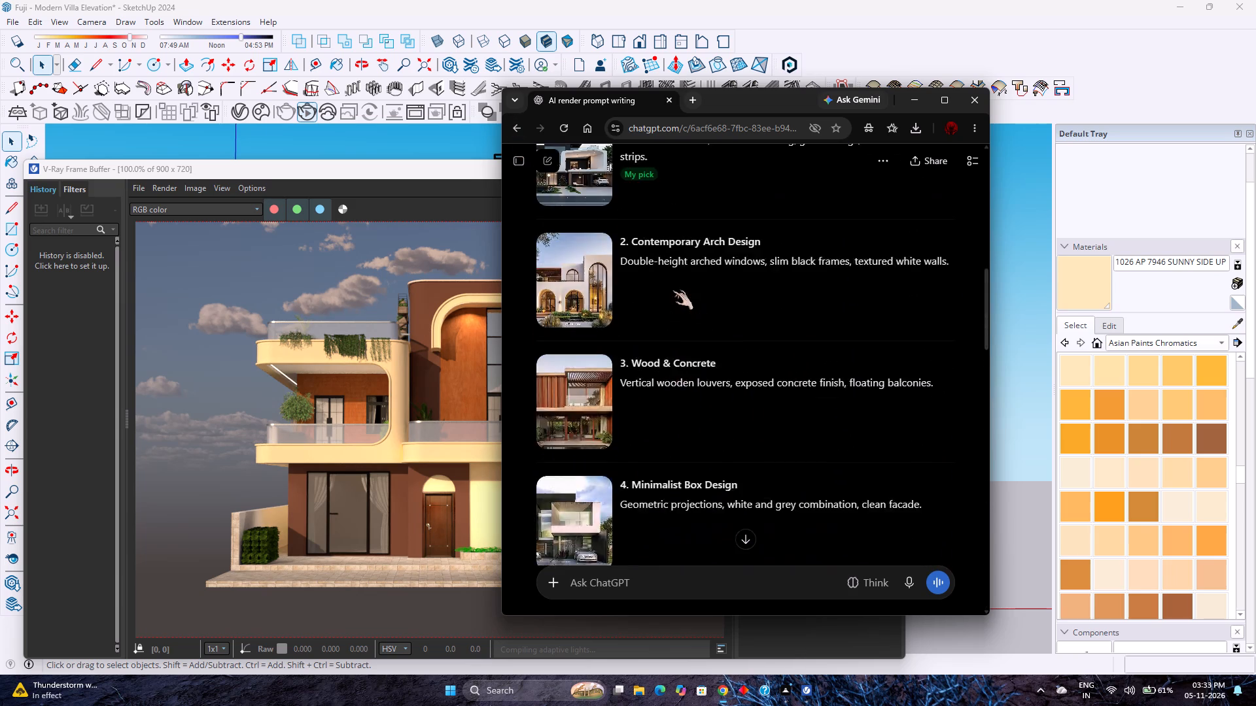
scroll(672, 290, "up", 18)
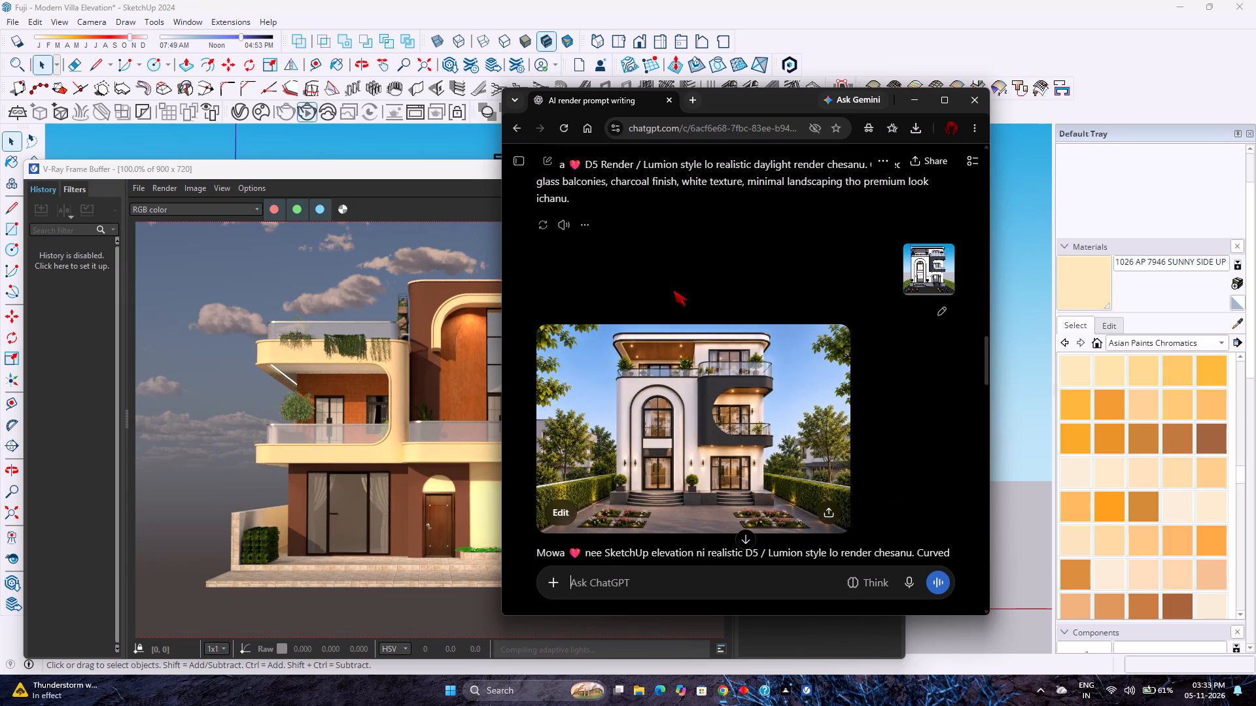
scroll(728, 345, "up", 12)
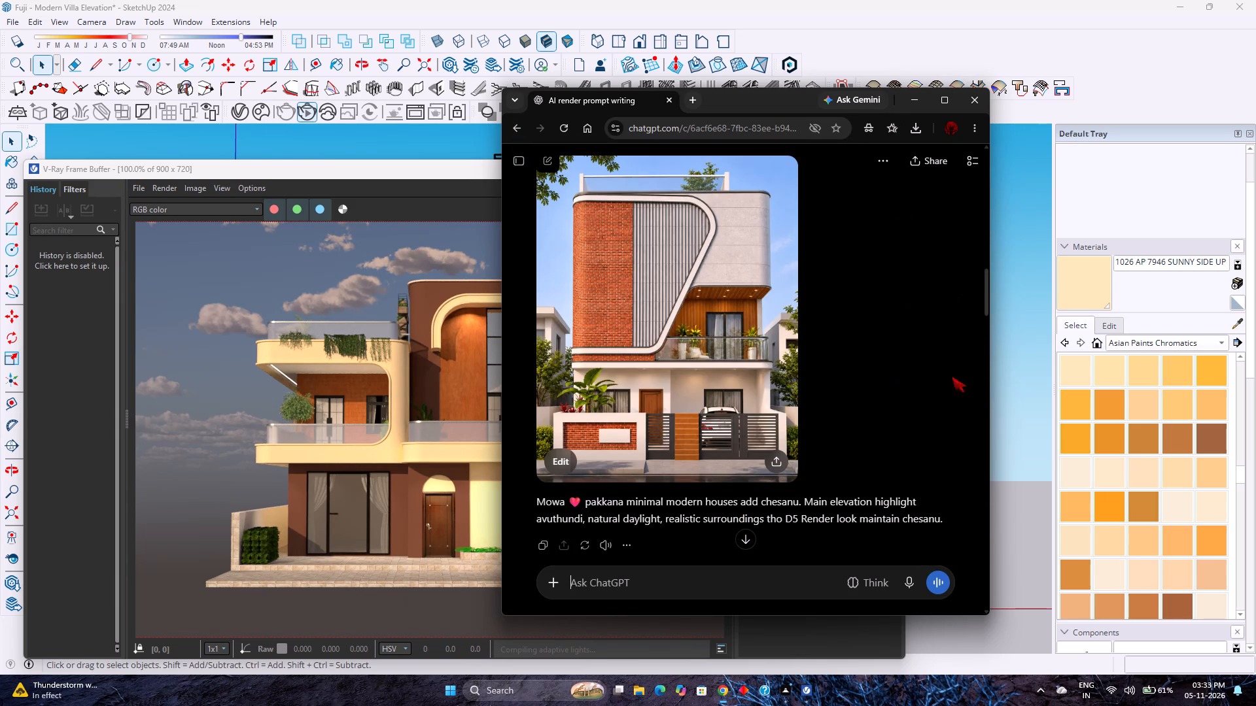
scroll(682, 358, "up", 20)
scroll(682, 358, "up", 4)
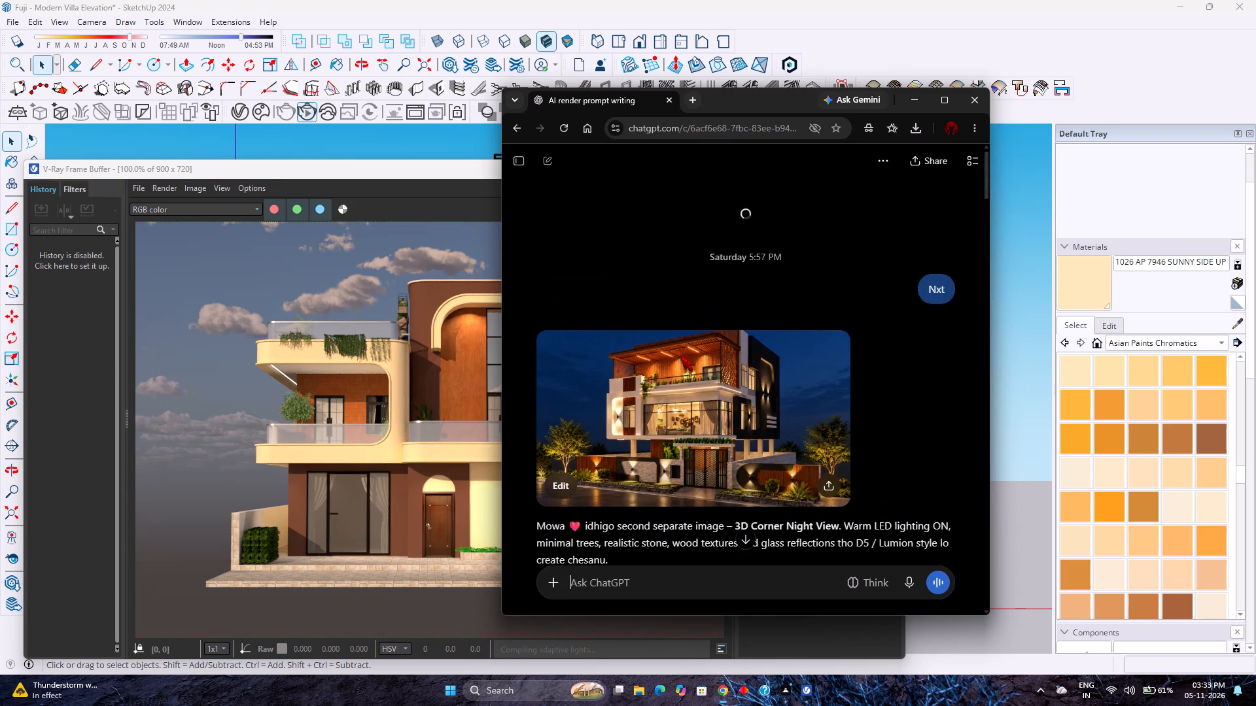
scroll(680, 355, "up", 13)
left_click(994, 277)
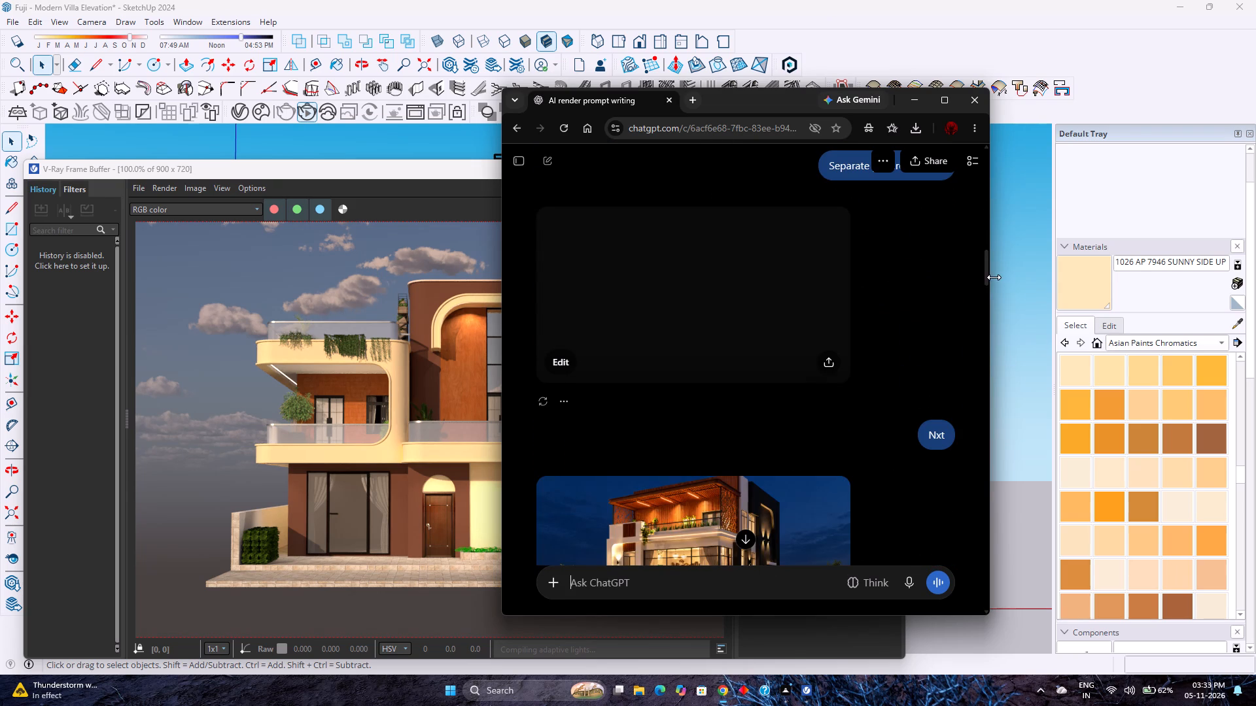
left_click_drag(989, 278, 981, 156)
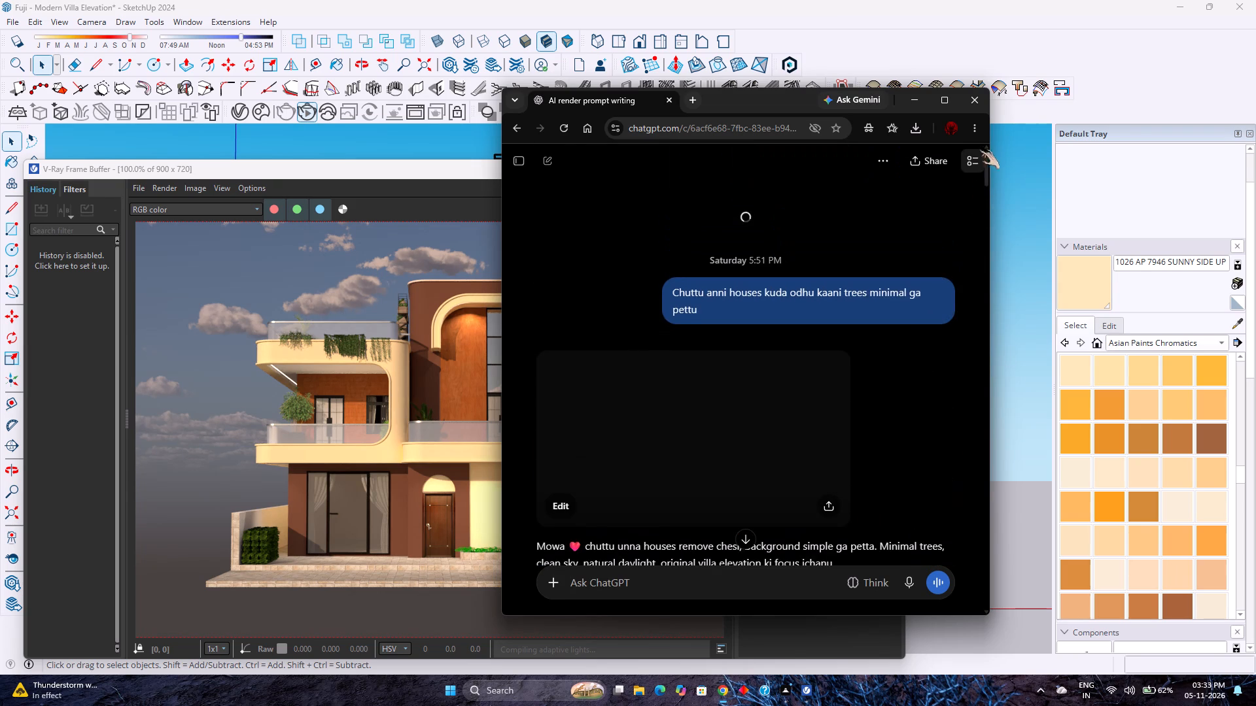
scroll(830, 345, "up", 9)
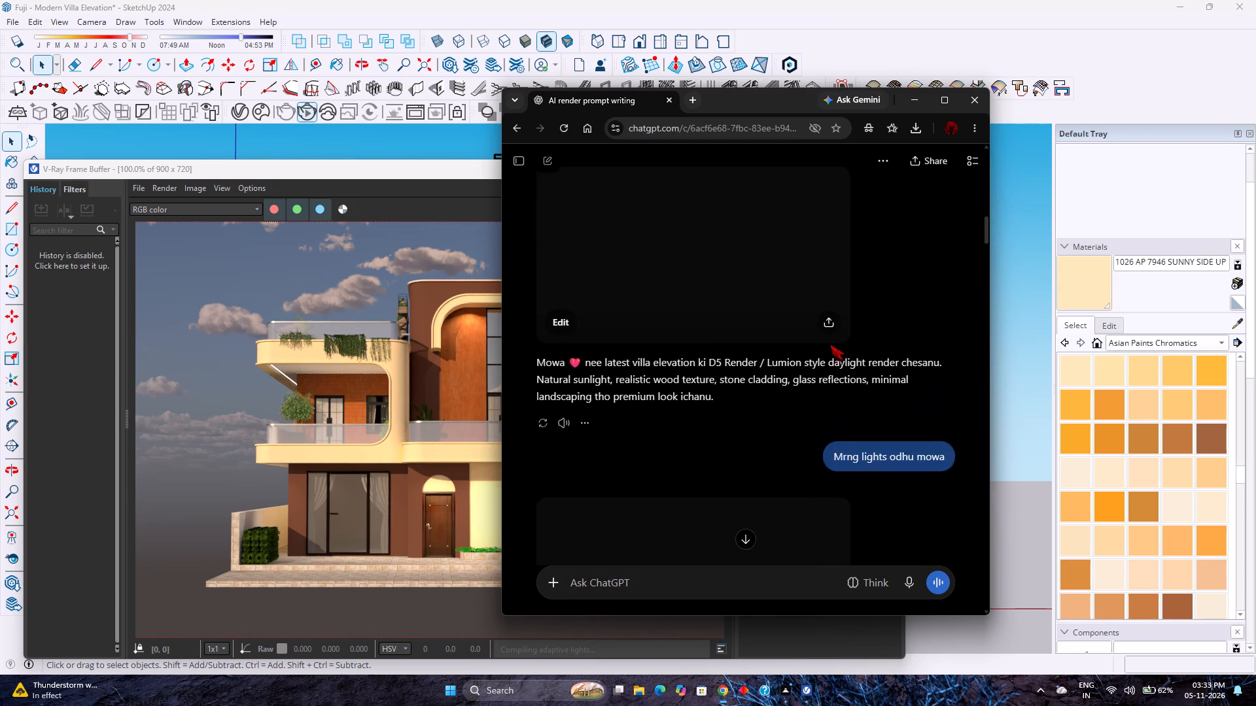
scroll(831, 345, "up", 18)
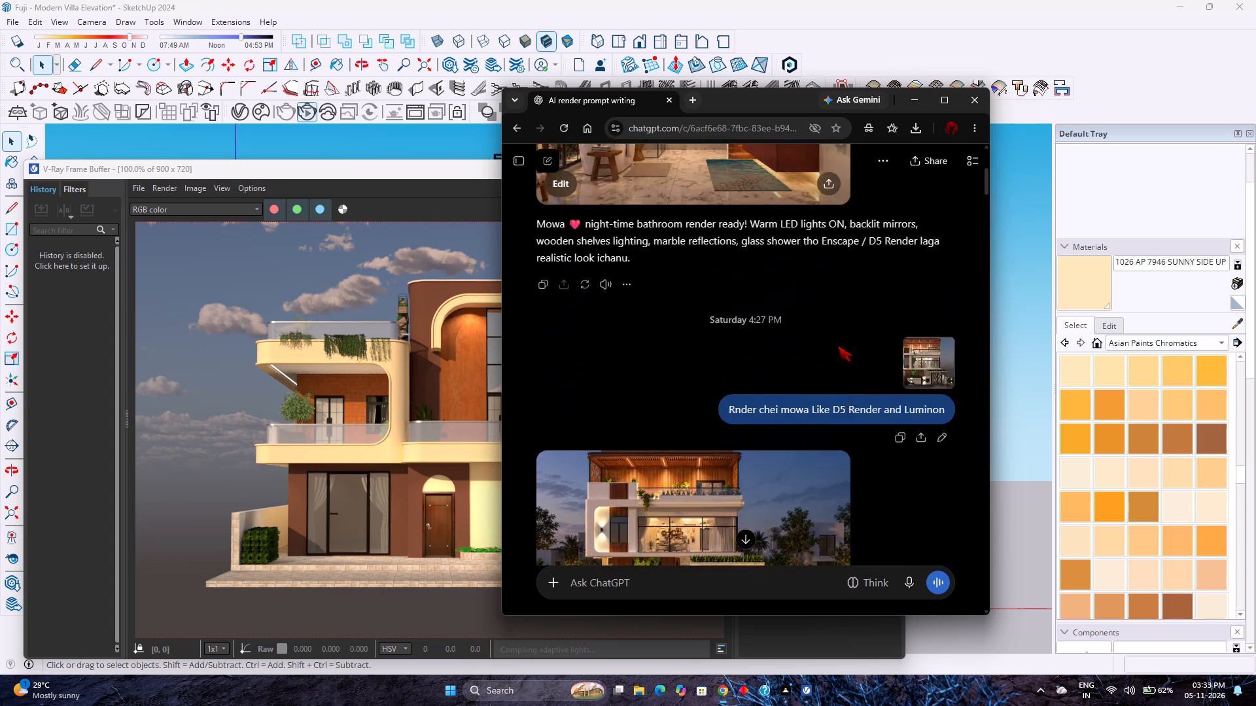
scroll(838, 346, "up", 12)
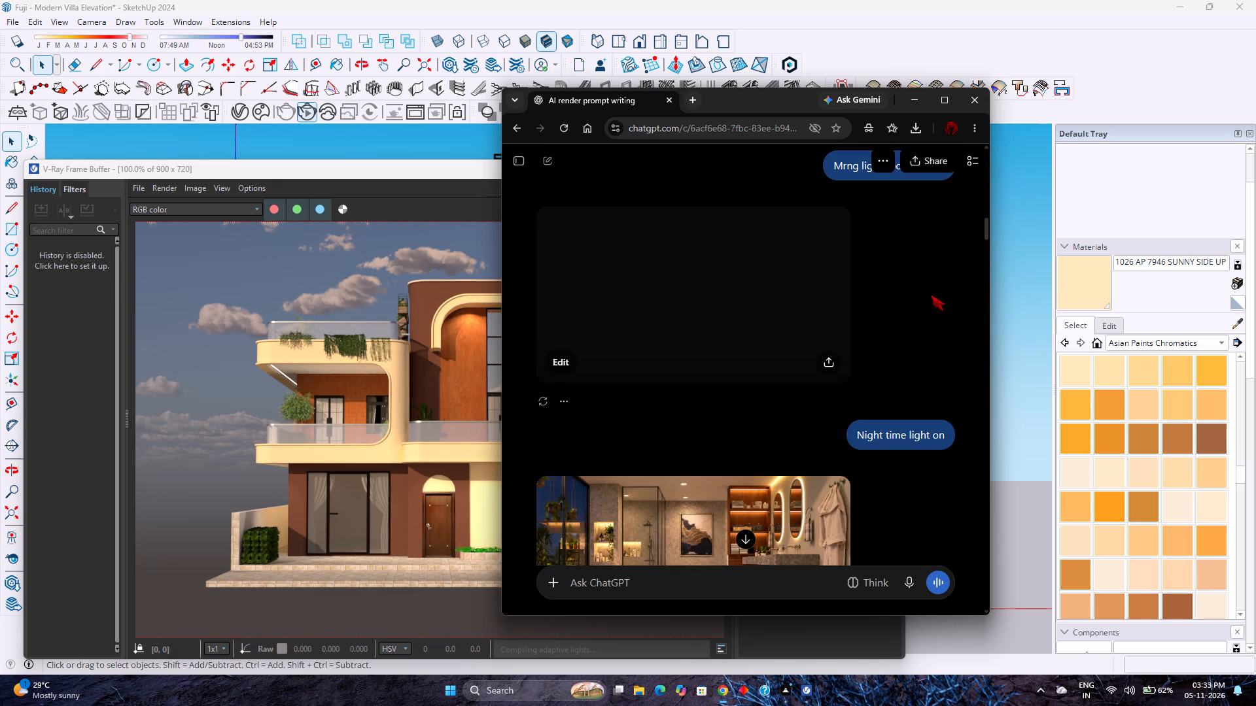
scroll(930, 301, "up", 12)
scroll(871, 328, "down", 4)
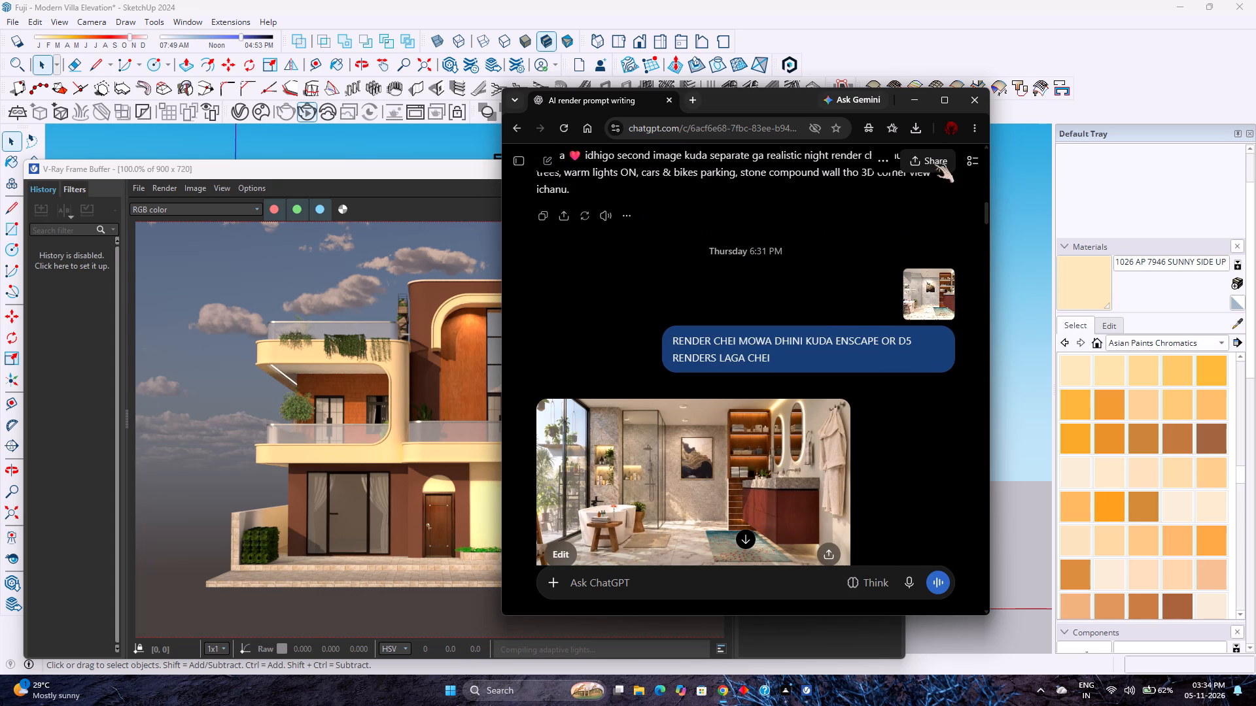
Start a new ChatGPT chat and attach the Villa Elevation image from the Downloads folder.
left_click(548, 156)
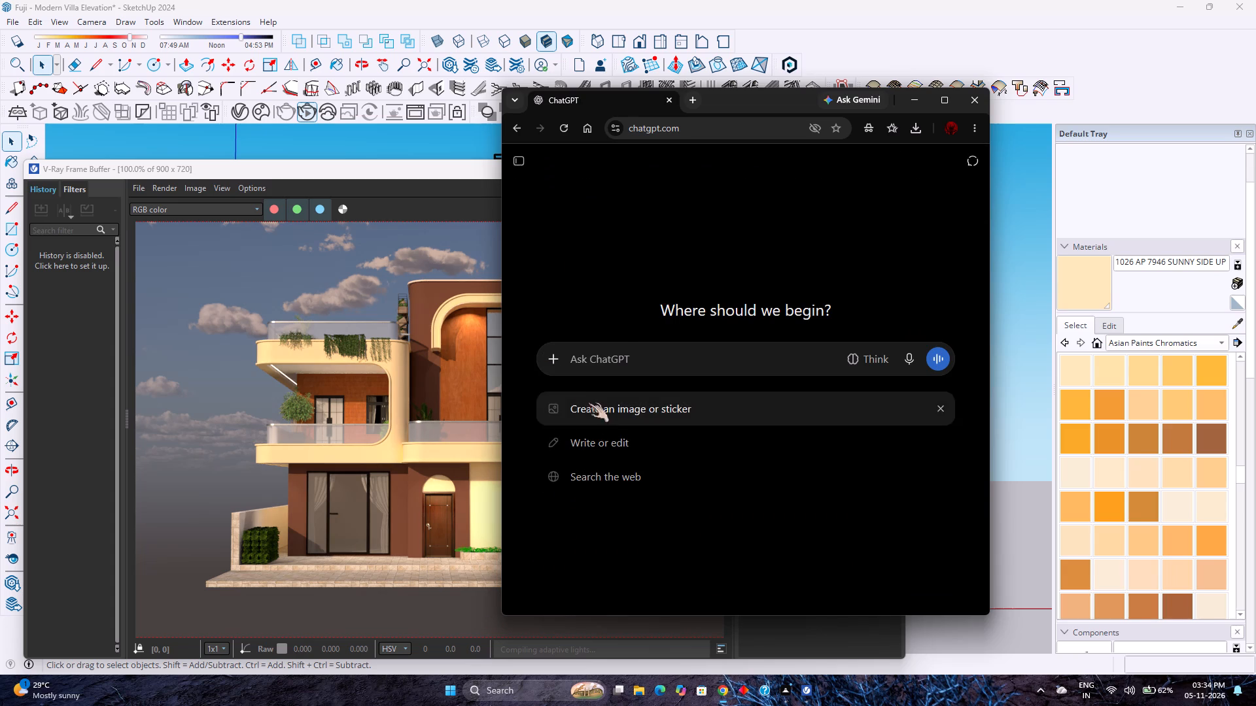
left_click(557, 358)
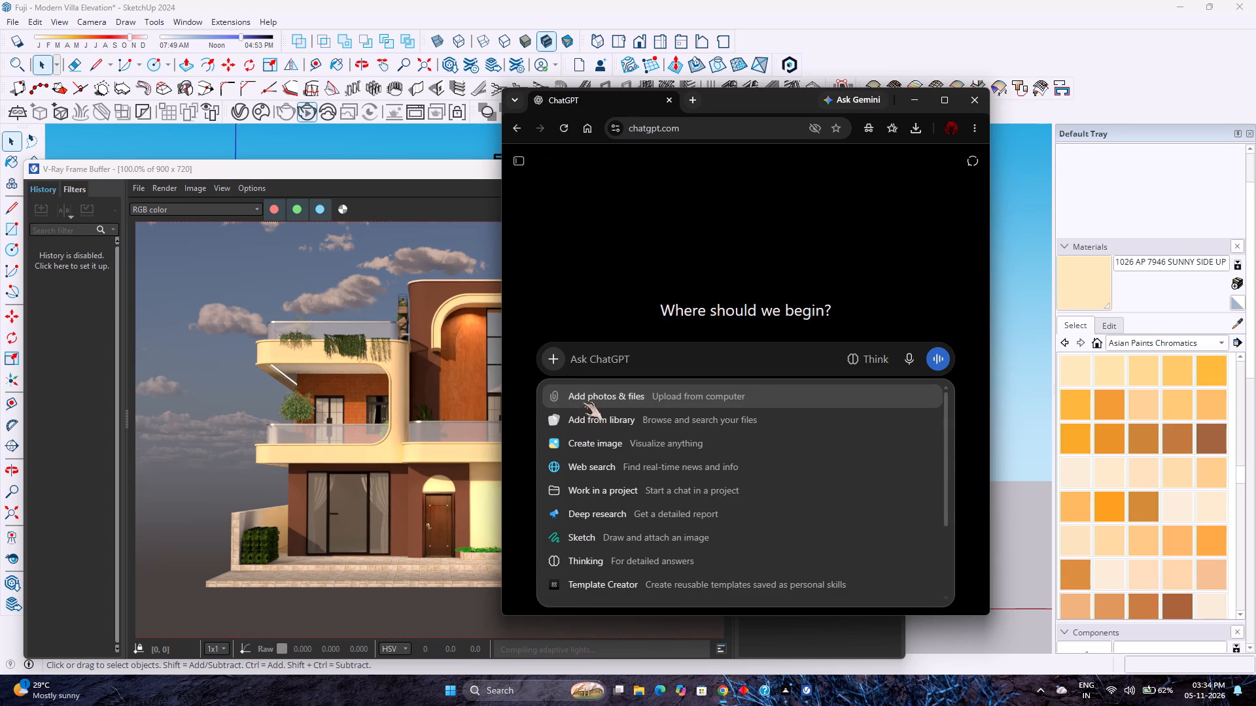
left_click(586, 394)
left_click(650, 241)
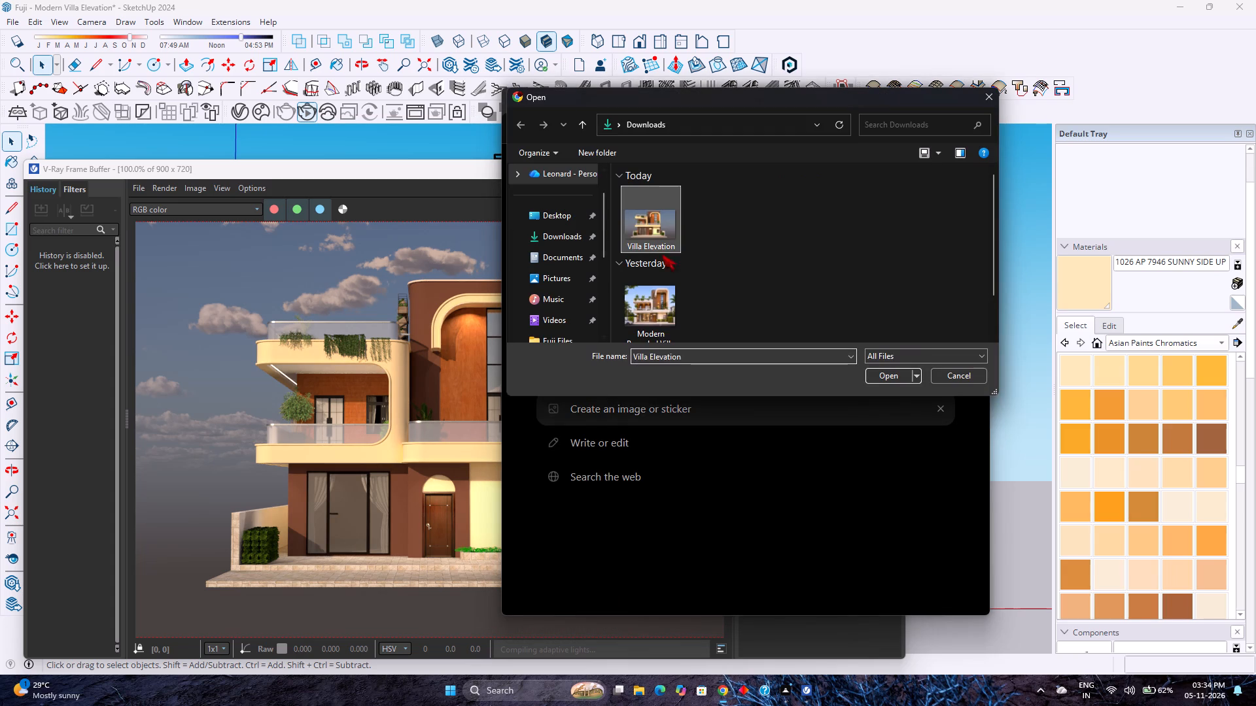
left_click(875, 377)
left_click(750, 362)
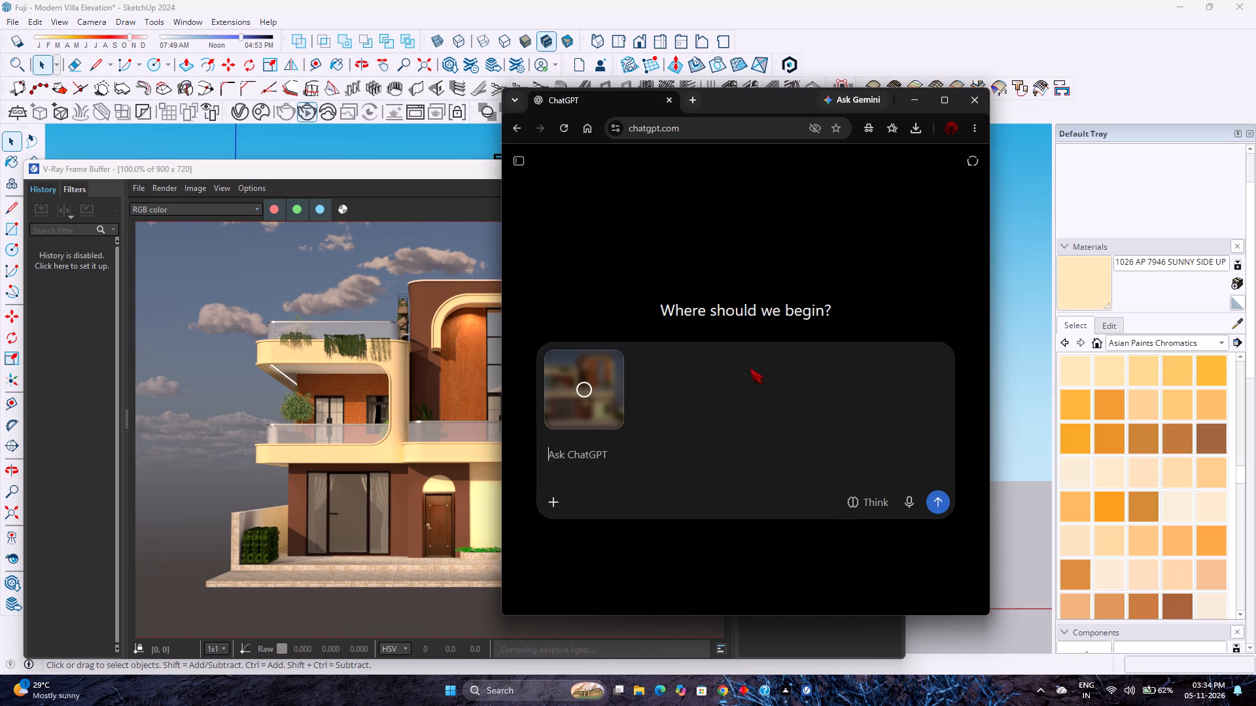
Send the attached image with the prompt "Render chei mowa D5 render, Luminon Or Enscape type lo".
left_click(657, 471)
type("Render chei mowa")
key("space")
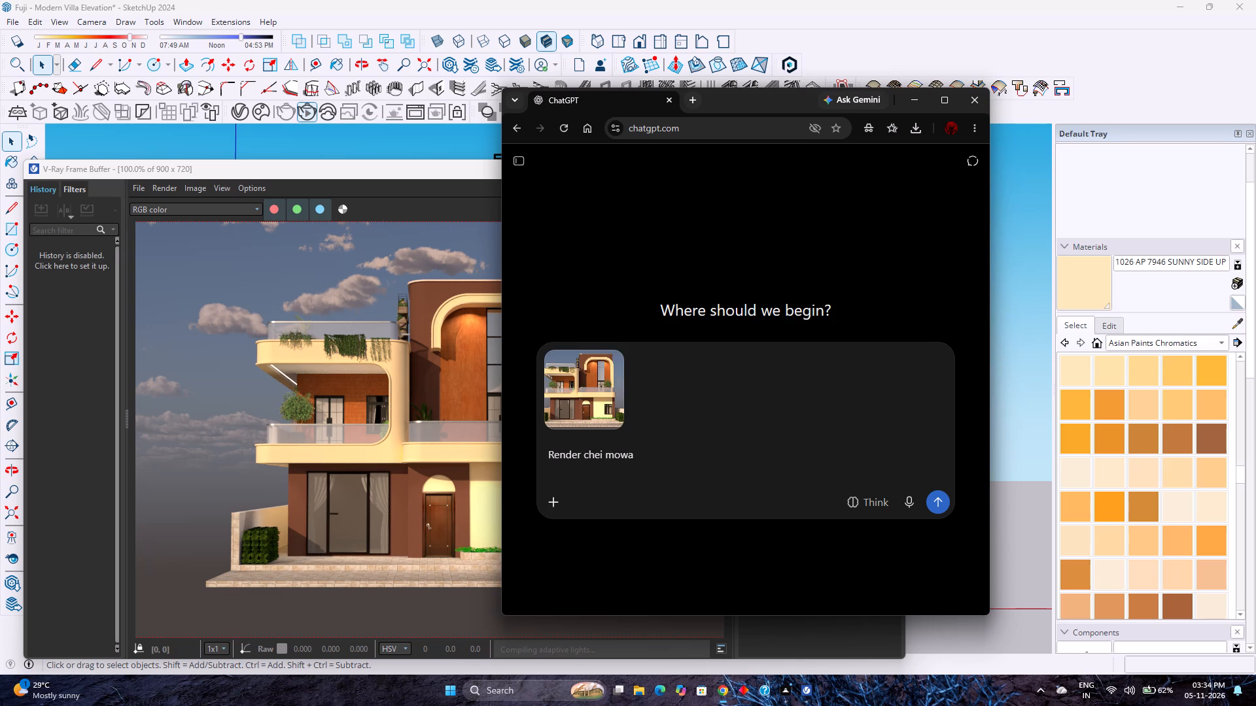
type("D5")
key("space")
type("render")
key("space")
key("BackSpace")
type(", Lumin")
type("on OR e")
key("BackSpace")
key("shift+e")
key("BackSpace")
key("BackSpace")
key("BackSpace")
key("BackSpace")
type("Or Enc")
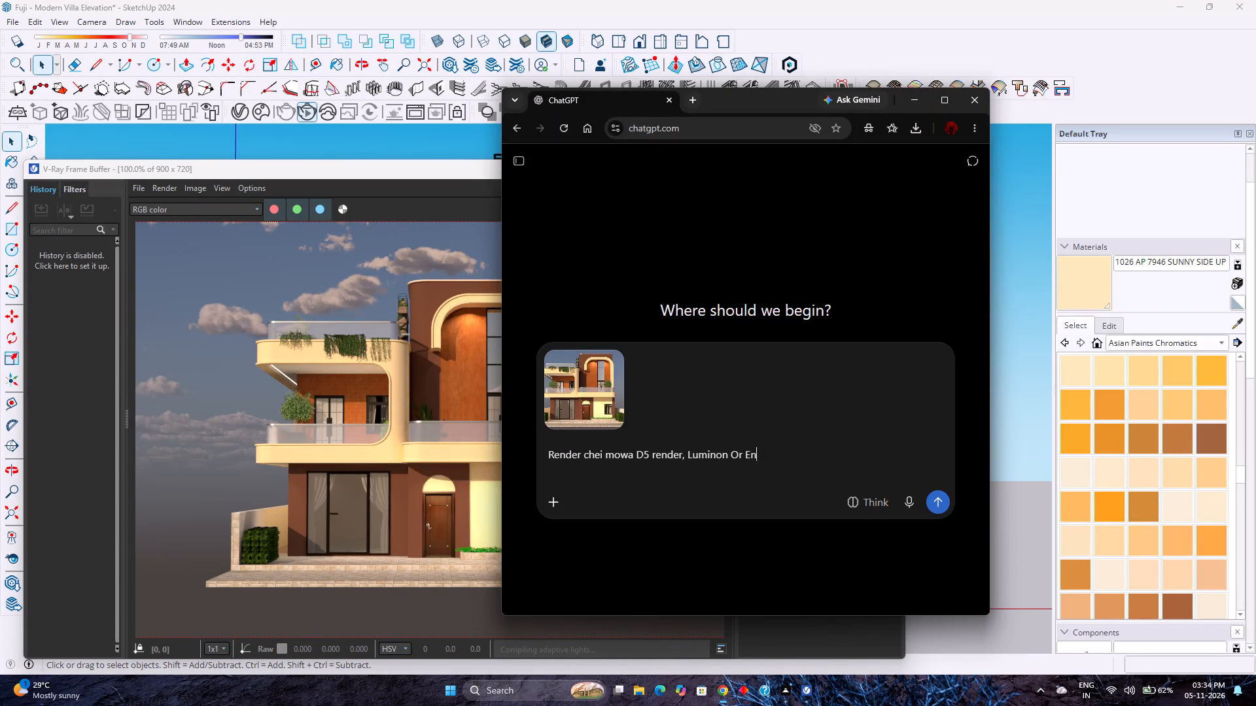
key("BackSpace")
type("scape type lo")
key("space")
key("Return")
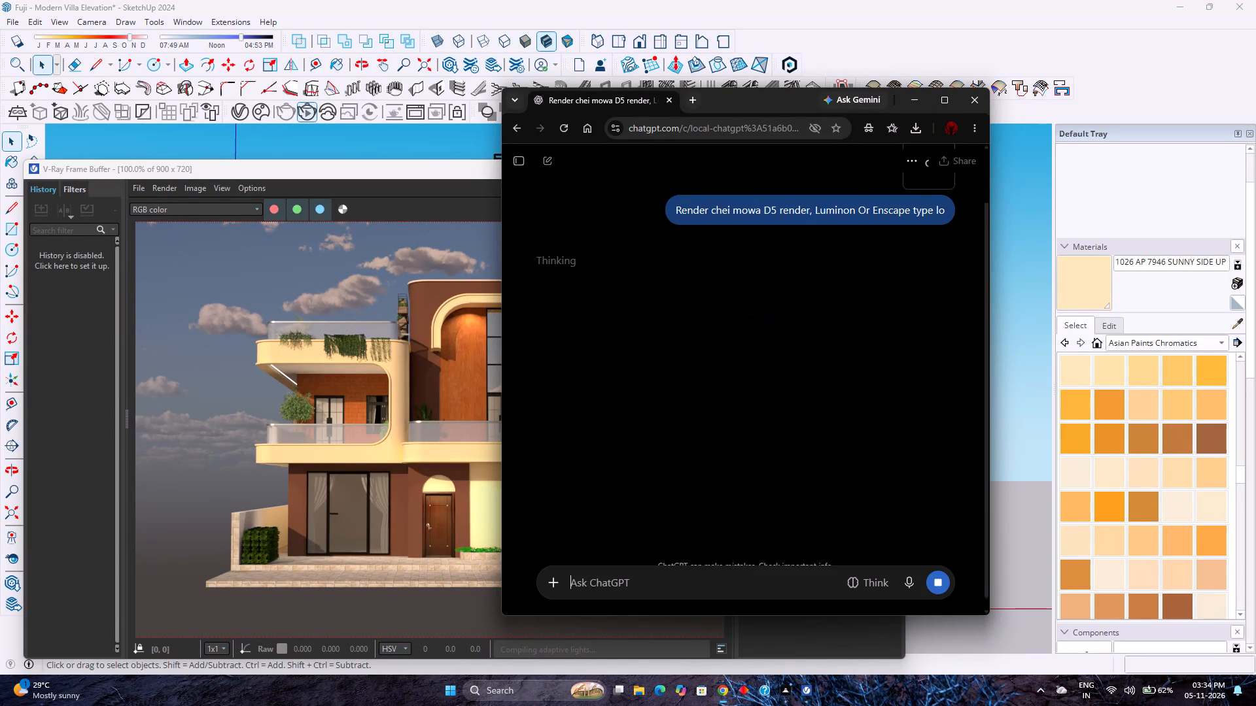
Switch back to the V-Ray frame buffer and stop the running interactive render.
left_click(285, 263)
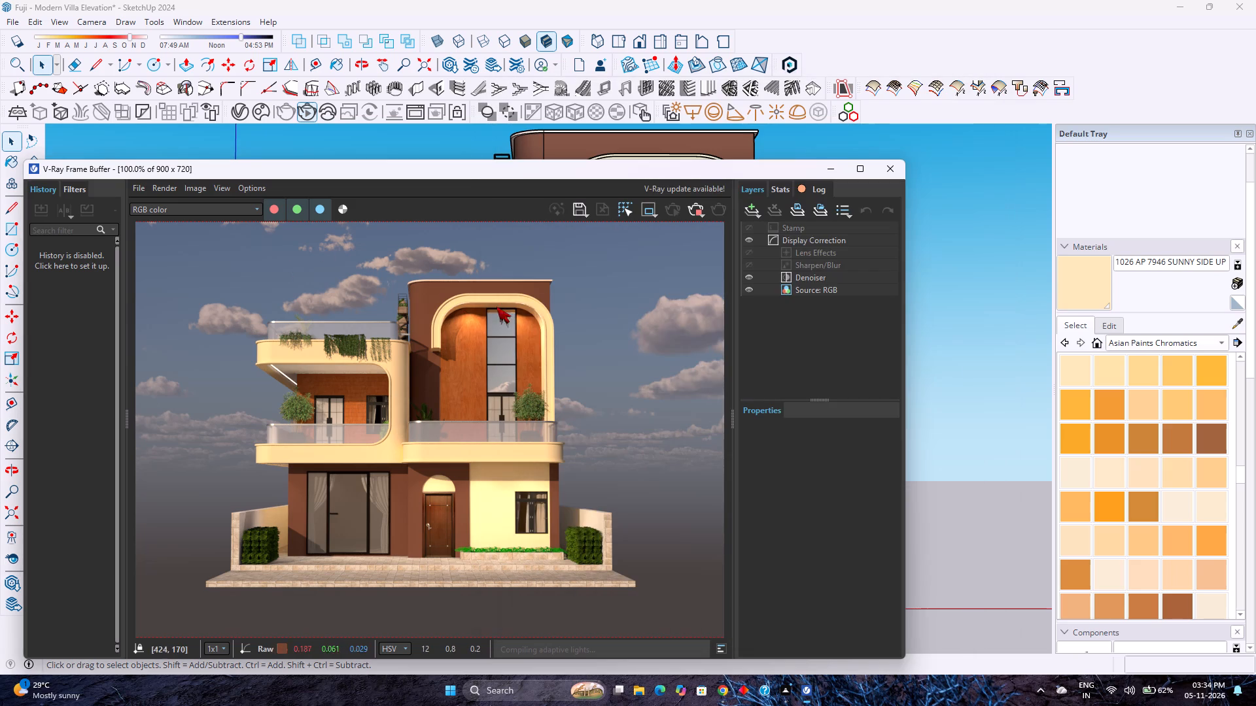
left_click(709, 210)
left_click(694, 209)
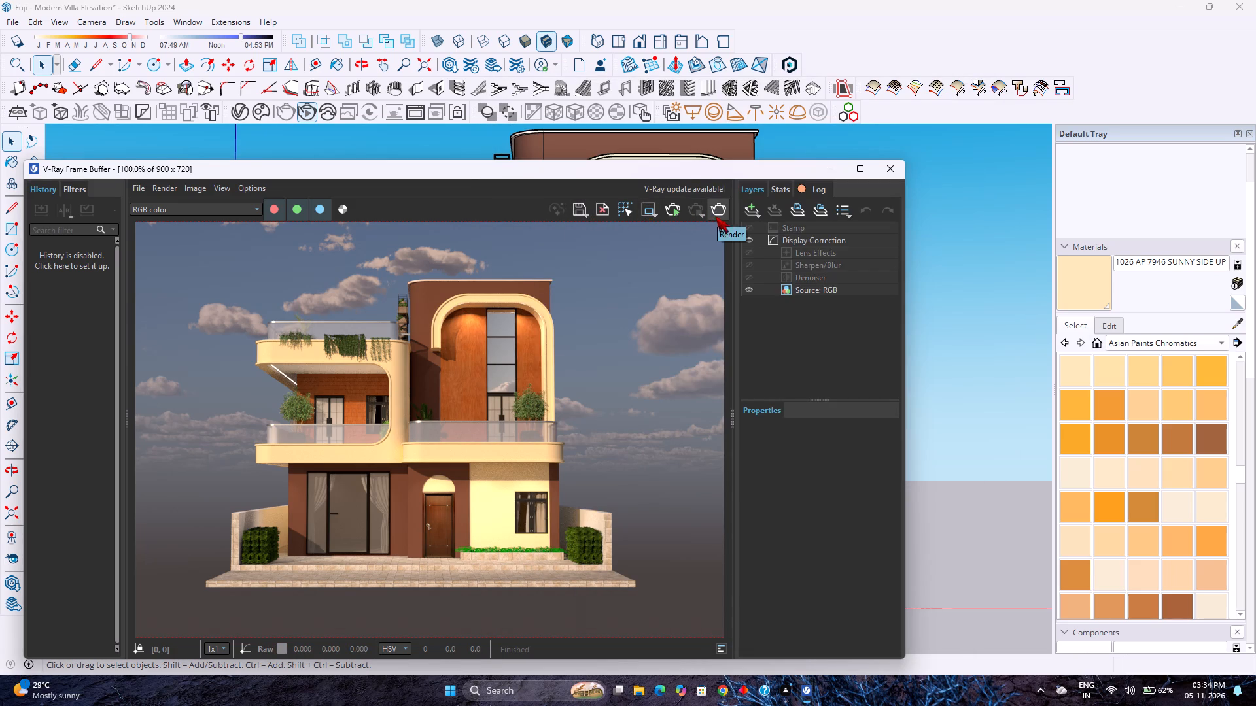
left_click(710, 214)
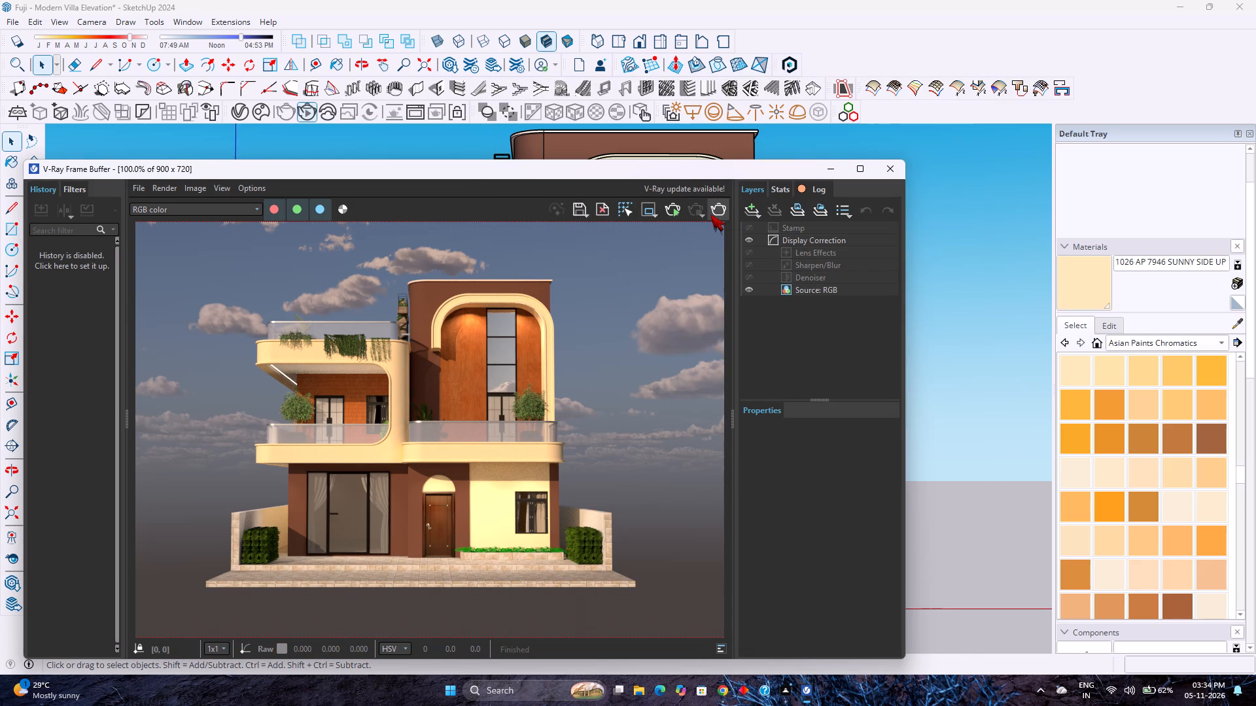
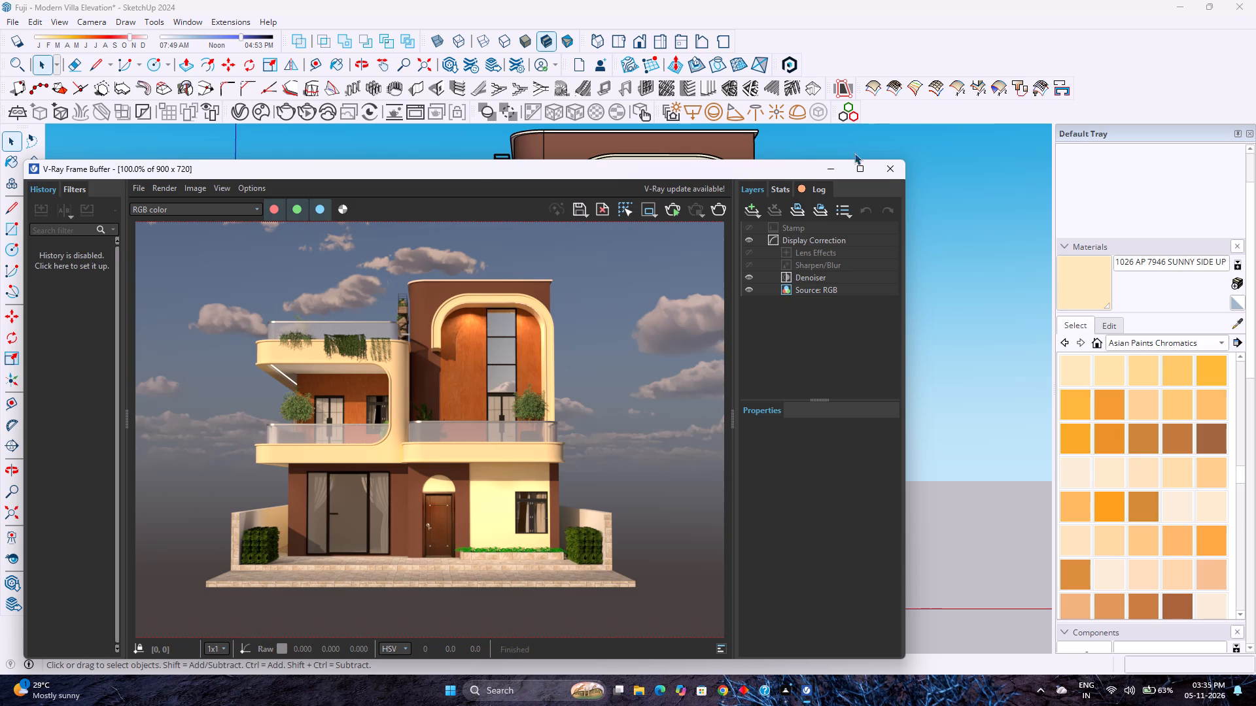
Leave the V-Ray frame buffer and return to the SketchUp villa model.
left_click(909, 171)
left_click(899, 173)
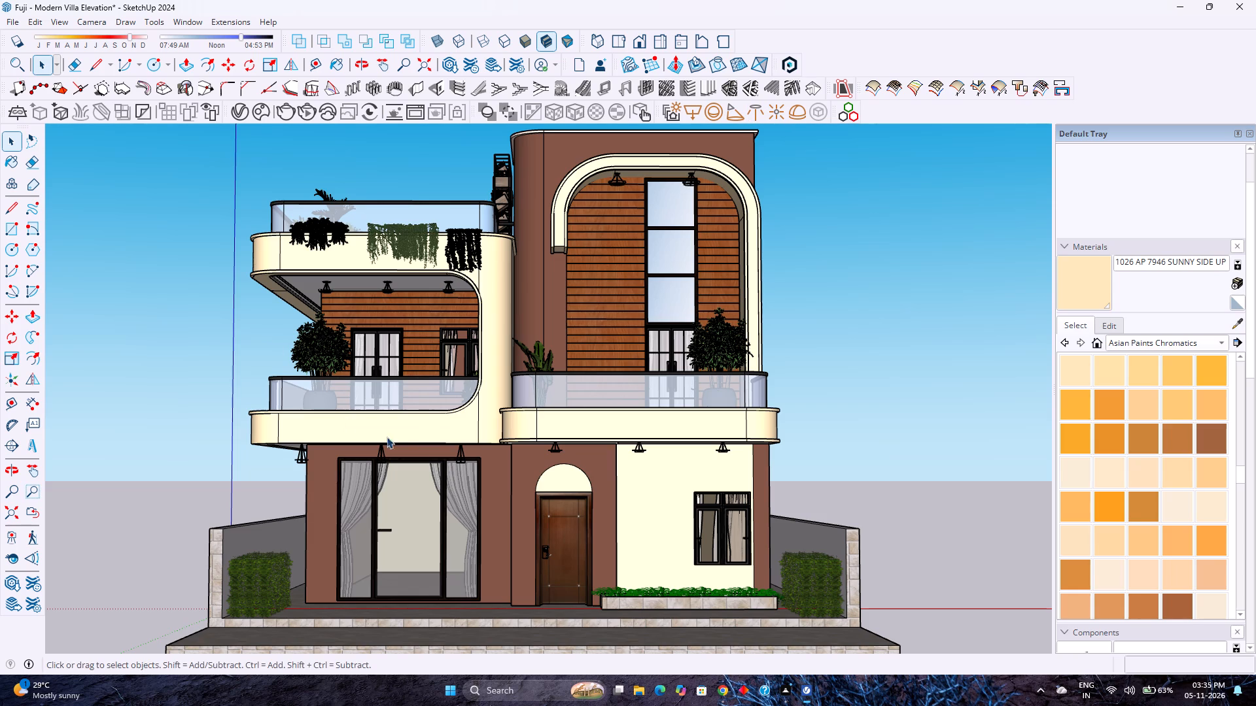
Examine the villa's front facade, ground-floor entrance and paved forecourt from the front and from above.
scroll(453, 480, "up", 2)
middle_click(452, 480)
middle_click(451, 480)
middle_click(451, 480)
scroll(451, 479, "down", 1)
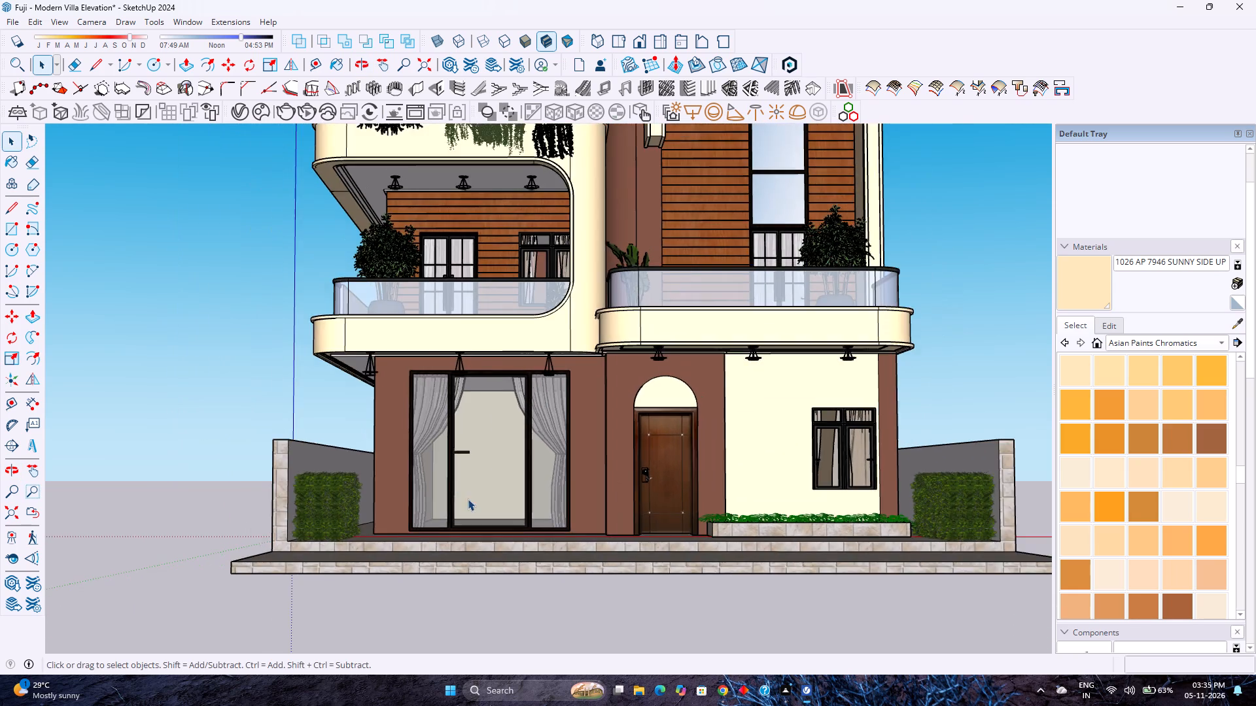
middle_click(468, 499)
middle_click_drag(468, 499, 468, 491)
middle_click(468, 475)
middle_click(468, 475)
middle_click(468, 475)
middle_click(468, 475)
scroll(469, 469, "down", 7)
scroll(704, 217, "up", 1)
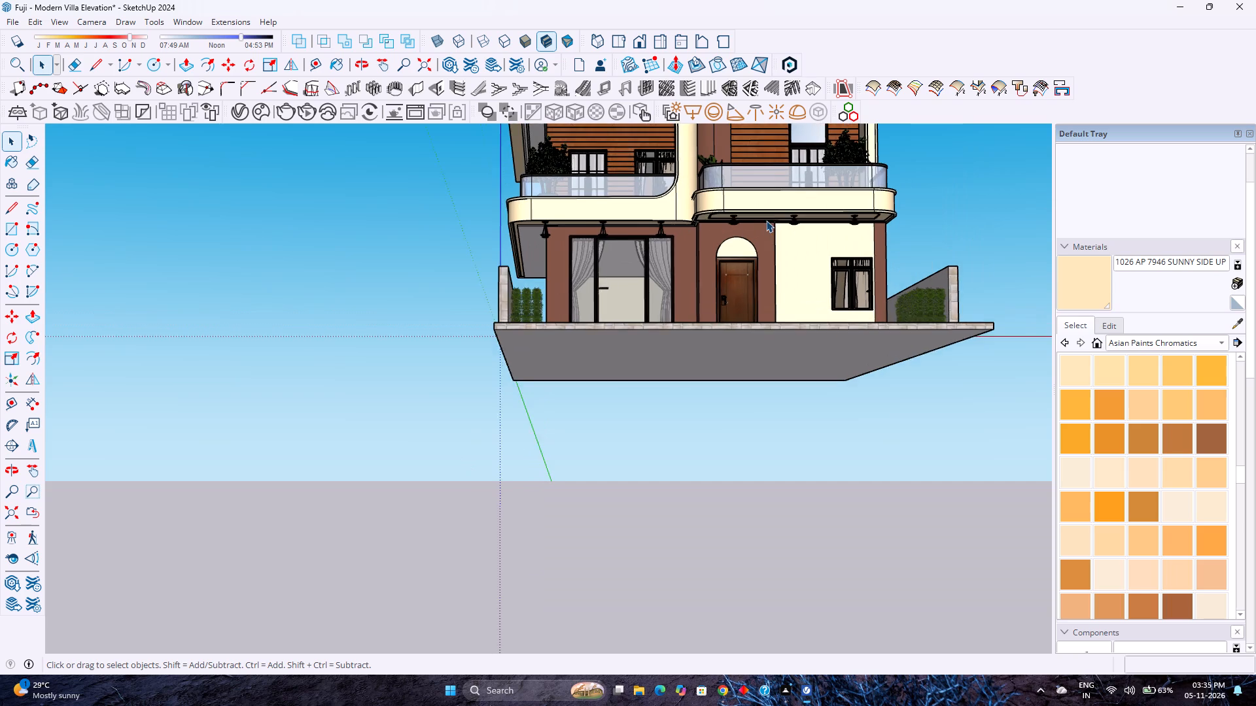
scroll(766, 220, "up", 3)
middle_click(765, 219)
middle_click_drag(760, 219, 682, 290)
middle_click(682, 290)
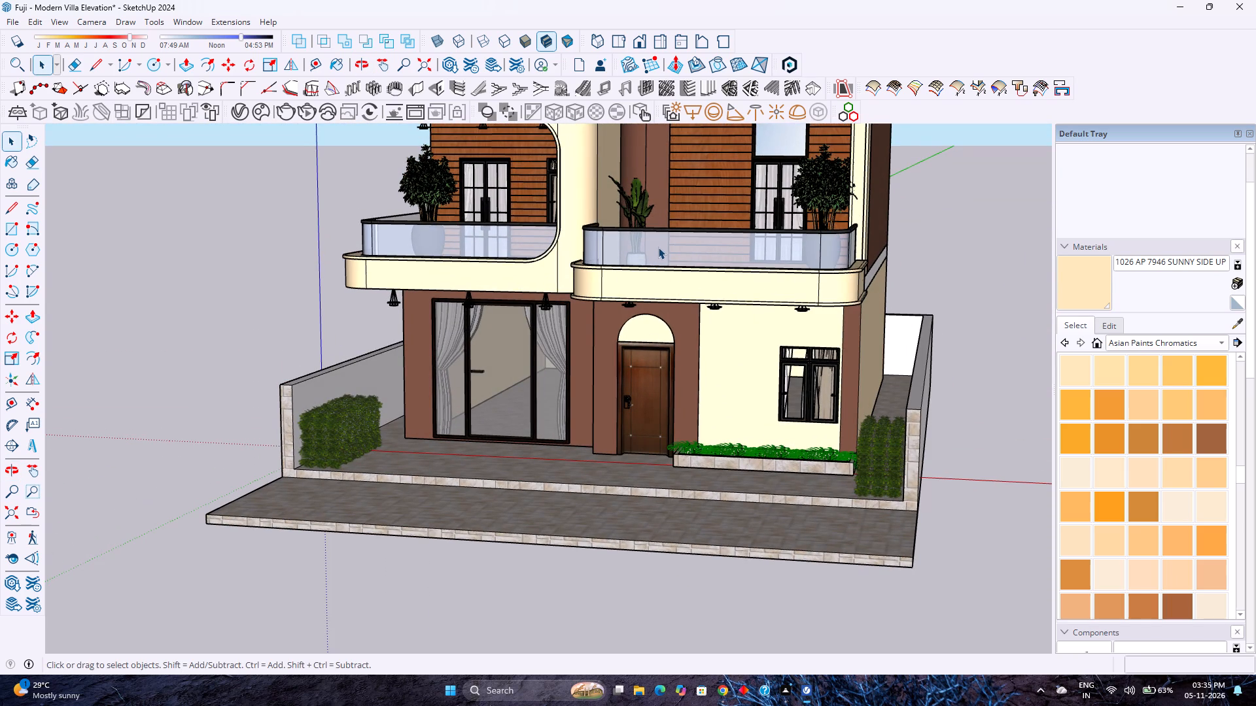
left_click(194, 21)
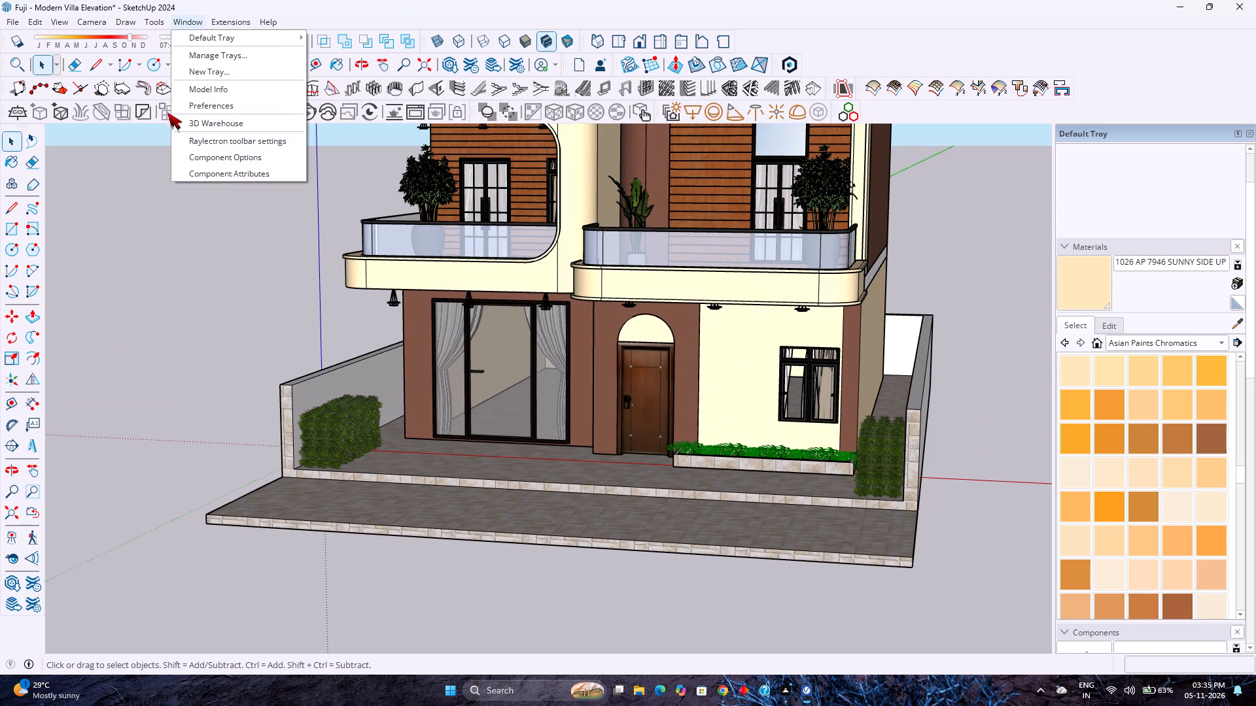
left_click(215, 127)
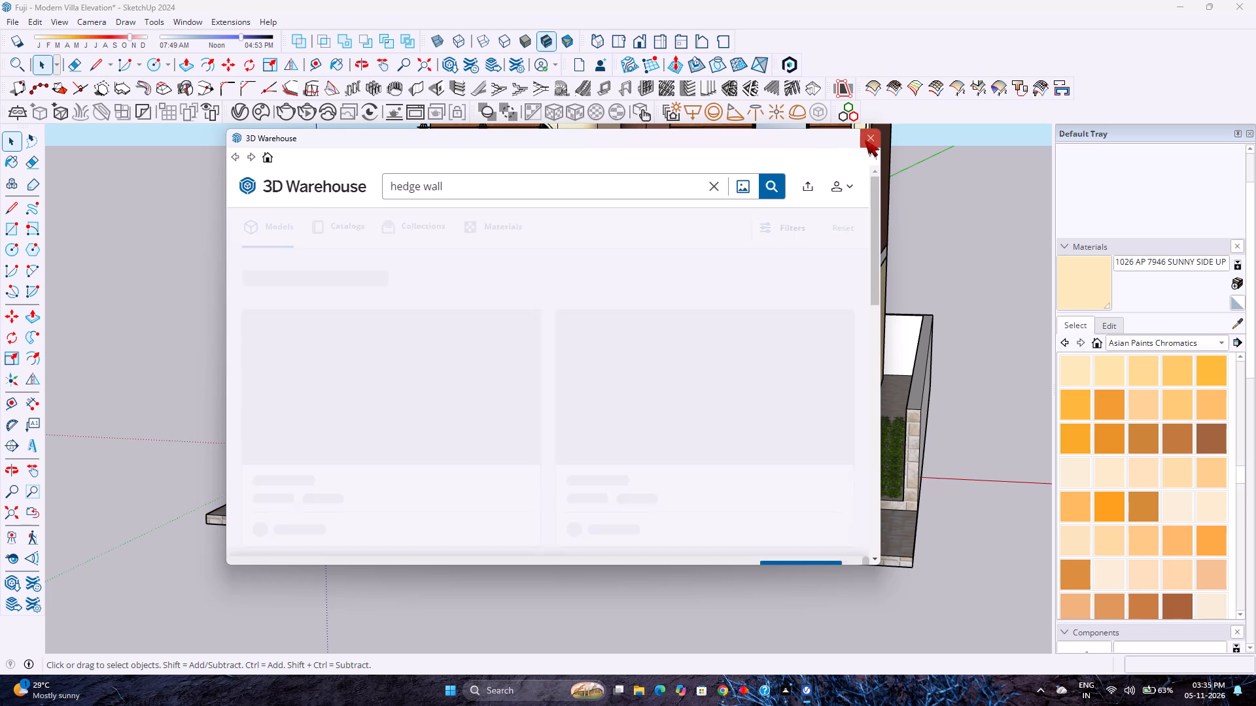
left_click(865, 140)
Open the villa's main group for editing and select the ground-floor group inside it.
double_click(713, 320)
scroll(714, 320, "up", 4)
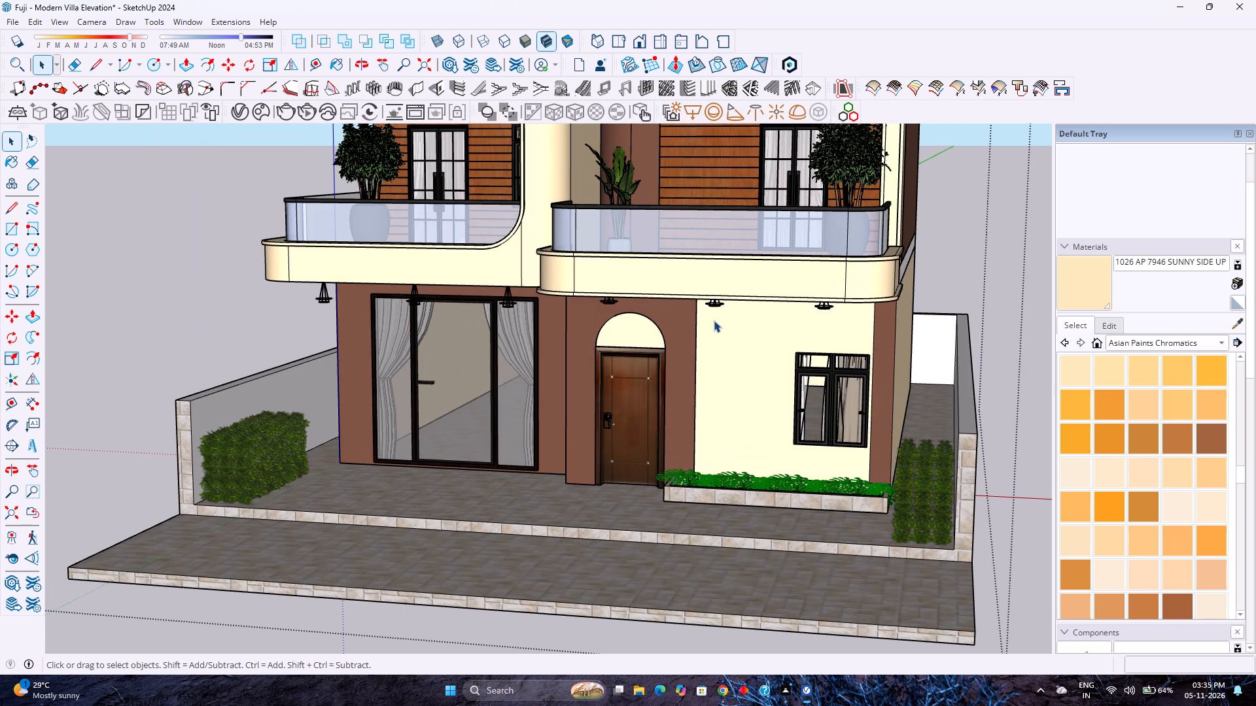
left_click(714, 320)
scroll(714, 320, "down", 3)
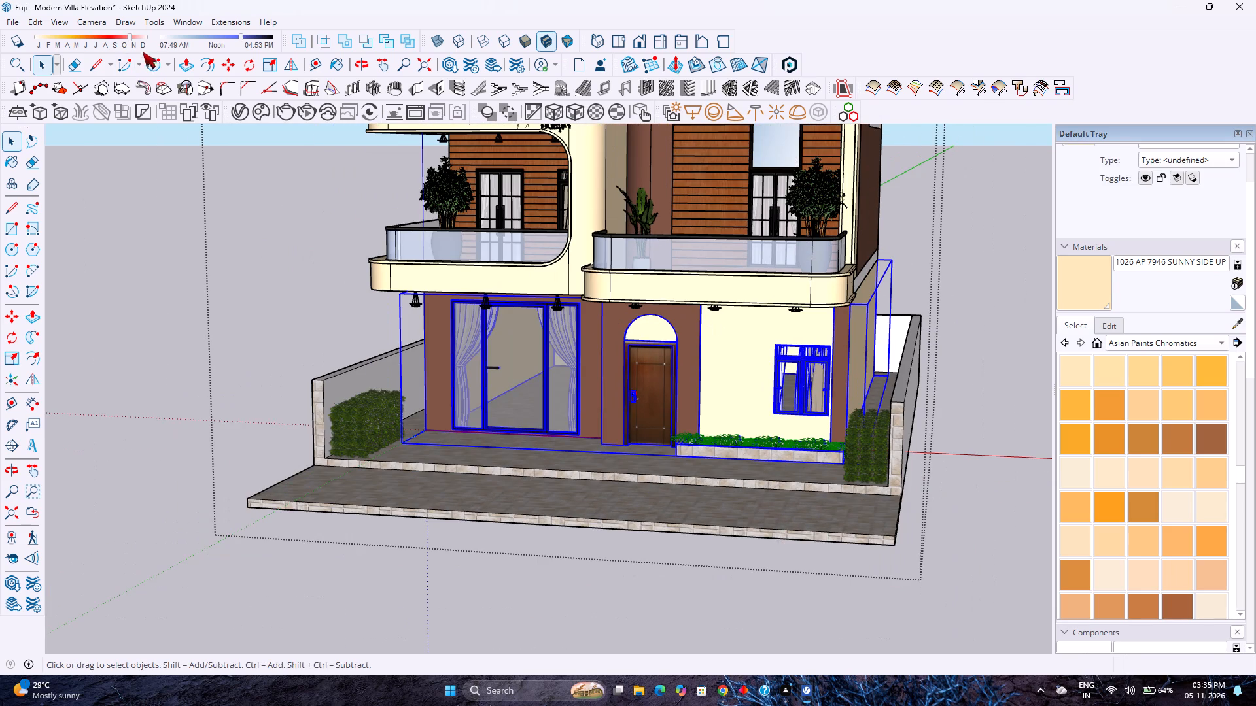
Search 3D Warehouse for "wall light" models.
left_click(178, 18)
left_click(281, 124)
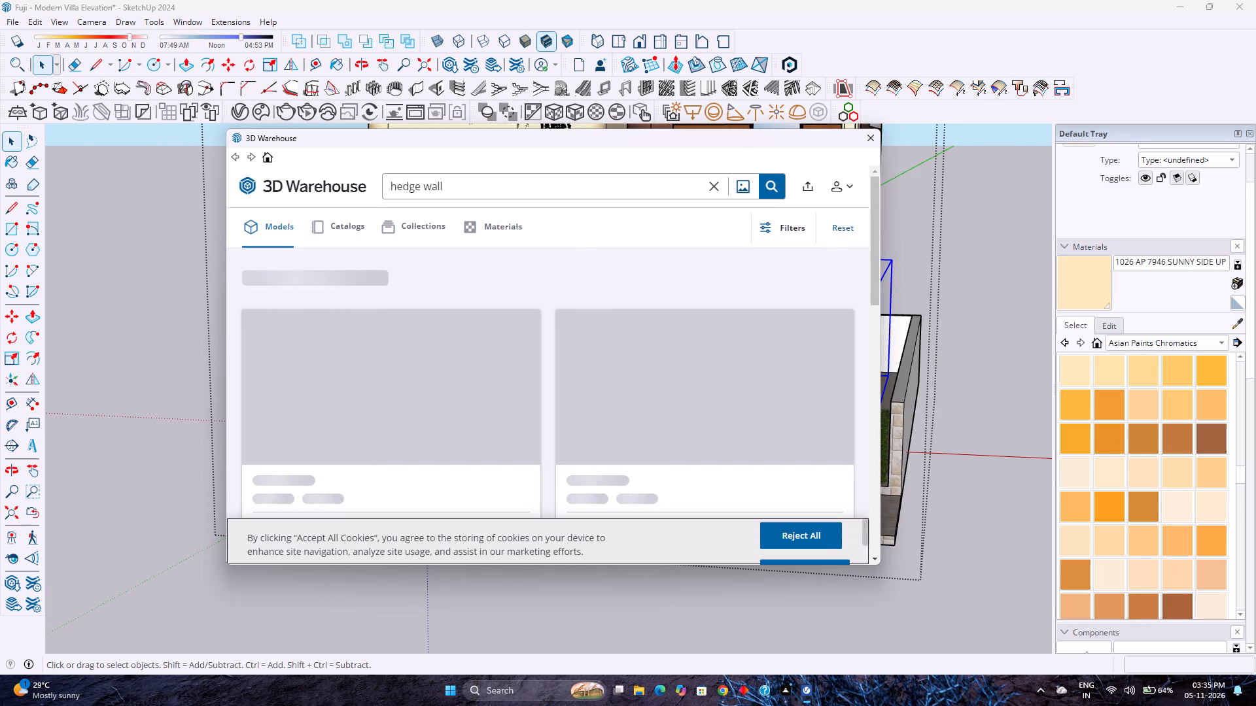
left_click(718, 192)
left_click(712, 186)
type("wall lifg")
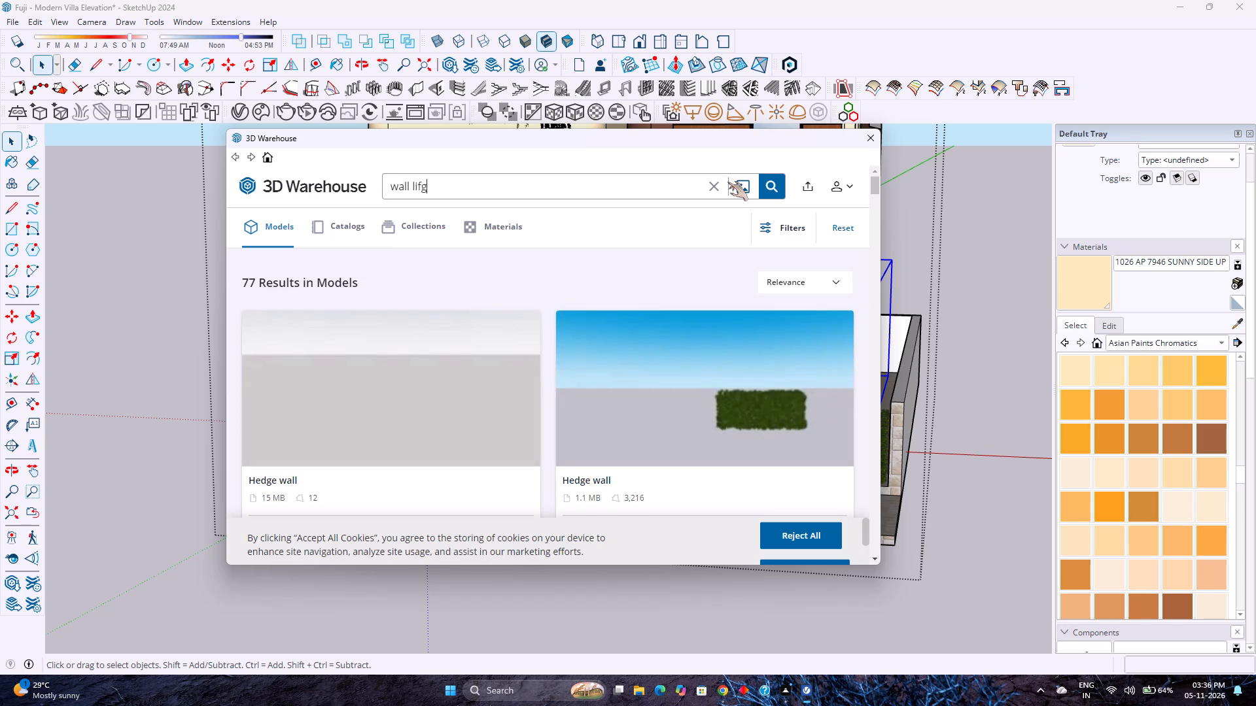
key("BackSpace")
key("BackSpace")
type("ght")
key("Return")
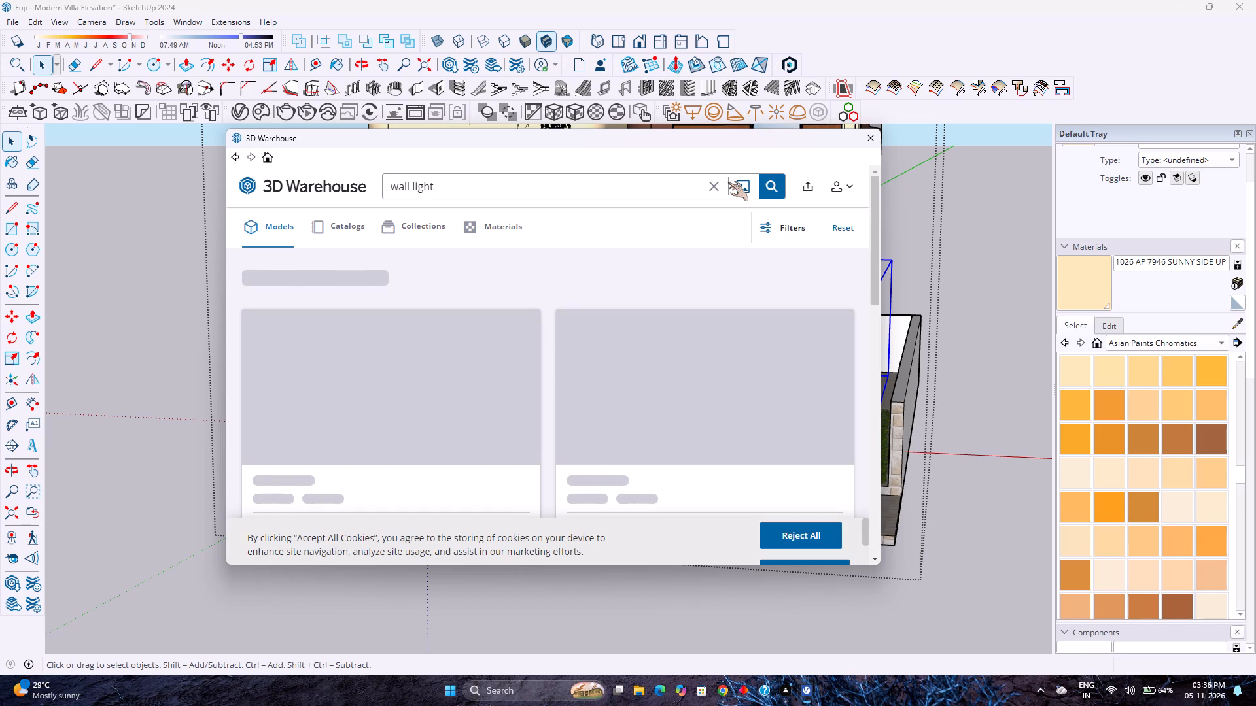
Browse the wall light results and load the black cylindrical up-and-down wall light directly into the model.
scroll(469, 379, "down", 2)
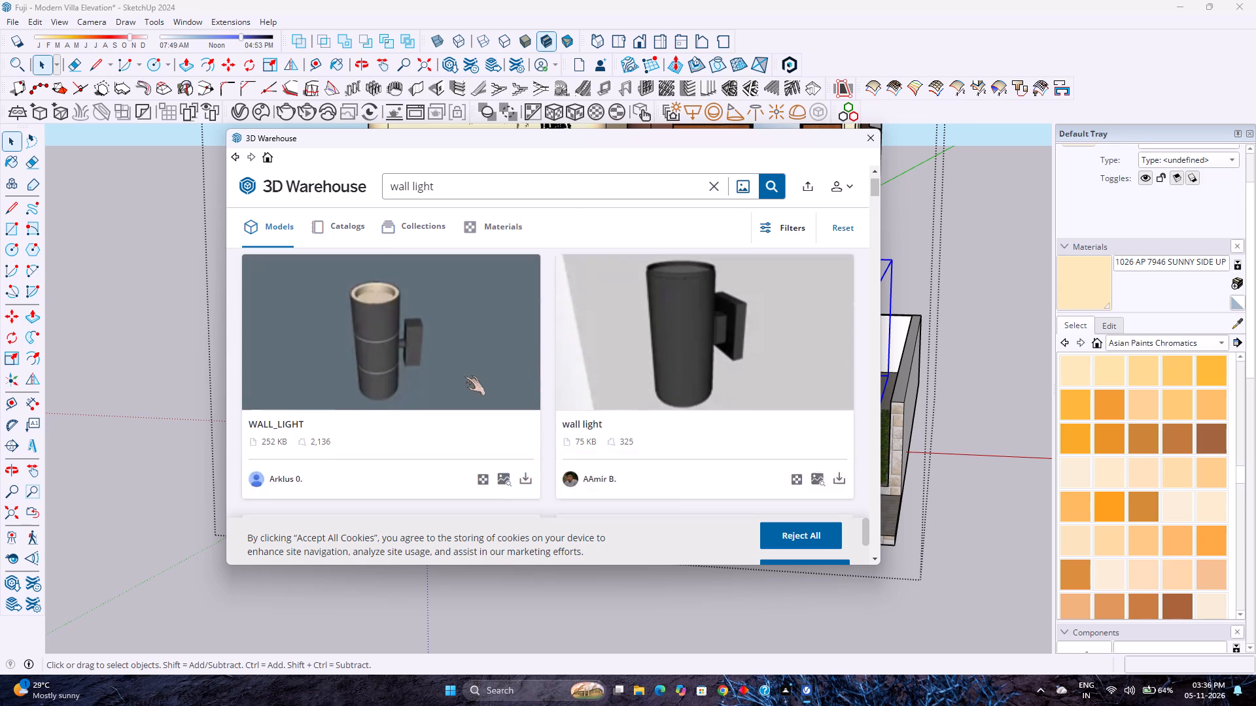
scroll(464, 376, "down", 10)
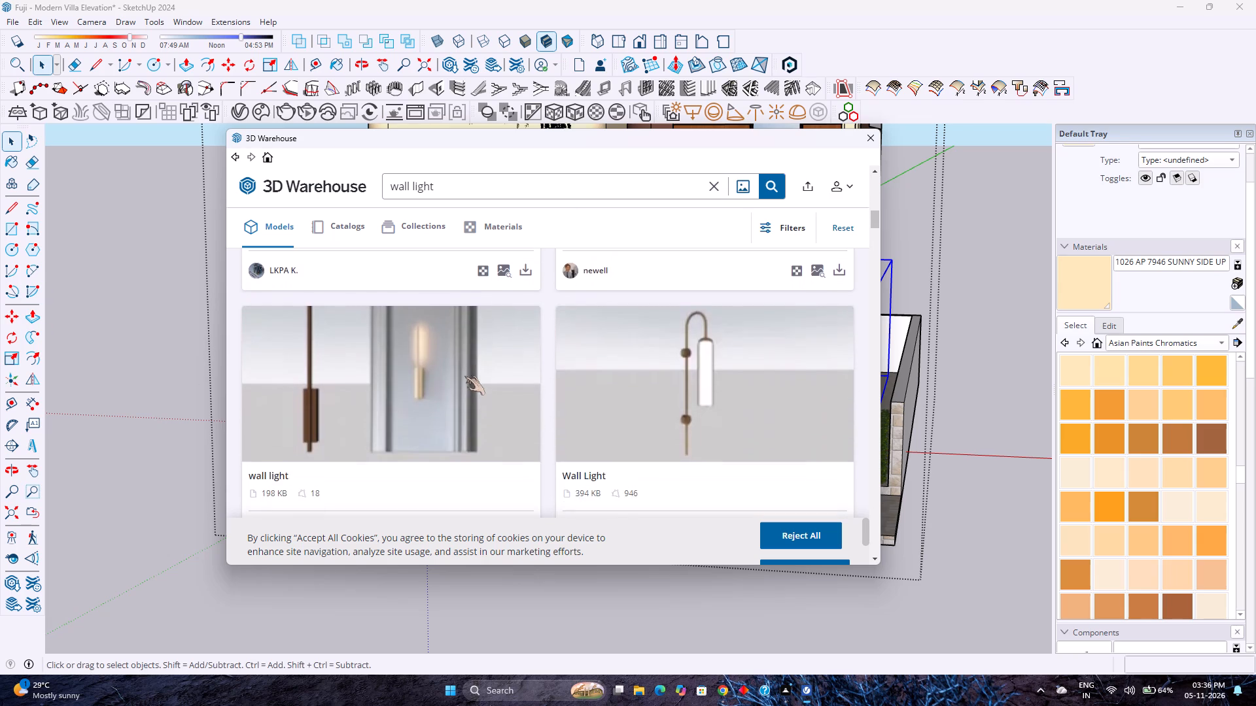
scroll(464, 376, "down", 13)
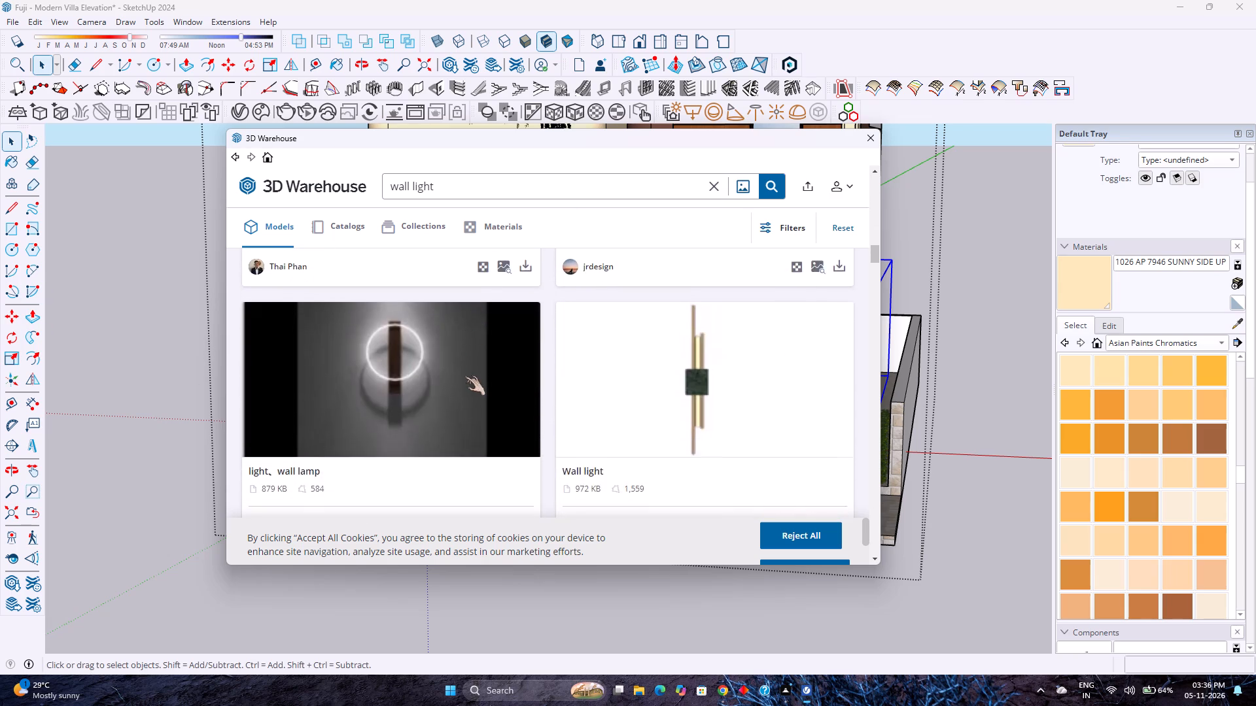
scroll(464, 376, "down", 14)
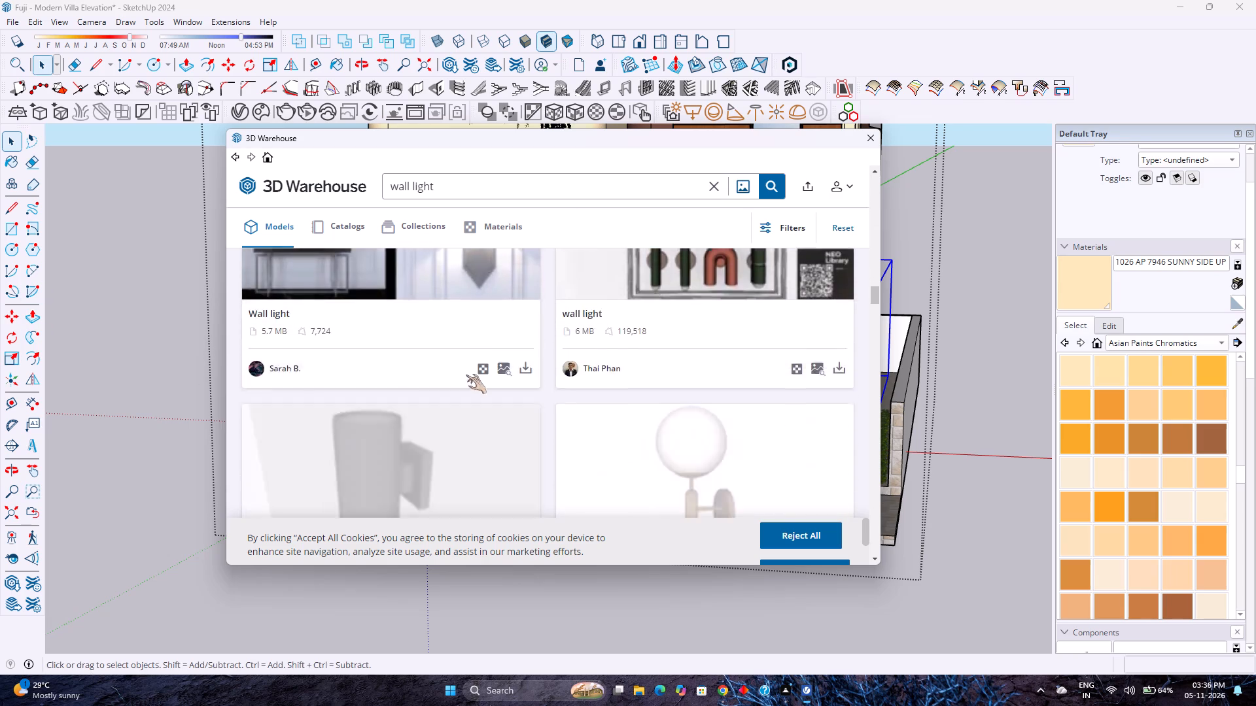
scroll(466, 375, "down", 10)
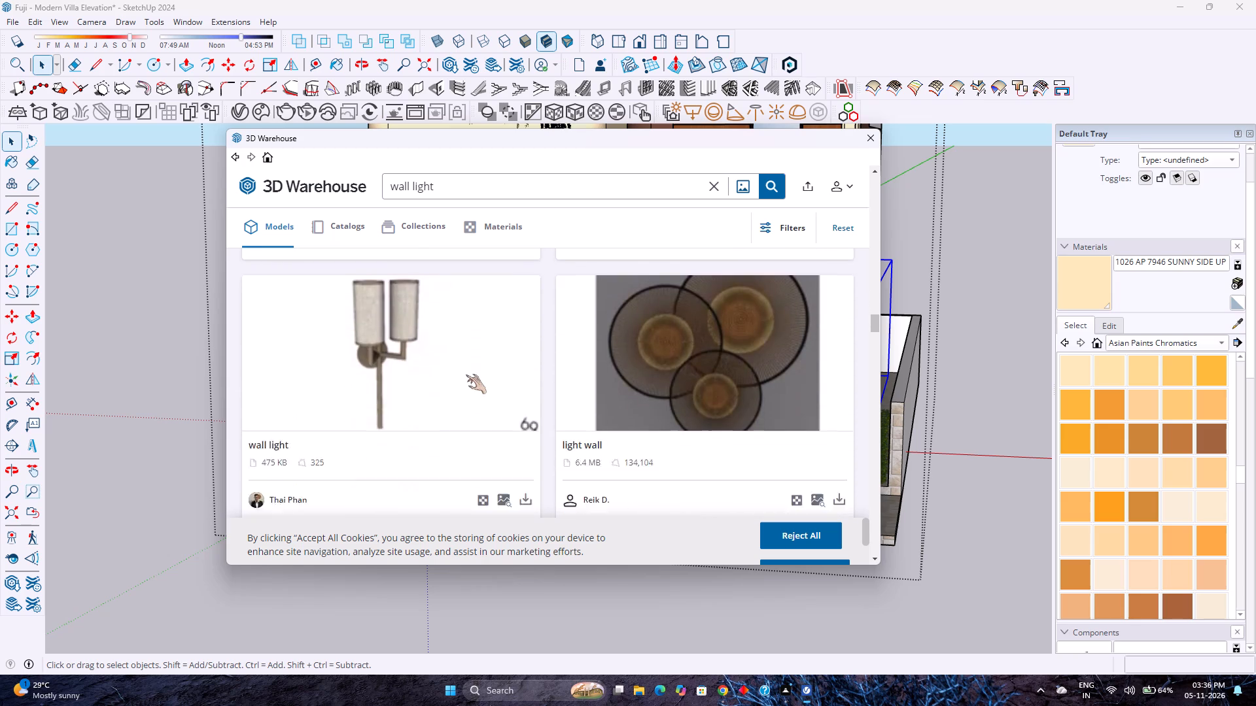
scroll(466, 375, "down", 7)
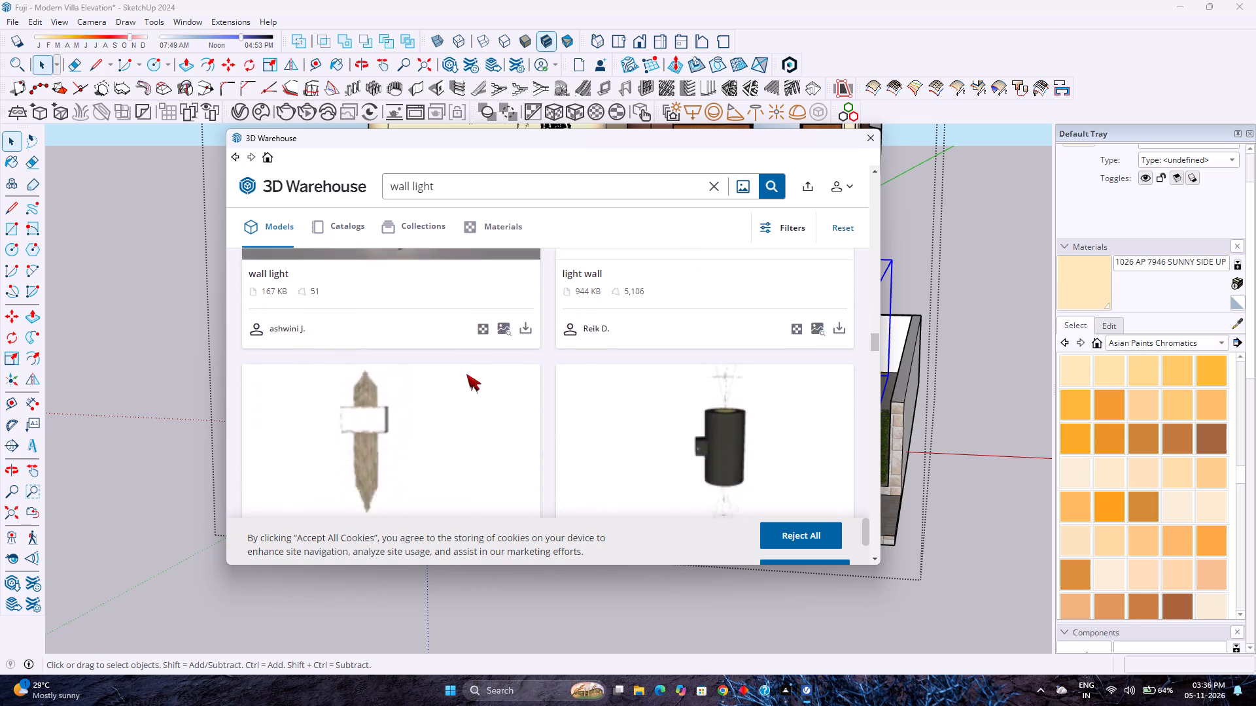
scroll(466, 374, "down", 2)
left_click(838, 392)
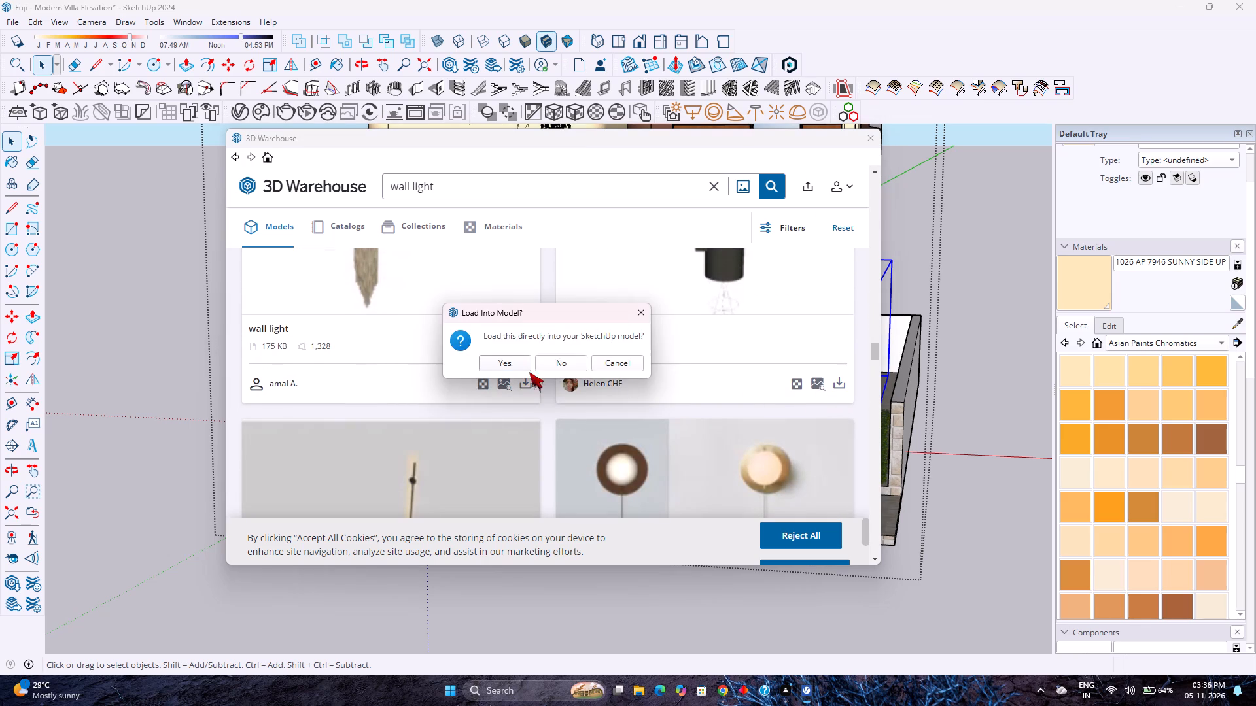
left_click(511, 369)
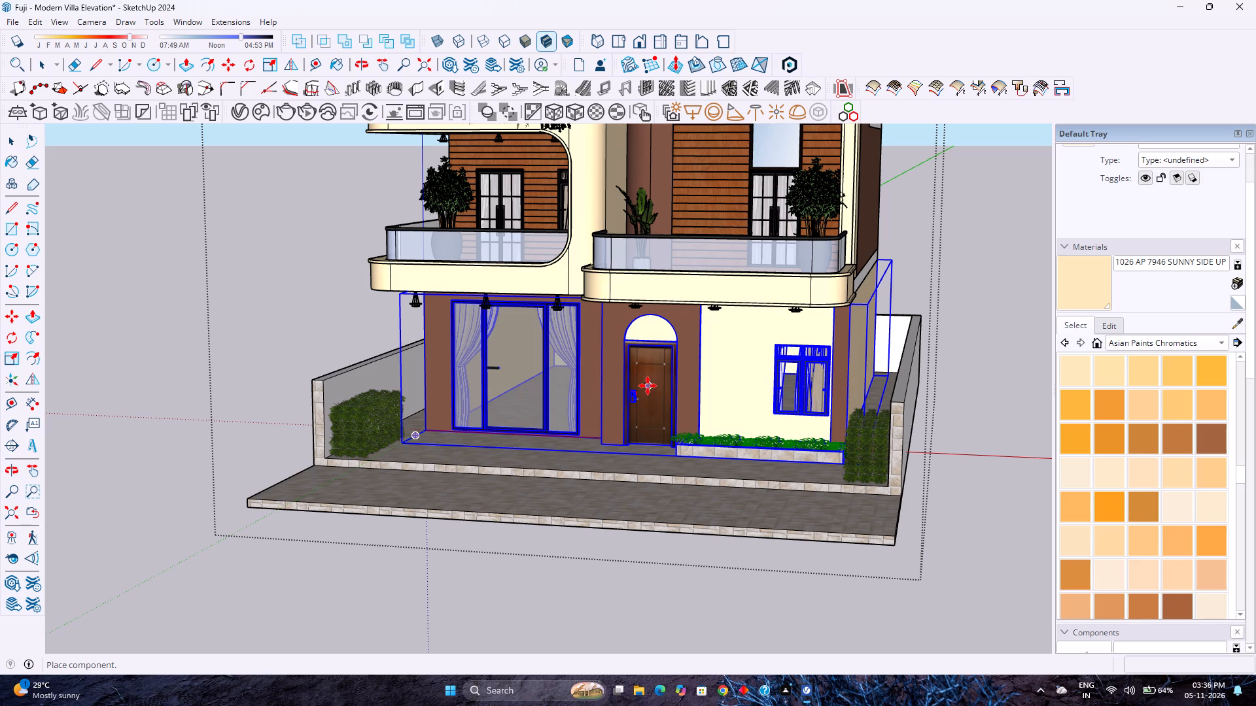
Place the wall light component on the paving in front of the large glass door.
scroll(610, 362, "up", 7)
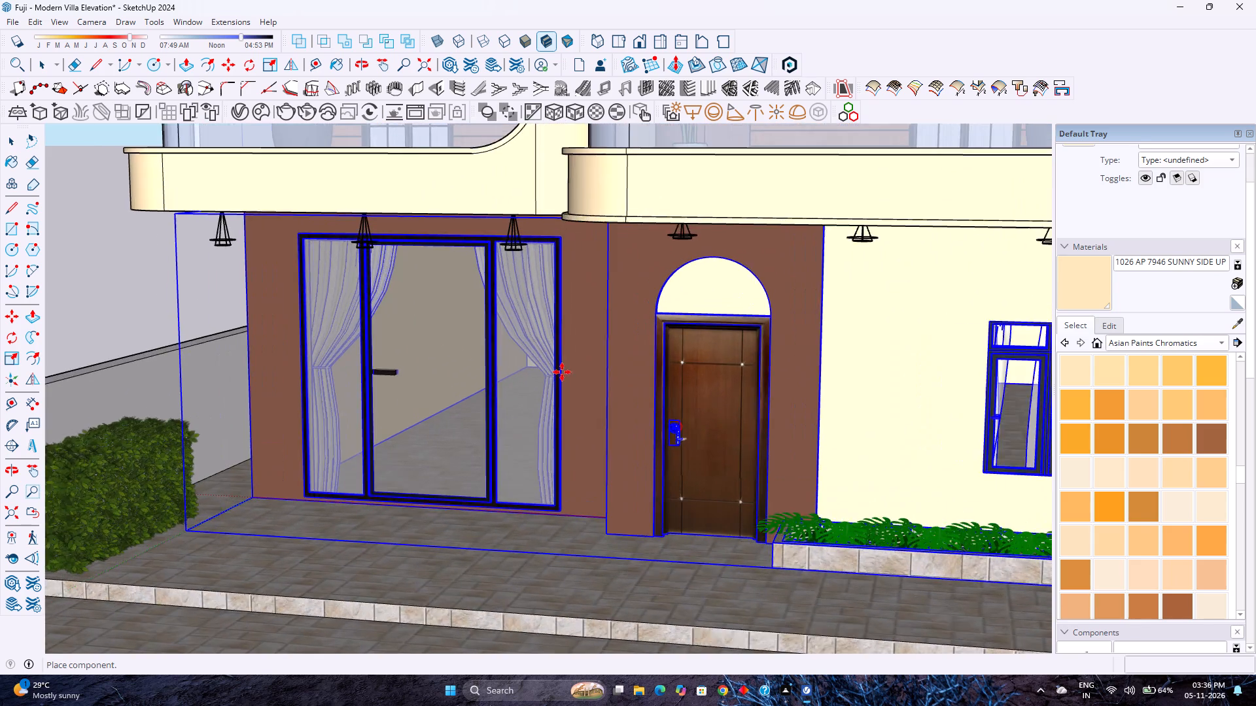
scroll(555, 377, "up", 3)
scroll(555, 377, "down", 4)
scroll(555, 377, "up", 3)
scroll(555, 377, "down", 10)
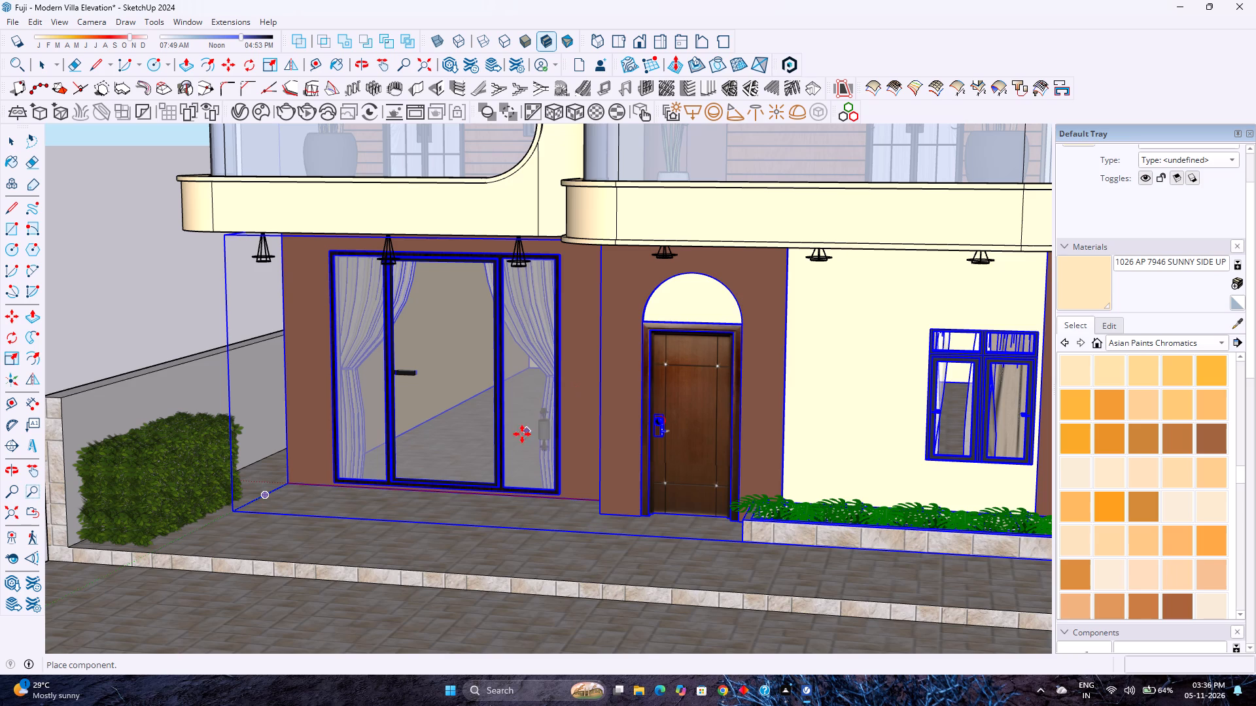
left_click(451, 517)
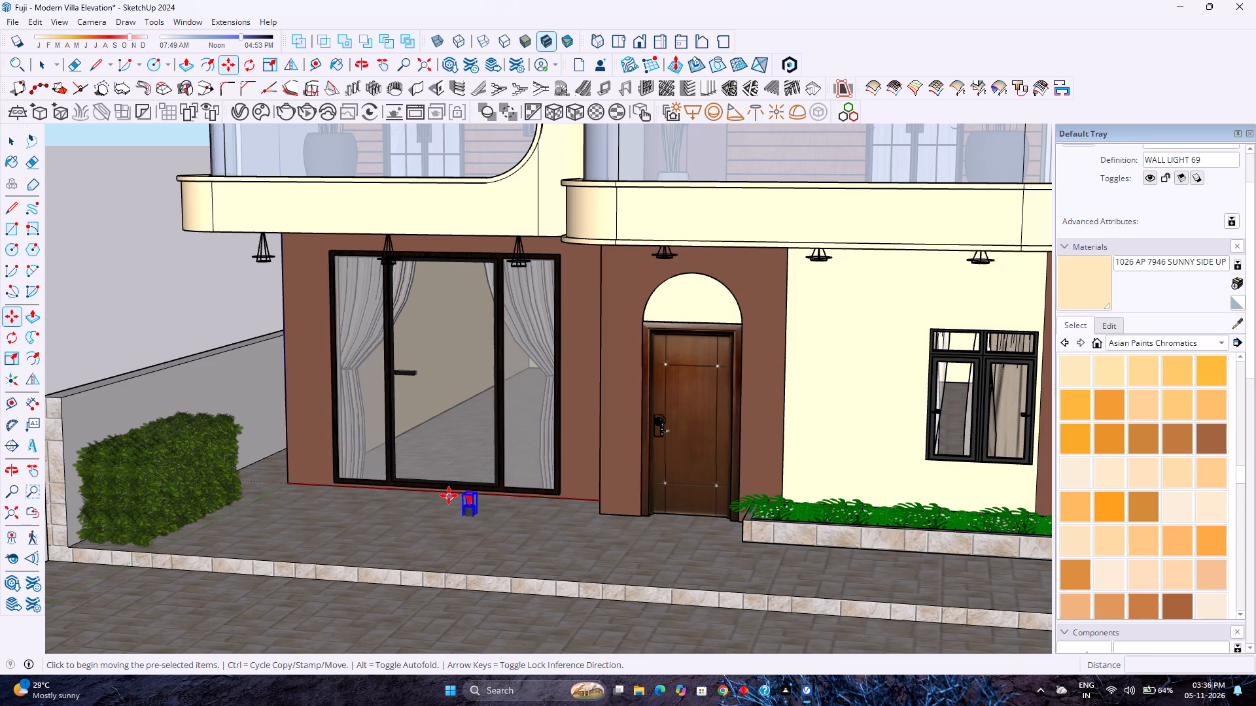
Move the wall light about 6' 10" up onto the brown wall between the glass door and the entrance door.
scroll(481, 494, "up", 6)
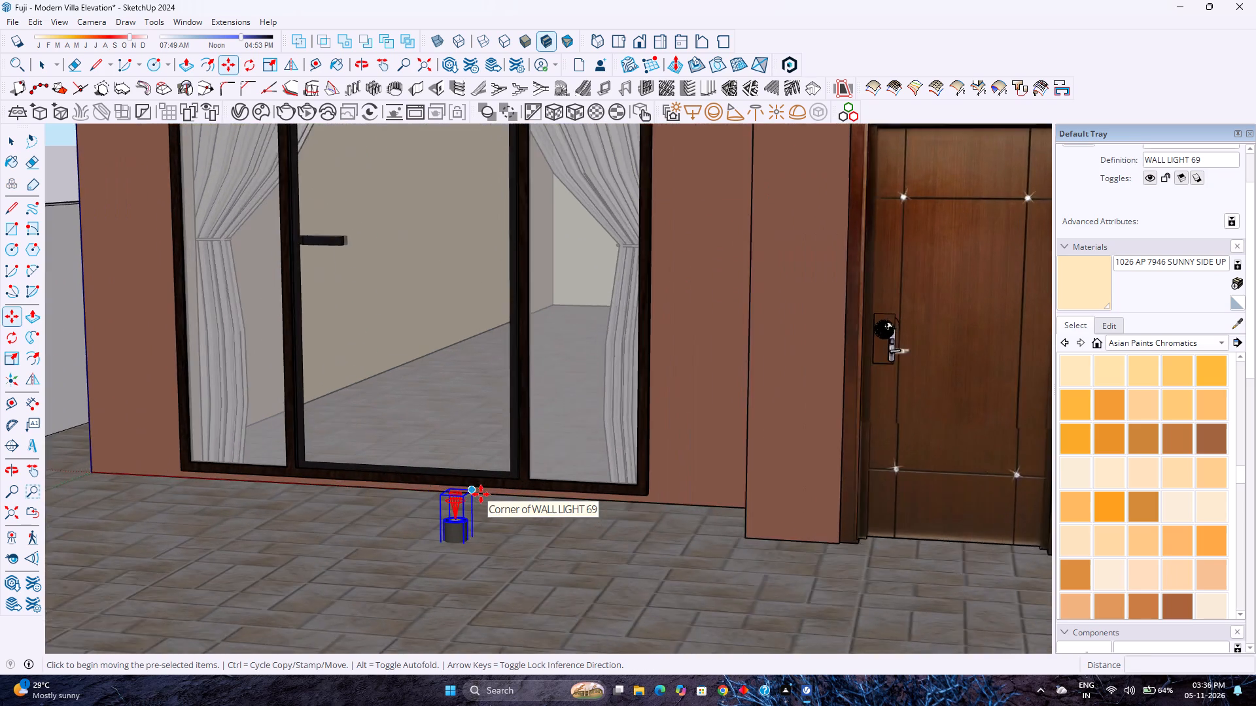
scroll(481, 494, "up", 3)
left_click(479, 494)
scroll(627, 407, "down", 5)
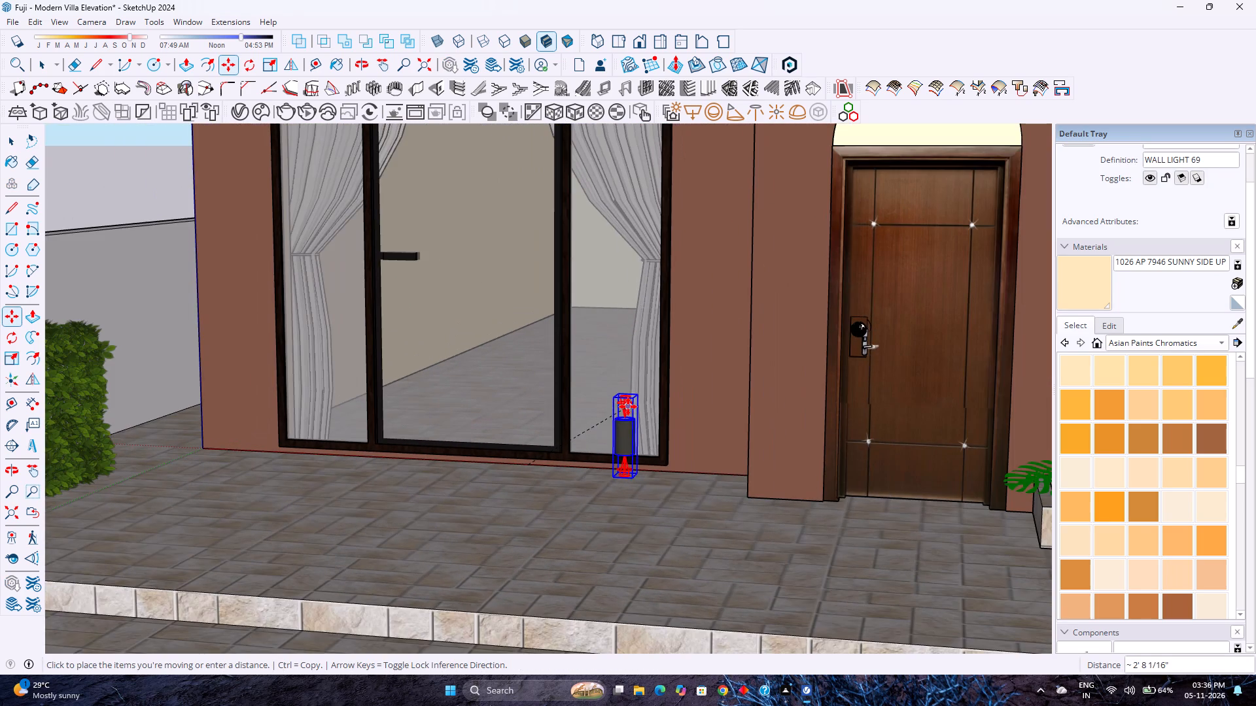
scroll(703, 275, "down", 11)
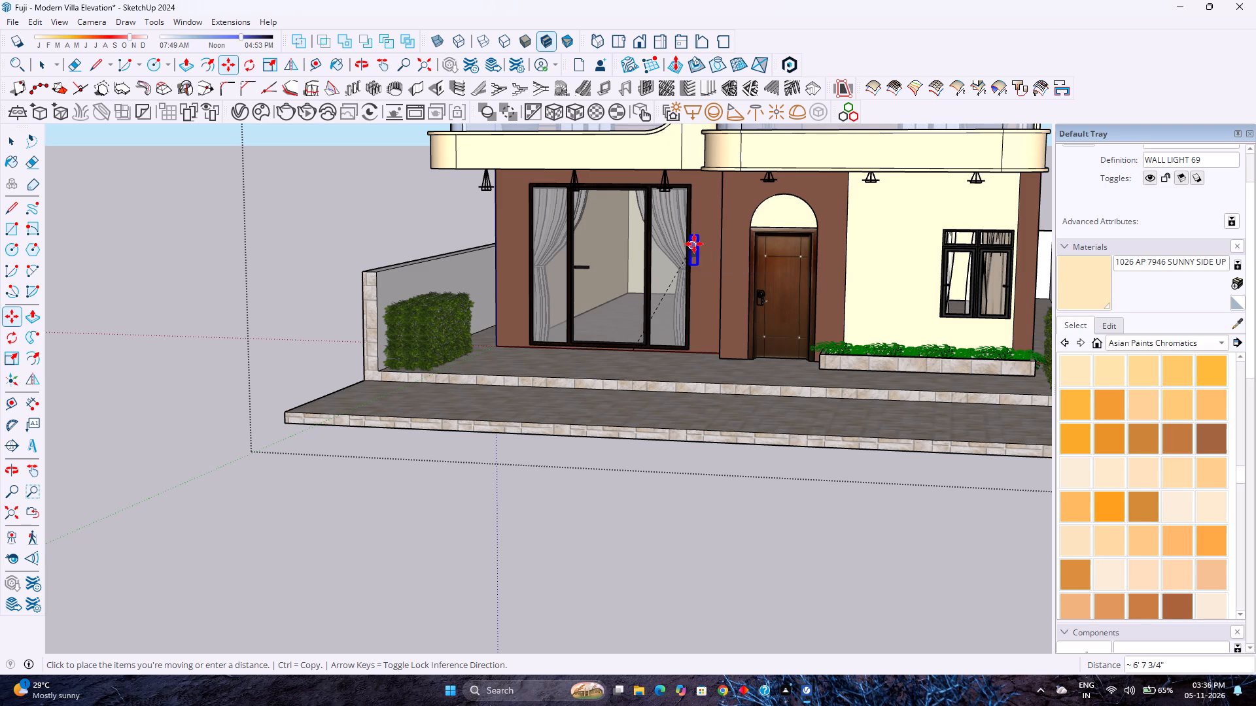
left_click(703, 249)
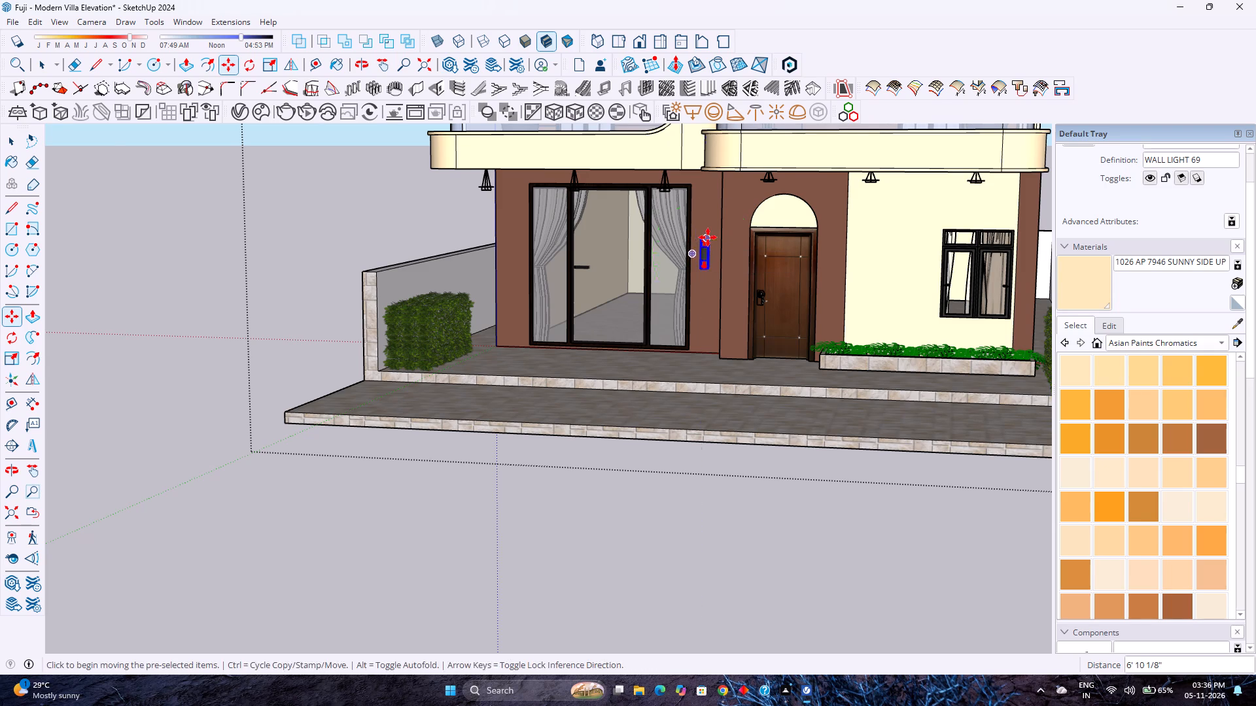
Scale the wall light down uniformly to roughly half its size.
scroll(708, 237, "up", 12)
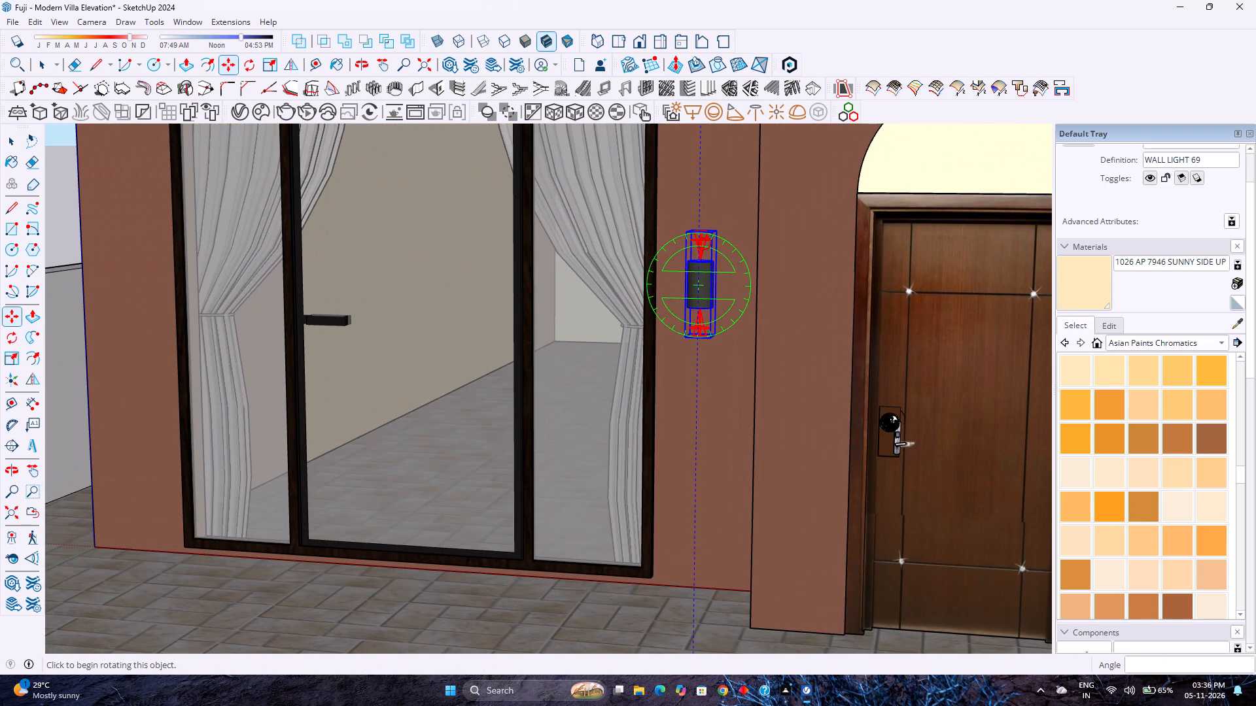
key("s")
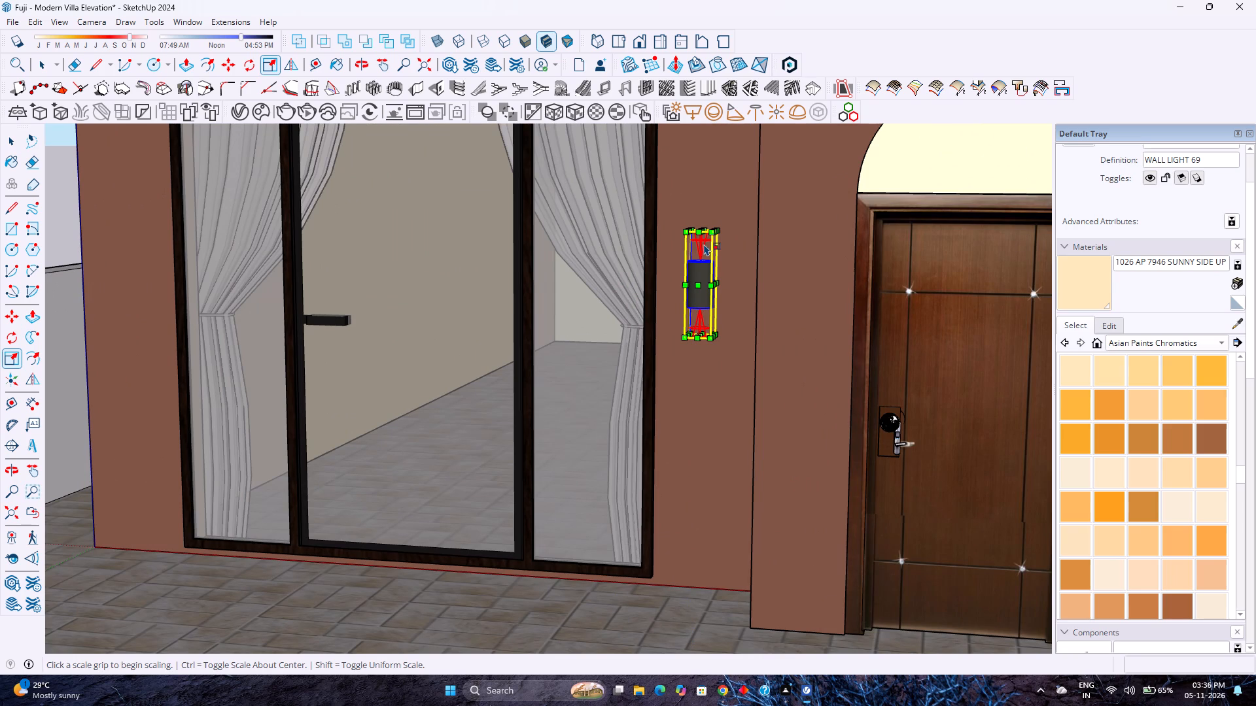
left_click(712, 233)
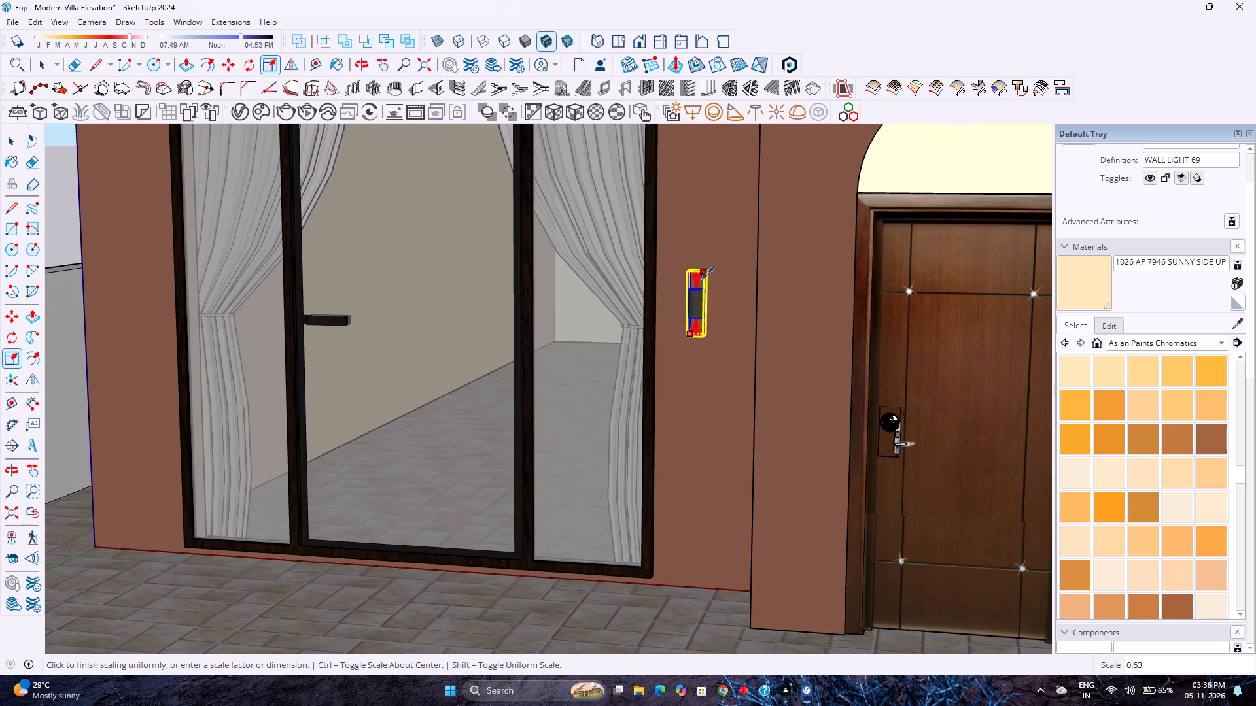
left_click(705, 282)
Move the wall light 6" sideways along the brown wall, away from the glass door frame.
key("m")
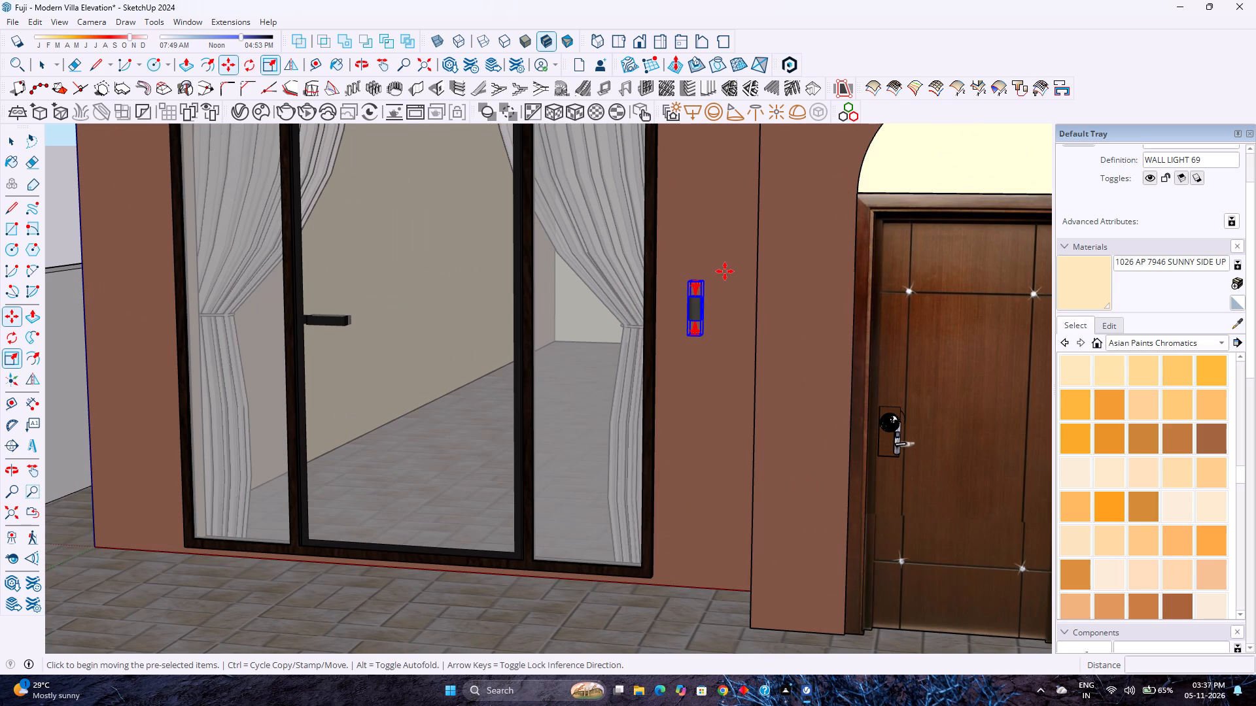
scroll(671, 274, "down", 3)
middle_click_drag(672, 275, 681, 278)
middle_click(683, 280)
middle_click_drag(684, 280, 698, 300)
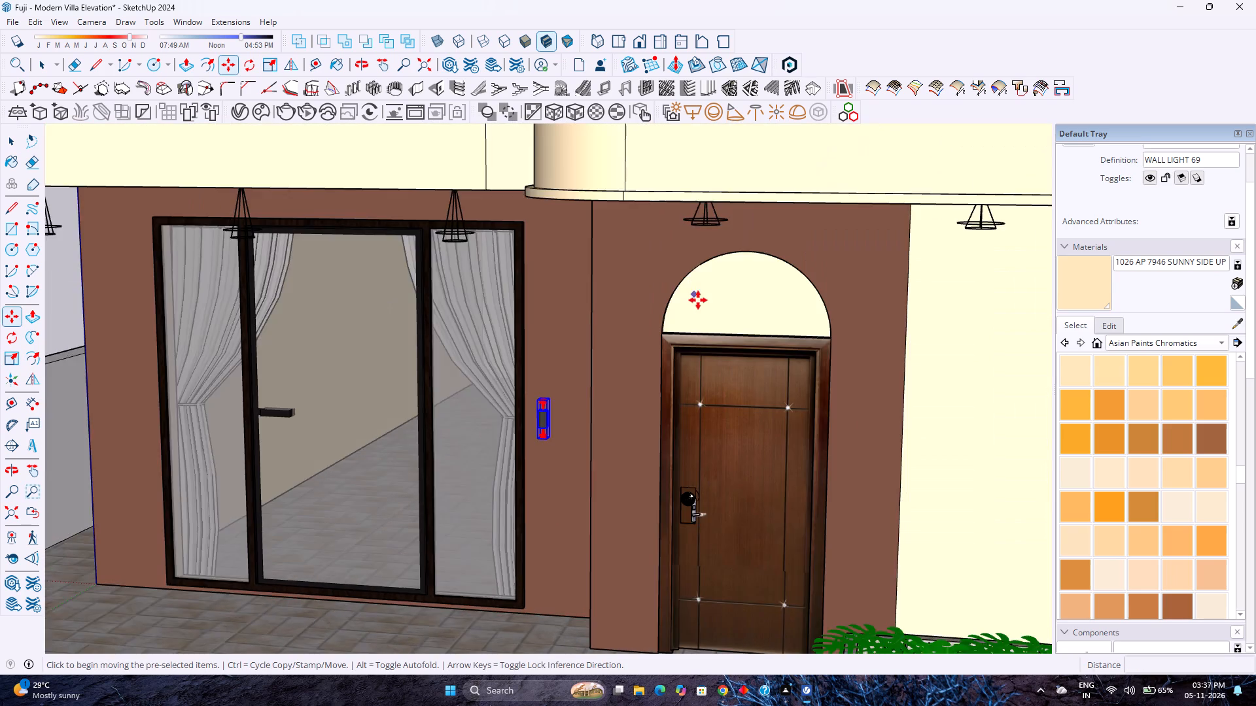
middle_click_drag(698, 300, 700, 304)
middle_click(700, 304)
middle_click(700, 304)
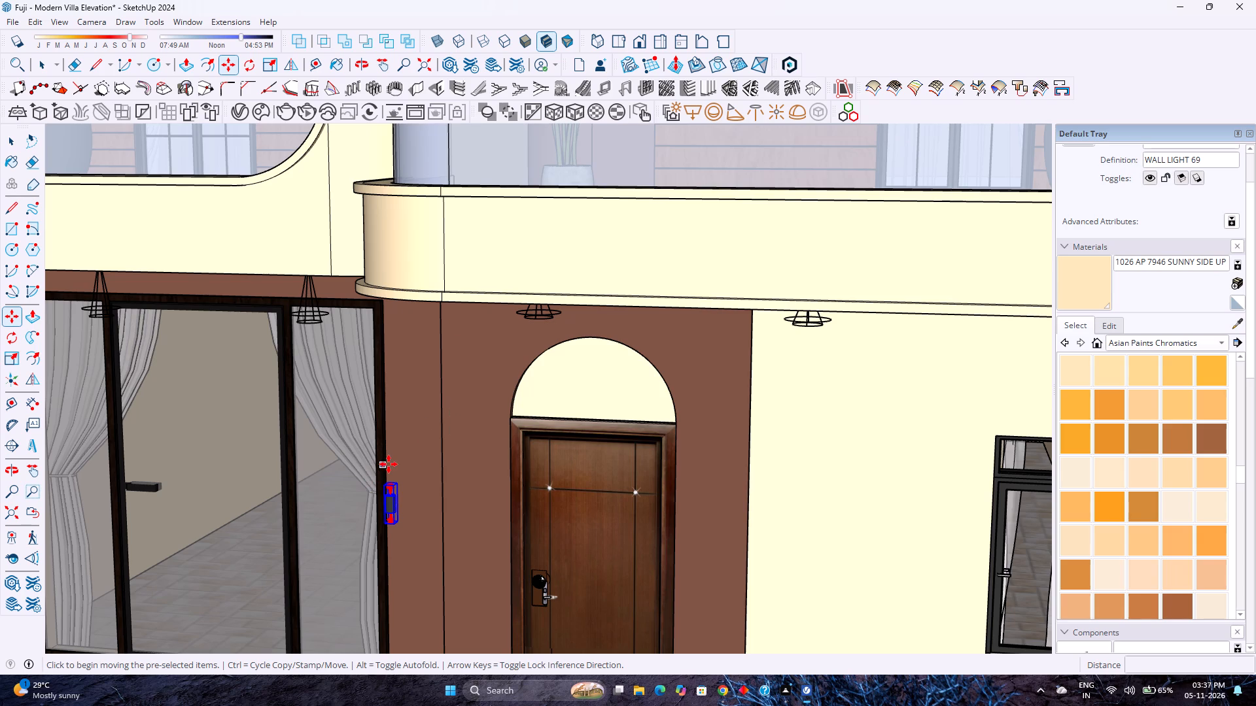
scroll(389, 464, "down", 6)
scroll(395, 485, "up", 2)
scroll(395, 485, "down", 3)
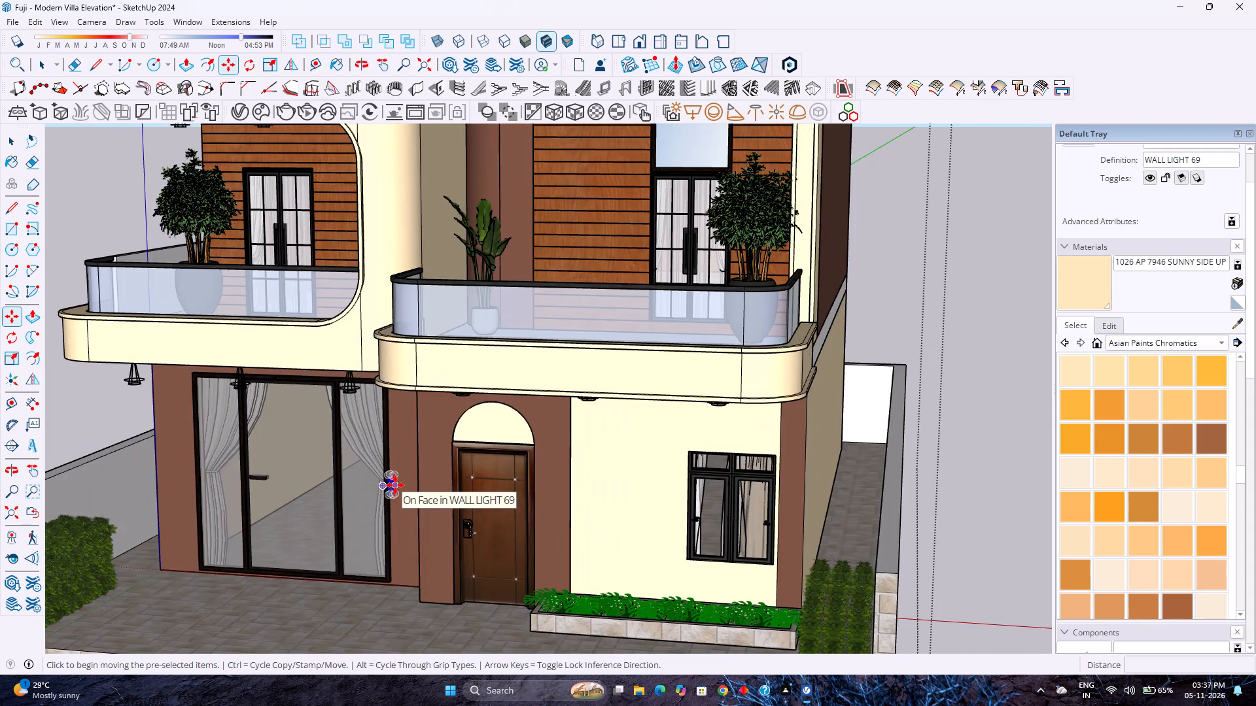
scroll(404, 480, "up", 8)
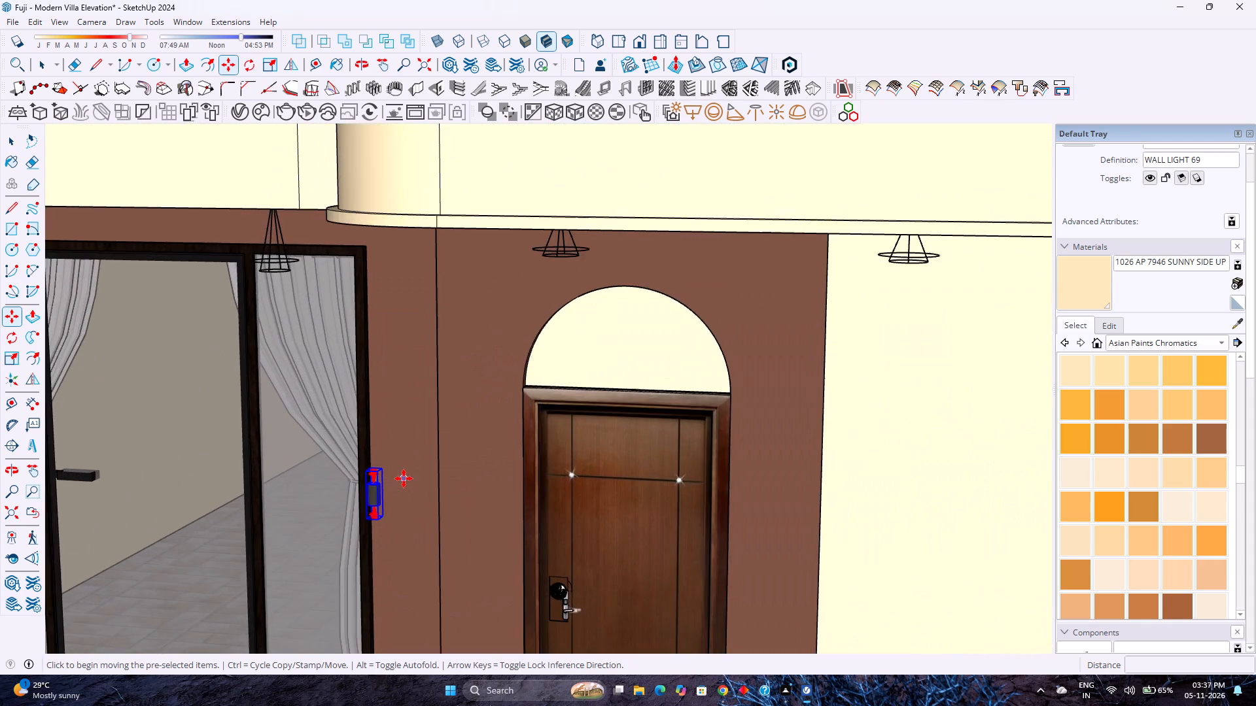
scroll(404, 479, "up", 3)
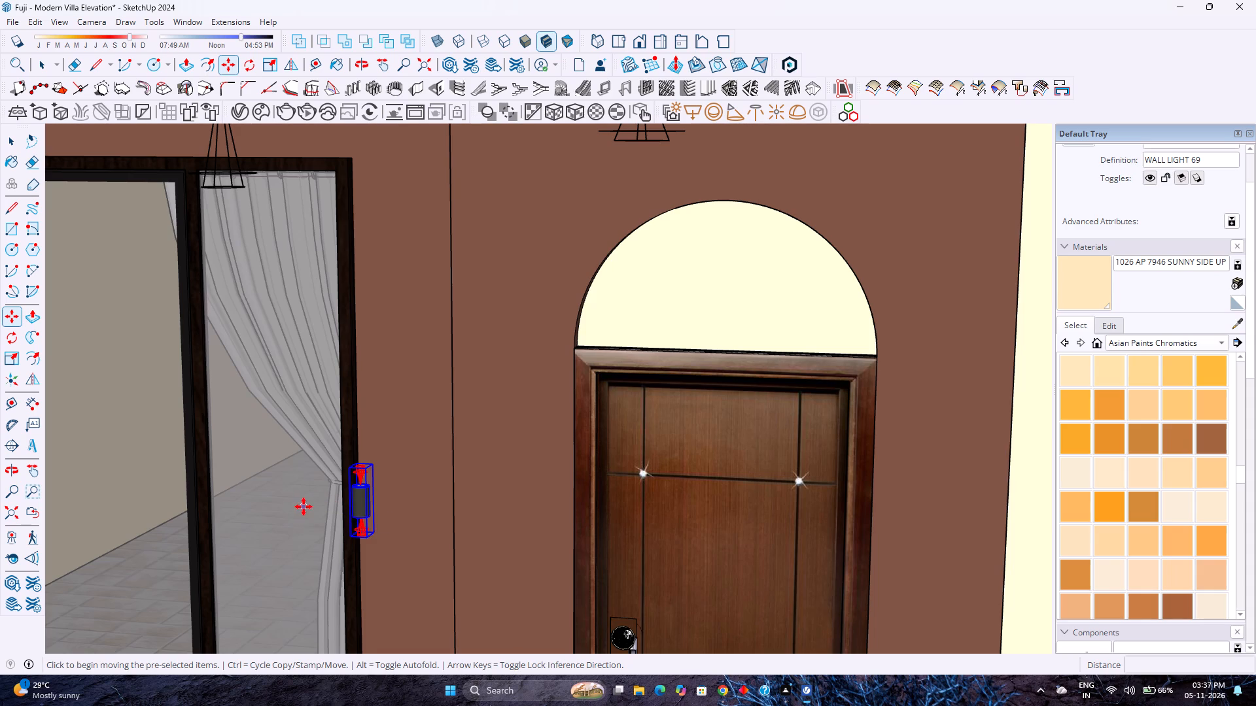
scroll(304, 507, "down", 4)
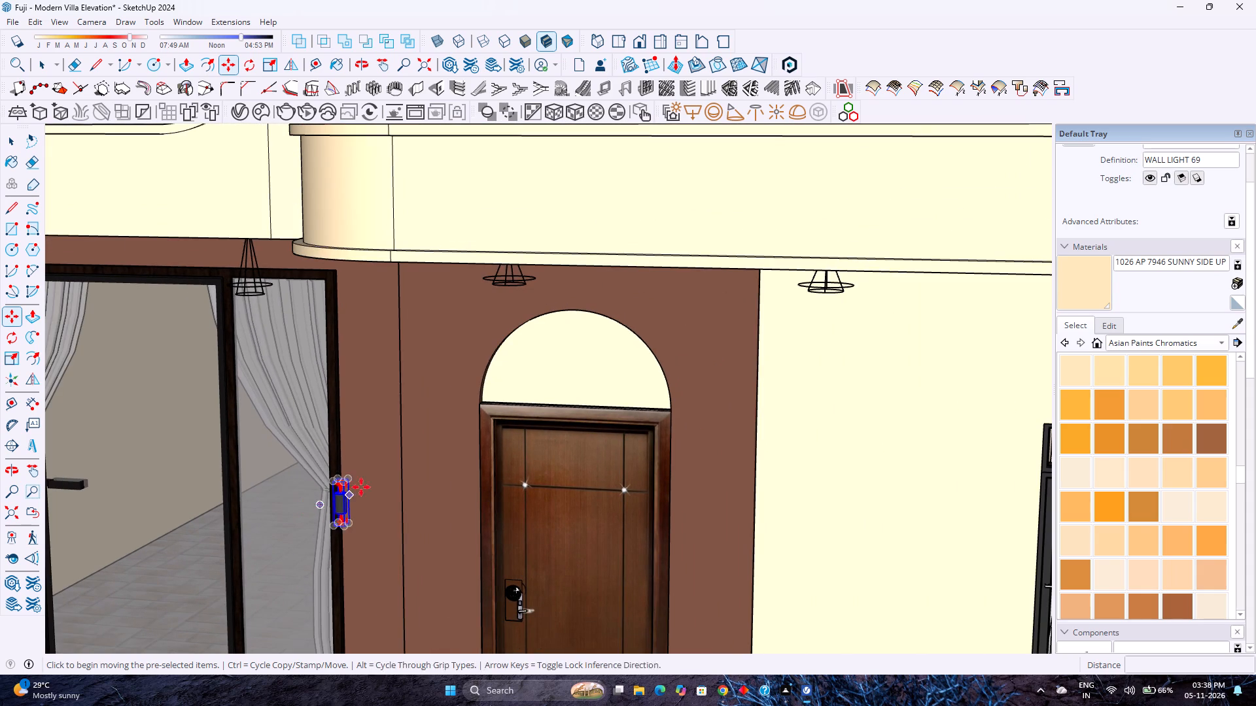
left_click(352, 480)
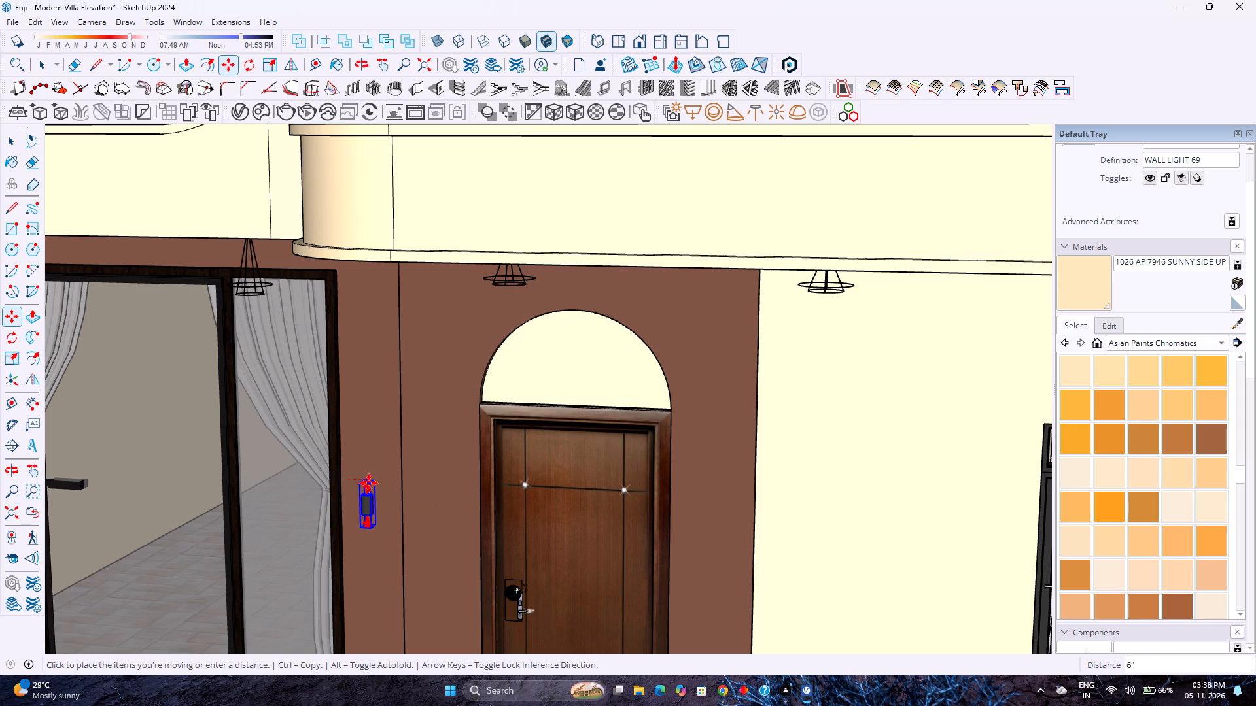
left_click(372, 482)
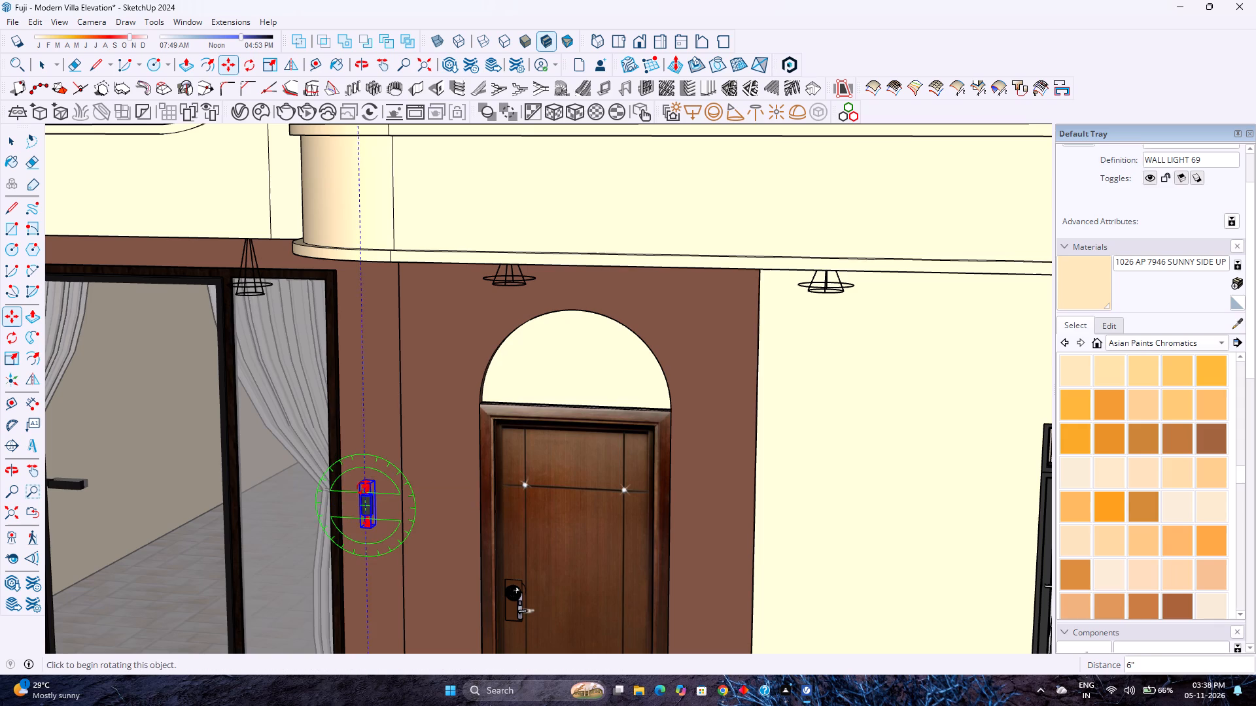
Move the wall light about 3' 1 9/16" back along the green axis onto the brown wall surface beside the glass door.
scroll(364, 475, "up", 8)
middle_click_drag(366, 482, 393, 524)
middle_click(393, 524)
scroll(393, 524, "down", 4)
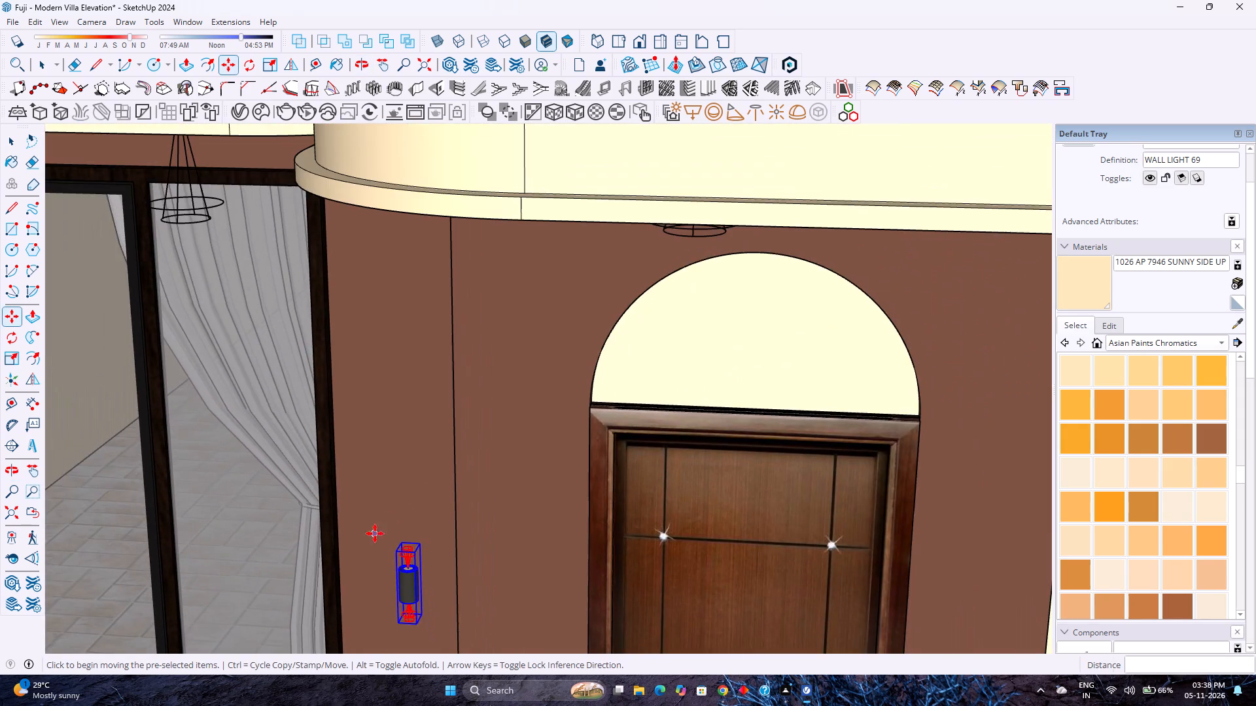
middle_click_drag(375, 533, 471, 560)
middle_click_drag(477, 560, 673, 539)
middle_click(673, 539)
middle_click(673, 539)
scroll(483, 345, "up", 3)
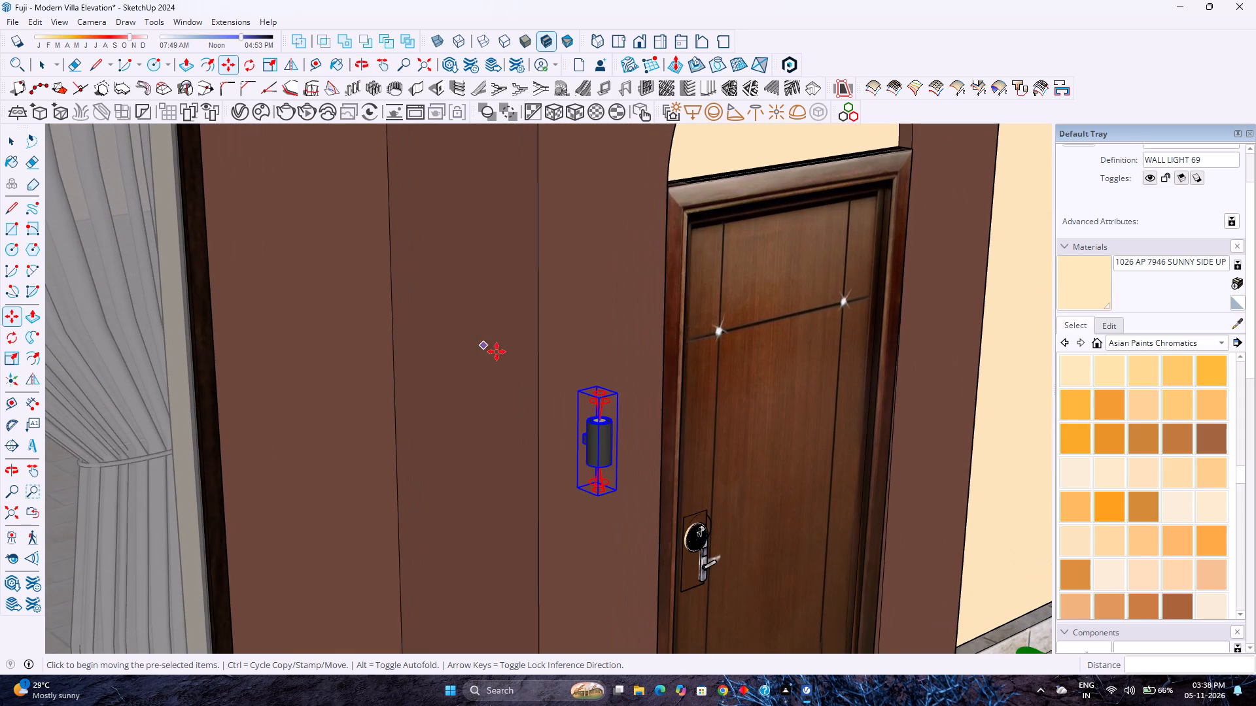
left_click(601, 382)
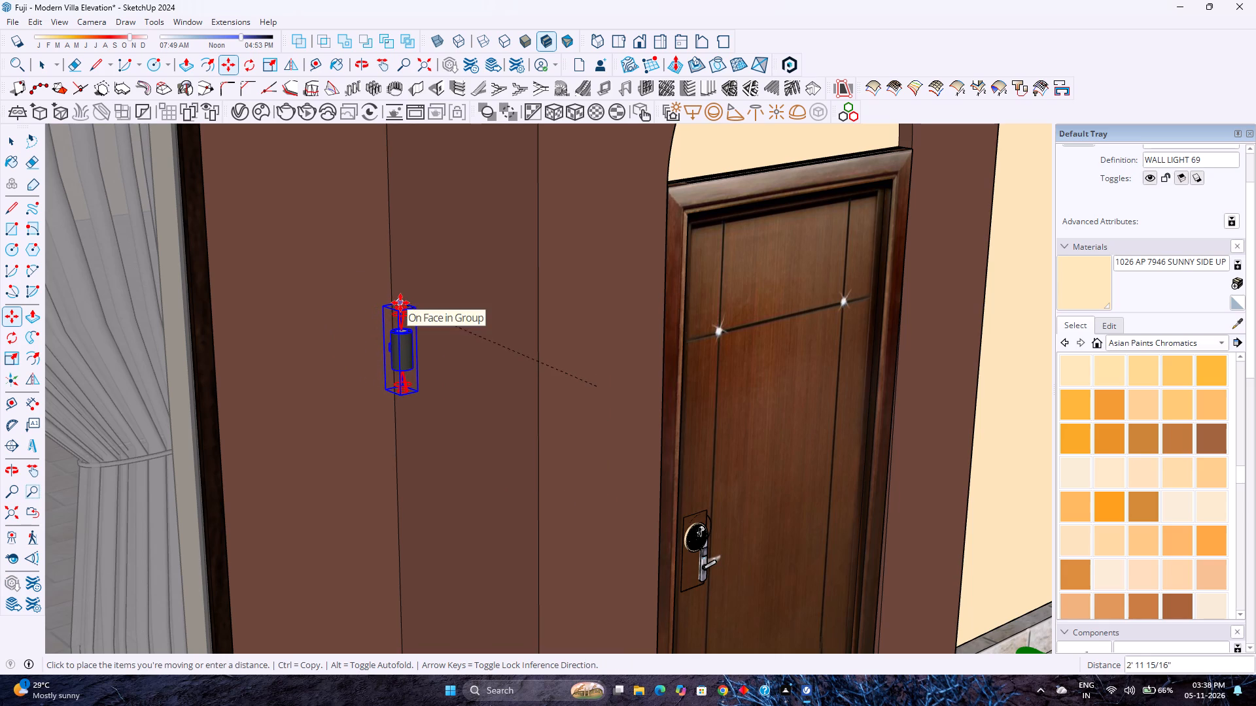
key("Left")
left_click(367, 288)
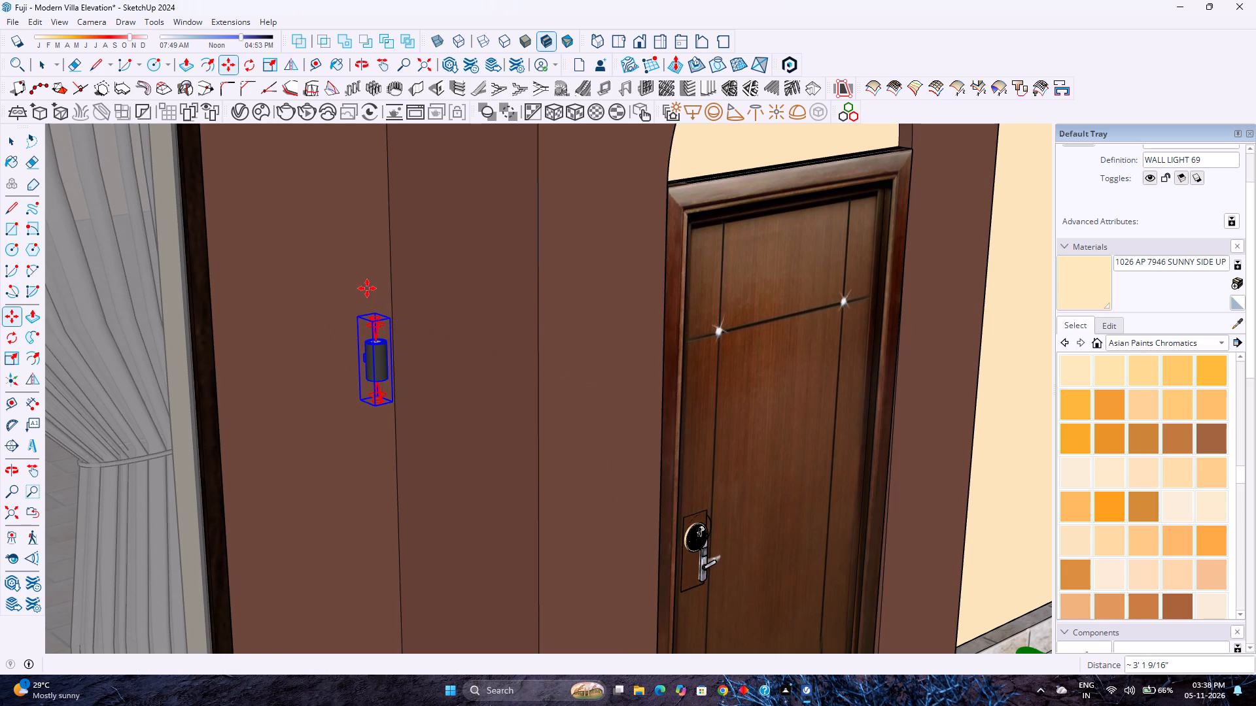
Shift the wall light along the brown wall toward the glass door, first about 6" and again about 2 11/16", to centre it.
left_click(358, 310)
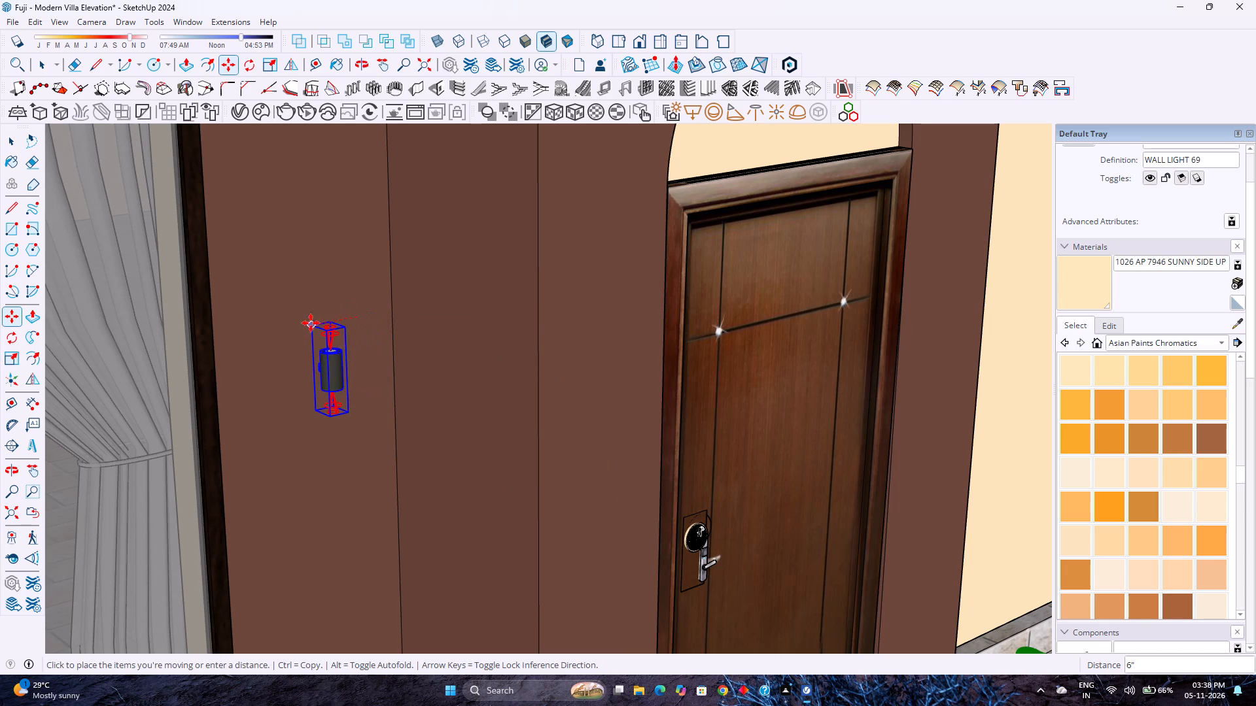
left_click(304, 326)
scroll(304, 326, "up", 3)
middle_click_drag(304, 326, 209, 351)
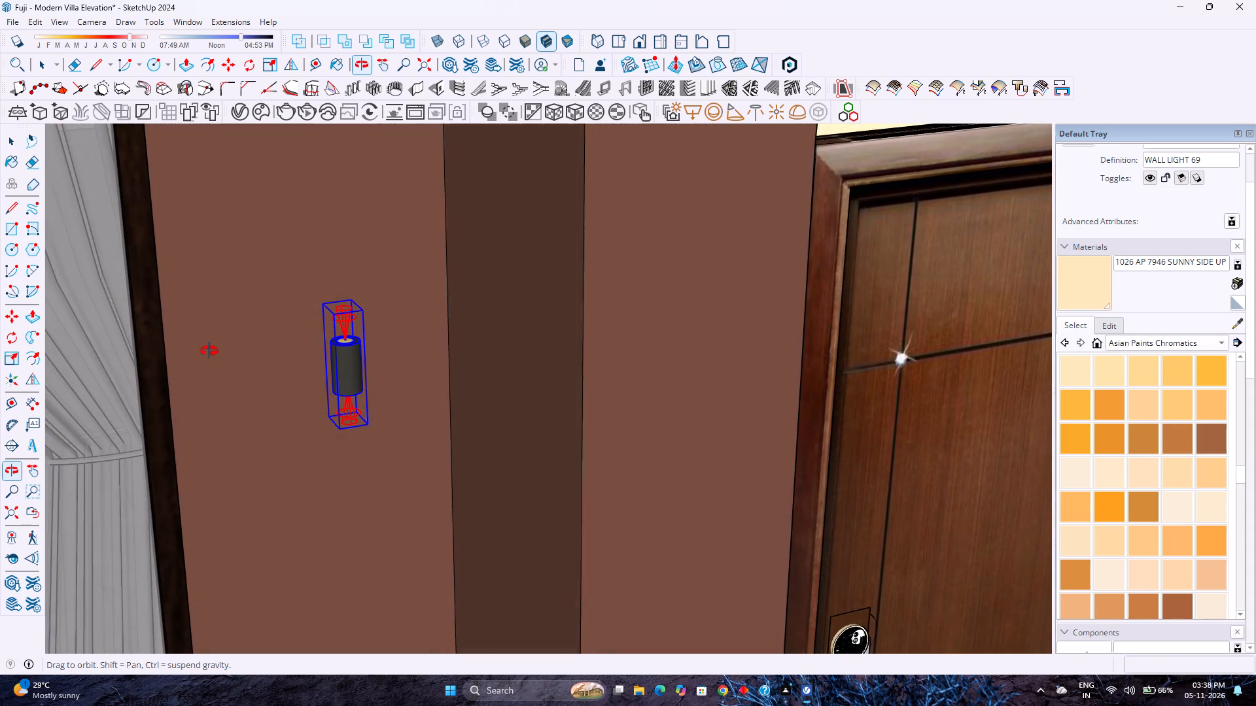
middle_click_drag(209, 351, 208, 351)
middle_click(208, 351)
left_click(323, 297)
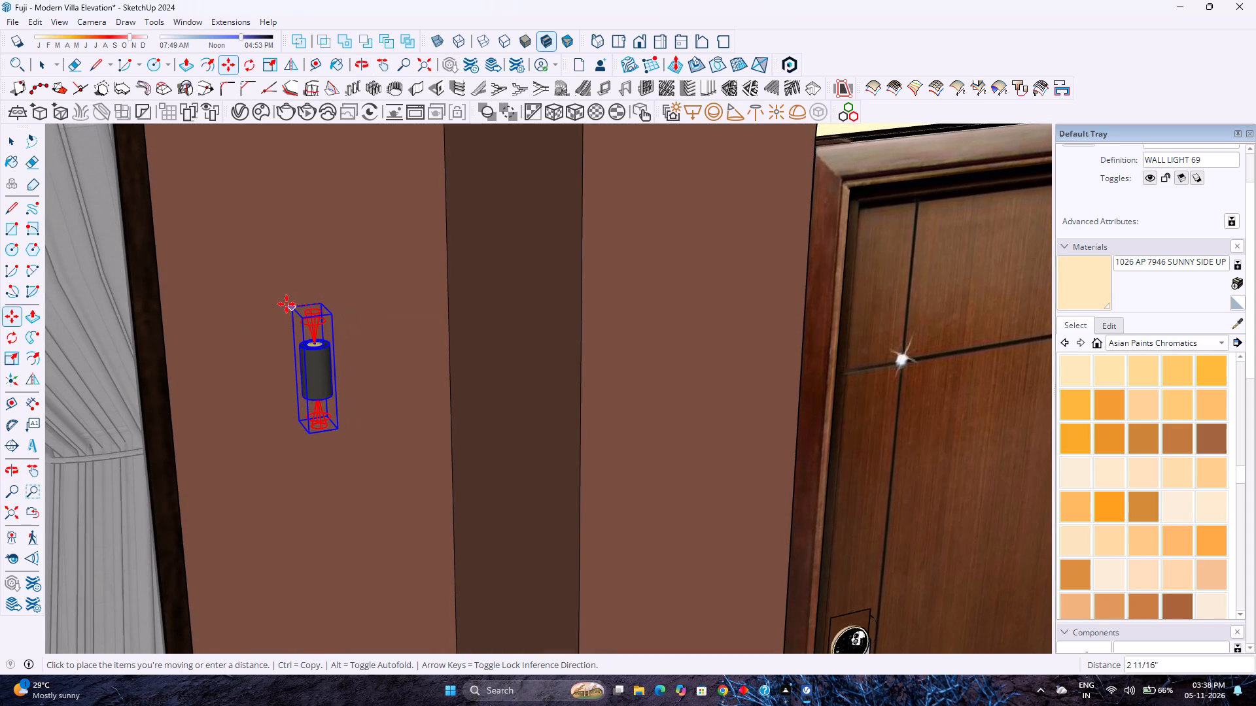
left_click(290, 303)
Copy the wall light about 10' 11 7/16" along the red axis onto the brown wall on the glass door's other side.
scroll(345, 310, "down", 12)
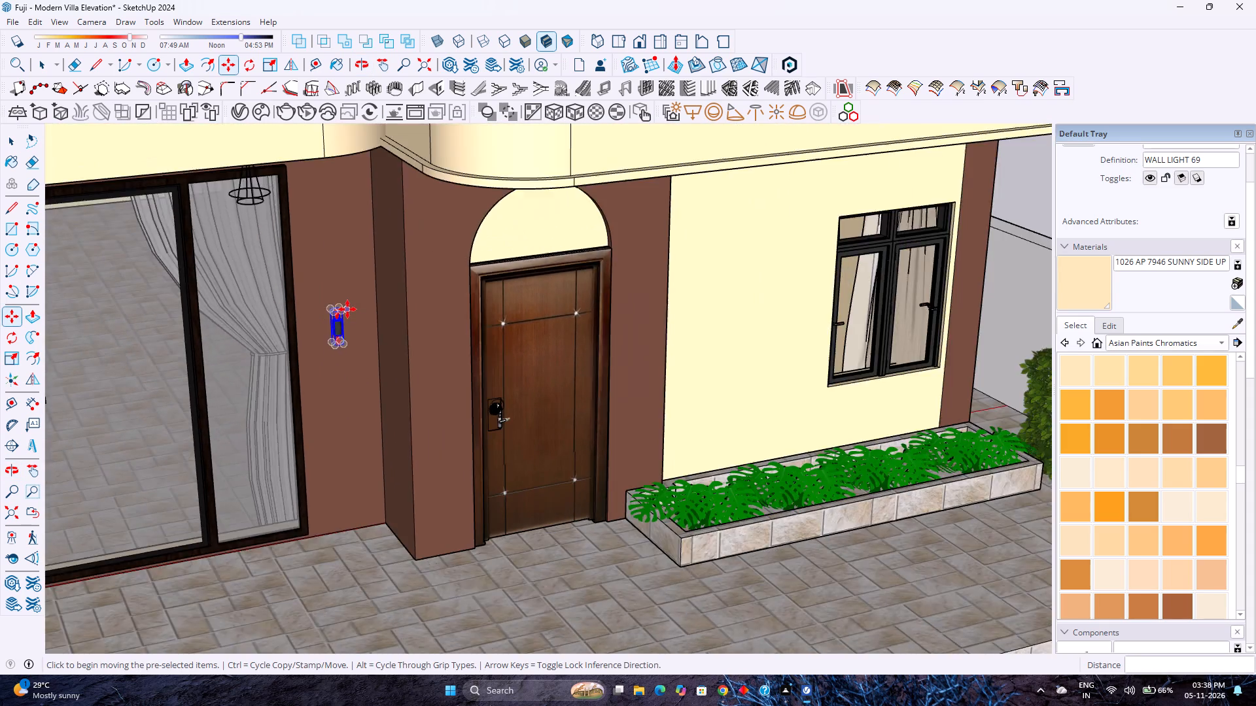
scroll(347, 309, "down", 4)
middle_click_drag(309, 429, 467, 516, "shift")
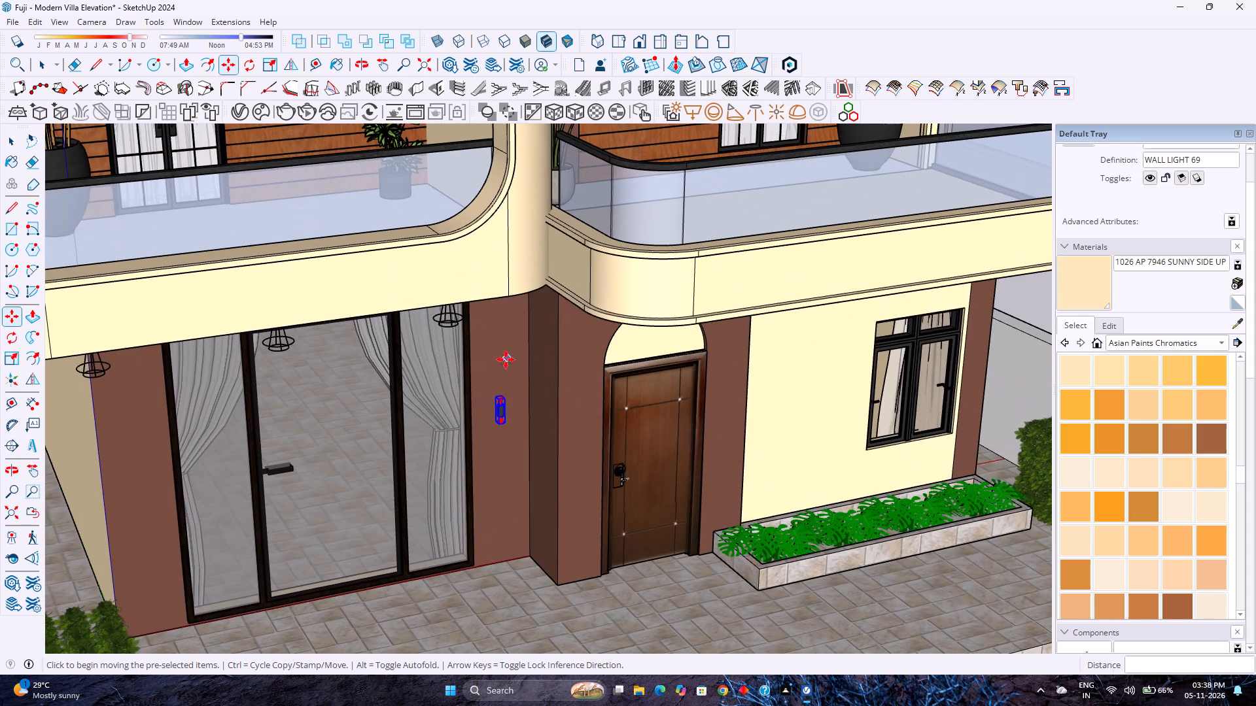
scroll(501, 378, "up", 6)
left_click(496, 404)
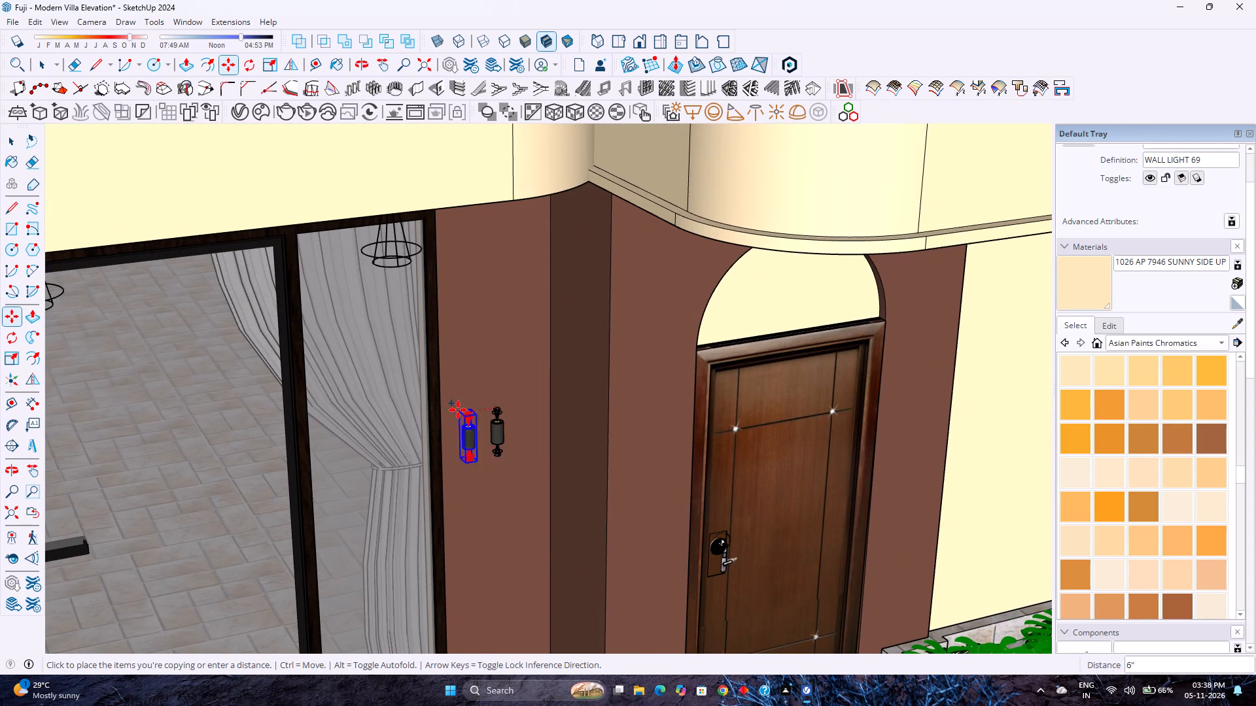
scroll(406, 425, "down", 4)
scroll(279, 437, "down", 1, "shift")
middle_click_drag(279, 437, 680, 394, "shift")
middle_click(681, 394, "shift")
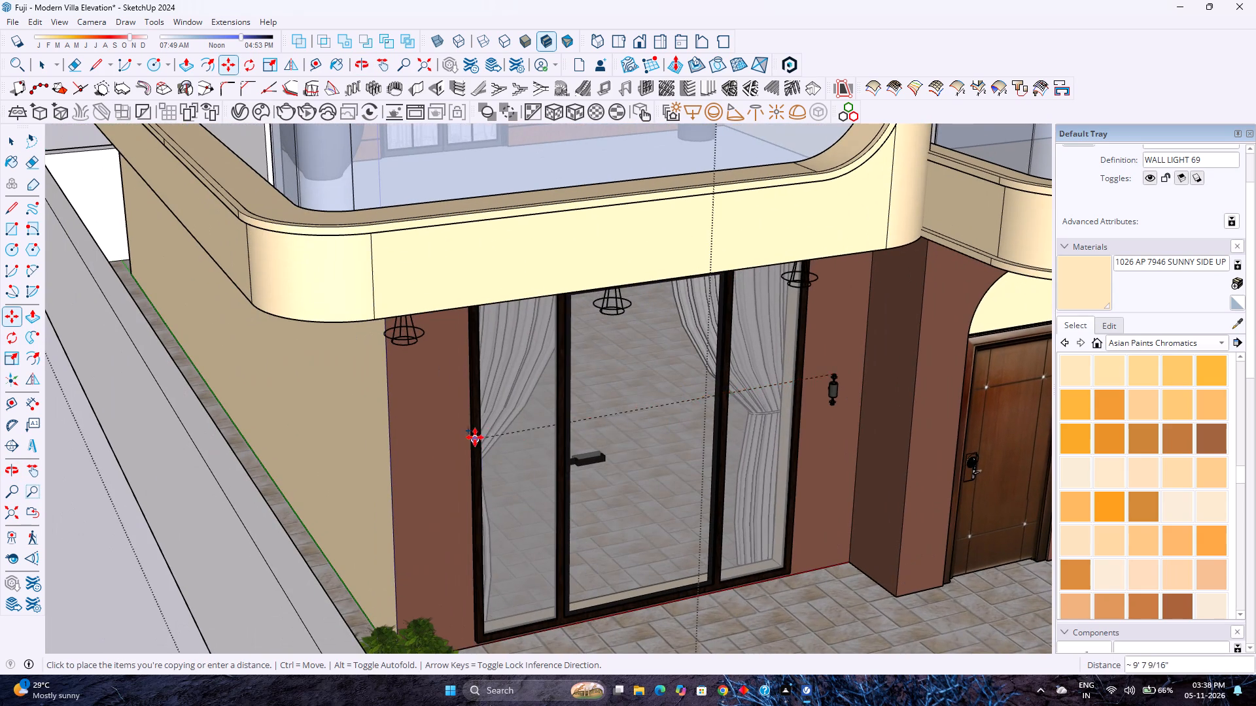
left_click(433, 437)
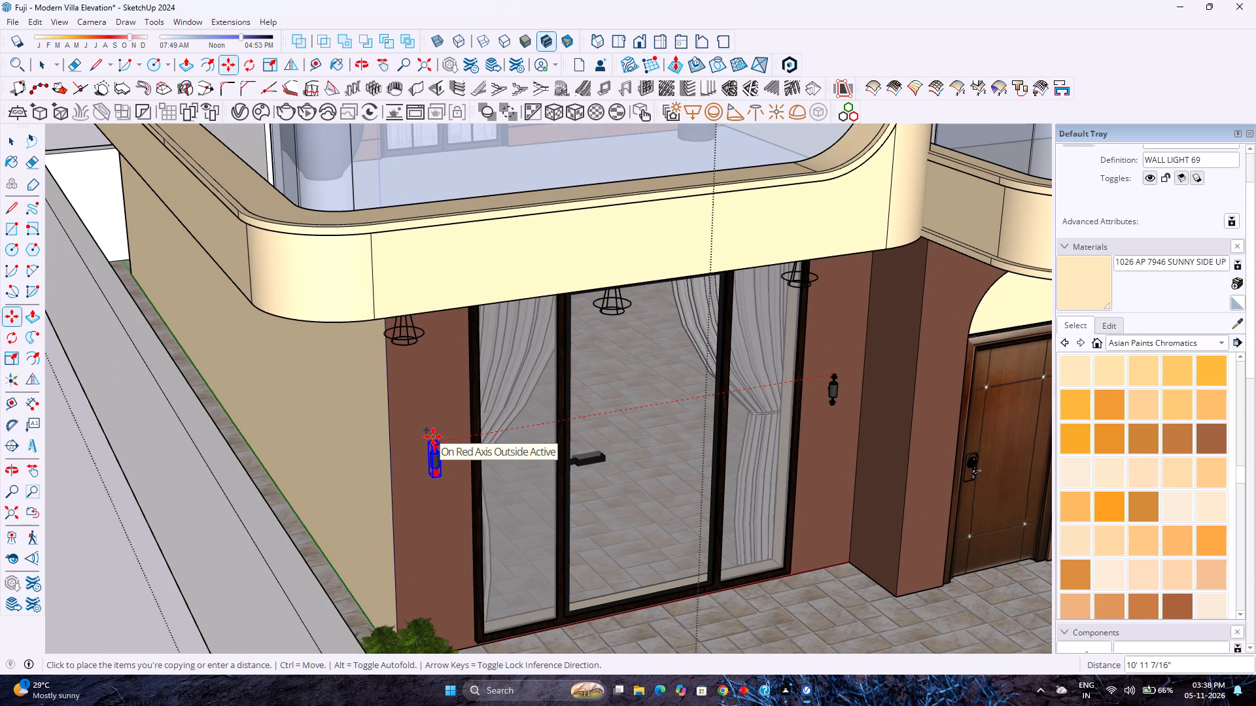
Copy the wall light about 20' 5" up onto the wood-clad wall beside the first-floor balcony door.
scroll(508, 481, "down", 5)
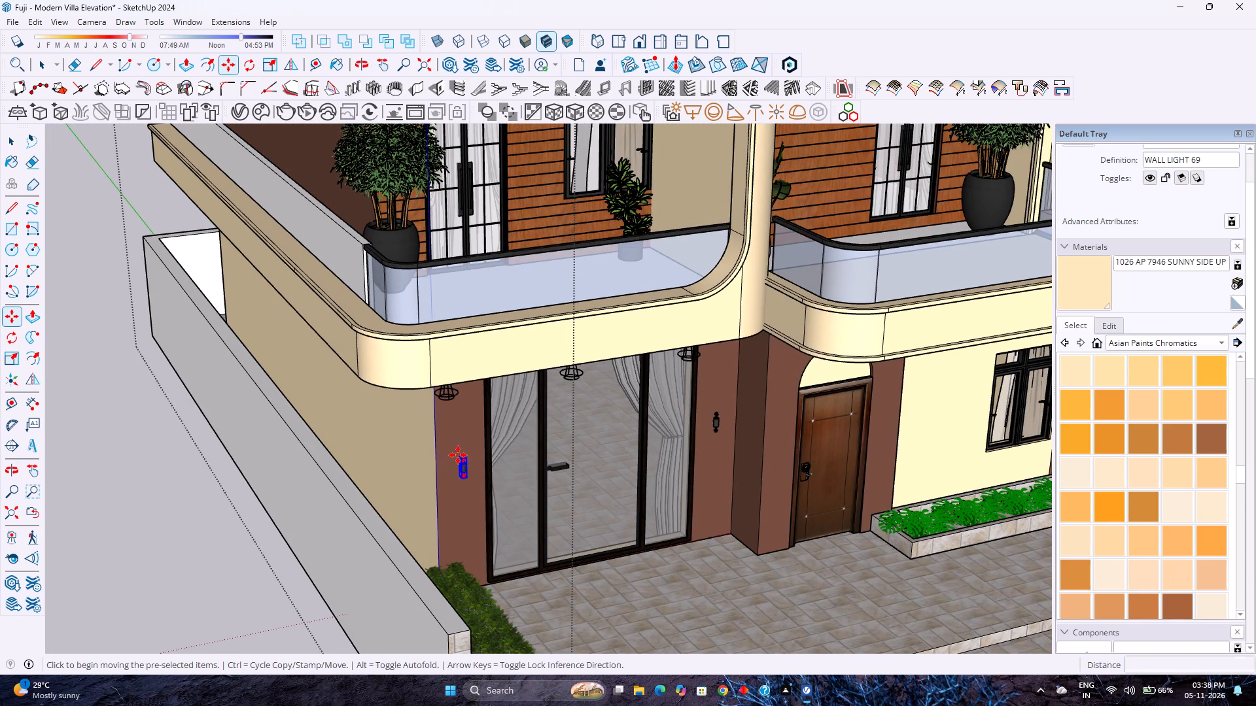
left_click(458, 455)
scroll(522, 430, "down", 5)
middle_click_drag(593, 401, 675, 563, "shift")
middle_click(675, 563, "shift")
middle_click_drag(703, 518, 489, 461)
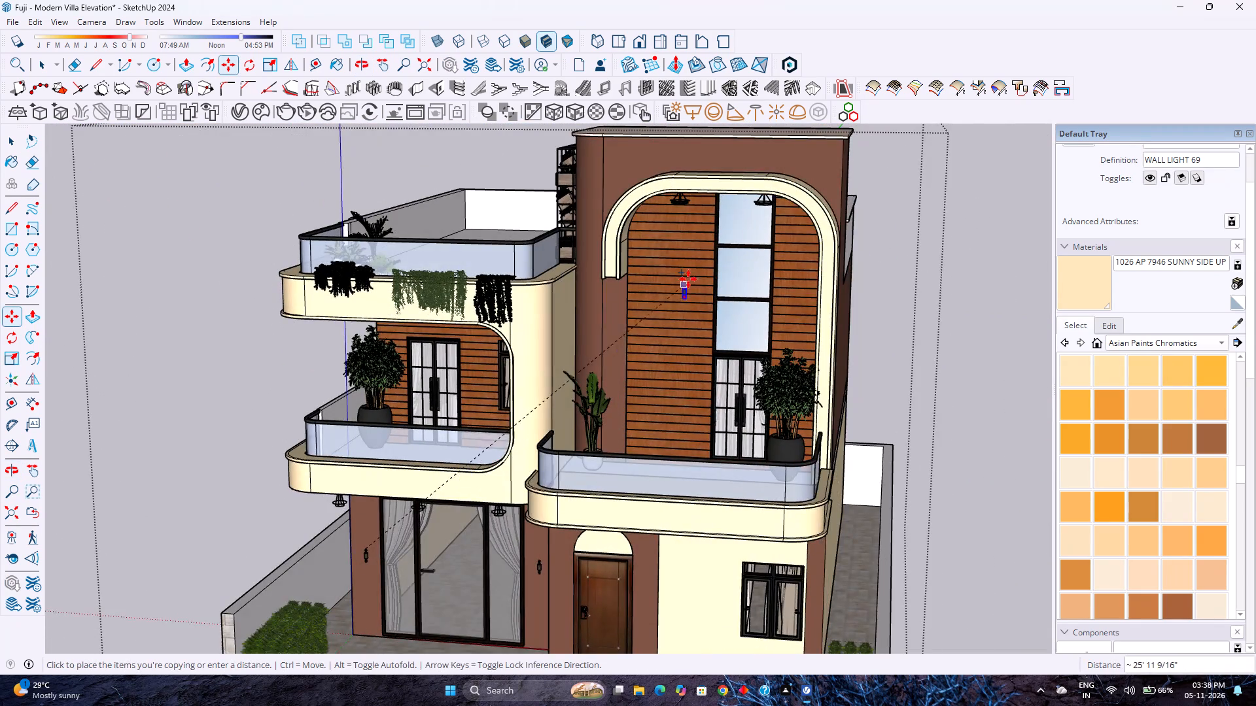
scroll(657, 308, "up", 3)
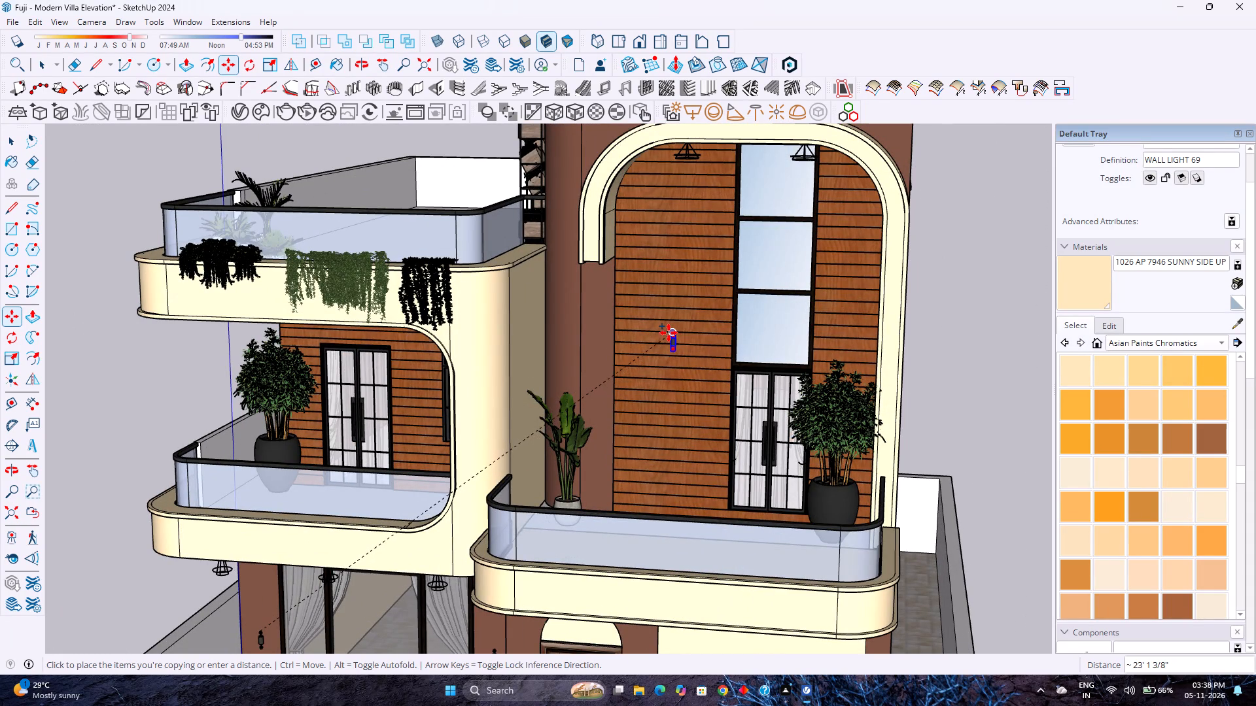
left_click(663, 450)
Copy the balcony wall light about 9' 6 11/16" straight up the wood-clad wall along the blue axis.
scroll(671, 444, "up", 3)
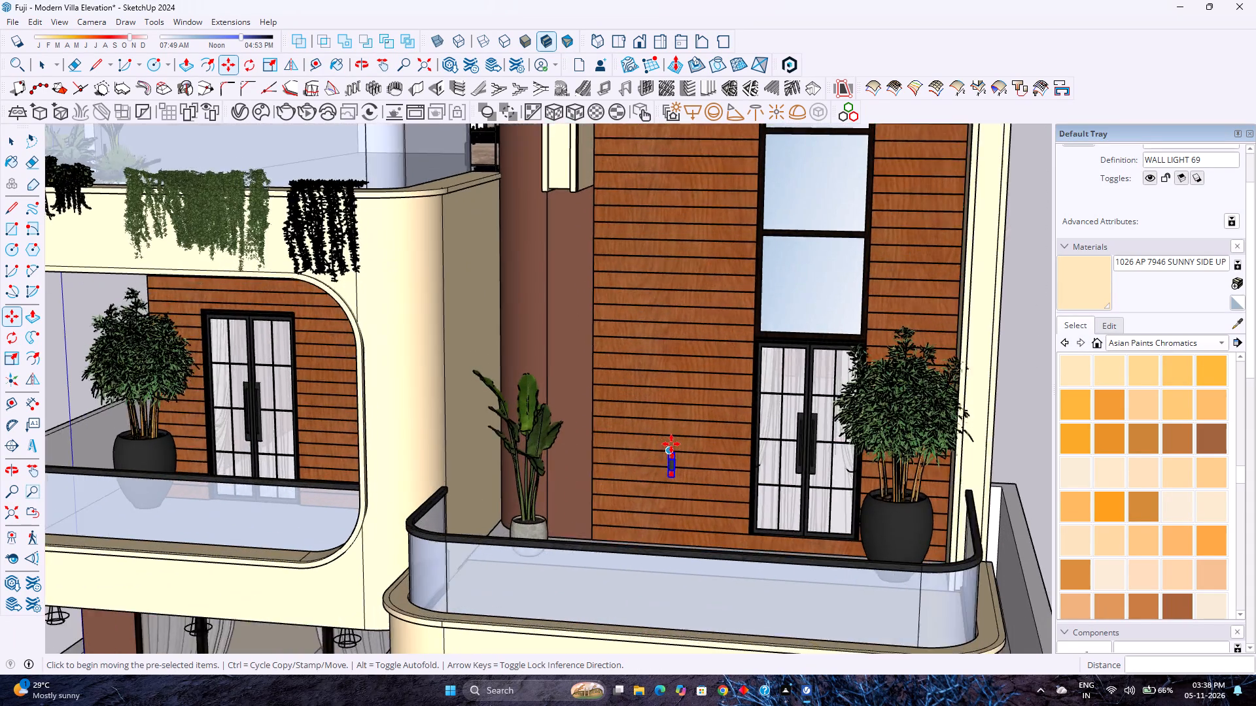
scroll(671, 444, "up", 11)
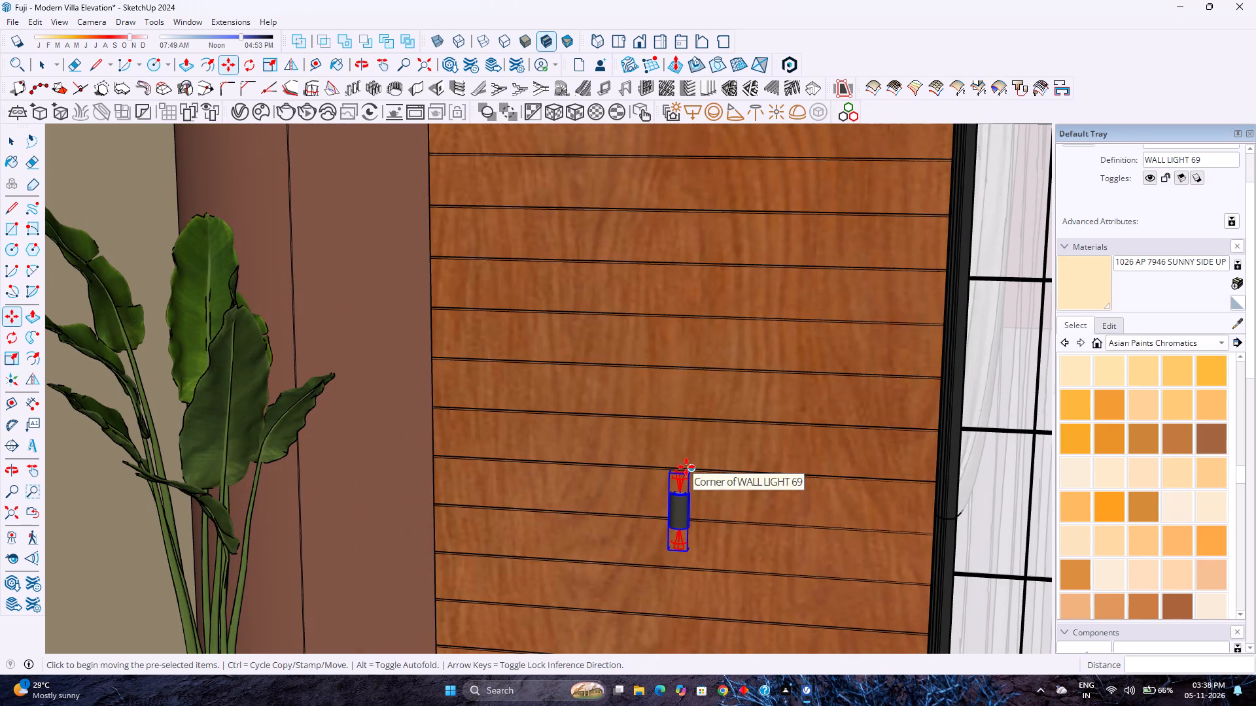
left_click(686, 467)
scroll(686, 339, "down", 13)
middle_click_drag(698, 282, 698, 283, "shift")
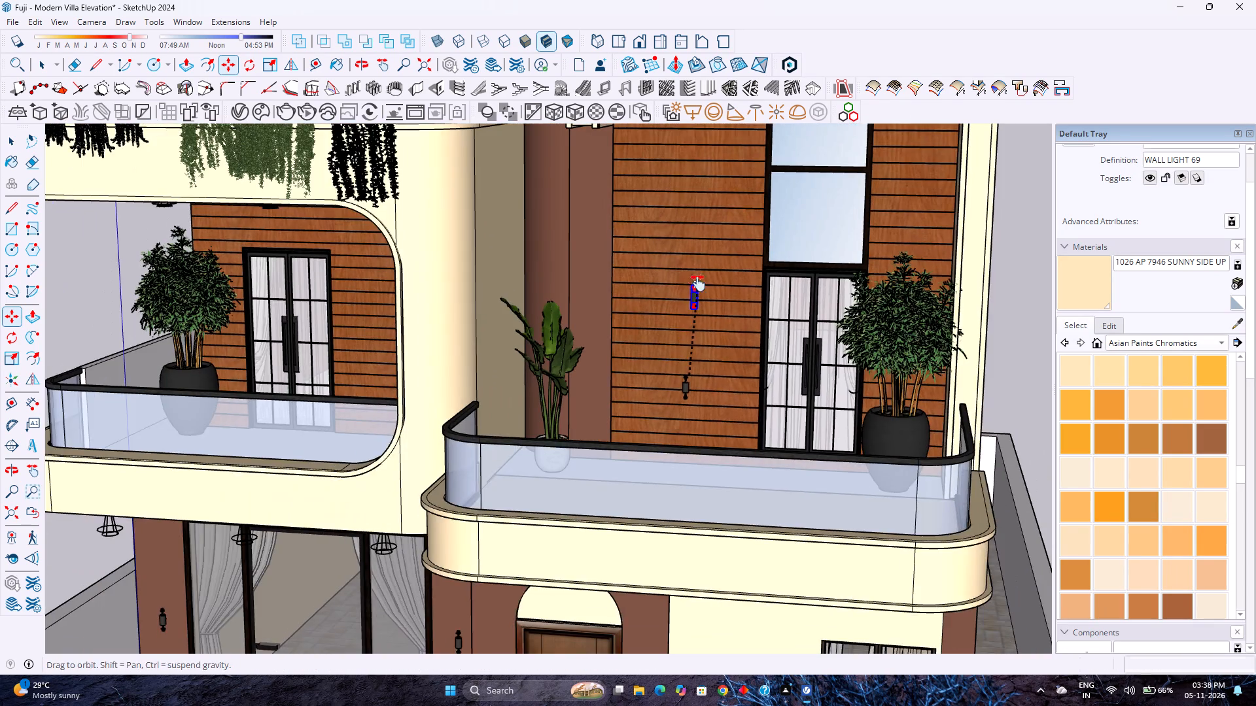
middle_click_drag(698, 283, 679, 461, "shift")
middle_click_drag(679, 469, 676, 500, "shift")
middle_click(676, 500, "shift")
key("Up")
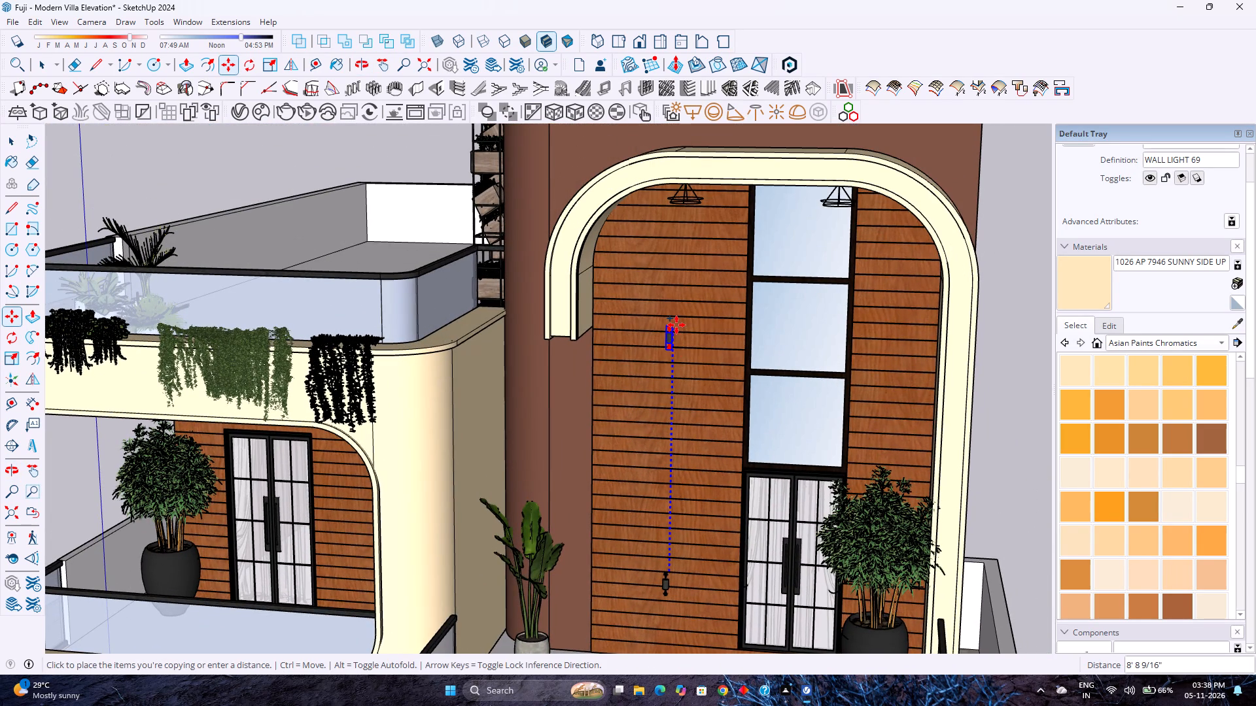
left_click(680, 305)
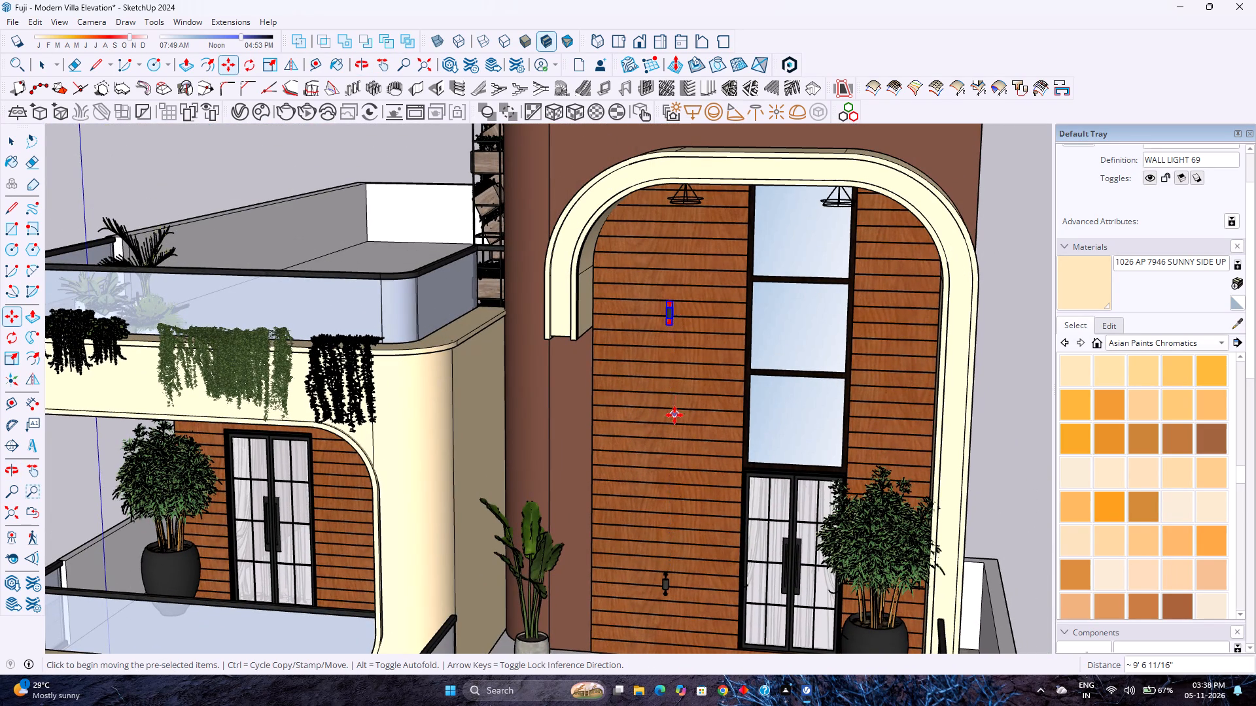
Move the upper wall light about 1' 7 7/16" down along the blue axis and clear the selection.
scroll(674, 415, "down", 4)
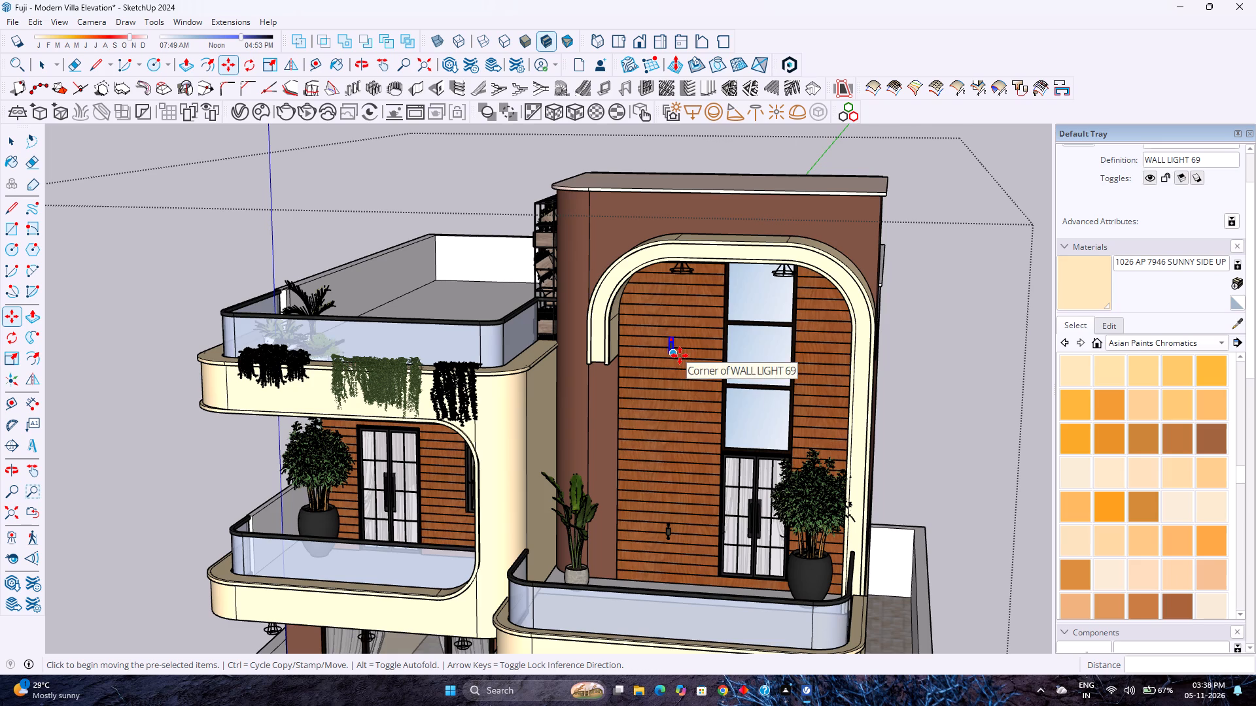
left_click(680, 356)
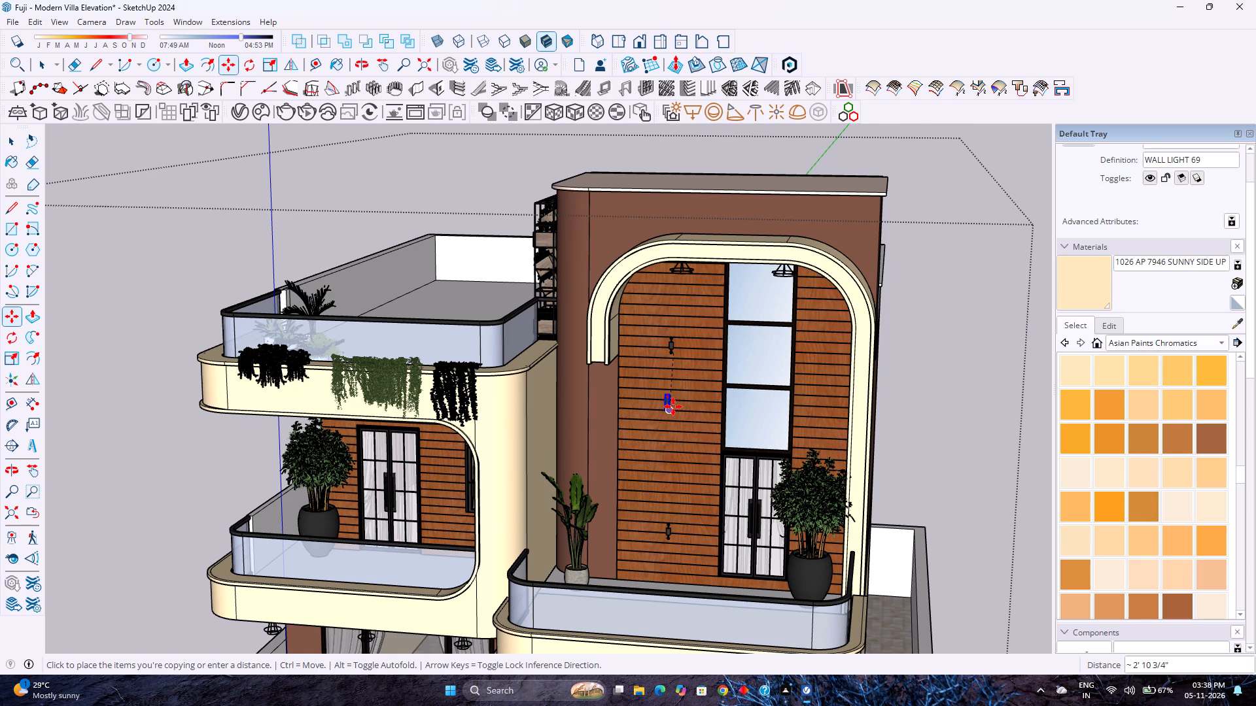
key("Up")
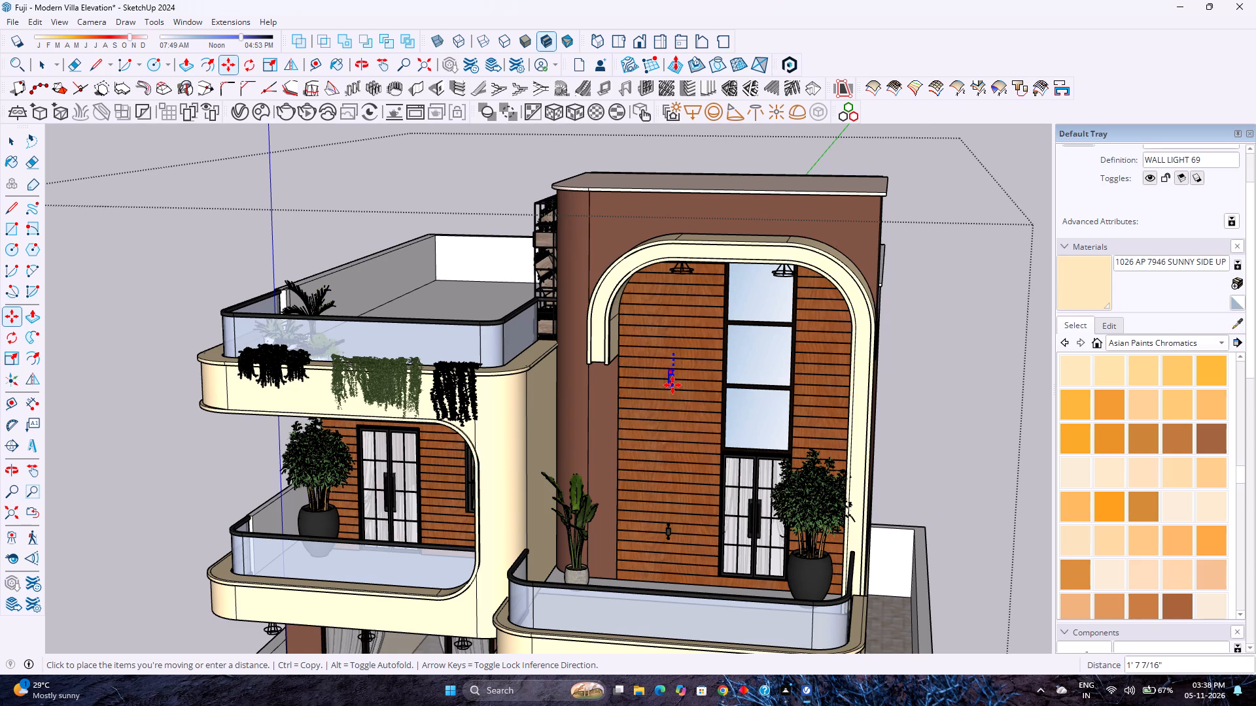
left_click(672, 385)
key("space")
scroll(679, 420, "down", 3)
key("Escape")
Save the model with the villa's whole front elevation in view.
scroll(675, 413, "down", 4)
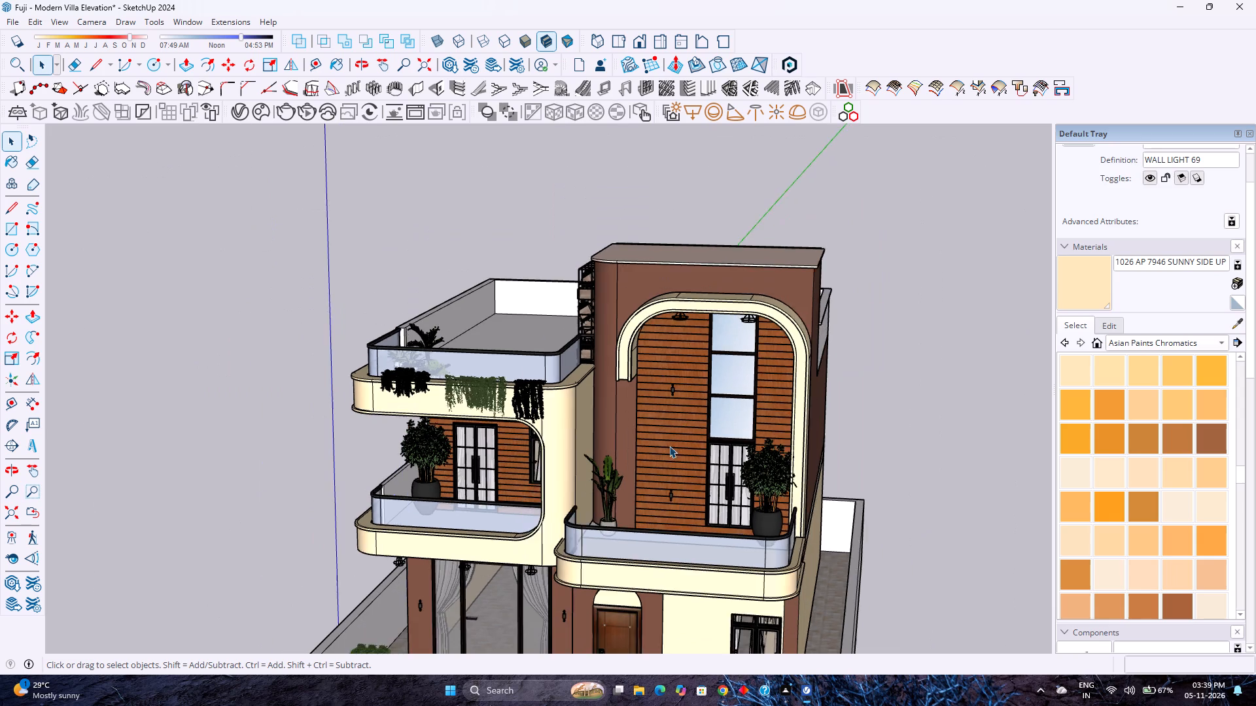
middle_click_drag(668, 450, 669, 378)
middle_click(671, 374)
middle_click(671, 373)
scroll(687, 371, "down", 5)
middle_click_drag(659, 422, 708, 419)
left_click(789, 415)
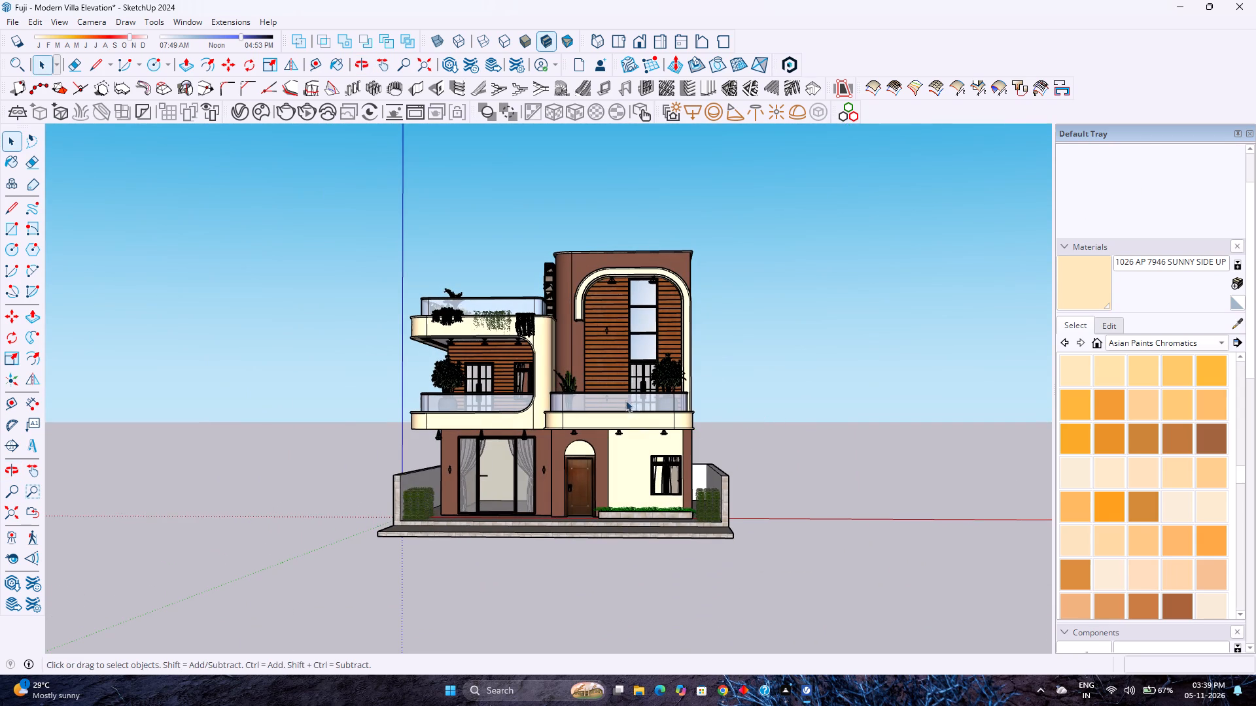
middle_click_drag(618, 395, 679, 406, "shift")
middle_click(679, 406, "shift")
scroll(660, 401, "up", 3)
key("ctrl+s")
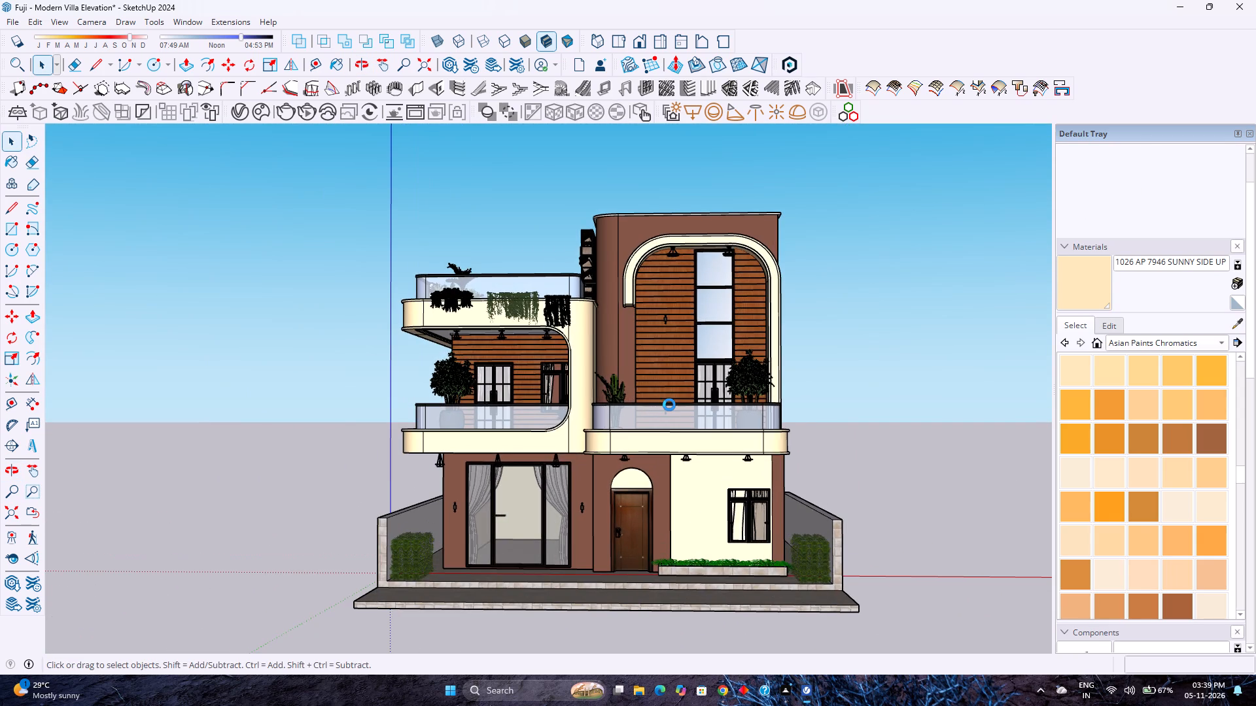
Set the camera to the standard Front view with the whole villa elevation, boundary walls and front steps framed for rendering.
middle_click_drag(735, 390, 682, 394, "shift")
middle_click(682, 394, "shift")
scroll(682, 394, "down", 1)
scroll(724, 390, "up", 2)
middle_click_drag(772, 404, 750, 402, "shift")
middle_click_drag(744, 401, 689, 395, "shift")
middle_click(689, 395, "shift")
middle_click_drag(646, 403, 676, 398, "shift")
scroll(668, 397, "up", 1)
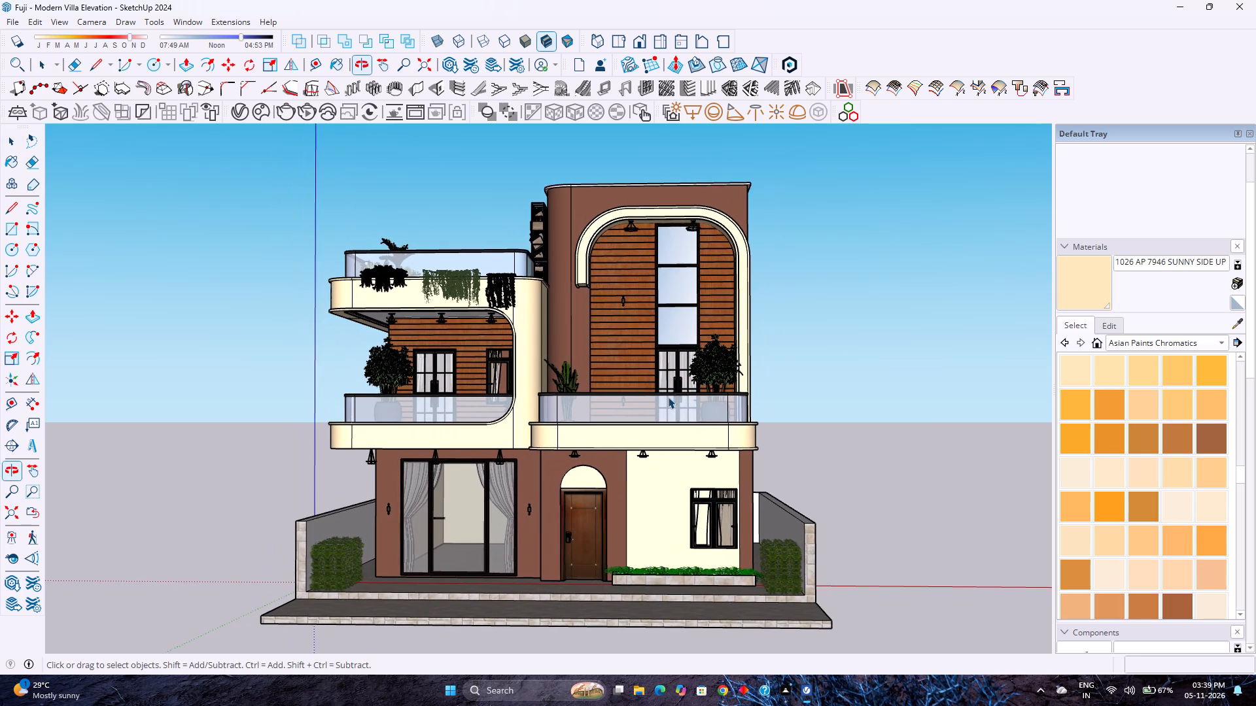
middle_click_drag(667, 397, 674, 397, "shift")
middle_click(674, 397, "shift")
left_click(637, 48)
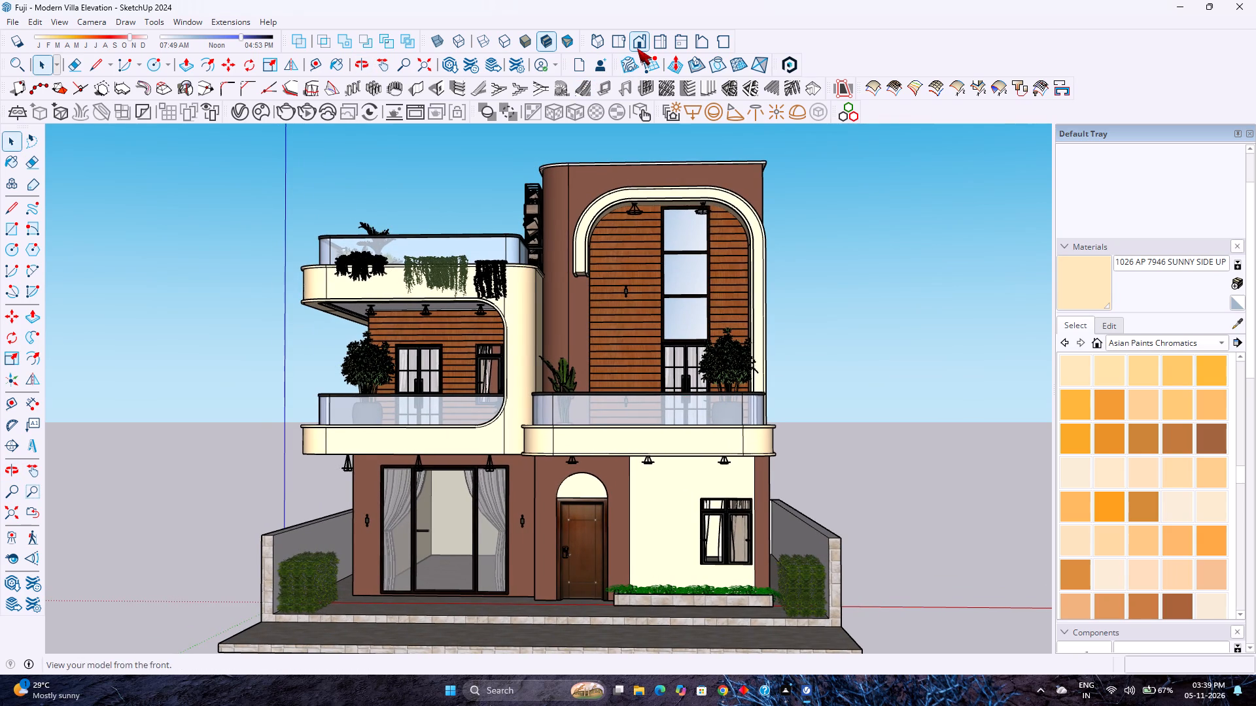
scroll(536, 463, "up", 1, "shift")
middle_click_drag(536, 463, 548, 429, "shift")
middle_click(548, 429, "shift")
scroll(549, 429, "down", 1)
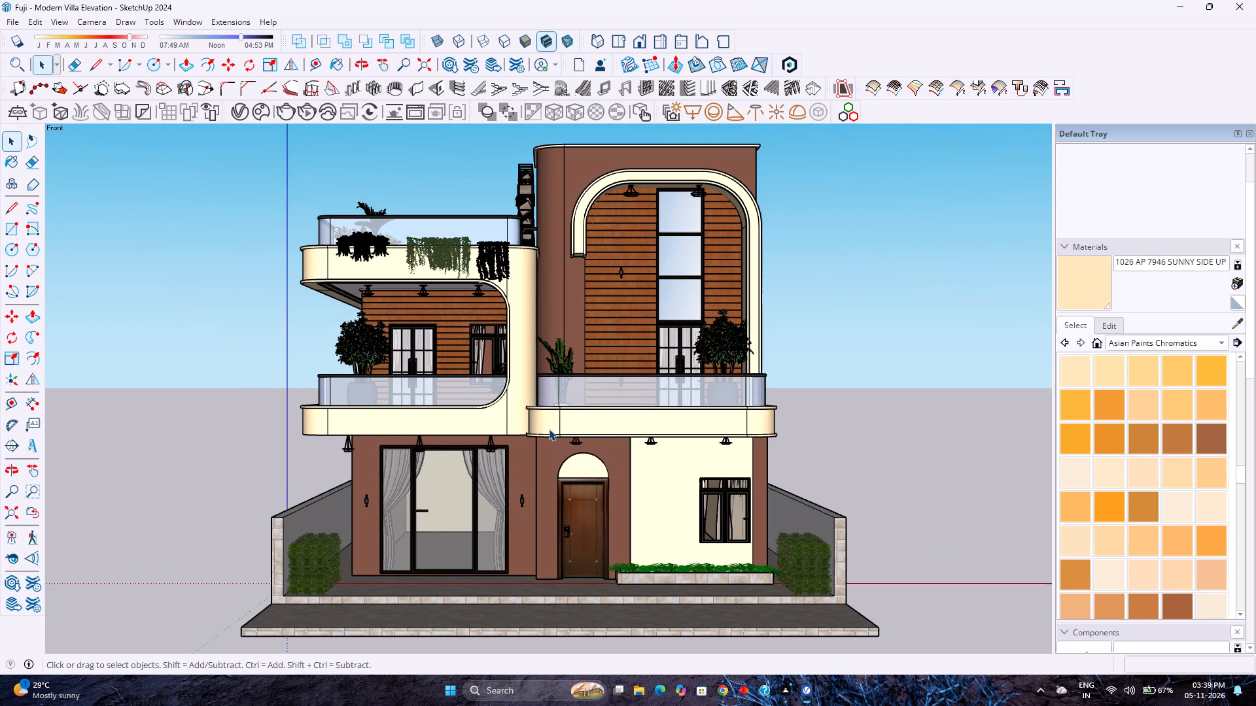
middle_click_drag(542, 427, 542, 433, "shift")
middle_click(542, 433, "shift")
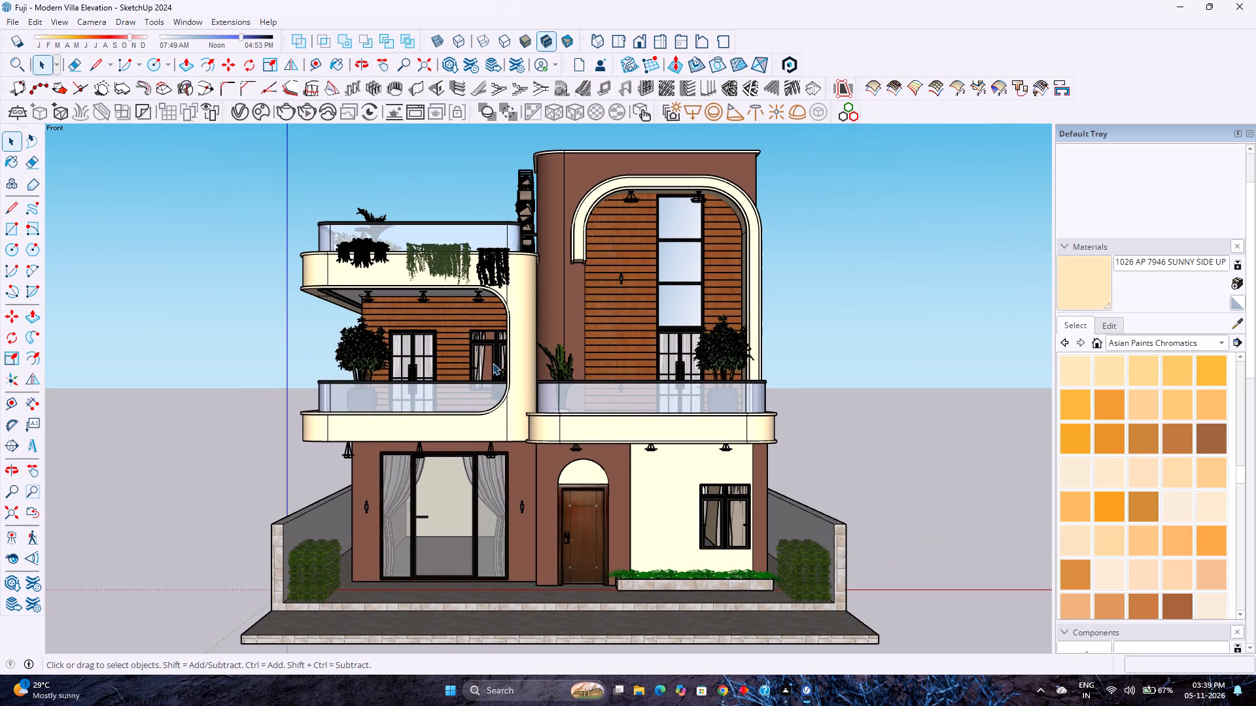
Start a V-Ray production render of the villa's front view.
left_click(237, 111)
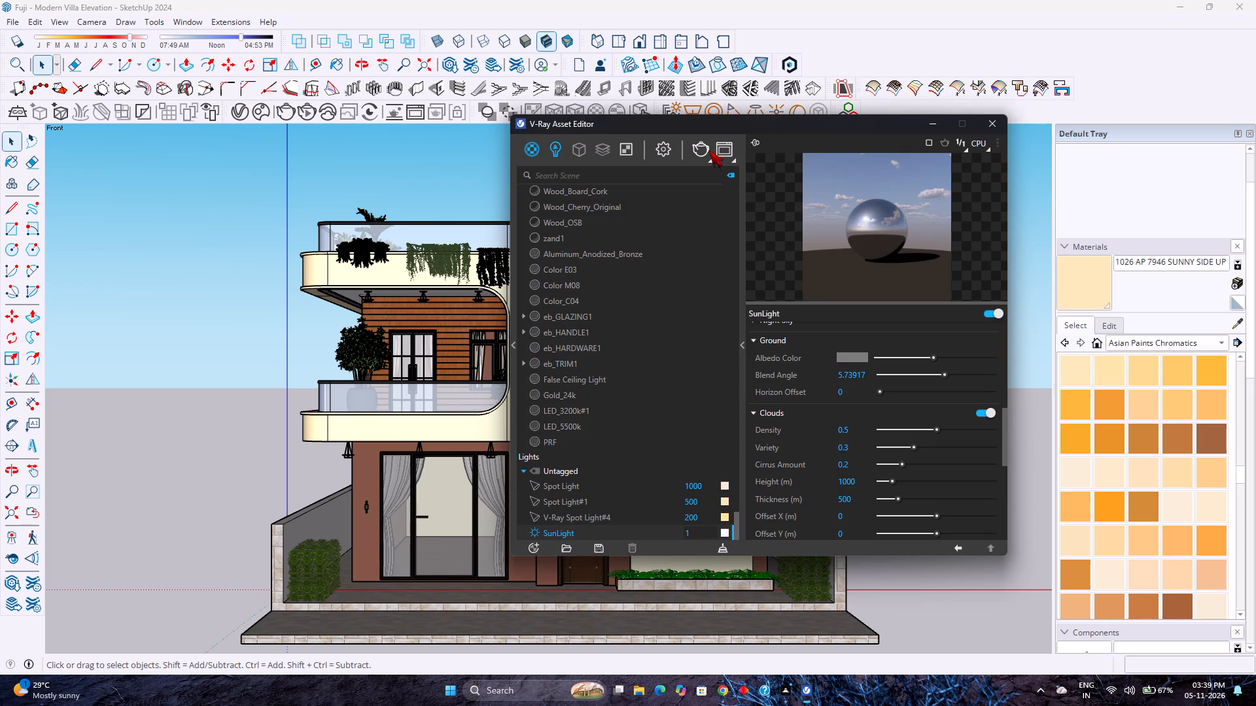
left_click(985, 118)
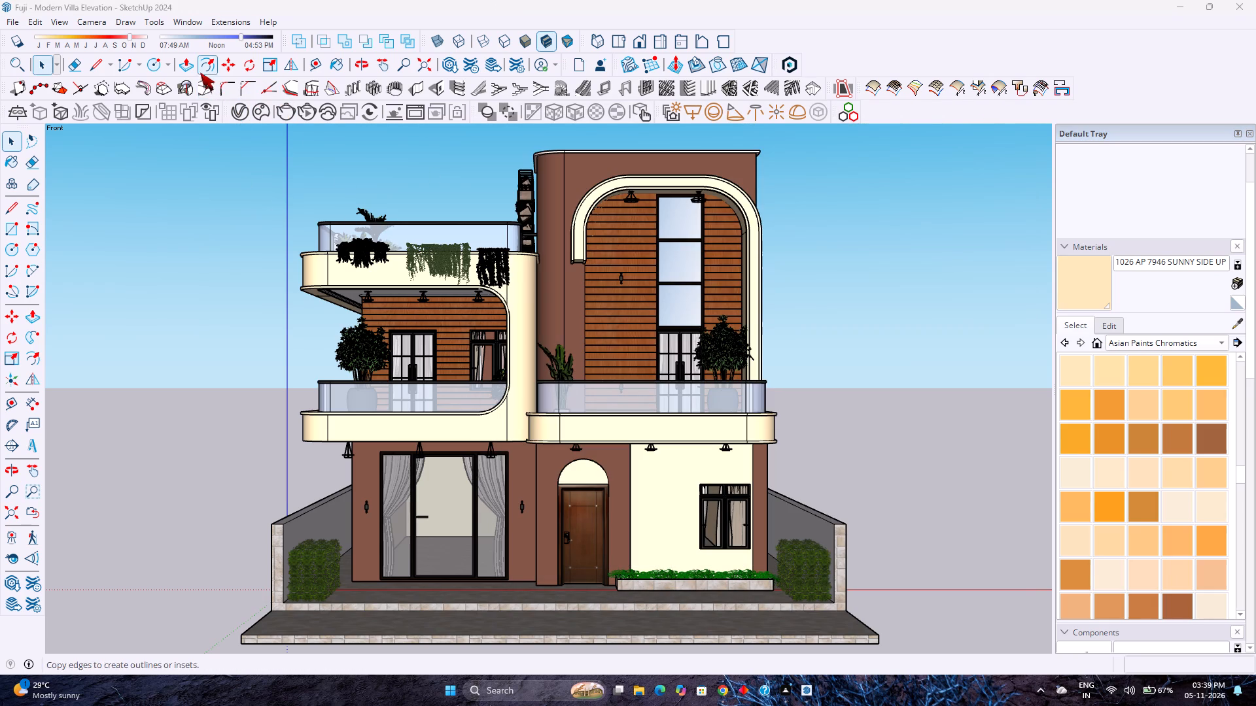
left_click(291, 112)
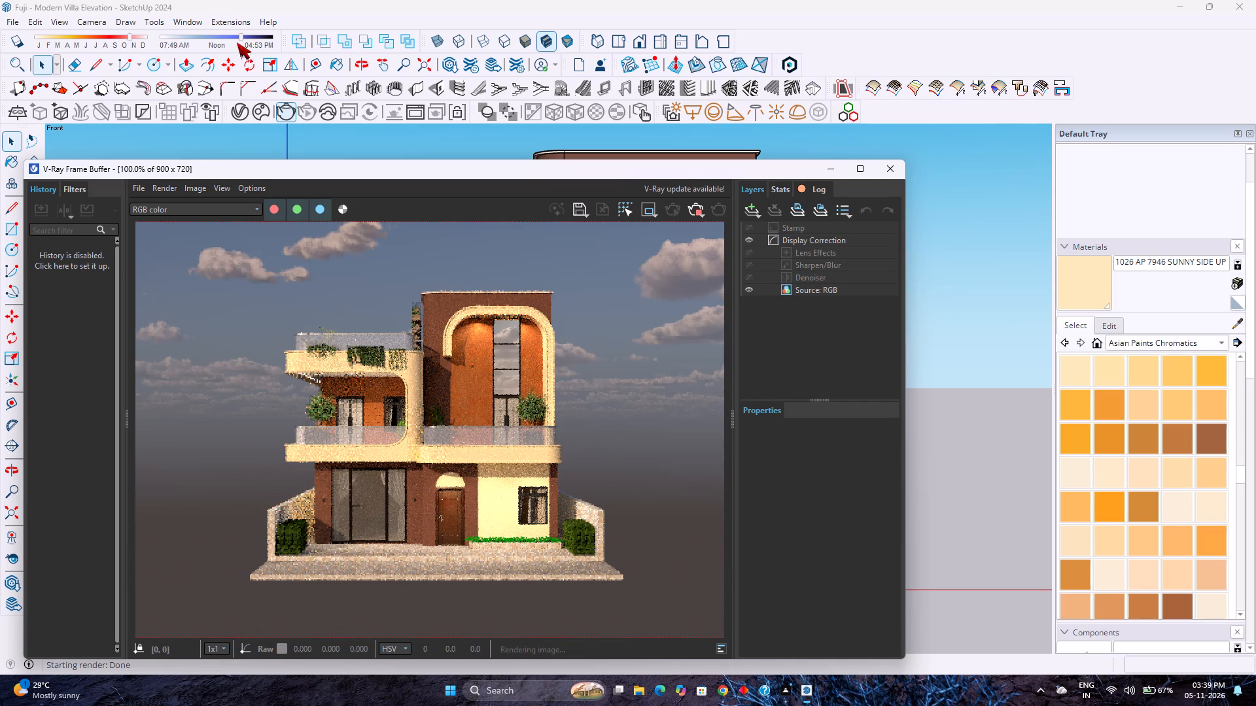
Shift the shadow time to late afternoon, close to 04:53 PM, and stop and dismiss the running render.
left_click_drag(242, 38, 260, 44)
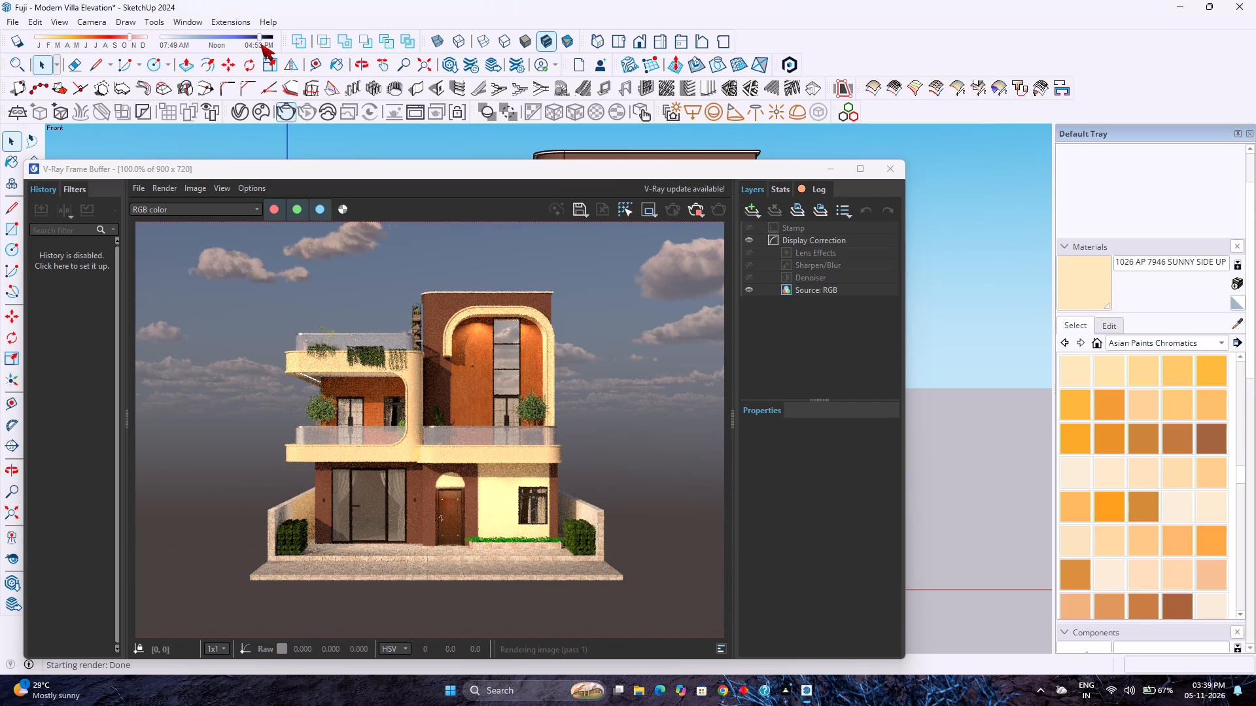
left_click(700, 206)
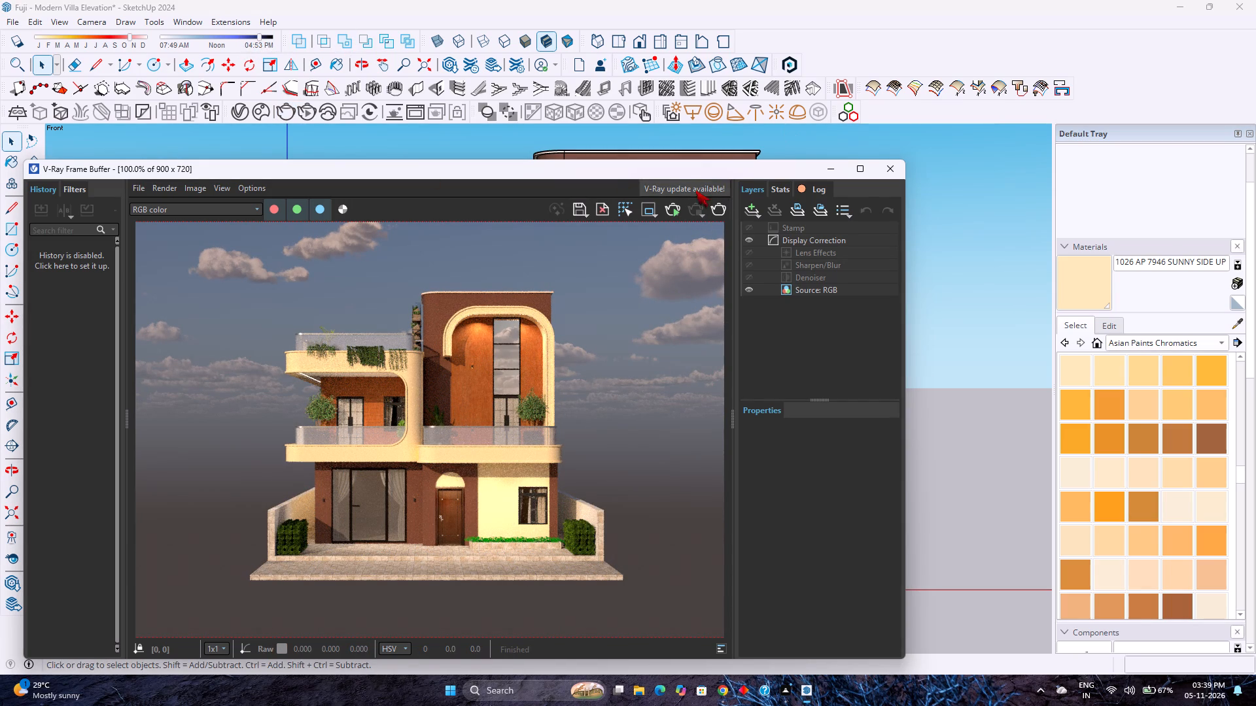
left_click(892, 169)
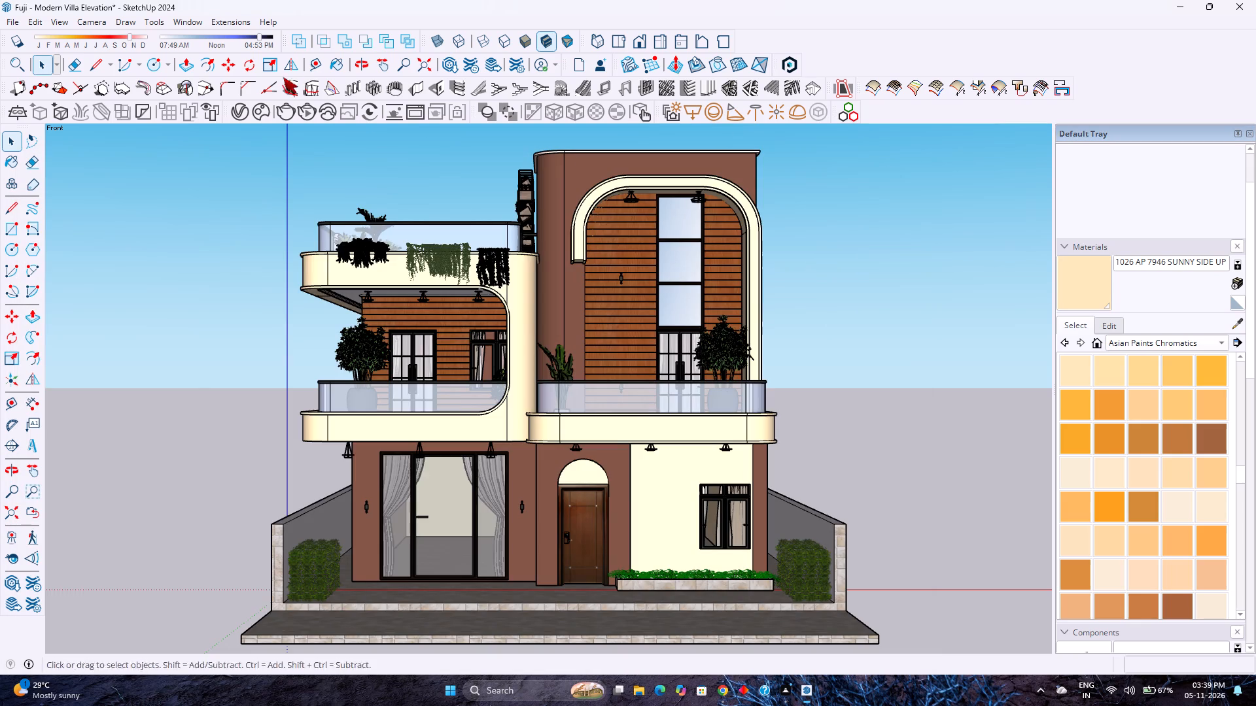
Start an interactive V-Ray render of the front view with the late-afternoon sun.
left_click(307, 106)
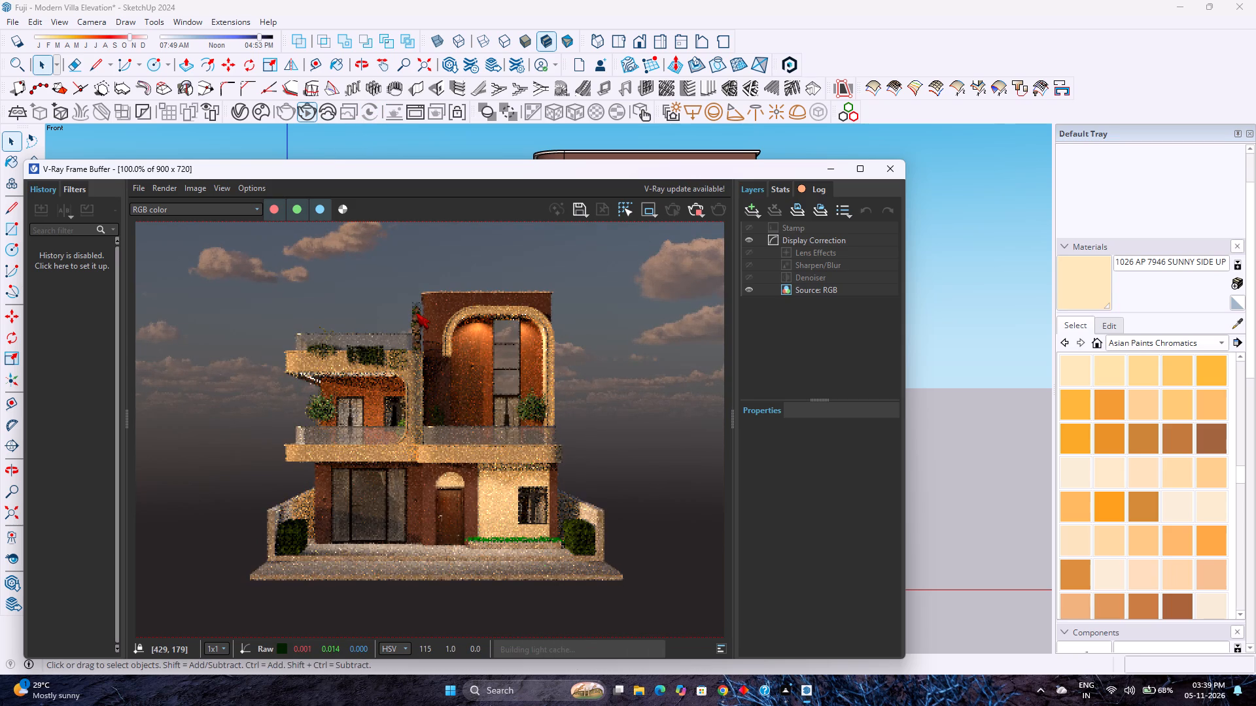
scroll(416, 312, "down", 1)
scroll(411, 358, "up", 1)
scroll(411, 358, "down", 1)
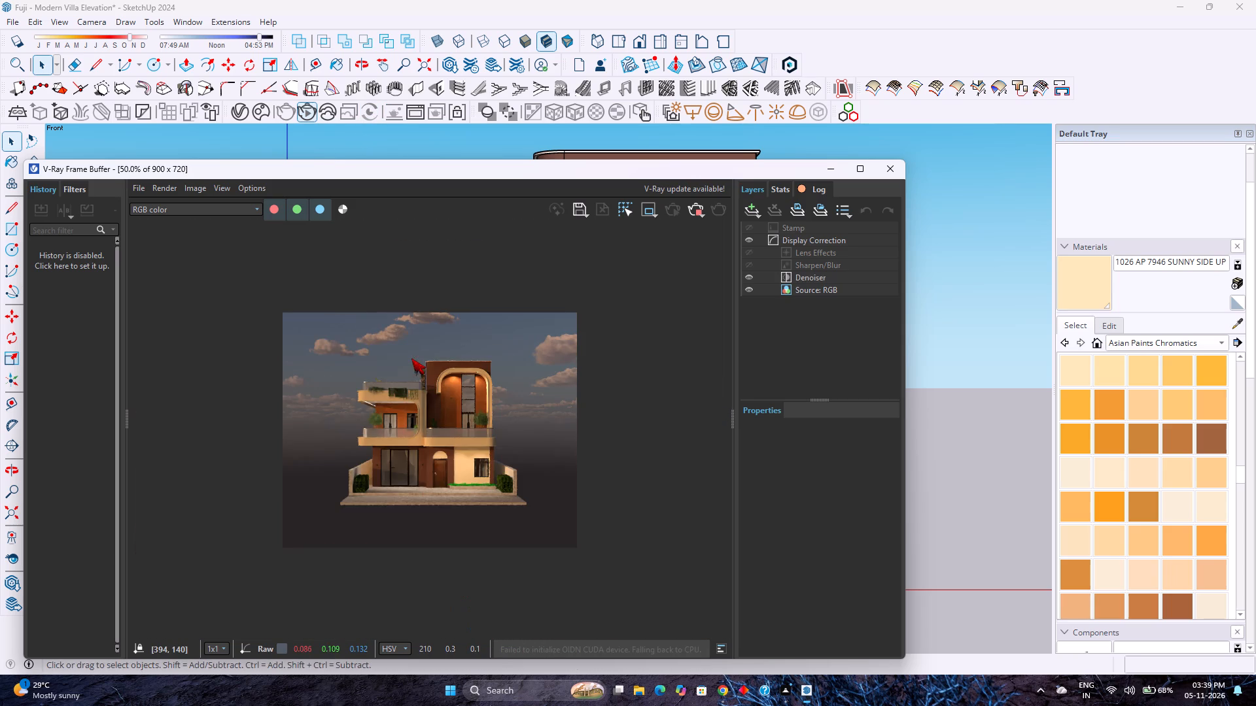
Set the intensity units of V-Ray Spot Light#4 to Radiance (W/m^2/sr).
left_click(234, 107)
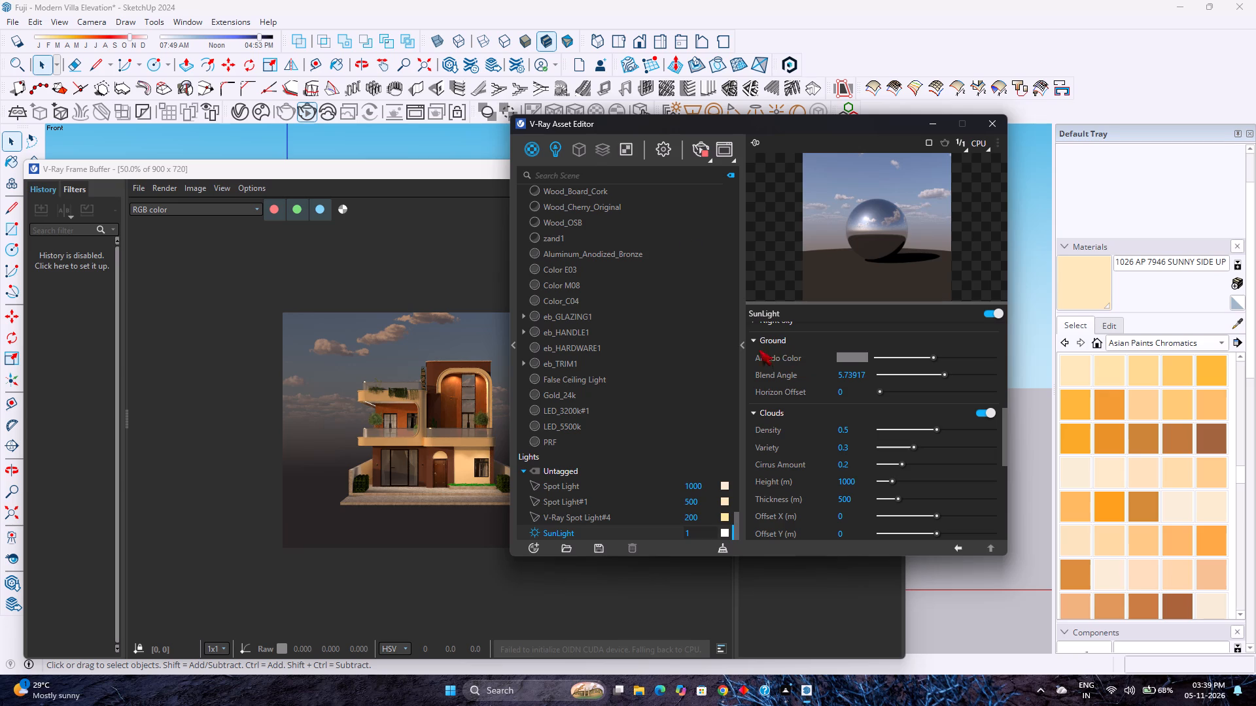
left_click(560, 148)
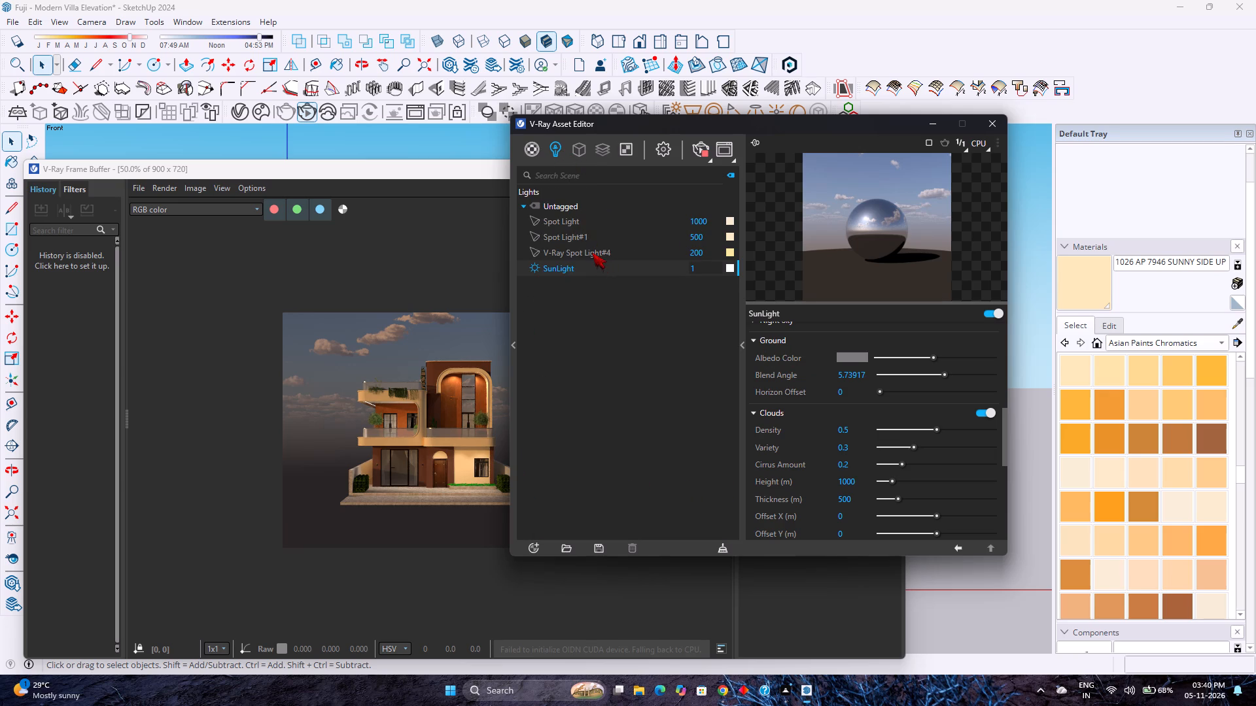
left_click(592, 252)
left_click(863, 385)
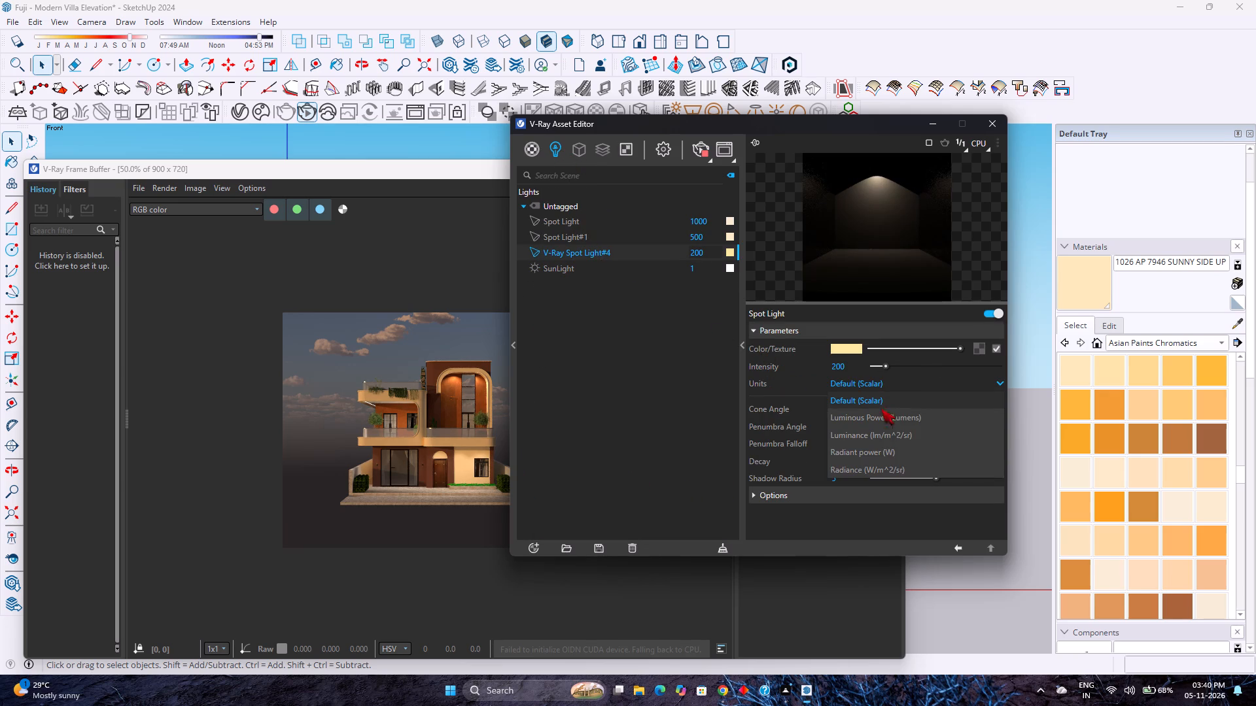
left_click(881, 467)
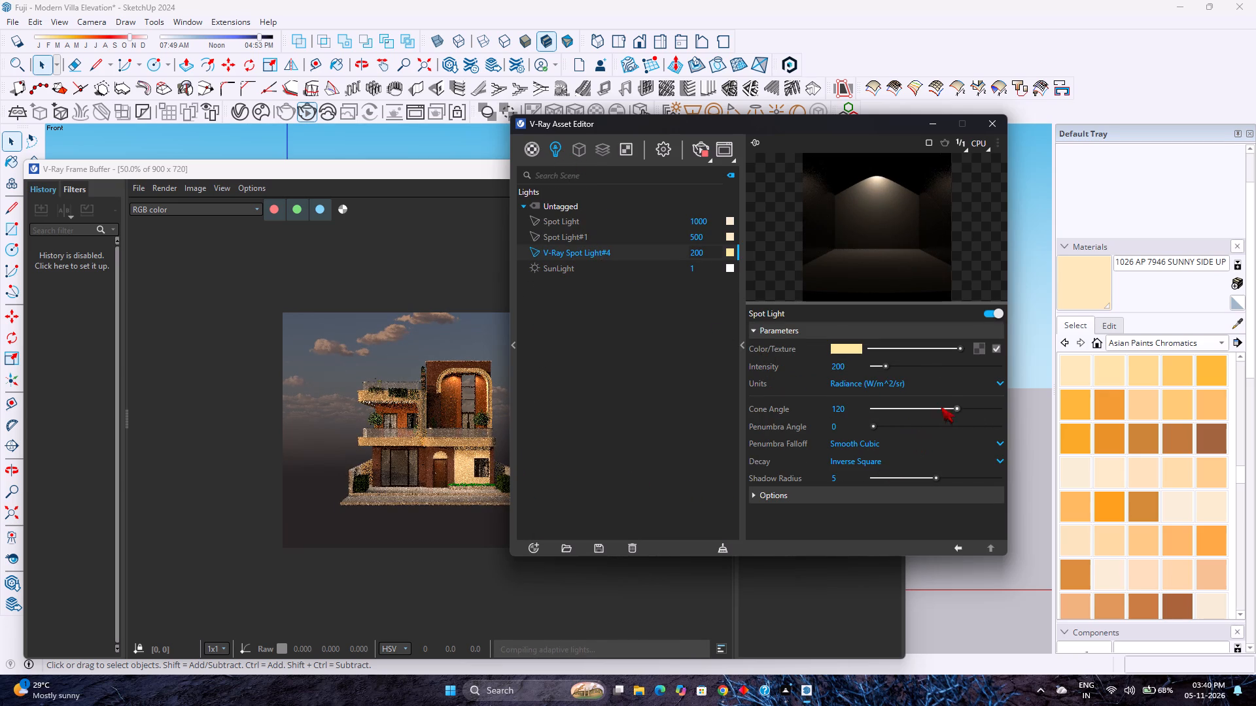
Set the cone angle of V-Ray Spot Light#4 to 75.
left_click_drag(956, 406, 943, 412)
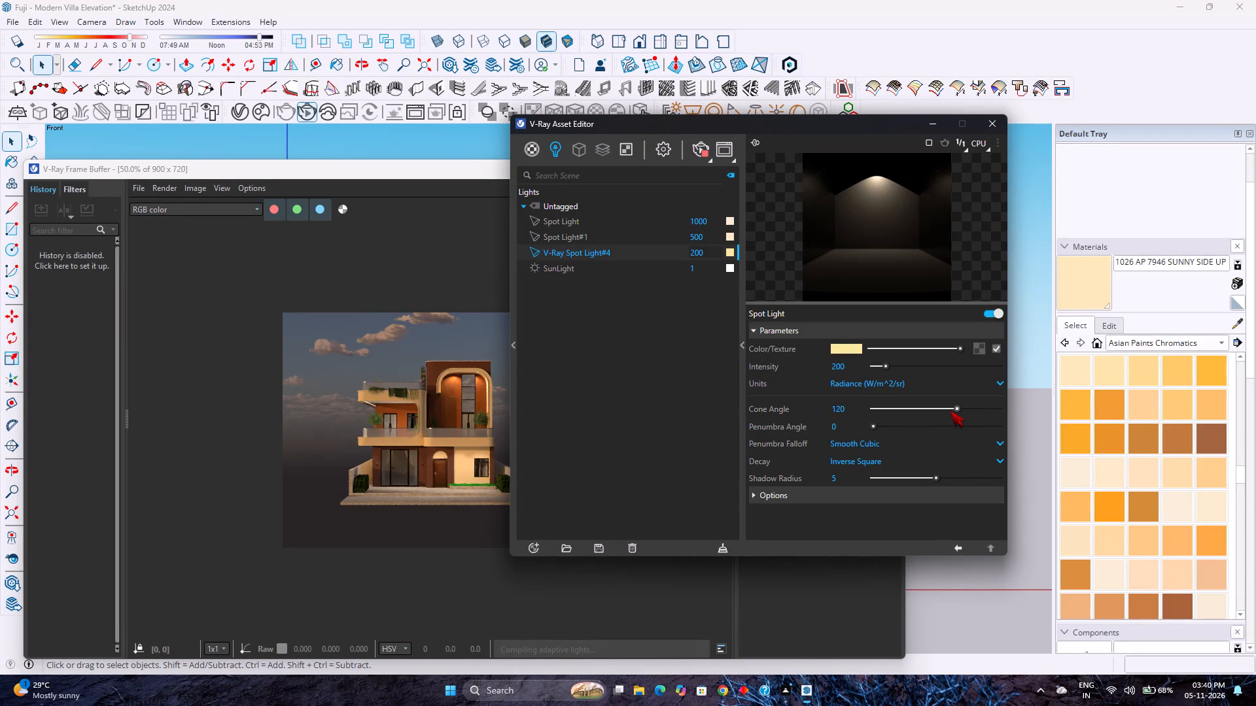
left_click(951, 411)
left_click(930, 410)
left_click_drag(853, 406, 826, 411)
left_click_drag(857, 406, 824, 406)
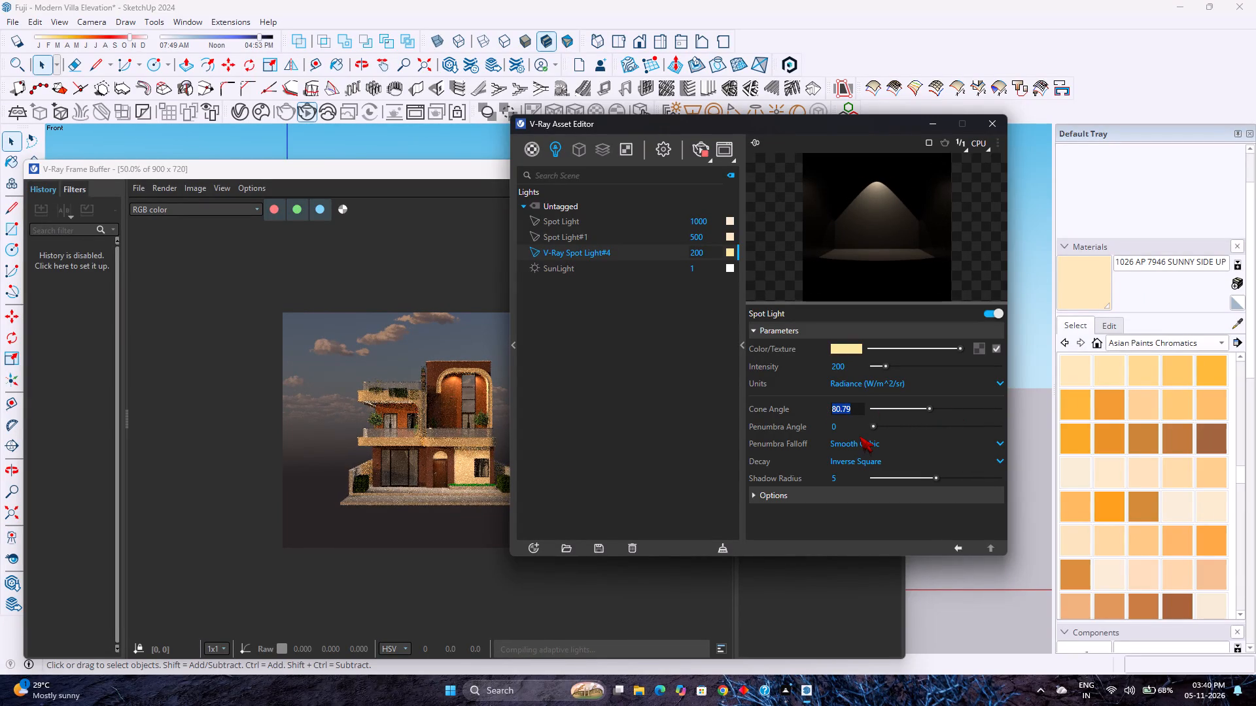
type("75")
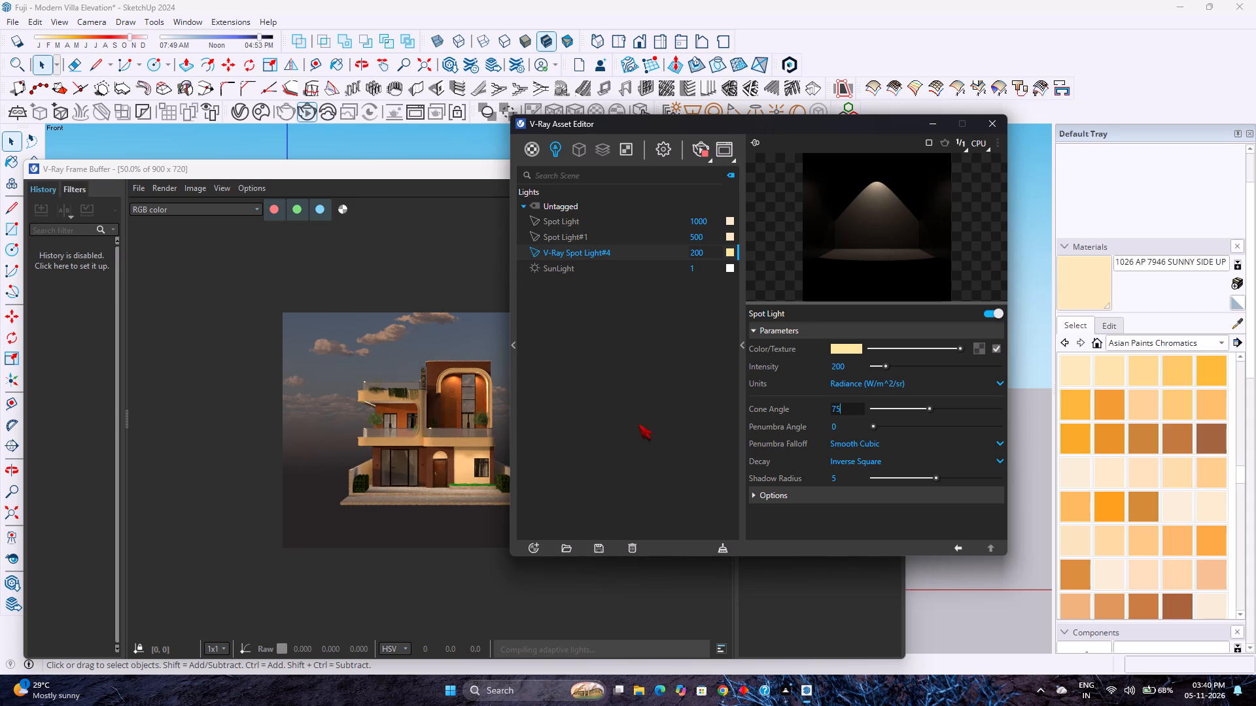
Set the intensity units of V-Ray Spot Light#4 to Radiant power (W).
left_click(883, 384)
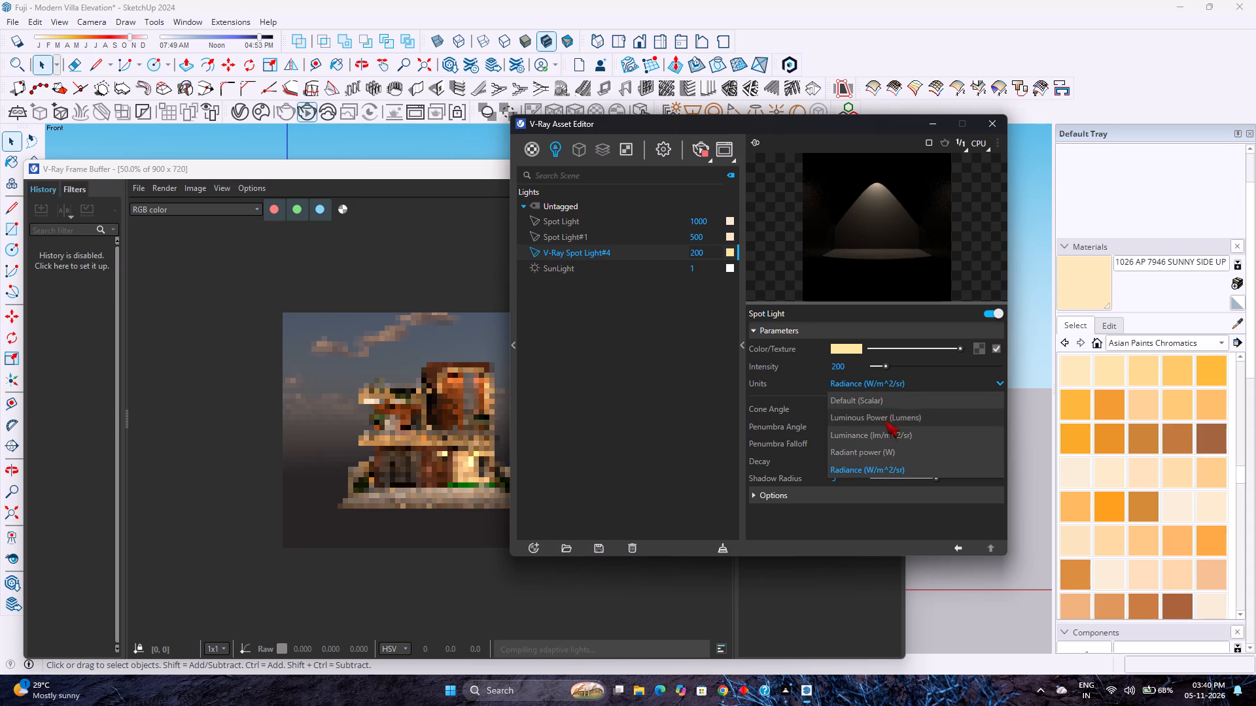
left_click(886, 446)
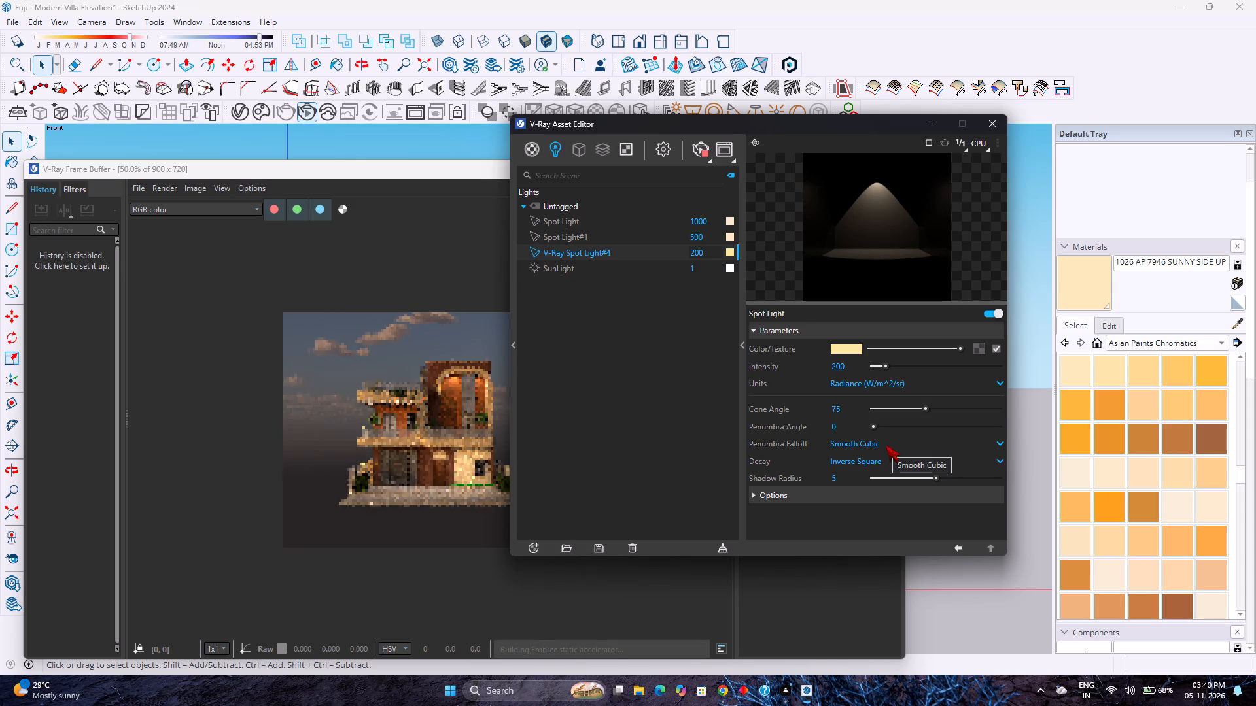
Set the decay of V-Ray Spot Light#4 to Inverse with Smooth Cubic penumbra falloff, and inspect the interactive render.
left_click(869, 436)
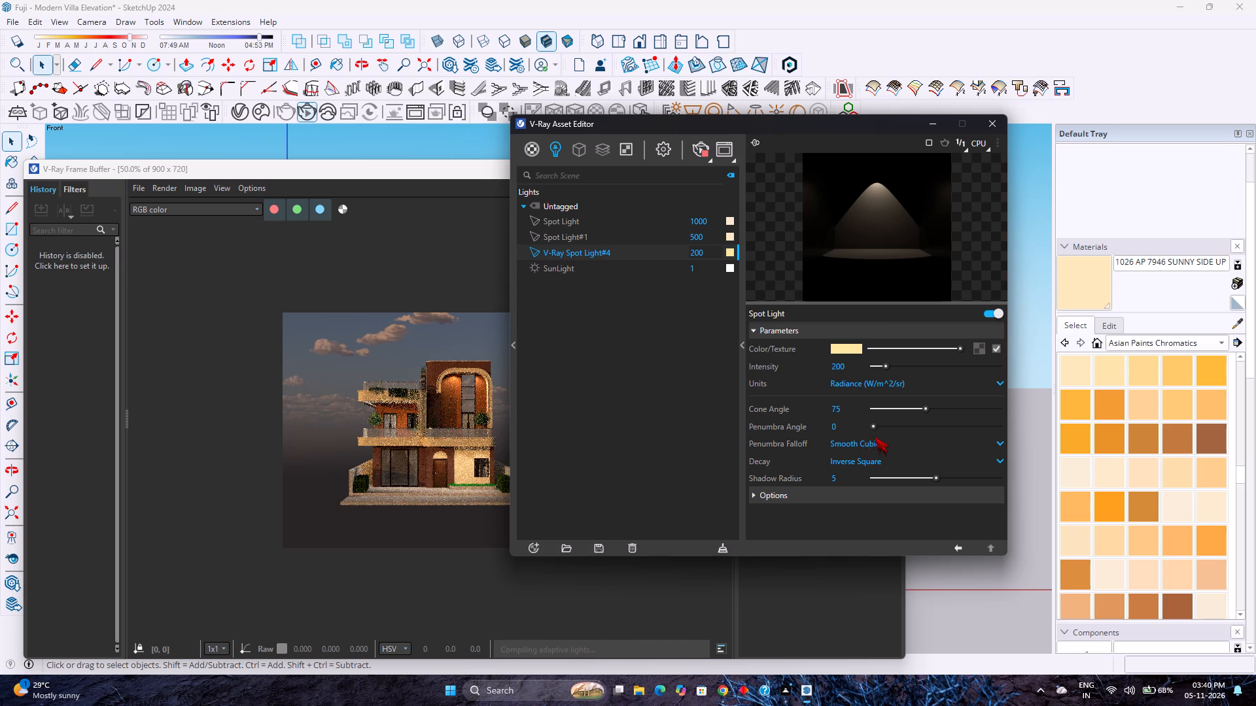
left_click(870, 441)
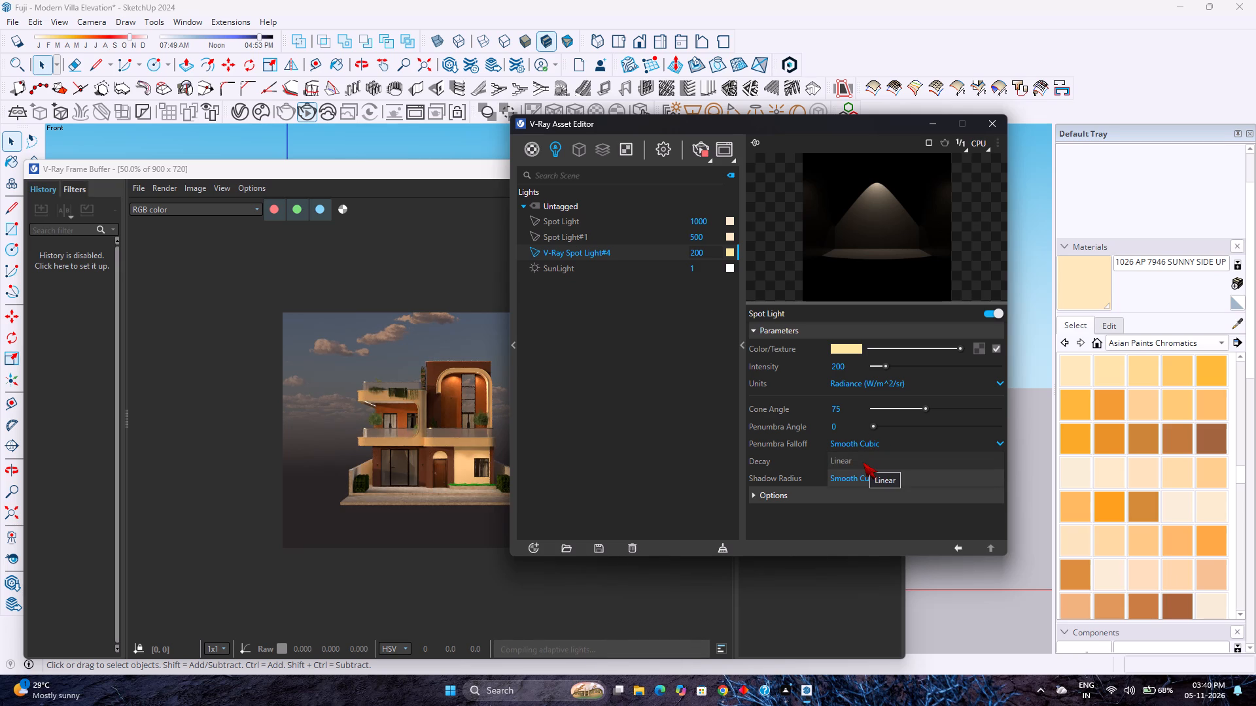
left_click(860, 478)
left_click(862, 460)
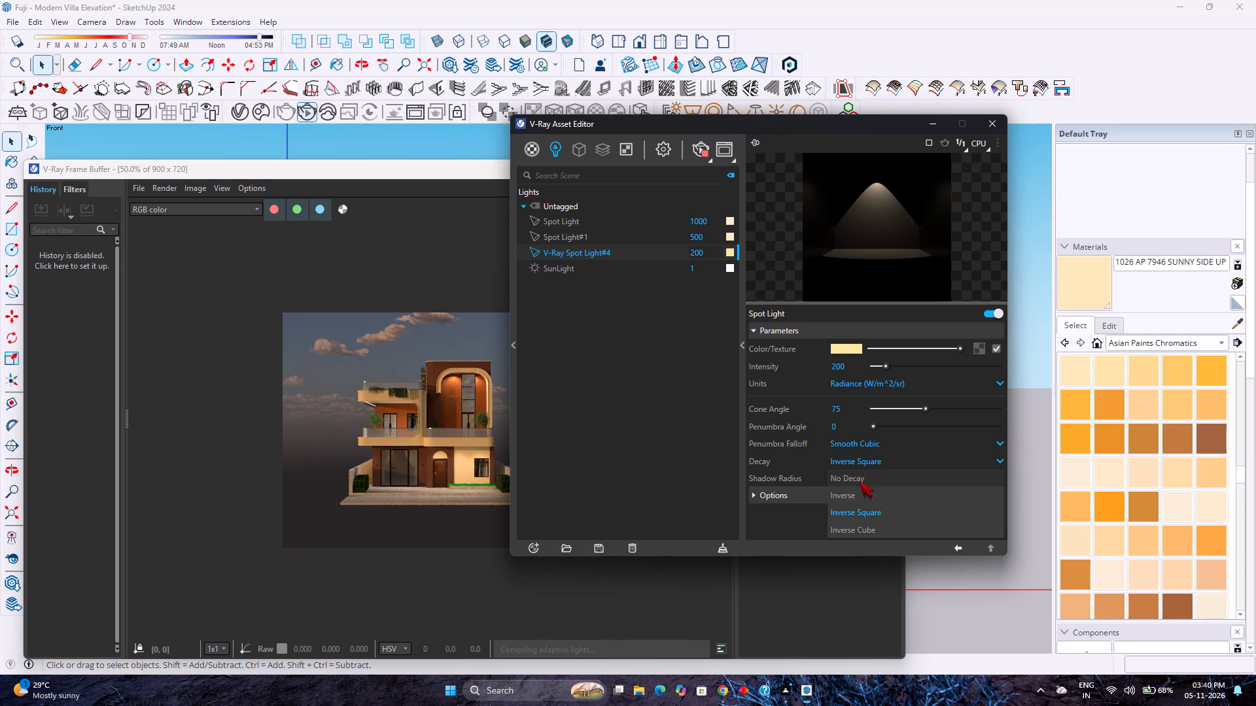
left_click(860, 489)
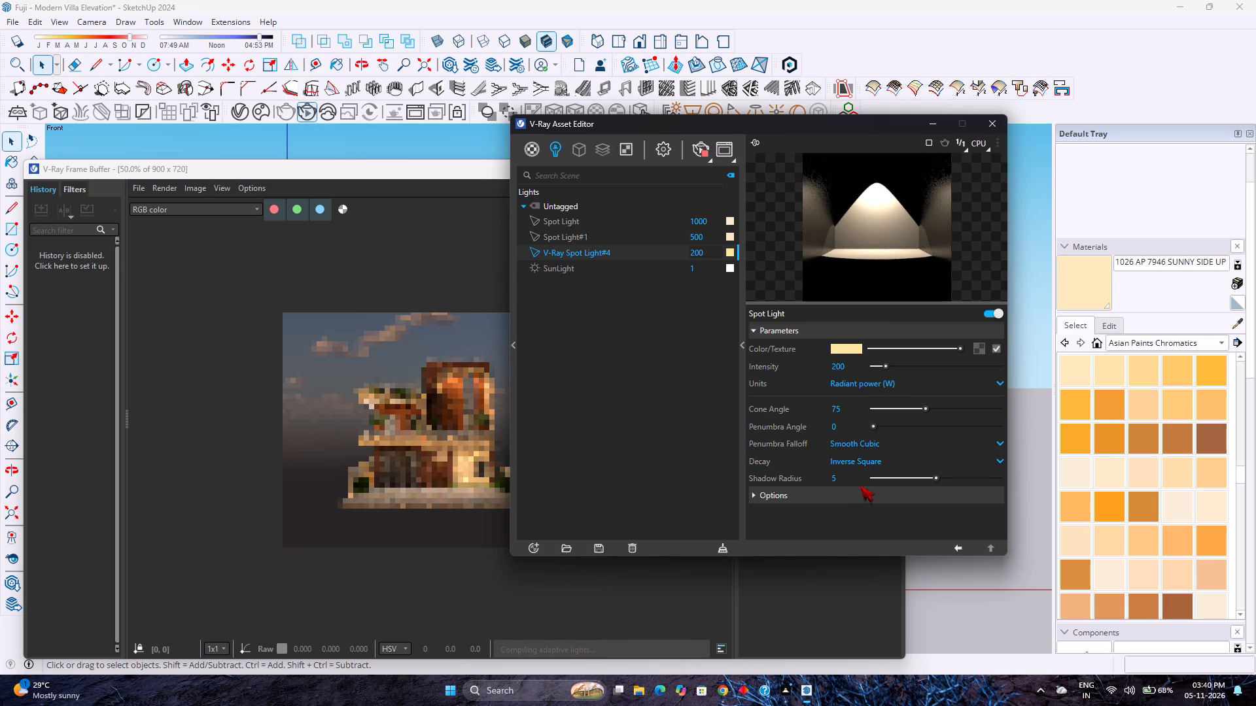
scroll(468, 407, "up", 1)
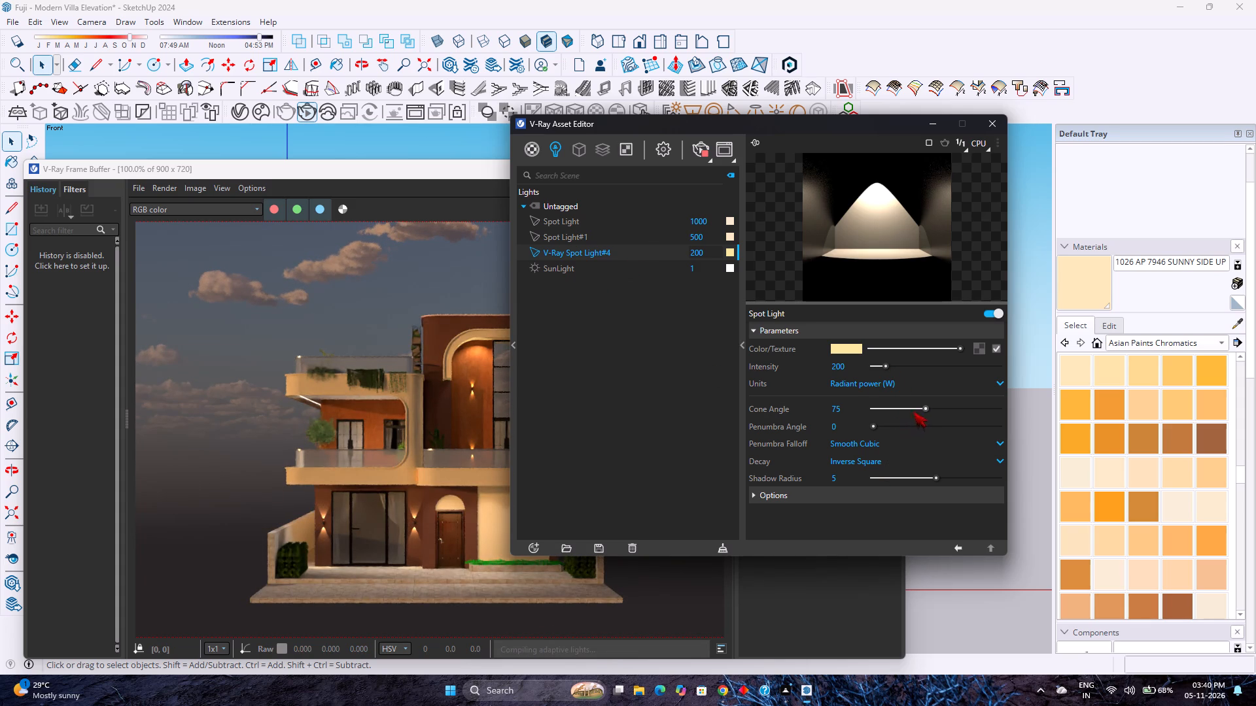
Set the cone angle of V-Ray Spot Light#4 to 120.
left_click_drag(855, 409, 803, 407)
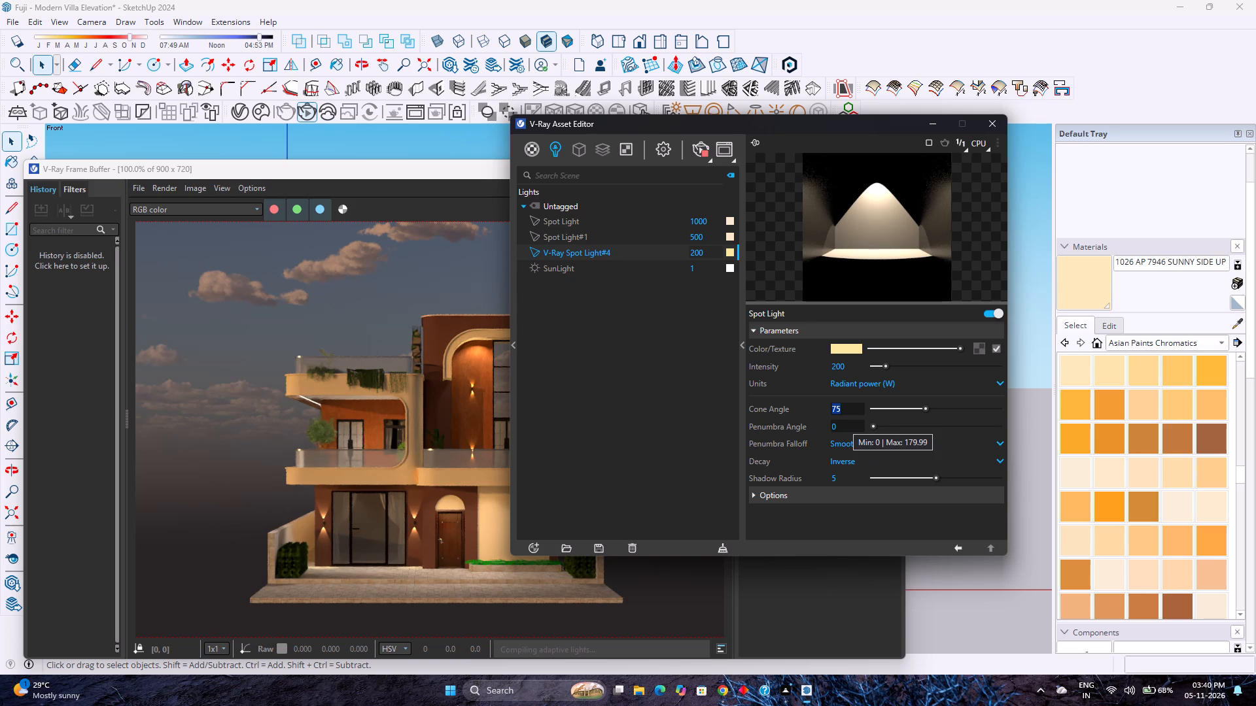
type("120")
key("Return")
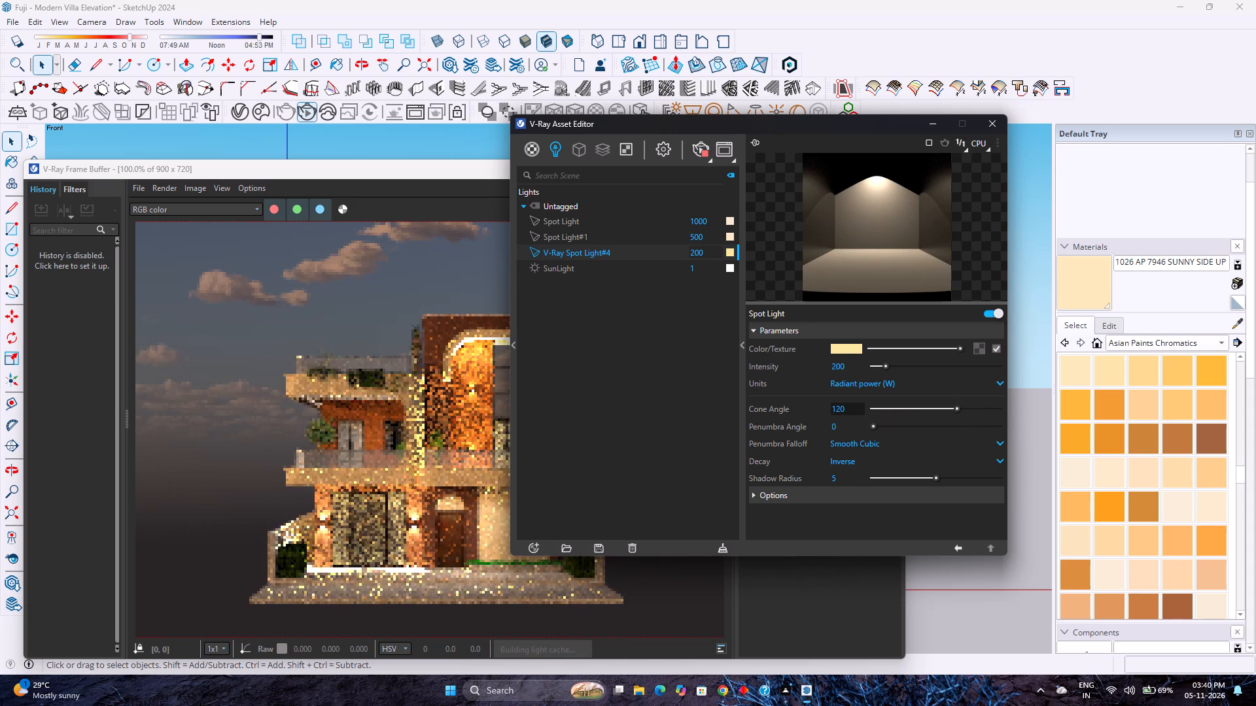
Set the cone angle of V-Ray Spot Light#4 back to 75.
left_click_drag(858, 409, 820, 411)
type("75")
key("Return")
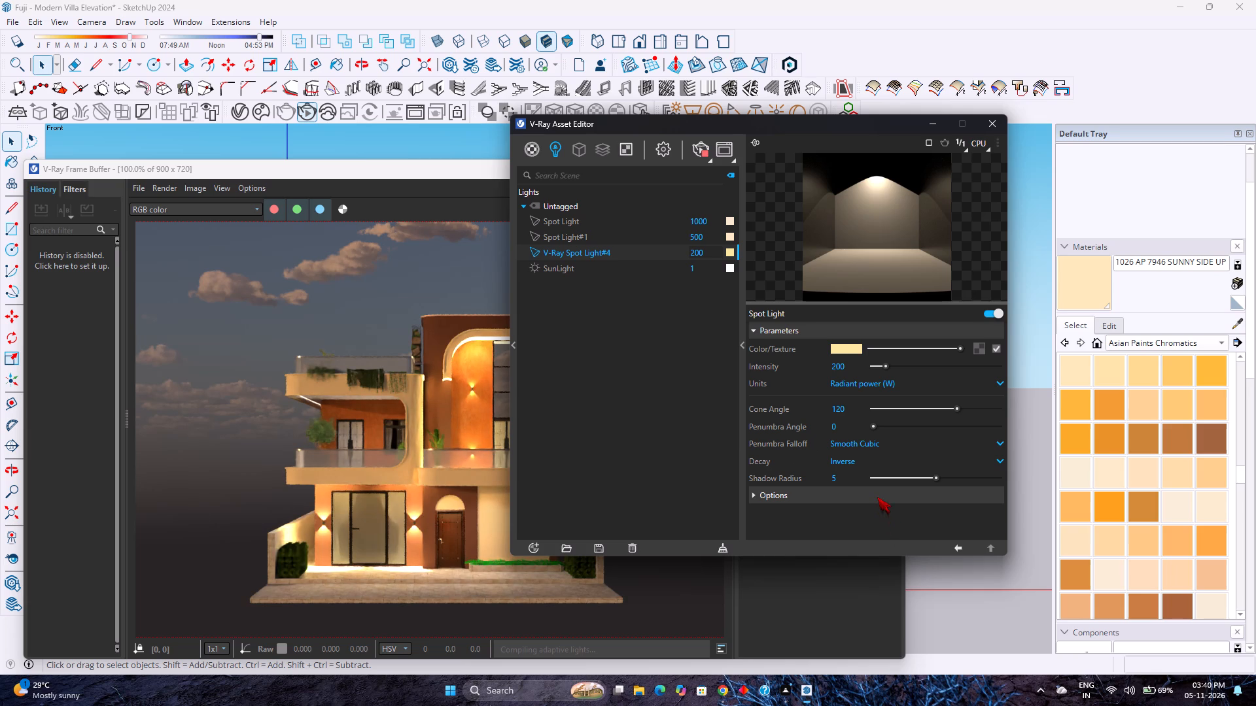
Set the decay of V-Ray Spot Light#4 to Inverse Cube and inspect the wall lights in the interactive render.
left_click(871, 460)
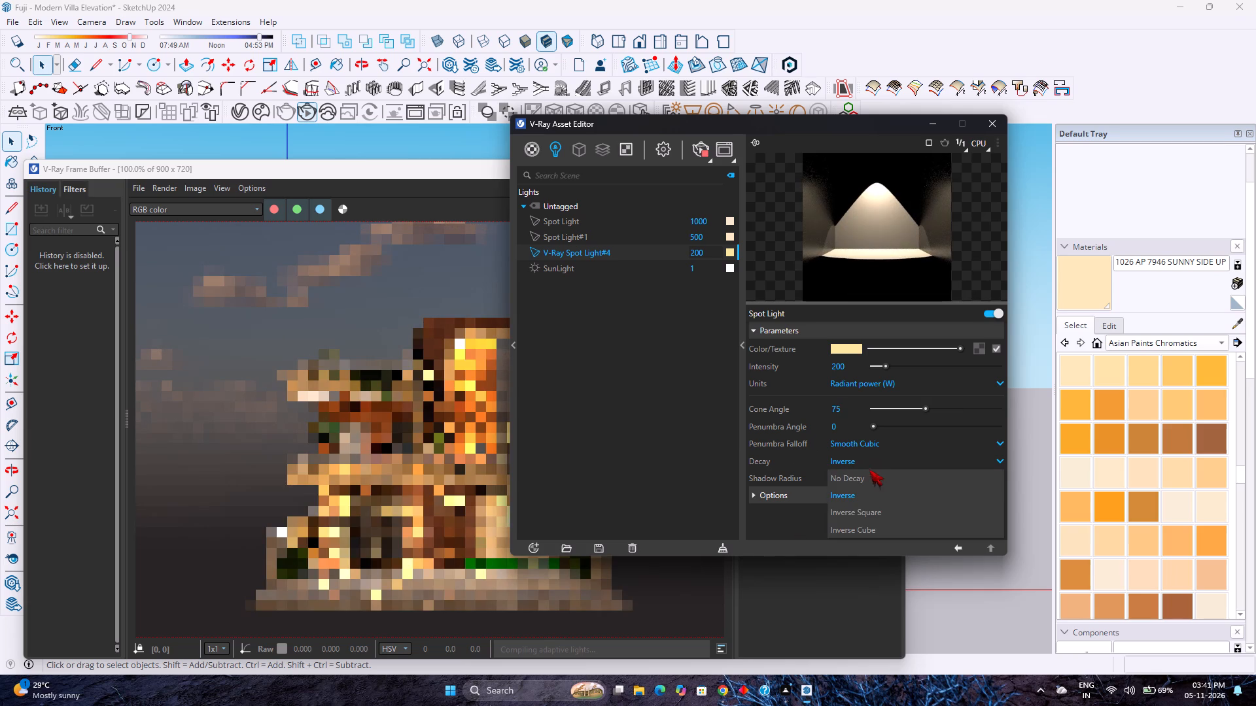
left_click(862, 527)
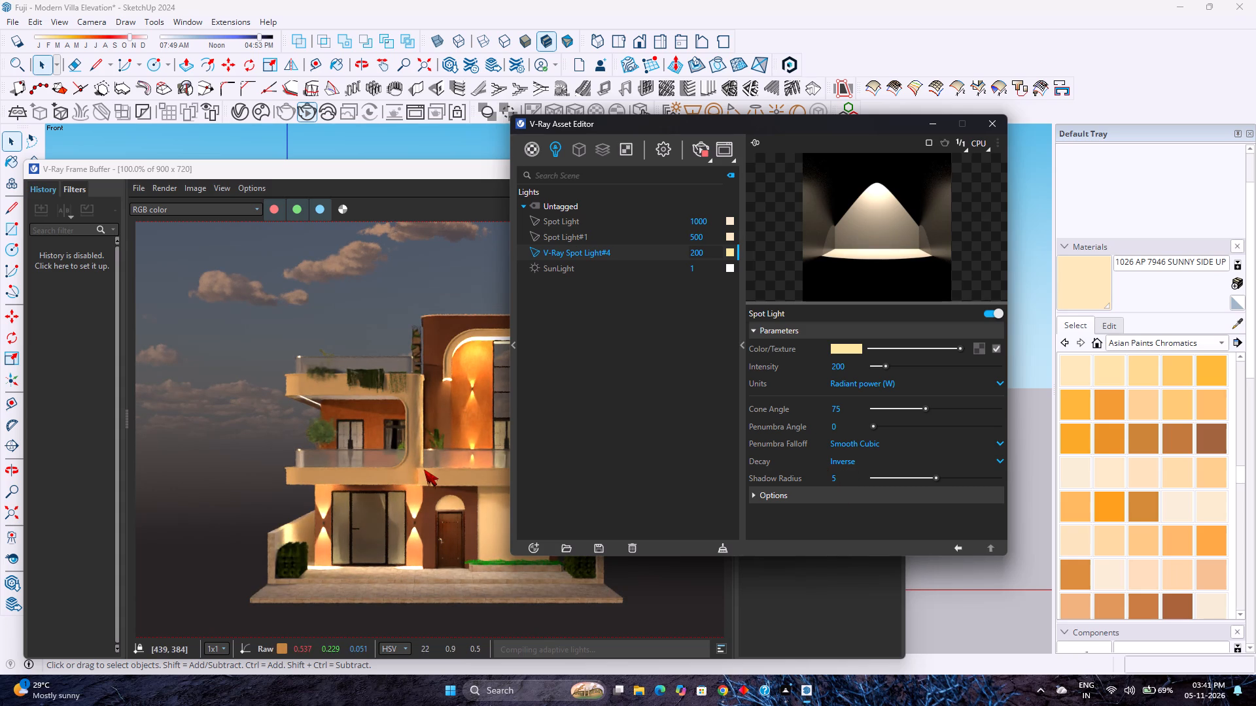
scroll(424, 469, "down", 2)
scroll(424, 469, "up", 2)
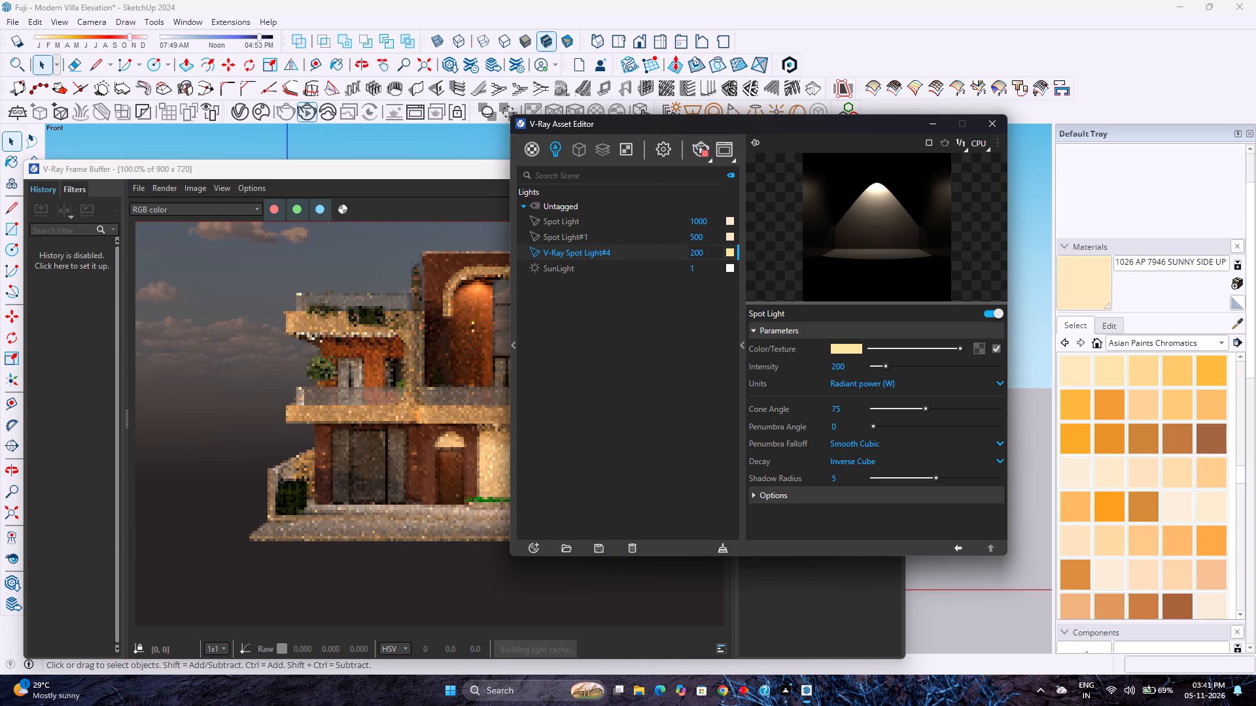
Set the render output aspect ratio to 16:9 - Widescreen.
left_click(663, 150)
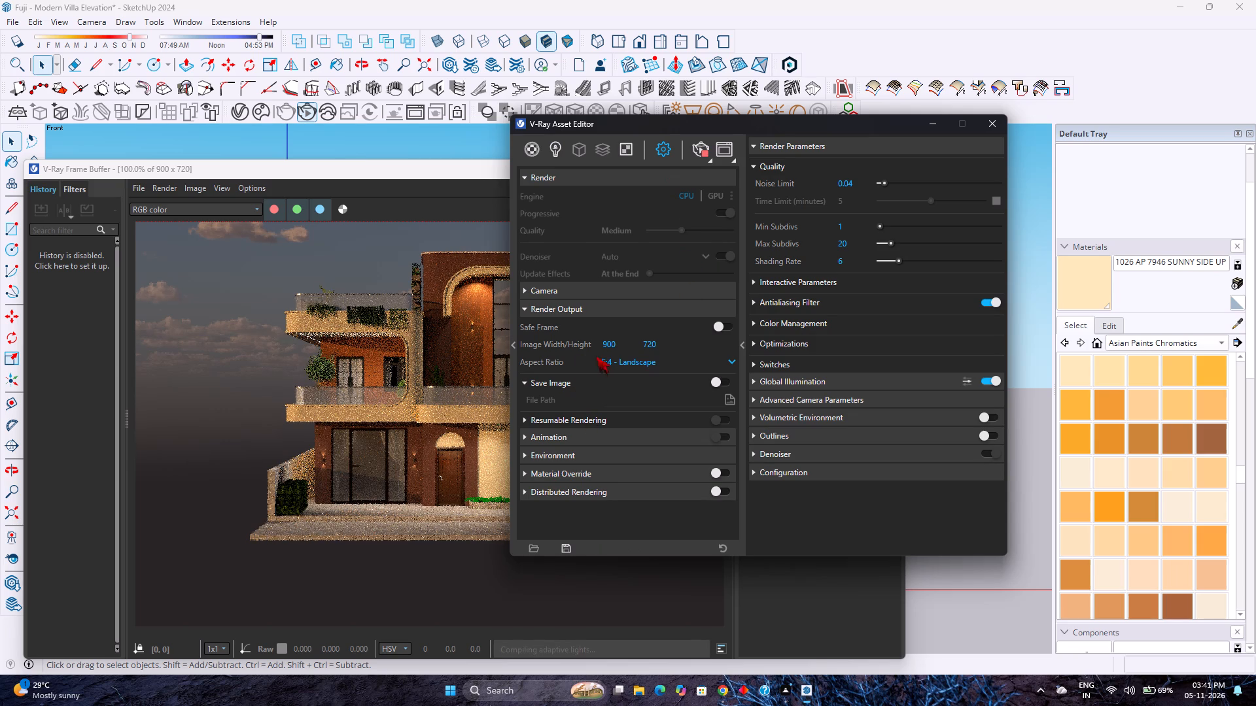
left_click(631, 361)
left_click(657, 378)
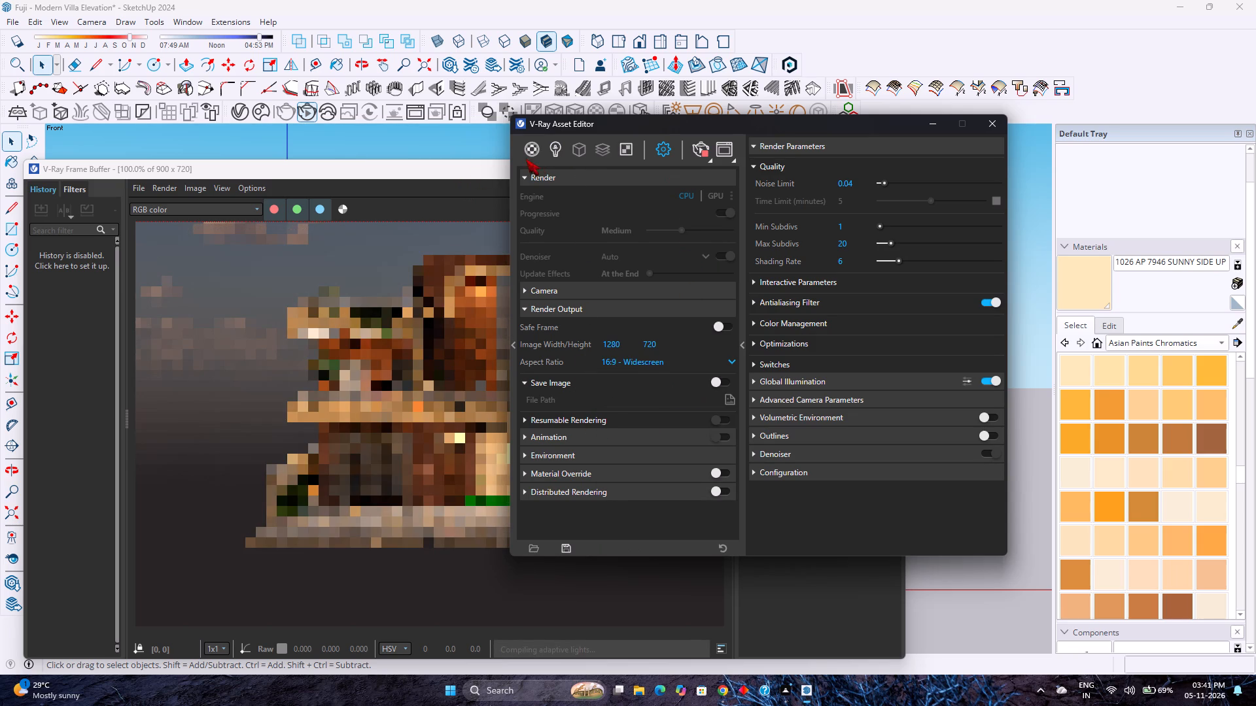
Set the decay of V-Ray Spot Light#4 to Inverse Square and inspect the facade in the interactive render.
left_click(556, 150)
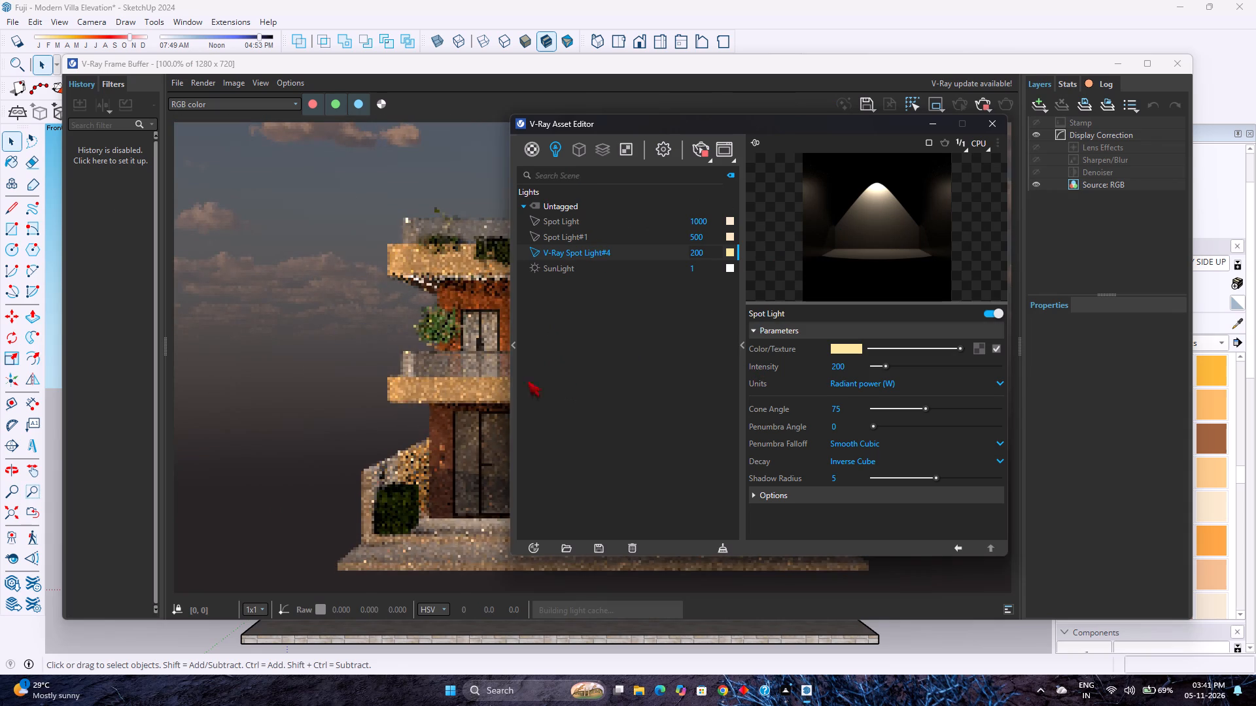
scroll(370, 399, "down", 1)
scroll(400, 399, "up", 1)
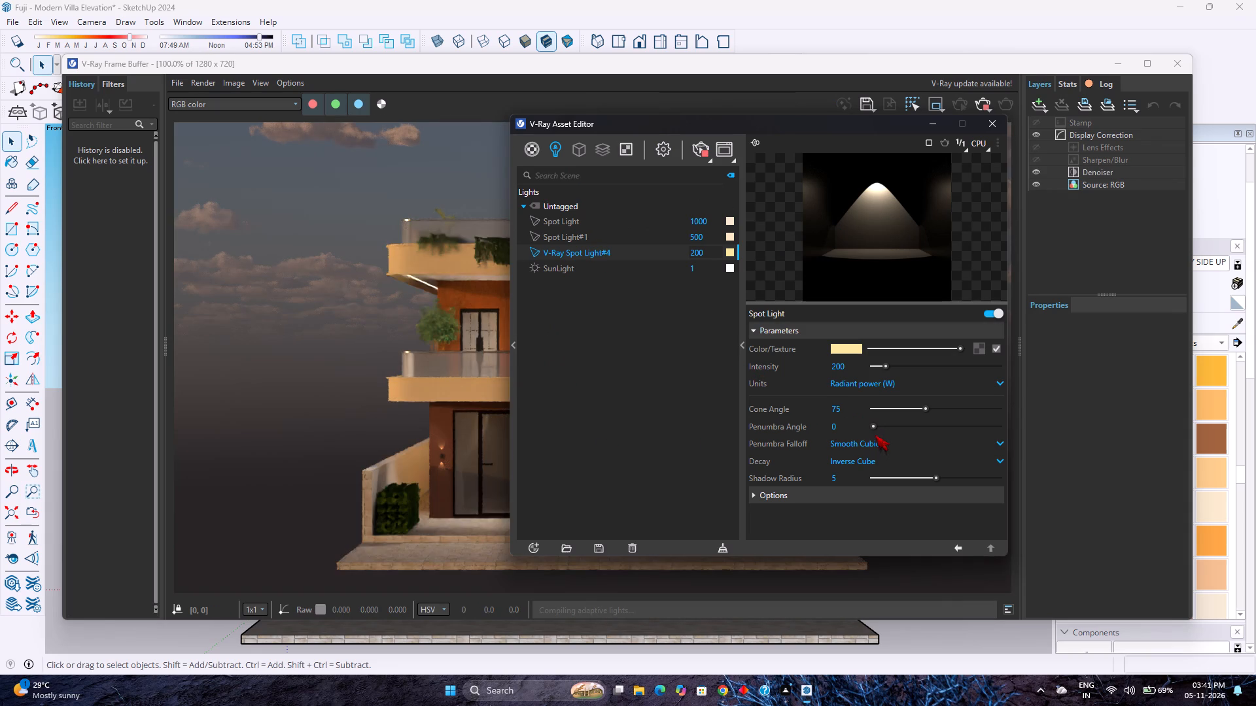
left_click(892, 458)
left_click(881, 511)
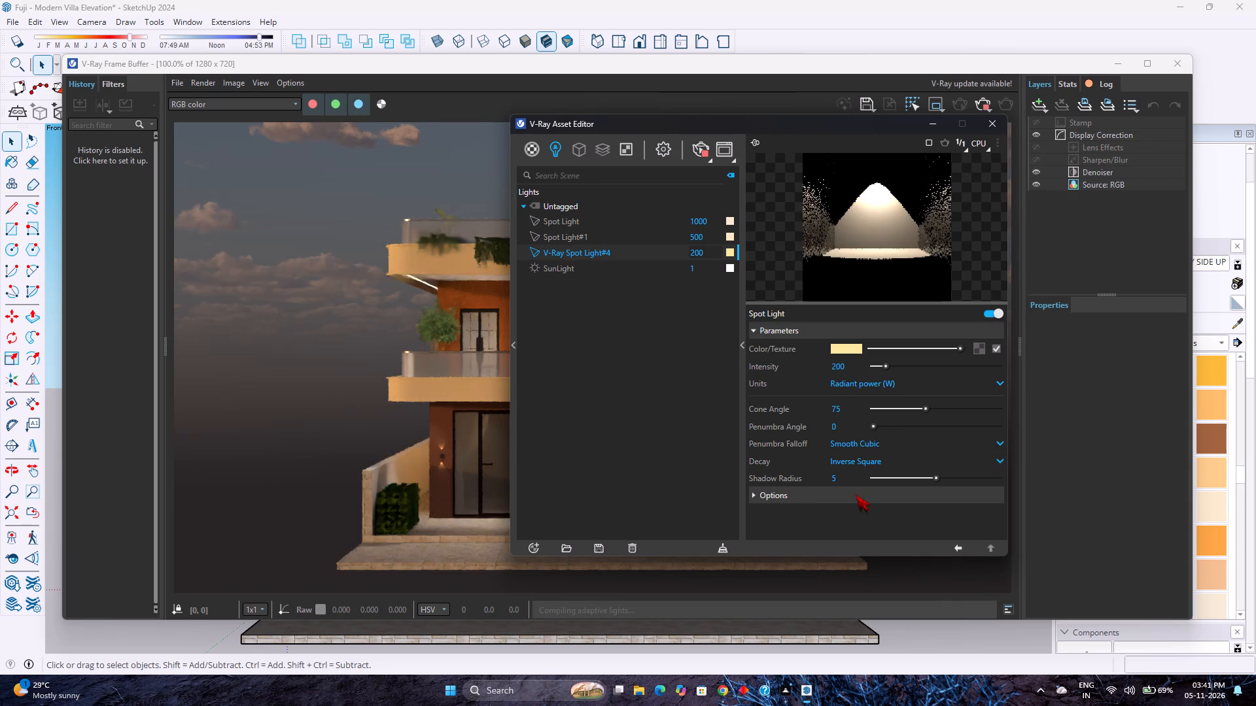
scroll(434, 464, "down", 1)
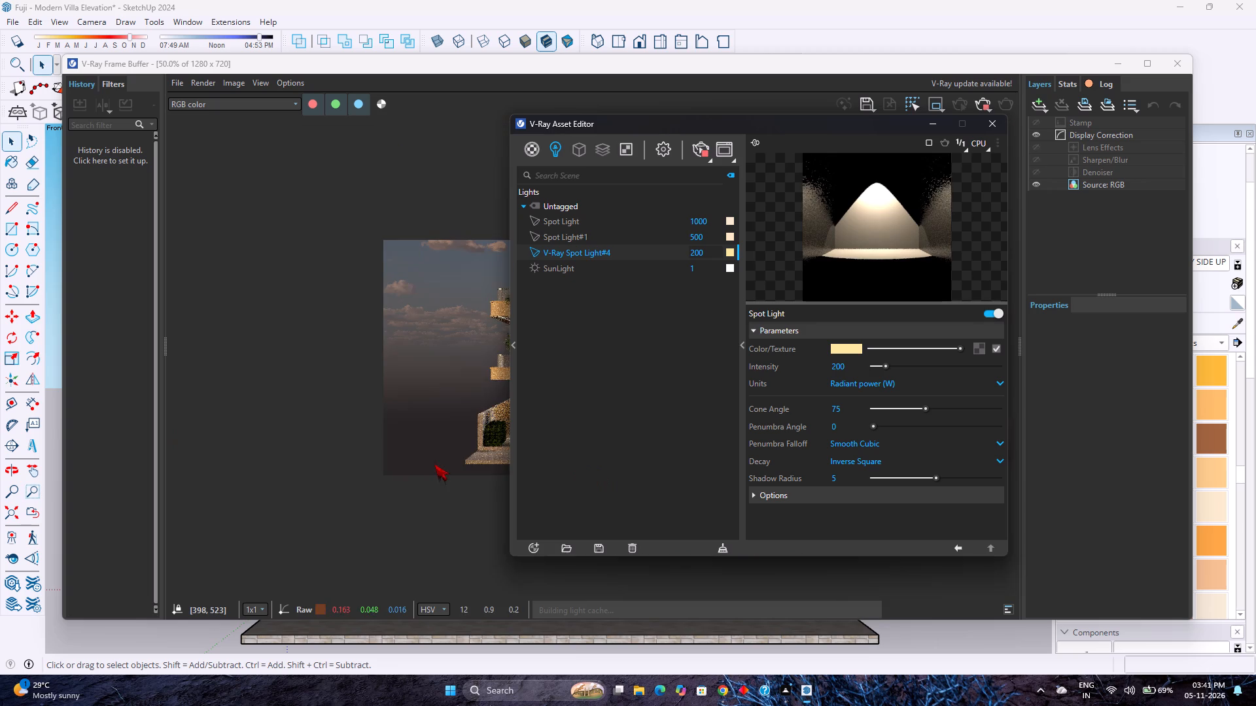
left_click_drag(457, 451, 422, 451)
scroll(485, 448, "up", 4)
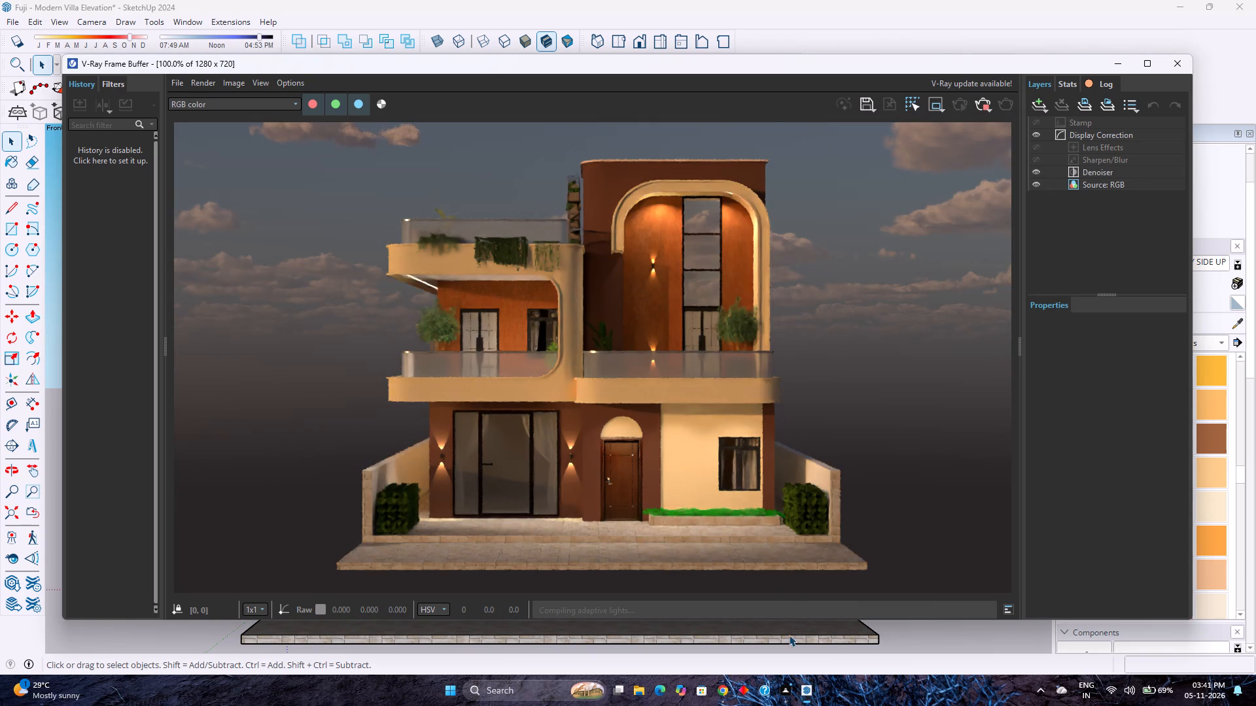
Set the intensity of V-Ray Spot Light#4 to 300, check the interactive render, and return to the model.
left_click(968, 633)
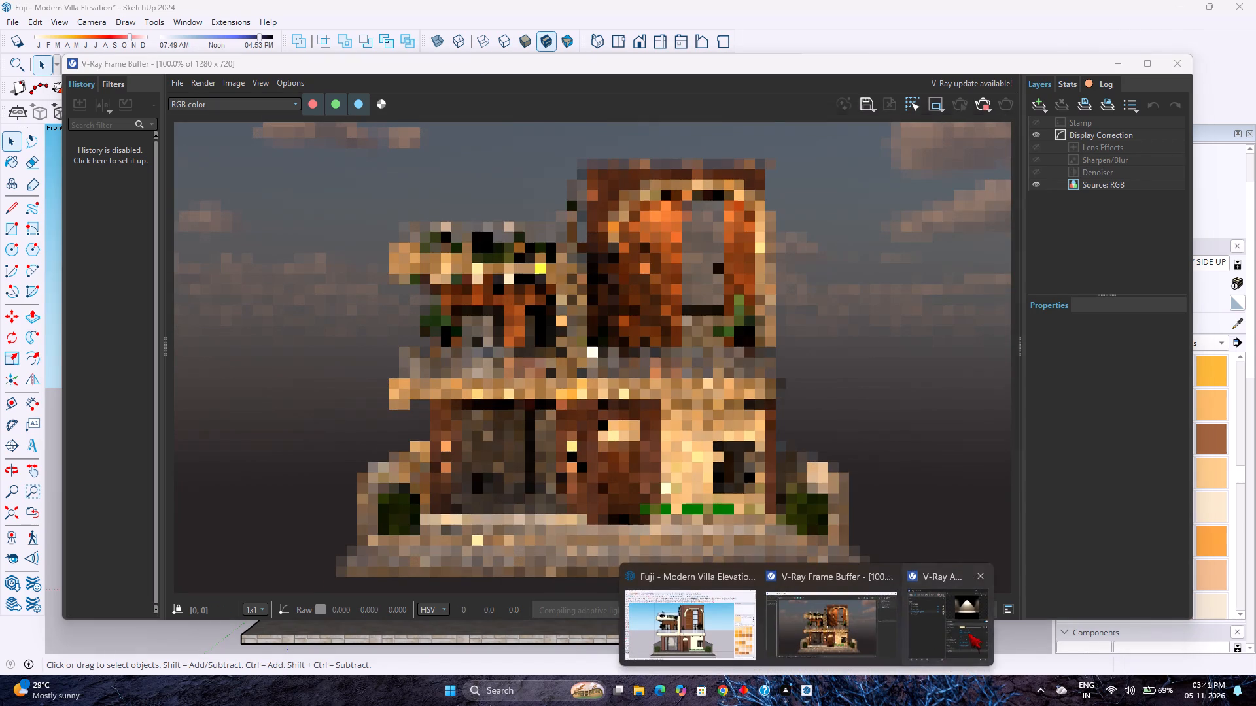
left_click_drag(858, 371, 799, 371)
type("300")
key("Return")
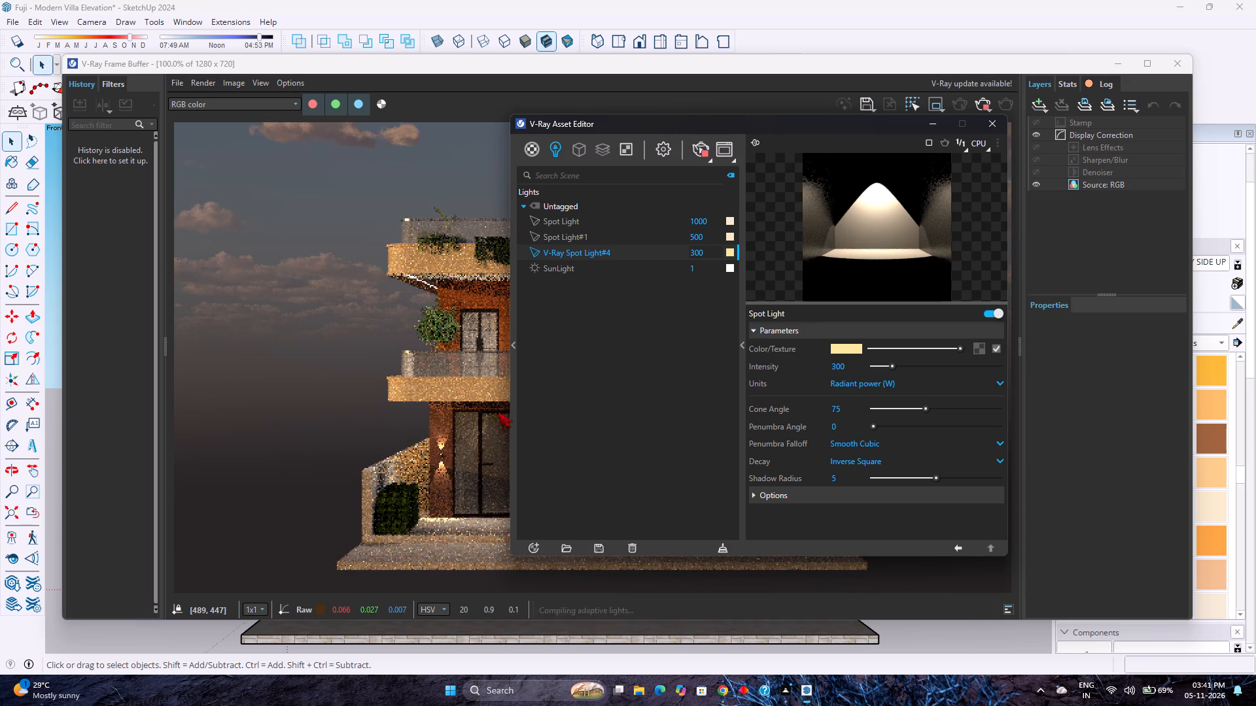
left_click(419, 395)
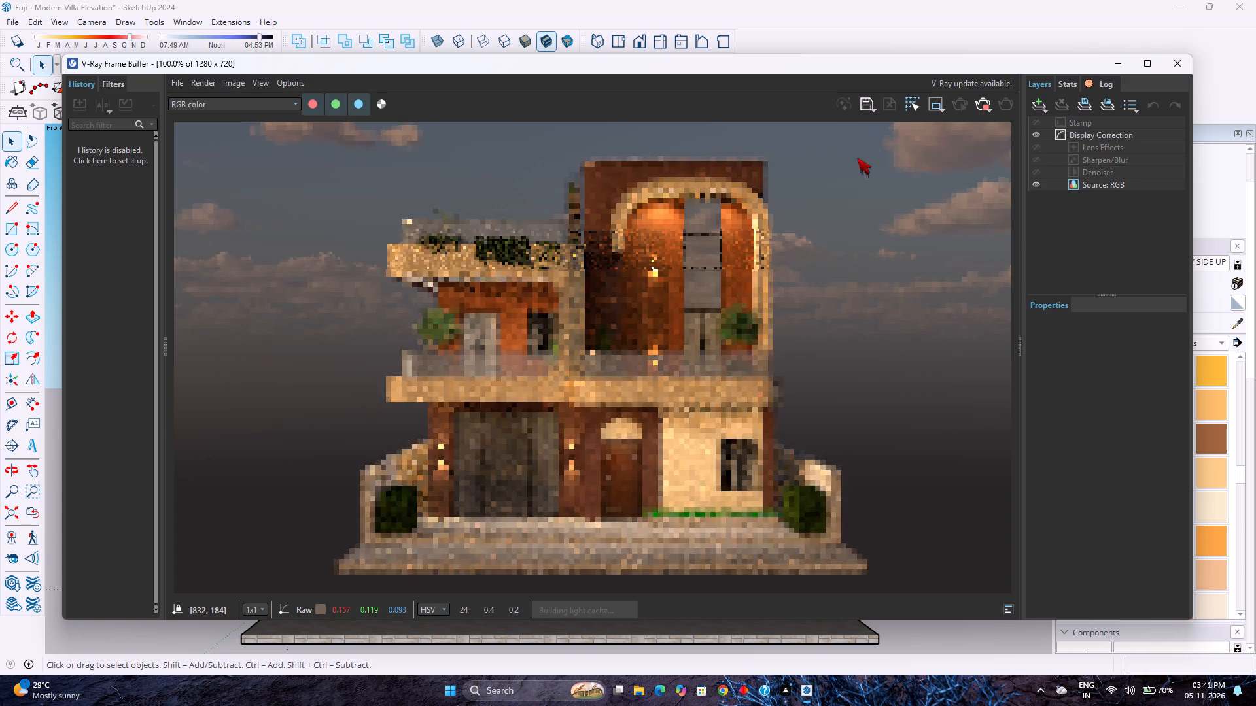
left_click(1128, 62)
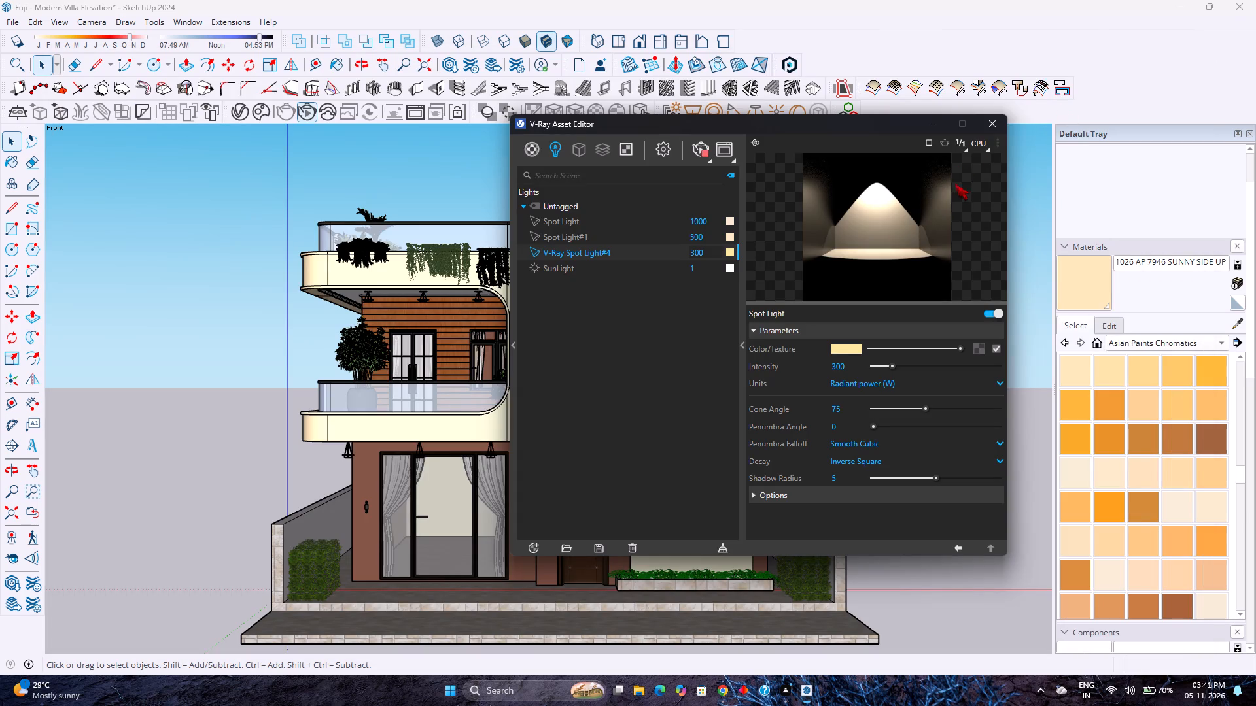
left_click(939, 128)
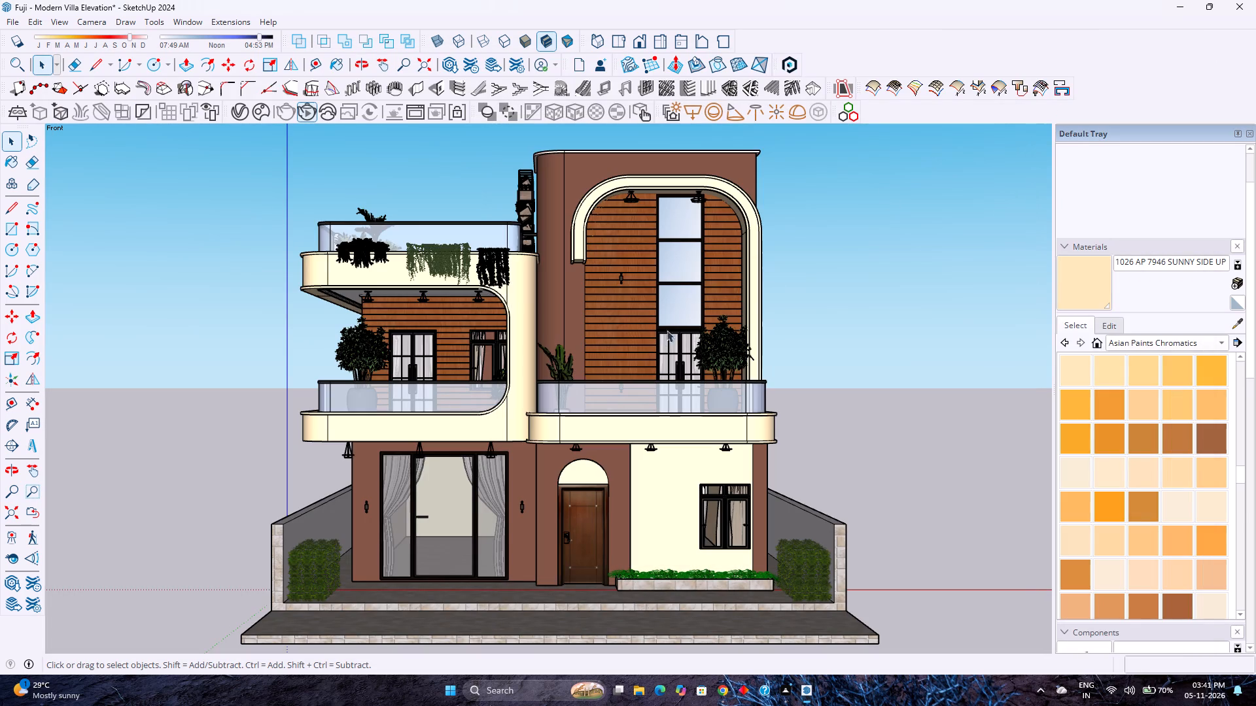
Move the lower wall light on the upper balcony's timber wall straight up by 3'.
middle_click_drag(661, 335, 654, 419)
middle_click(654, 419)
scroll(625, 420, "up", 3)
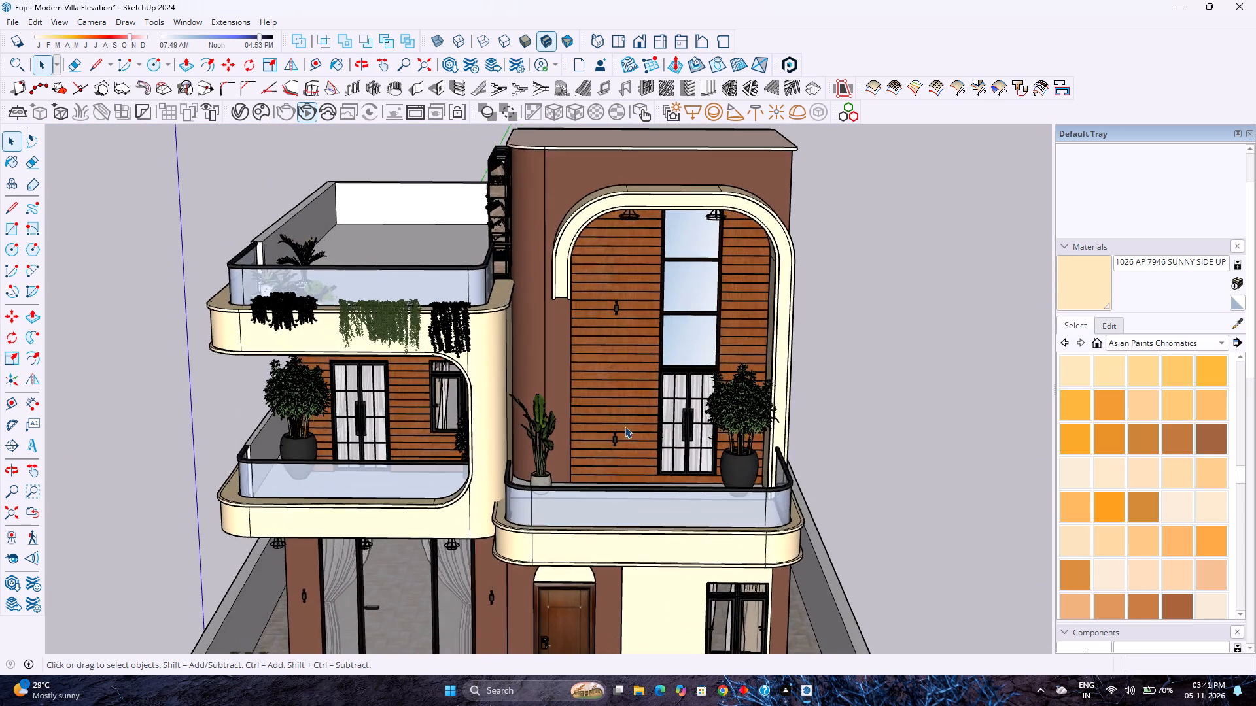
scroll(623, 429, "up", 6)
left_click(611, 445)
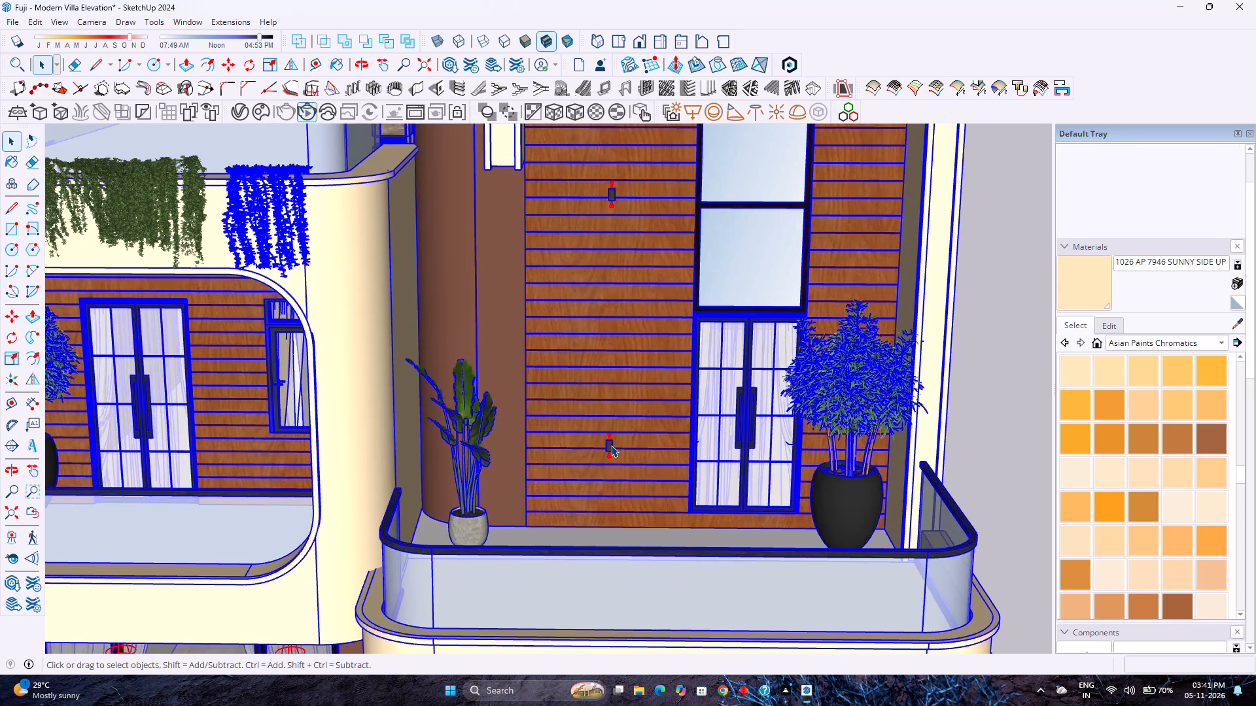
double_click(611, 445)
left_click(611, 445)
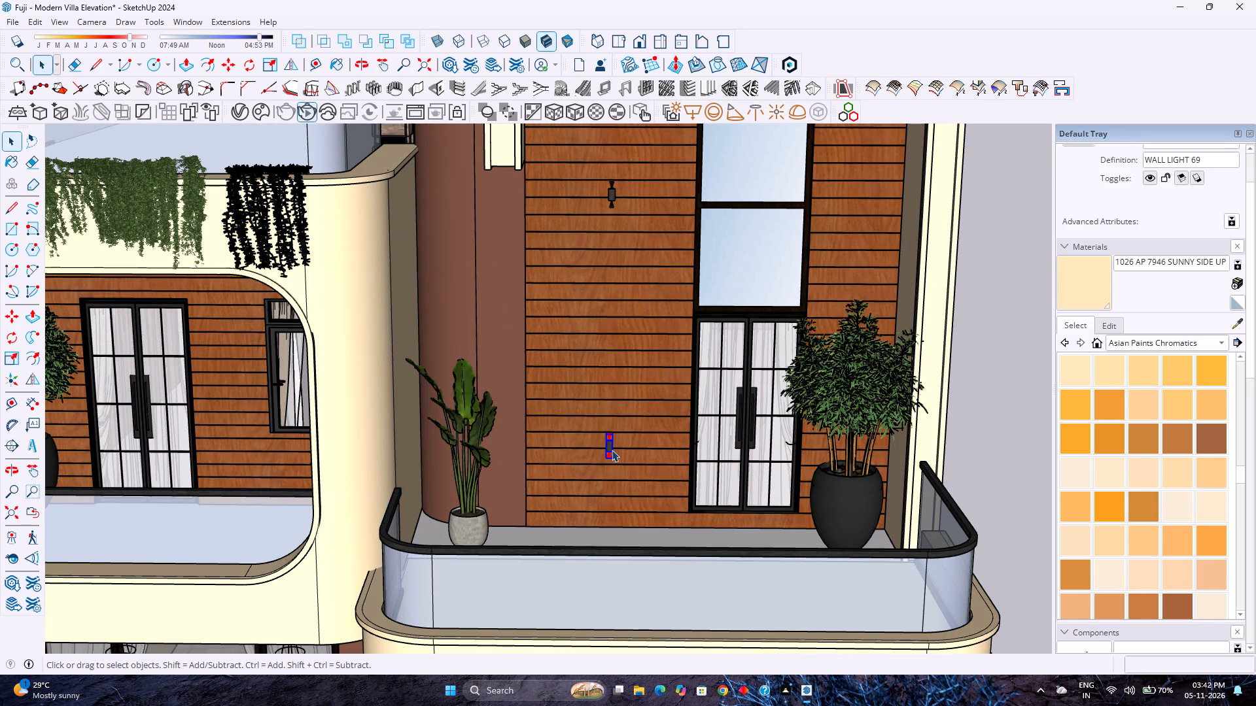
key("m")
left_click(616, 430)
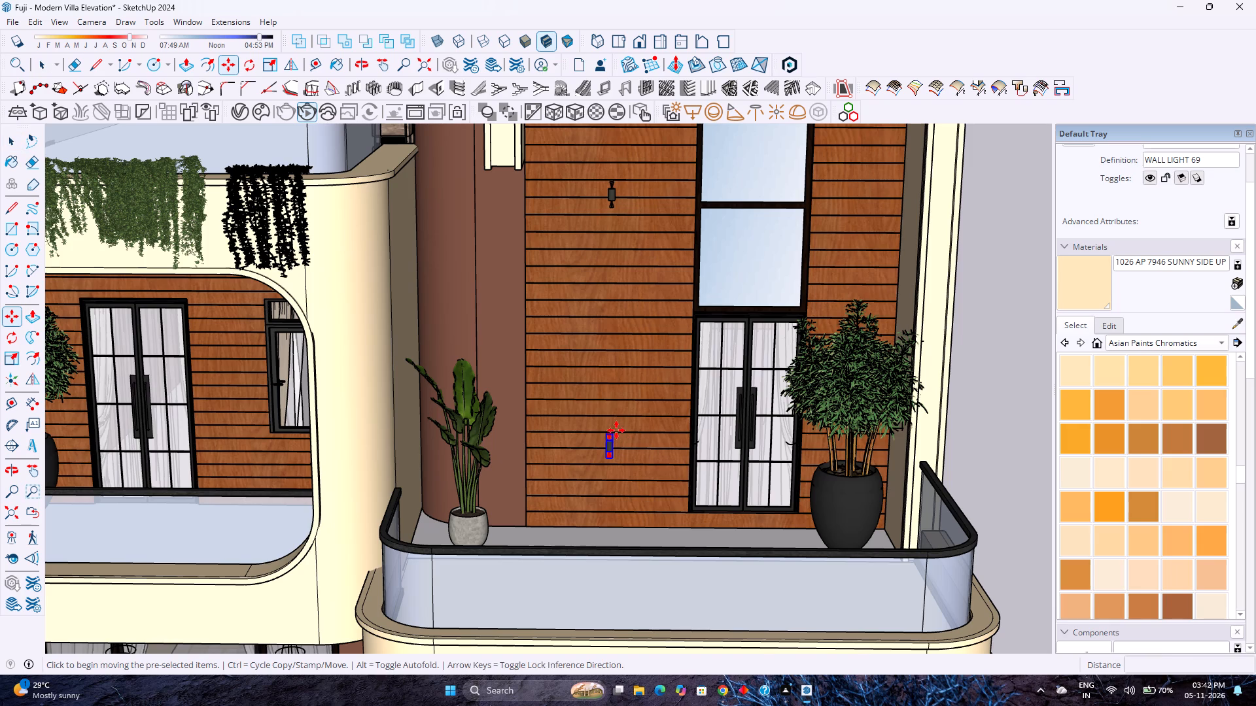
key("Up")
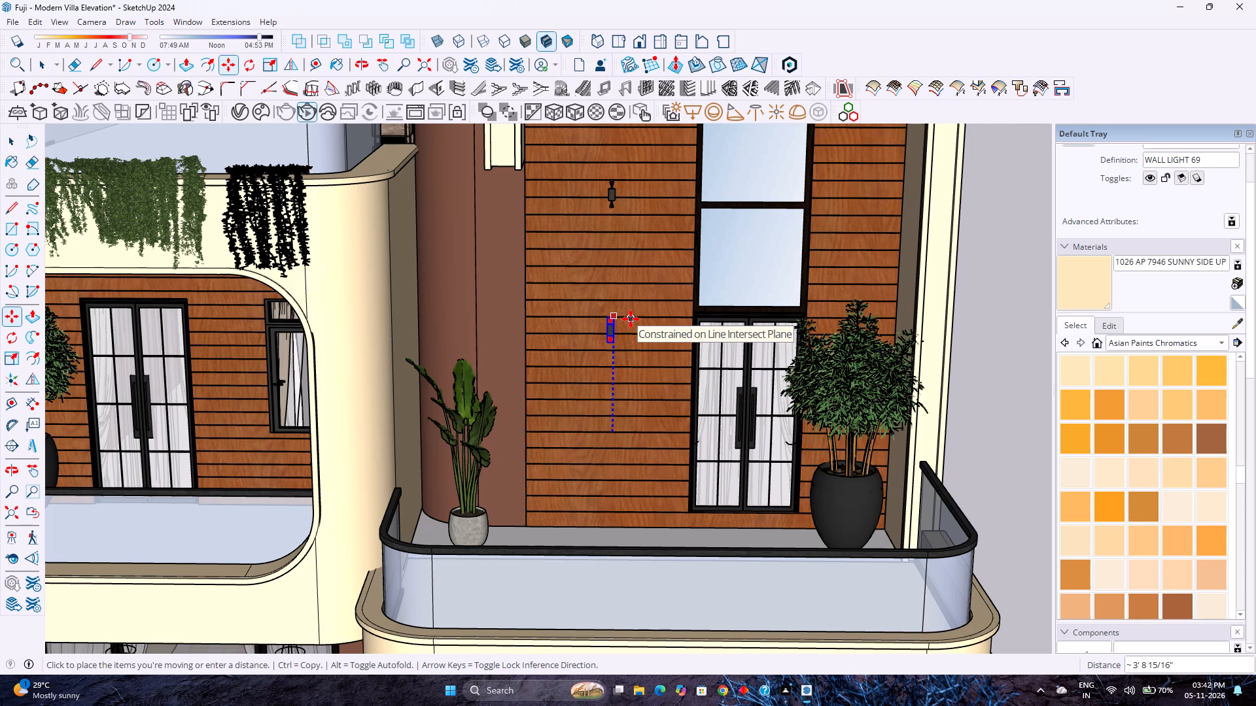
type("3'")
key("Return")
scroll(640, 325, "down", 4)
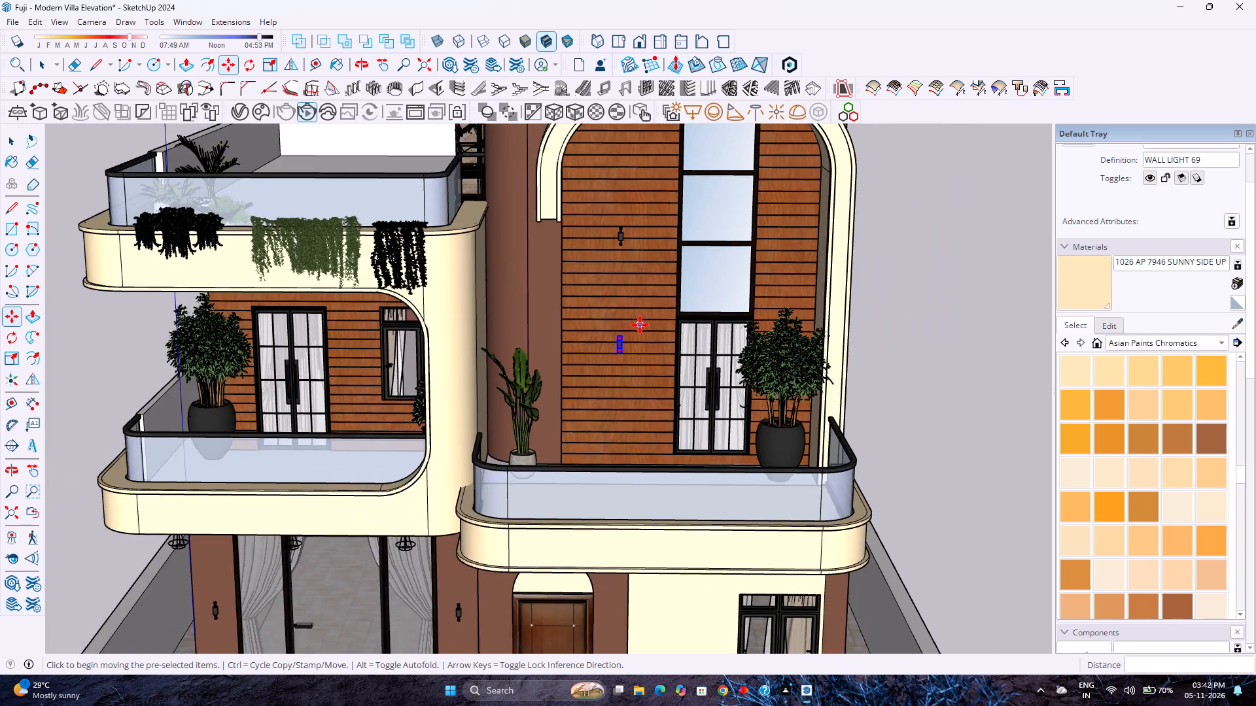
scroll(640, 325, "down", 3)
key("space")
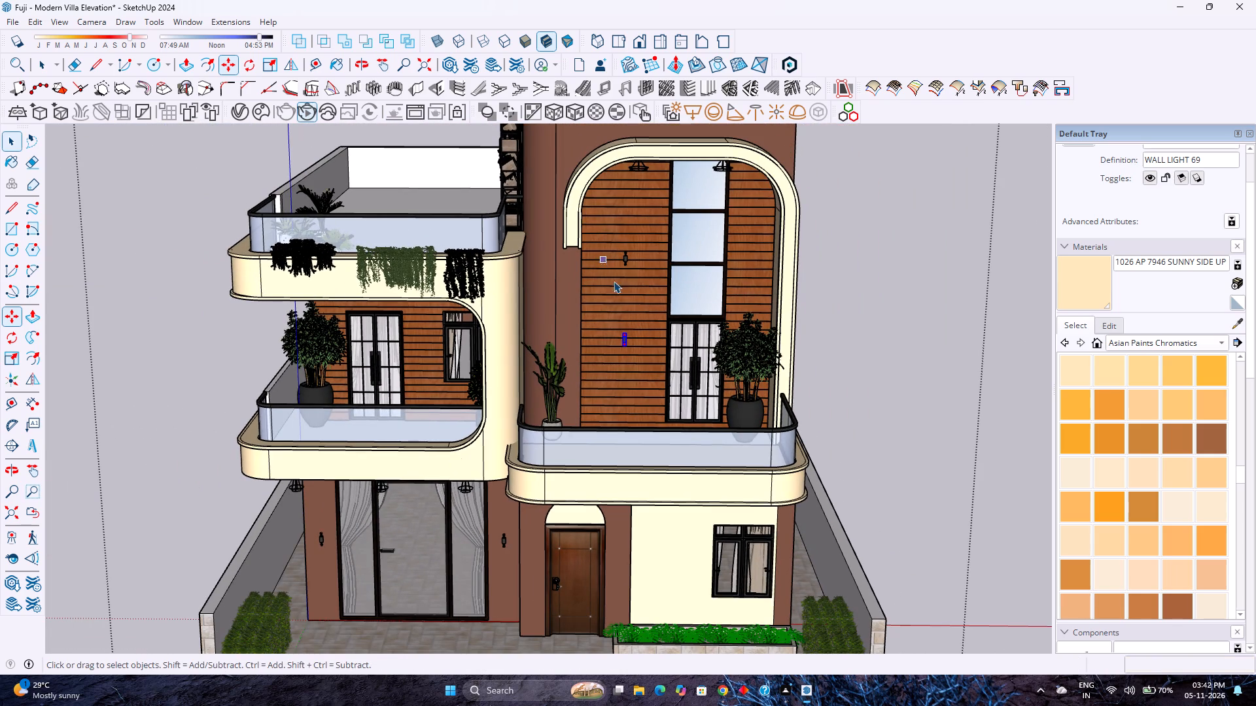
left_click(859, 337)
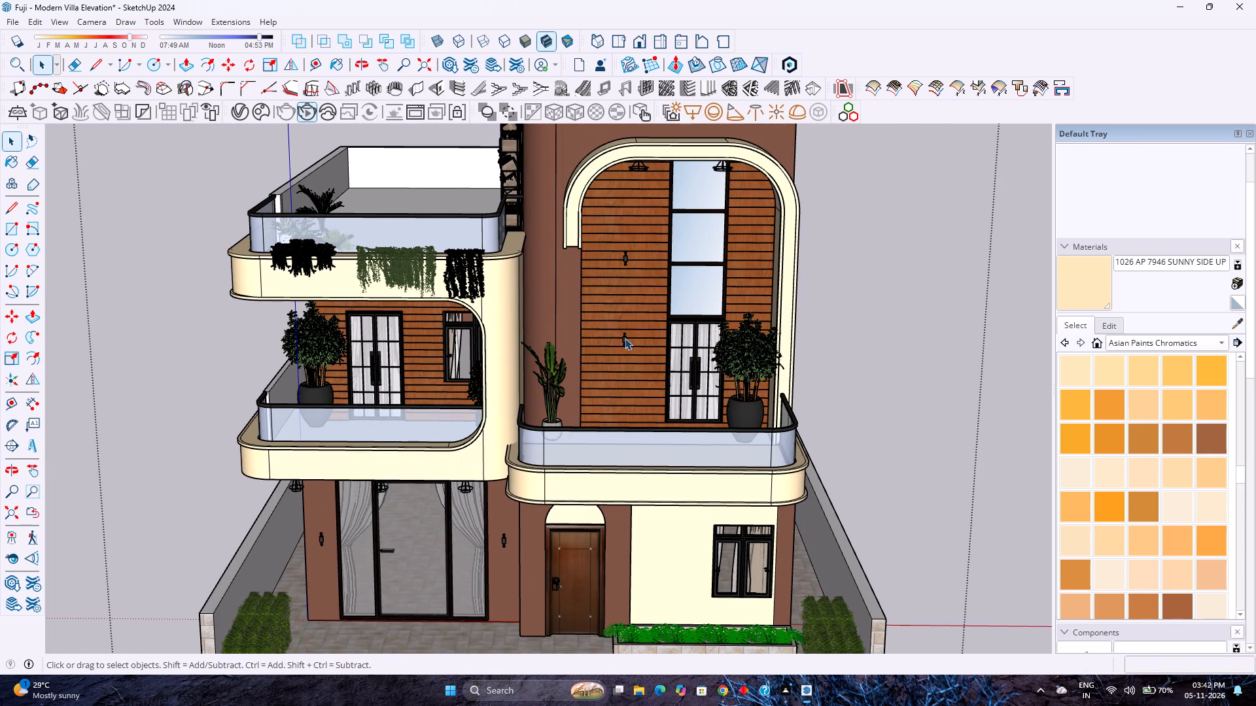
Move the upper wall light on the balcony's timber wall straight down by 3'2".
left_click(629, 260)
key("m")
scroll(629, 252, "up", 2)
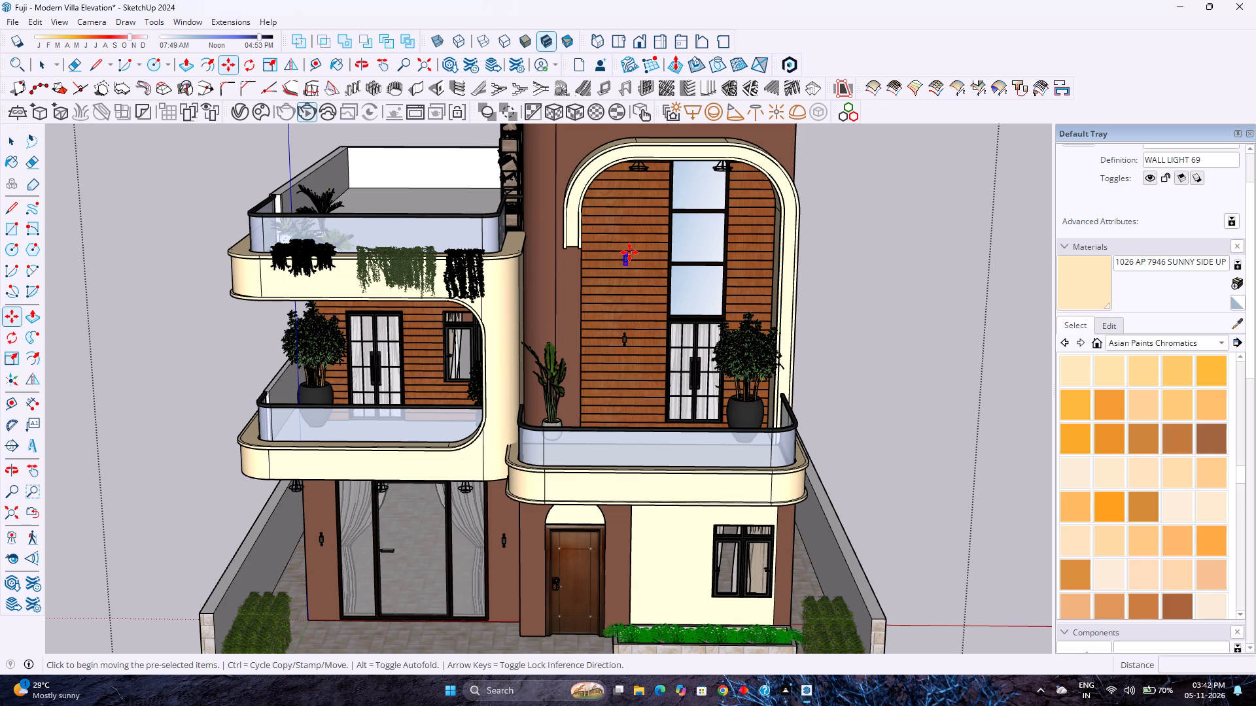
scroll(629, 252, "up", 13)
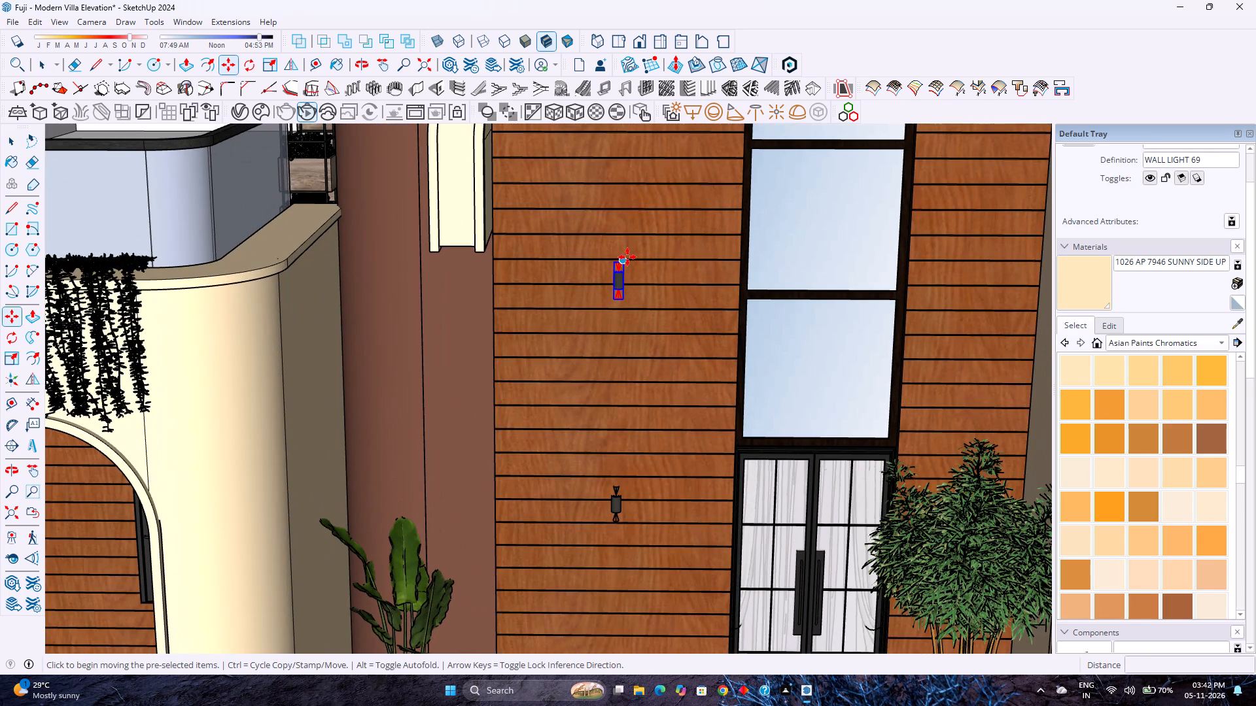
left_click(627, 257)
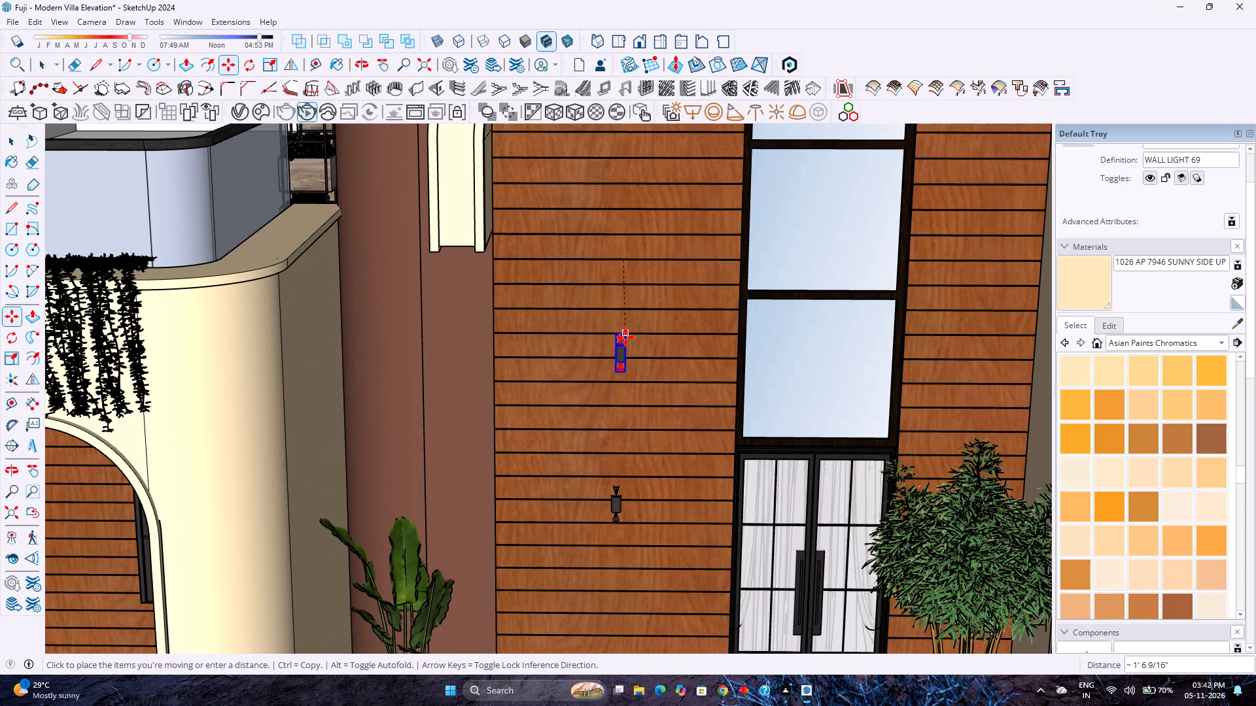
key("Up")
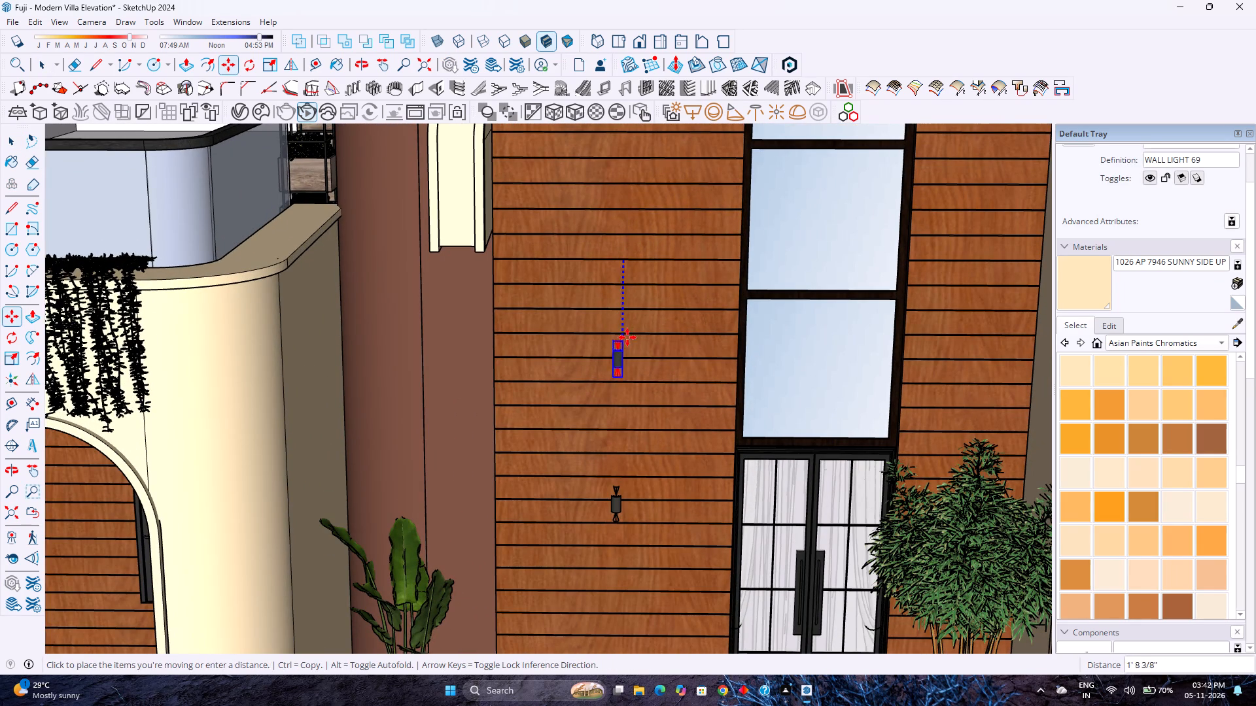
scroll(626, 329, "down", 7)
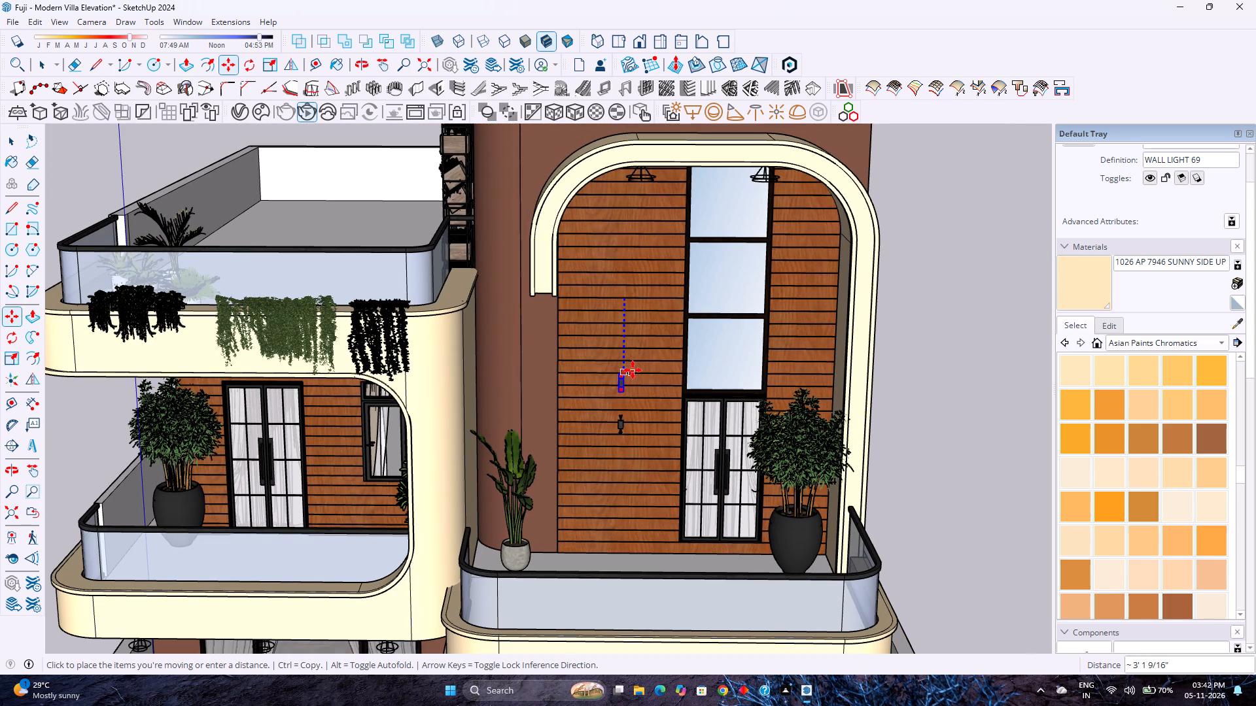
type("3'2\"")
key("Return")
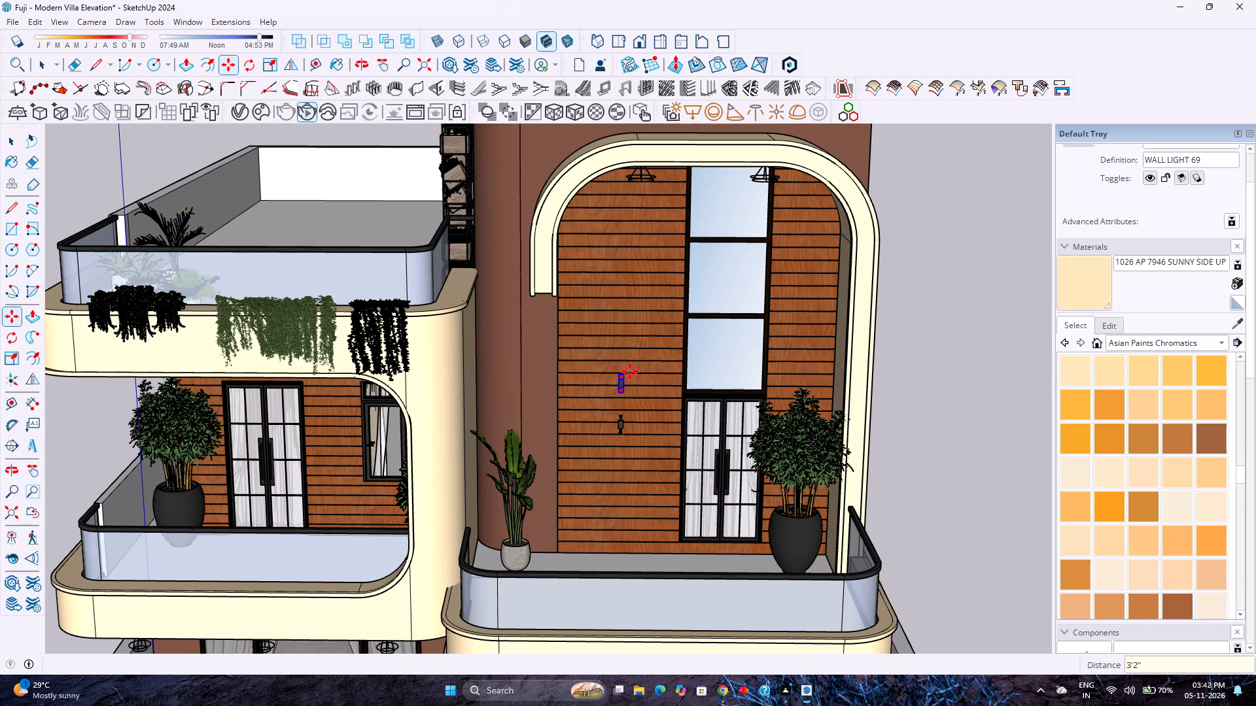
Copy the upper wall light about 7' 5 1/2" along the red axis to the timber strip across the tall window.
scroll(622, 365, "up", 12)
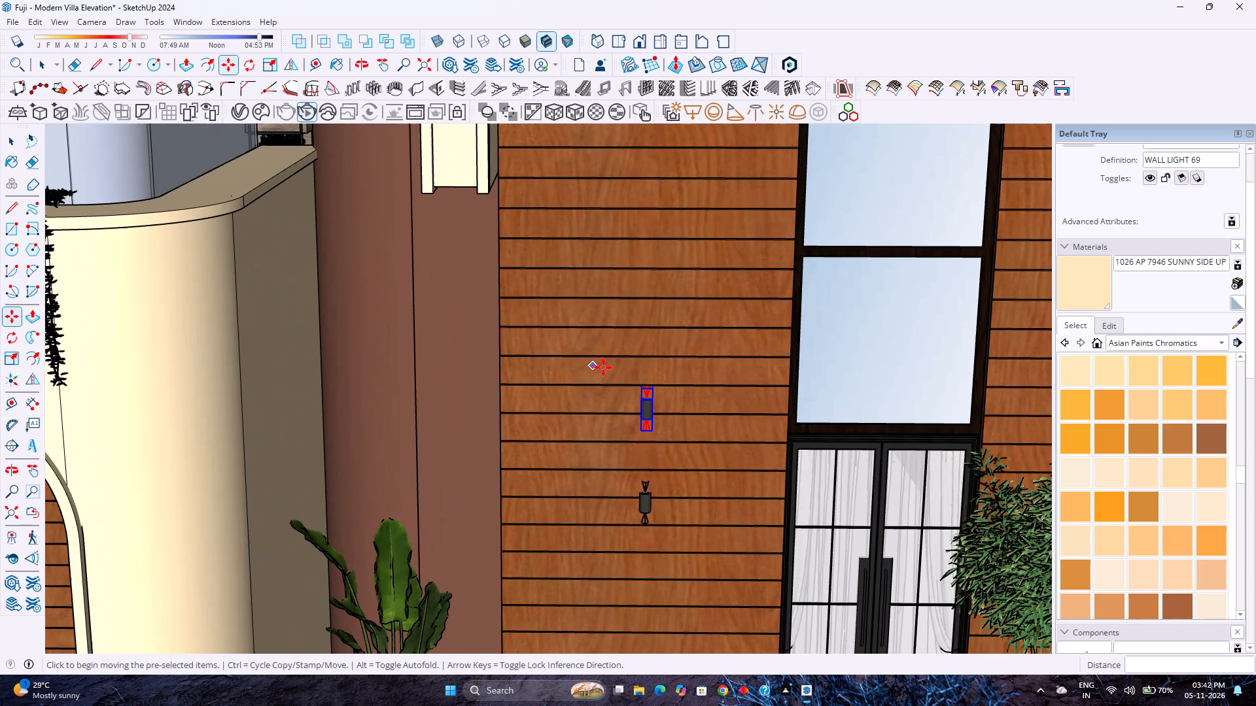
left_click(642, 380)
scroll(712, 381, "down", 4)
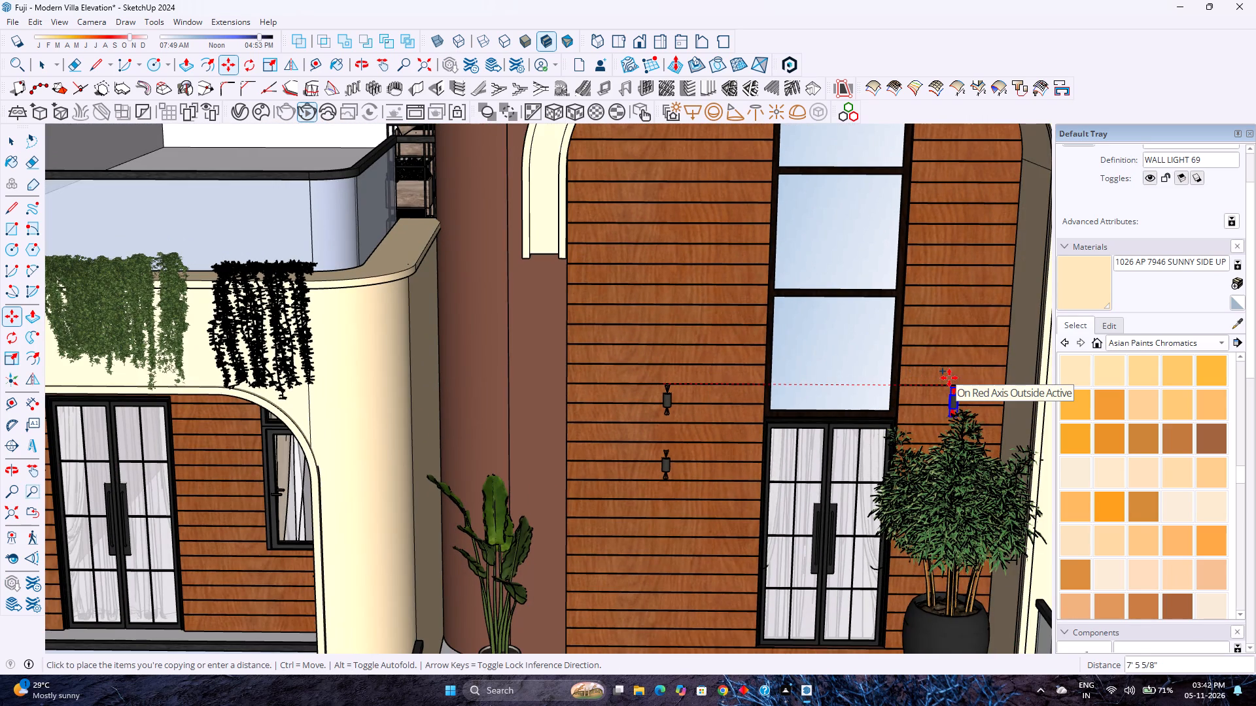
key("Right")
scroll(949, 378, "up", 2)
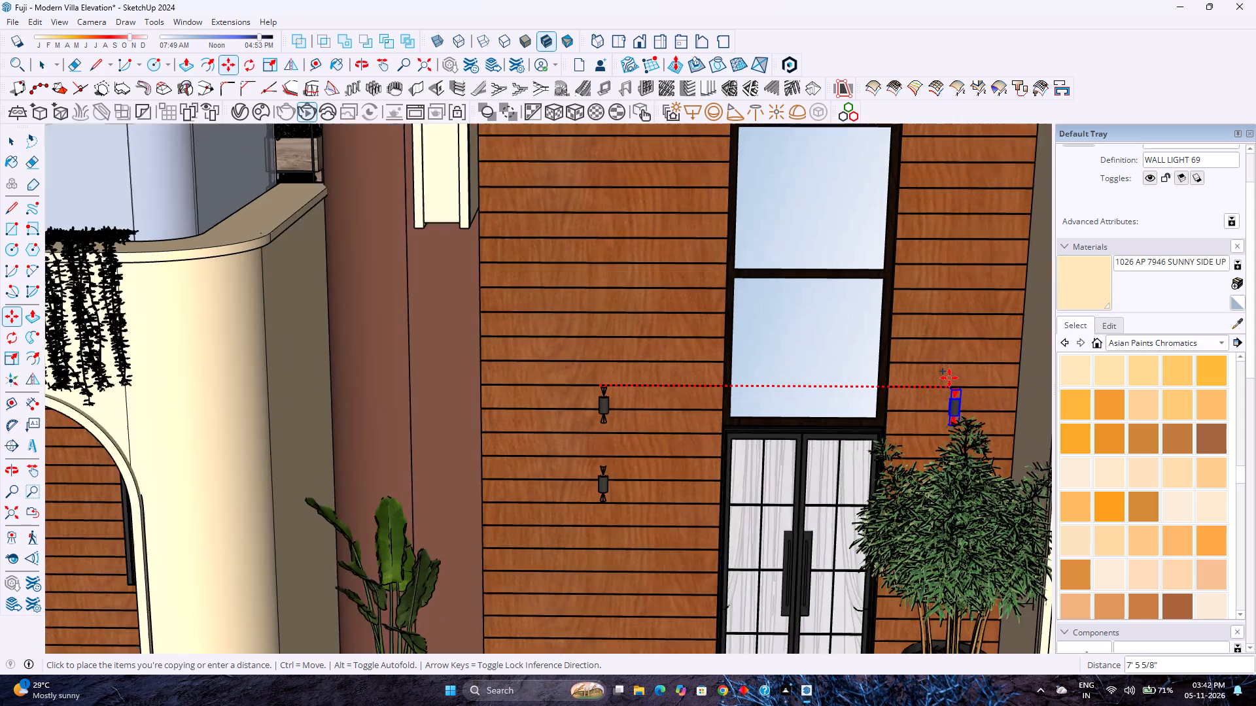
scroll(949, 378, "up", 1)
middle_click_drag(949, 378, 893, 393)
middle_click(893, 393)
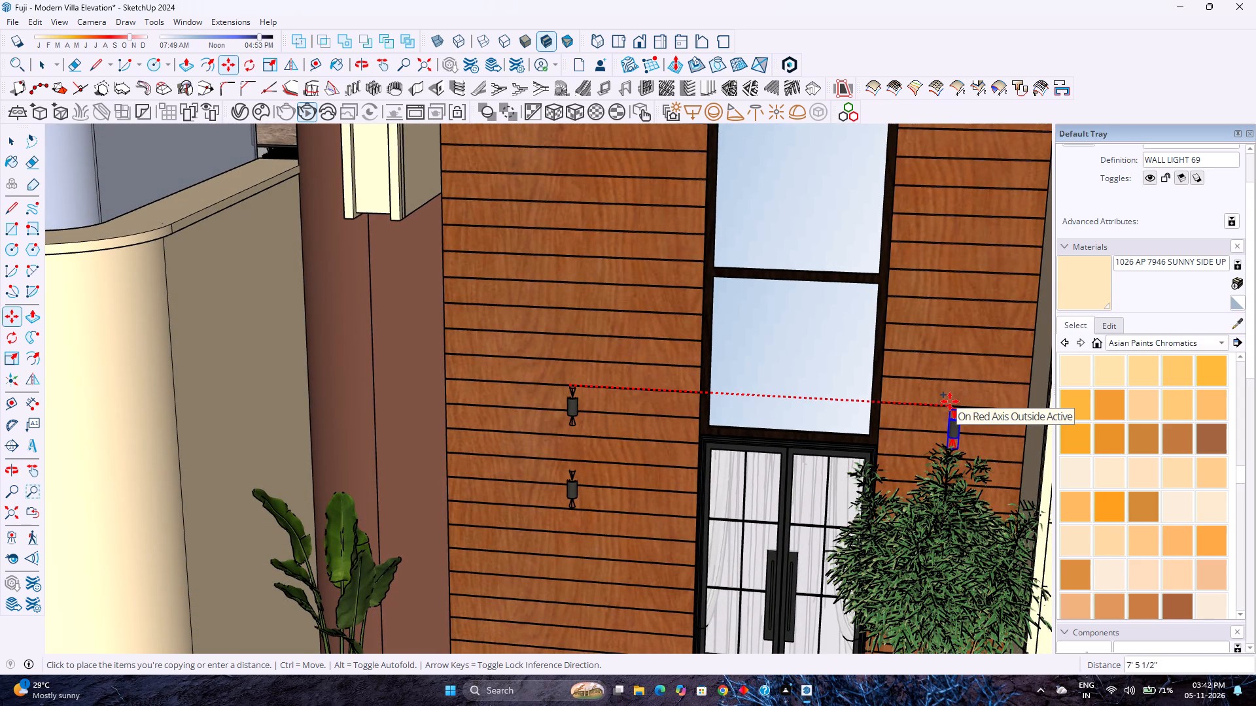
left_click(950, 401)
key("space")
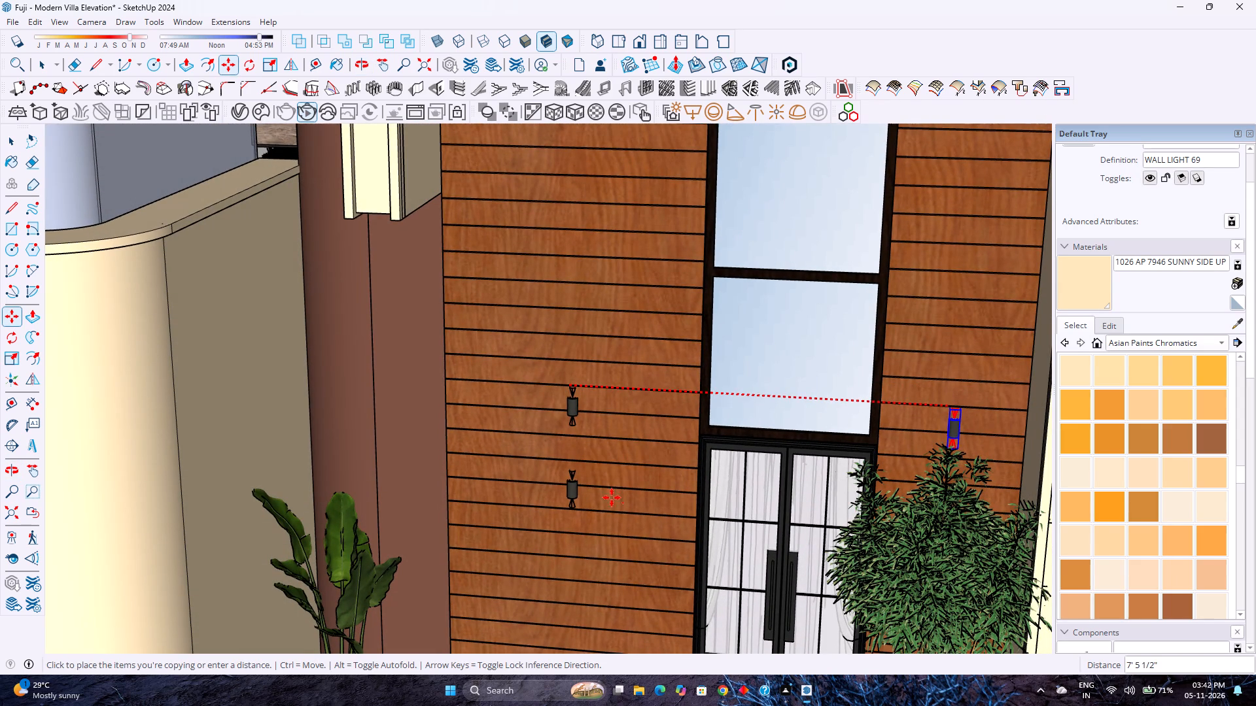
Delete the lower of the two wall lights between the brown column and the balcony door.
scroll(570, 490, "down", 3)
scroll(570, 490, "up", 5)
scroll(570, 490, "down", 2)
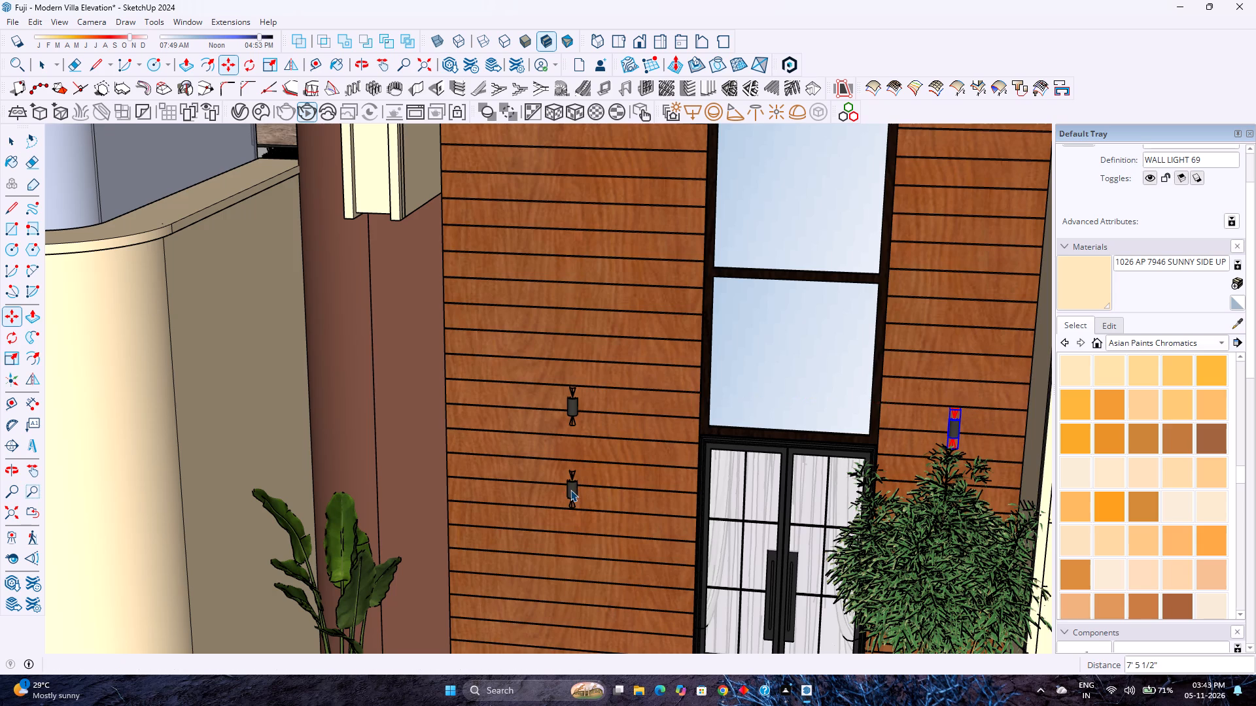
scroll(570, 490, "up", 2)
scroll(570, 490, "down", 2)
scroll(570, 490, "up", 5)
left_click(573, 490)
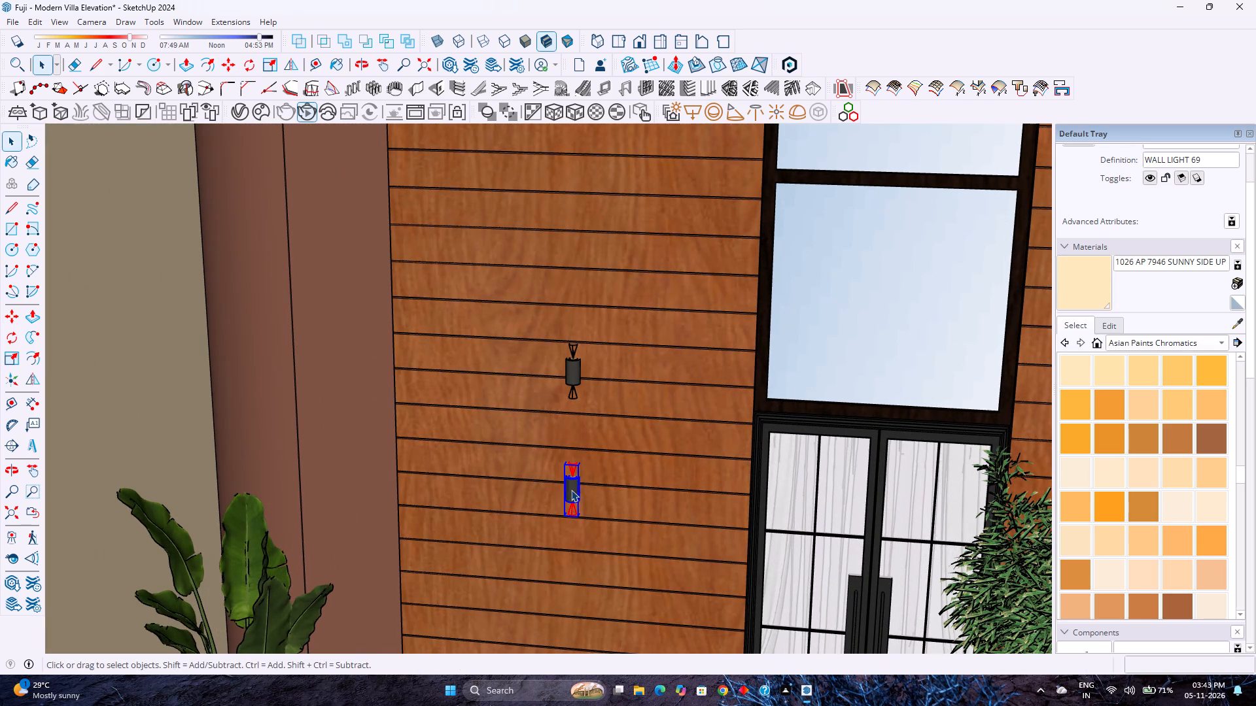
key("Delete")
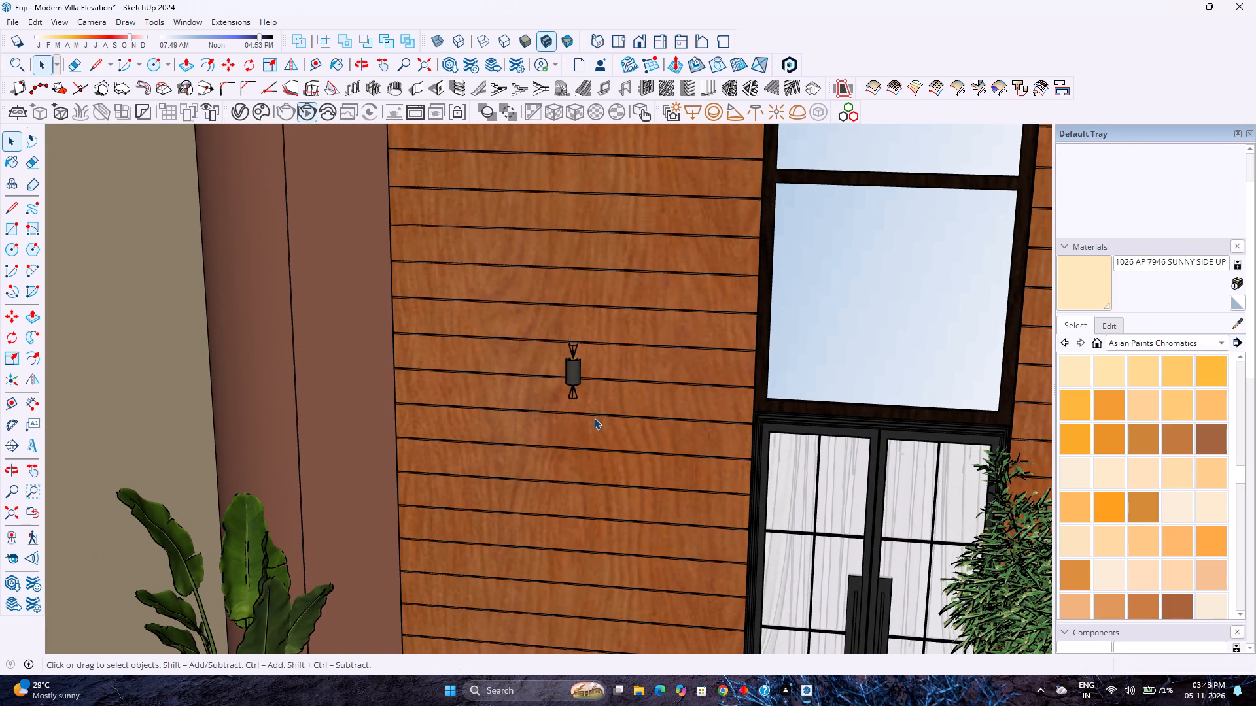
Move both wall lights on the upper balcony's timber wall about 1 7/16" outward from the wall along the green axis.
scroll(594, 418, "up", 5)
middle_click_drag(594, 411, 504, 552)
middle_click(504, 552)
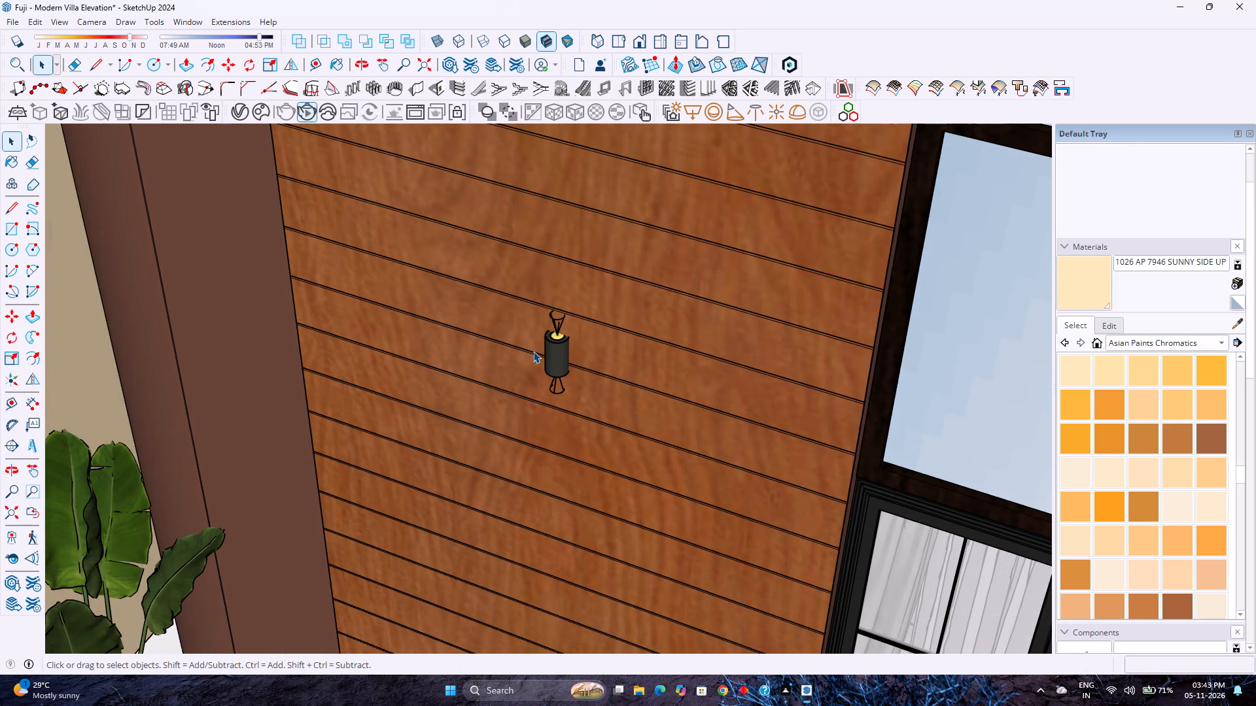
left_click(553, 354)
scroll(567, 354, "down", 9)
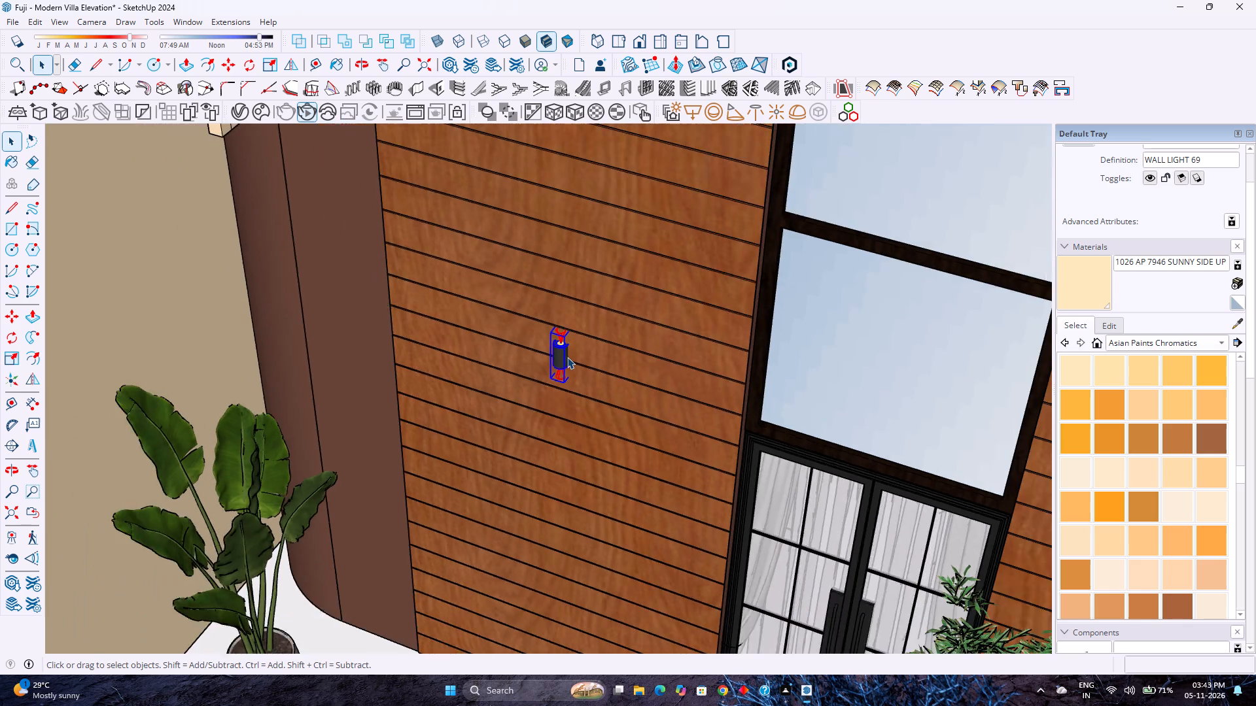
scroll(567, 357, "down", 5)
left_click(905, 465, "ctrl")
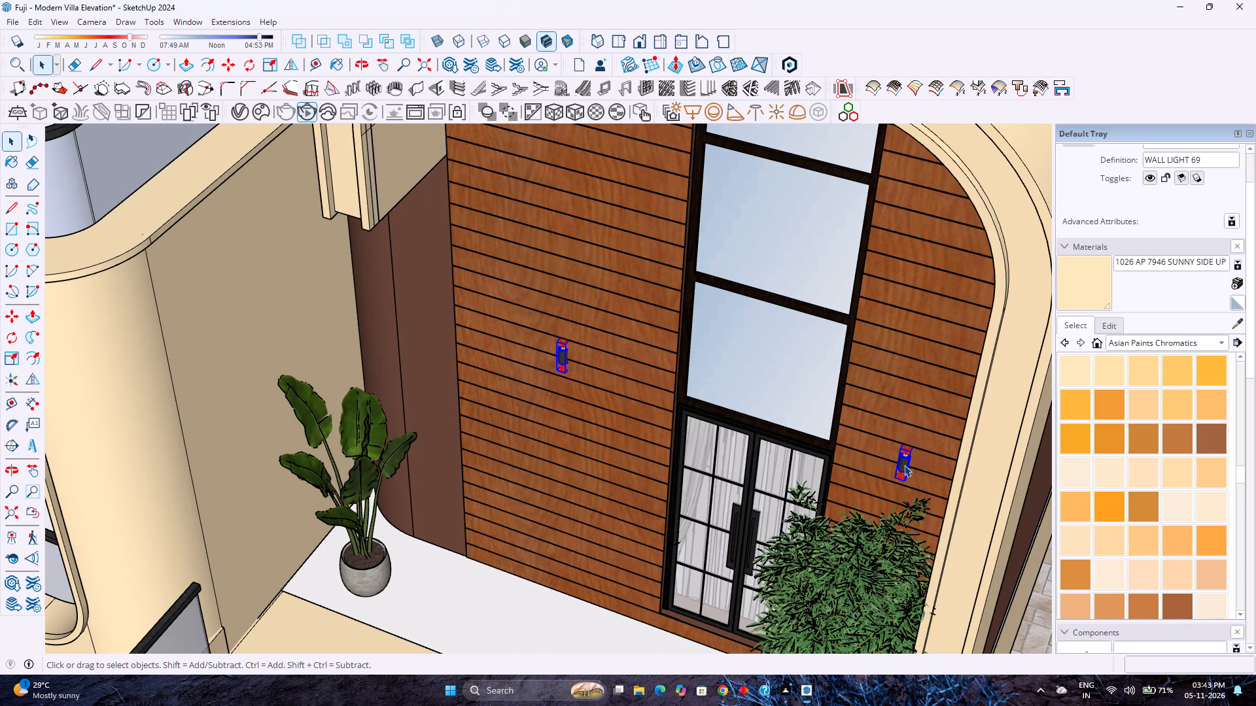
scroll(574, 350, "up", 3)
scroll(528, 304, "up", 13)
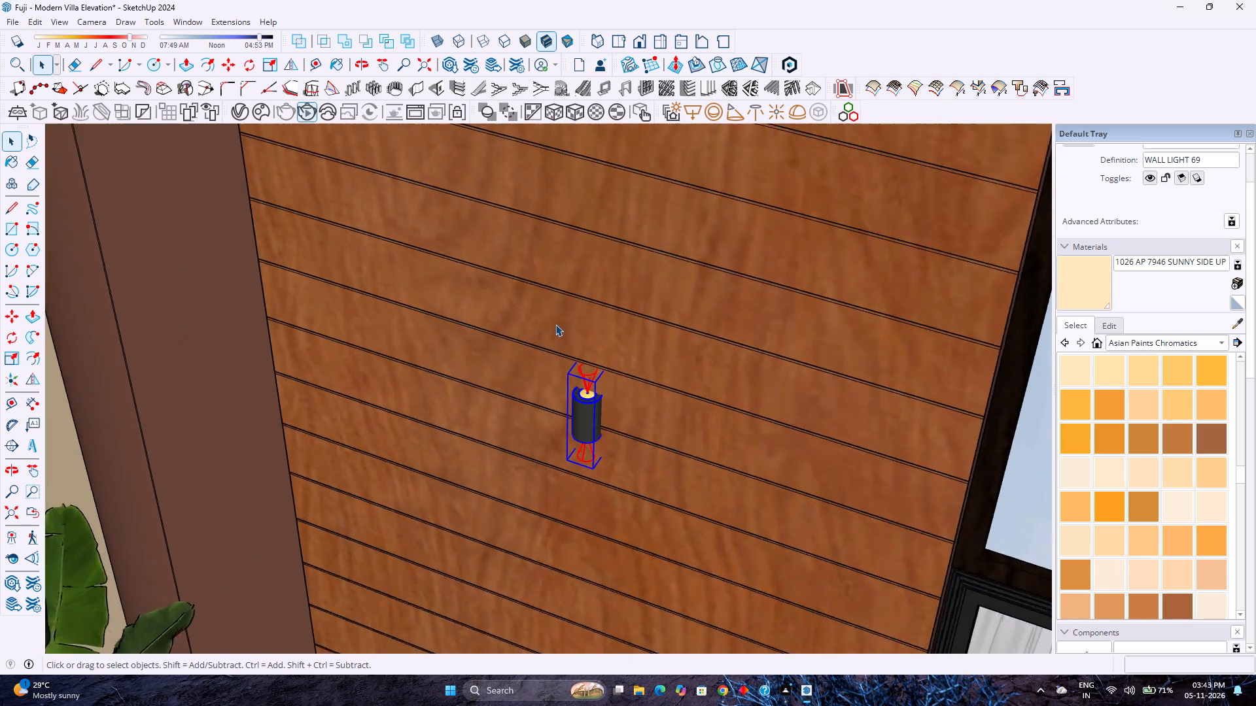
scroll(555, 324, "up", 8)
key("m")
scroll(623, 367, "up", 4)
scroll(657, 416, "up", 3)
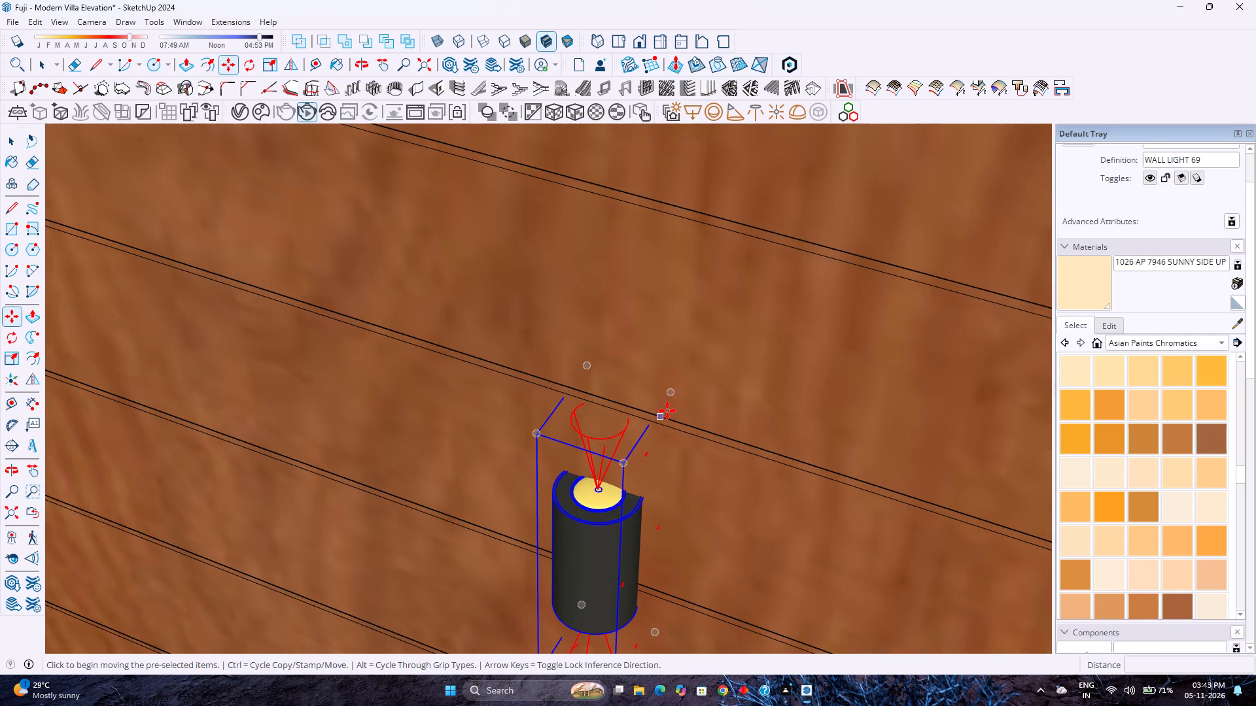
left_click(672, 395)
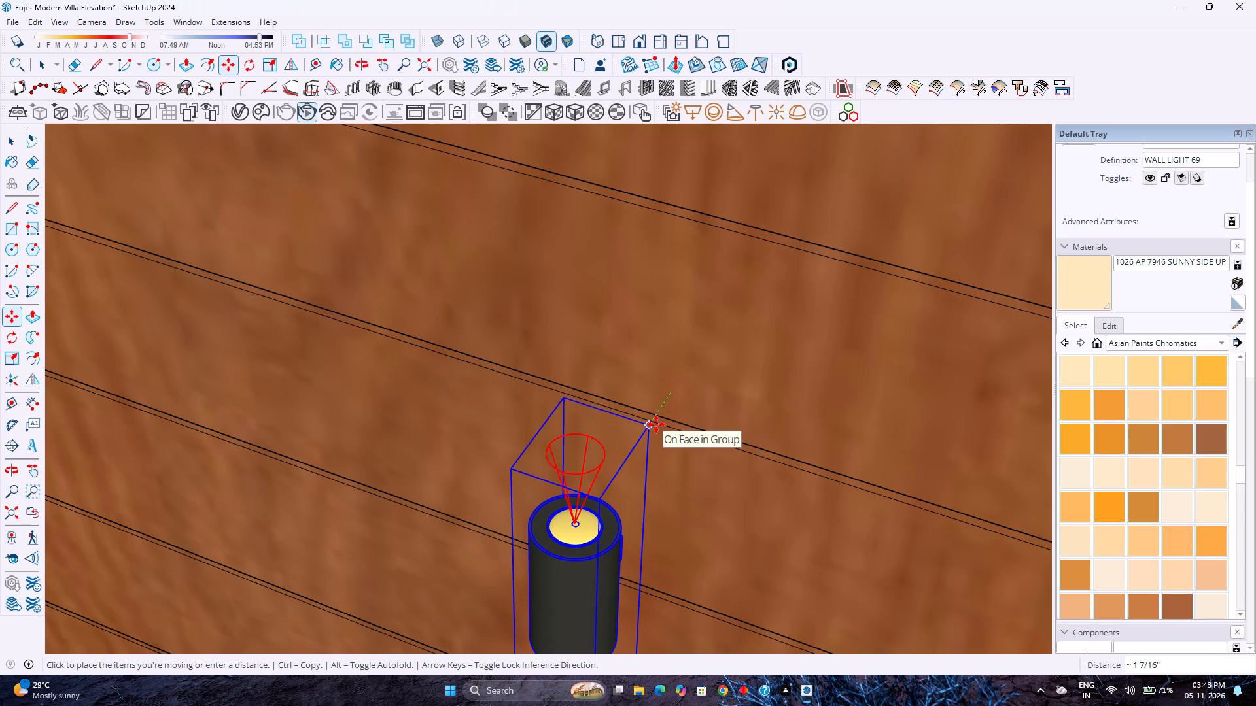
key("Left")
left_click(656, 424)
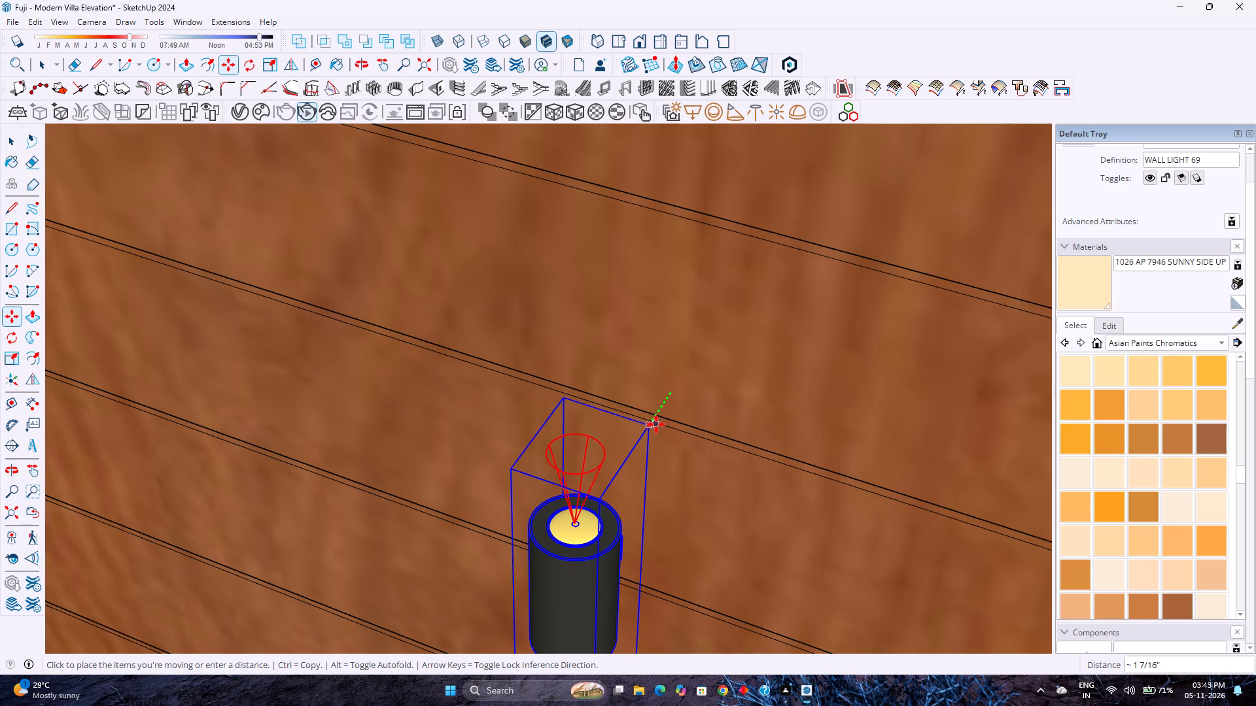
scroll(678, 386, "down", 15)
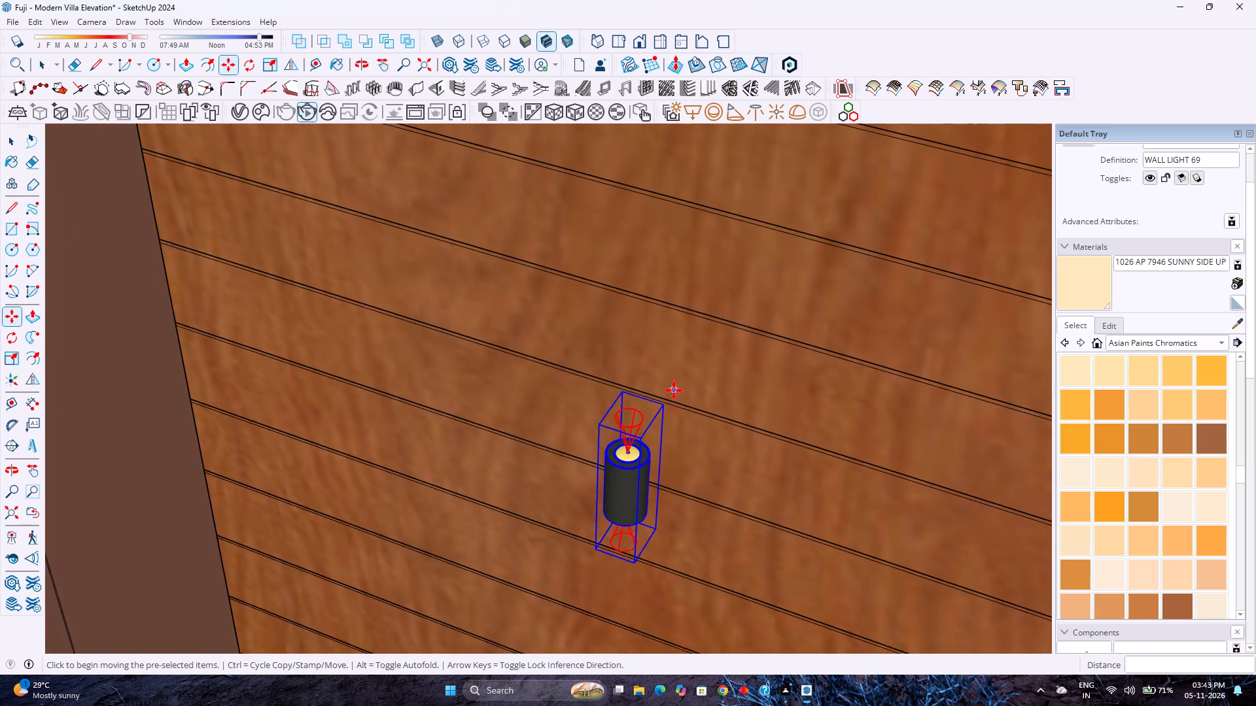
scroll(674, 390, "down", 16)
scroll(667, 390, "up", 2)
scroll(667, 390, "down", 5)
scroll(667, 390, "up", 1)
scroll(667, 390, "down", 7)
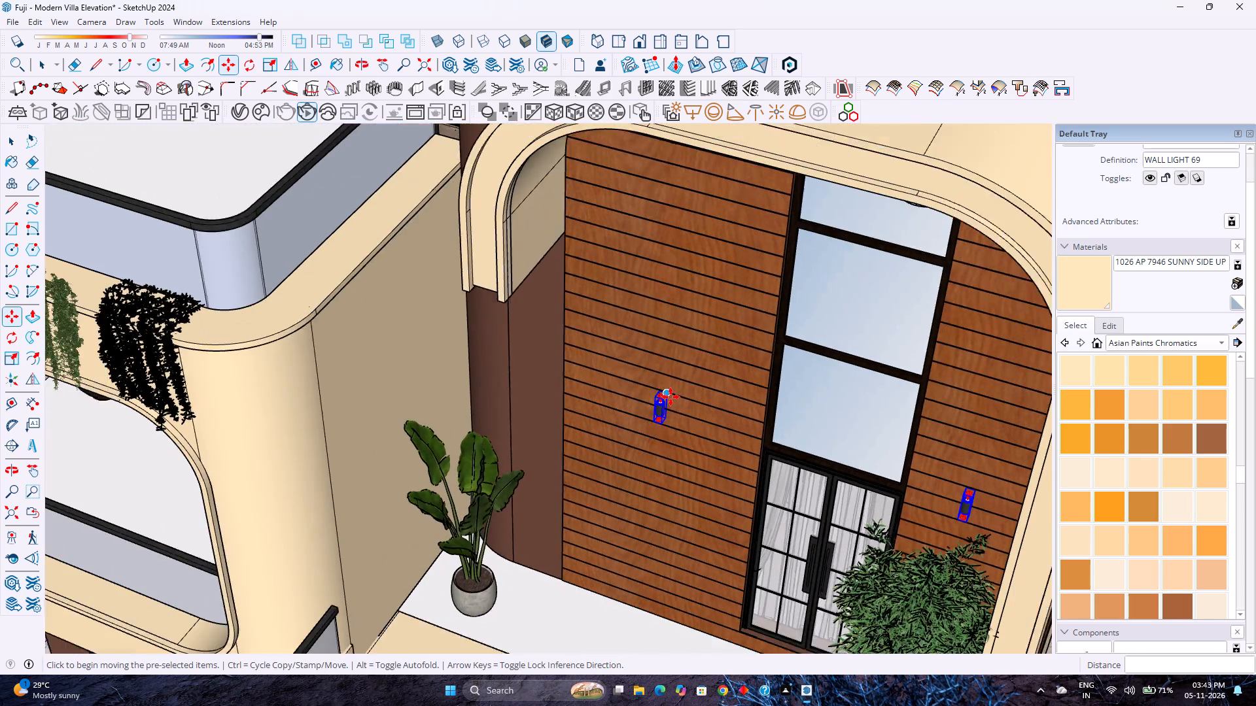
scroll(671, 397, "down", 1)
key("space")
Examine how the wall light sits on the brown pillar beside the ground-floor glass doors.
scroll(669, 392, "down", 15)
middle_click_drag(543, 477, 540, 468)
middle_click_drag(543, 462, 548, 454)
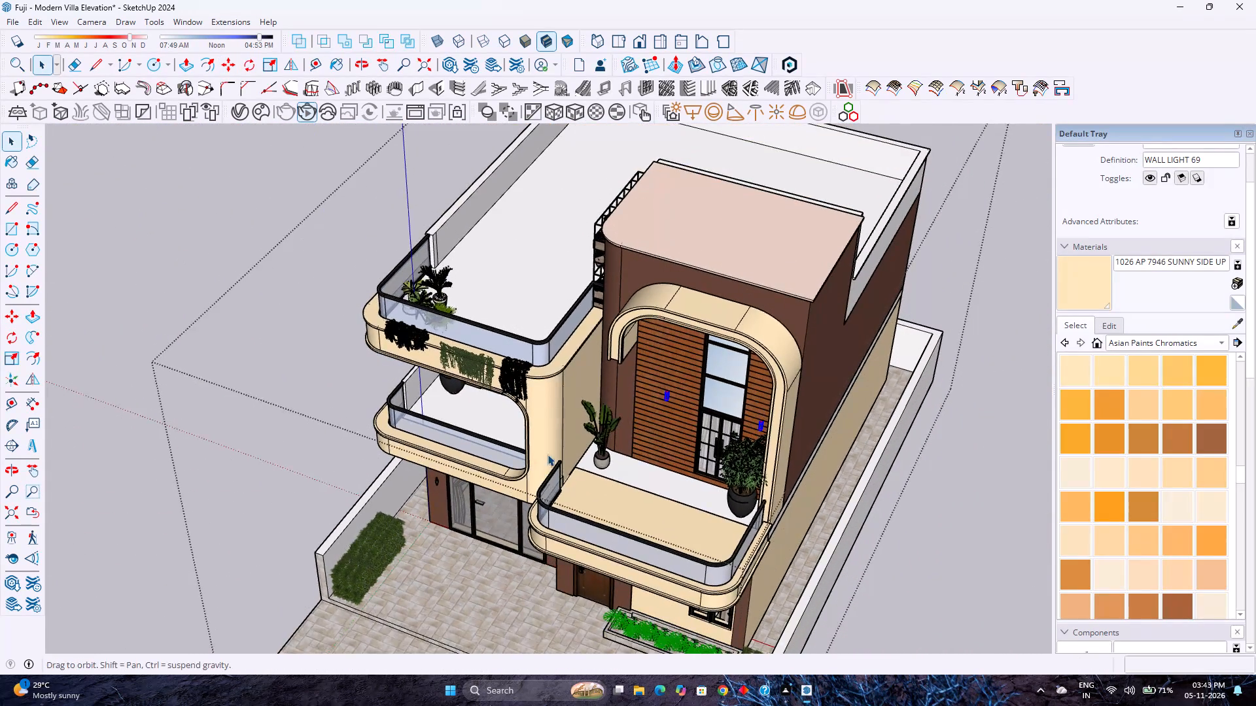
middle_click_drag(548, 454, 655, 395)
middle_click(657, 395)
scroll(464, 539, "up", 5)
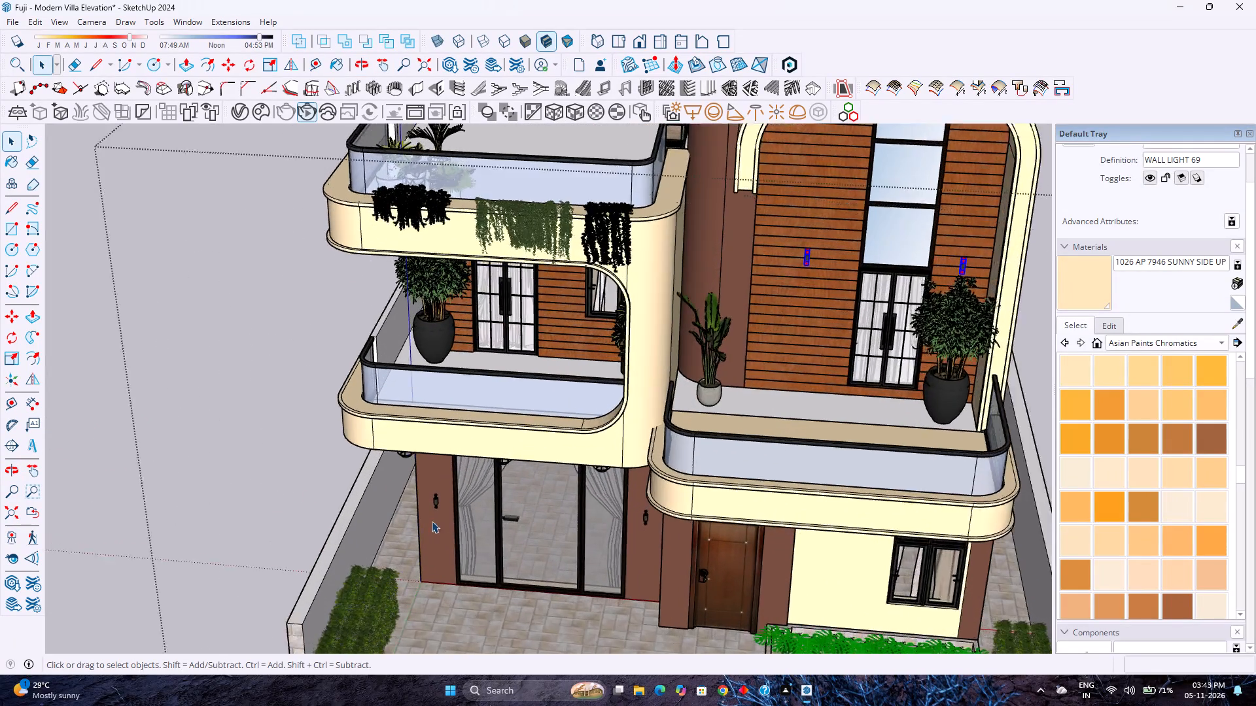
scroll(432, 521, "up", 19)
scroll(451, 483, "down", 2)
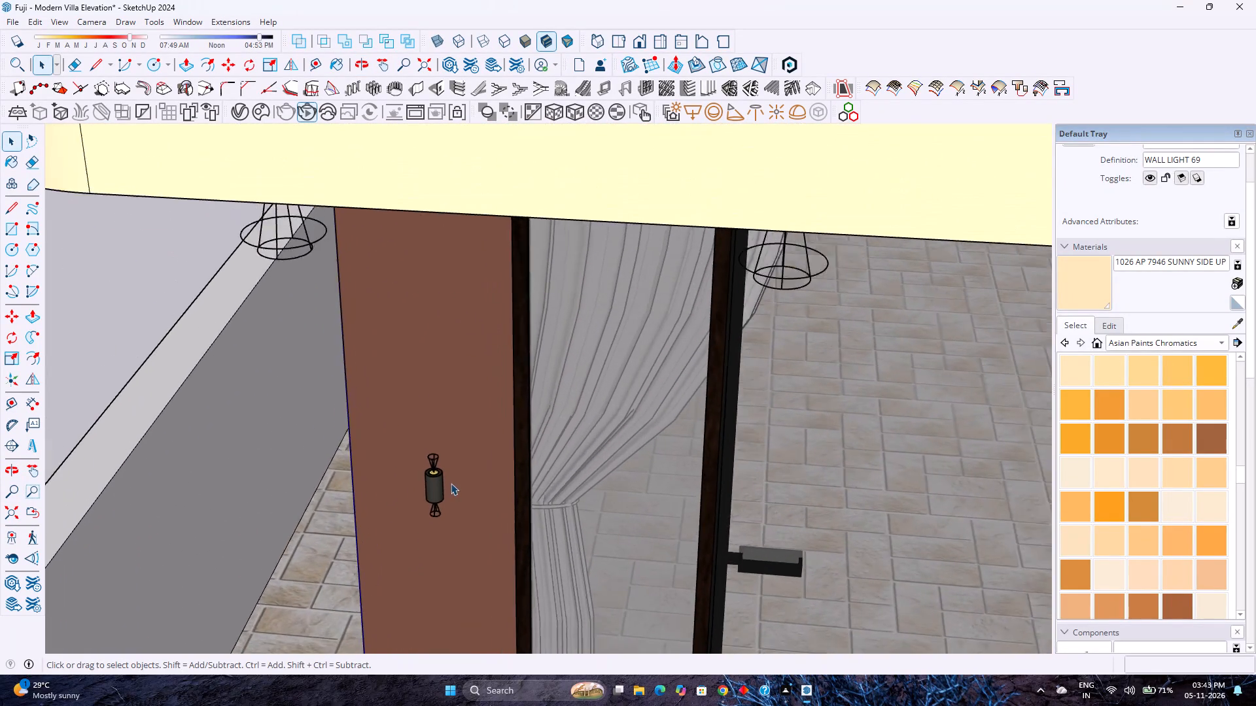
scroll(451, 483, "down", 6)
scroll(465, 490, "down", 20)
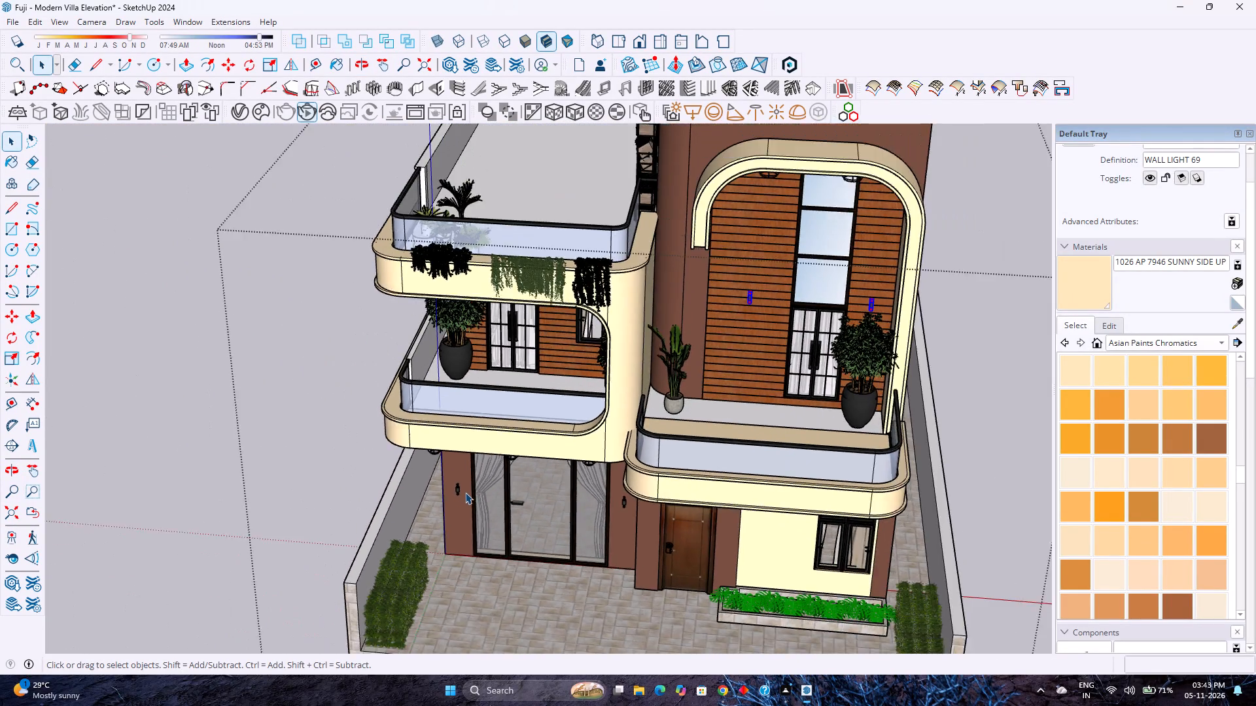
scroll(465, 492, "down", 2)
Return to the Front view, frame the whole facade, and restart the V-Ray render.
left_click(638, 39)
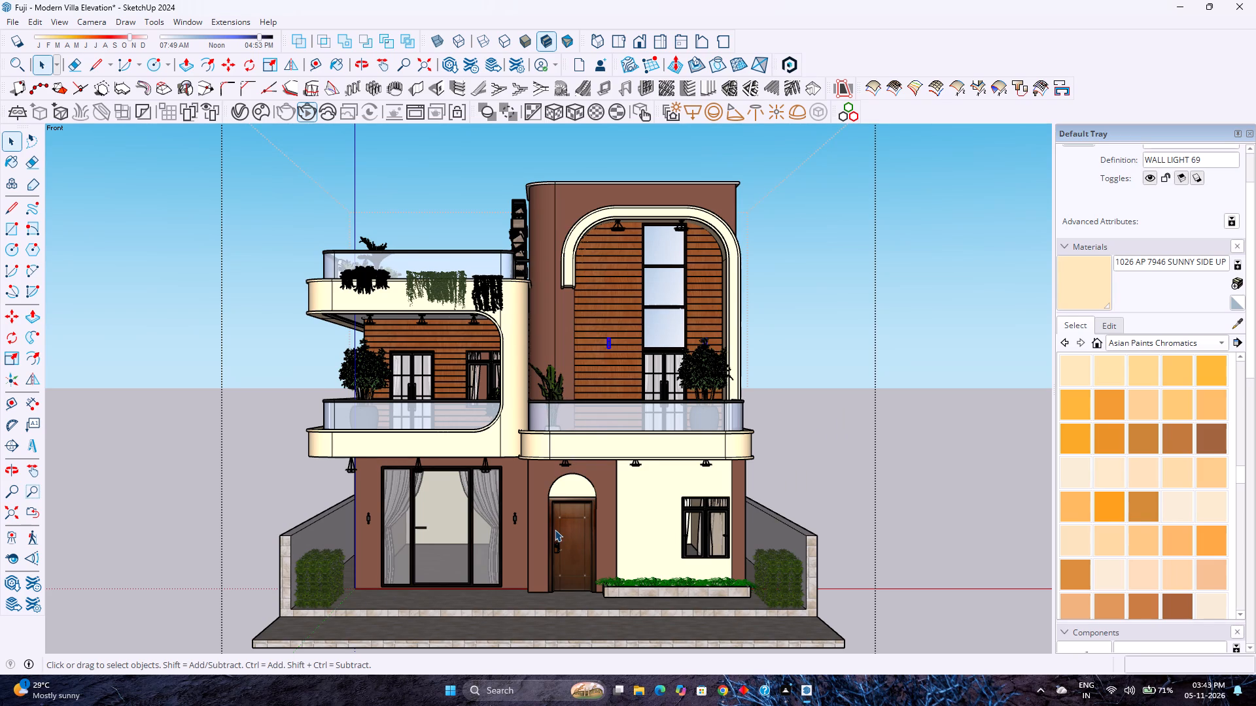
scroll(552, 537, "up", 1)
middle_click_drag(552, 537, 552, 529, "shift")
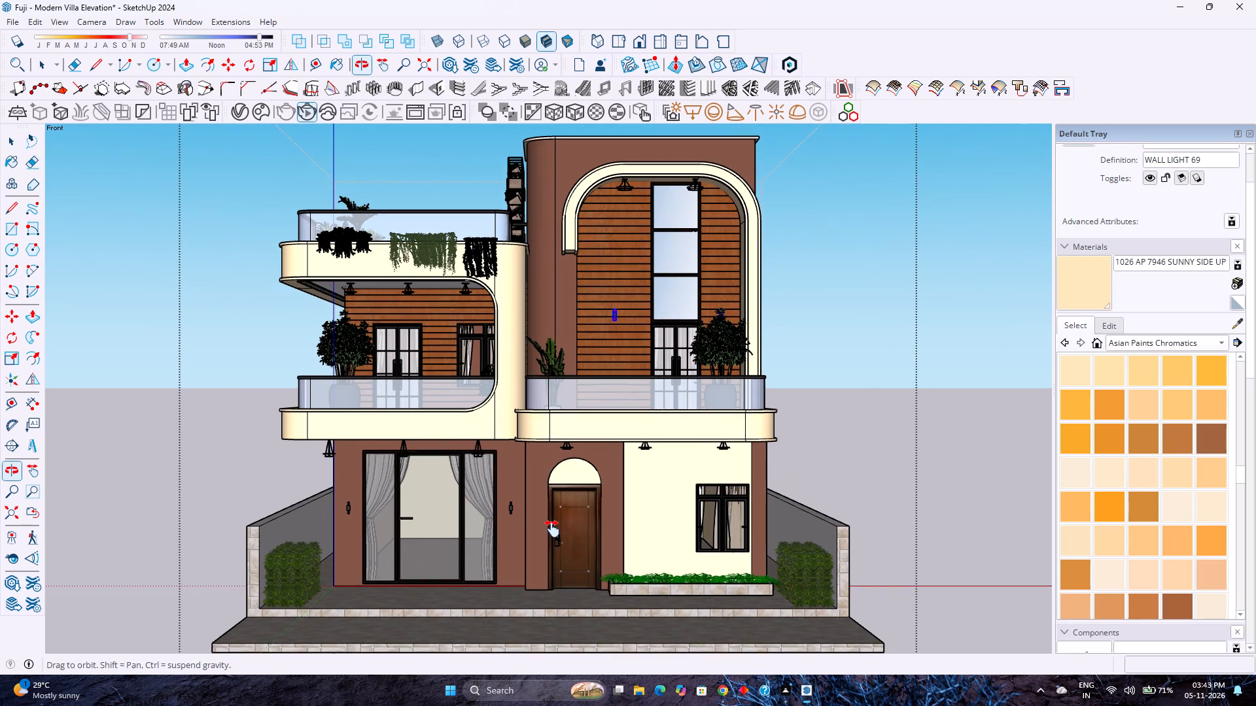
middle_click_drag(552, 529, 555, 526, "shift")
middle_click(555, 526)
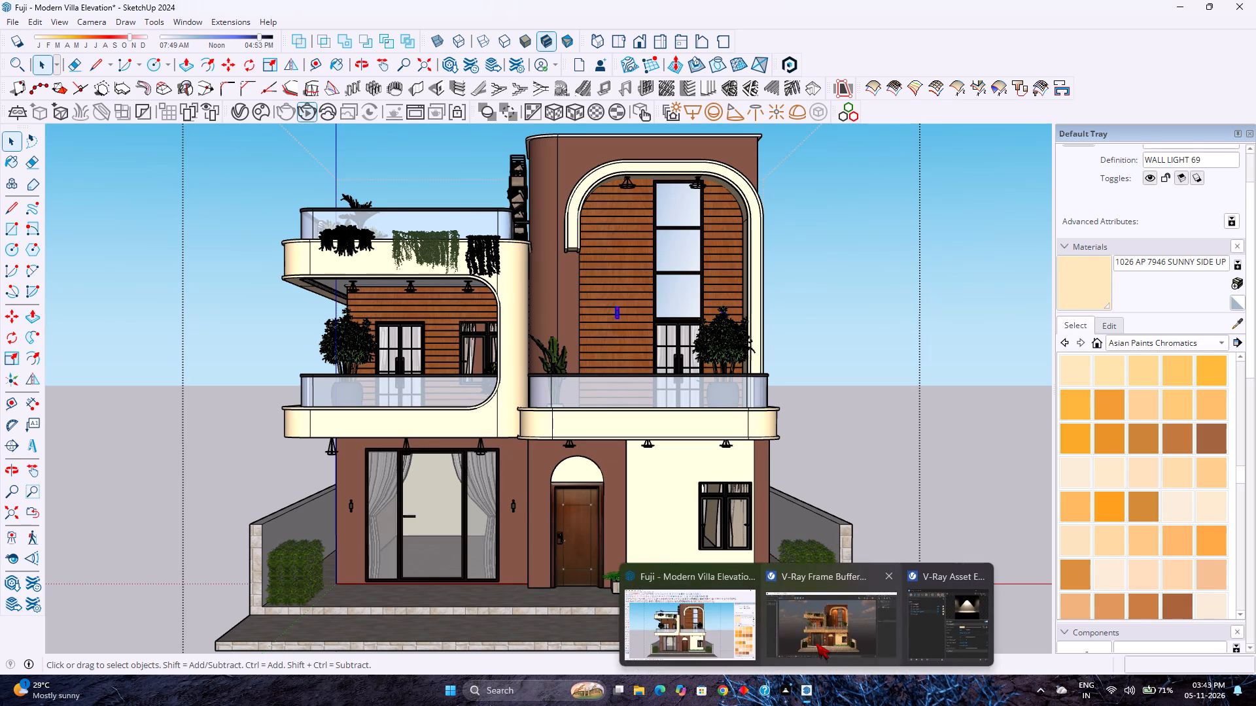
left_click(816, 643)
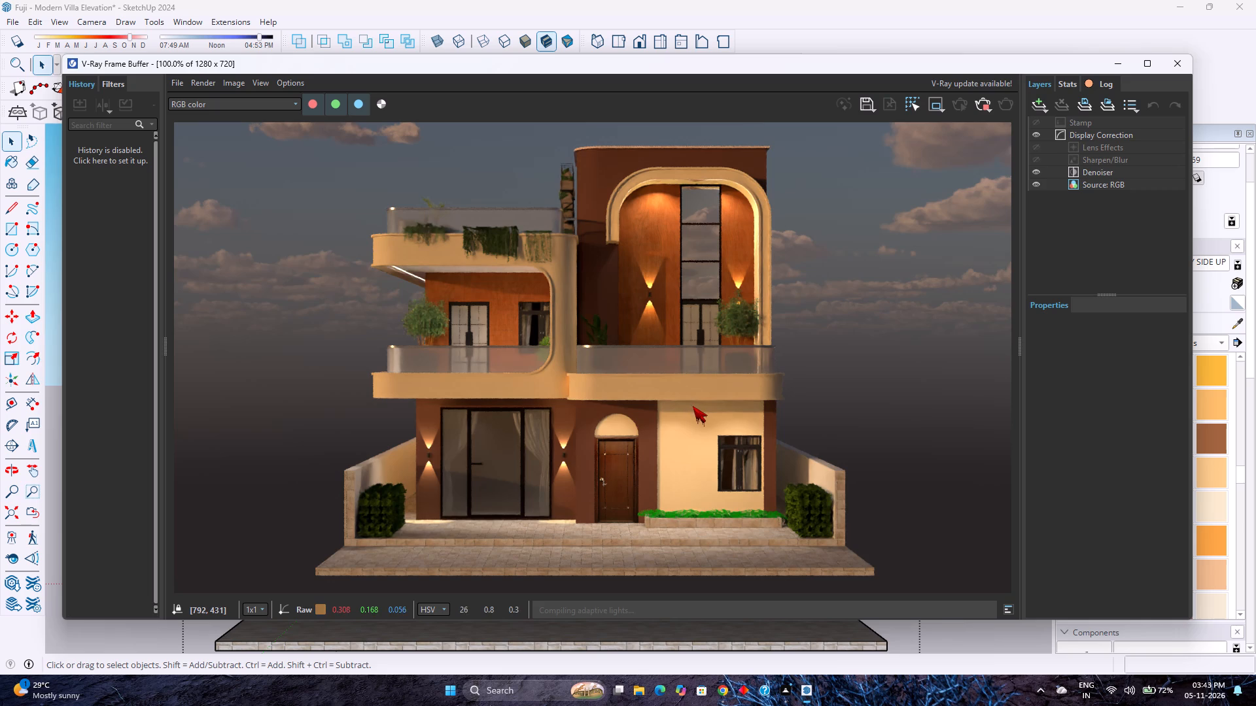
left_click(981, 112)
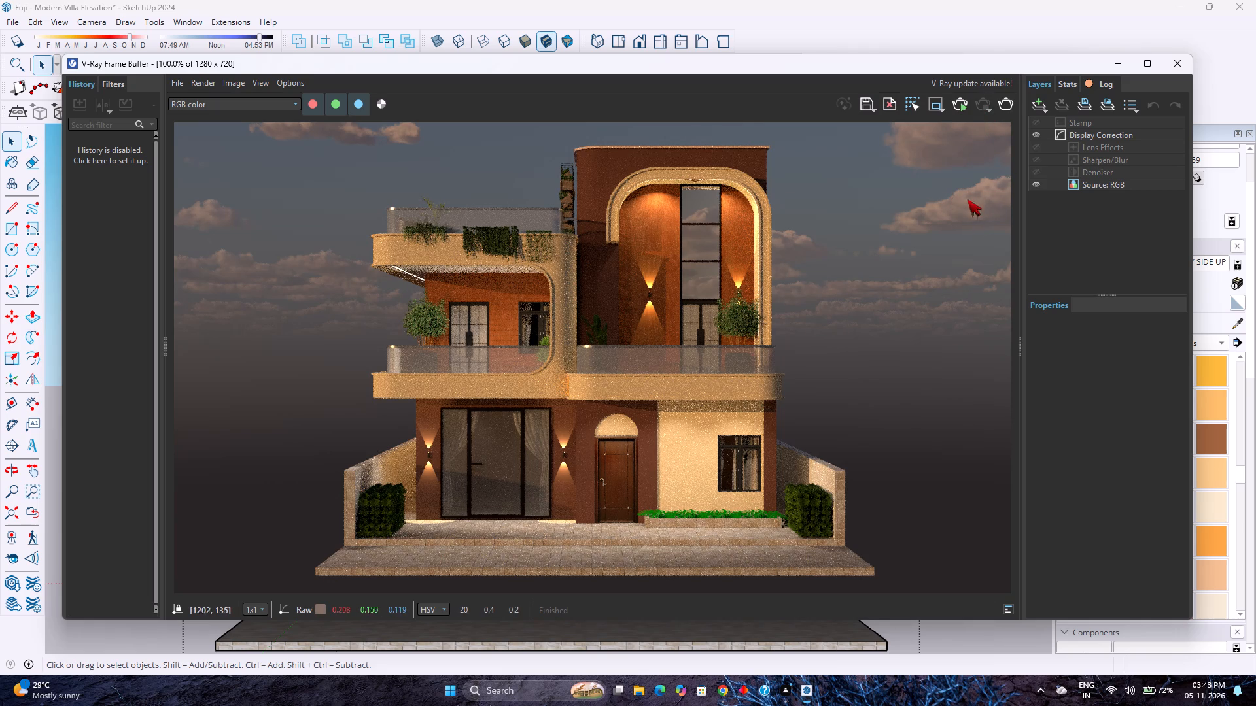
left_click(1009, 105)
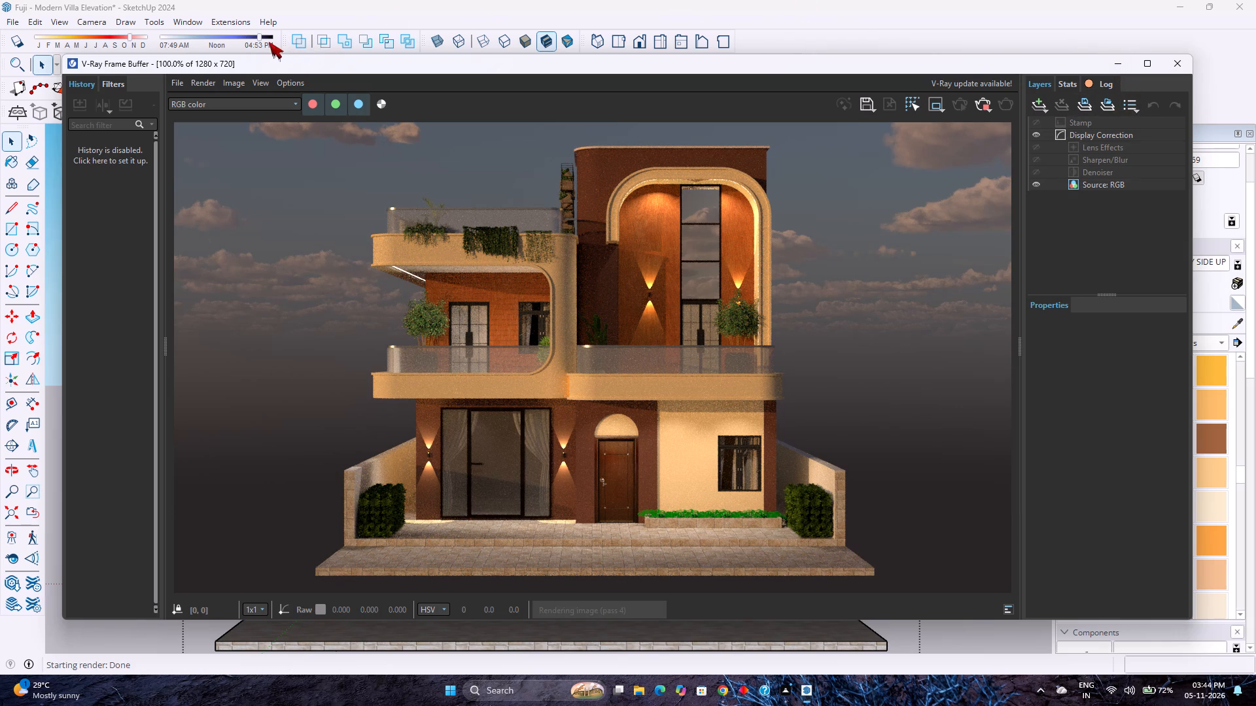
Set the sun's time of day to the 04:53 PM limit and run a fresh interactive V-Ray render.
left_click_drag(258, 41, 284, 40)
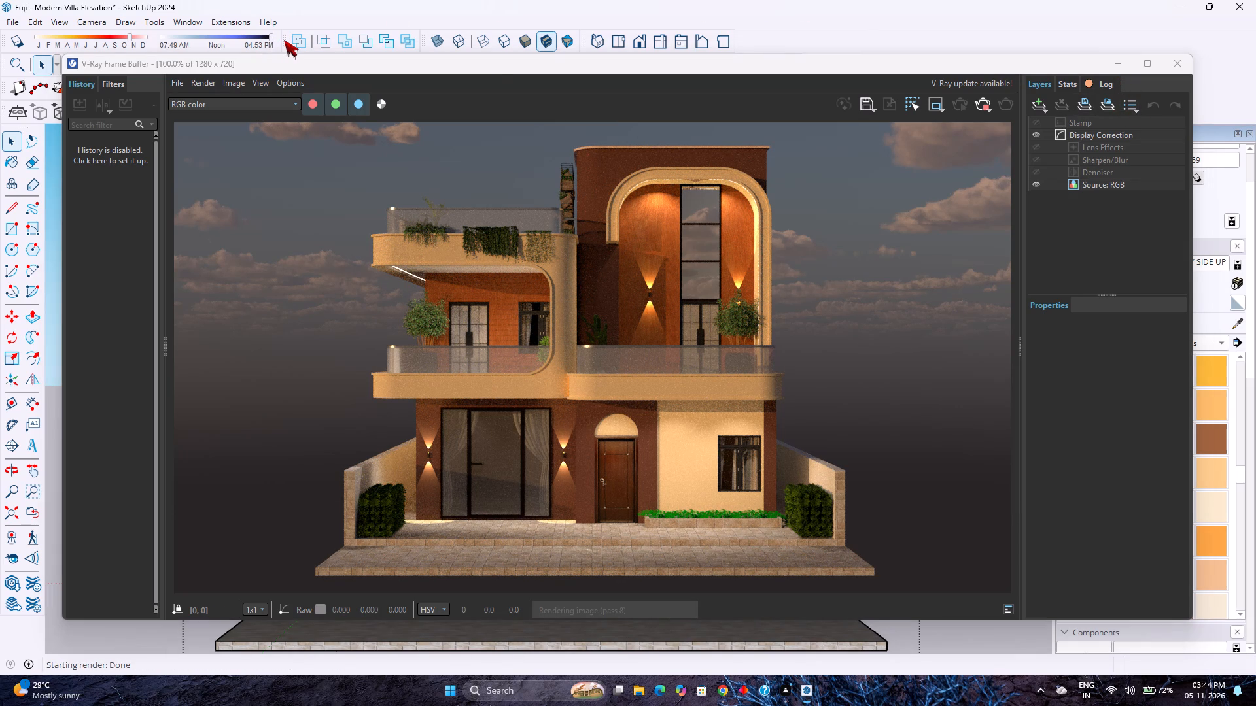
left_click(980, 109)
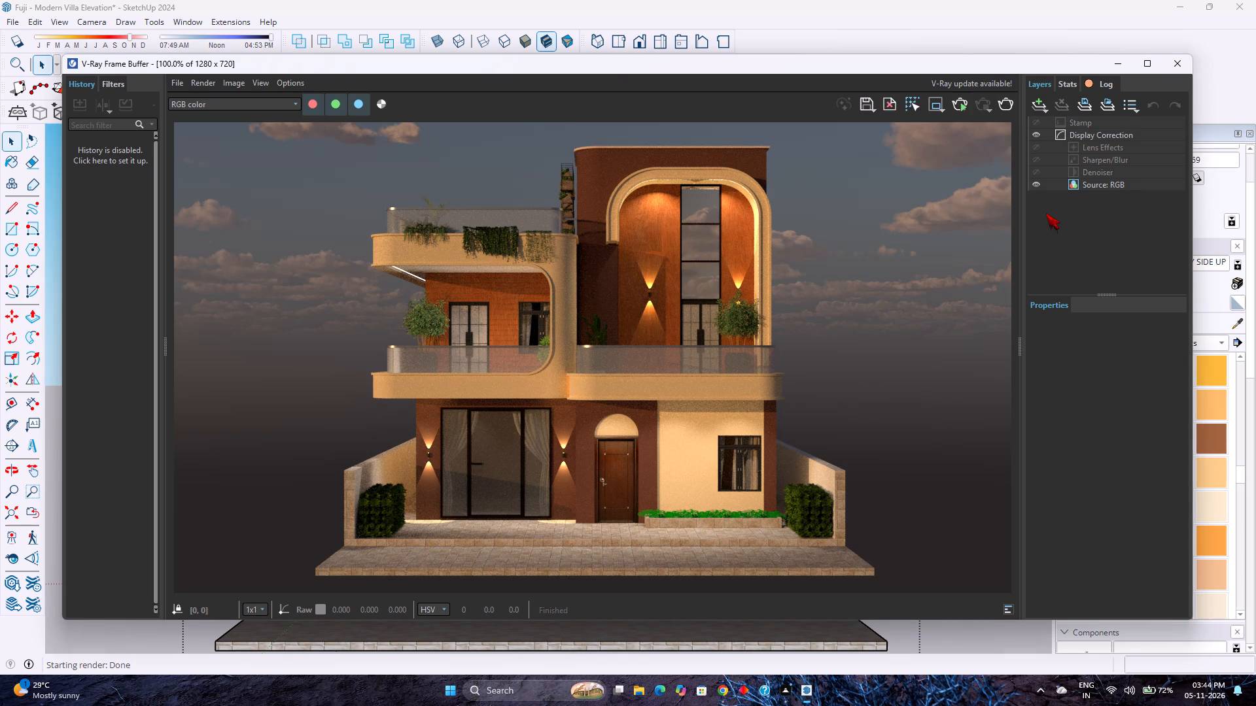
left_click(1181, 67)
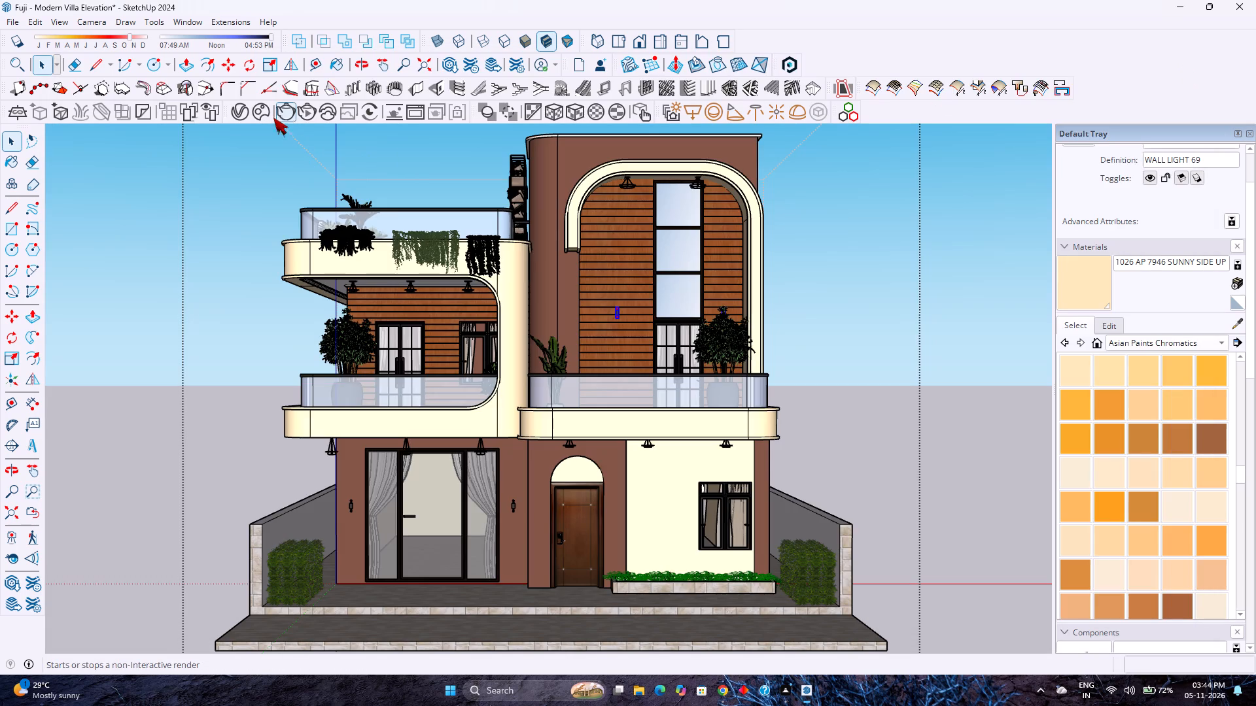
left_click(305, 113)
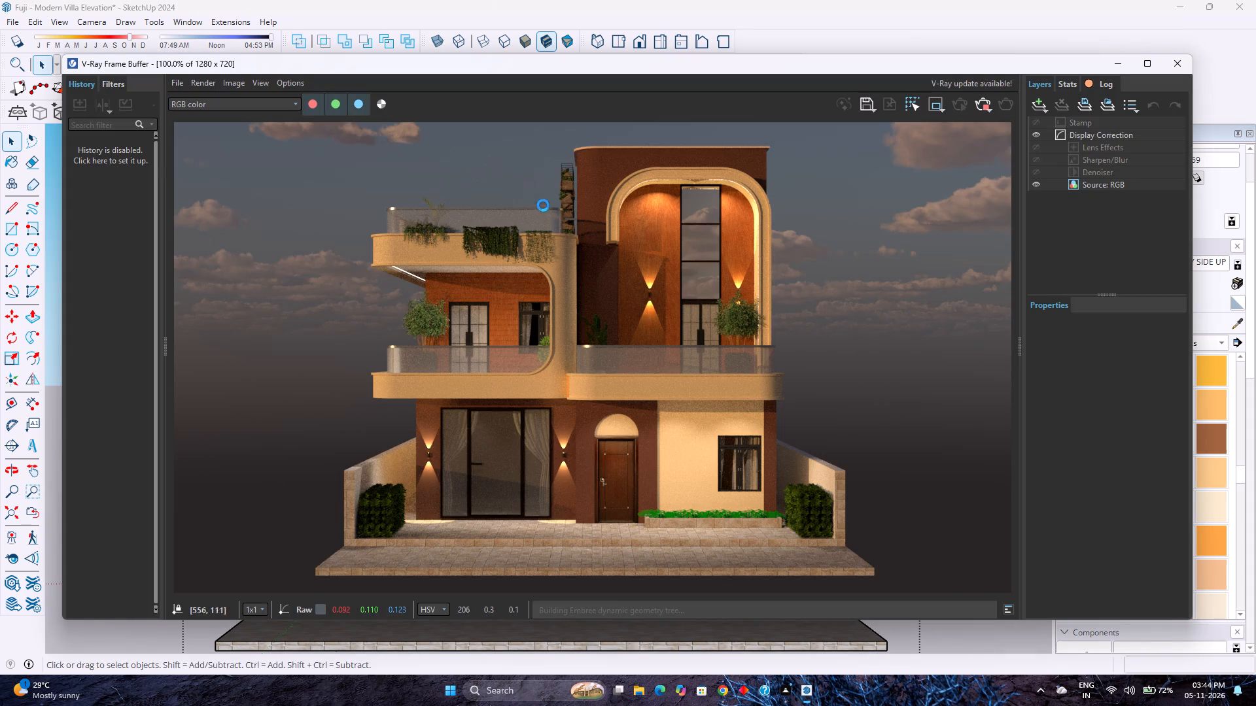
left_click(563, 269)
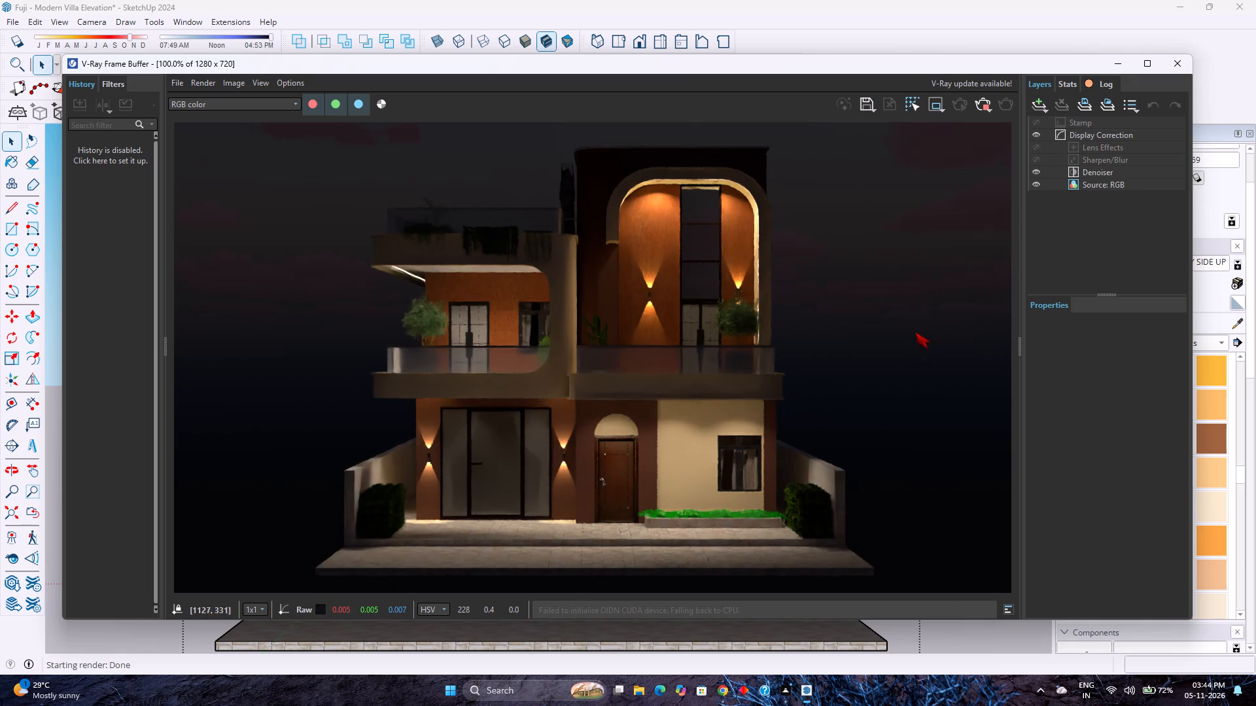
left_click(1115, 69)
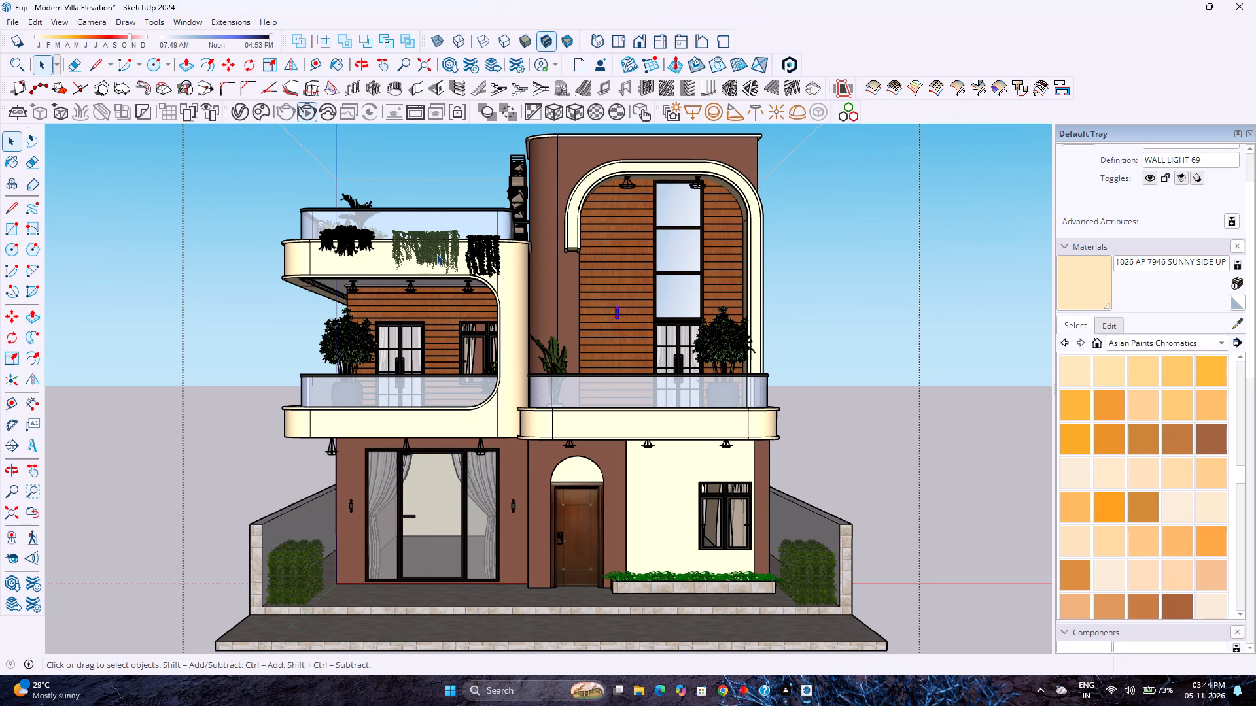
Lower all three downlights on the ceiling above the left first-floor balcony by 0.50" along the blue axis.
scroll(436, 254, "up", 7)
scroll(382, 312, "up", 4)
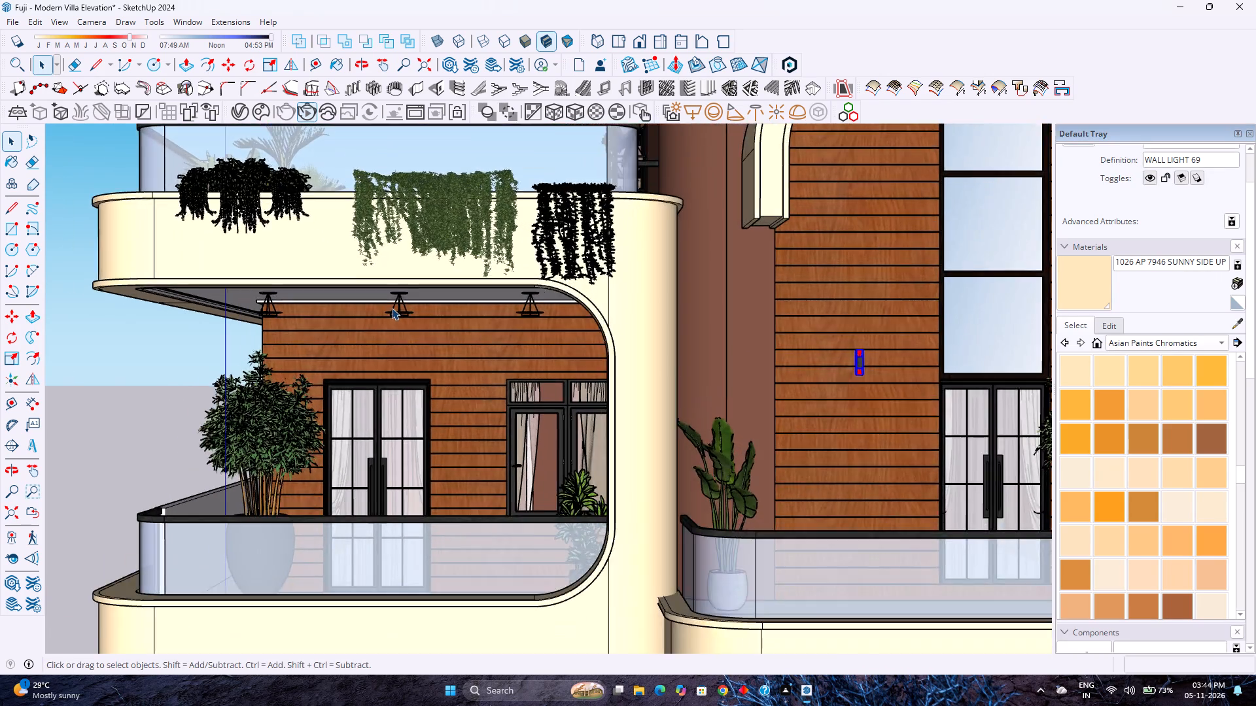
scroll(392, 308, "up", 11)
middle_click_drag(404, 291, 419, 281)
middle_click_drag(419, 281, 428, 275)
middle_click(428, 275)
middle_click(430, 274)
scroll(421, 282, "up", 7)
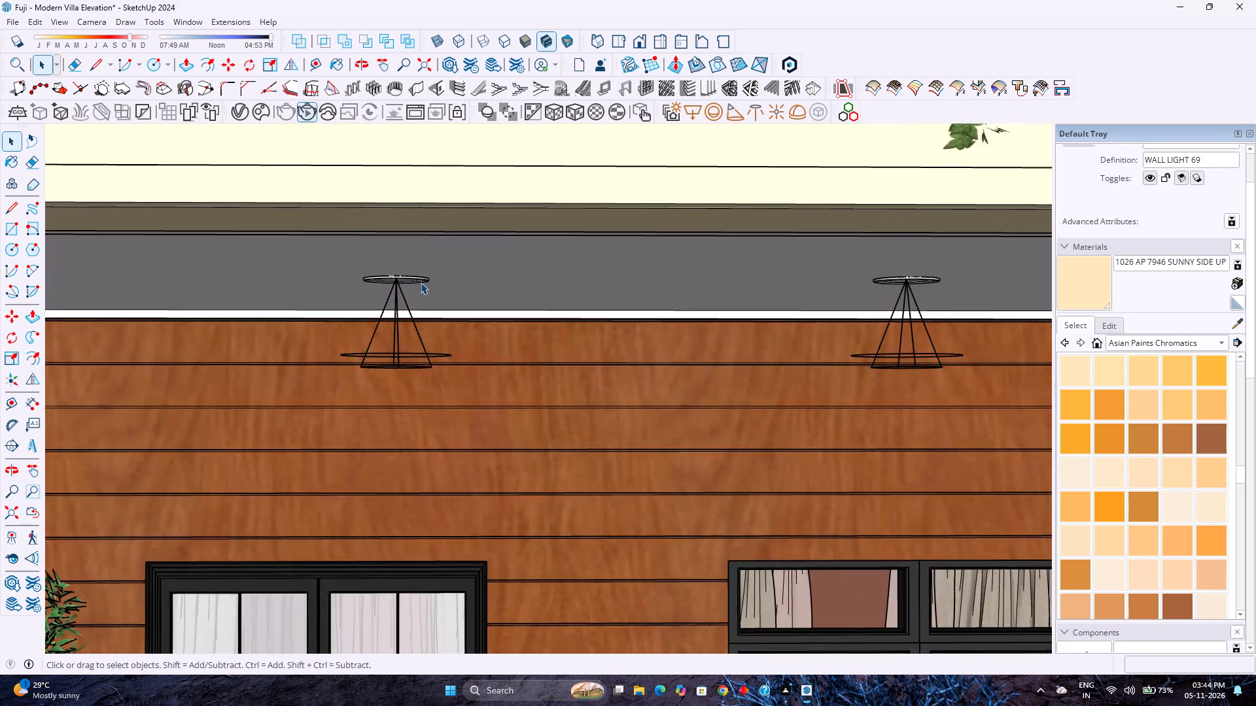
middle_click(421, 282)
middle_click(421, 282)
middle_click_drag(421, 282, 432, 271)
middle_click_drag(438, 266, 445, 261)
scroll(451, 276, "down", 7)
middle_click_drag(456, 341, 487, 287)
middle_click(487, 287)
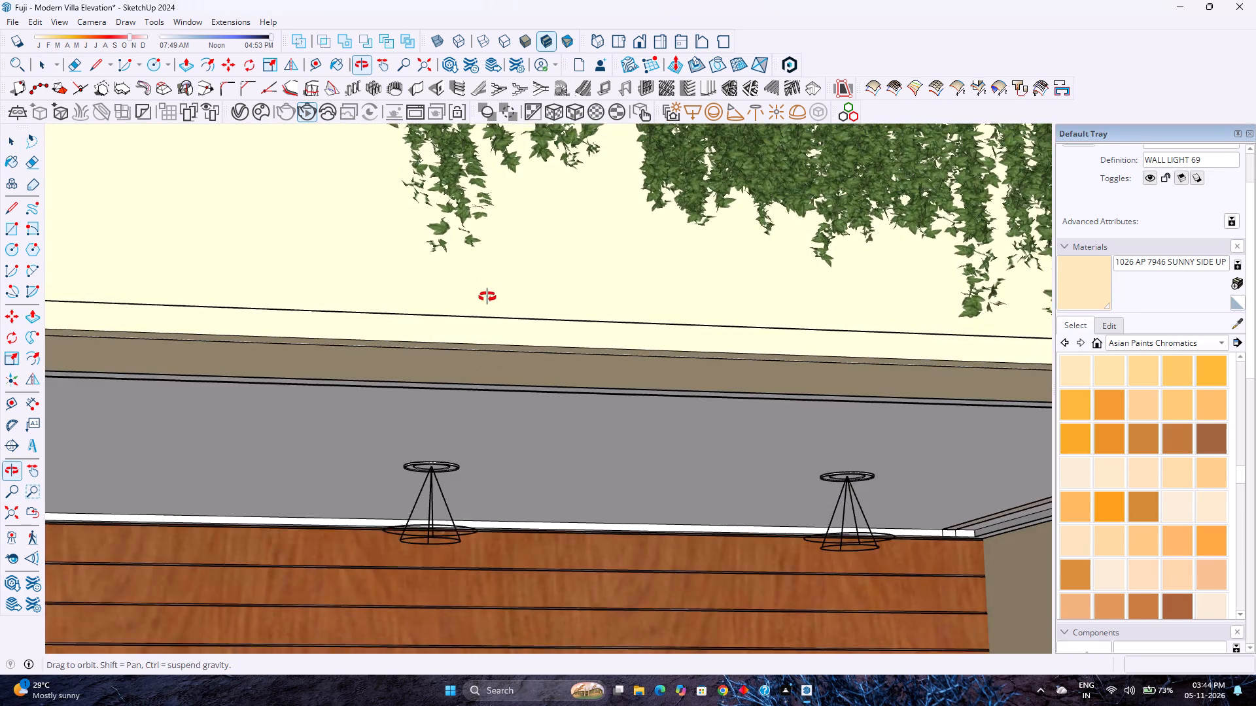
scroll(446, 409, "down", 4)
scroll(441, 485, "down", 2)
middle_click_drag(441, 485, 459, 413)
middle_click(459, 413)
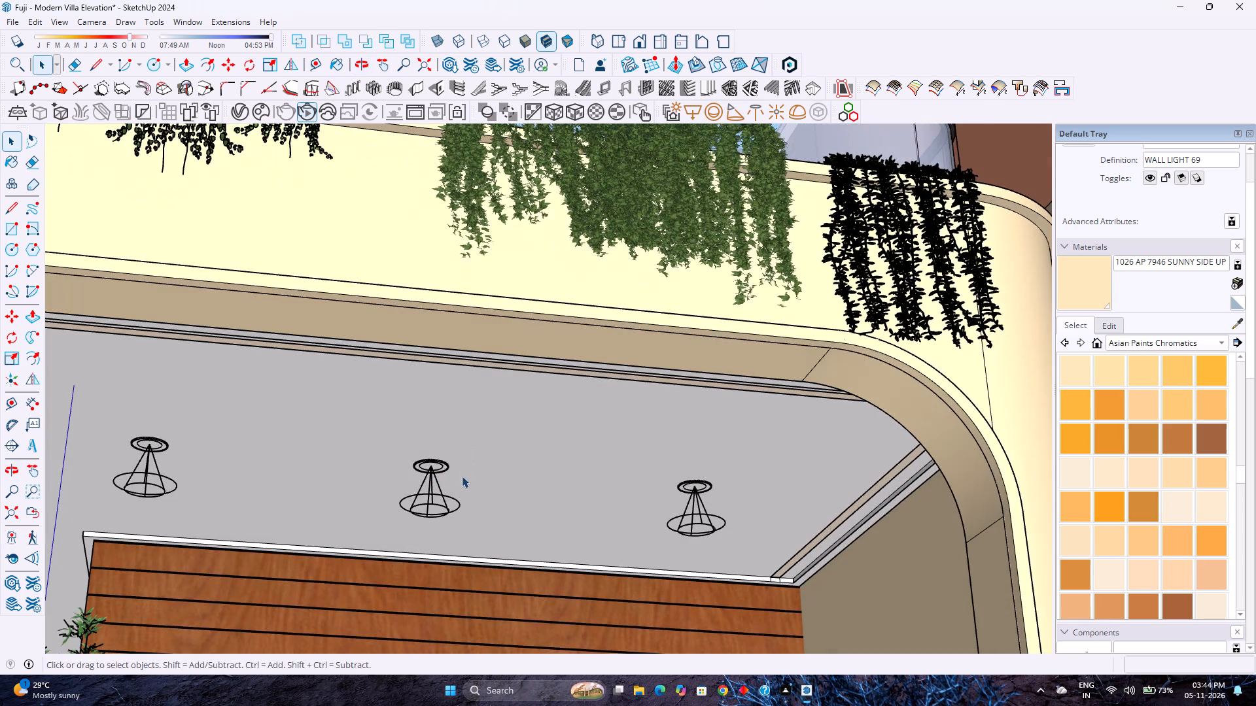
double_click(433, 465)
scroll(433, 465, "up", 2)
left_click(433, 465)
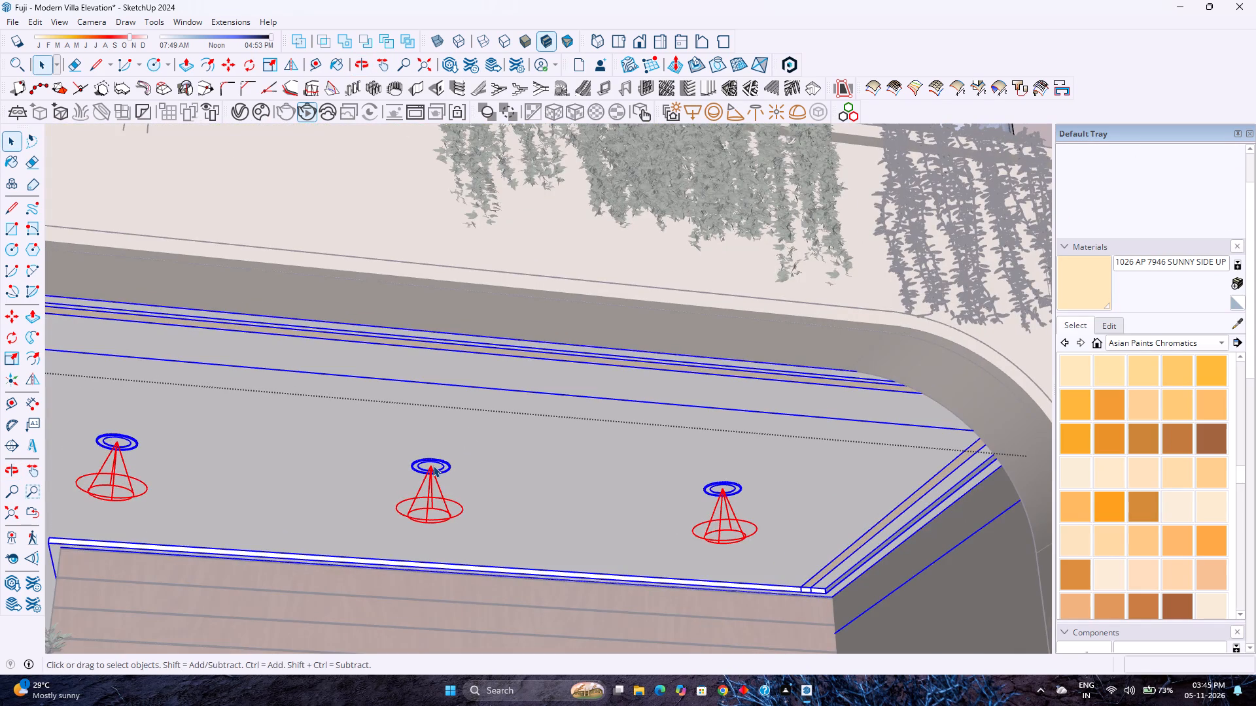
double_click(433, 465)
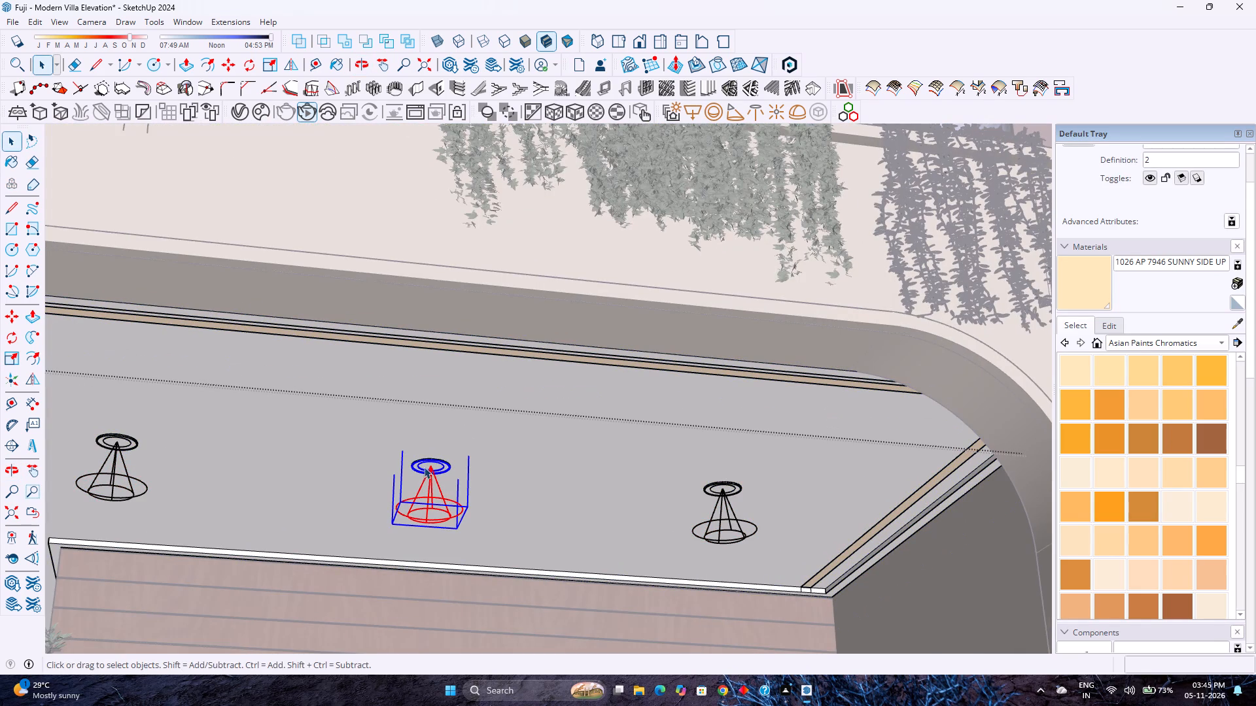
right_click(425, 473)
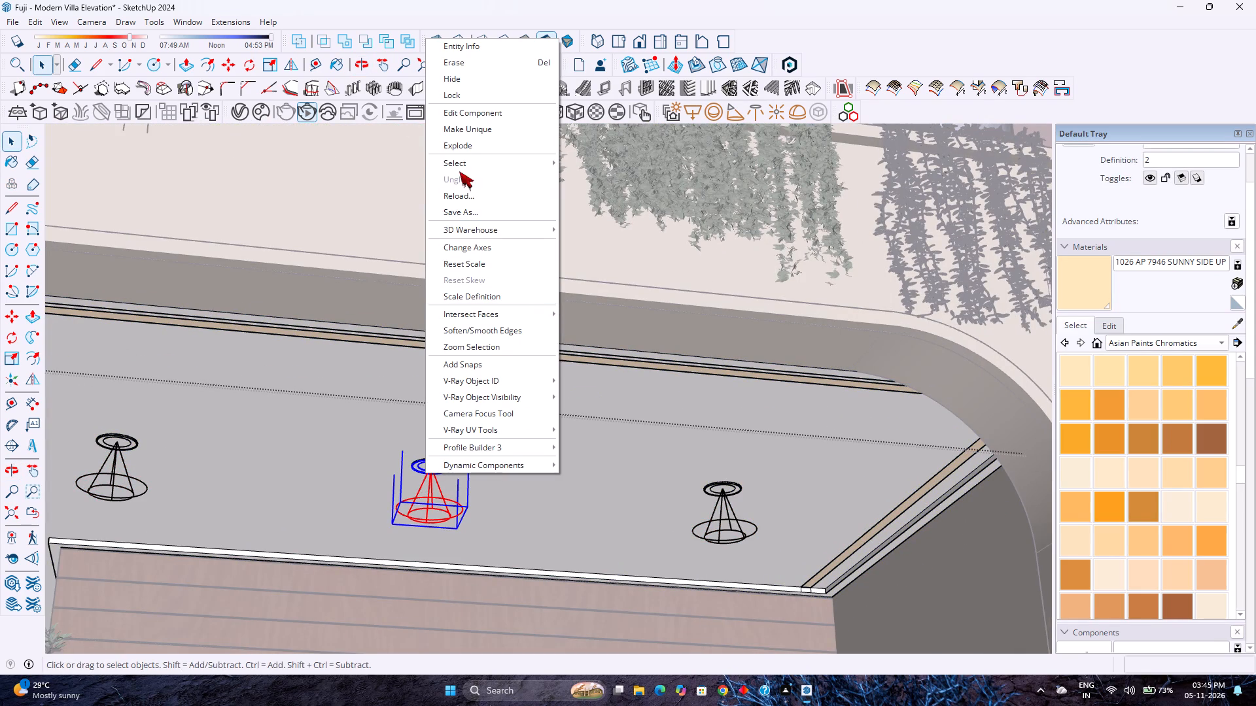
left_click(608, 180)
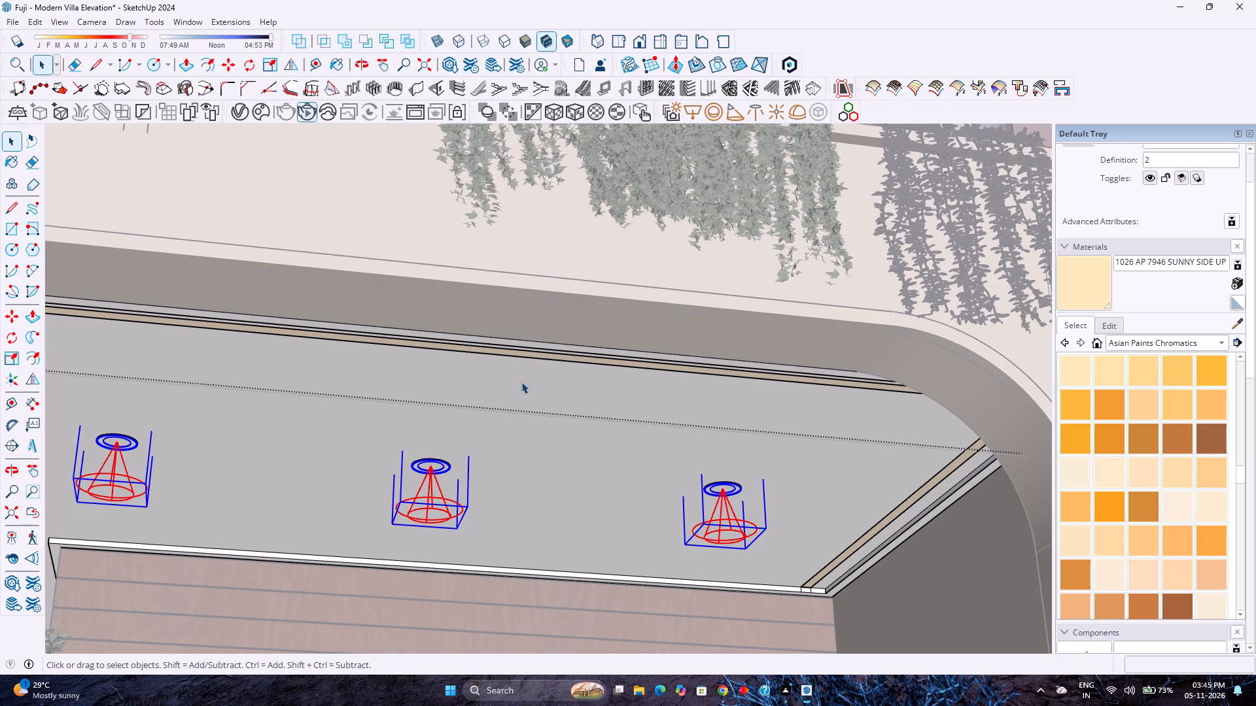
key("m")
scroll(458, 441, "up", 4)
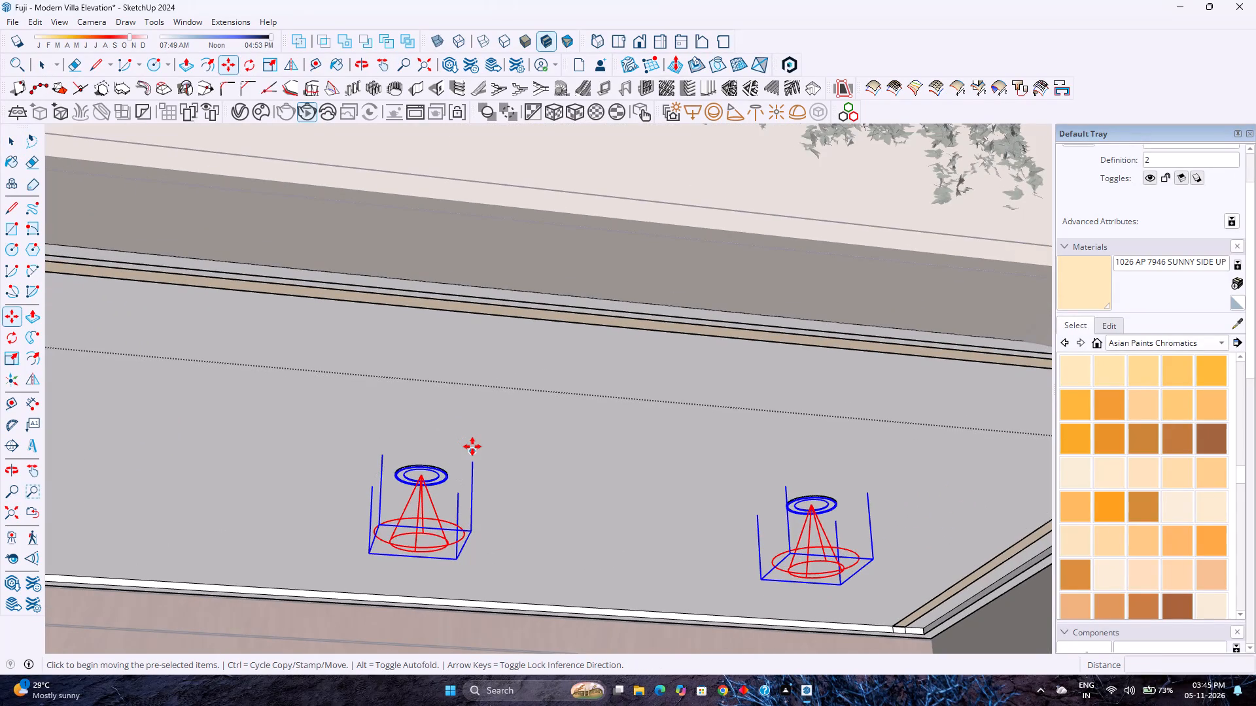
left_click(472, 446)
key("Up")
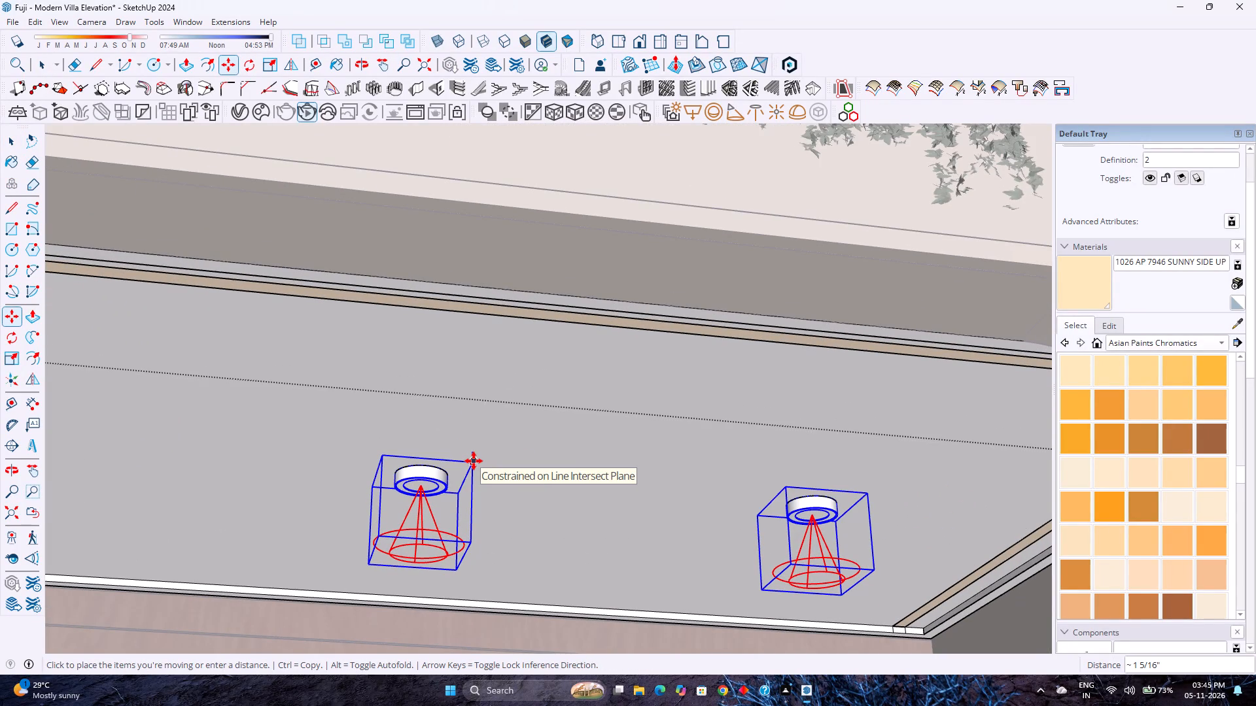
type("0.25")
key("Return")
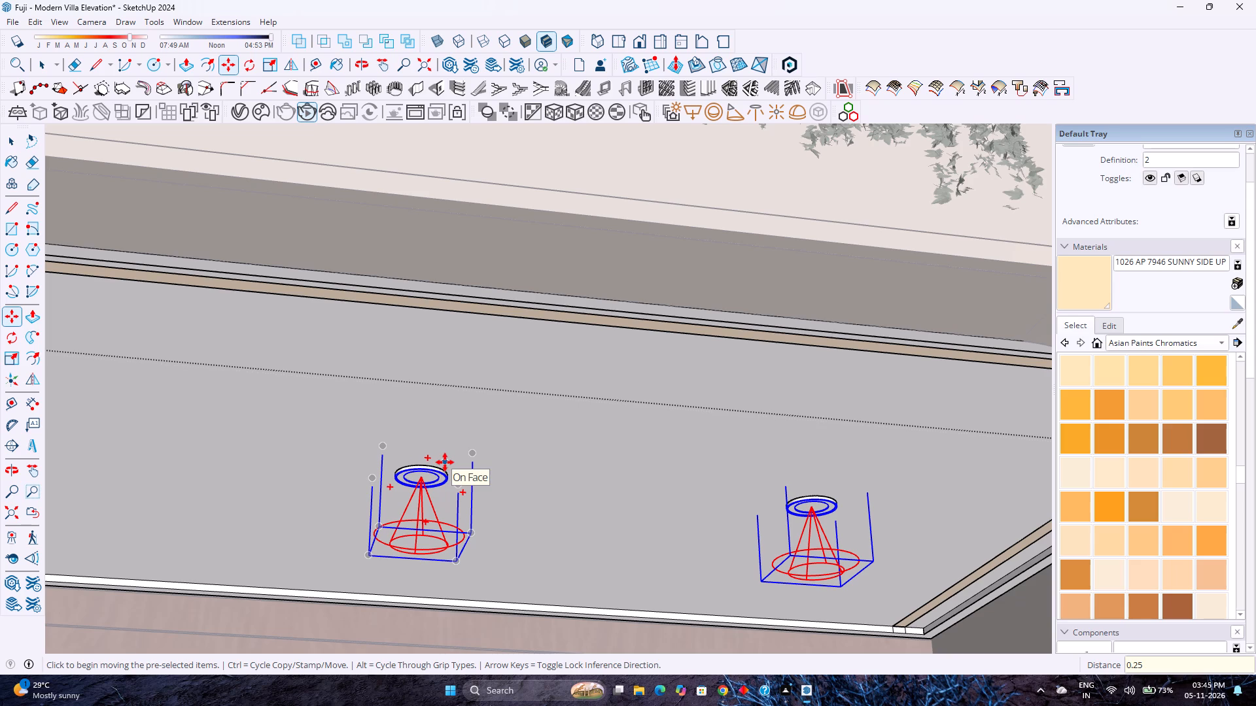
type("0.50")
key("Return")
scroll(445, 462, "down", 9)
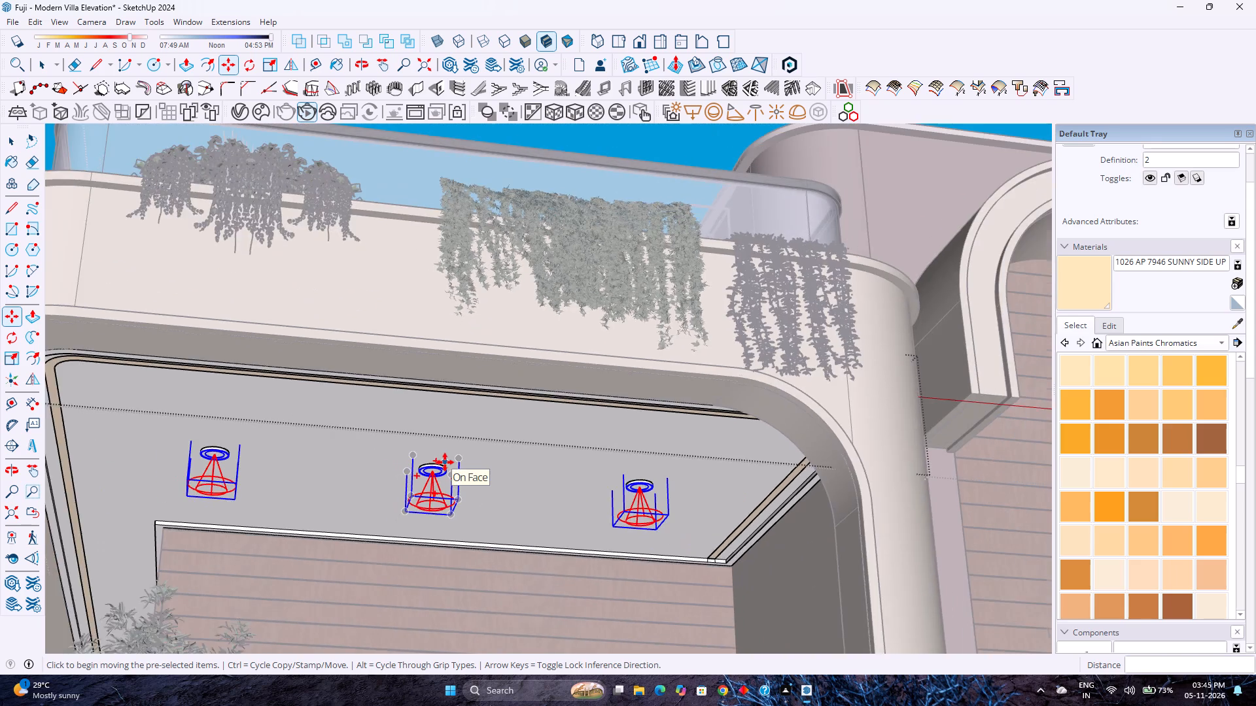
key("space")
Return to the Front view, leave the open group, and frame the whole facade for rendering.
scroll(440, 462, "down", 11)
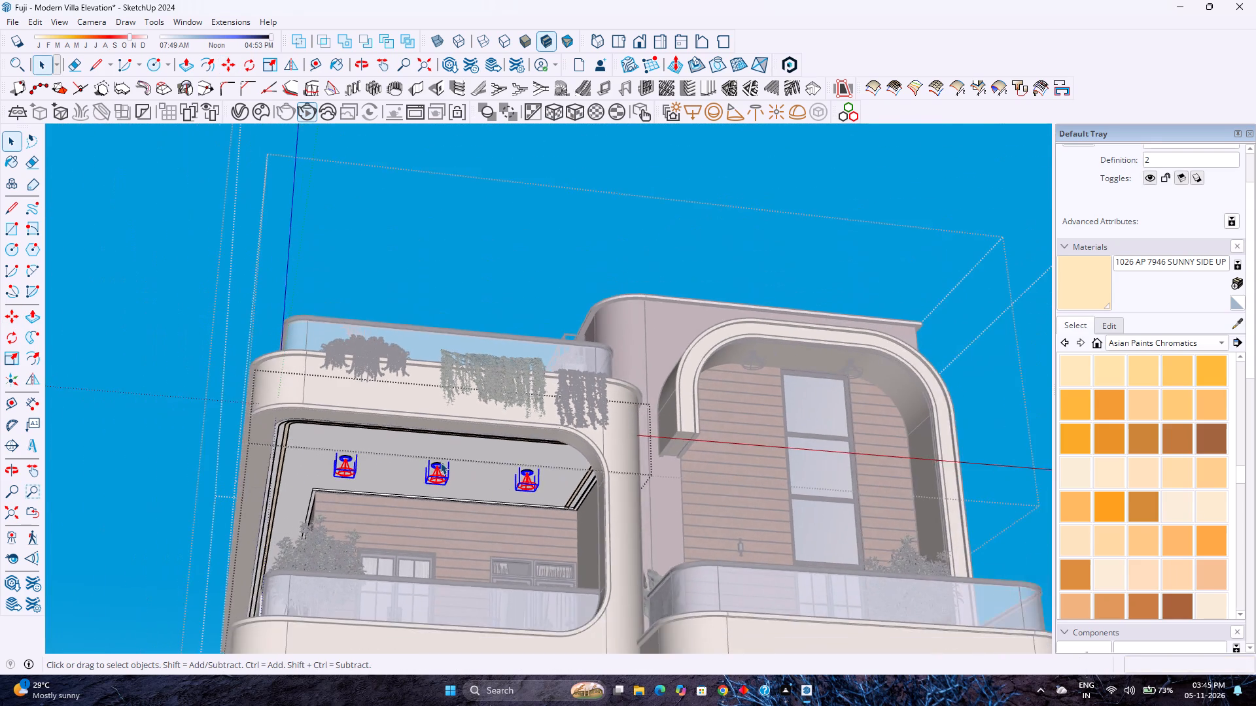
scroll(440, 462, "down", 2)
scroll(427, 520, "down", 7)
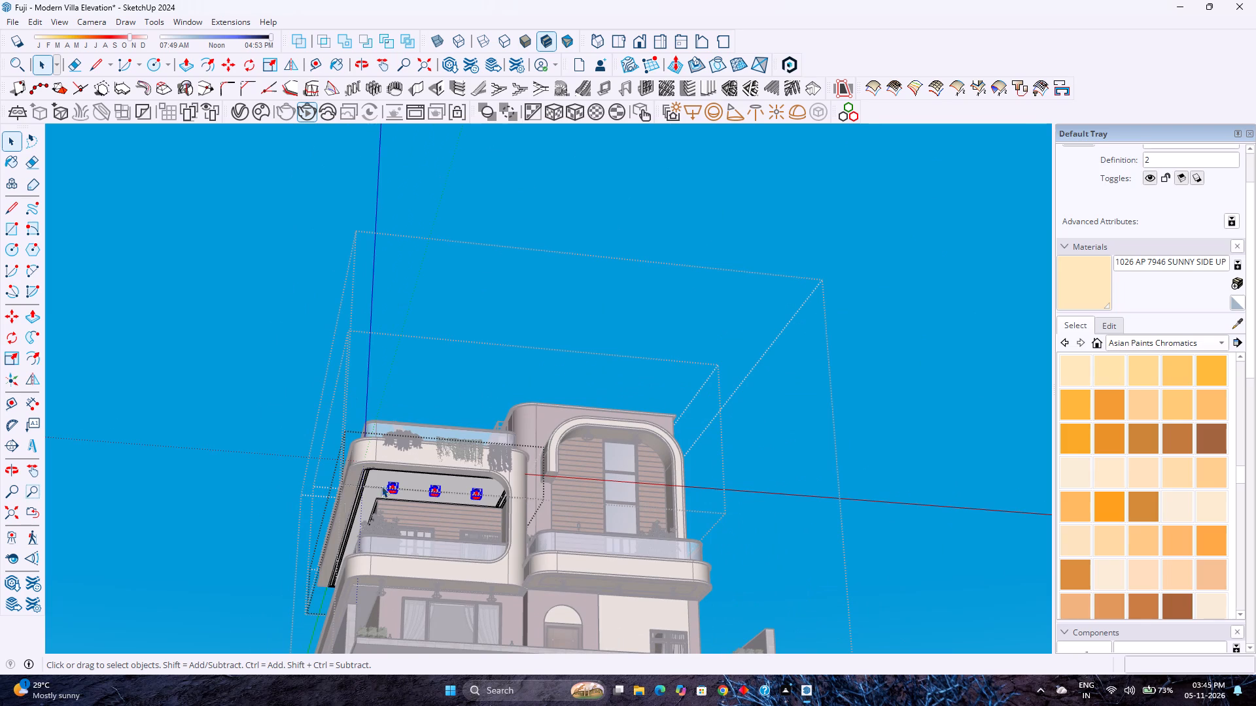
scroll(413, 469, "down", 2)
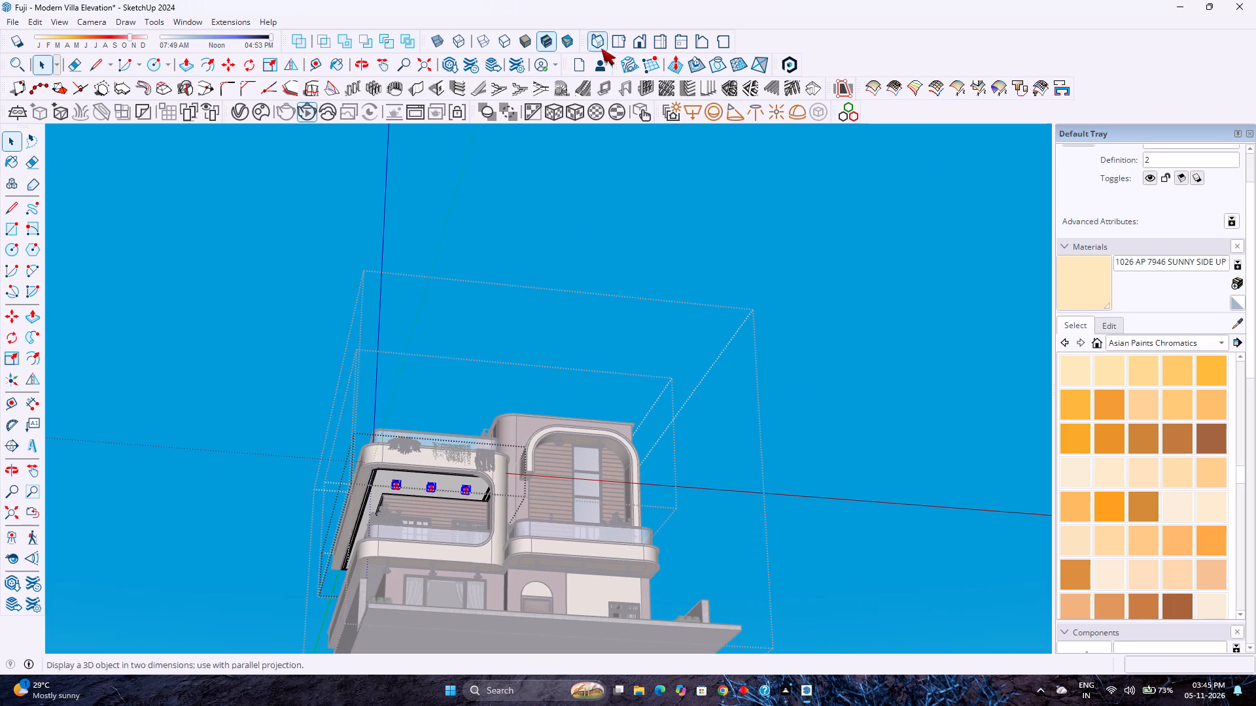
left_click(640, 41)
scroll(612, 335, "up", 2)
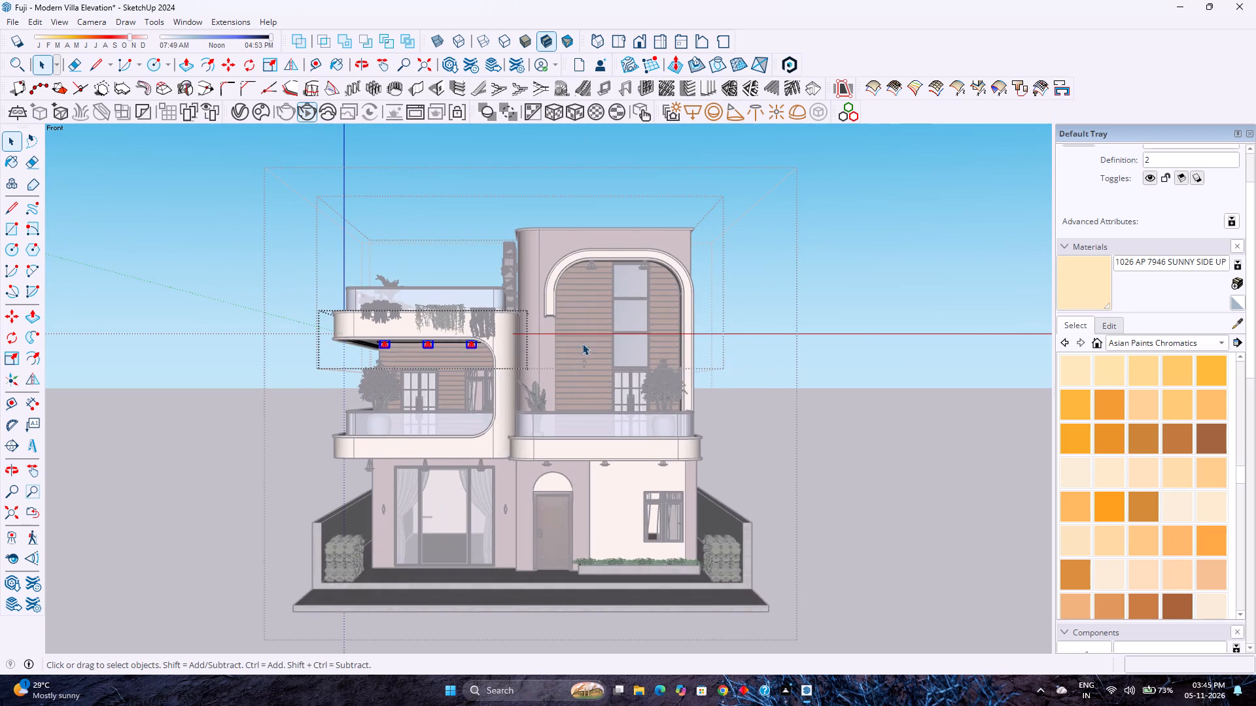
scroll(548, 350, "up", 1)
left_click(835, 411)
double_click(865, 406)
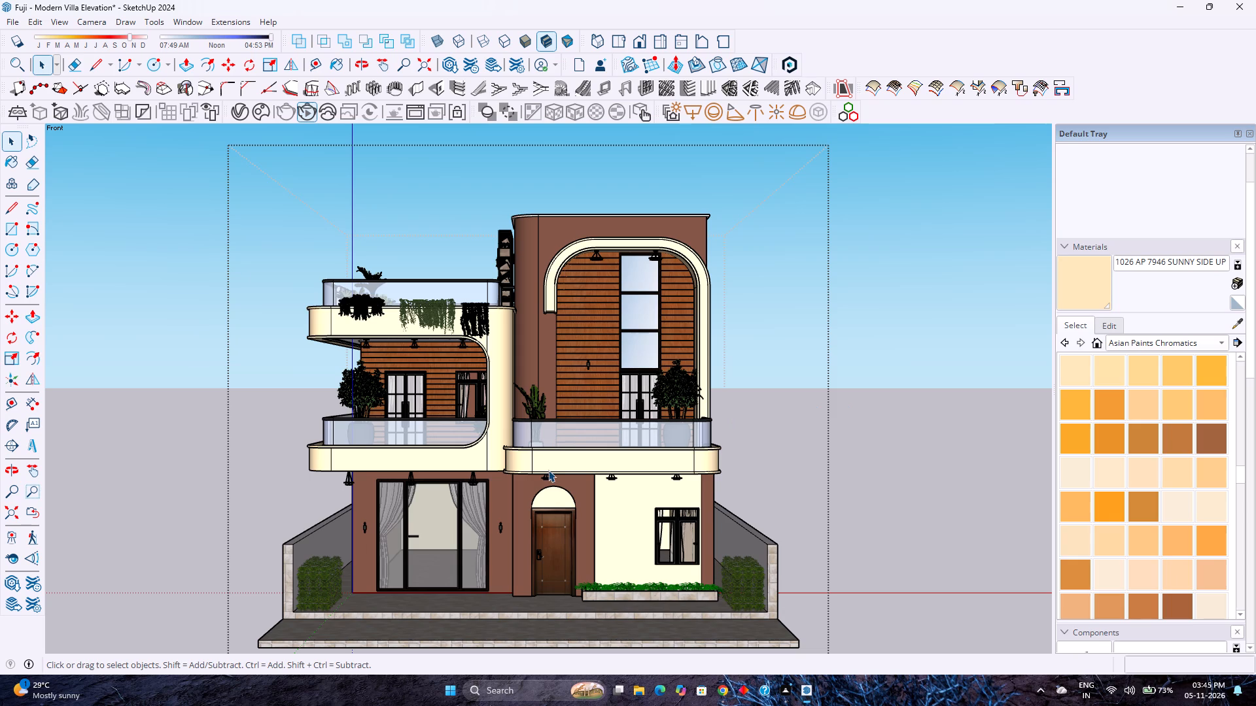
scroll(511, 594, "up", 1)
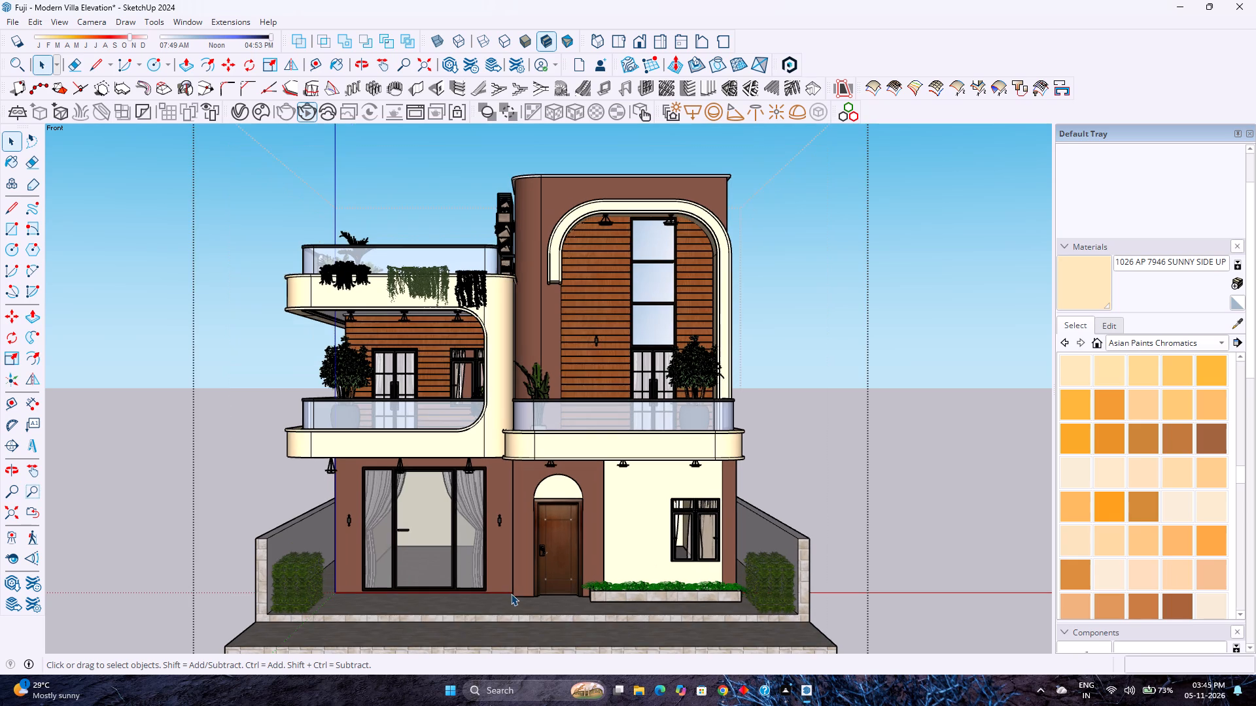
middle_click_drag(511, 594, 516, 584, "shift")
middle_click(516, 584, "shift")
scroll(517, 584, "up", 1)
middle_click_drag(517, 584, 523, 590, "shift")
middle_click(523, 590, "shift")
scroll(523, 590, "down", 1)
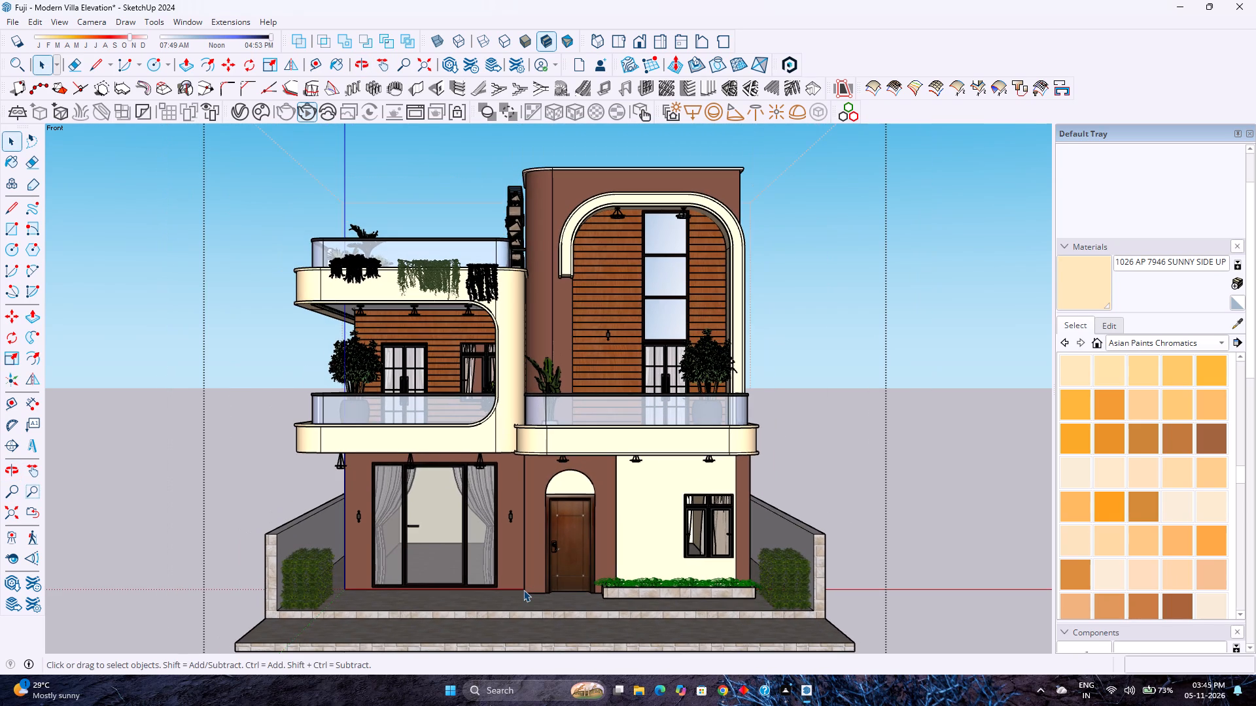
middle_click_drag(523, 590, 527, 570, "shift")
middle_click(527, 570, "shift")
middle_click(527, 568, "shift")
middle_click(527, 568, "shift")
middle_click(527, 567, "shift")
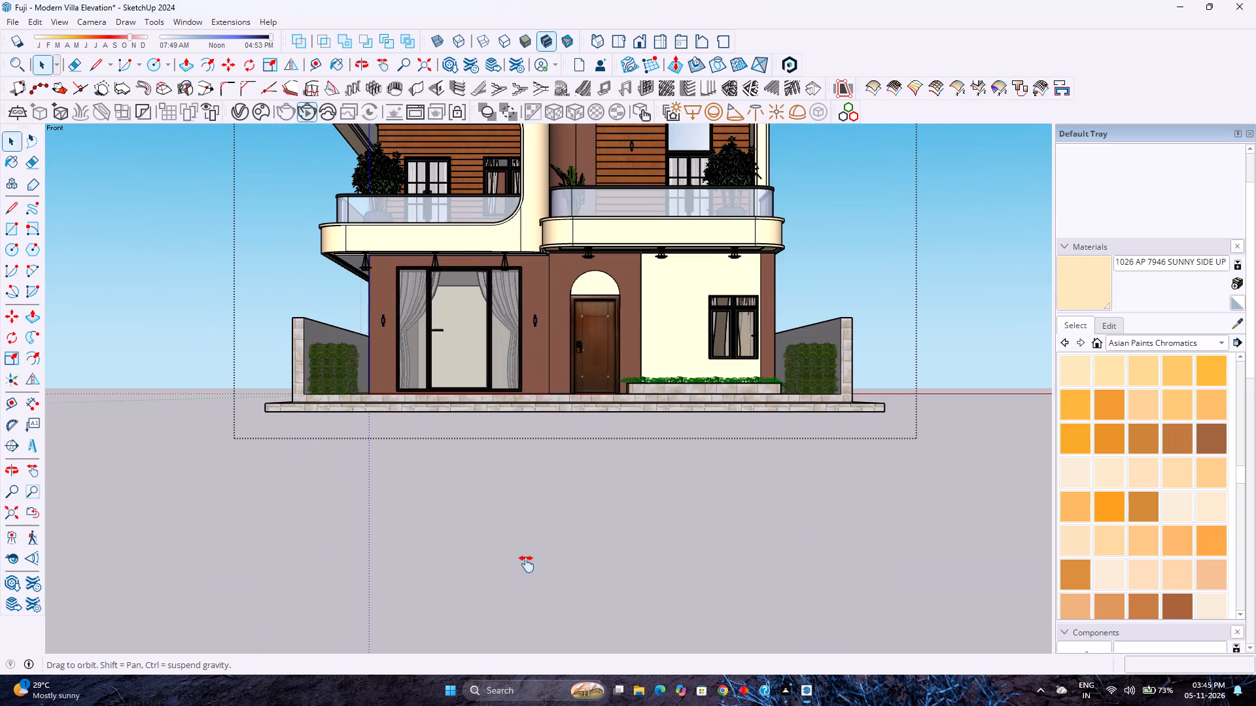
middle_click(527, 562, "shift")
scroll(551, 523, "down", 2)
middle_click_drag(559, 512, 568, 675, "shift")
middle_click(568, 675, "shift")
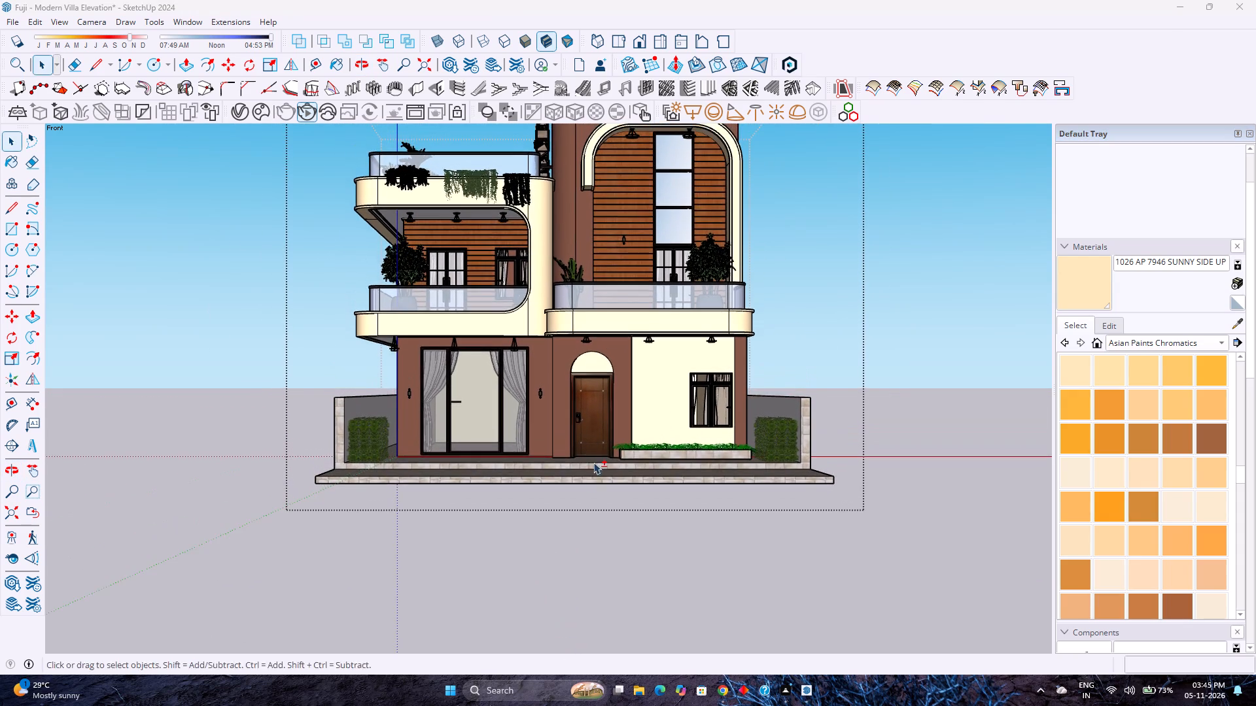
middle_click_drag(594, 462, 580, 562, "shift")
scroll(574, 464, "up", 1)
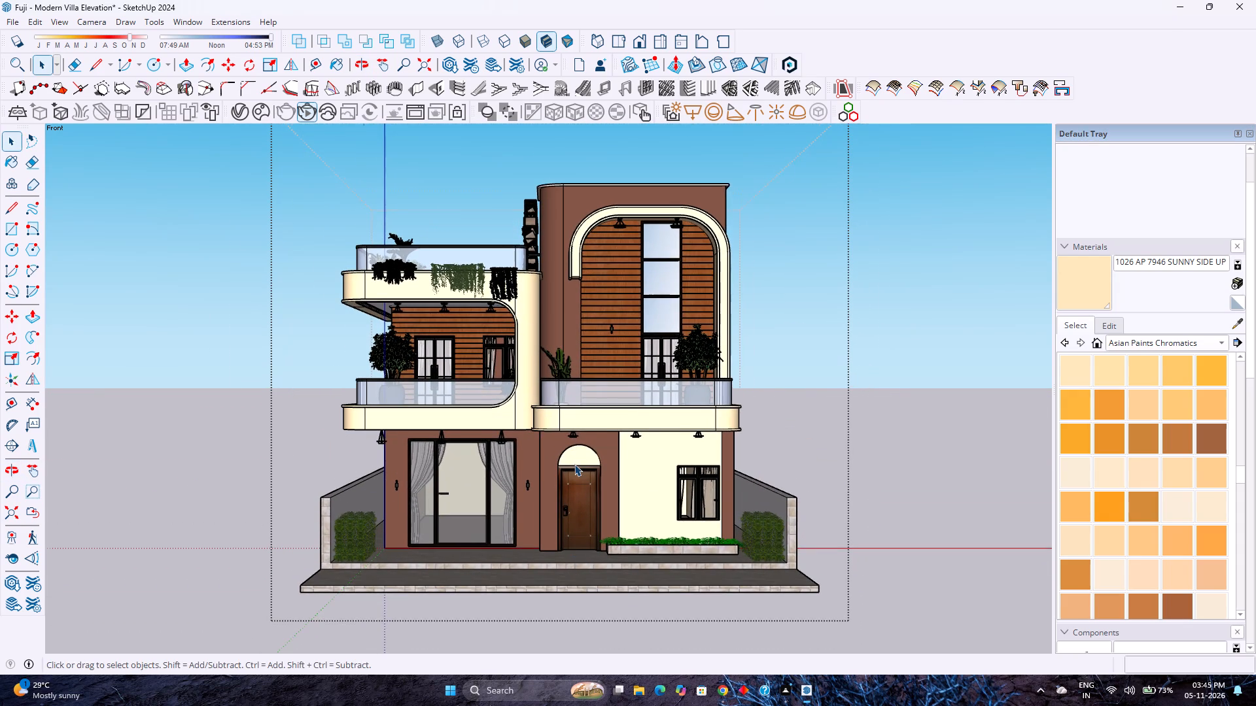
scroll(574, 464, "up", 2)
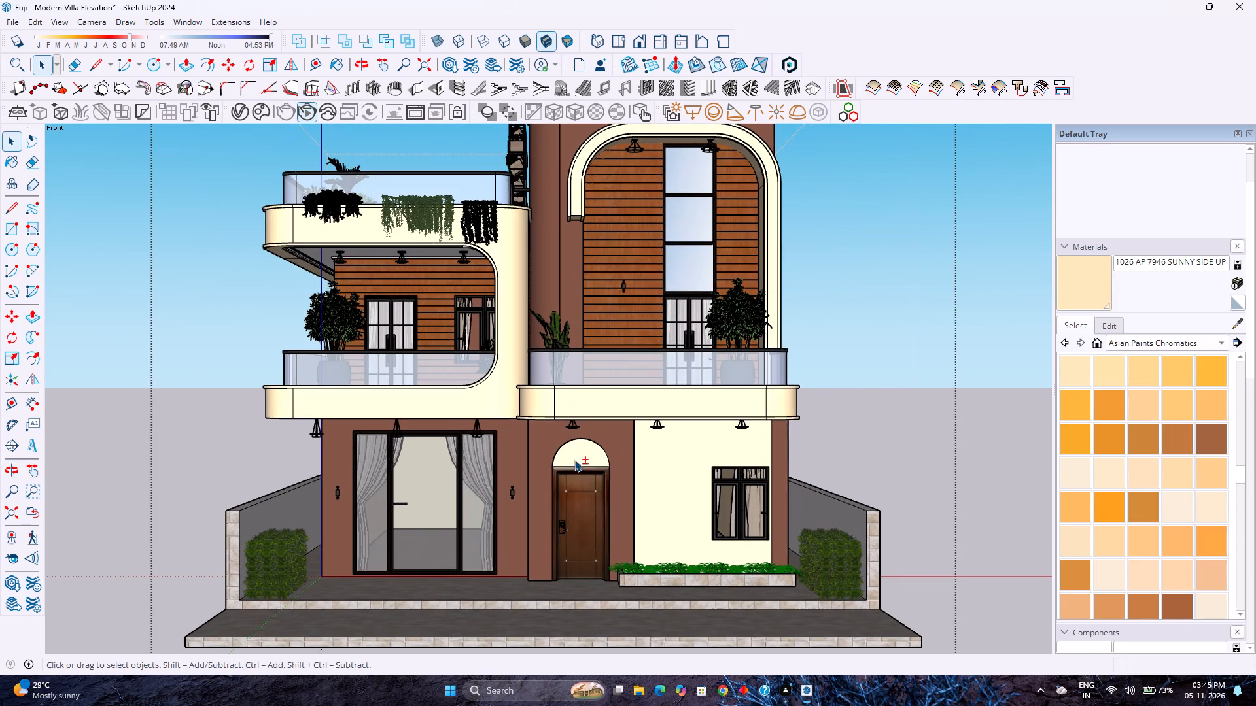
middle_click_drag(574, 460, 580, 470, "shift")
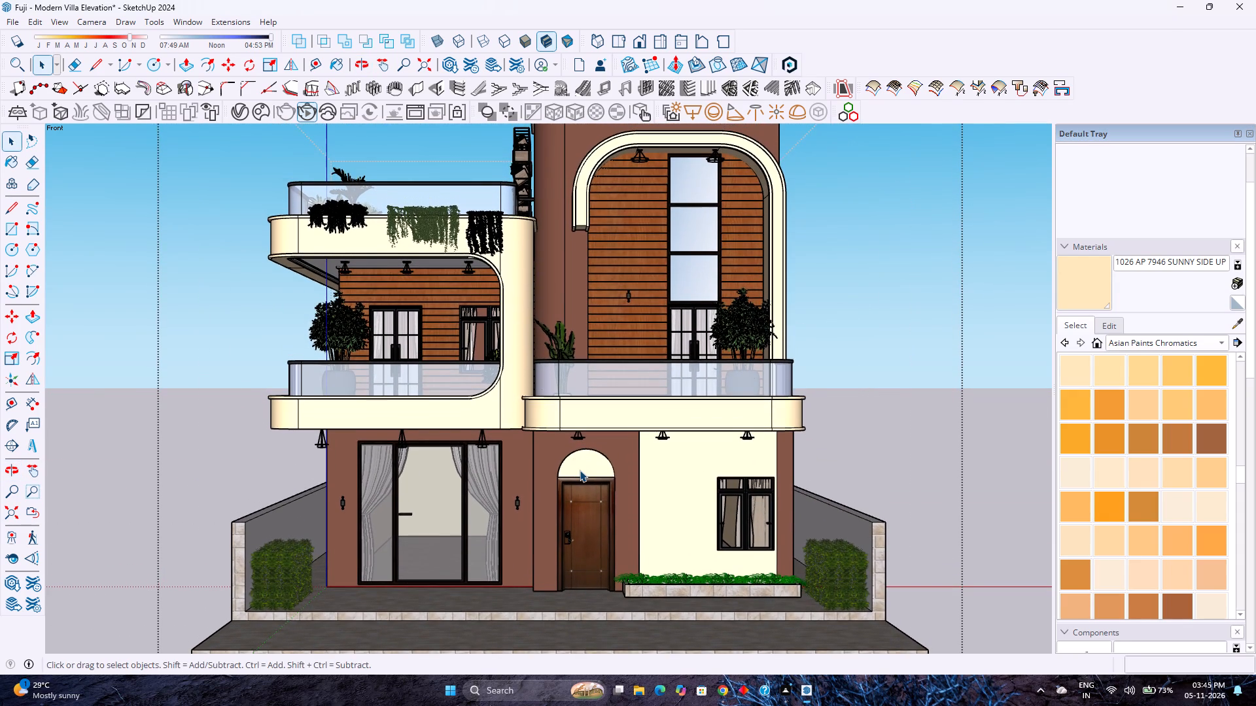
scroll(580, 470, "down", 1)
middle_click(576, 461, "shift")
middle_click(576, 464, "shift")
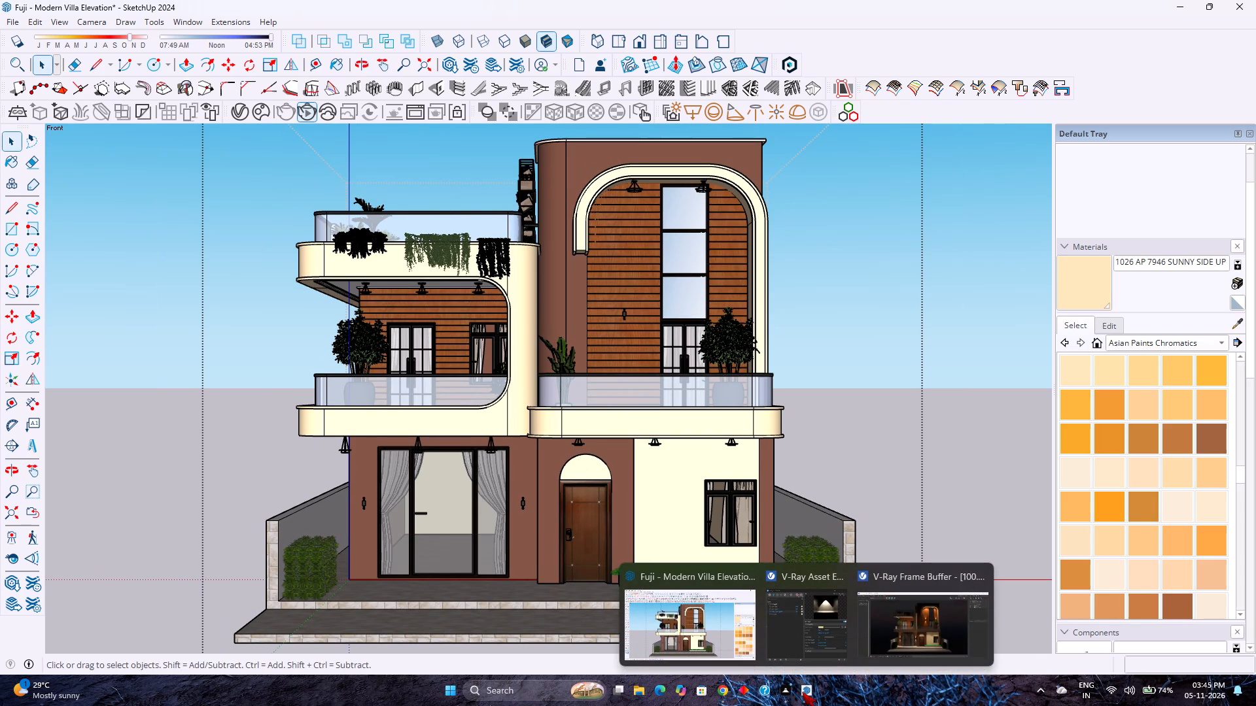
Bring up the V-Ray render and Asset Editor, and raise Spot Light's penumbra angle to about 95.82.
left_click(915, 616)
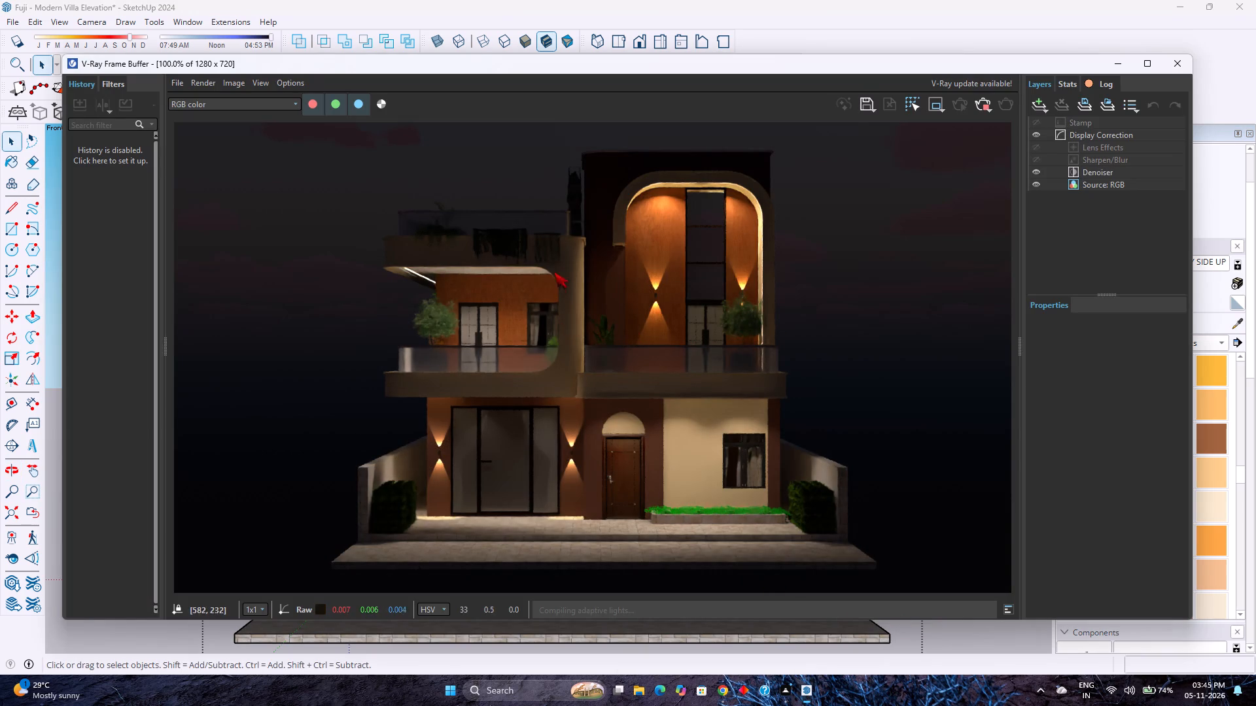
left_click_drag(453, 61, 436, 116)
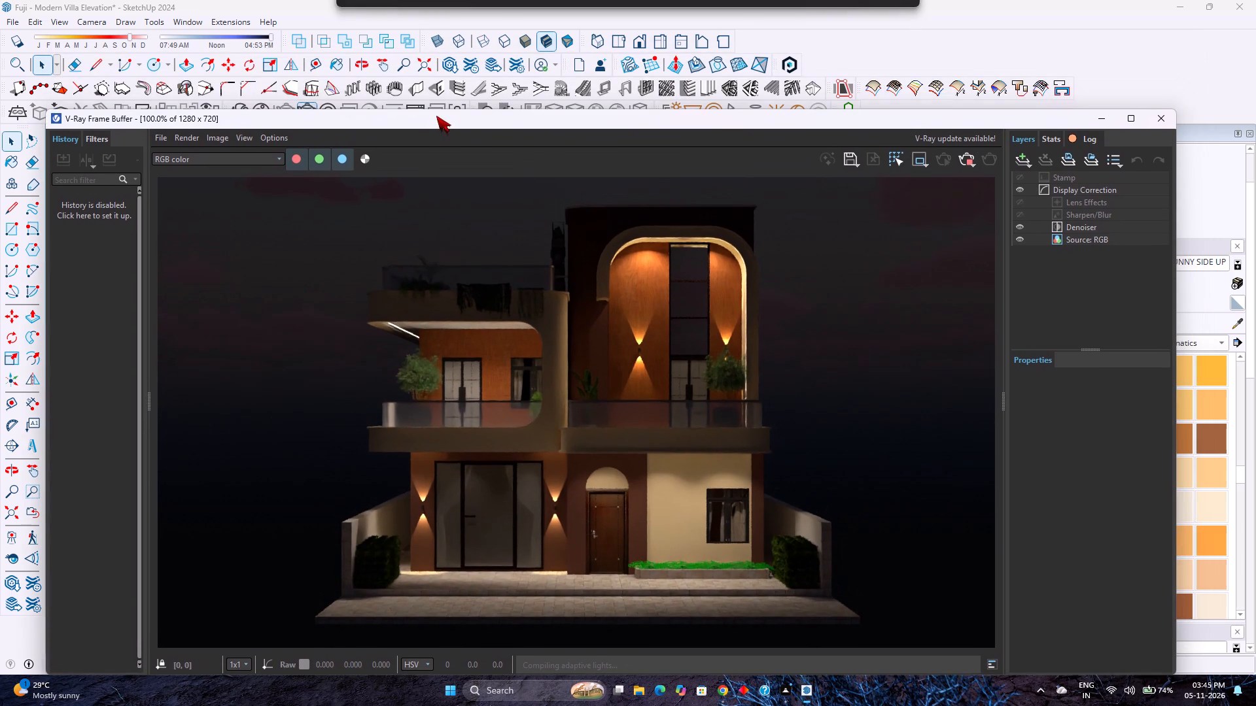
left_click_drag(436, 116, 436, 116)
left_click(236, 104)
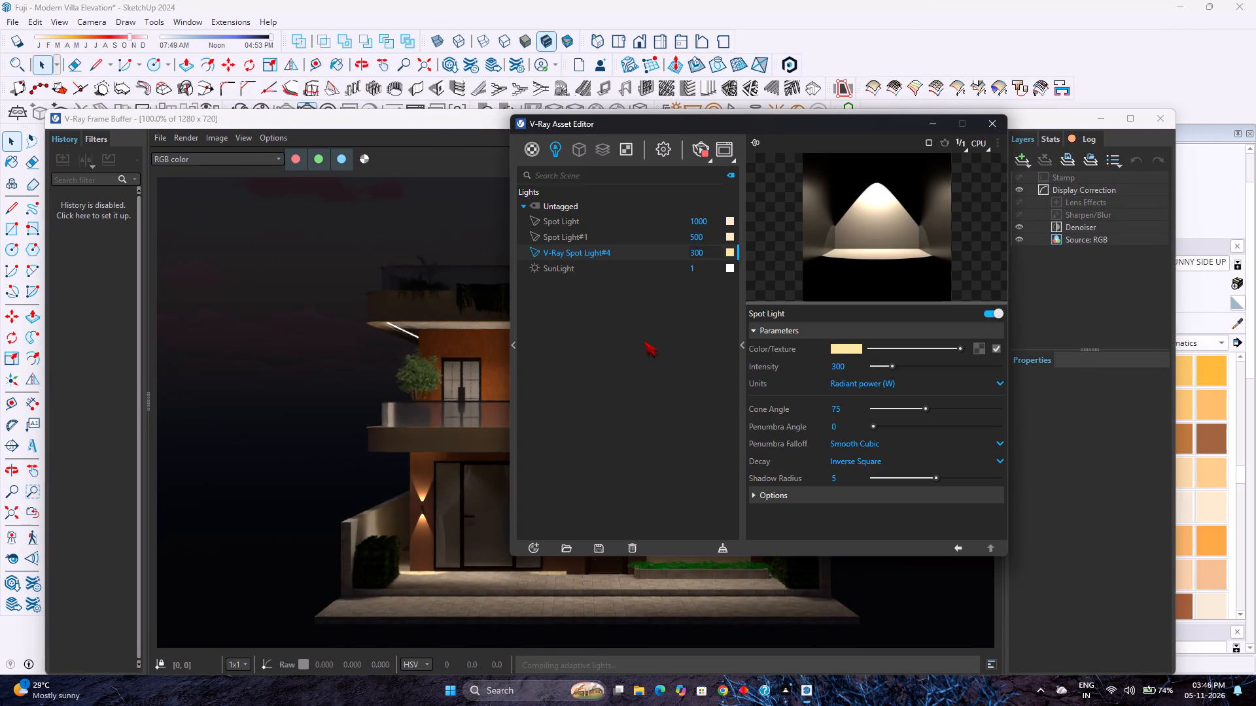
left_click(563, 221)
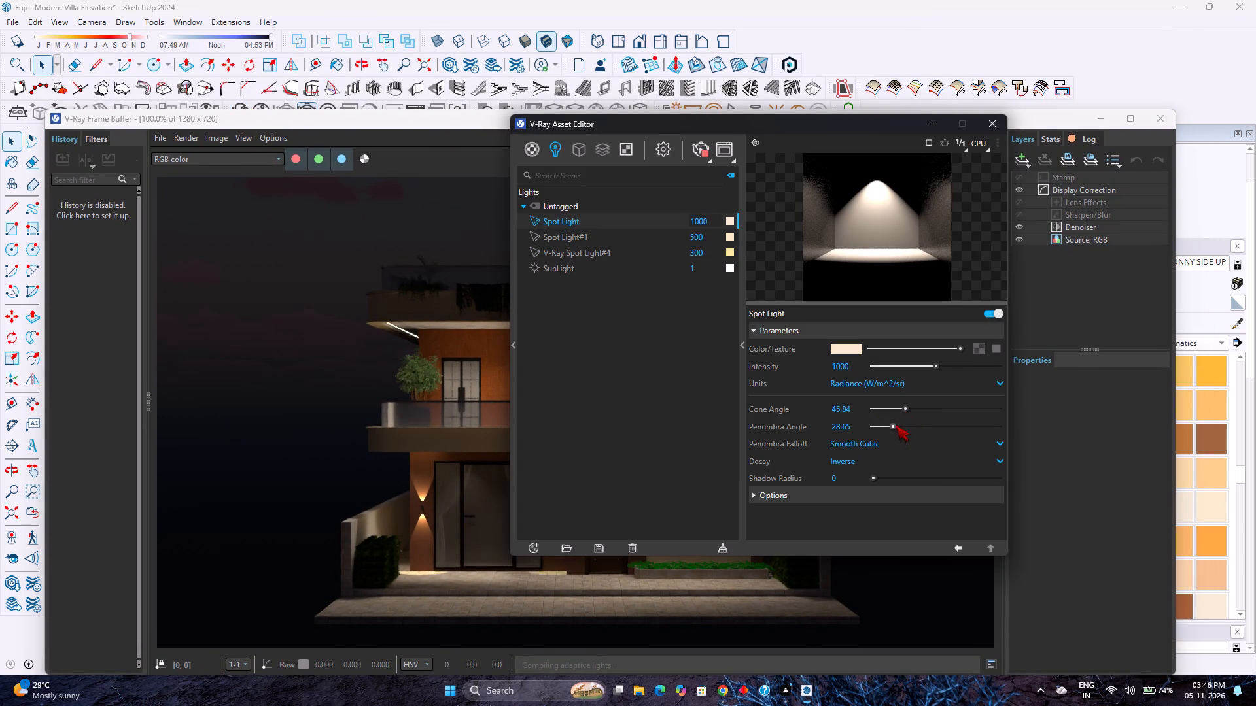
left_click_drag(894, 426, 940, 431)
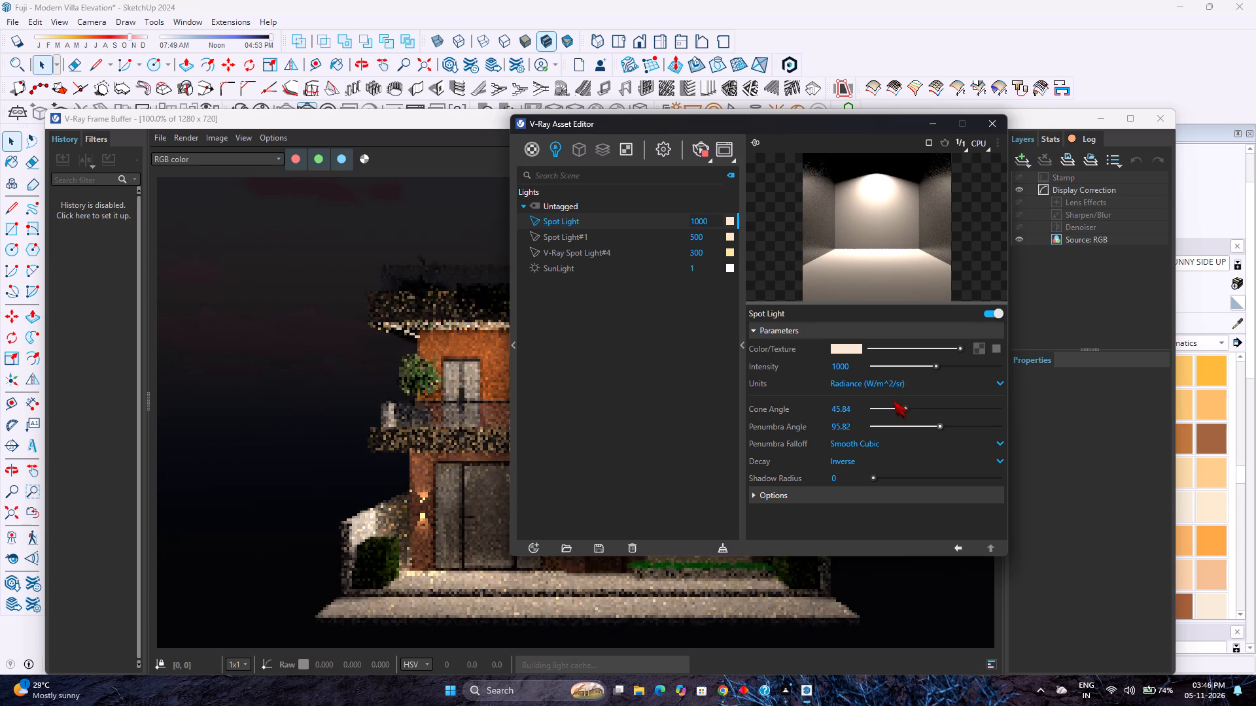
Set Spot Light's cone angle to 30.
left_click_drag(901, 405, 890, 411)
left_click_drag(904, 411, 884, 409)
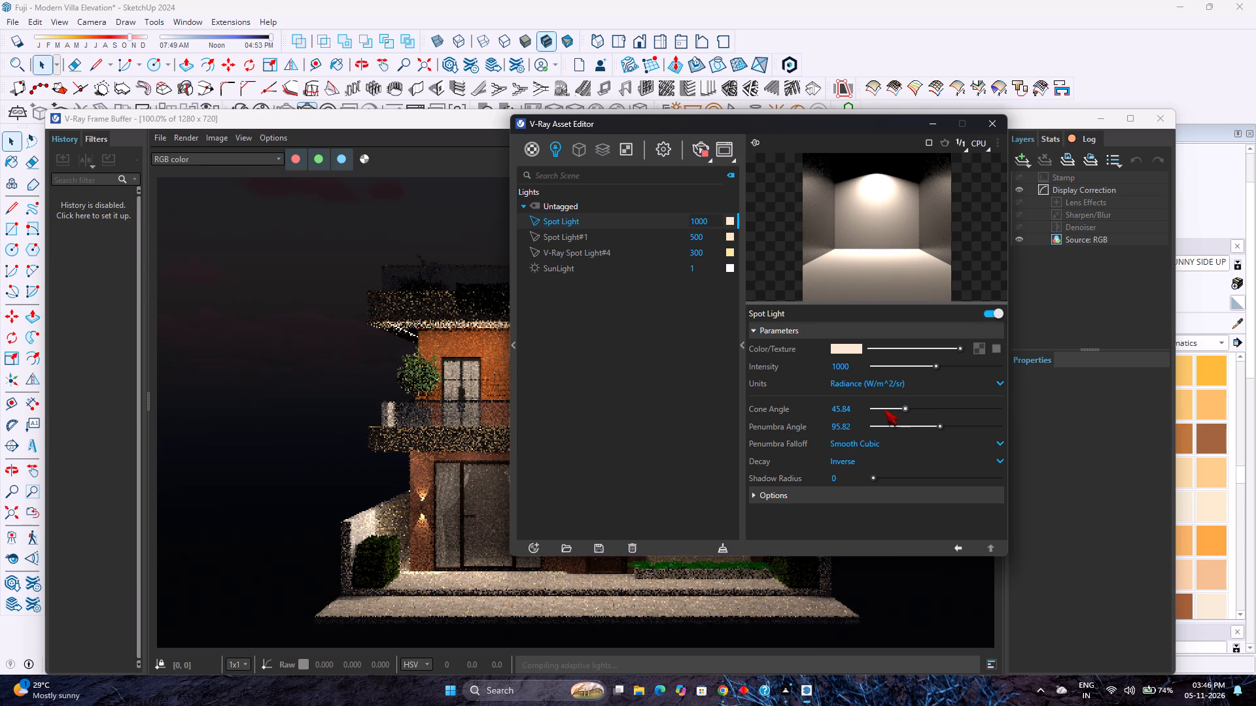
left_click_drag(884, 409, 881, 409)
double_click(881, 409)
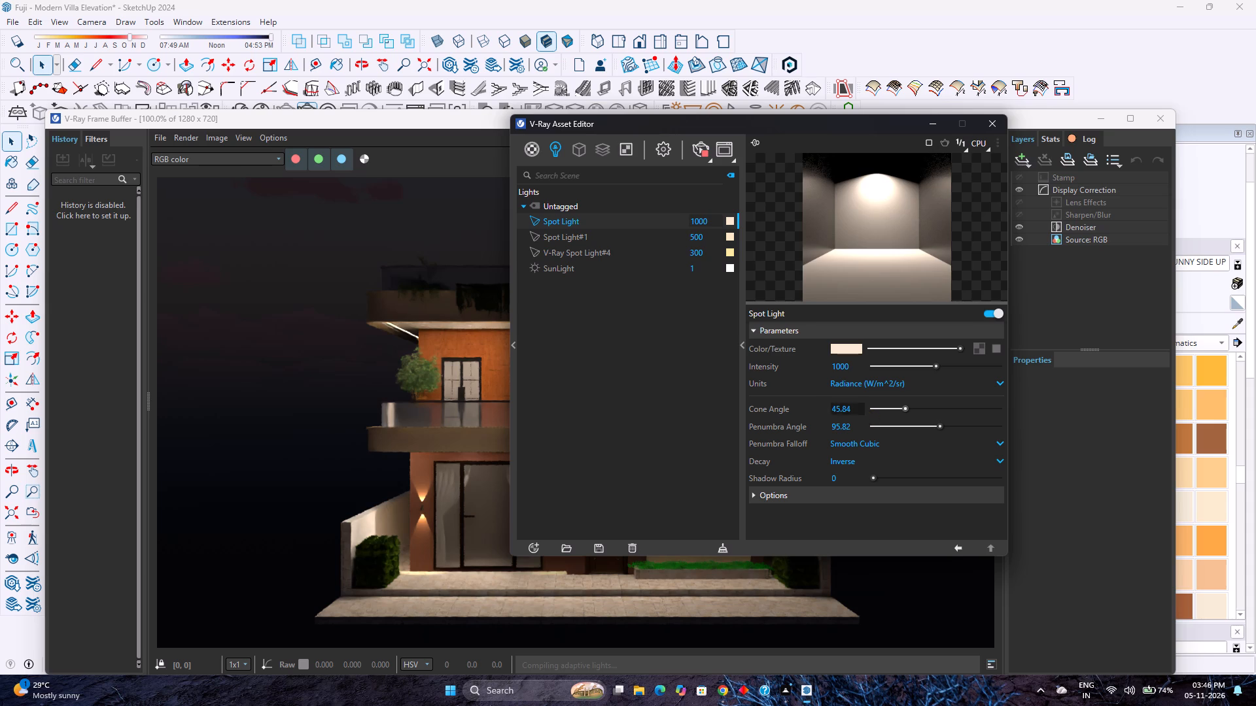
left_click_drag(858, 408, 772, 401)
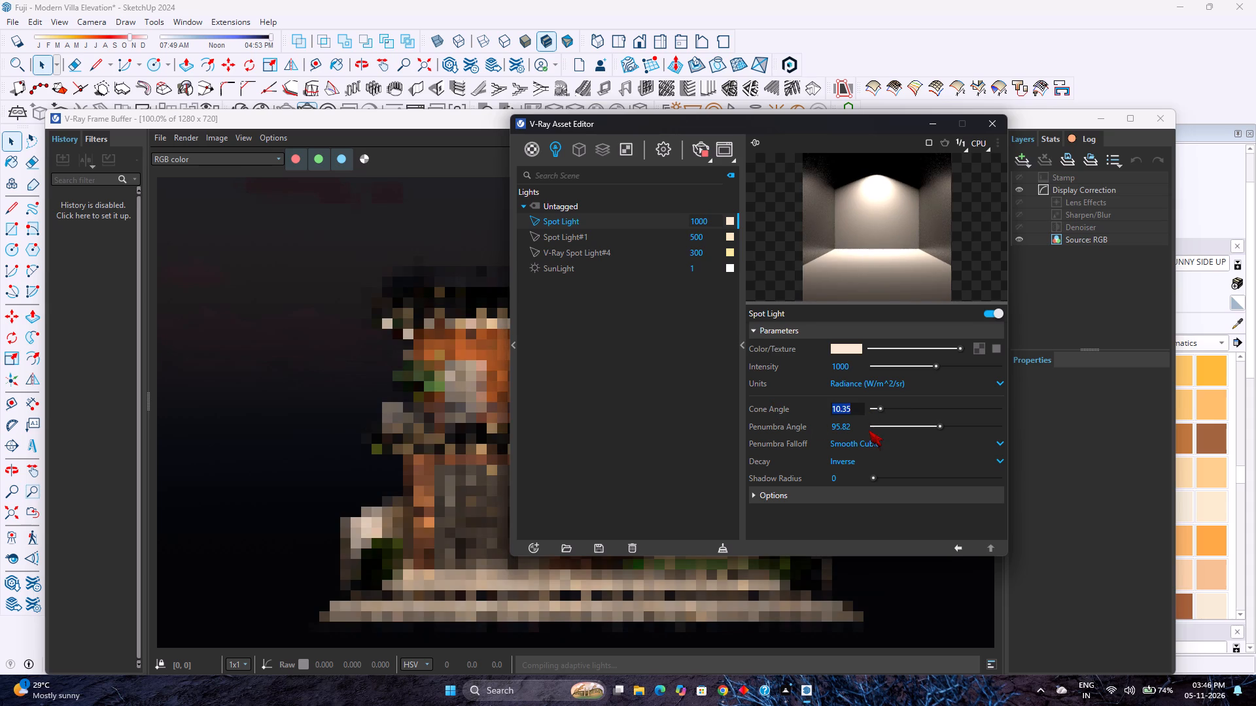
type("30")
key("Return")
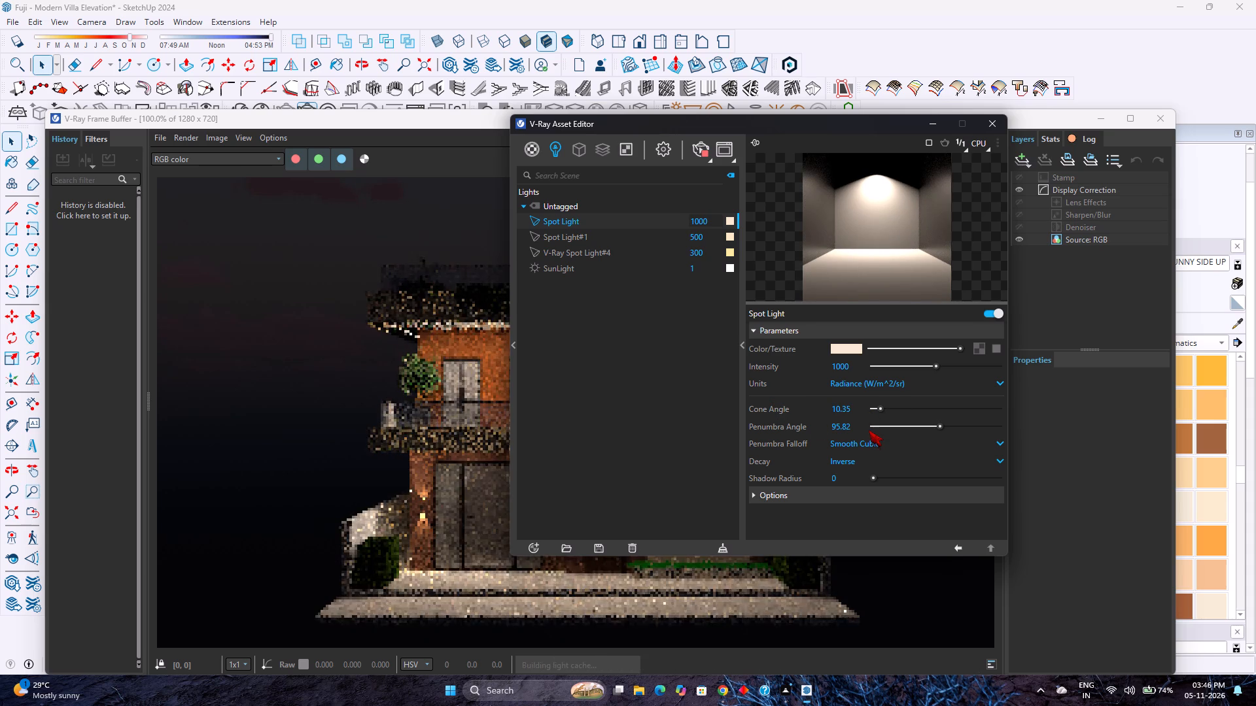
Set Spot Light's penumbra angle to 90.
left_click_drag(862, 427, 799, 435)
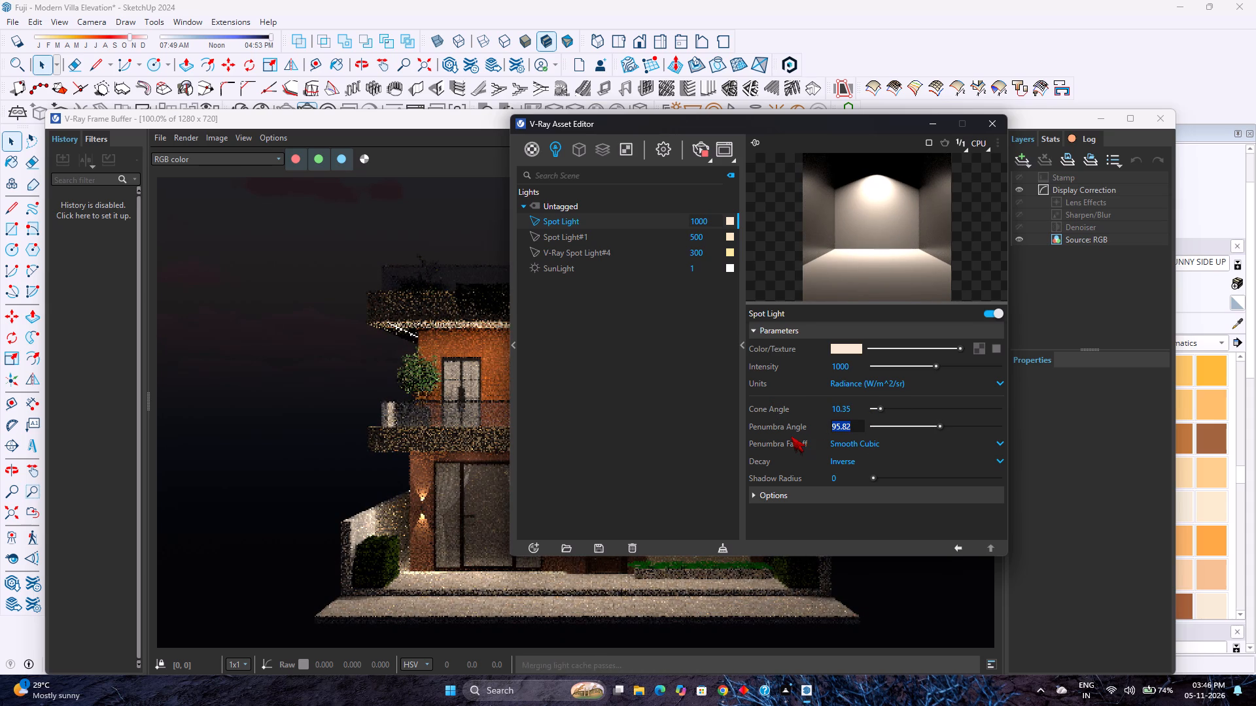
type("90")
key("Return")
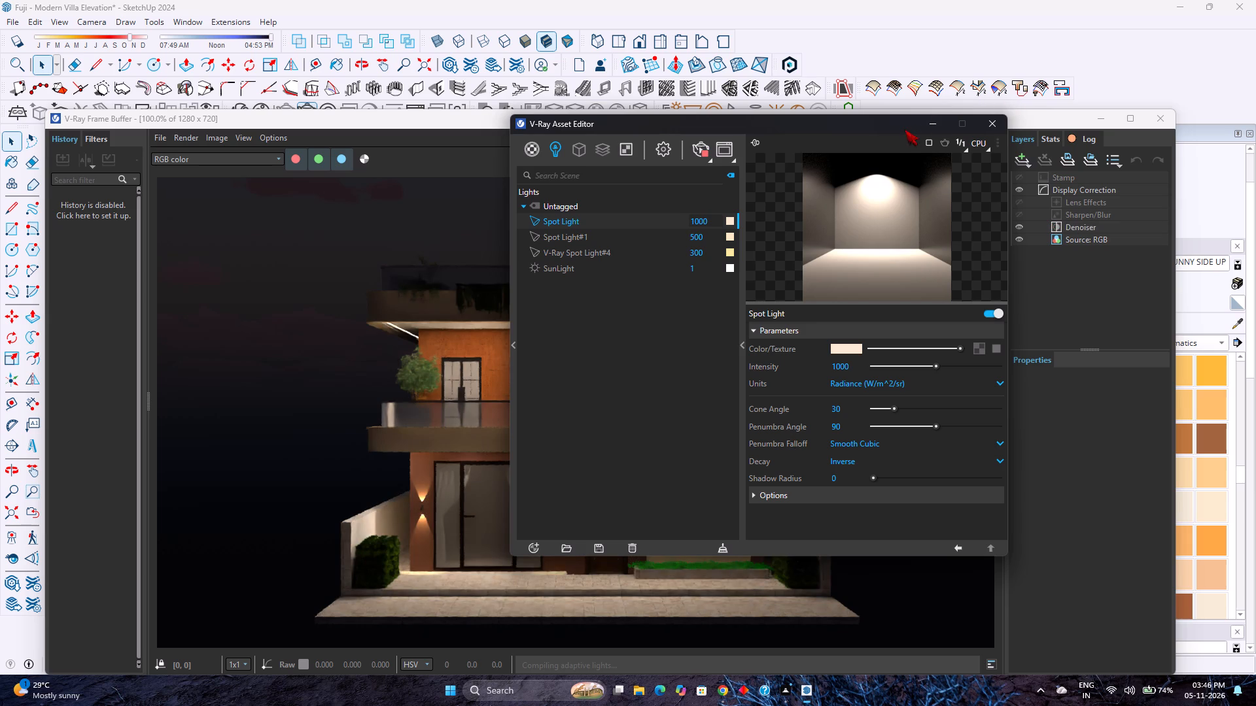
Check the whole facade render without the Asset Editor over it, and compare the lighting with Spot Light switched off and on.
left_click(928, 122)
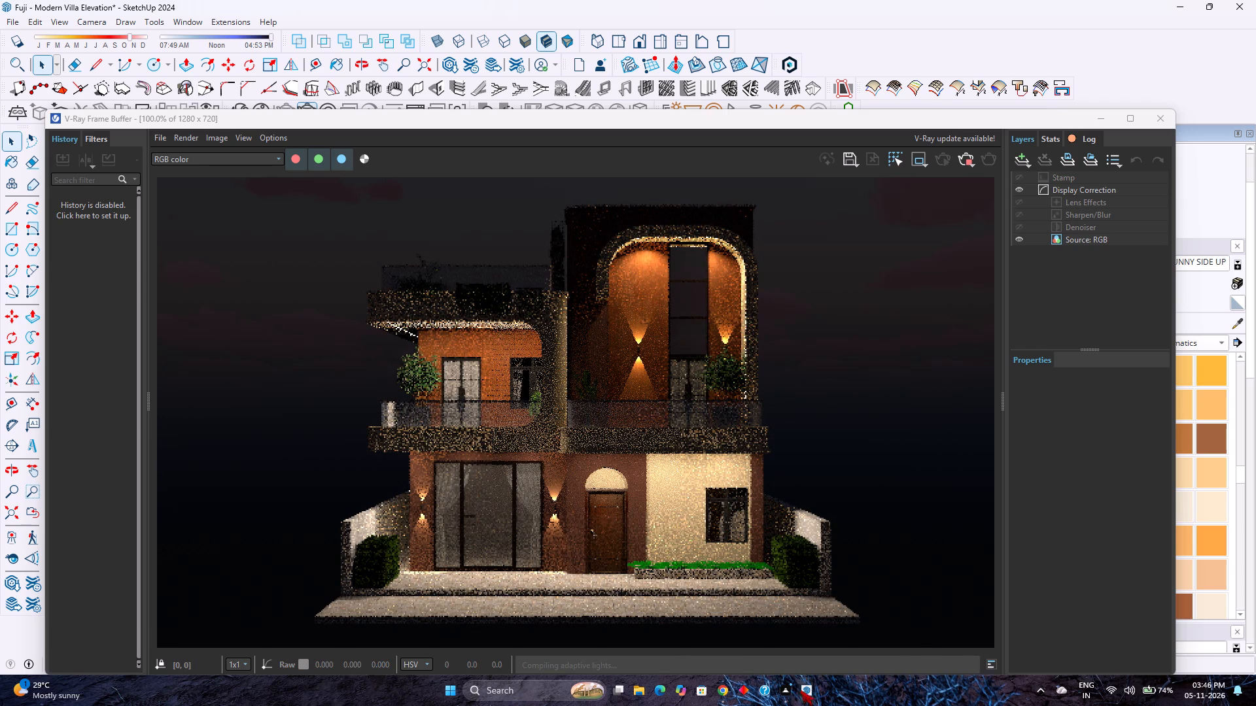
left_click(840, 645)
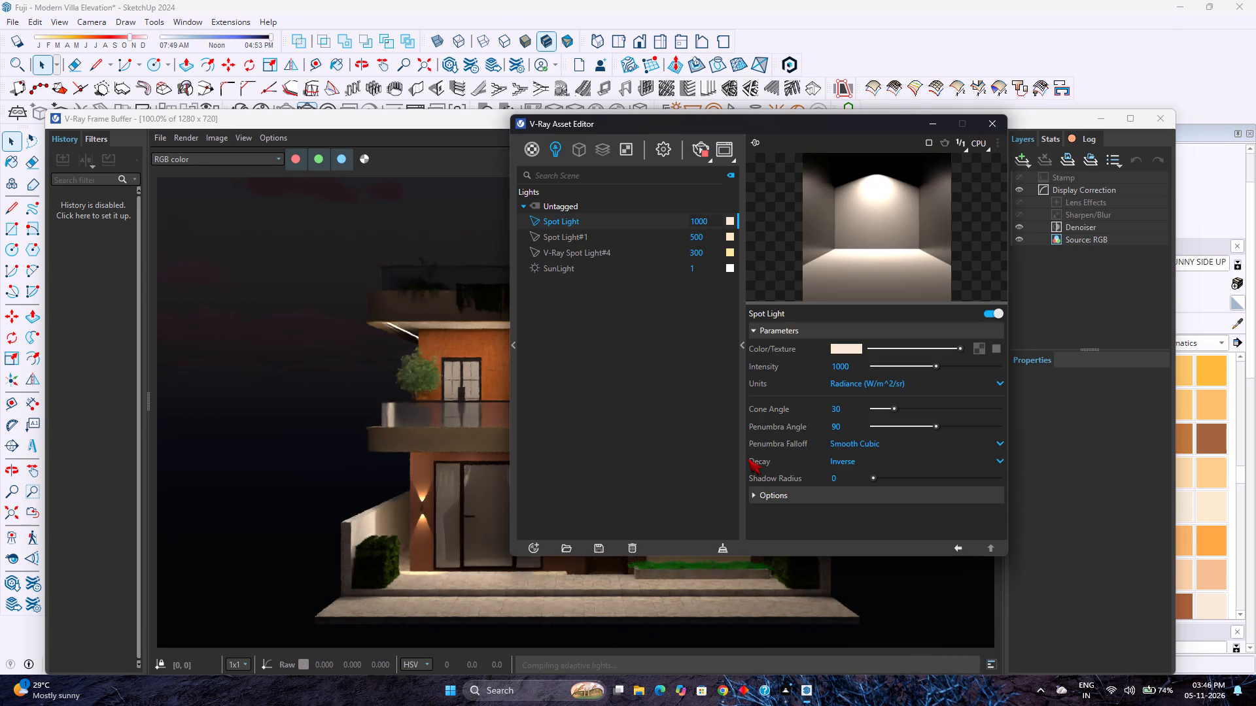
scroll(928, 341, "up", 1)
left_click(985, 314)
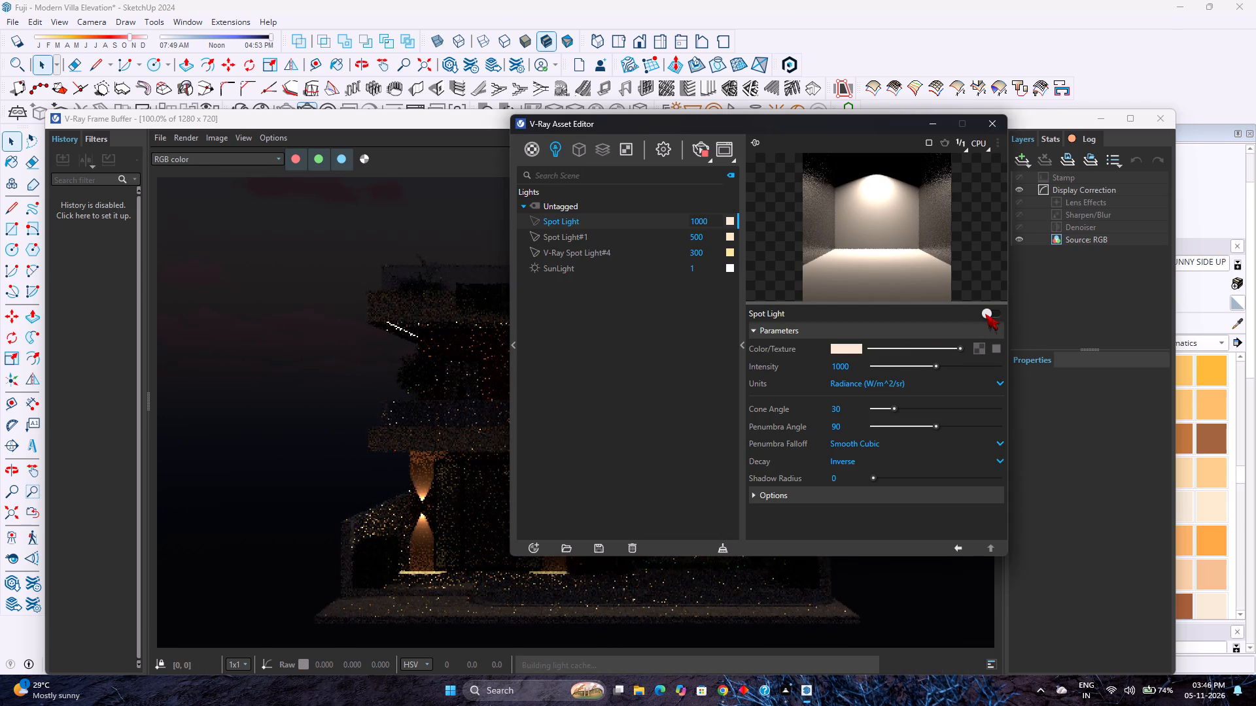
left_click(985, 314)
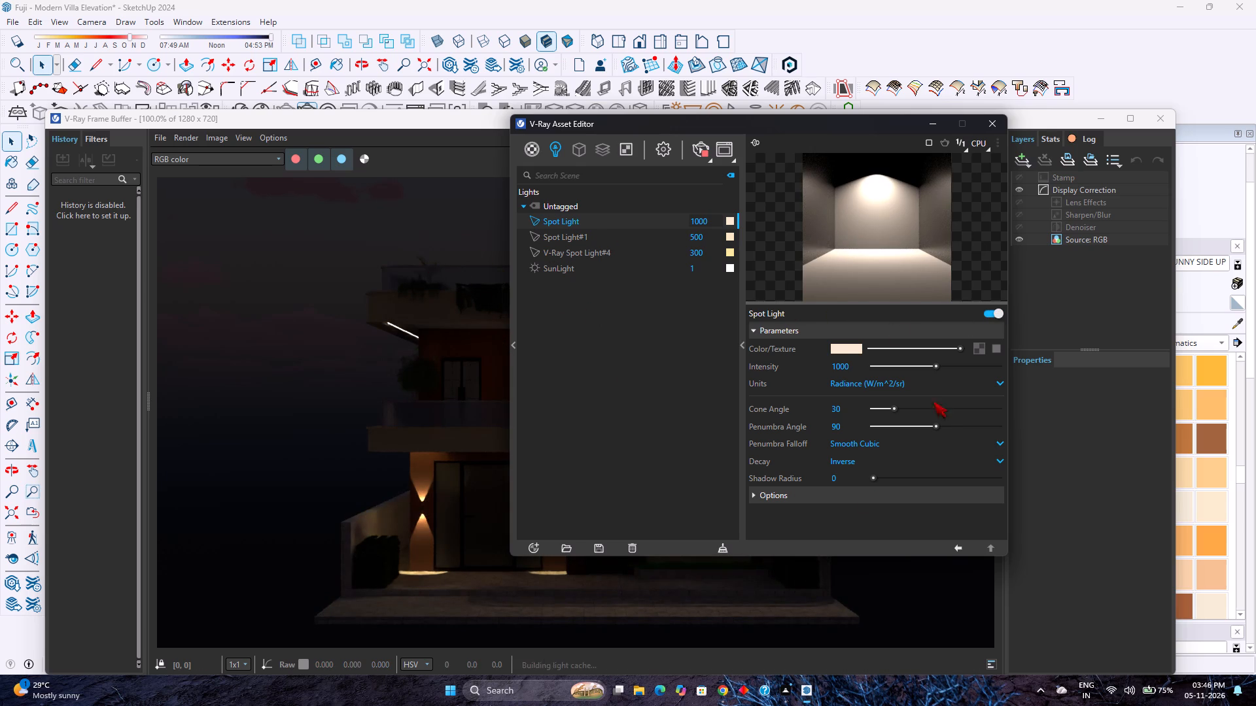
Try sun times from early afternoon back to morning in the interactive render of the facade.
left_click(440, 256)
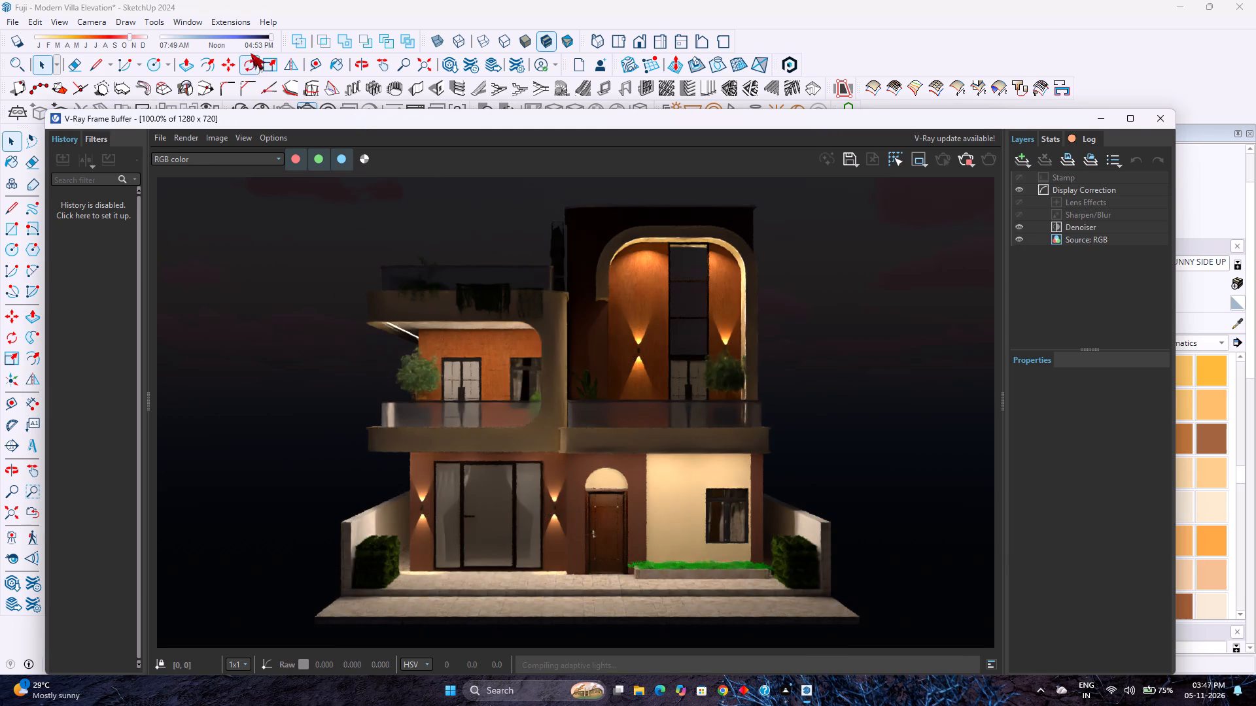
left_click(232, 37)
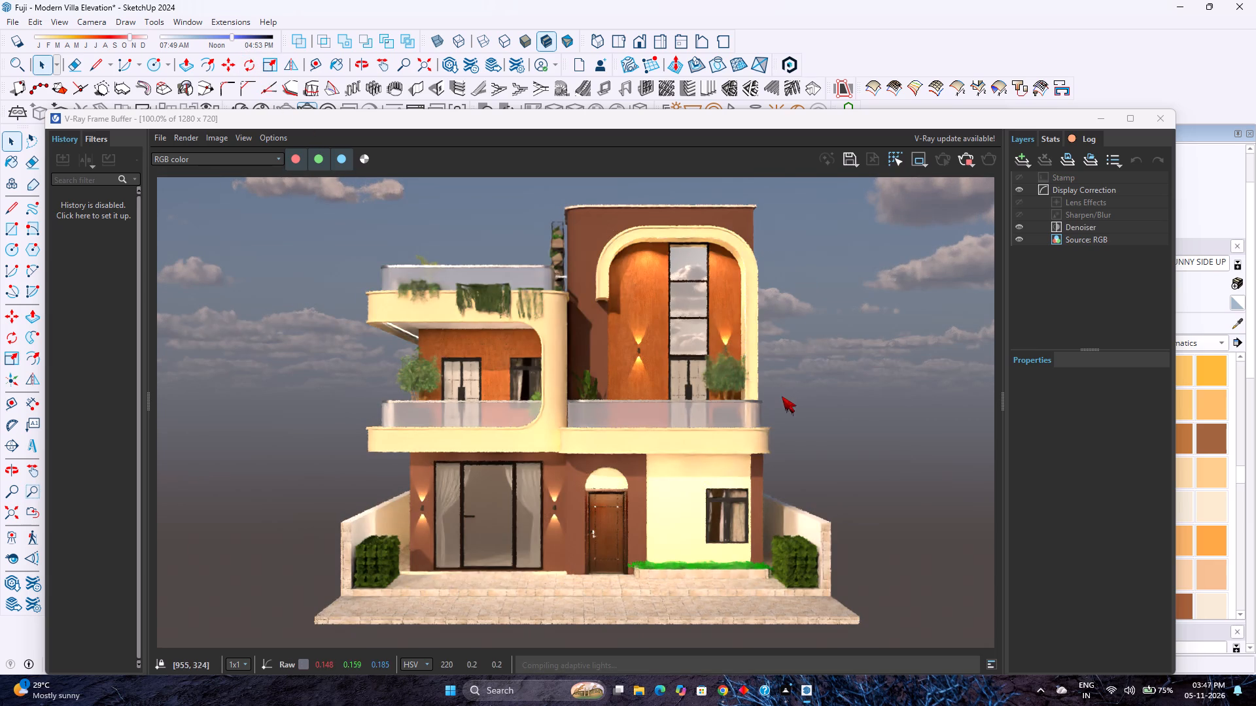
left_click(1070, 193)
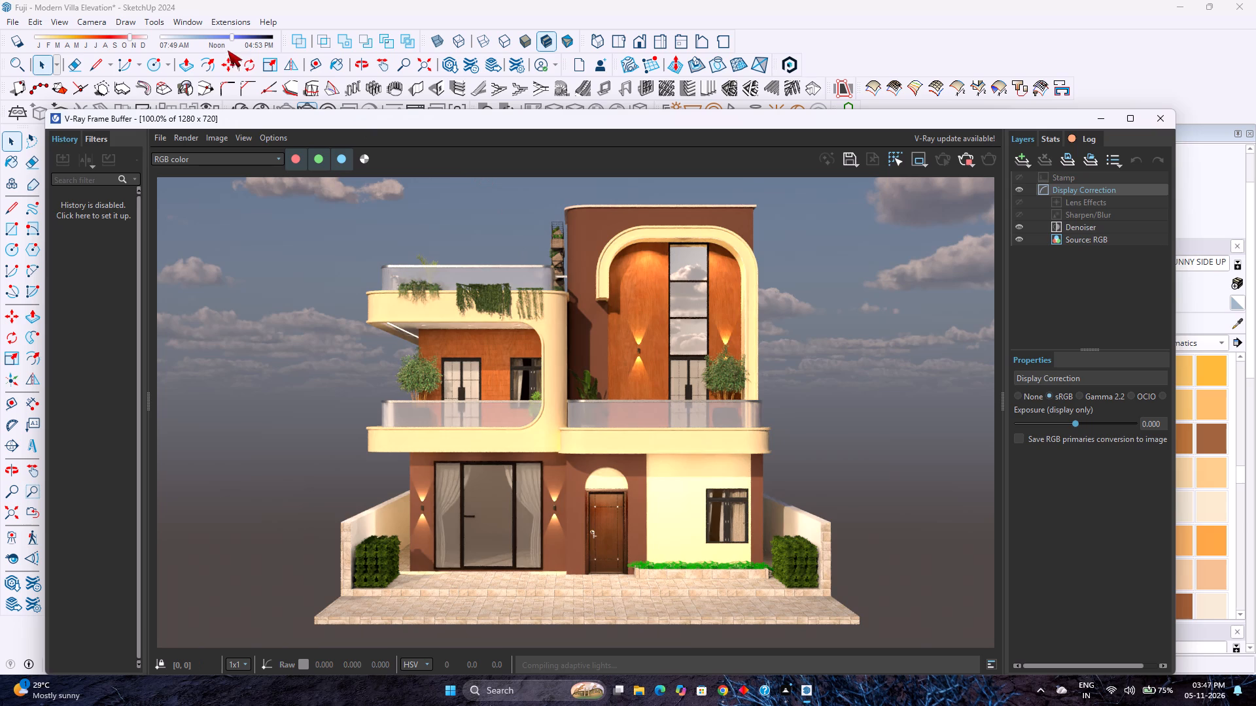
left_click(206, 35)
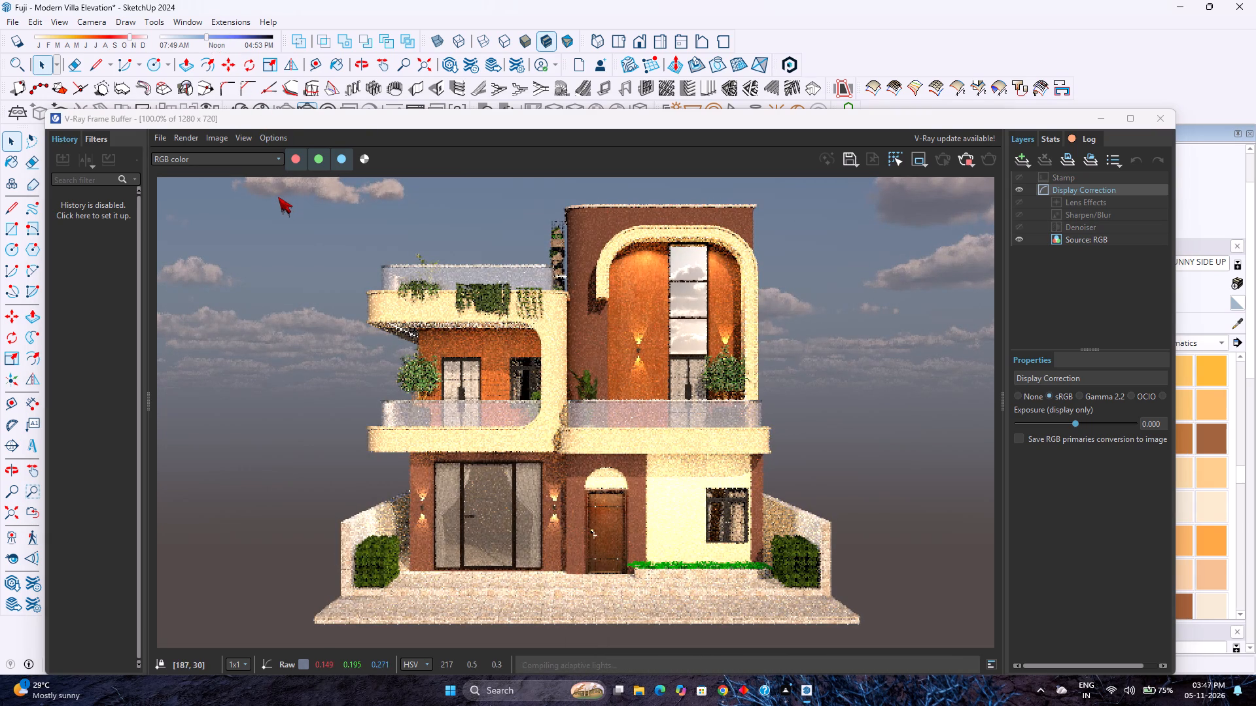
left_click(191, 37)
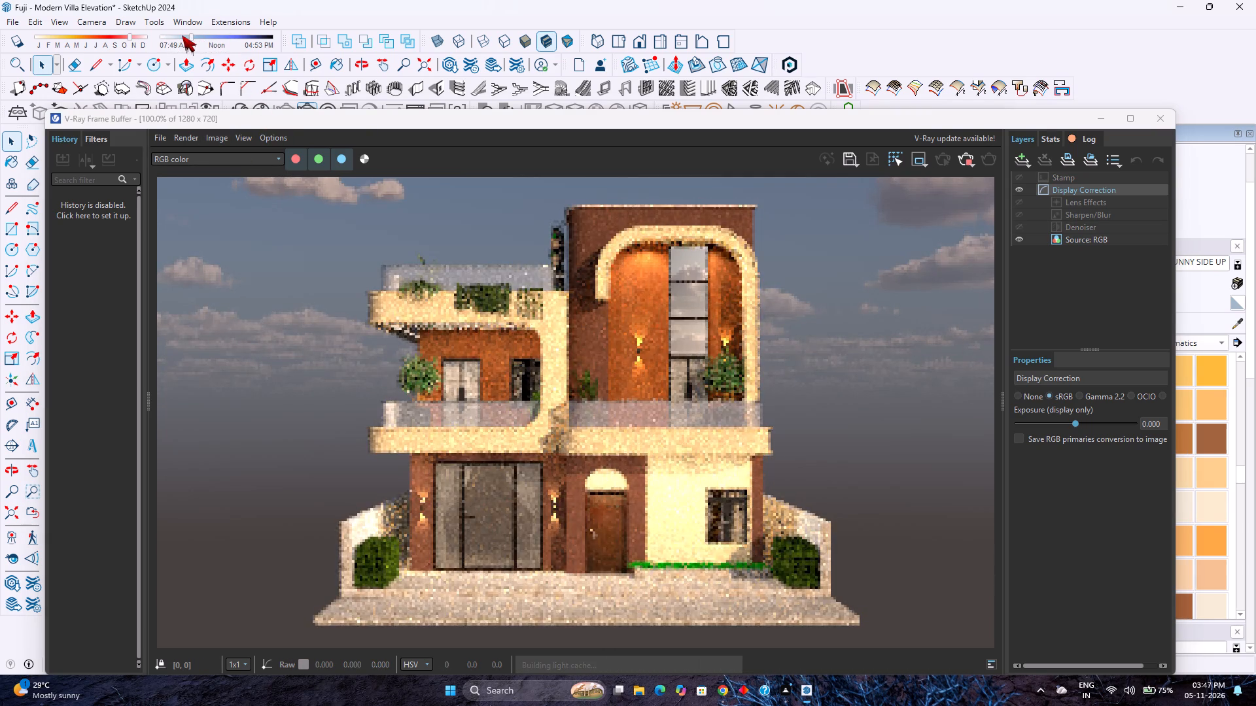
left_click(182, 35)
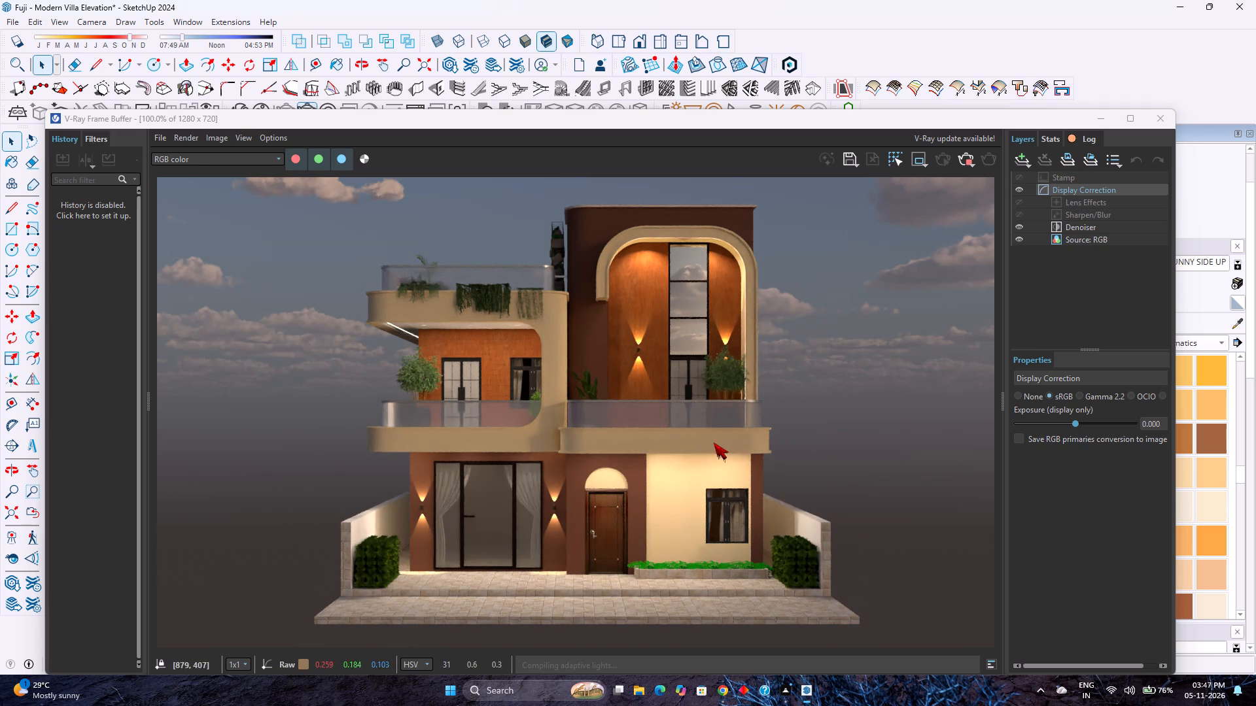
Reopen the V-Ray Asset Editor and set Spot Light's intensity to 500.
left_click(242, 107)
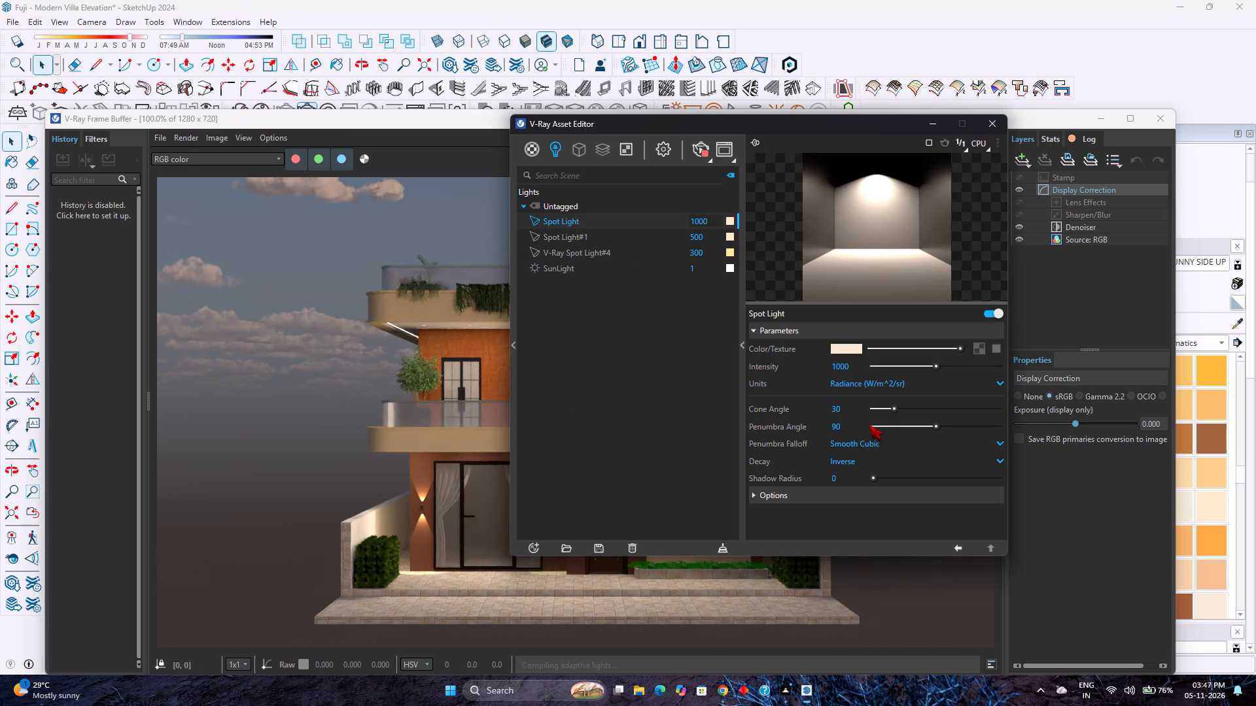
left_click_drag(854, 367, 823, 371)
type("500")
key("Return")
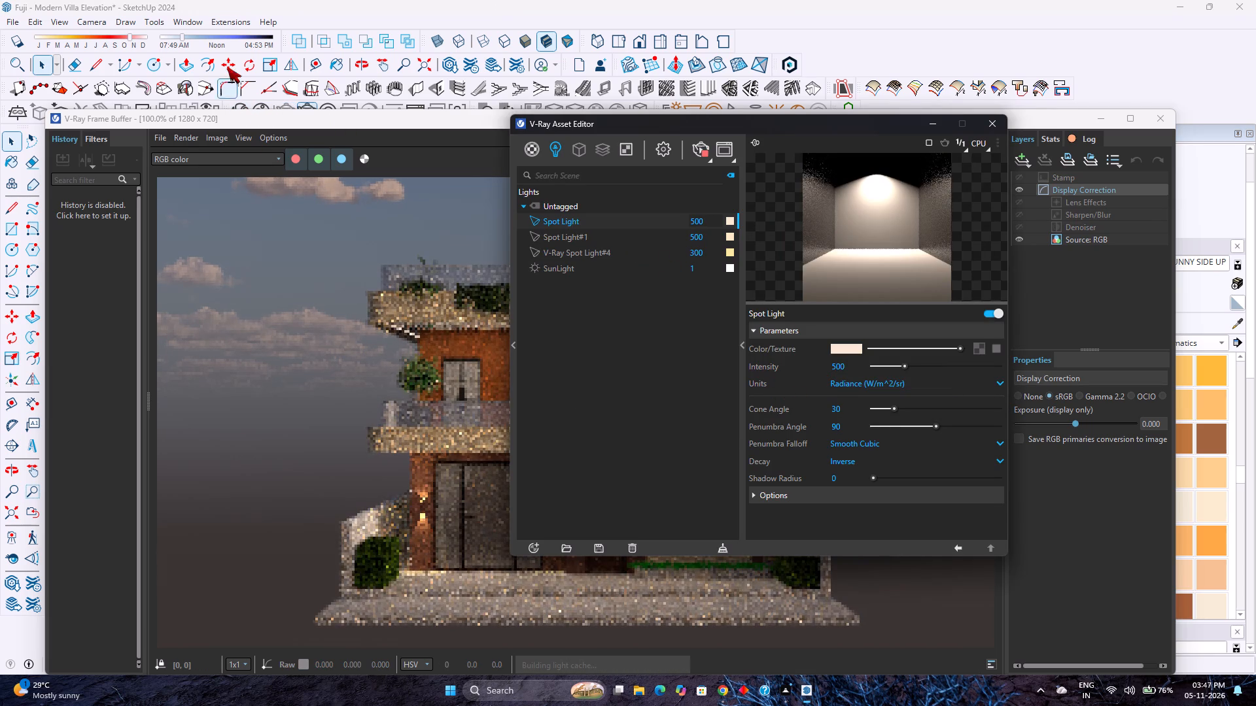
Move the sun time to the end of the day, 04:53 PM, and check the evening render in the Frame Buffer.
left_click_drag(239, 38, 254, 39)
left_click(254, 39)
double_click(258, 39)
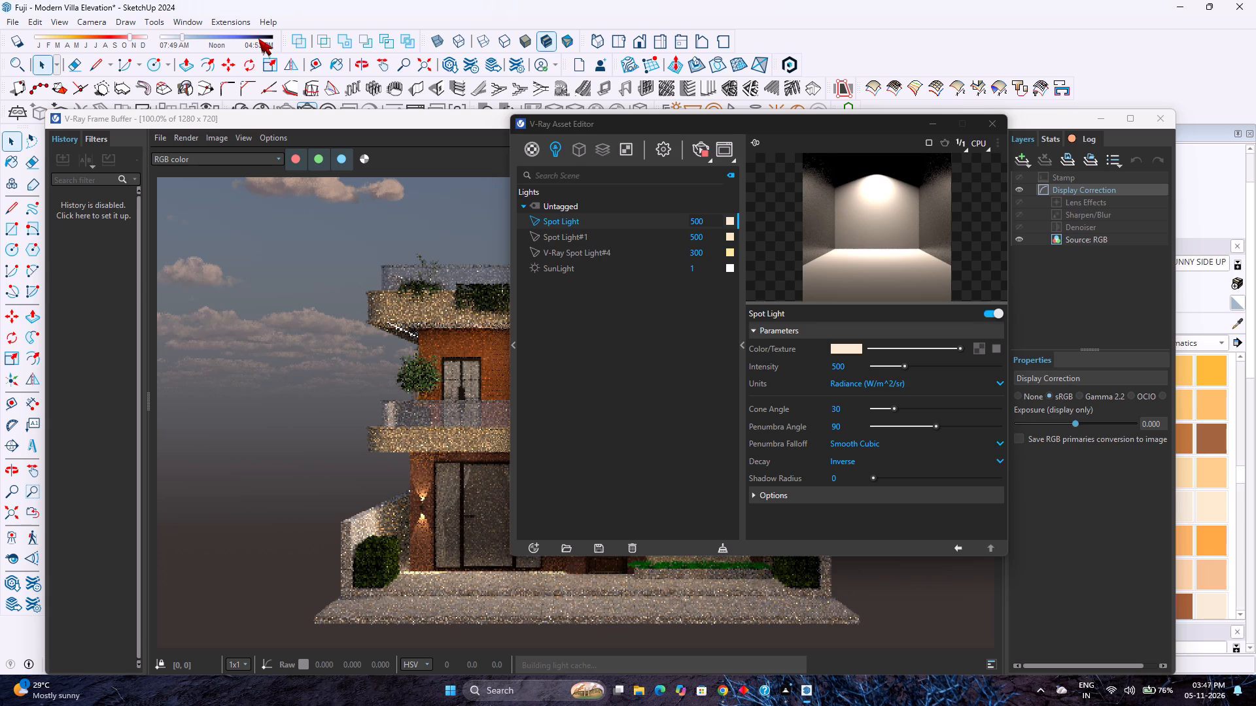
left_click(402, 107)
left_click(402, 125)
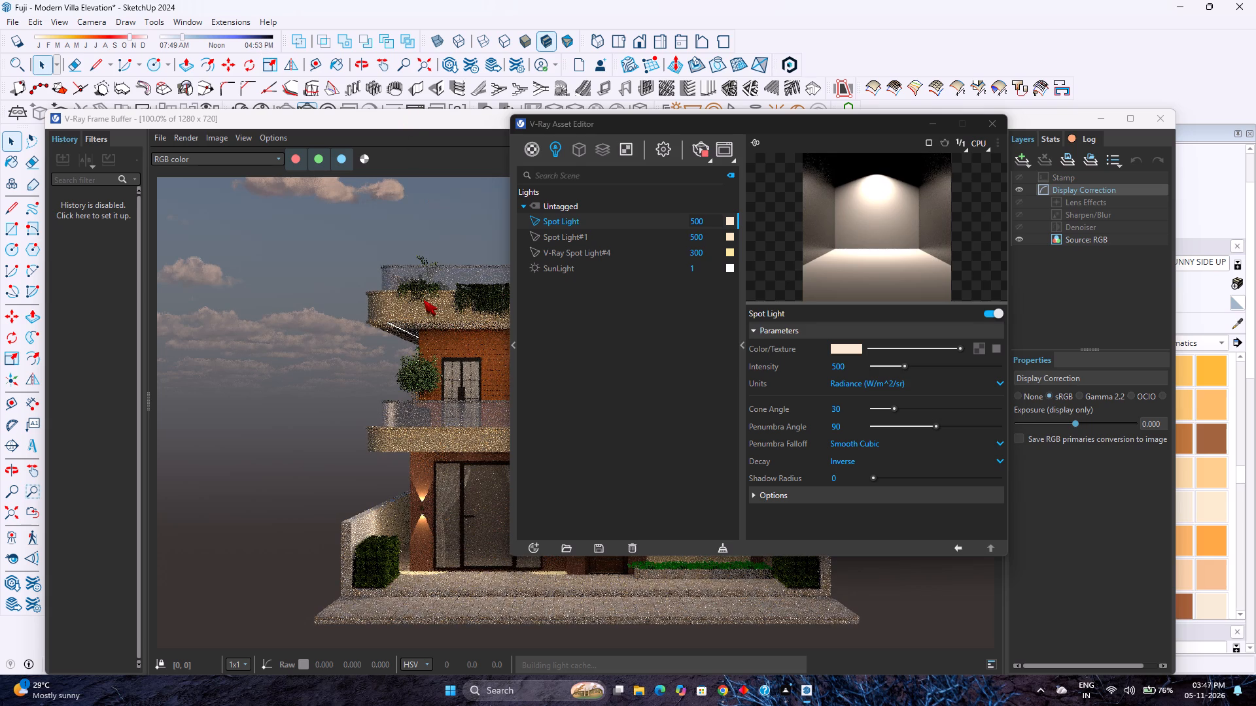
left_click(423, 301)
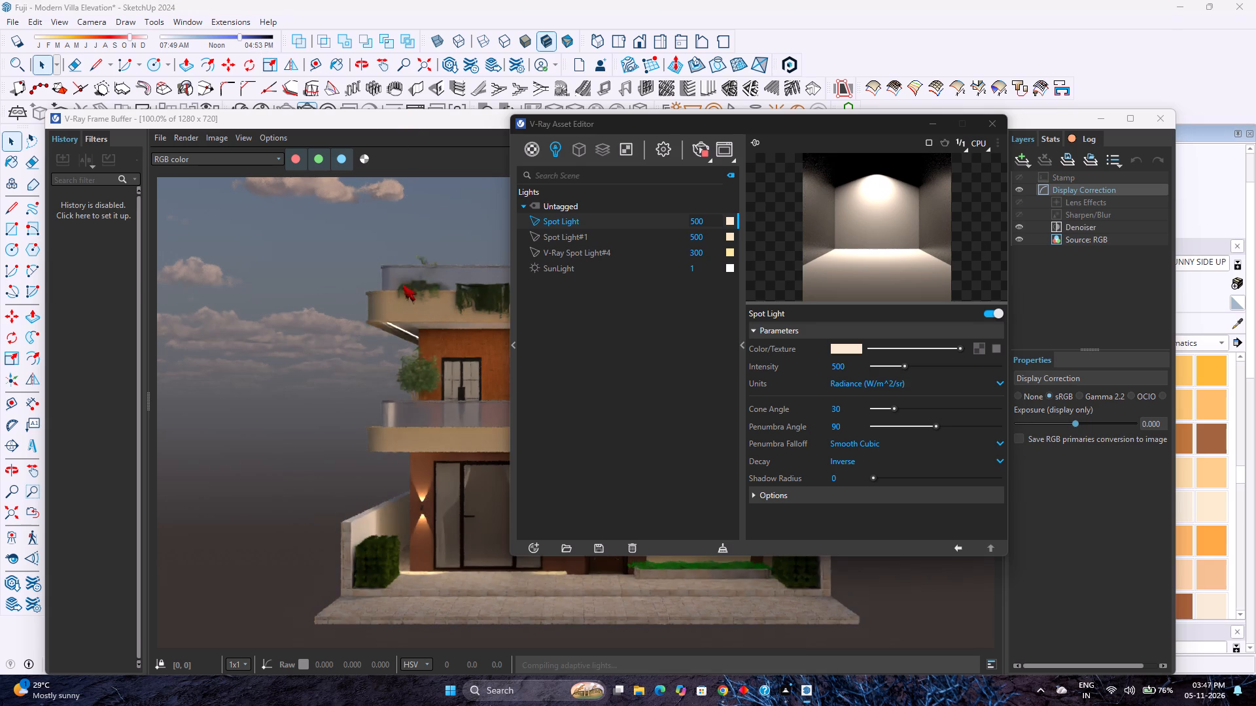
left_click(381, 254)
left_click(254, 38)
left_click(258, 37)
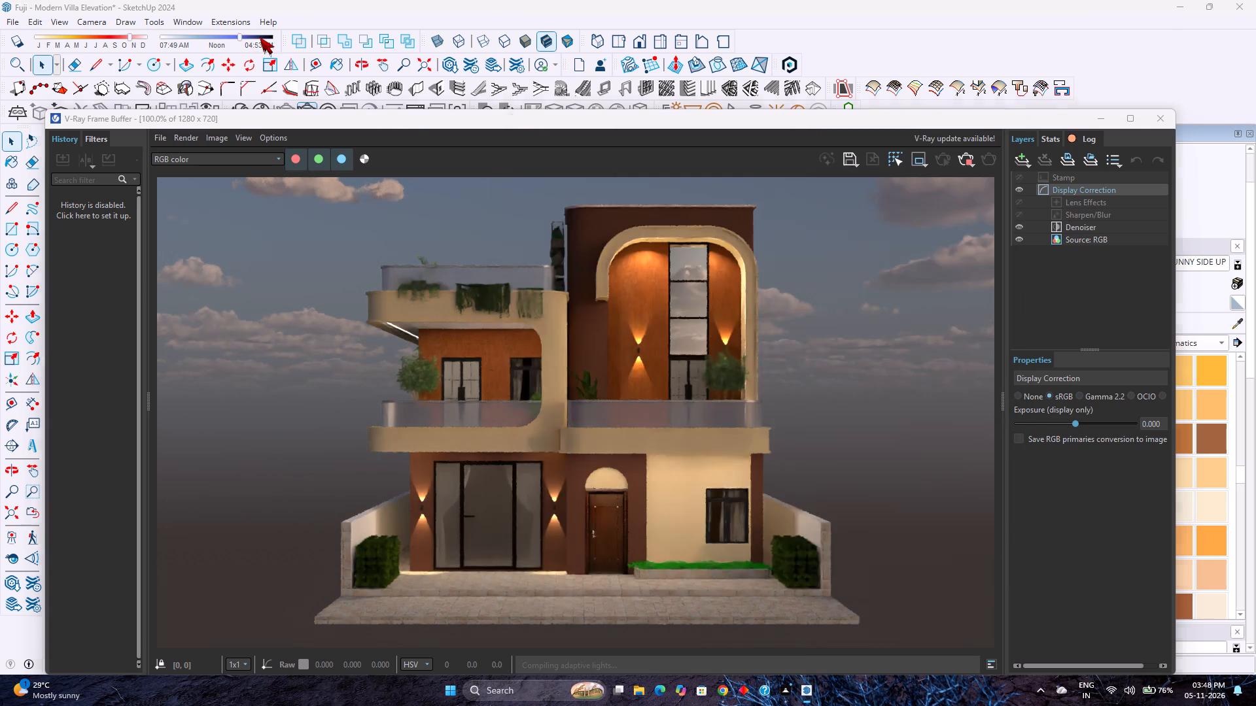
left_click_drag(262, 40, 276, 40)
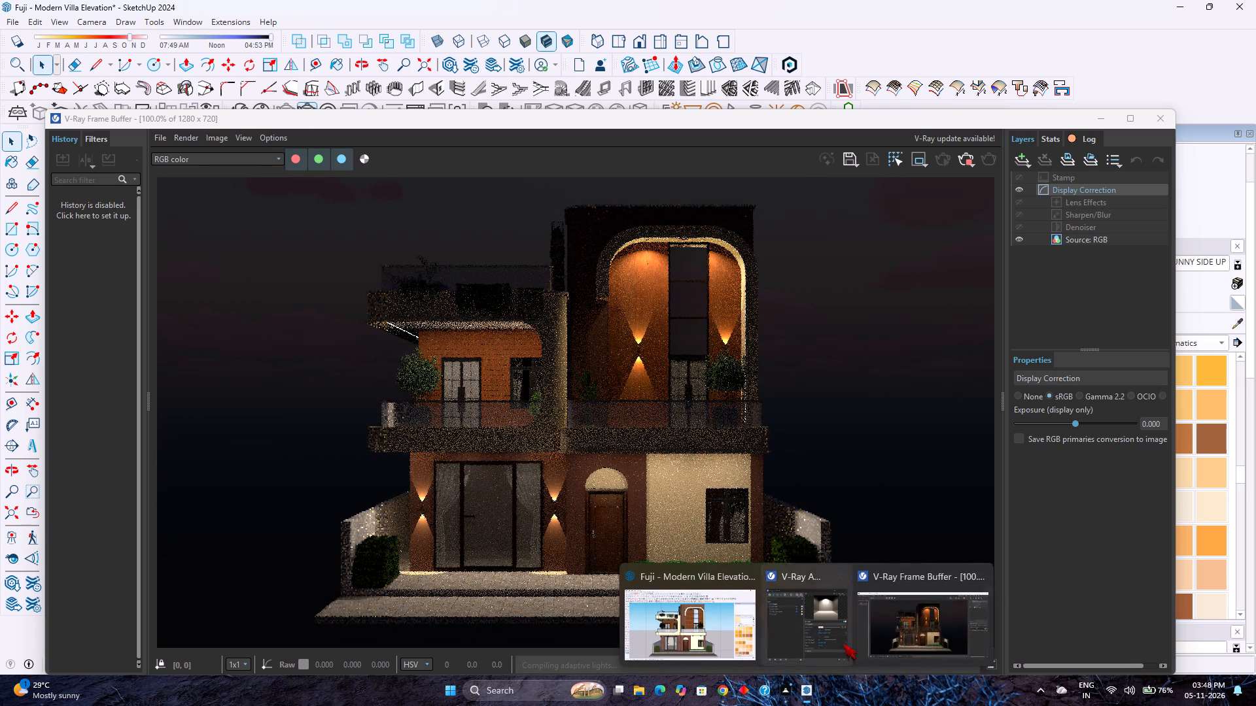
left_click(899, 618)
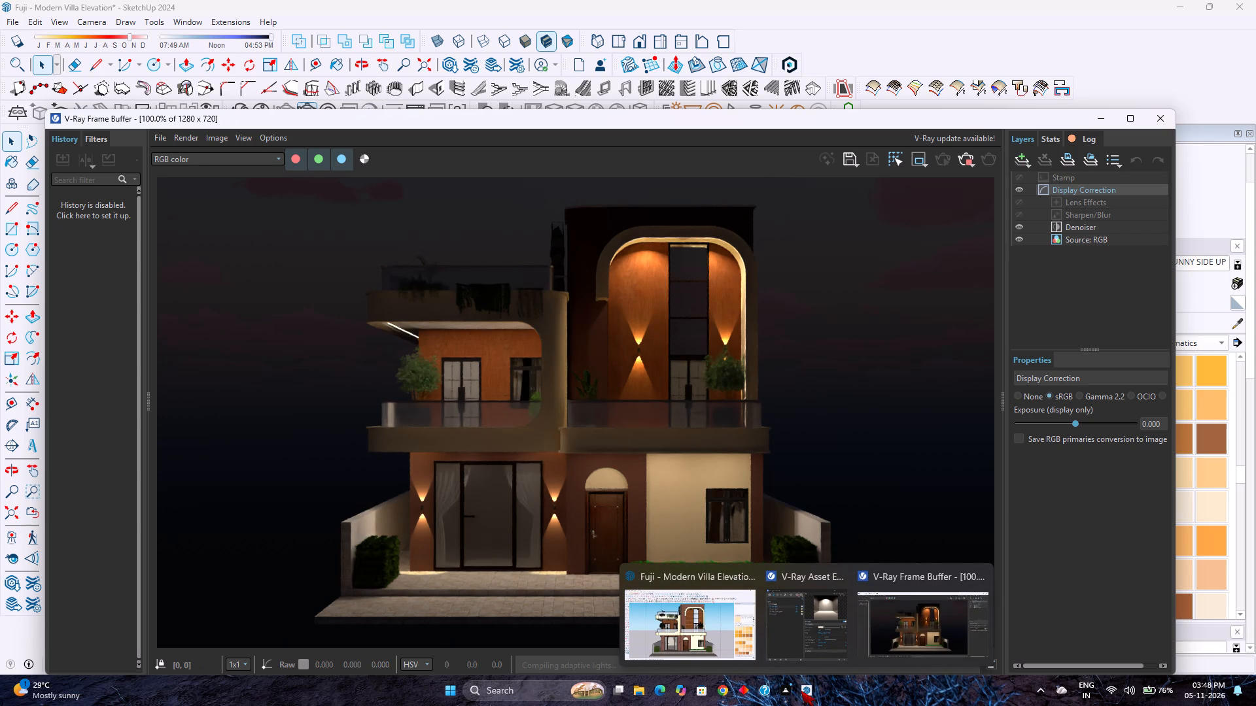
Switch Spot Light's units to Radiant power (W) in the Asset Editor and set its intensity to 10.
left_click(798, 631)
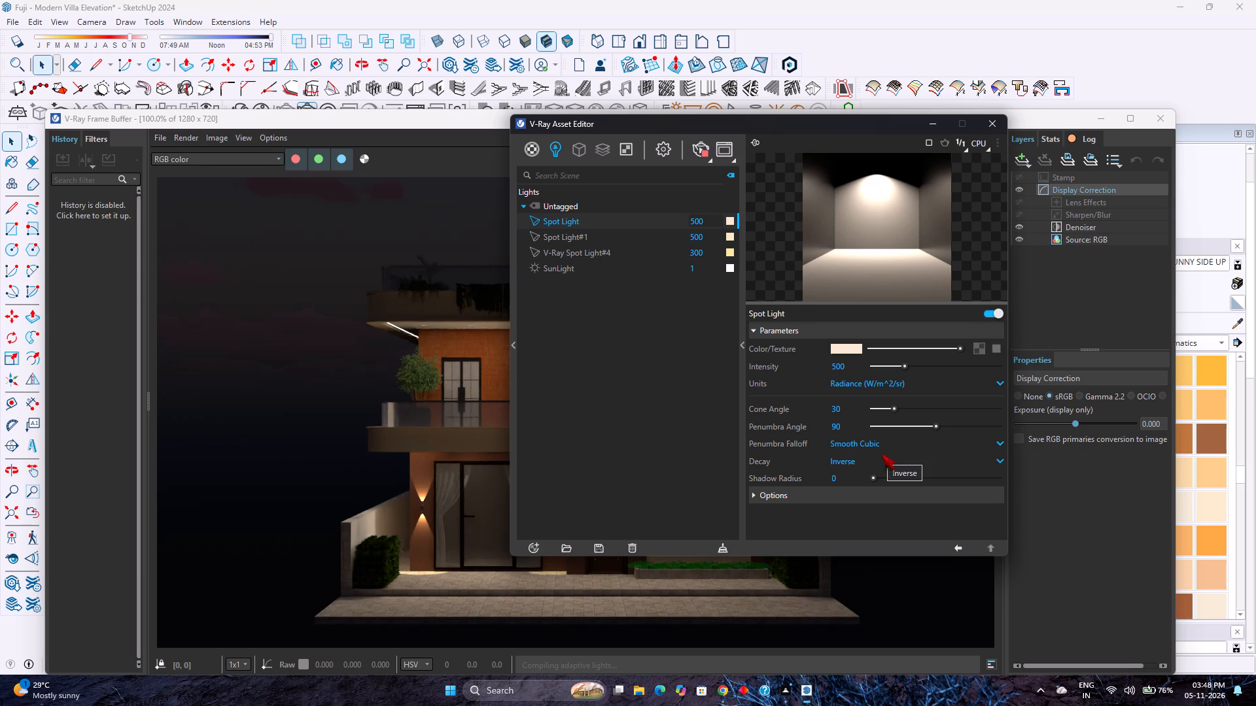
left_click(907, 386)
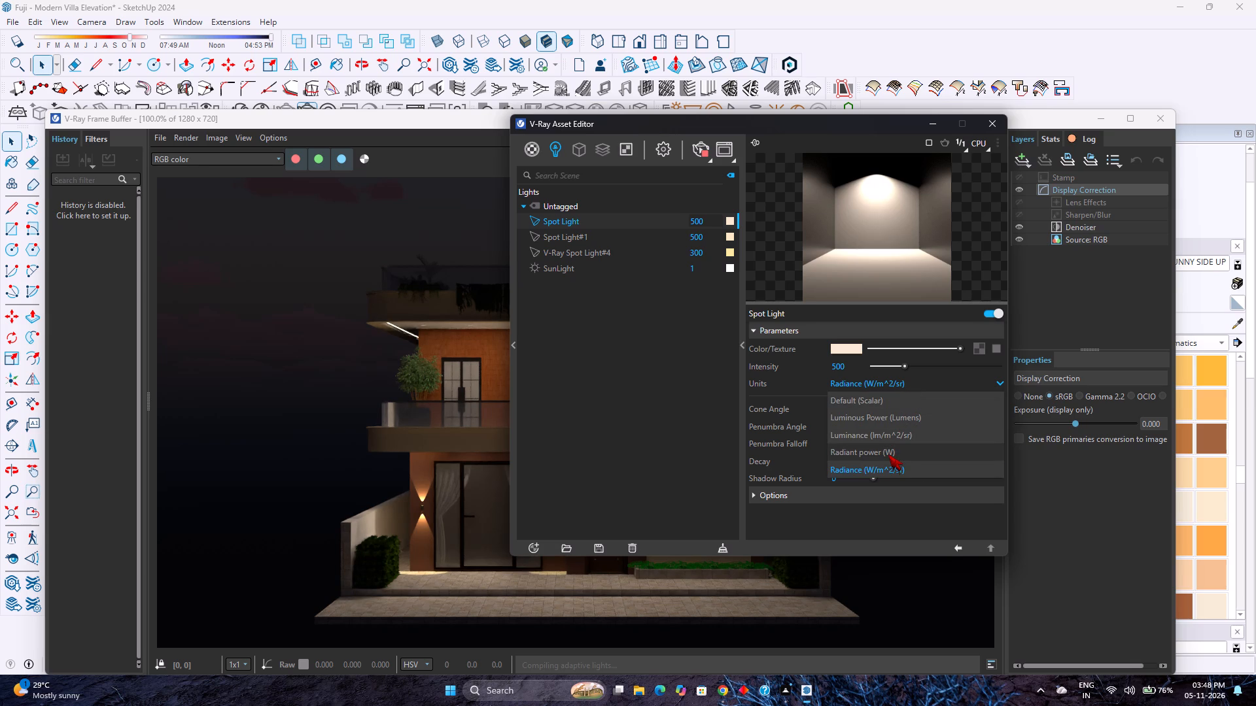
left_click(890, 450)
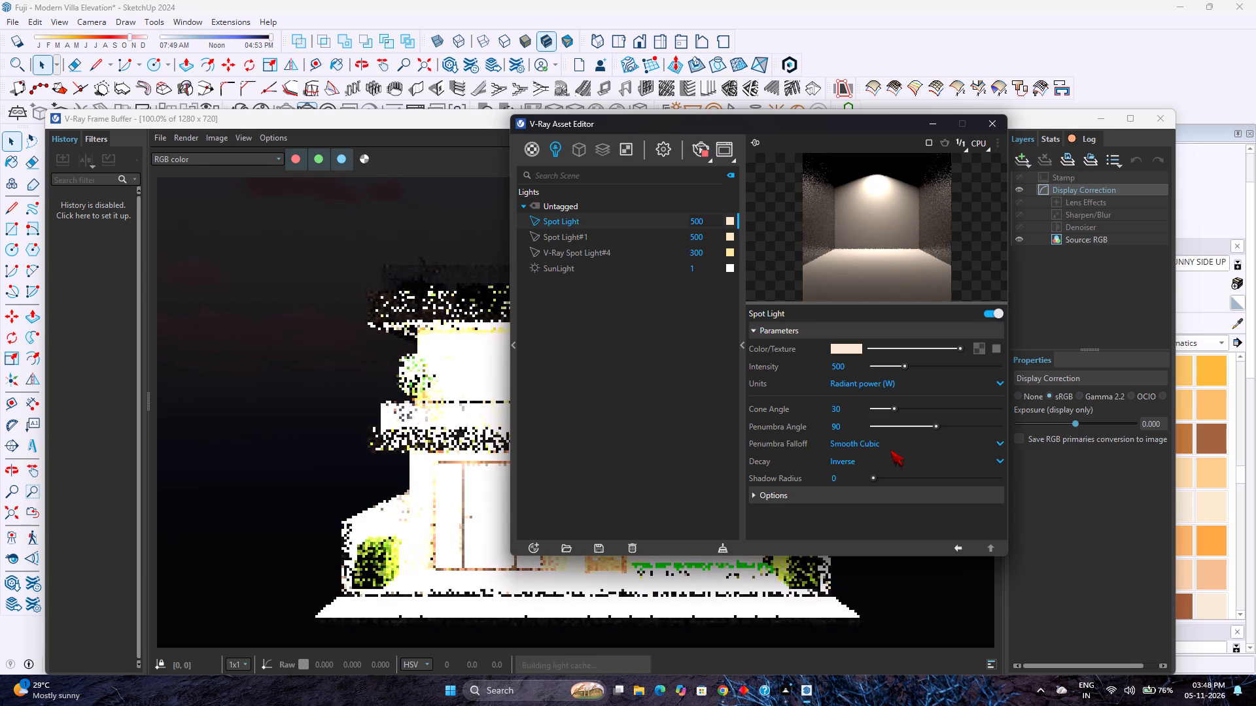
left_click_drag(856, 371, 824, 380)
type("10")
key("Return")
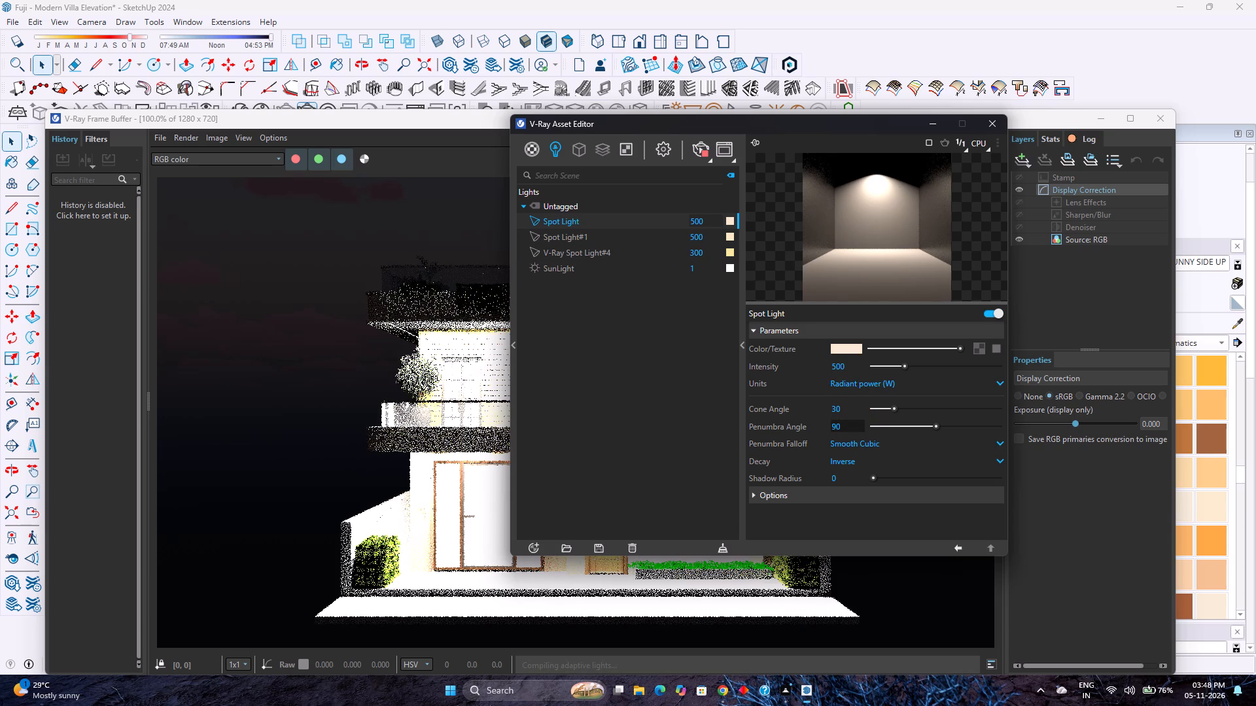
Lower Spot Light's intensity to 5.
left_click_drag(856, 366, 840, 366)
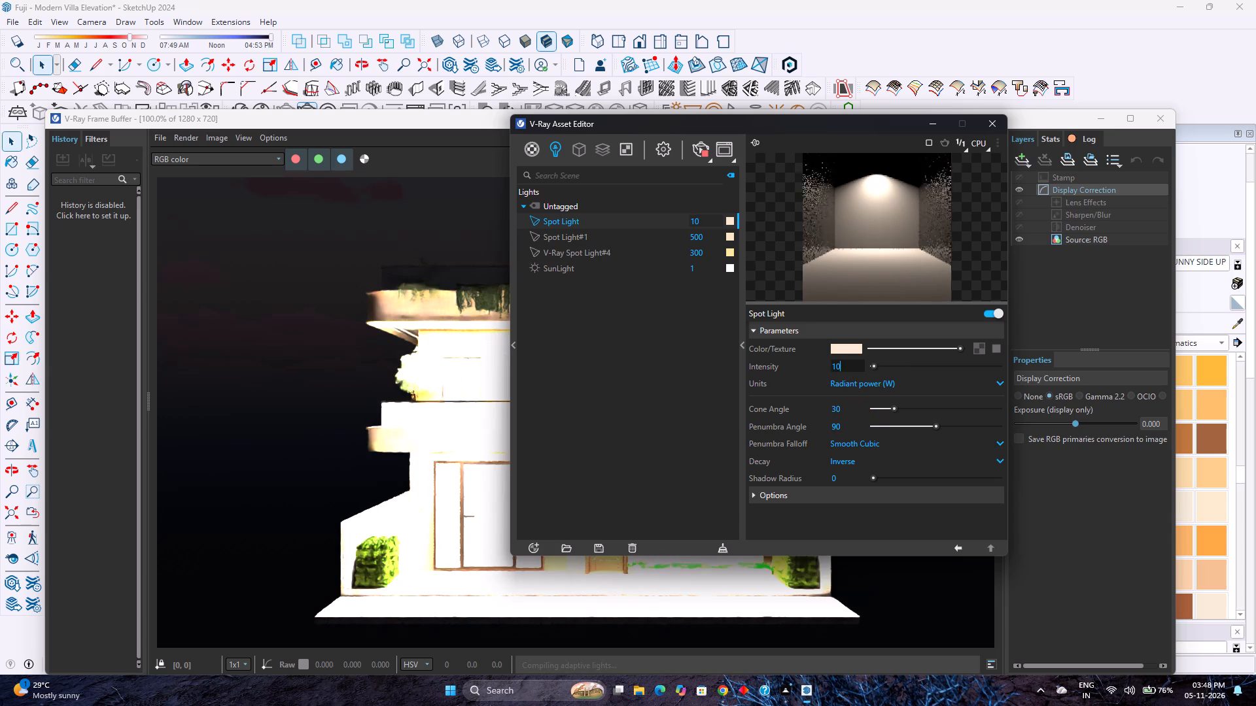
left_click_drag(840, 366, 822, 369)
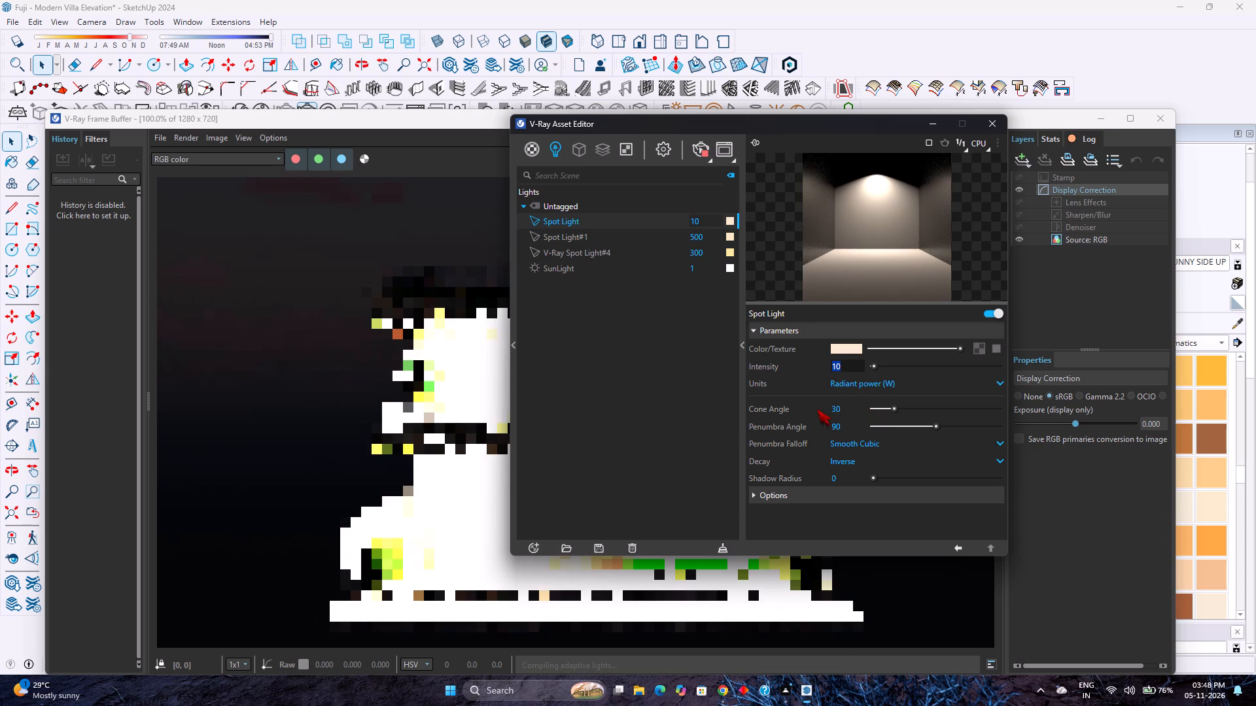
key("5")
key("Return")
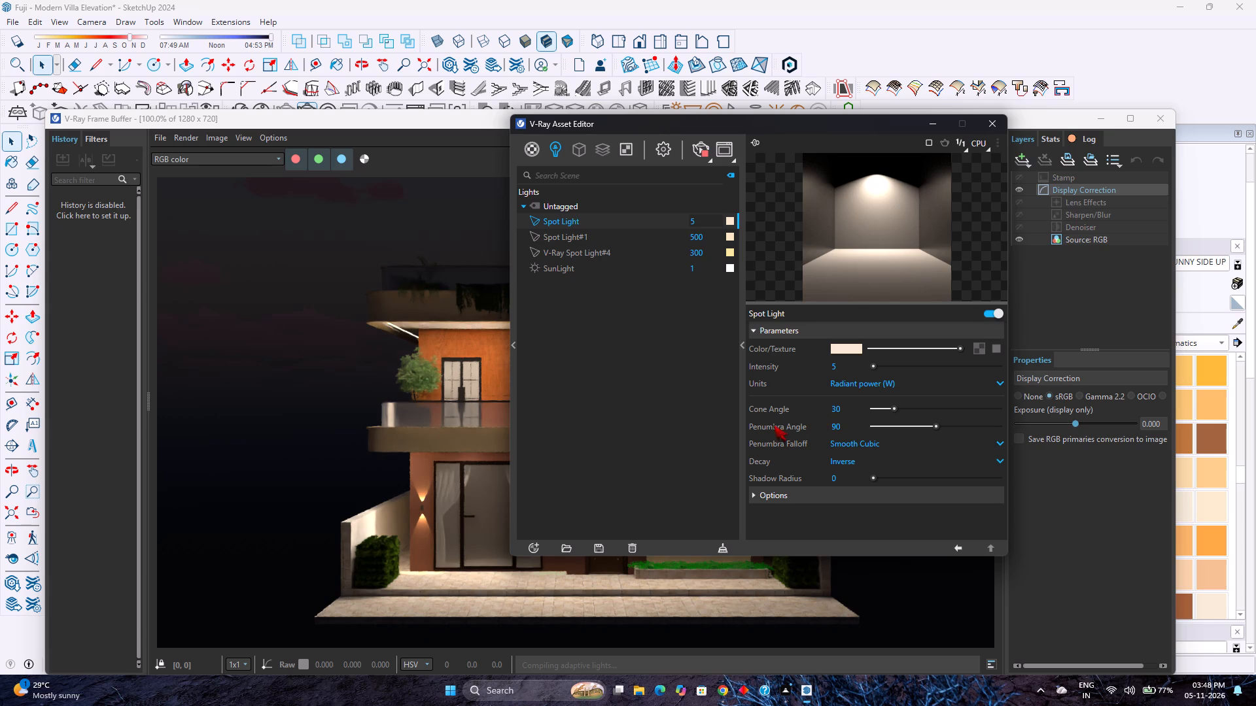
Set Spot Light's decay to Inverse Square and its penumbra falloff to Linear.
left_click(854, 457)
left_click(858, 513)
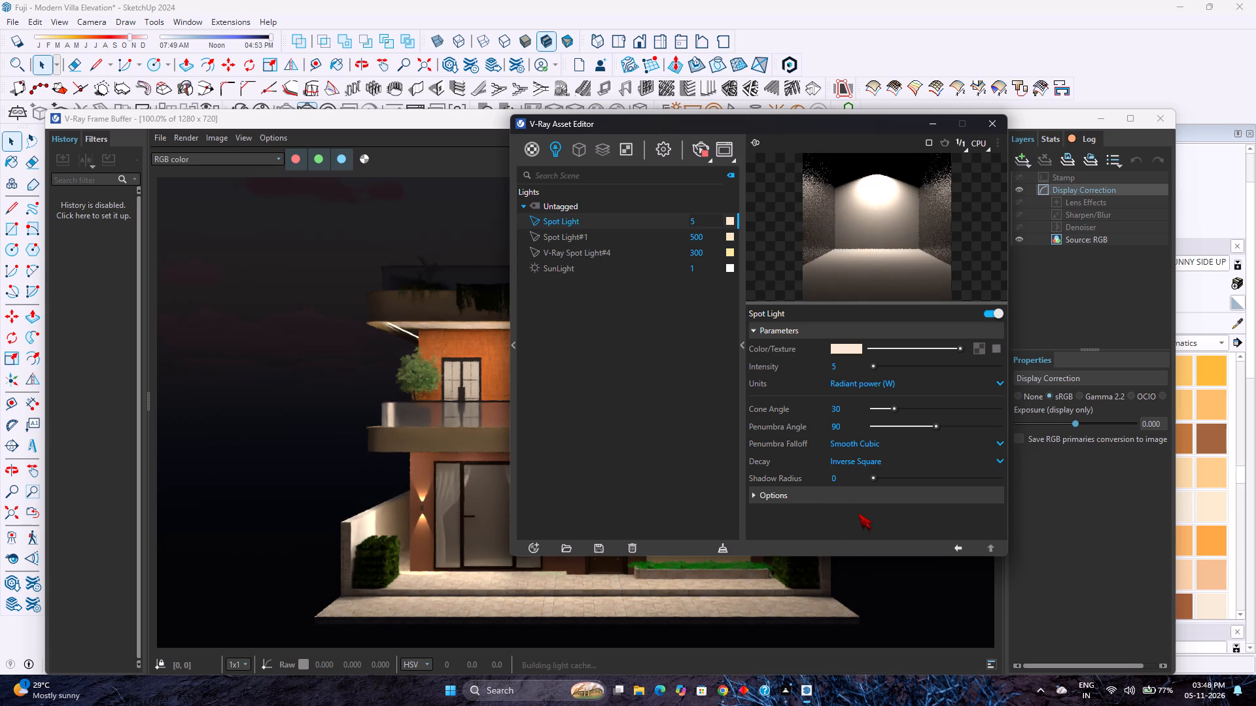
left_click(859, 442)
left_click(863, 461)
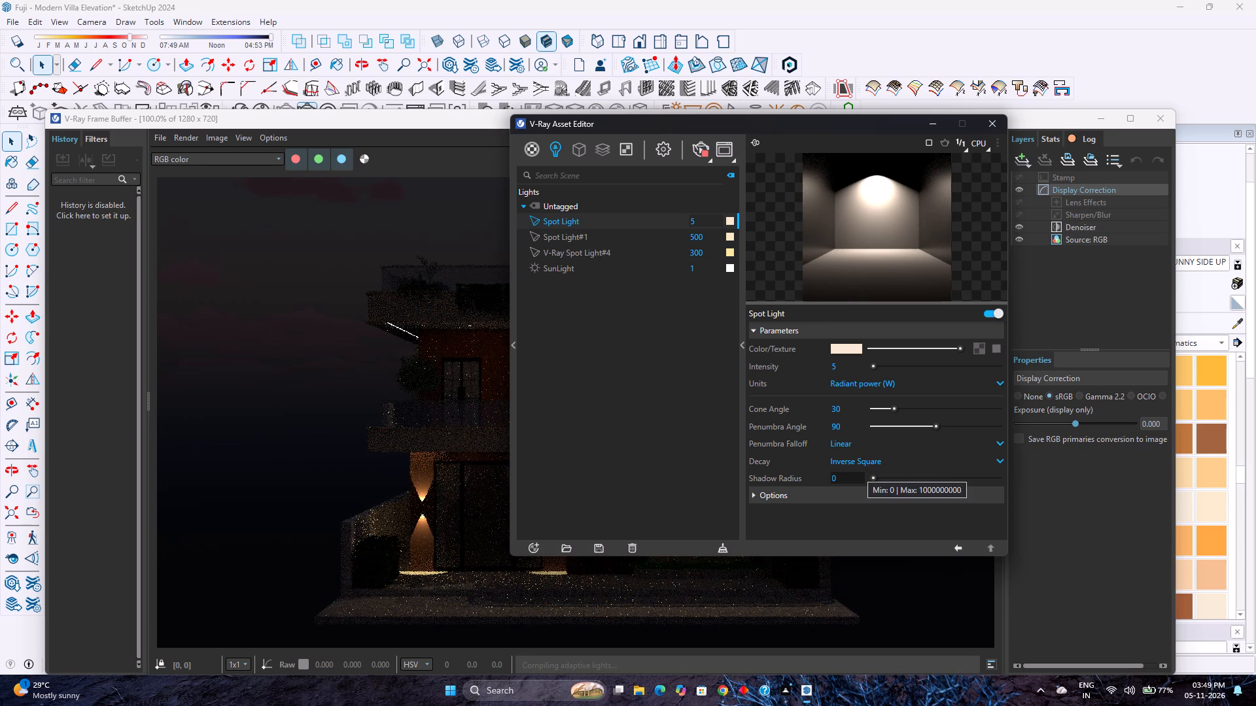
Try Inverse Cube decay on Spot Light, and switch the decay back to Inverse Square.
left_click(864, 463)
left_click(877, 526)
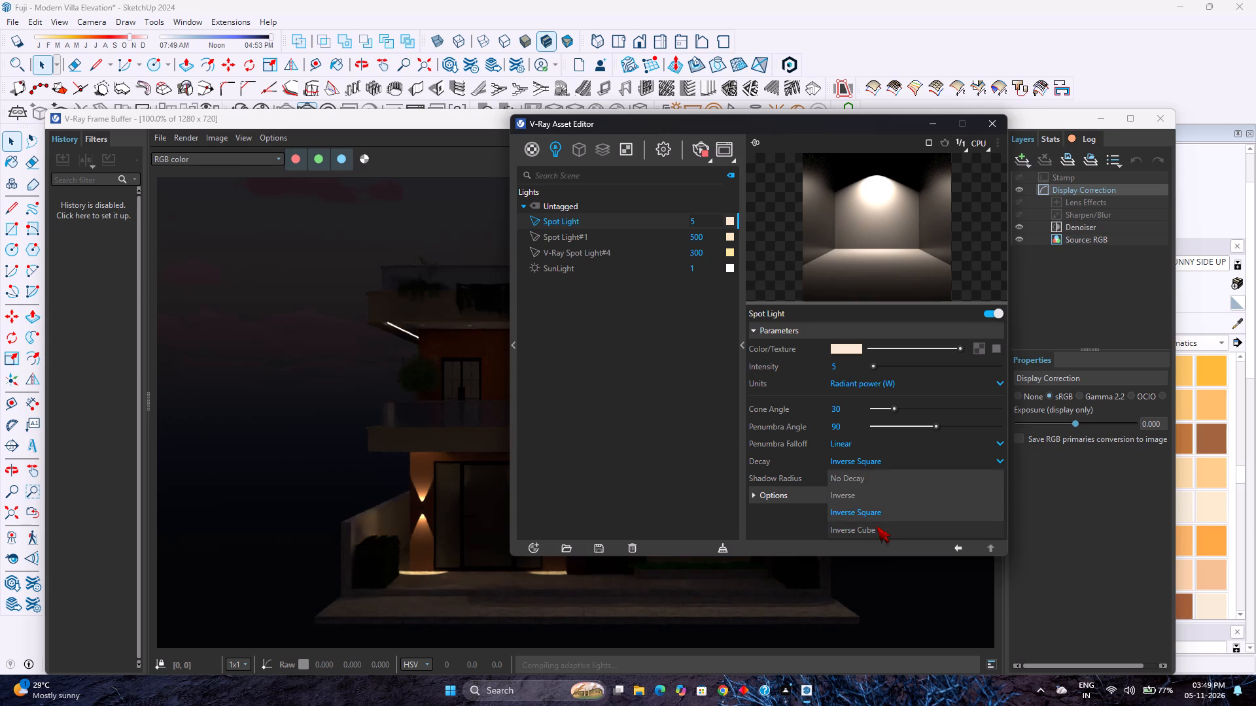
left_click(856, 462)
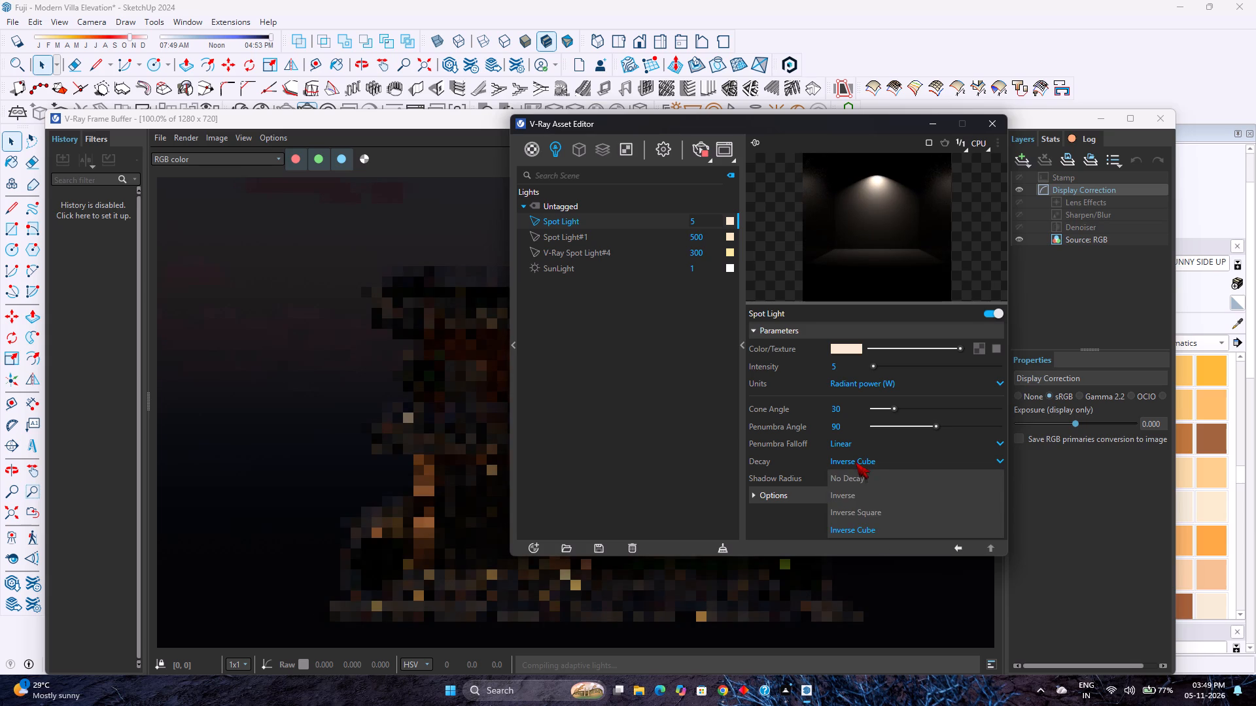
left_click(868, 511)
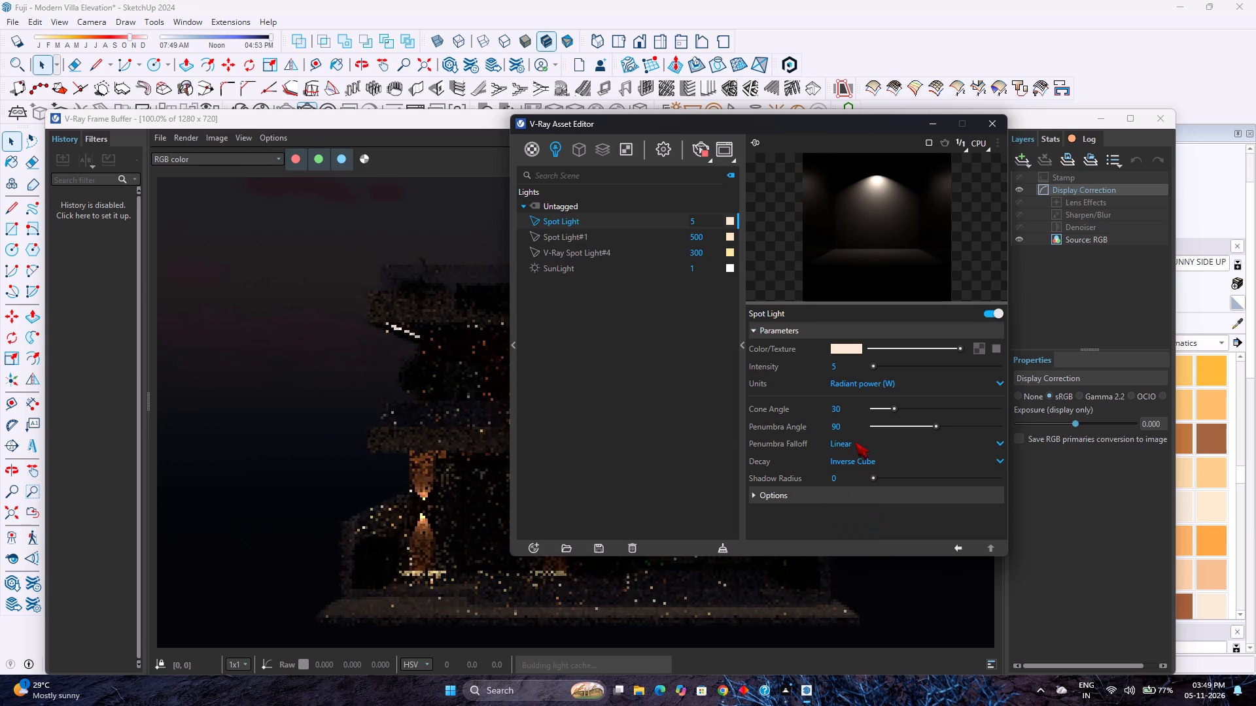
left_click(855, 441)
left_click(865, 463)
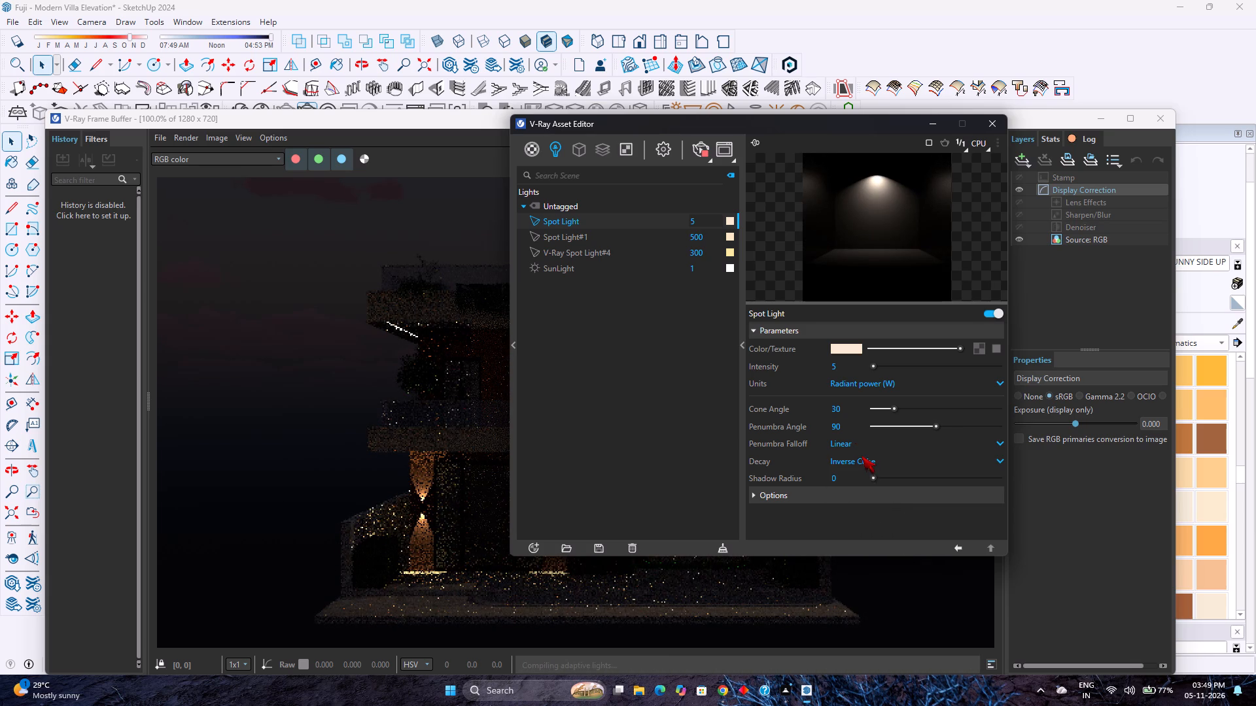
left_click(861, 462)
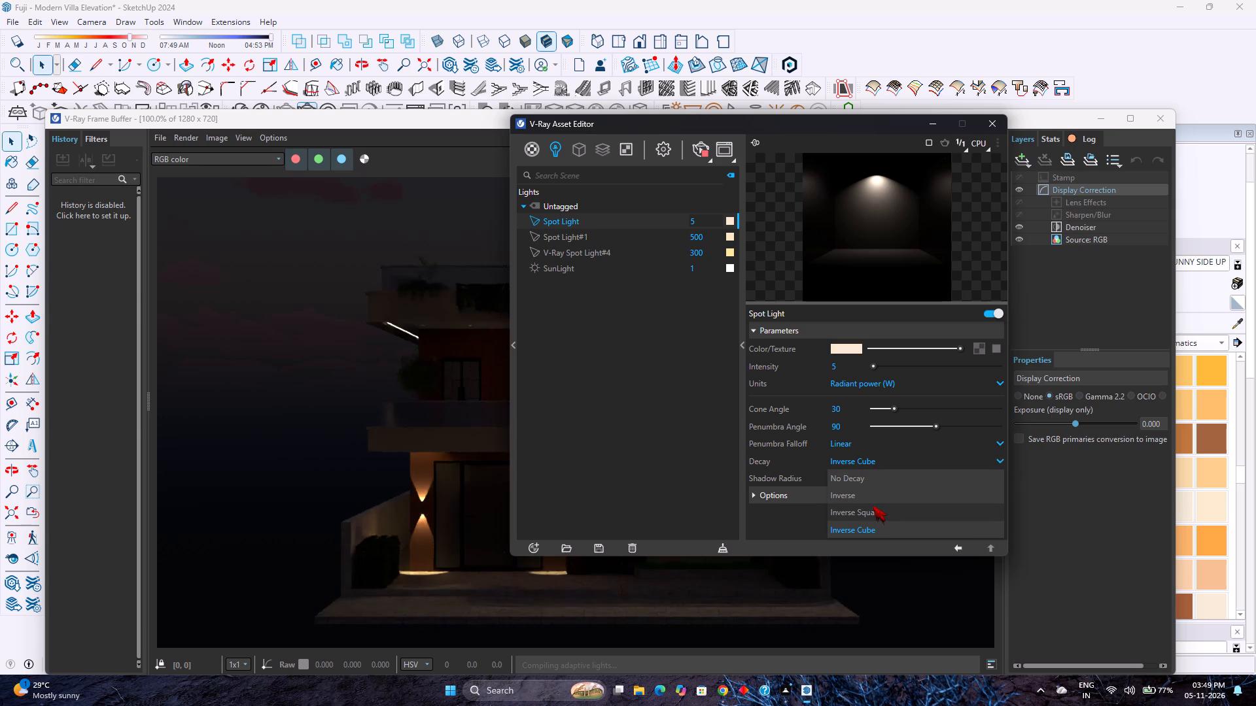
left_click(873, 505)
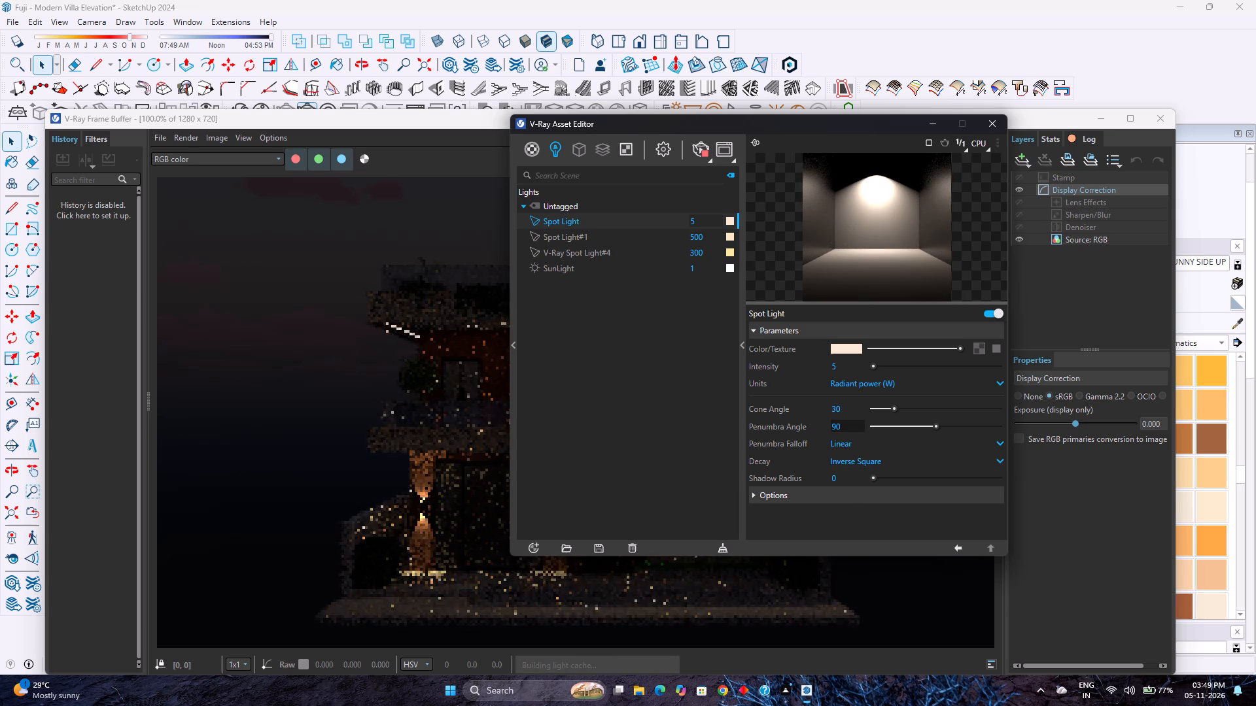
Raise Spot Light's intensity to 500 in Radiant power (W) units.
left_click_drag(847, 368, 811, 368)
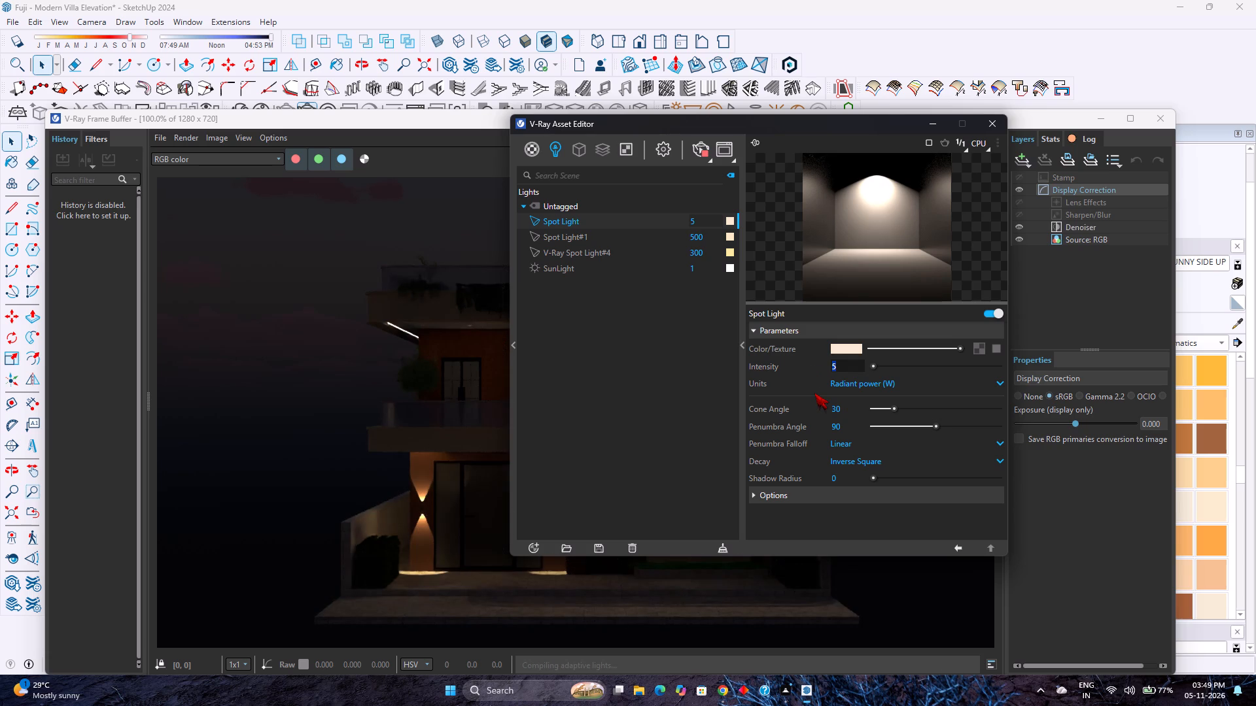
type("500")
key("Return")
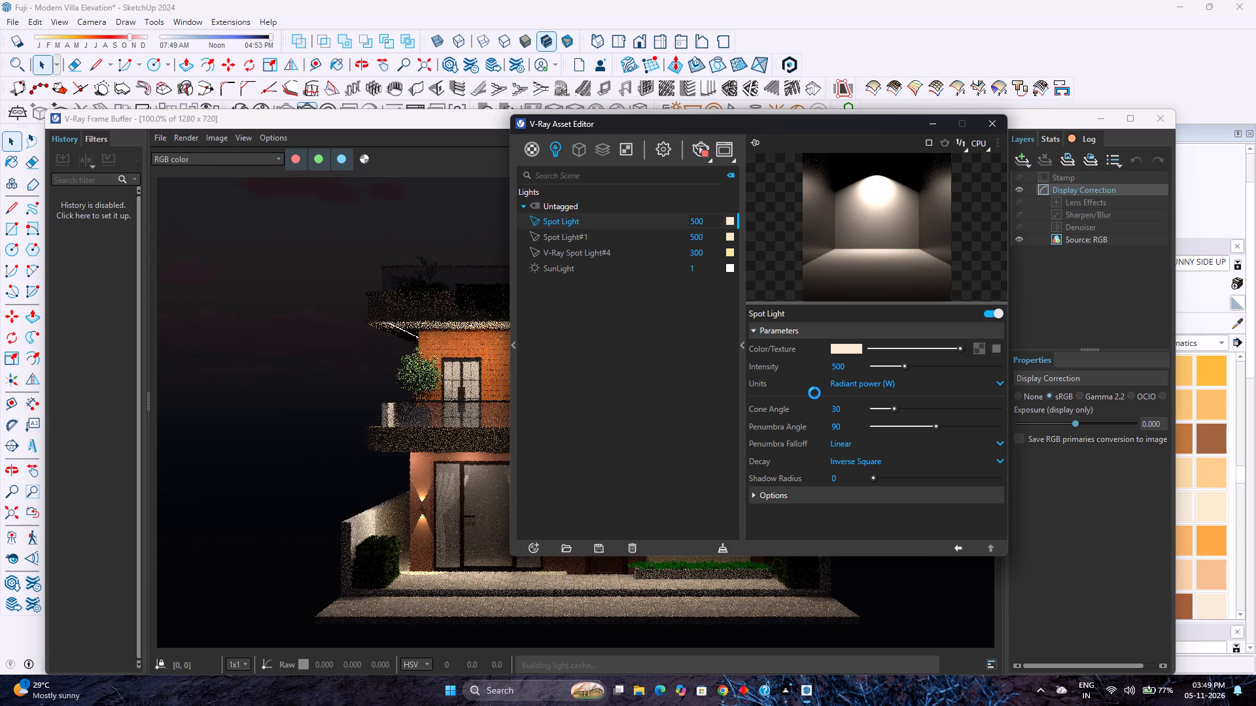
Switch Spot Light's units to Radiance (W/m^2/sr) and its penumbra falloff to Smooth Cubic.
left_click(860, 388)
left_click(873, 470)
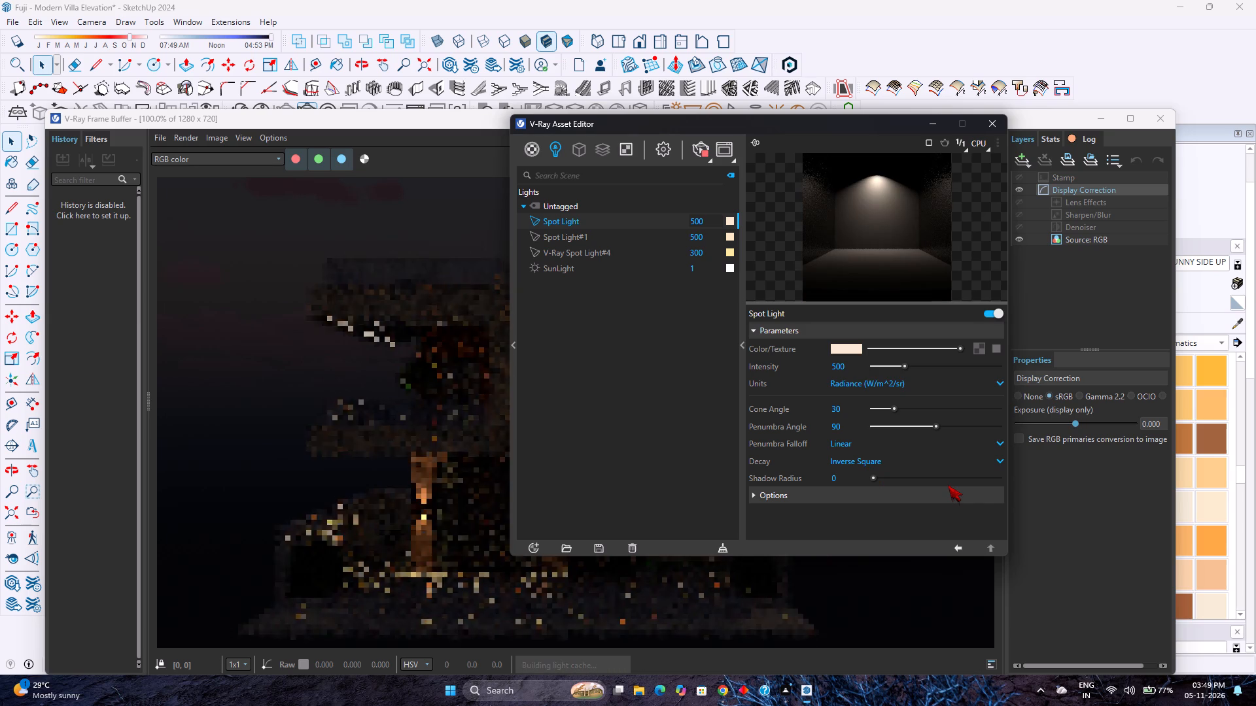
left_click(862, 445)
left_click(866, 473)
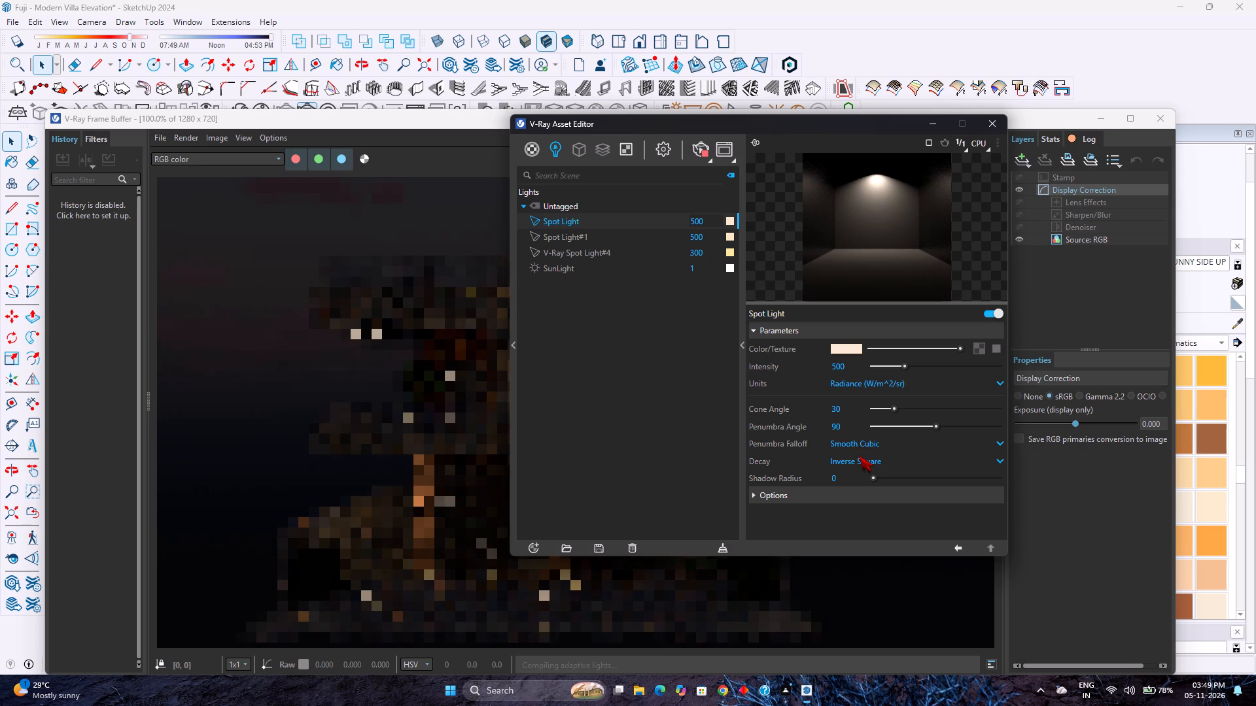
left_click(860, 448)
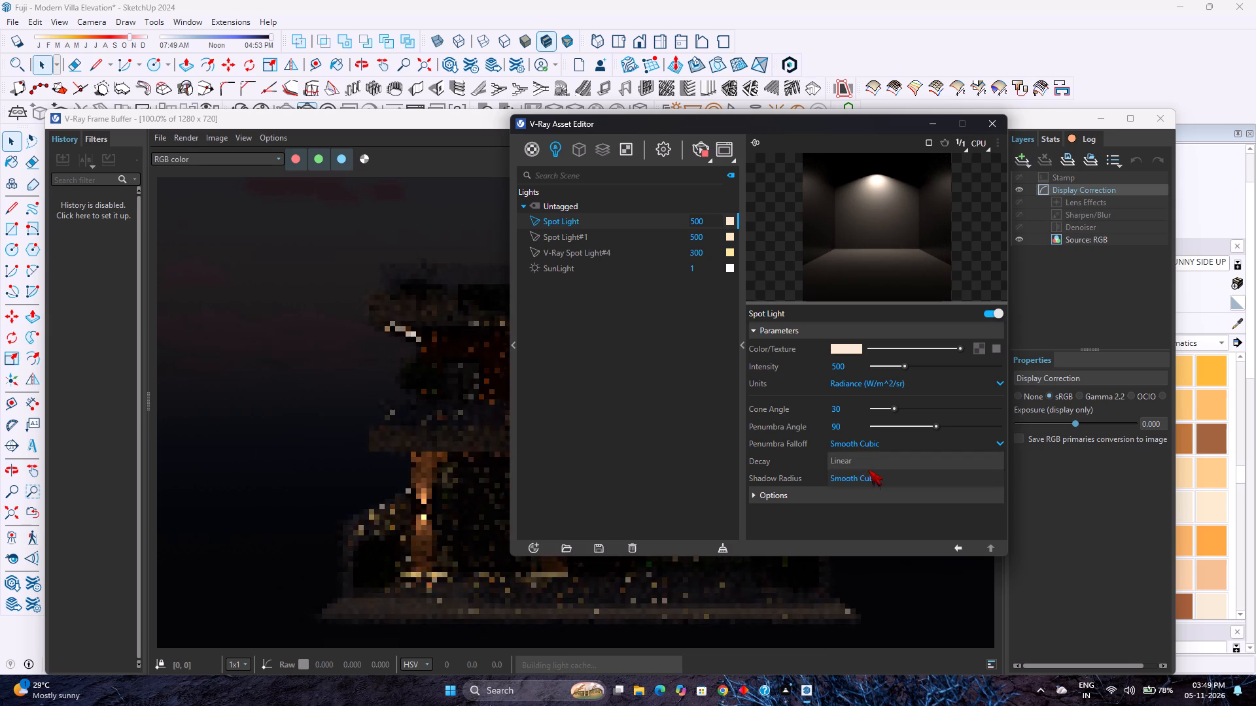
left_click(869, 469)
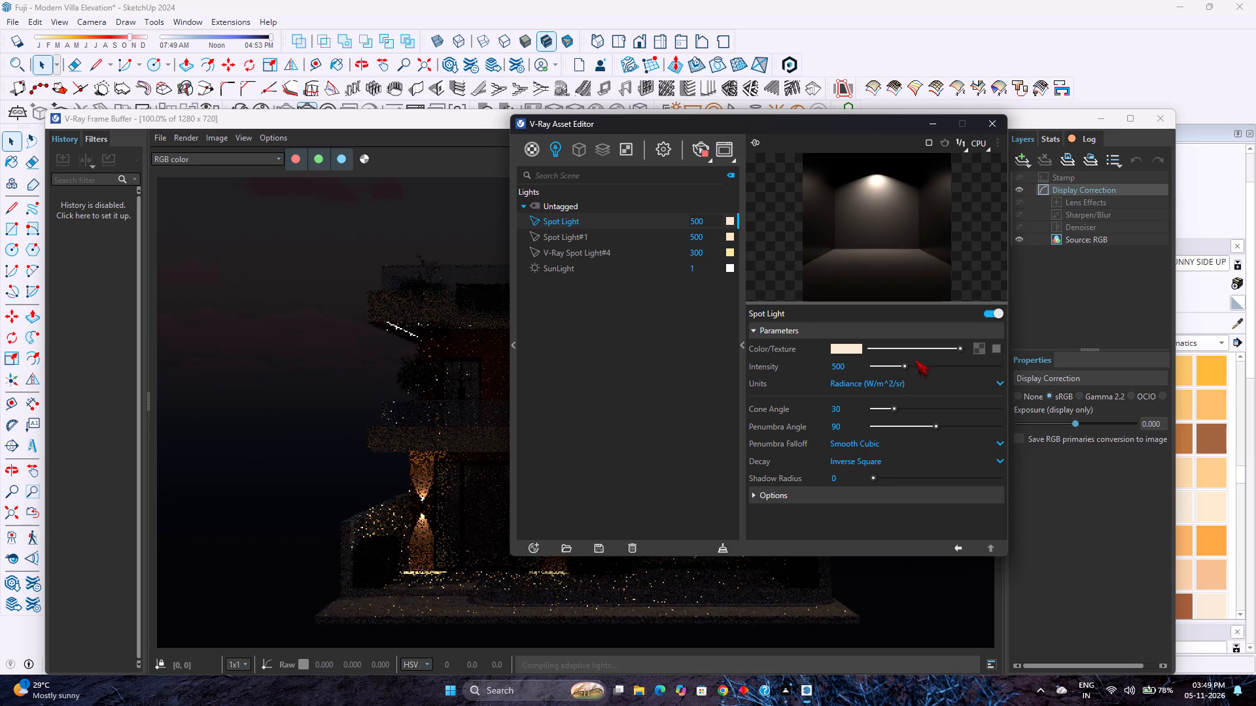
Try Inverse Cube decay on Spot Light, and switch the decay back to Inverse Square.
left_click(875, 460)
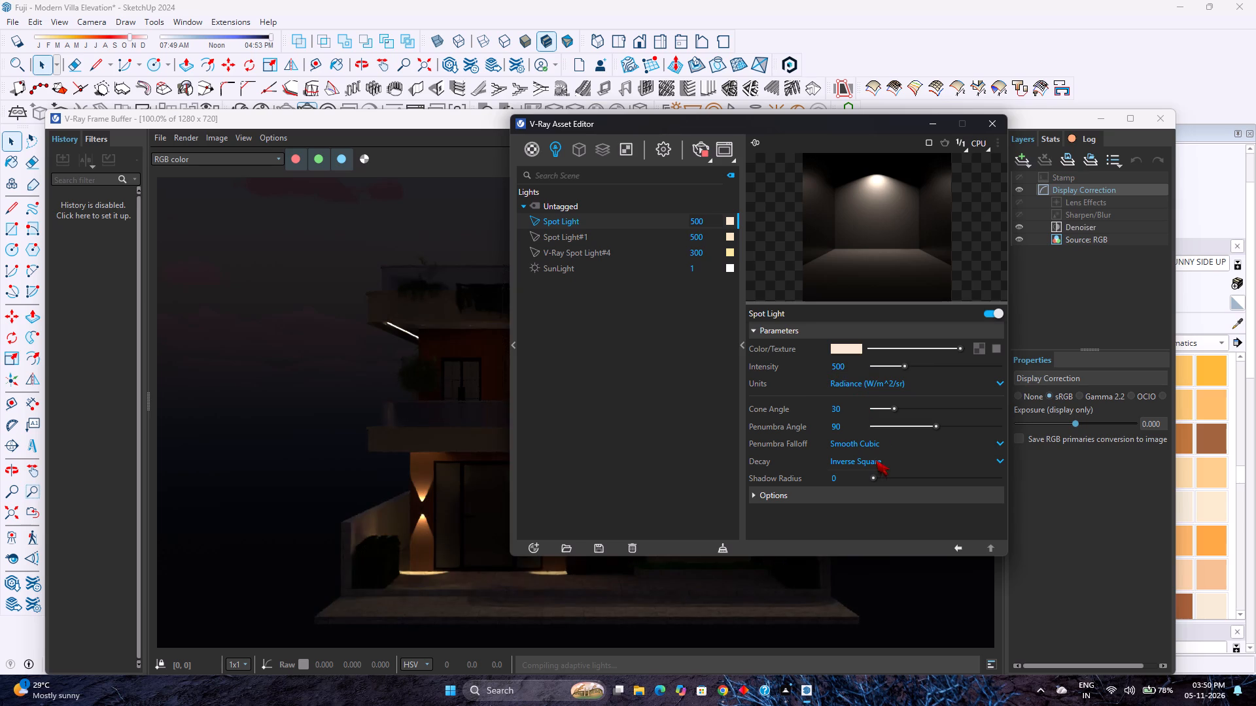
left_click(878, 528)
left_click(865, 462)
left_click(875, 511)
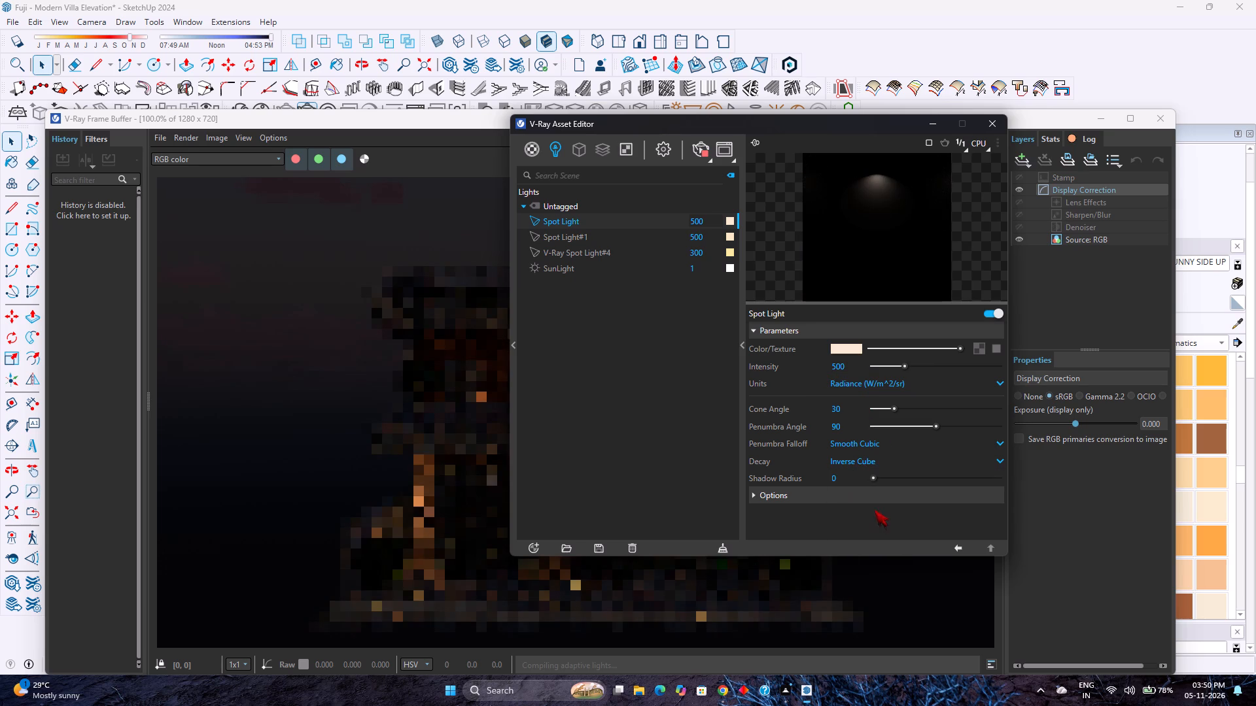
Set Spot Light's intensity to 1000.
left_click_drag(854, 369, 826, 369)
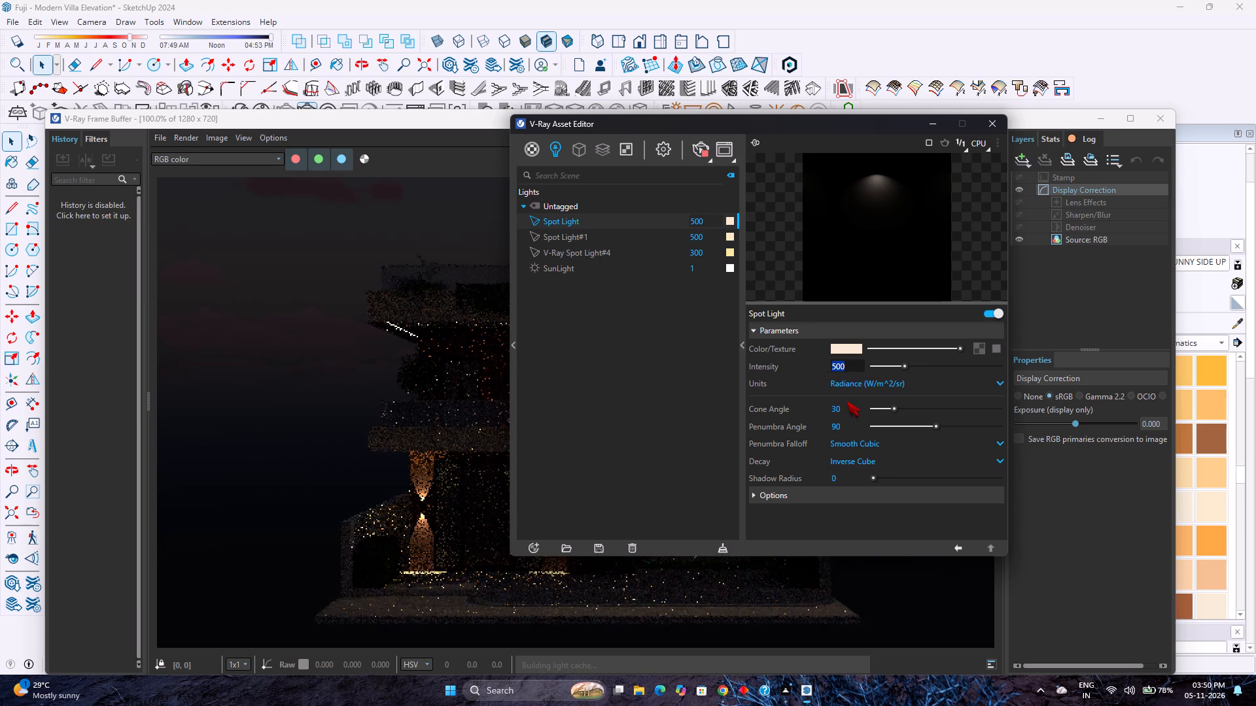
type("1000")
key("Return")
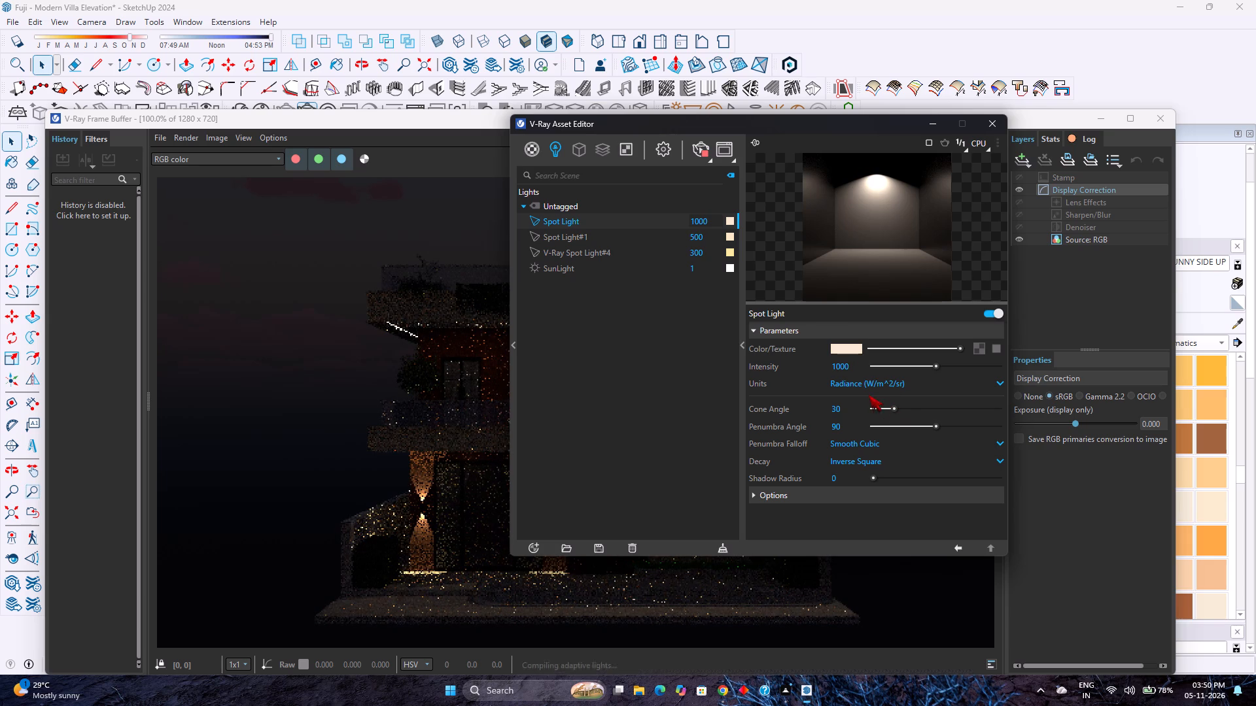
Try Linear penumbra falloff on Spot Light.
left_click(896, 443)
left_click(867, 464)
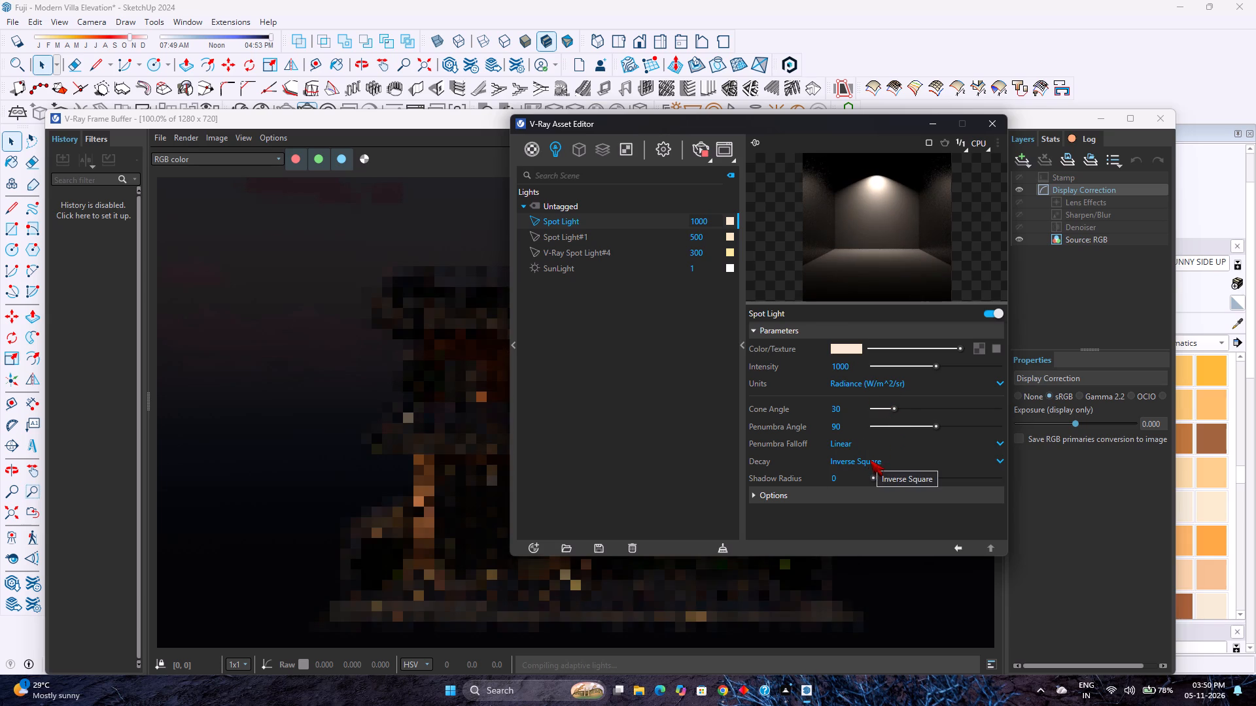
Set Spot Light's decay to Inverse and its penumbra falloff to Smooth Cubic.
left_click_drag(858, 367, 832, 371)
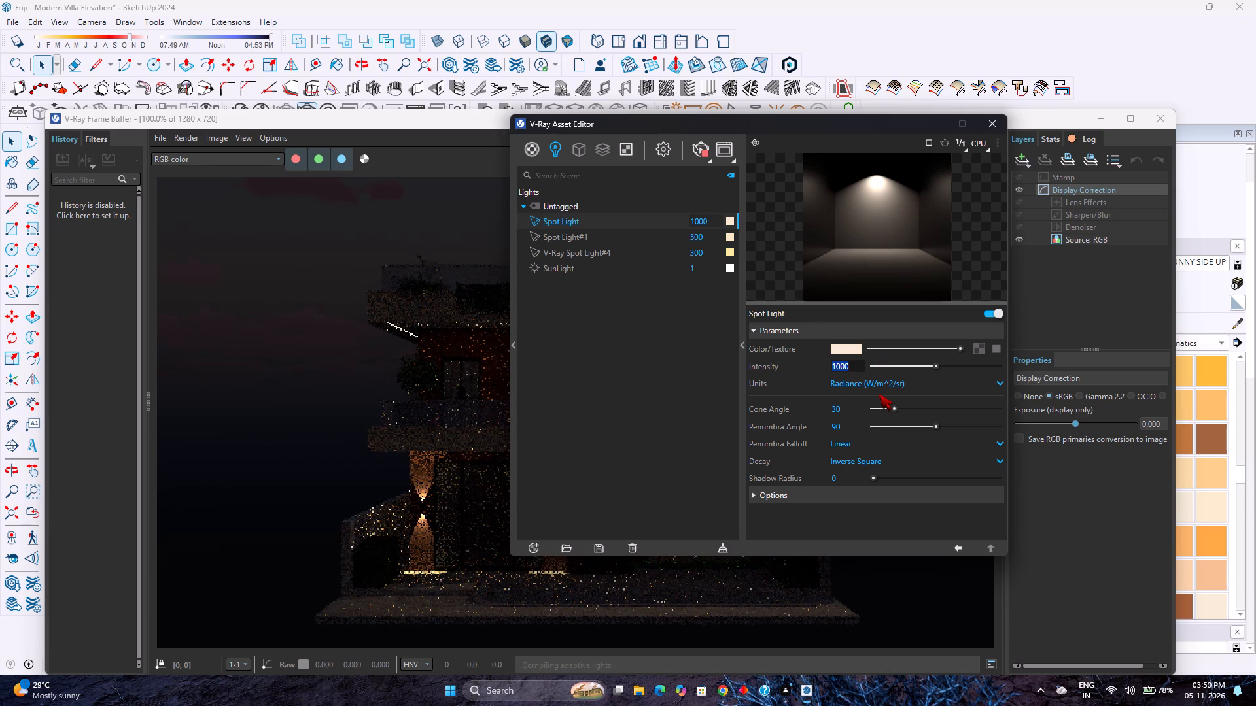
left_click(863, 461)
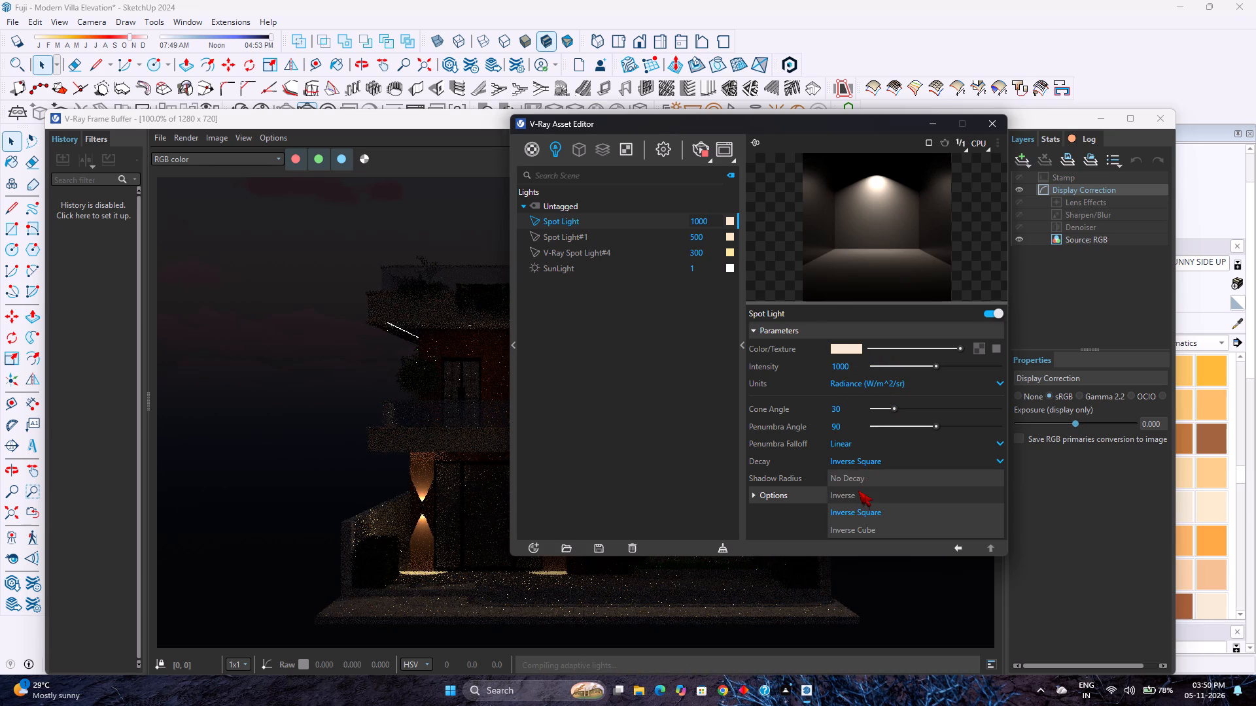
left_click(854, 492)
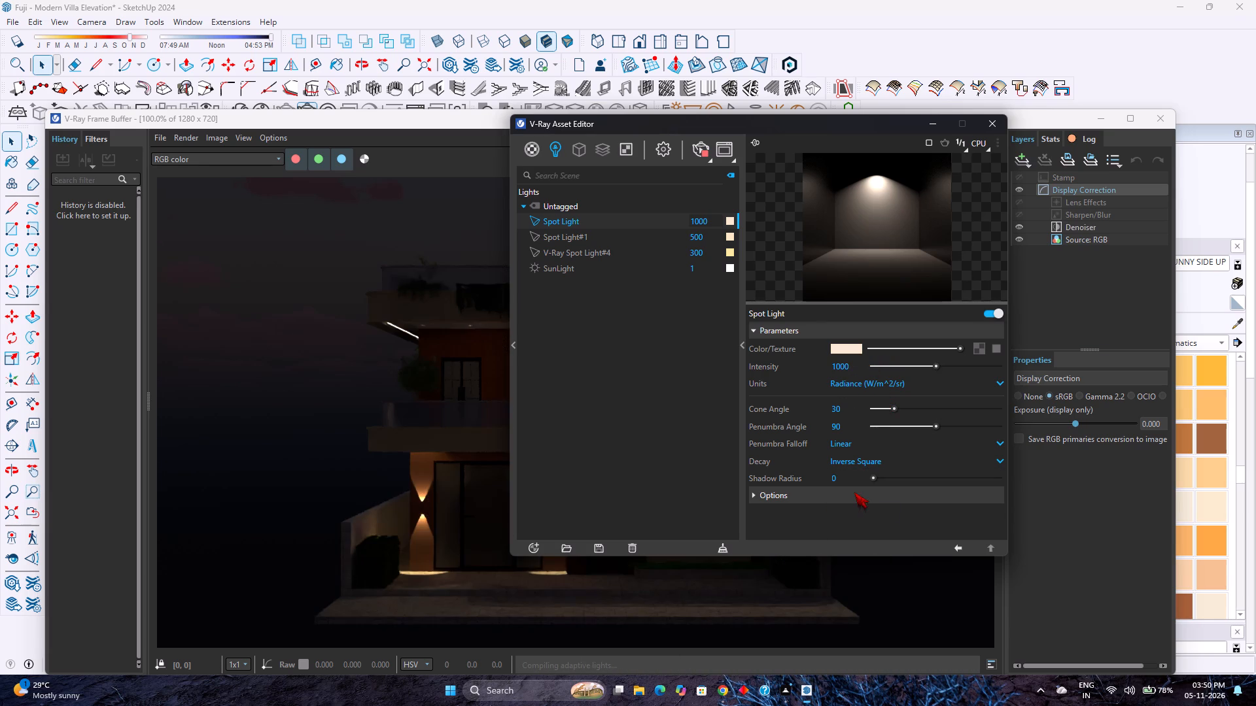
left_click(861, 446)
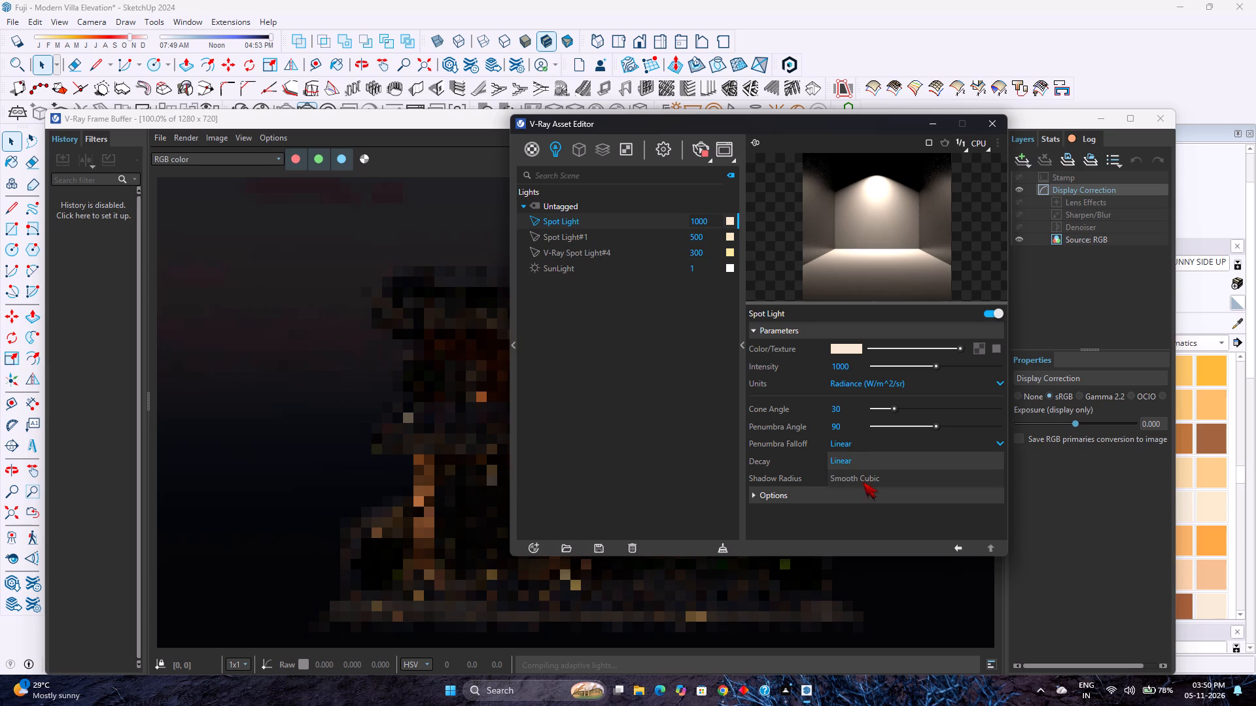
left_click(863, 472)
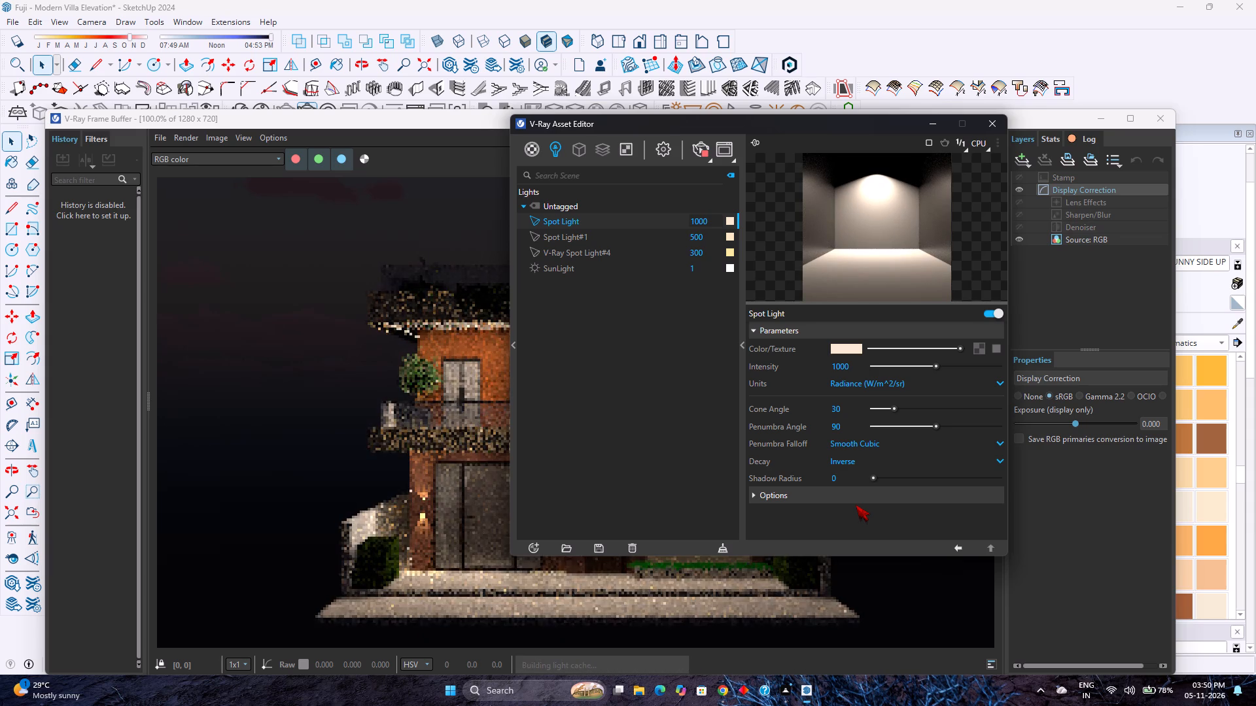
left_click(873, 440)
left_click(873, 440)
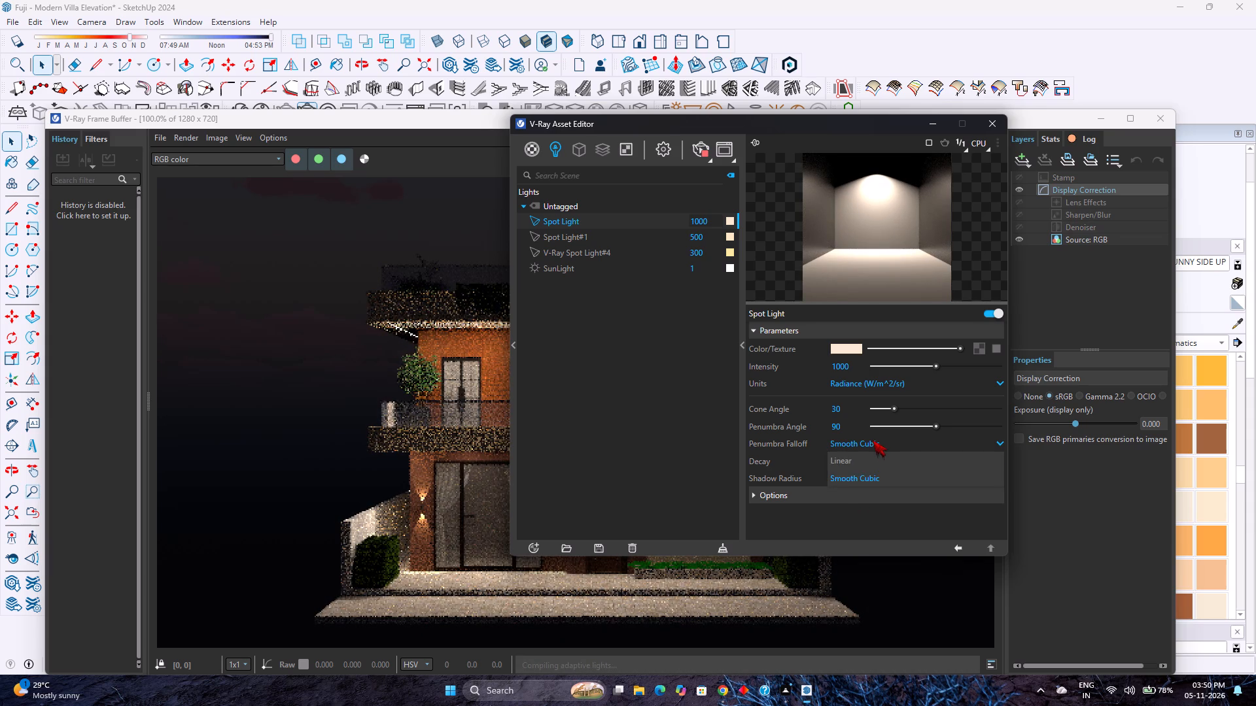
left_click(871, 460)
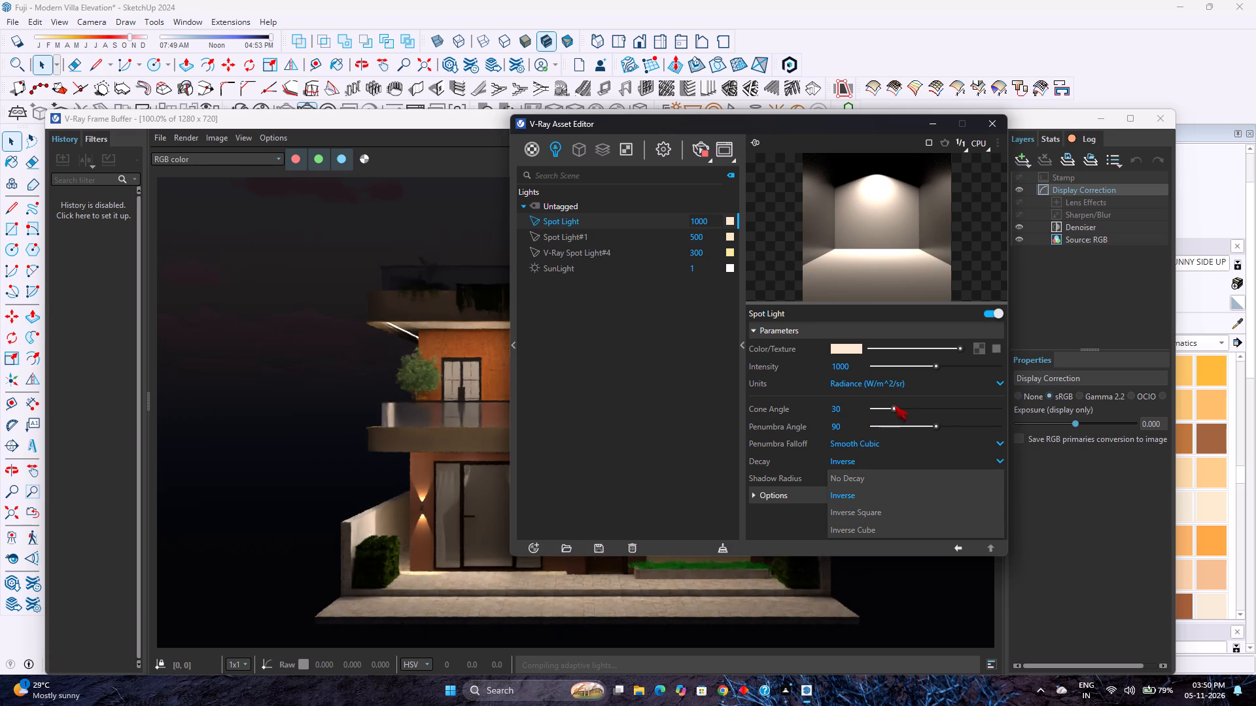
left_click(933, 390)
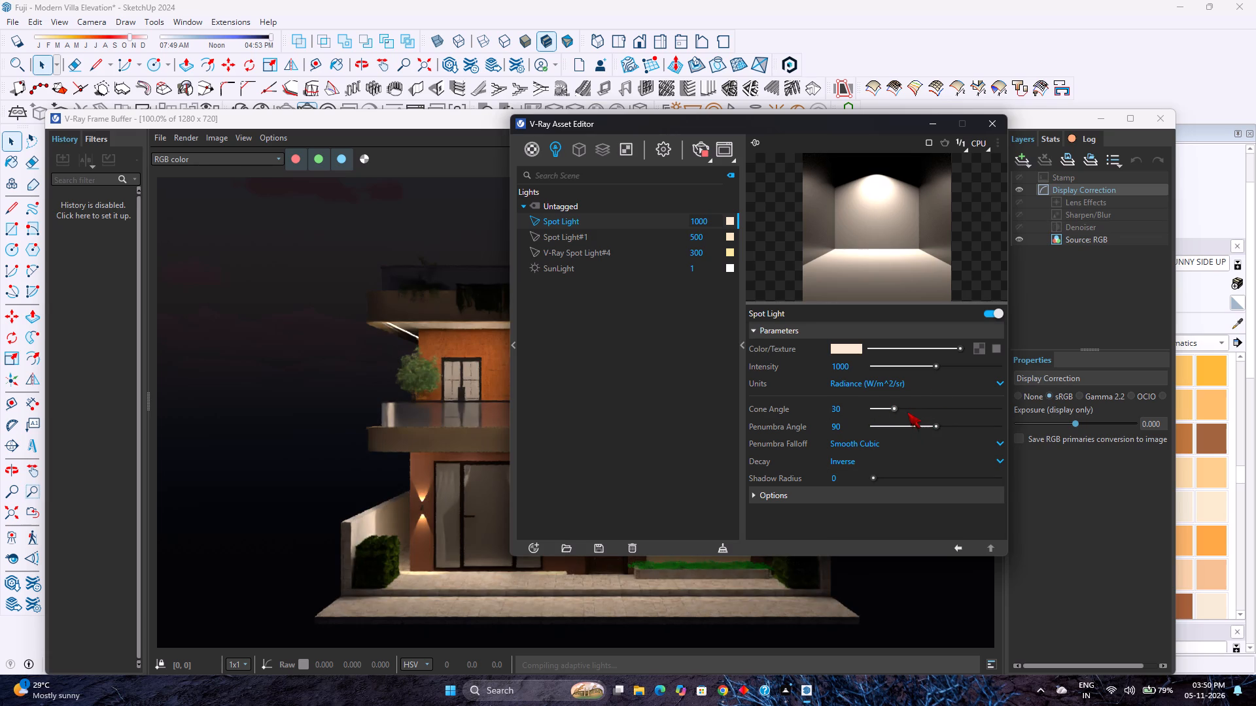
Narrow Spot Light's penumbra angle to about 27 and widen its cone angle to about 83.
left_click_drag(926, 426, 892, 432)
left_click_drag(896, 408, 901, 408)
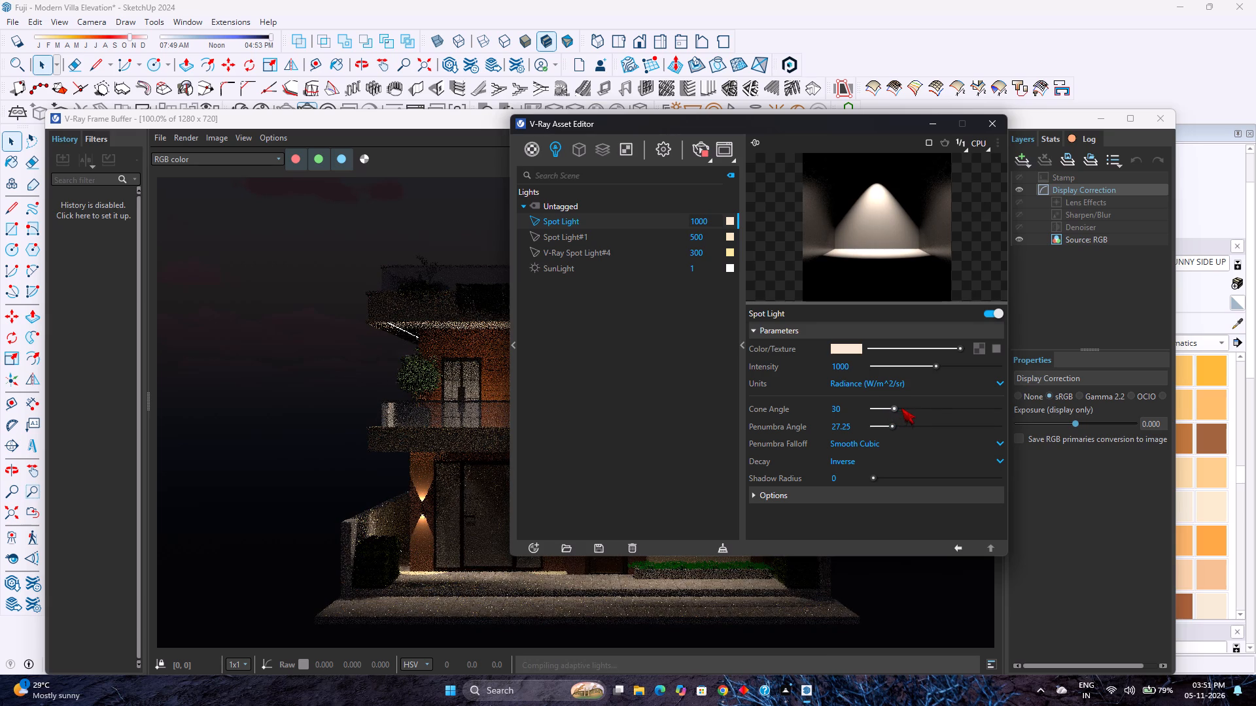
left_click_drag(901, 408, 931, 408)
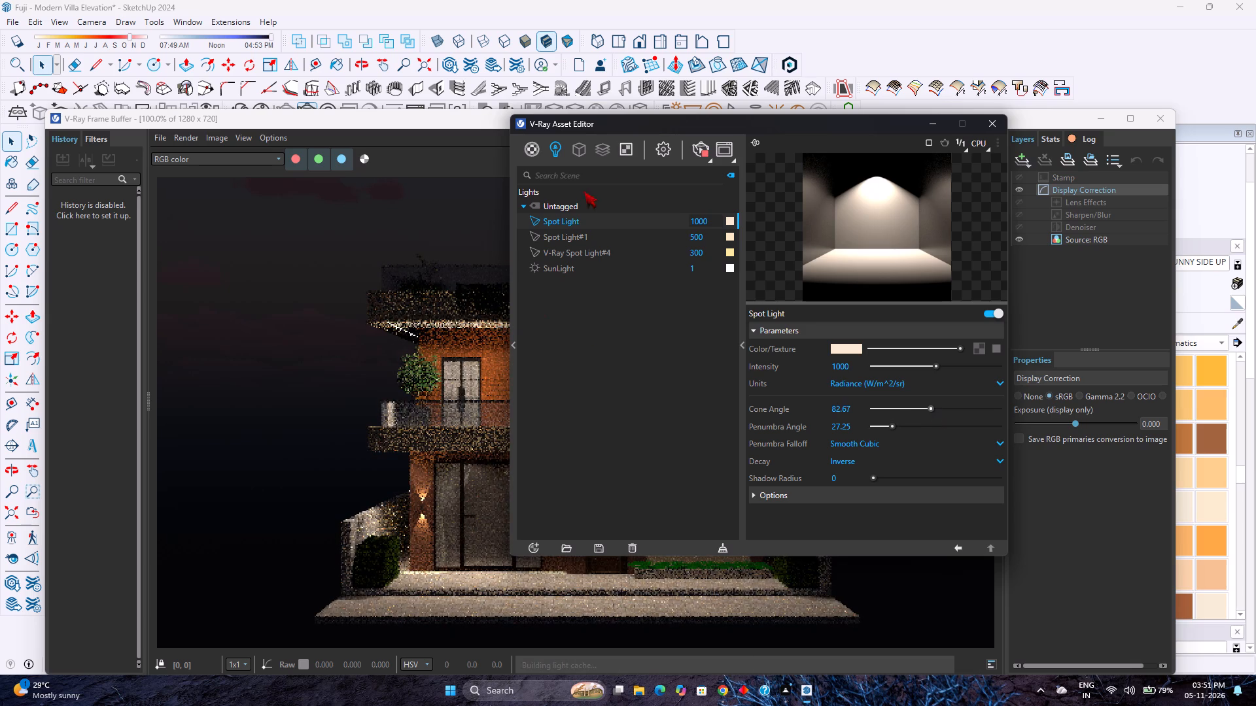
Move the Asset Editor aside to inspect the facade render, and compare Spot Light's parameters with Spot Light#1's.
left_click_drag(707, 127, 854, 116)
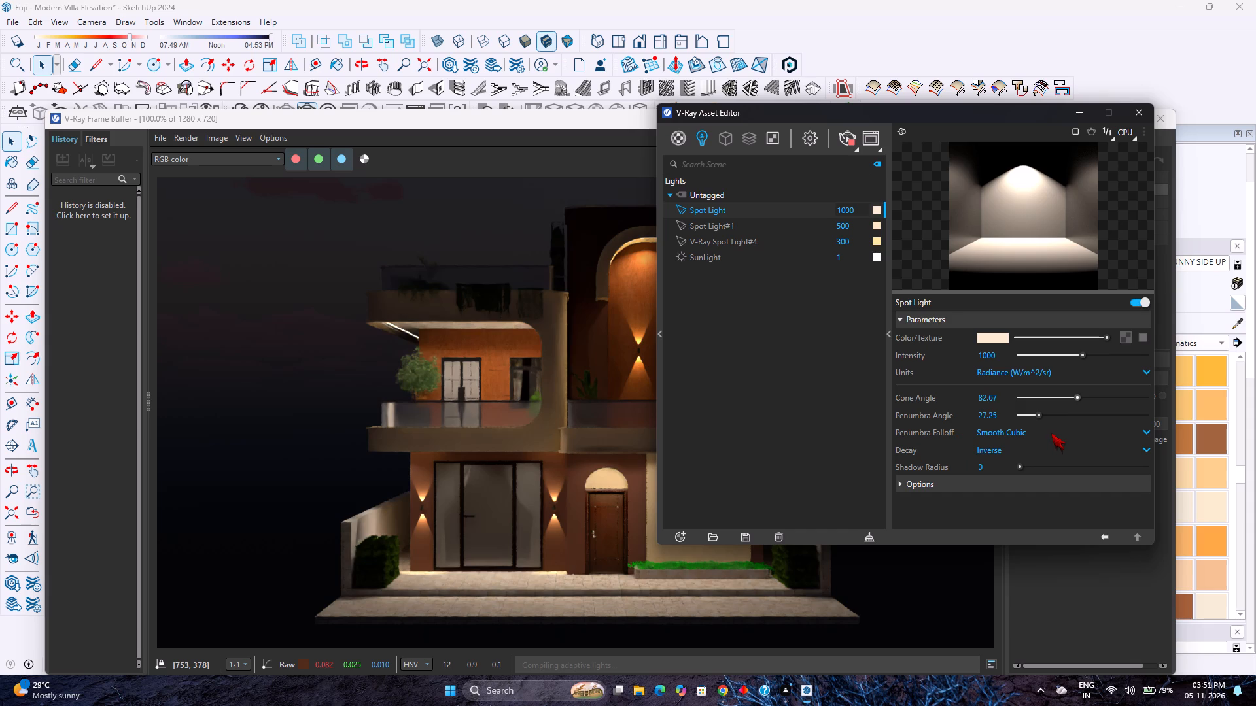
left_click_drag(976, 116, 502, 341)
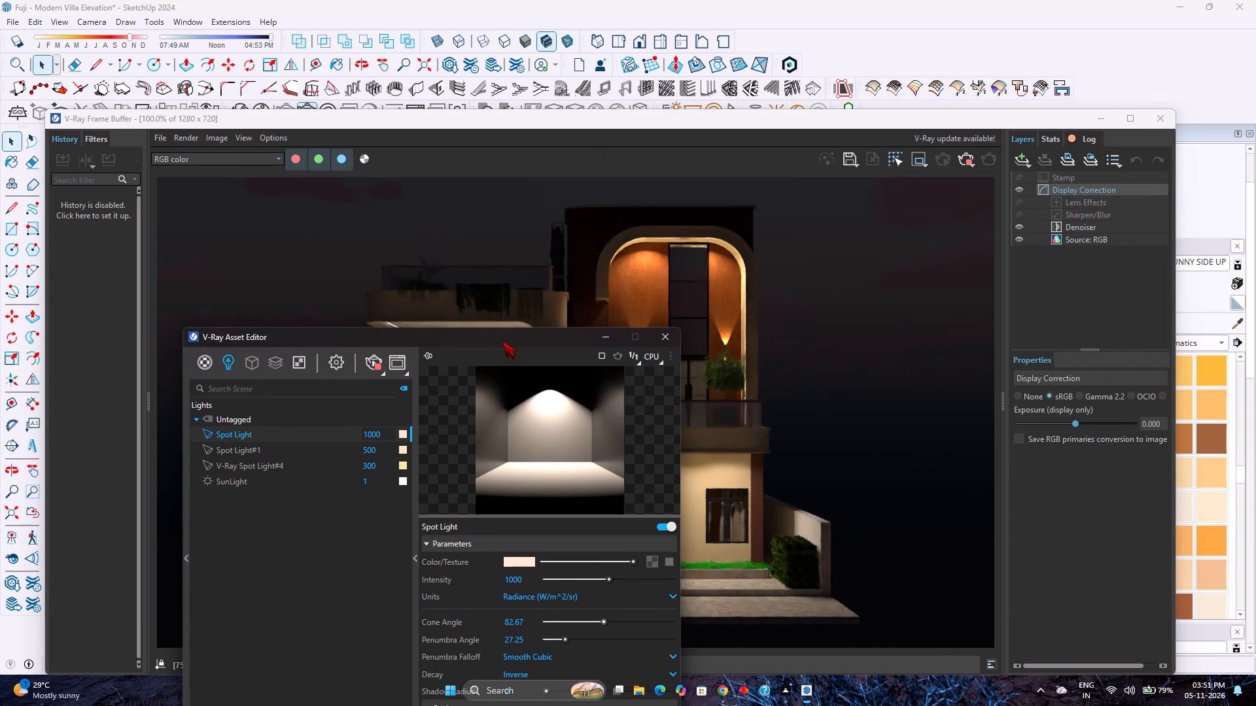
left_click_drag(502, 341, 1011, 113)
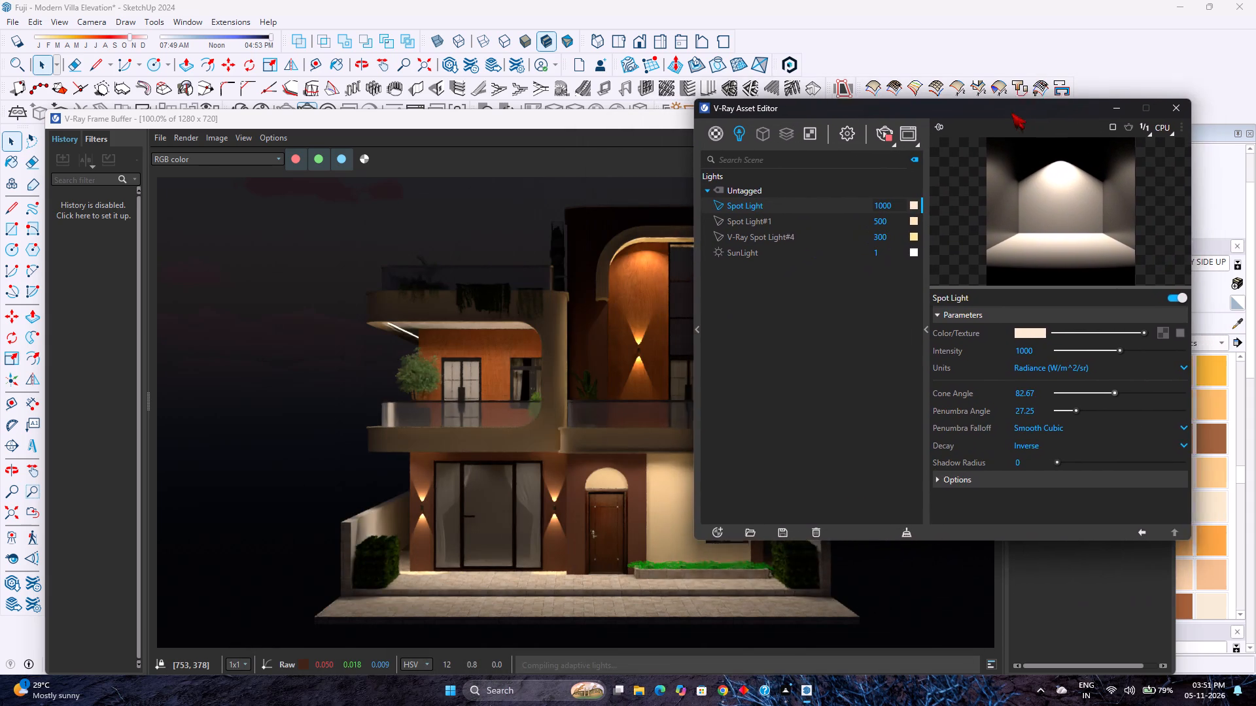
left_click_drag(1011, 113, 1003, 116)
left_click(783, 229)
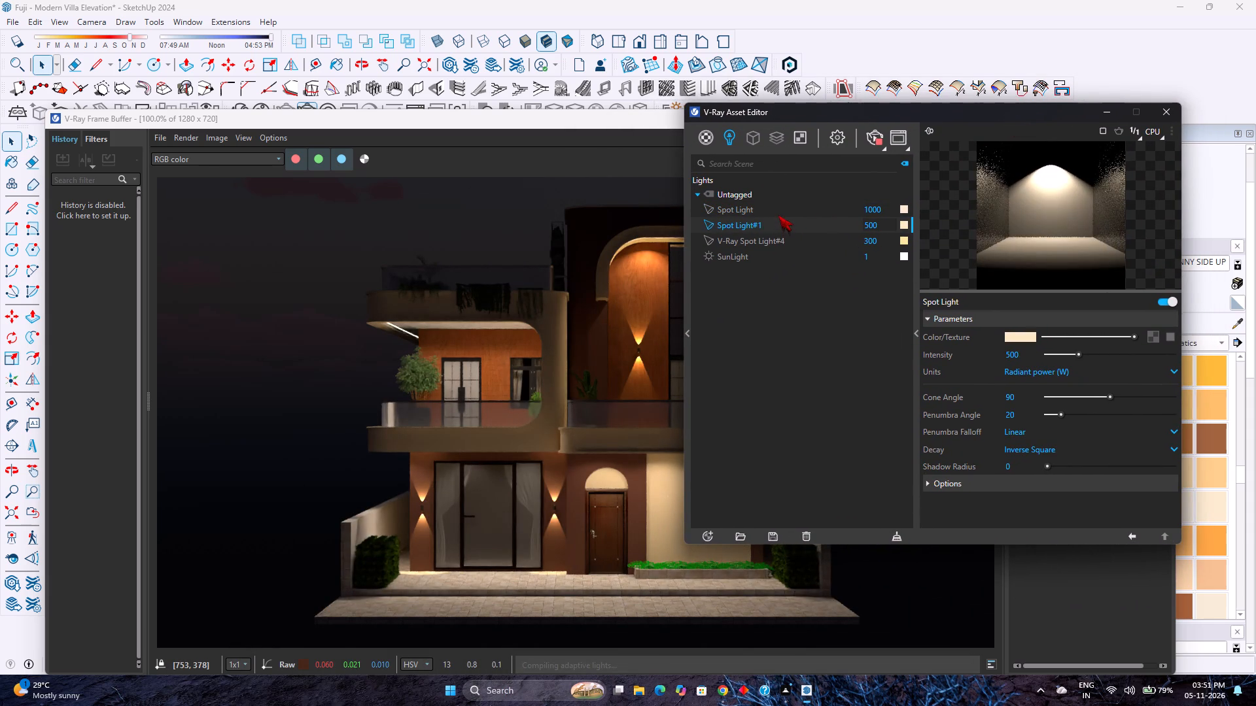
left_click(778, 214)
left_click(775, 229)
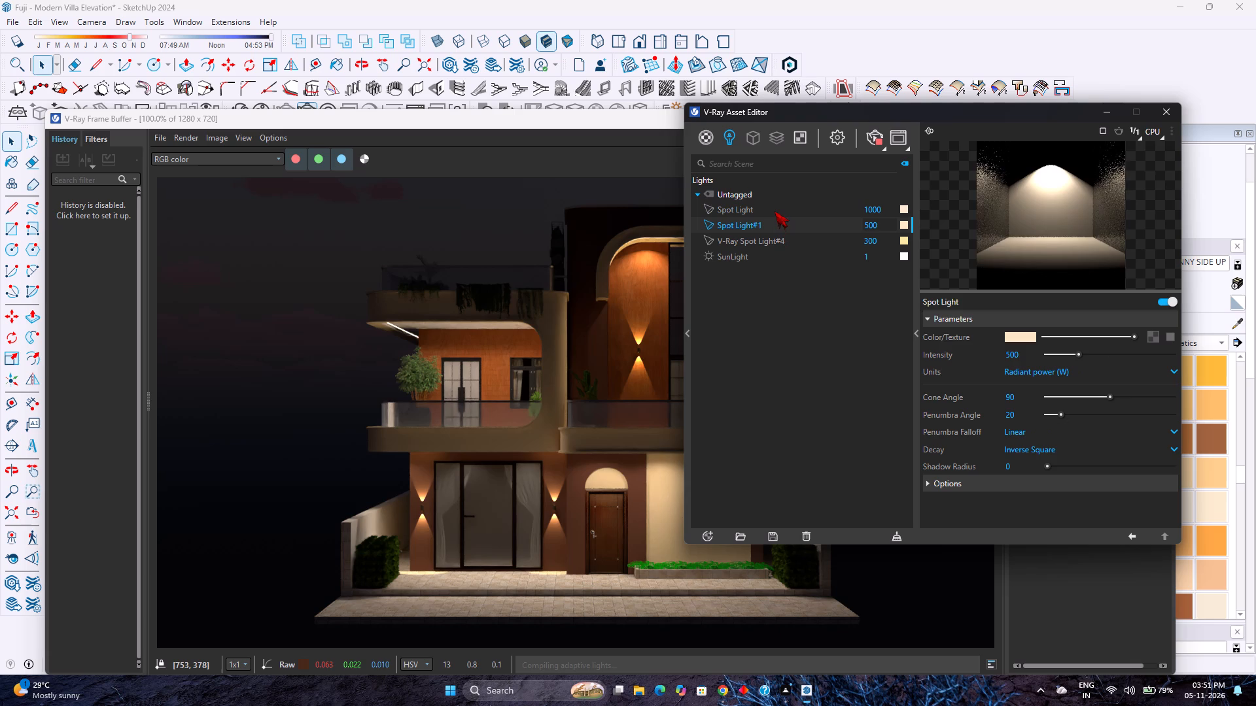
Set Spot Light's cone angle to 60 and its penumbra angle to 20.
left_click(775, 209)
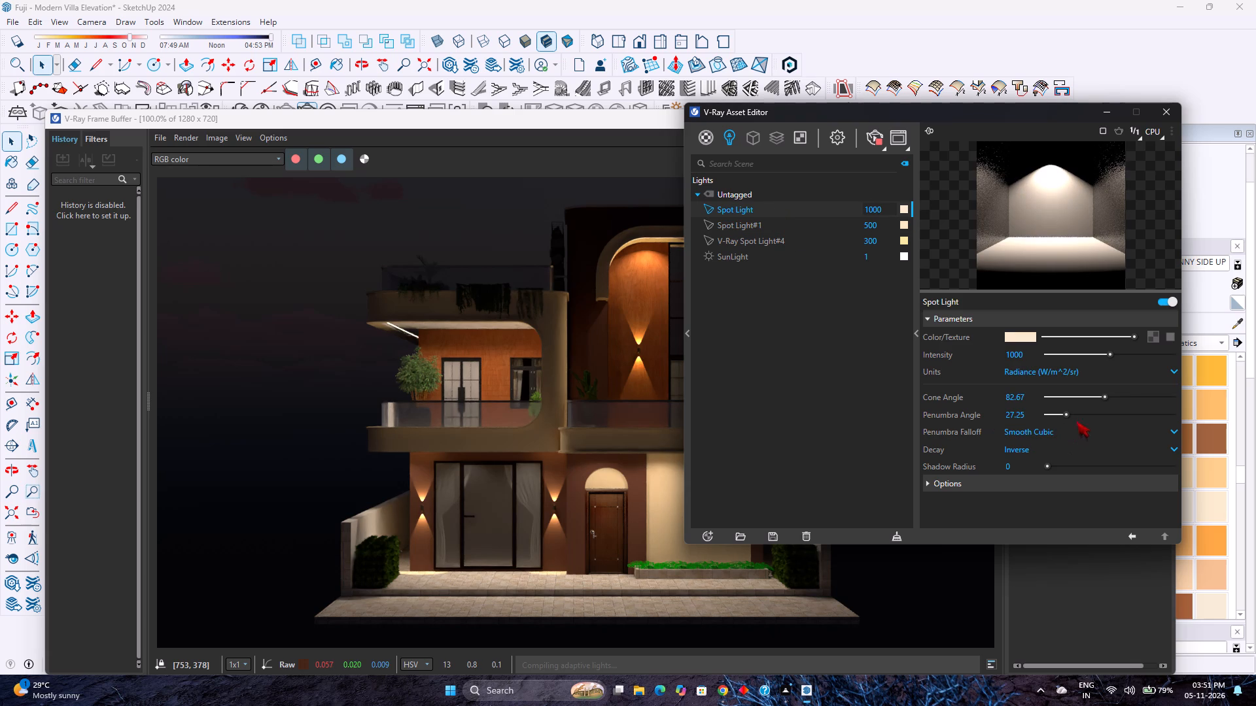
left_click_drag(1028, 397, 981, 395)
type("60")
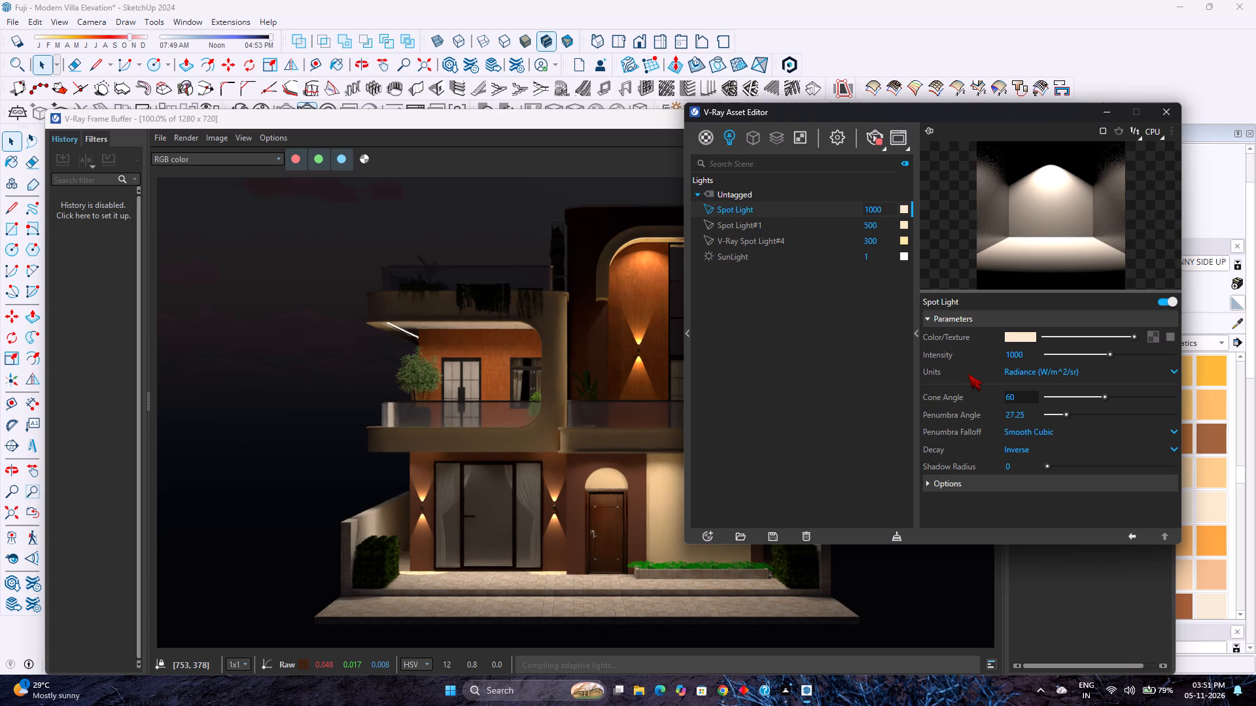
left_click_drag(1028, 413, 992, 414)
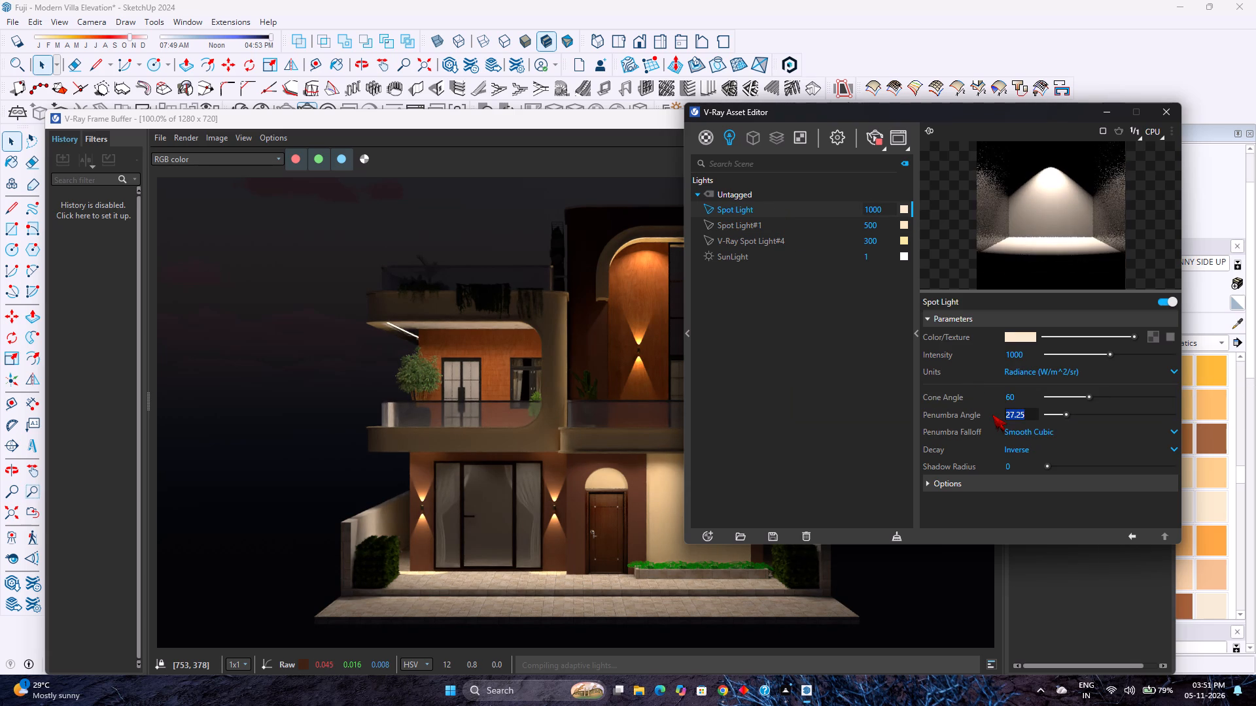
type("20")
key("Return")
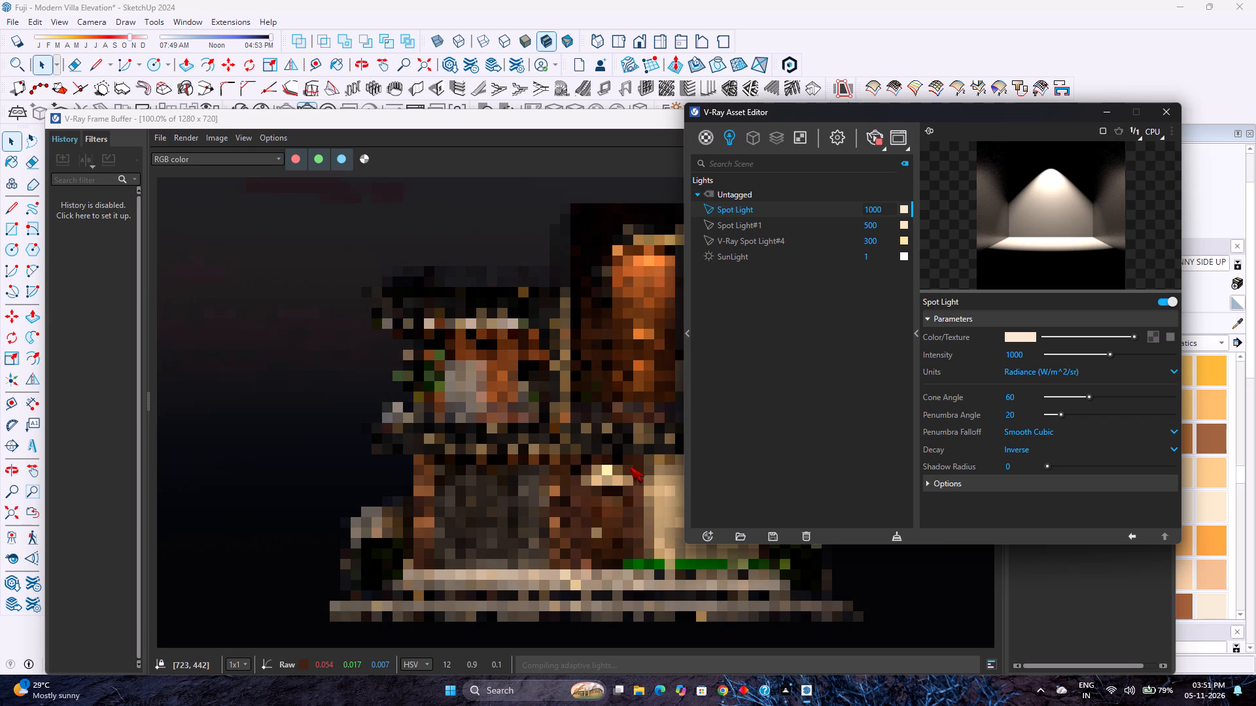
Minimize the Asset Editor and move the model's sun time of day to about noon.
left_click(1113, 112)
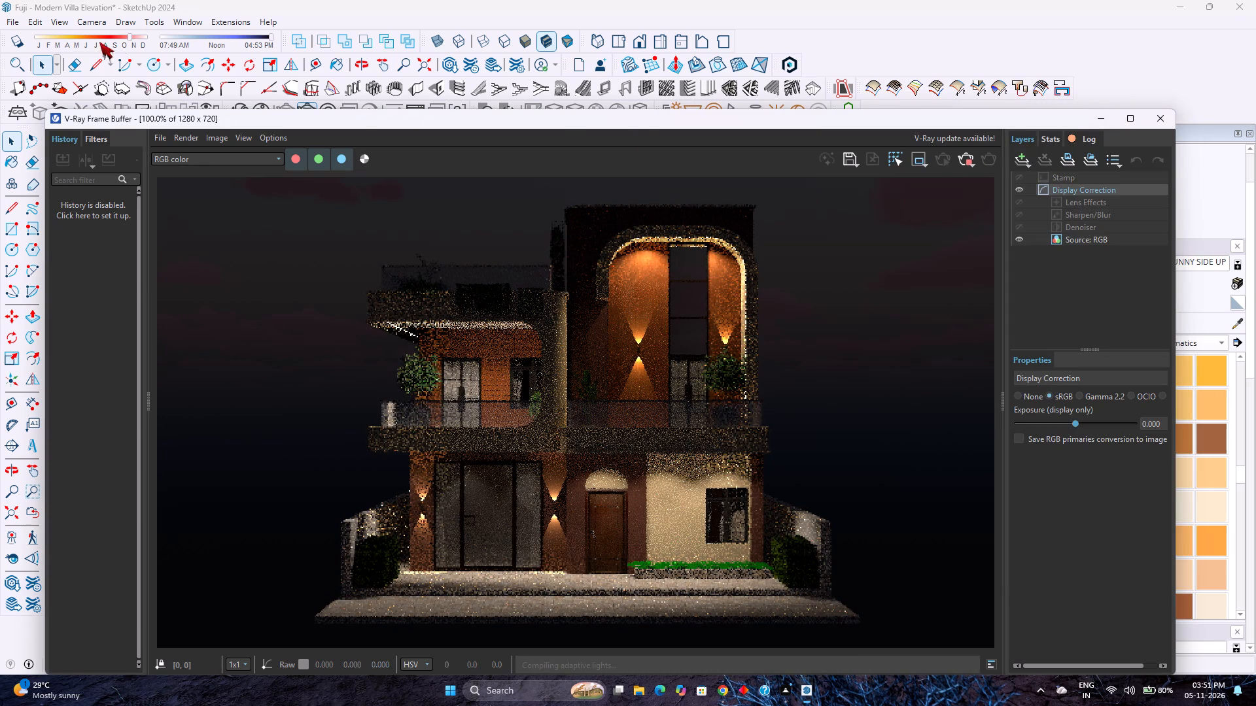
left_click(212, 39)
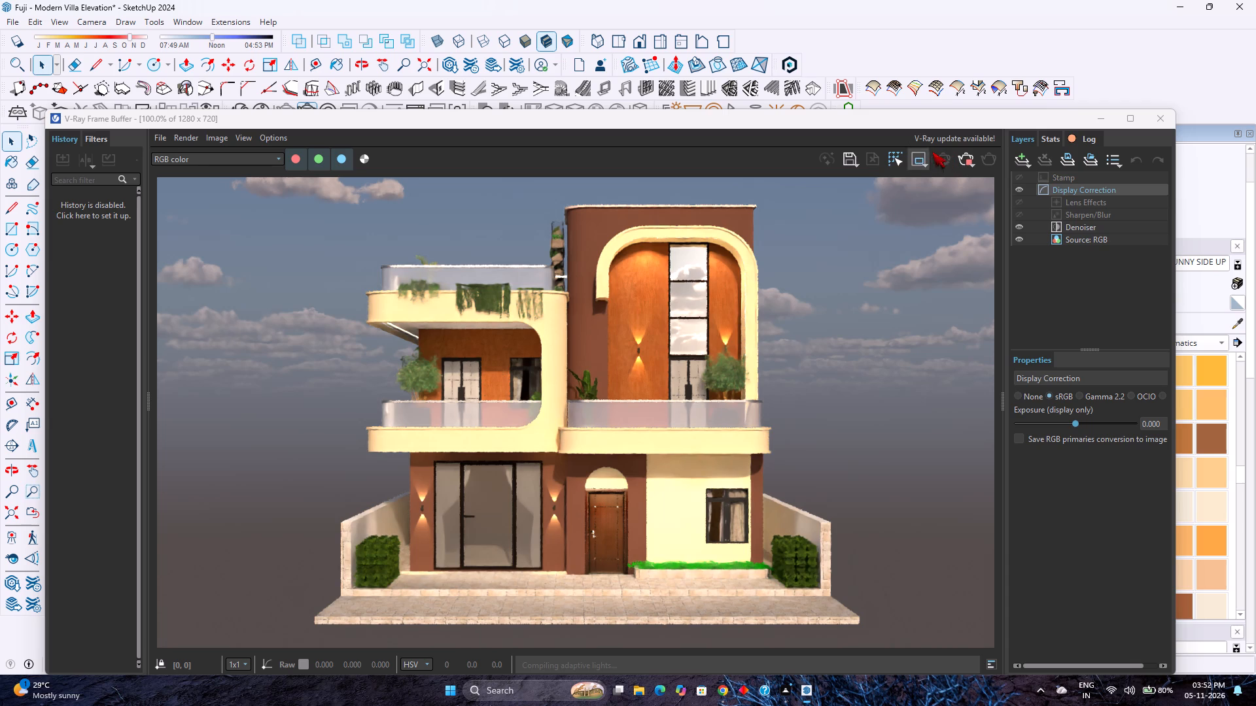
Stop the interactive rendering and start a new render of the daytime front view.
left_click(966, 155)
left_click(998, 165)
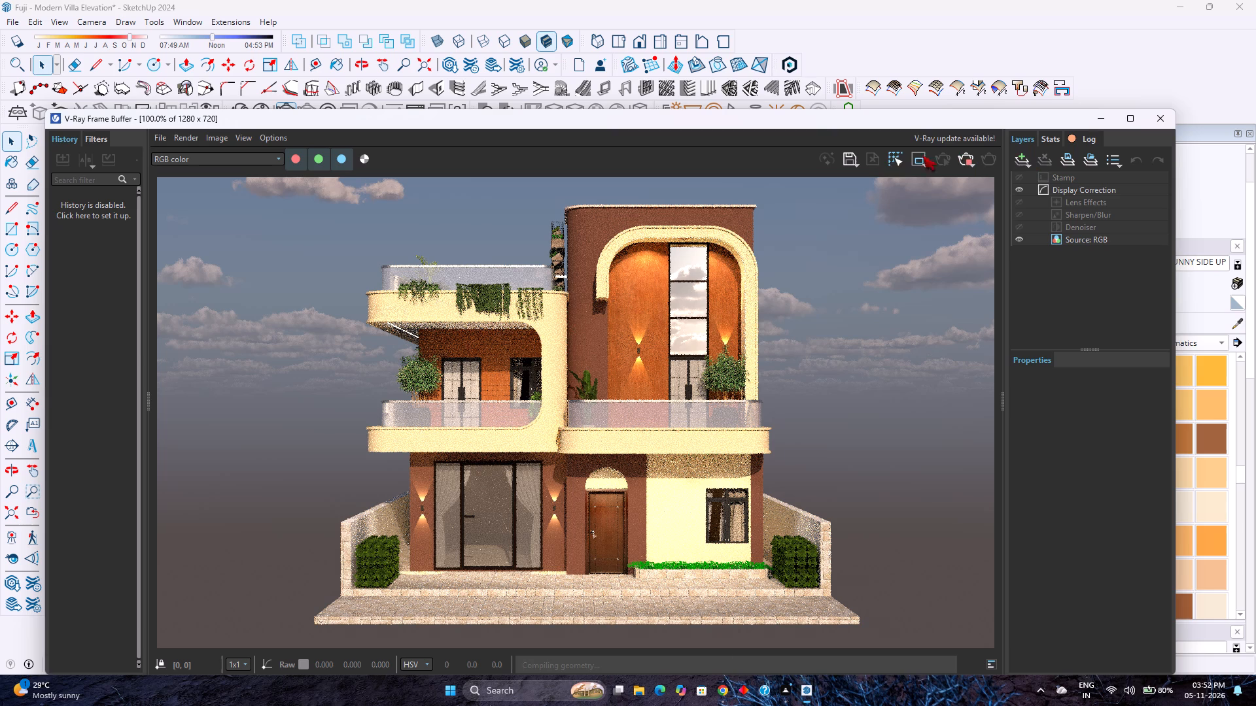
Abort the running render of the front view and close the V-Ray Frame Buffer.
left_click(966, 155)
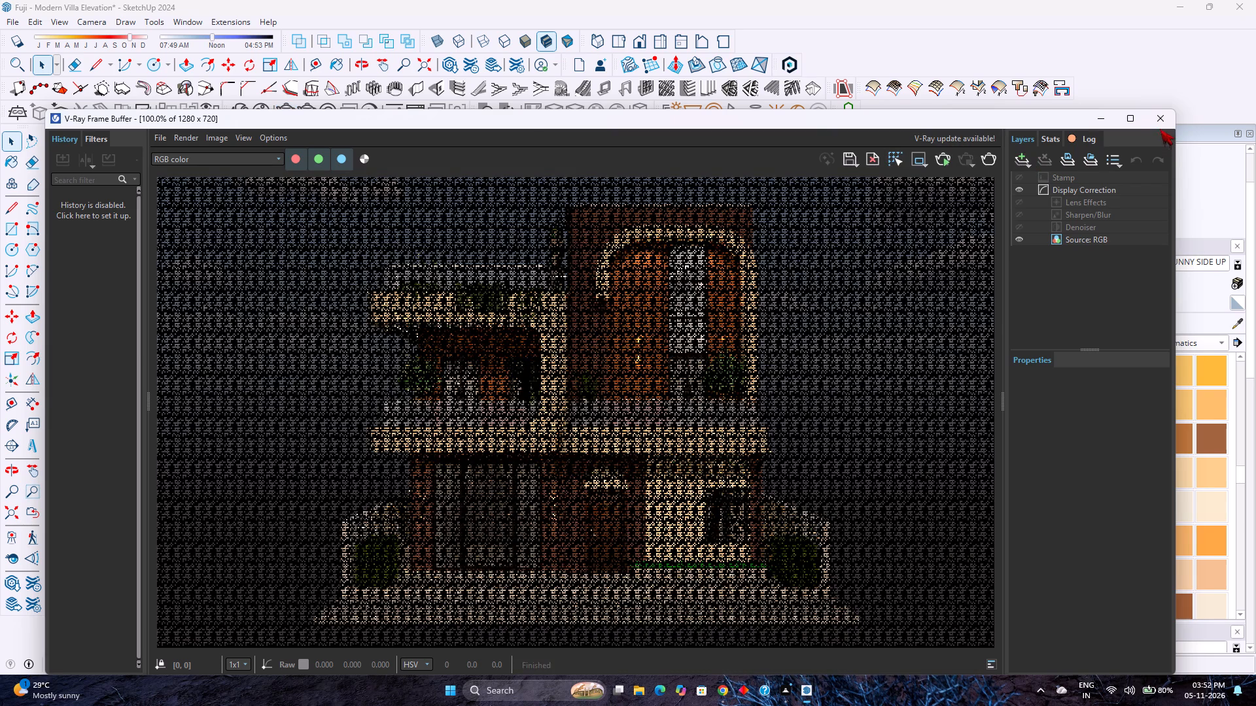
left_click(1160, 128)
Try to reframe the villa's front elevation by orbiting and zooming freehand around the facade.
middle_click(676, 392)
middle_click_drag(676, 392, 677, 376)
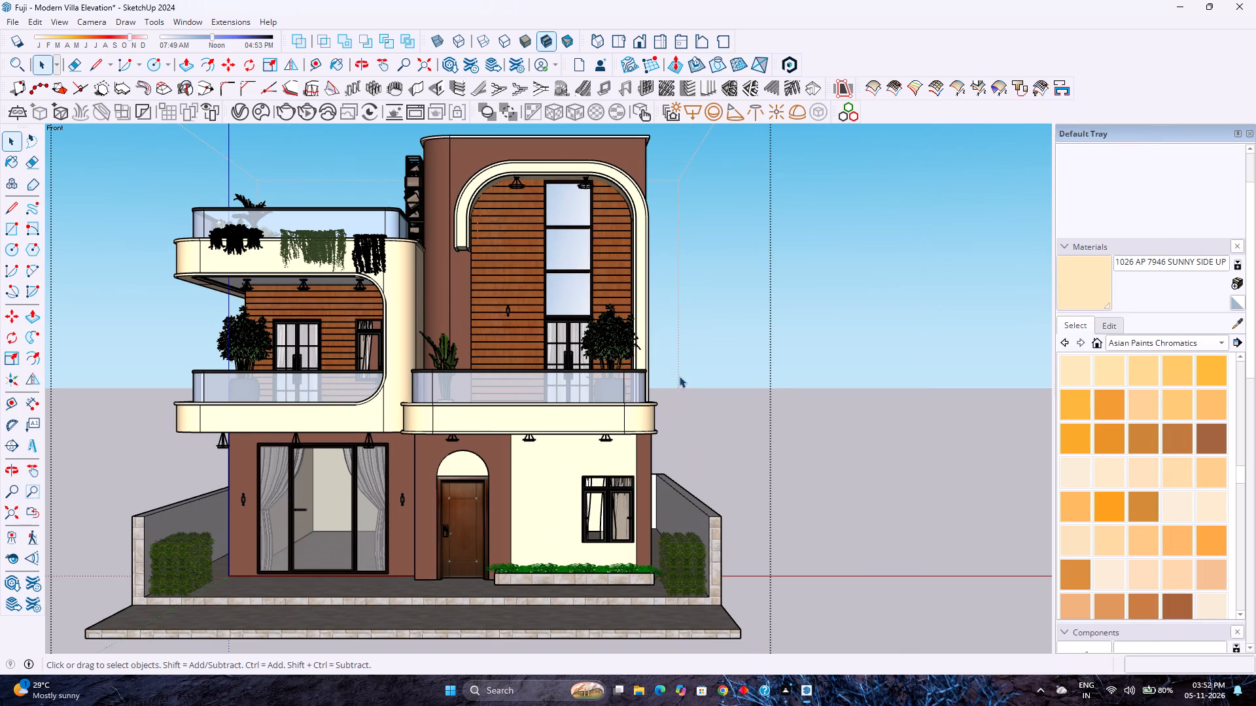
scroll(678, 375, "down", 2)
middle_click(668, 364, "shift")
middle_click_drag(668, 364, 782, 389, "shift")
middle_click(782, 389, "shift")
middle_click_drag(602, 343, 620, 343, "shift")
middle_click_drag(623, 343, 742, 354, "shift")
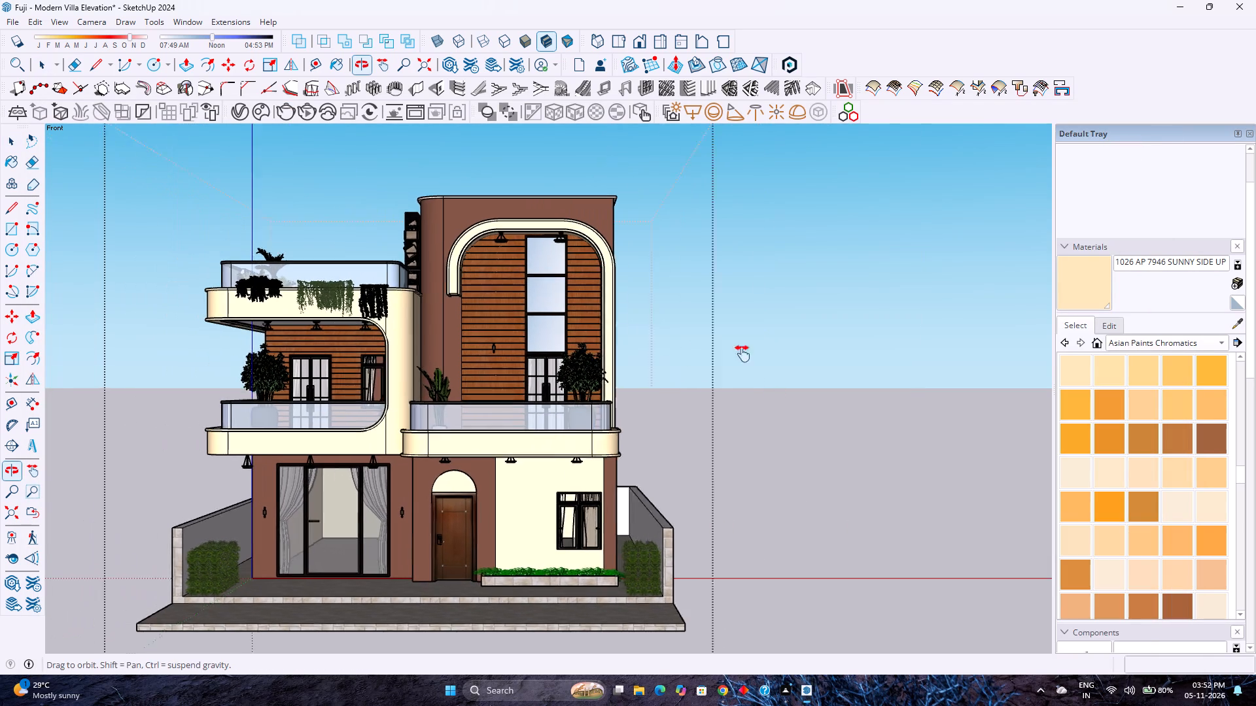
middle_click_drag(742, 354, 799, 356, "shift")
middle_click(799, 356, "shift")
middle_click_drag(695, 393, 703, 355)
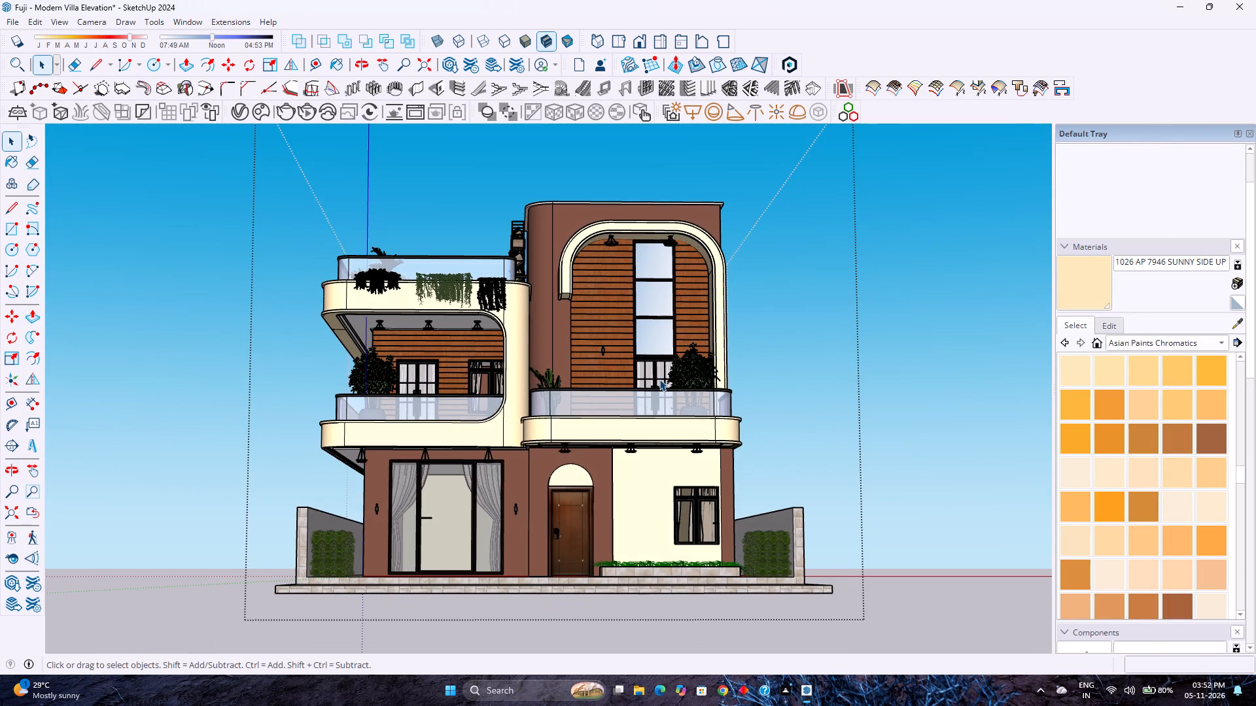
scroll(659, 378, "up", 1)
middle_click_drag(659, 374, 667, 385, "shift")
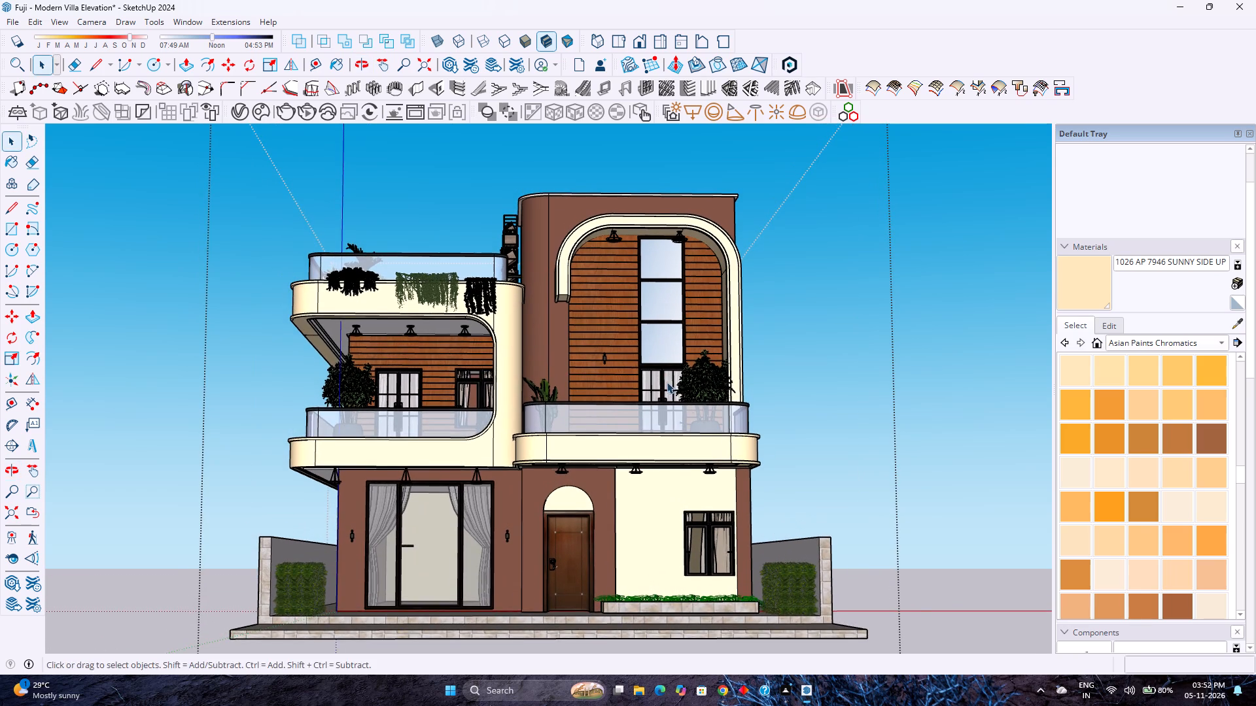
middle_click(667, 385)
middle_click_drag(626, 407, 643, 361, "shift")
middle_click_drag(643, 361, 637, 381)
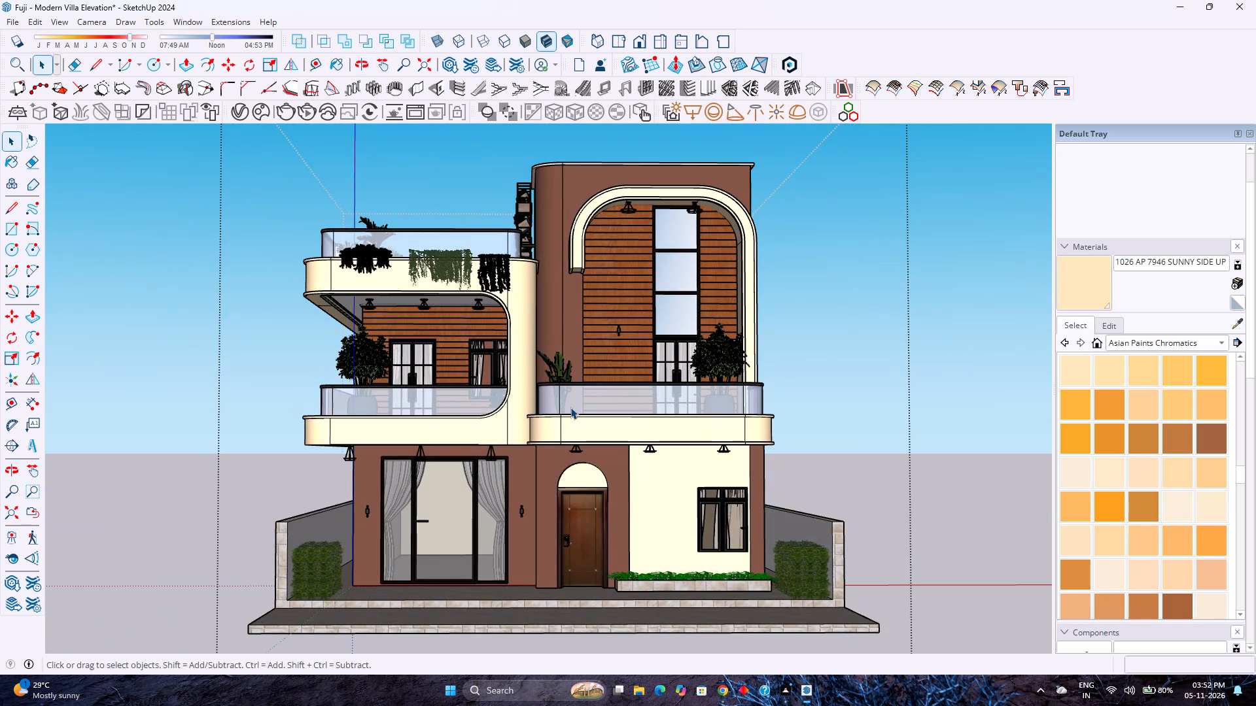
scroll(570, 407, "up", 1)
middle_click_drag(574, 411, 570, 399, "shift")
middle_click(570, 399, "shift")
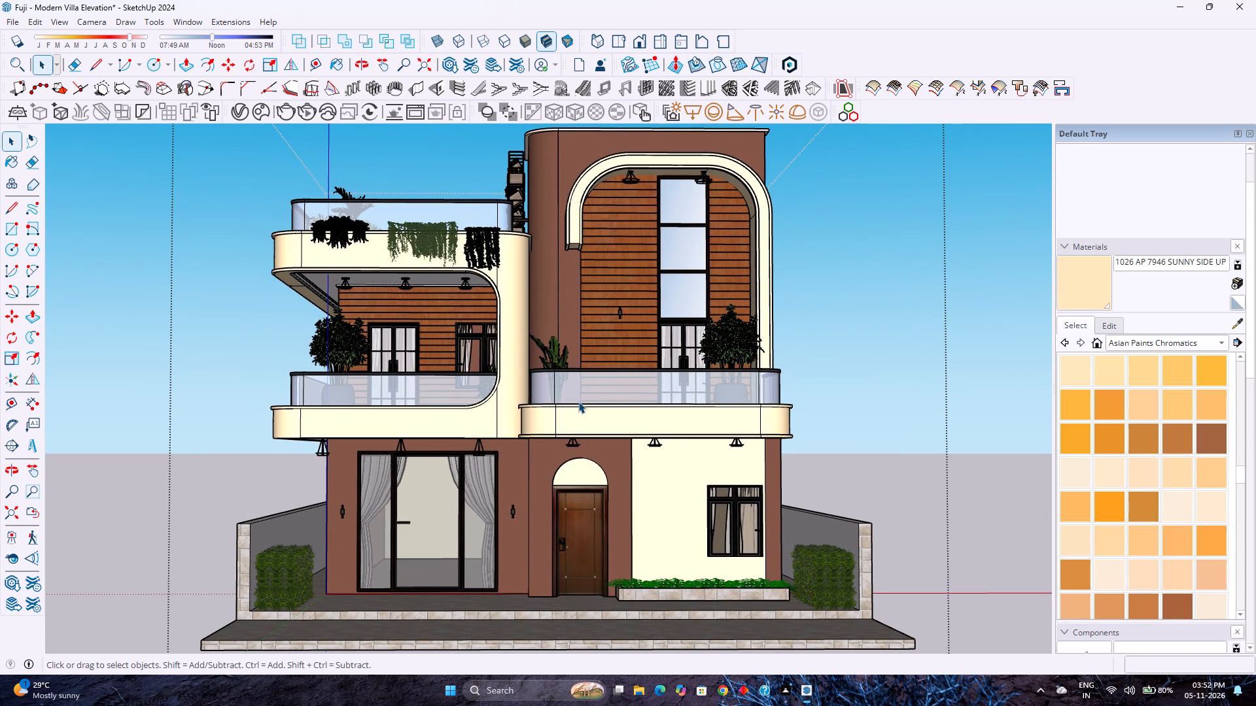
Set the standard Front view, fit the whole villa with its boundary walls and front steps in frame, and start a new V-Ray render.
left_click(640, 44)
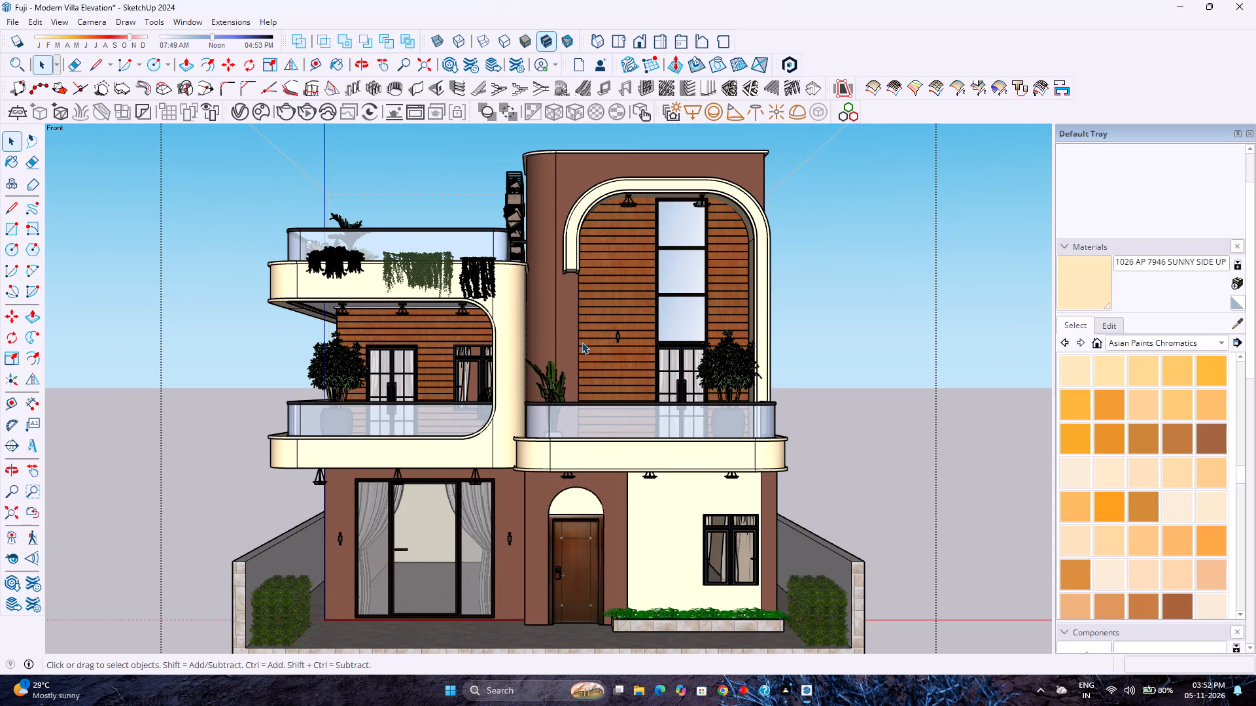
middle_click(587, 437, "shift")
middle_click_drag(587, 437, 591, 404, "shift")
middle_click(593, 404, "shift")
scroll(597, 405, "down", 1)
middle_click(587, 407, "shift")
middle_click_drag(590, 408, 660, 438, "shift")
middle_click_drag(646, 441, 630, 425)
middle_click(630, 425)
middle_click_drag(661, 363, 643, 376, "shift")
middle_click(643, 376, "shift")
middle_click_drag(638, 379, 655, 380)
middle_click(655, 380)
scroll(621, 388, "up", 1)
scroll(621, 388, "down", 1)
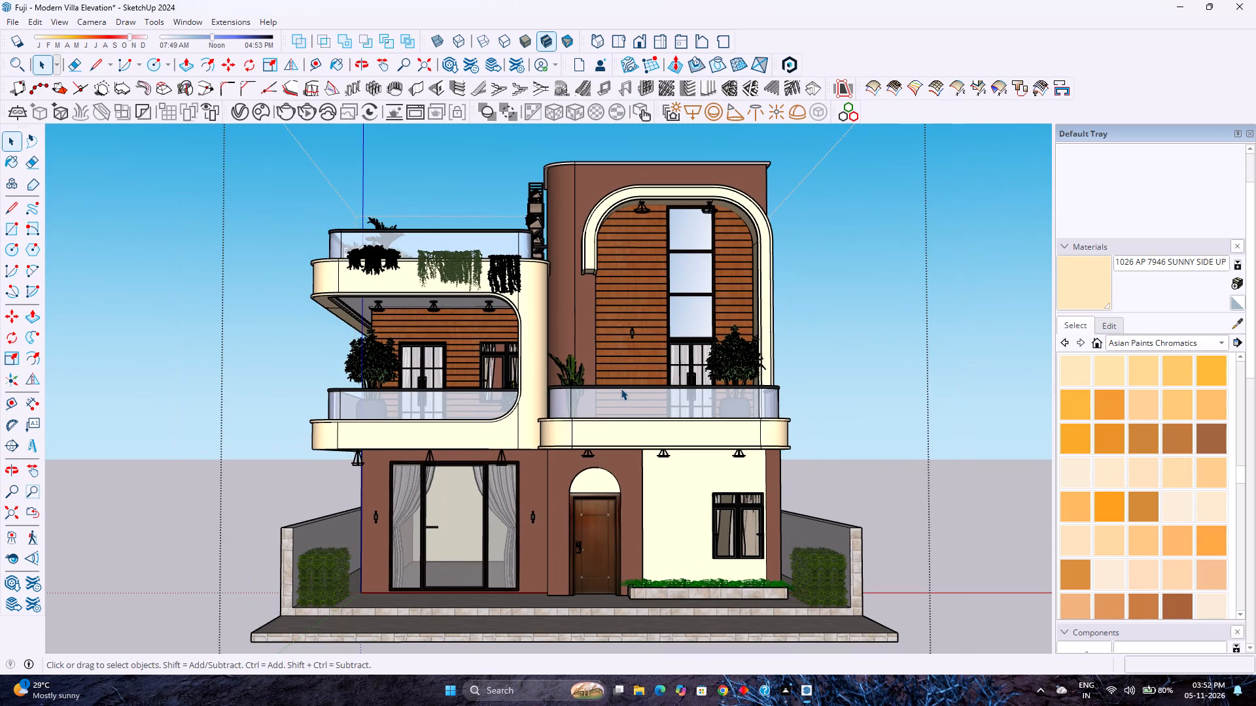
middle_click(602, 410, "shift")
middle_click(602, 409, "shift")
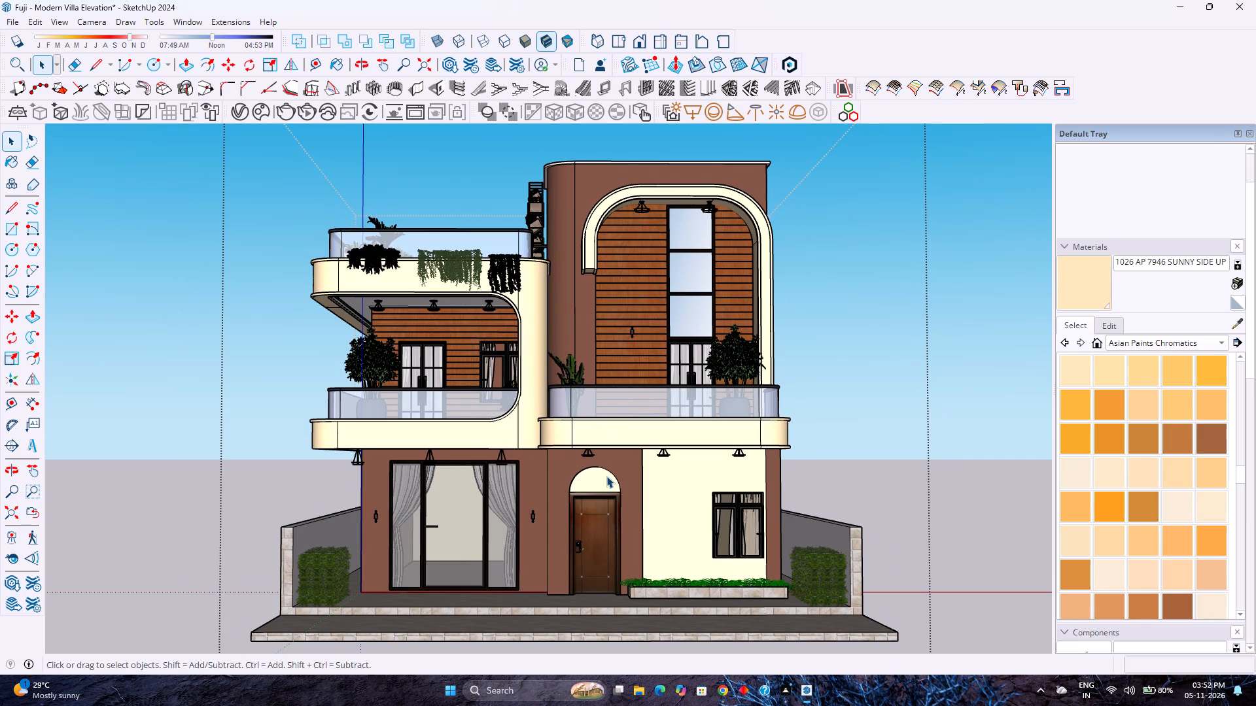
scroll(606, 476, "up", 1)
middle_click_drag(605, 477, 606, 470, "shift")
middle_click(606, 470, "shift")
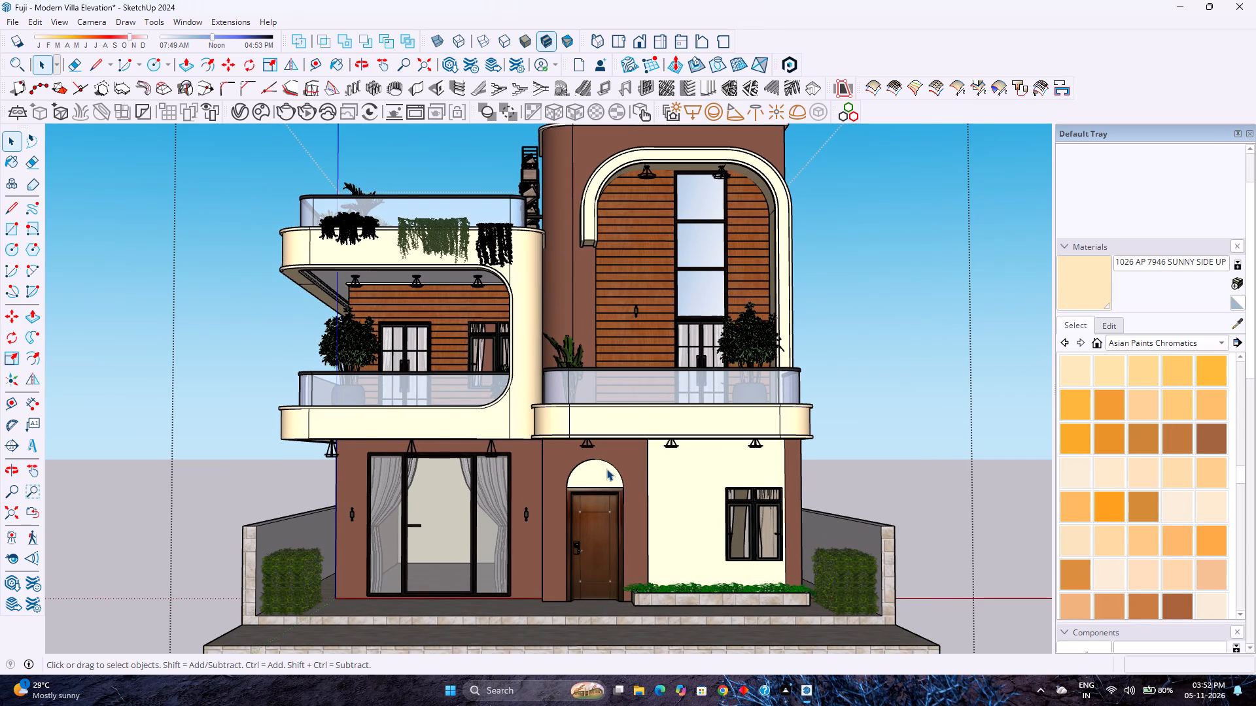
scroll(606, 469, "down", 1)
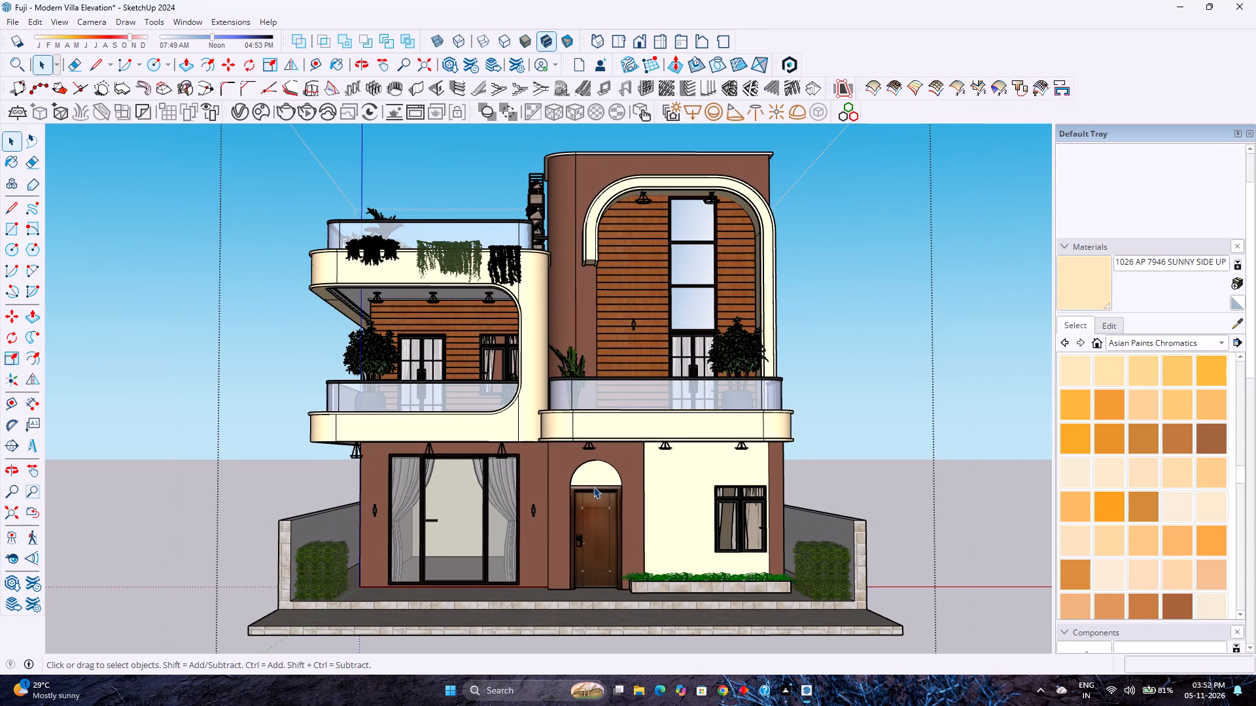
scroll(589, 492, "up", 1)
scroll(591, 492, "down", 1)
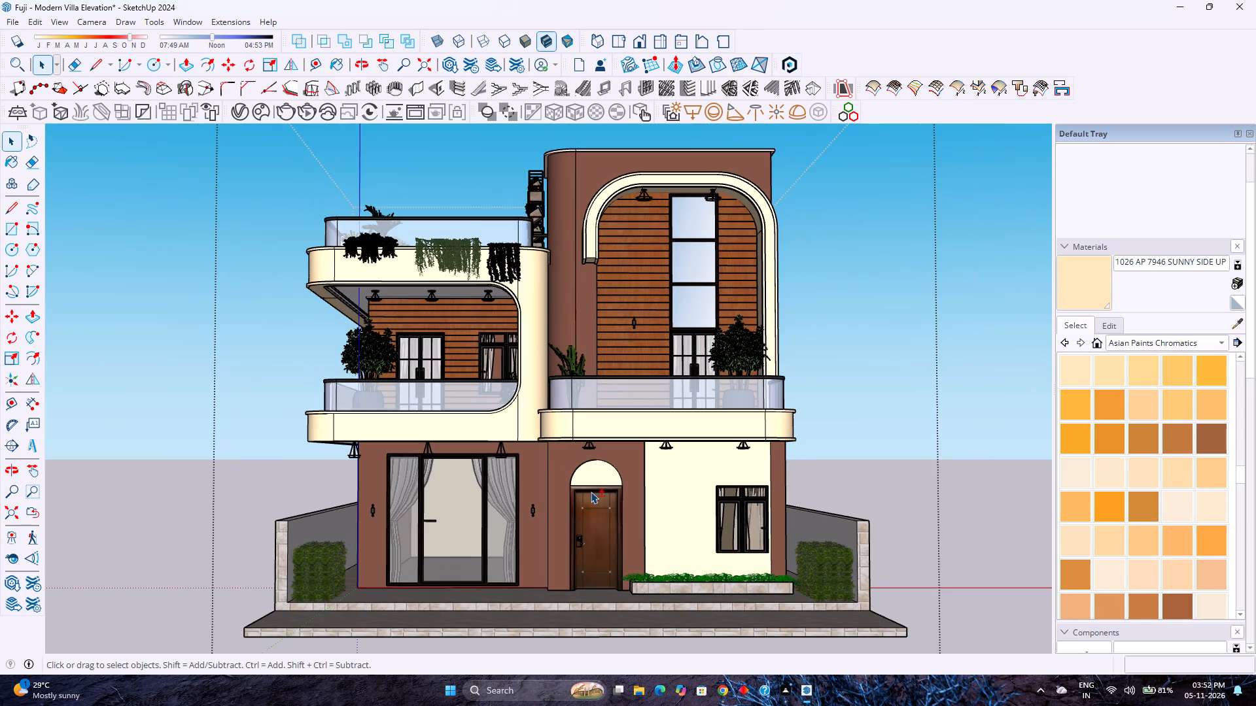
scroll(591, 490, "down", 4)
scroll(588, 582, "down", 1)
scroll(588, 582, "up", 2)
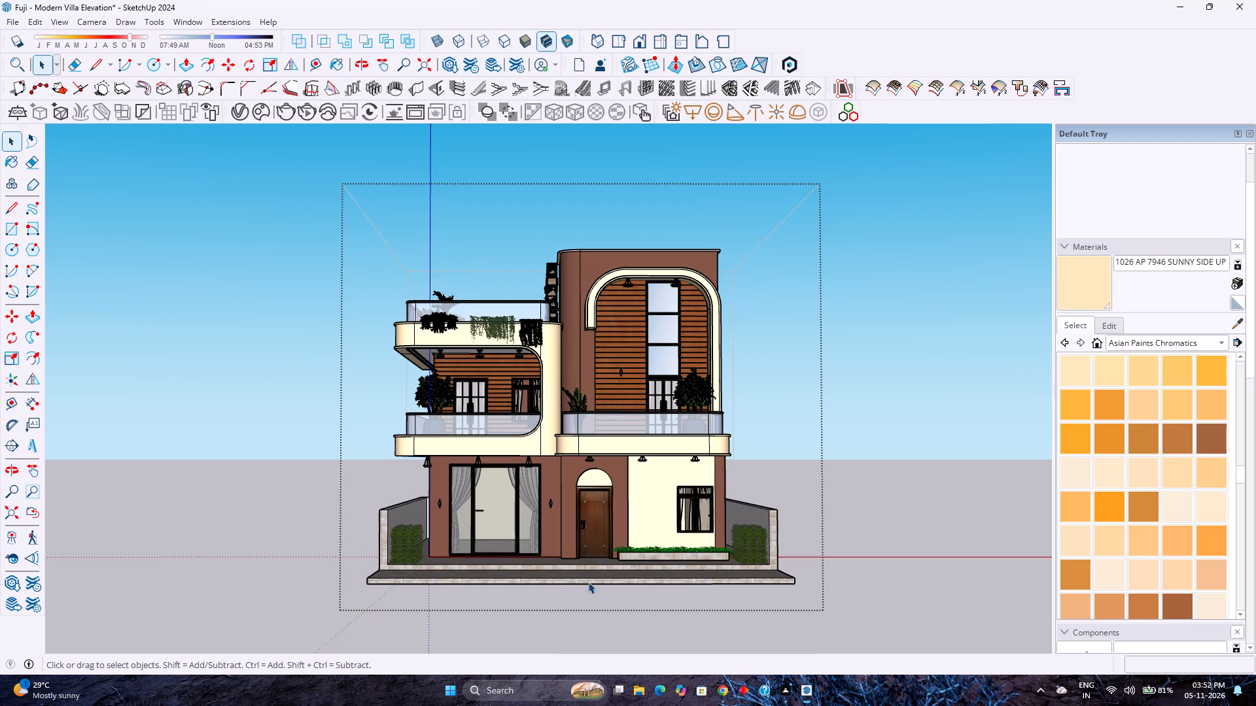
scroll(588, 582, "up", 4)
middle_click(639, 541, "shift")
middle_click(639, 541, "shift")
middle_click_drag(639, 541, 637, 566, "shift")
middle_click_drag(637, 566, 691, 689, "shift")
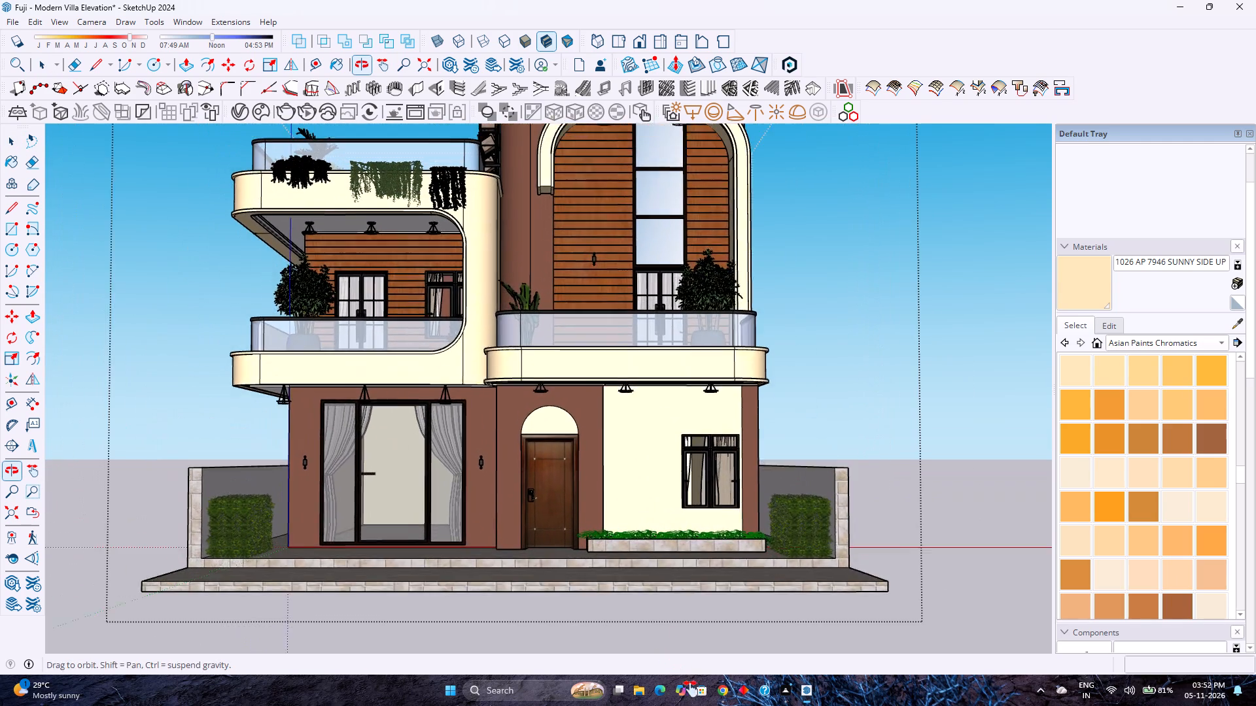
middle_click_drag(691, 689, 693, 694, "shift")
middle_click_drag(664, 486, 690, 521, "shift")
middle_click_drag(690, 521, 690, 523, "shift")
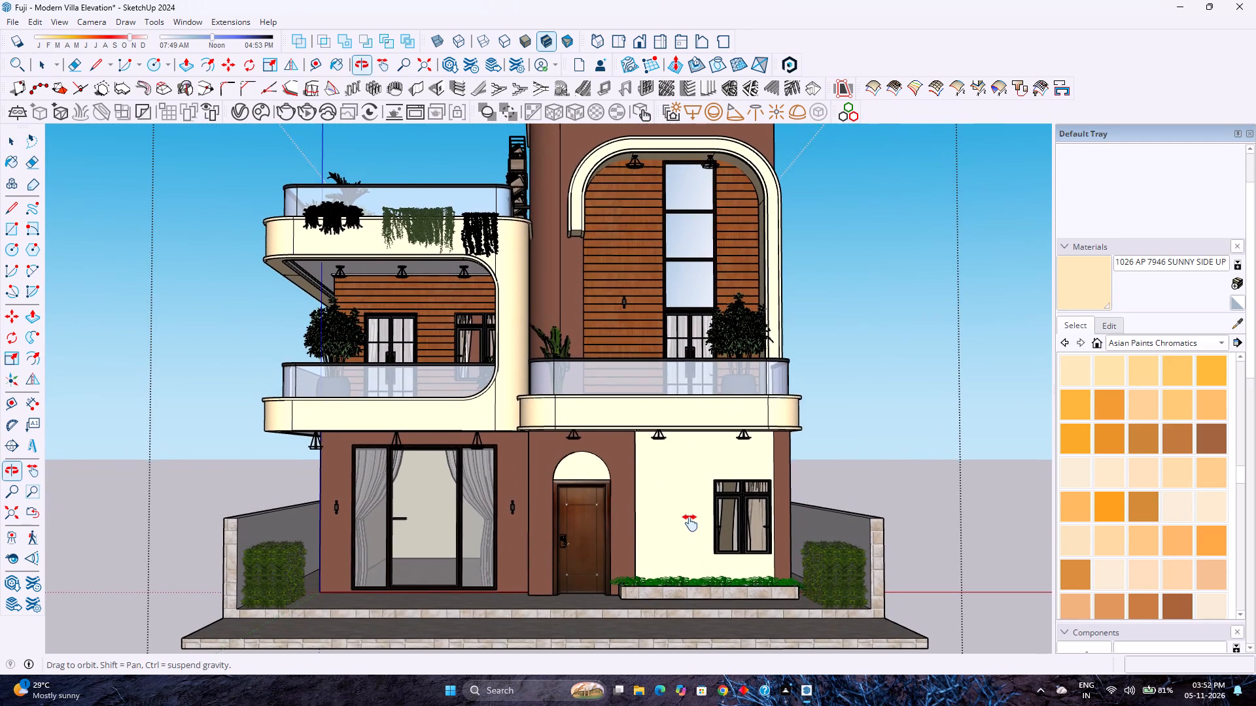
middle_click_drag(690, 523, 687, 528, "shift")
middle_click(687, 528, "shift")
scroll(687, 528, "down", 1)
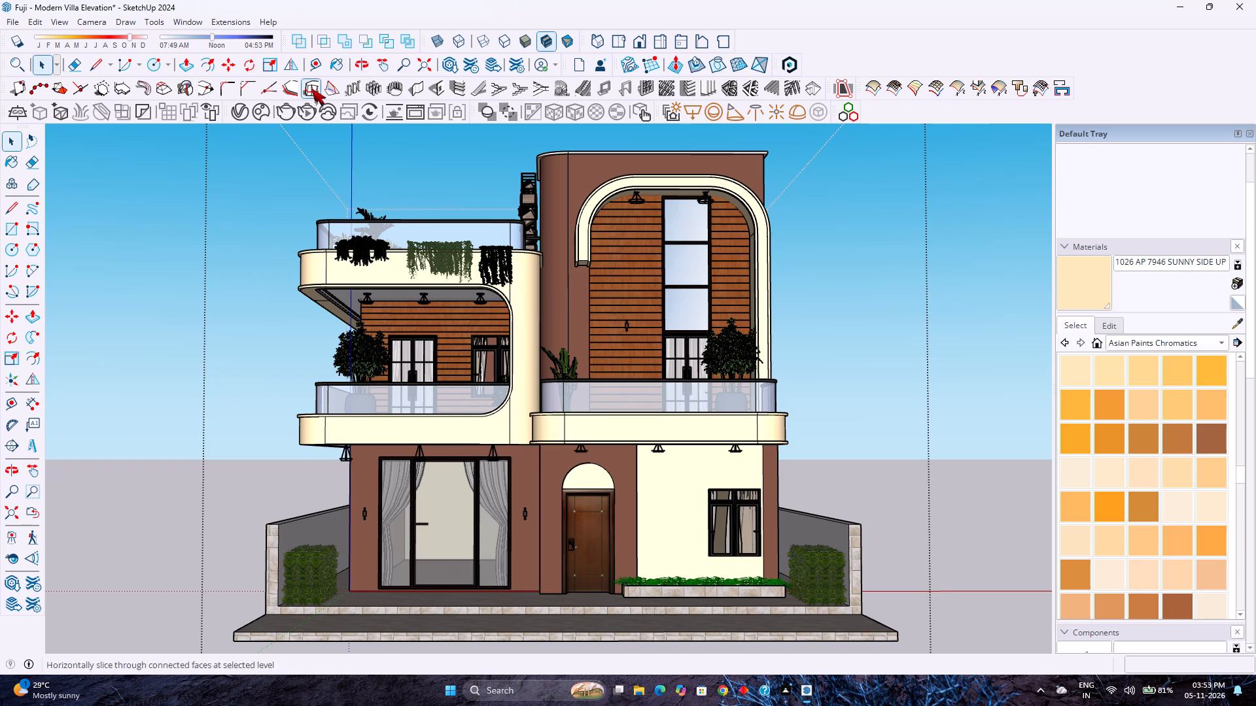
left_click(291, 110)
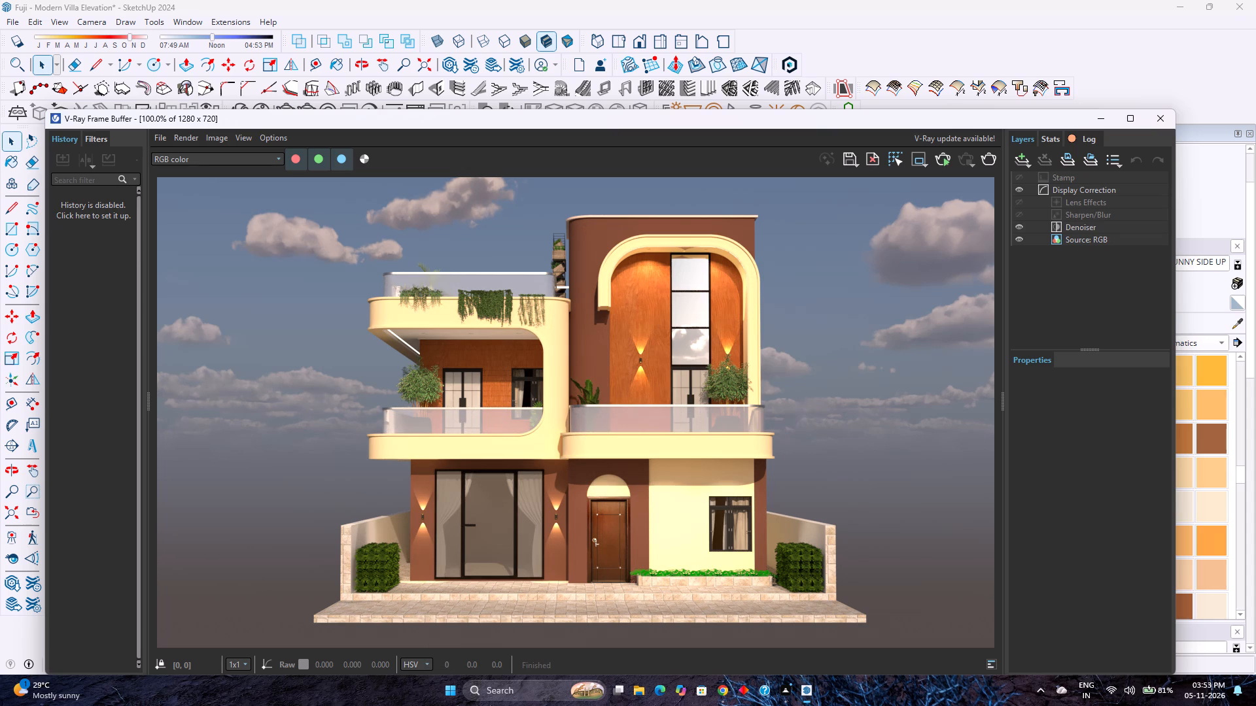
Save the finished daytime render to Downloads as the JPEG file Villa Elevation, replacing the existing file.
left_click(858, 153)
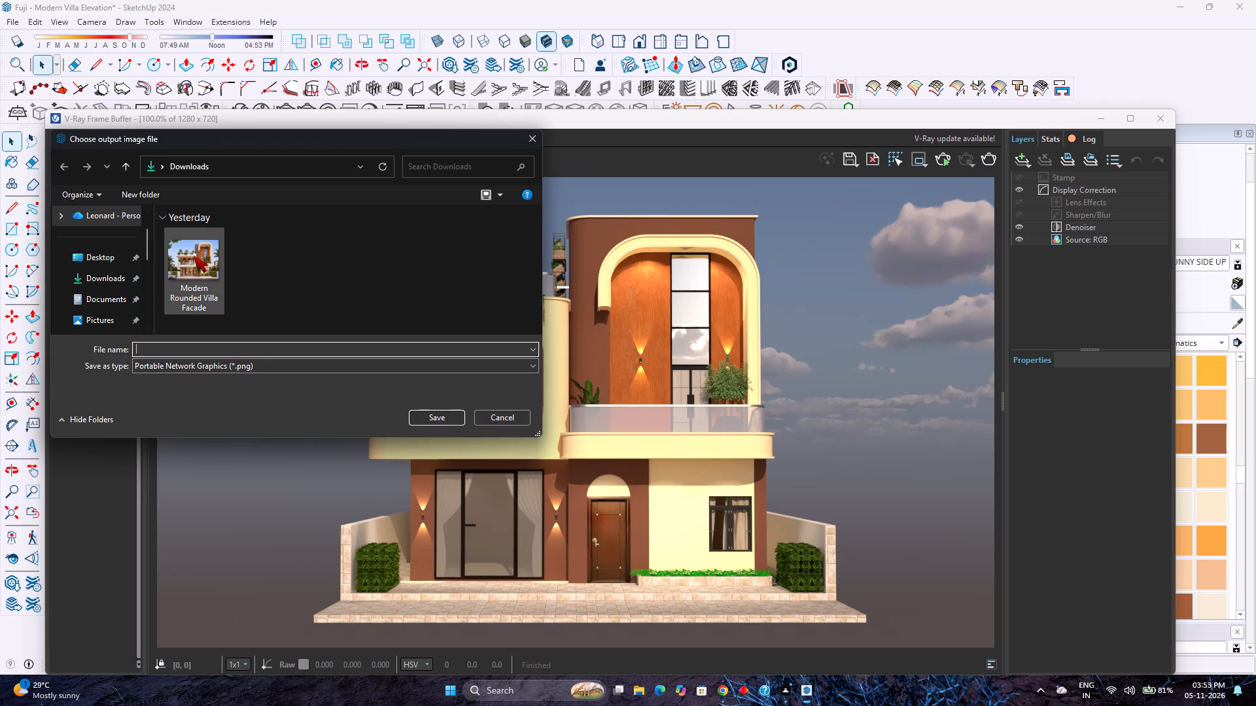
left_click(196, 256)
left_click(100, 276)
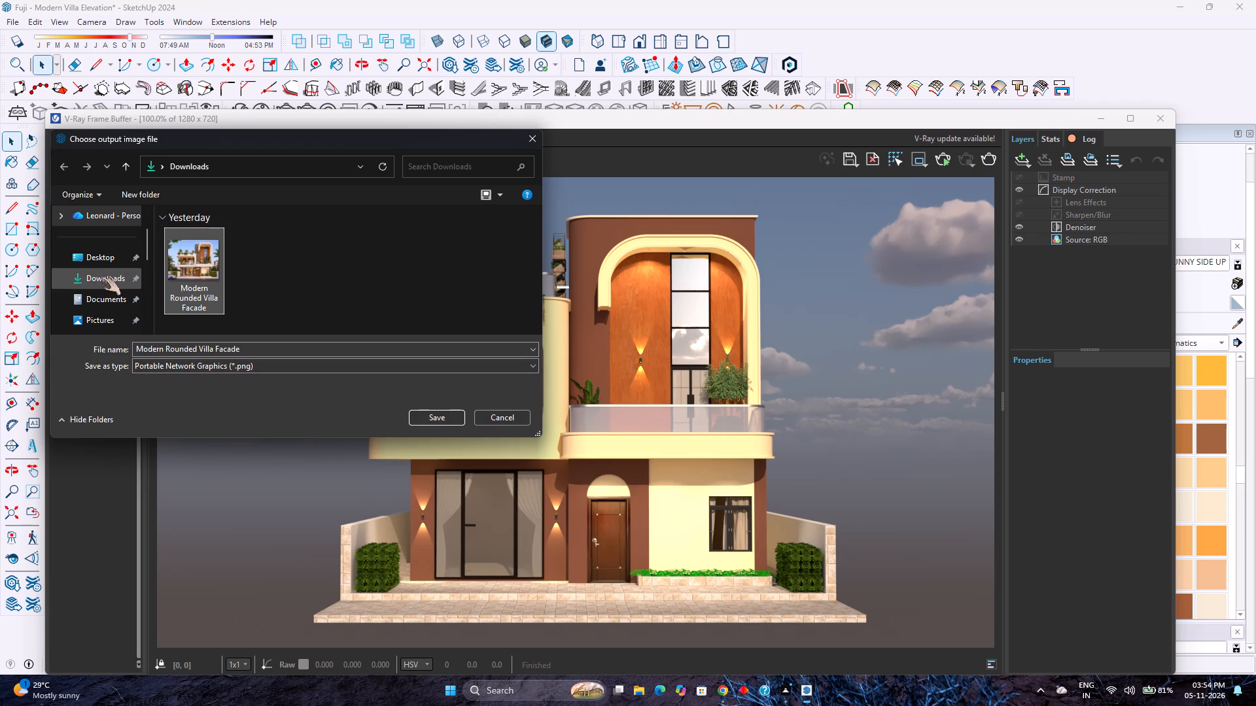
left_click(222, 363)
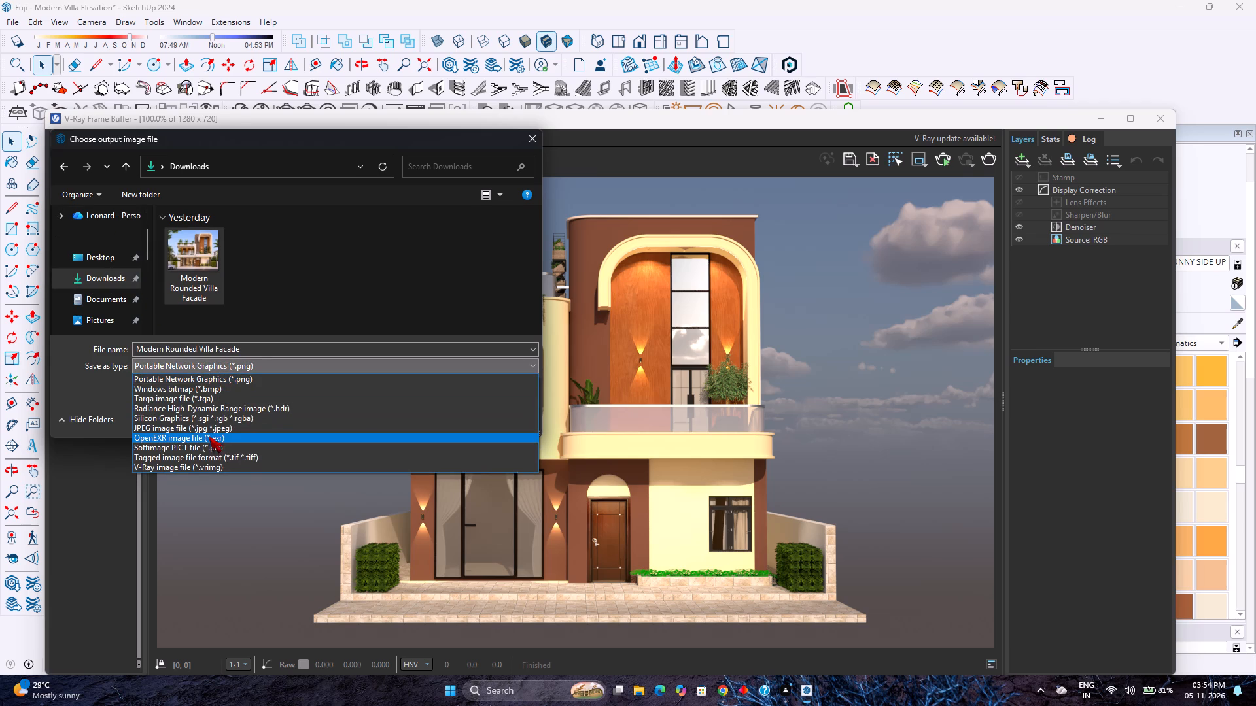
left_click(219, 428)
left_click(196, 253)
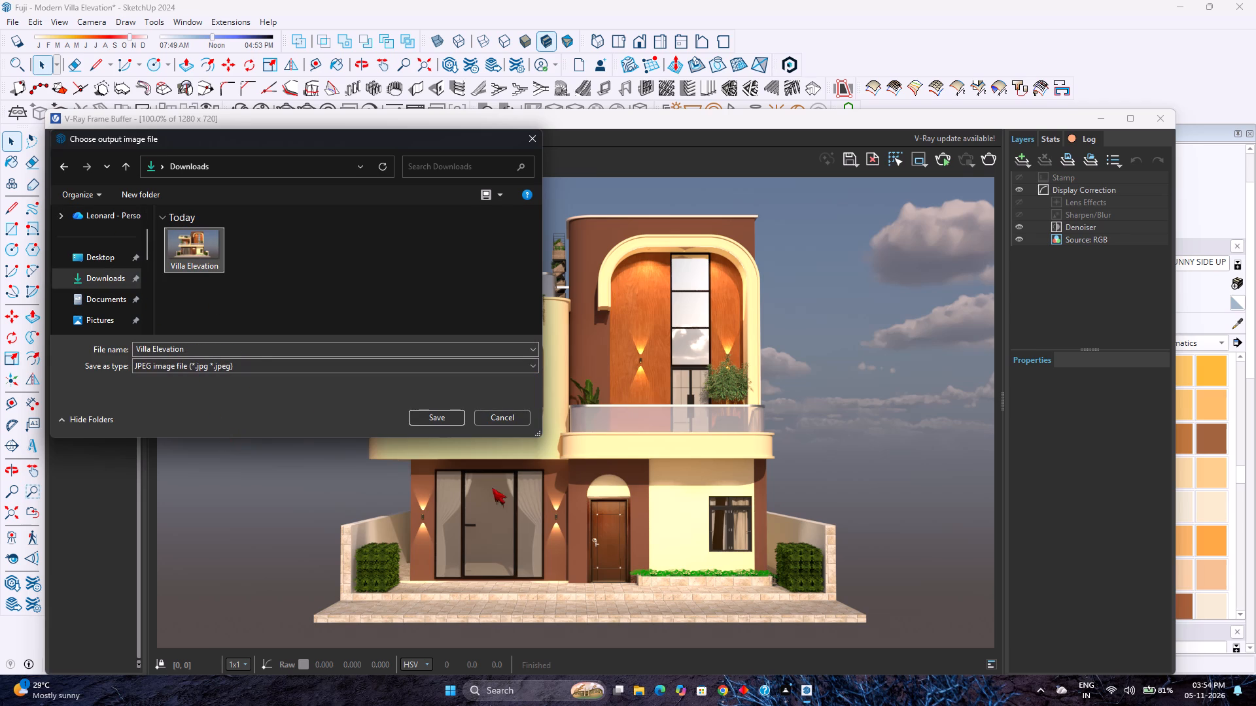
left_click(441, 415)
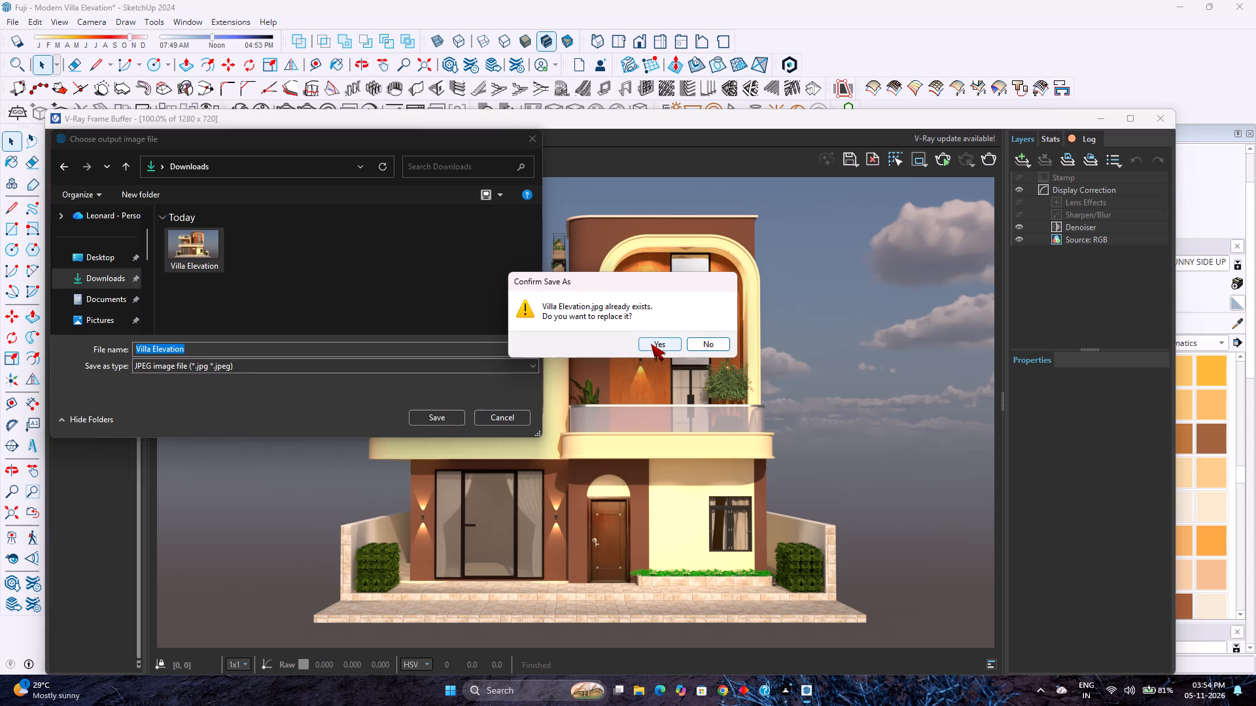
left_click(651, 345)
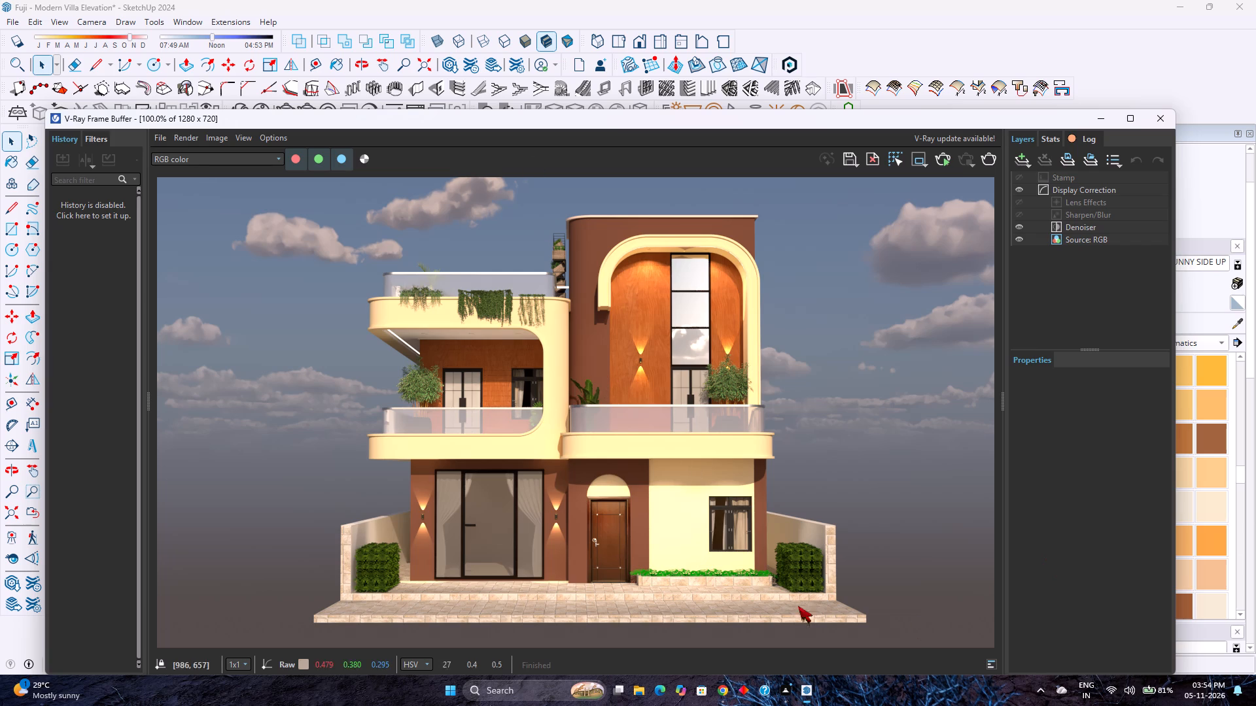
Switch to the ChatGPT conversation in Chrome, send the Villa Elevation image from Downloads without a prompt, and minimize the browser.
left_click(715, 694)
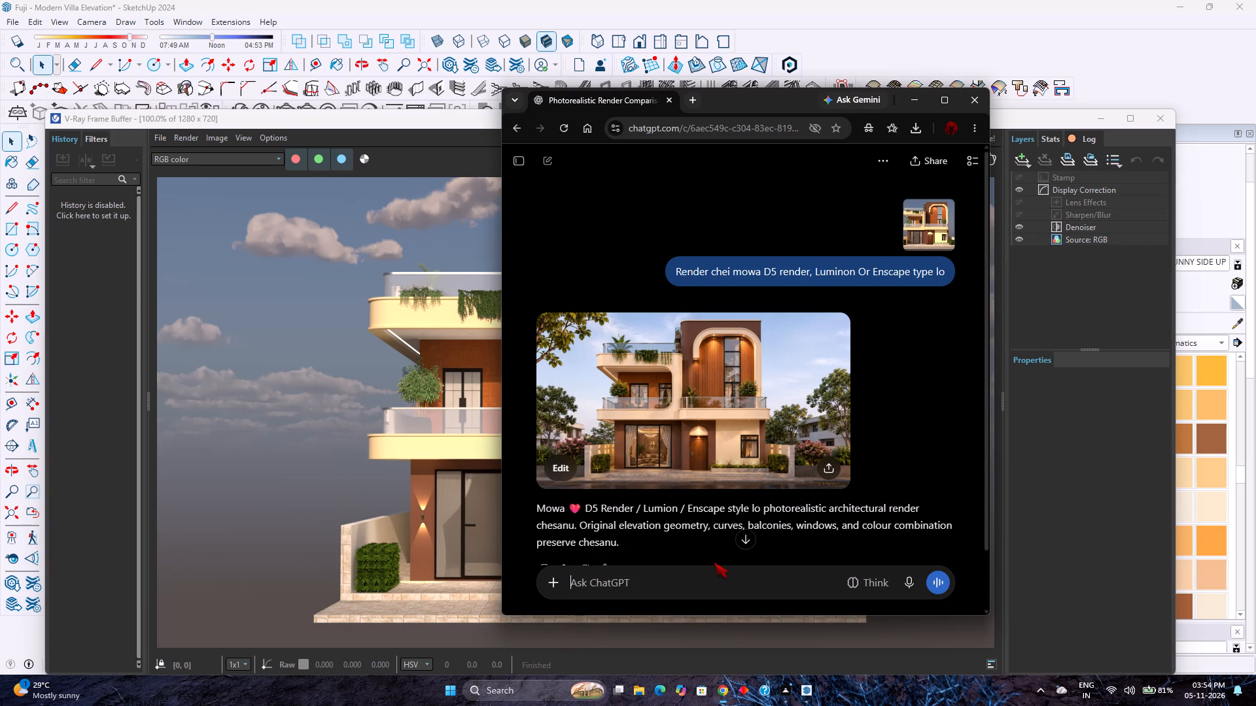
scroll(658, 415, "down", 1)
left_click(565, 588)
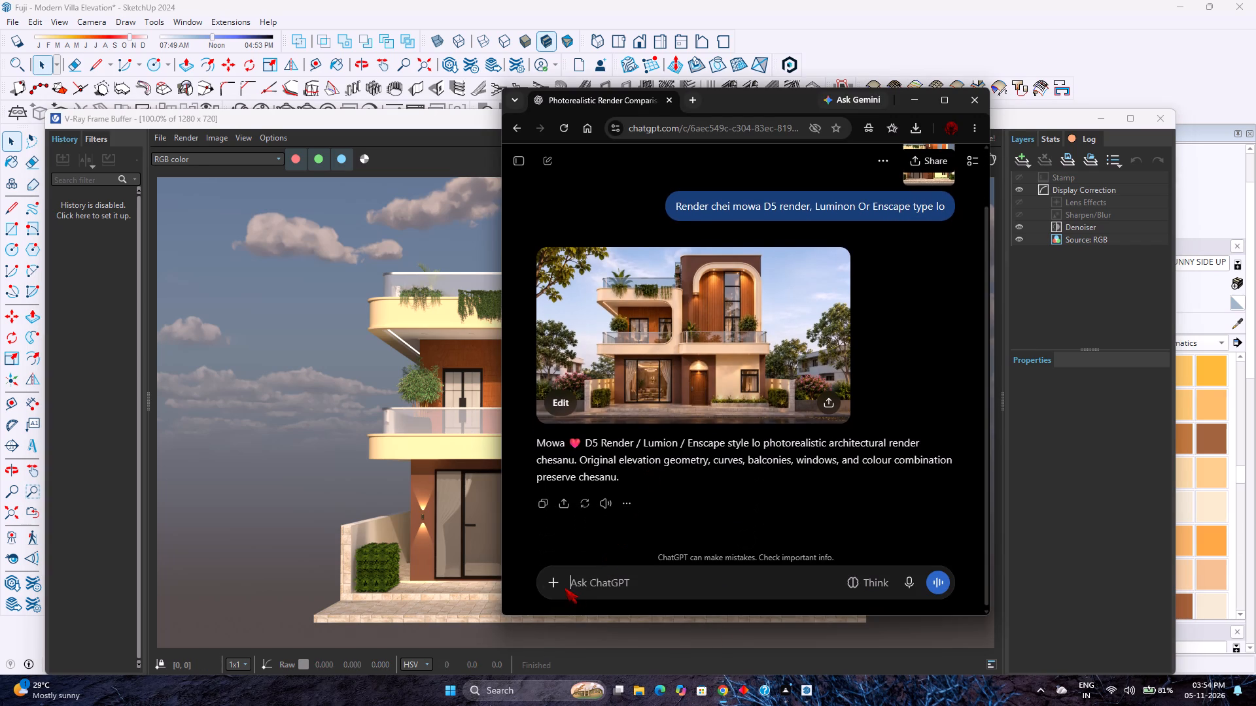
left_click(561, 578)
left_click(649, 334)
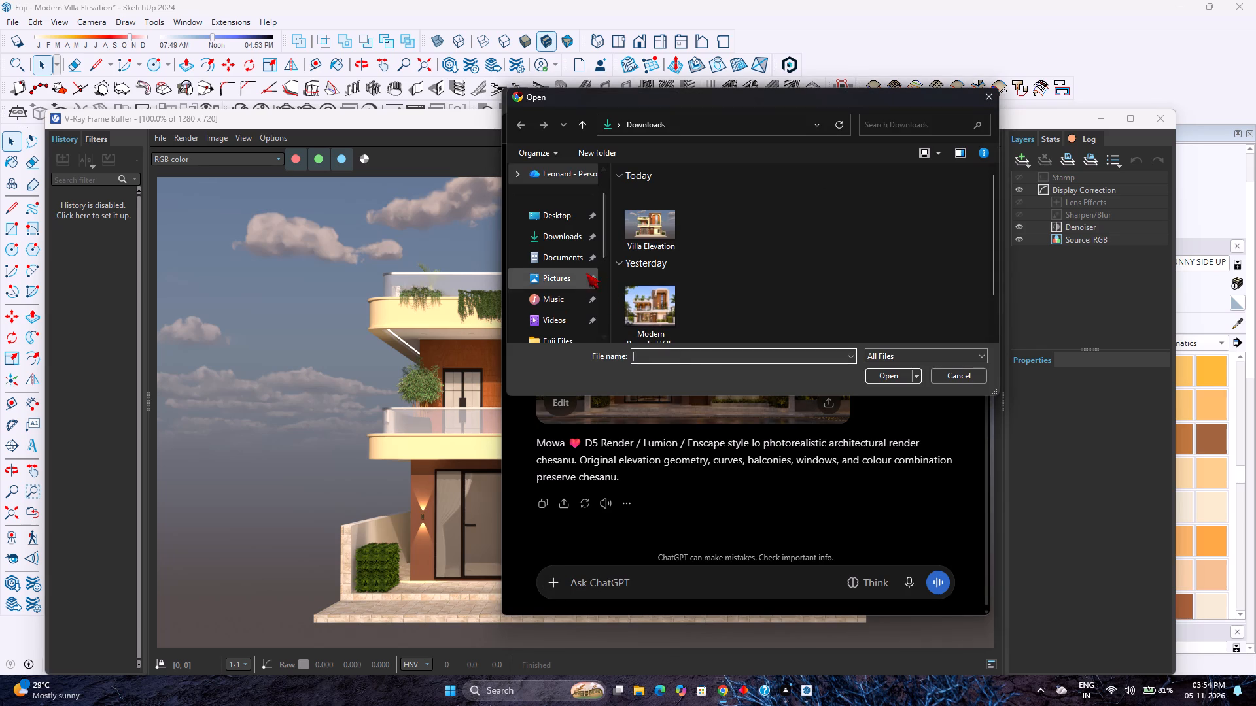
left_click(646, 240)
left_click(891, 375)
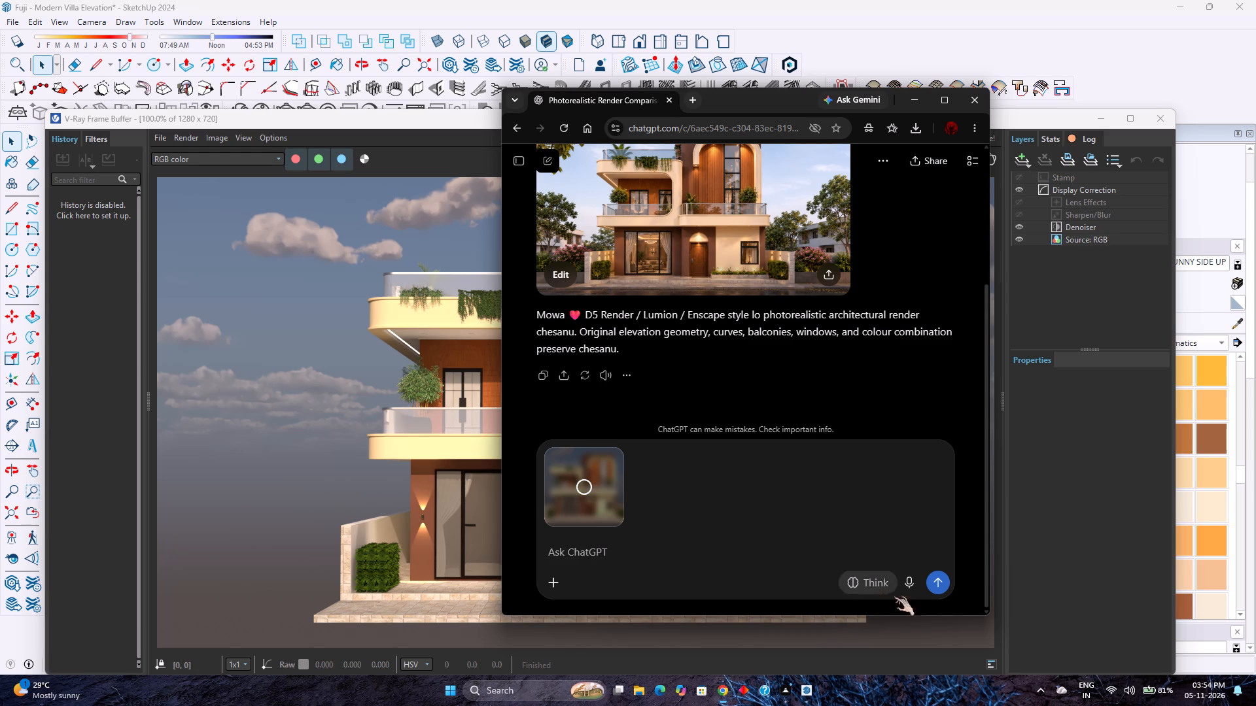
left_click(941, 583)
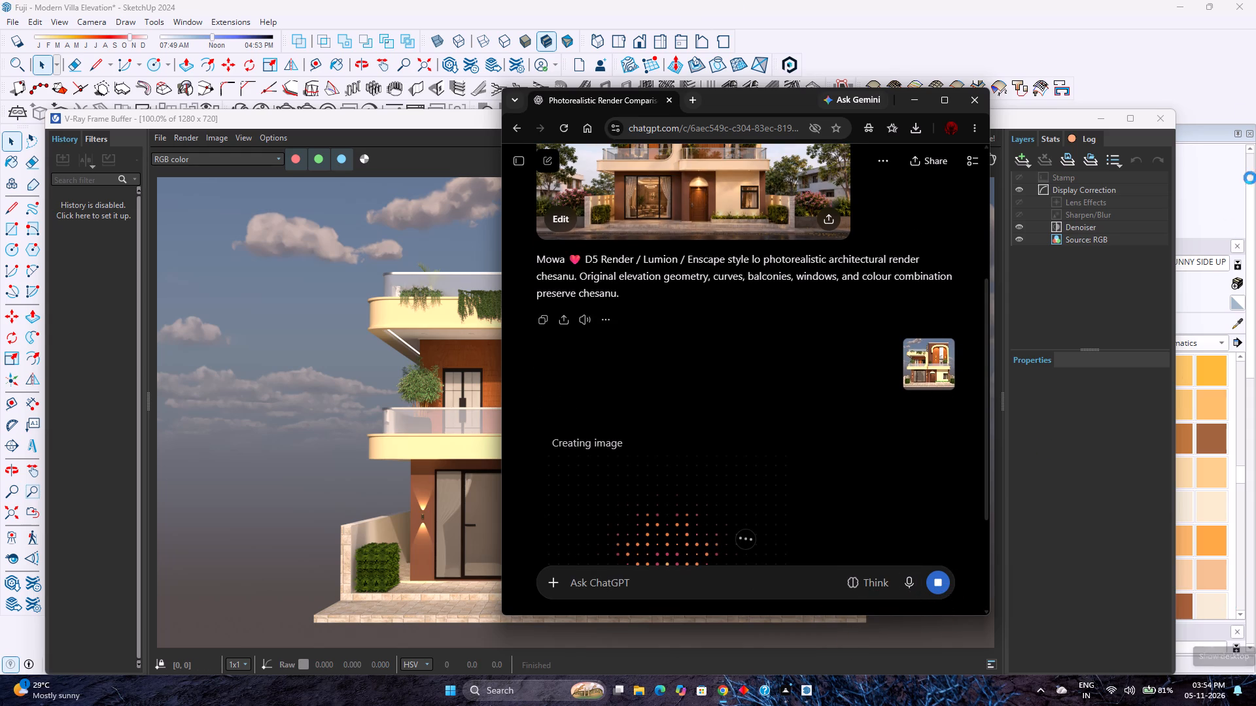
left_click(910, 109)
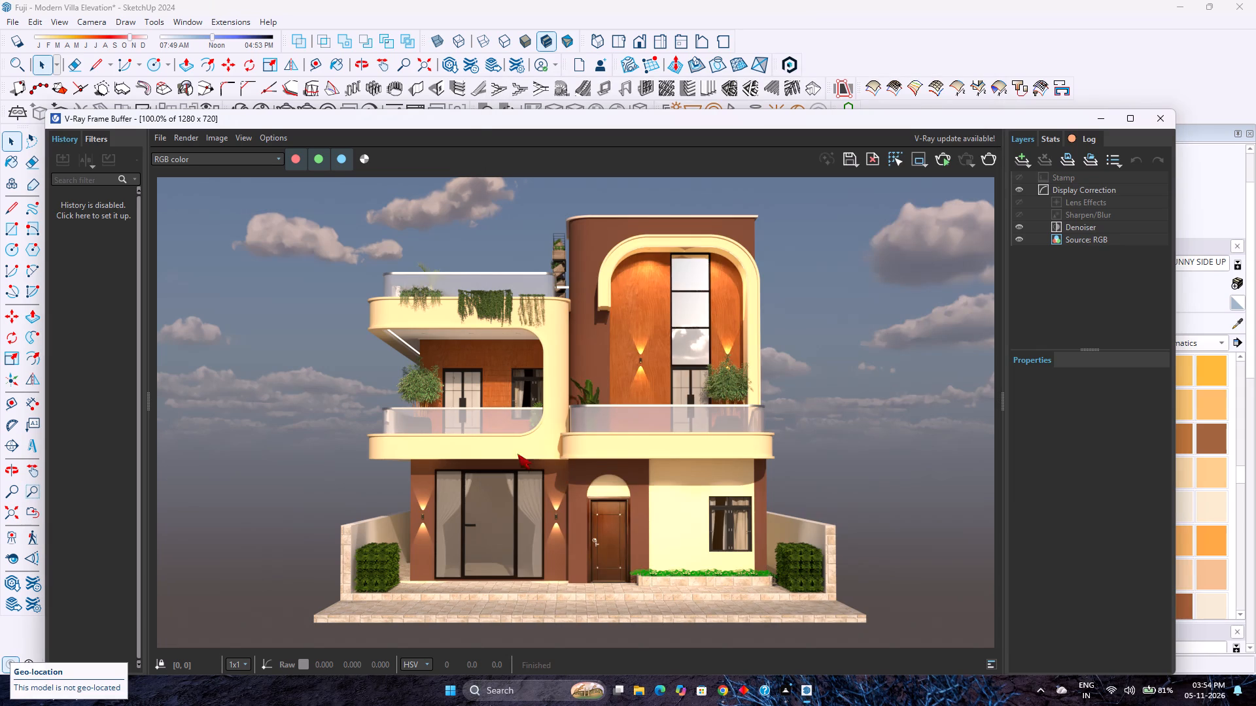
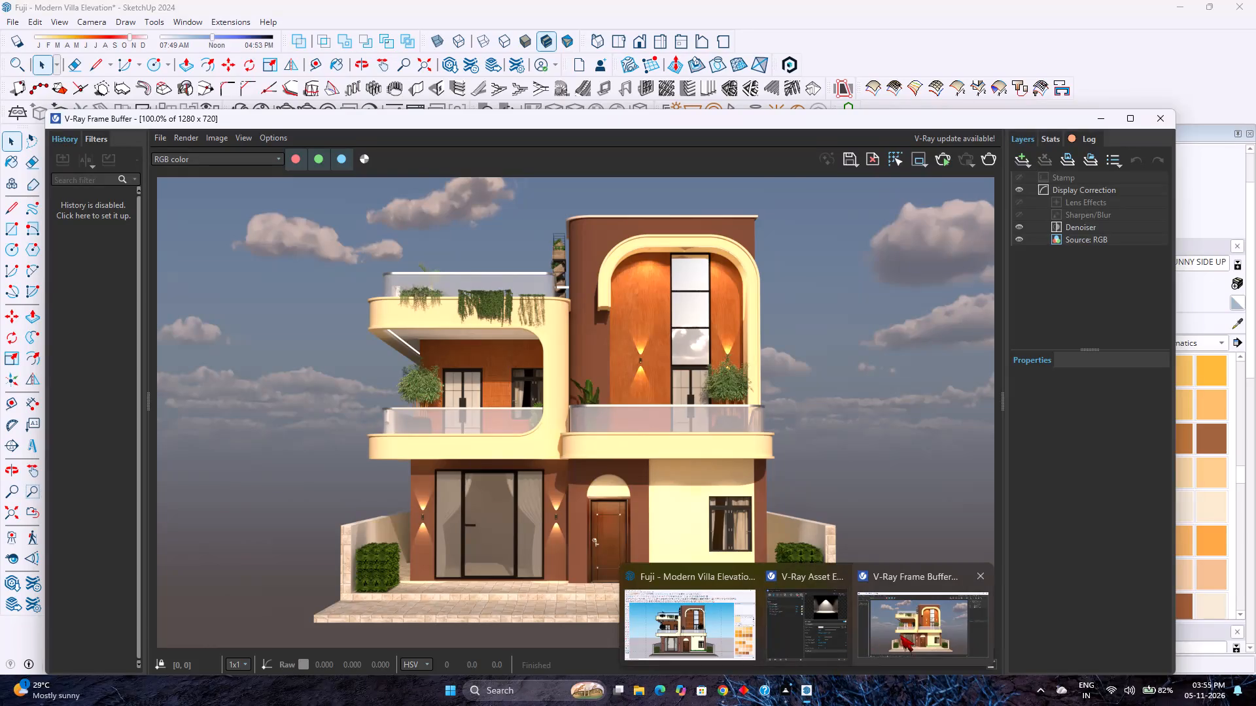
Switch to the ChatGPT conversation in Chrome, download the newly generated daytime villa image, and minimize the browser.
left_click(722, 688)
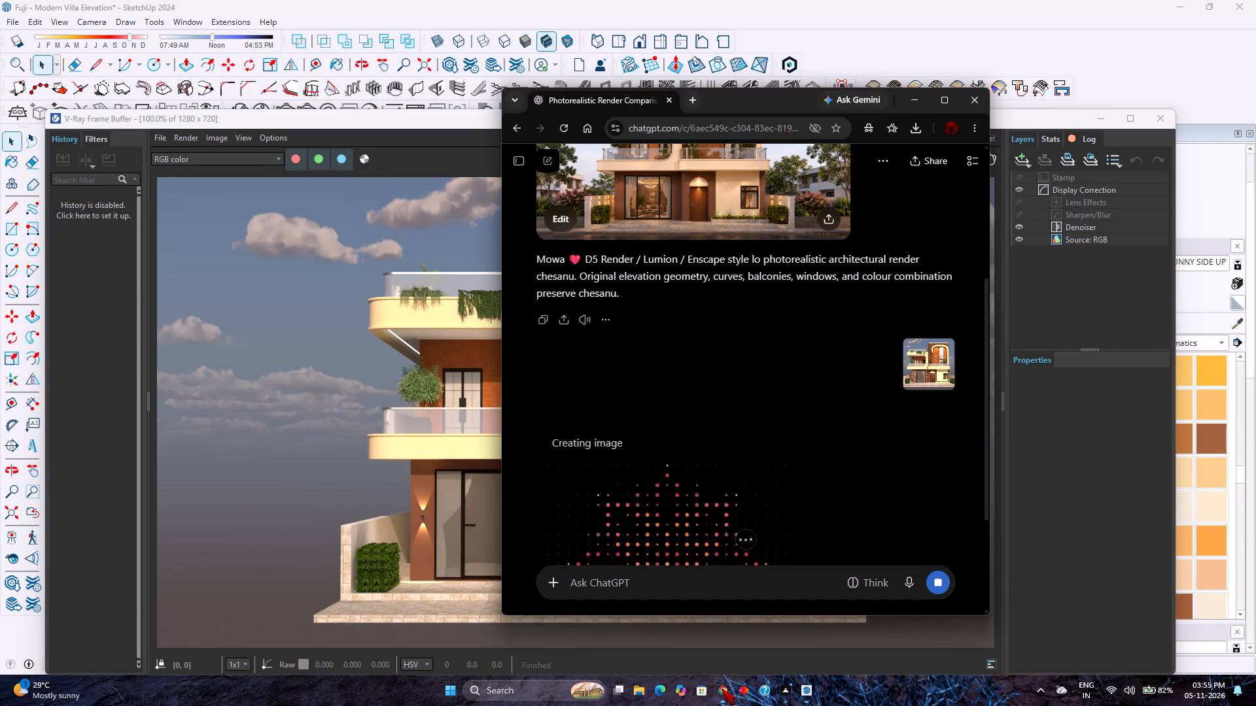
scroll(699, 480, "down", 1)
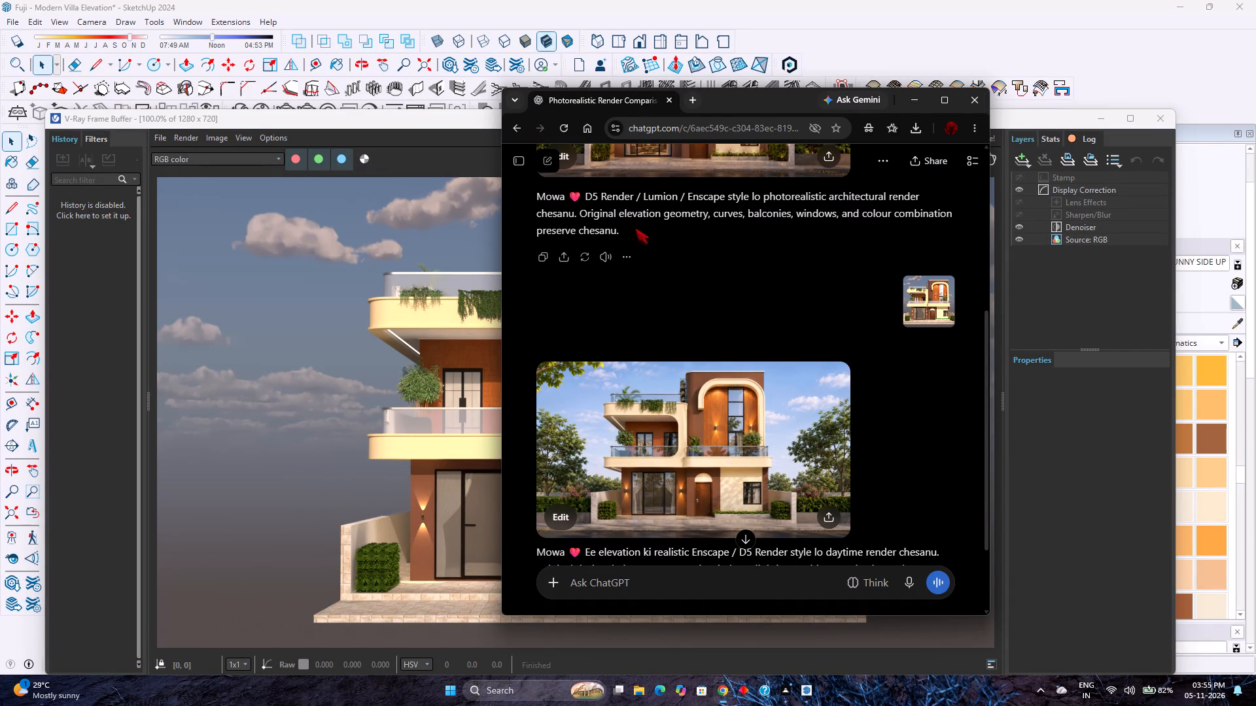
scroll(687, 307, "down", 3)
left_click(686, 317)
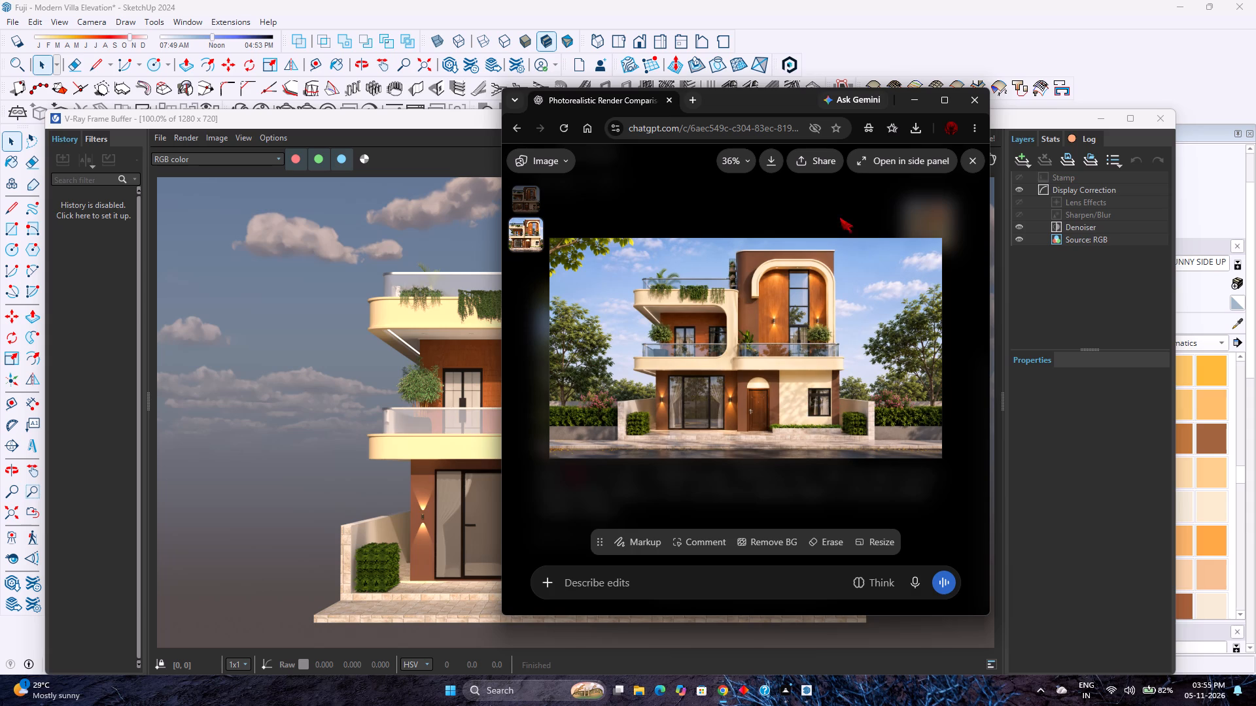
left_click(766, 160)
left_click(912, 104)
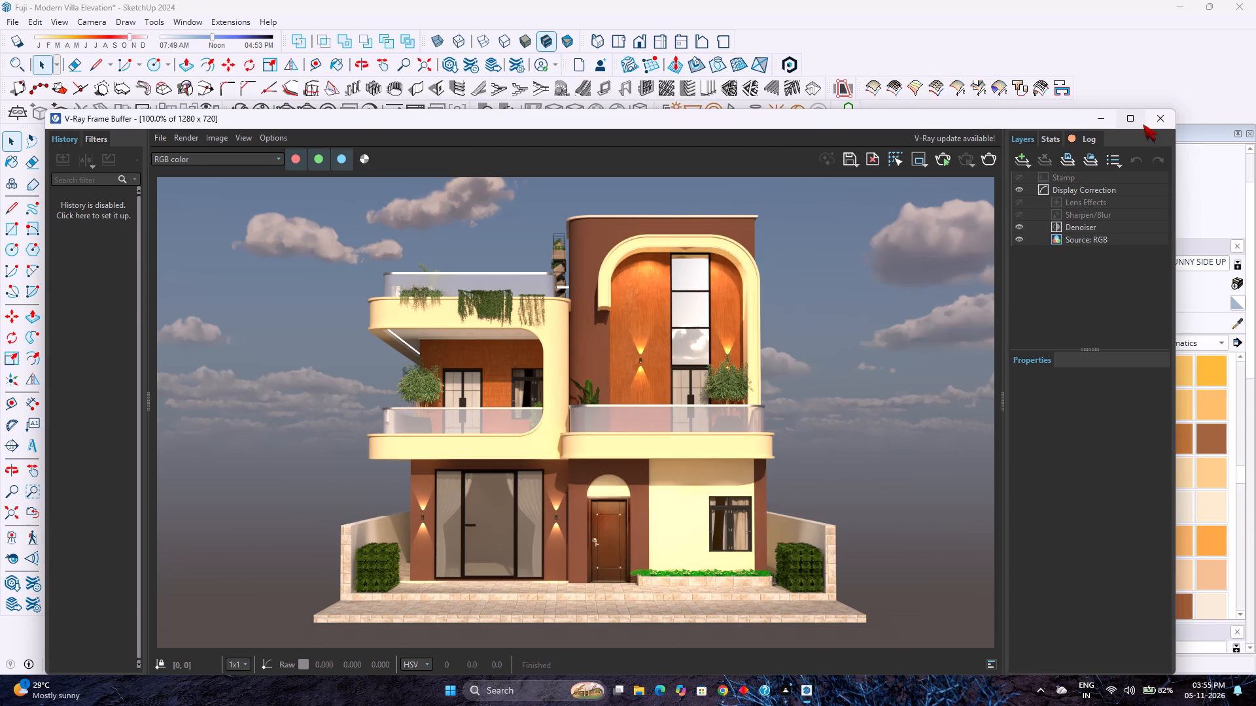
Minimize the V-Ray Frame Buffer and save the villa model.
left_click(1107, 121)
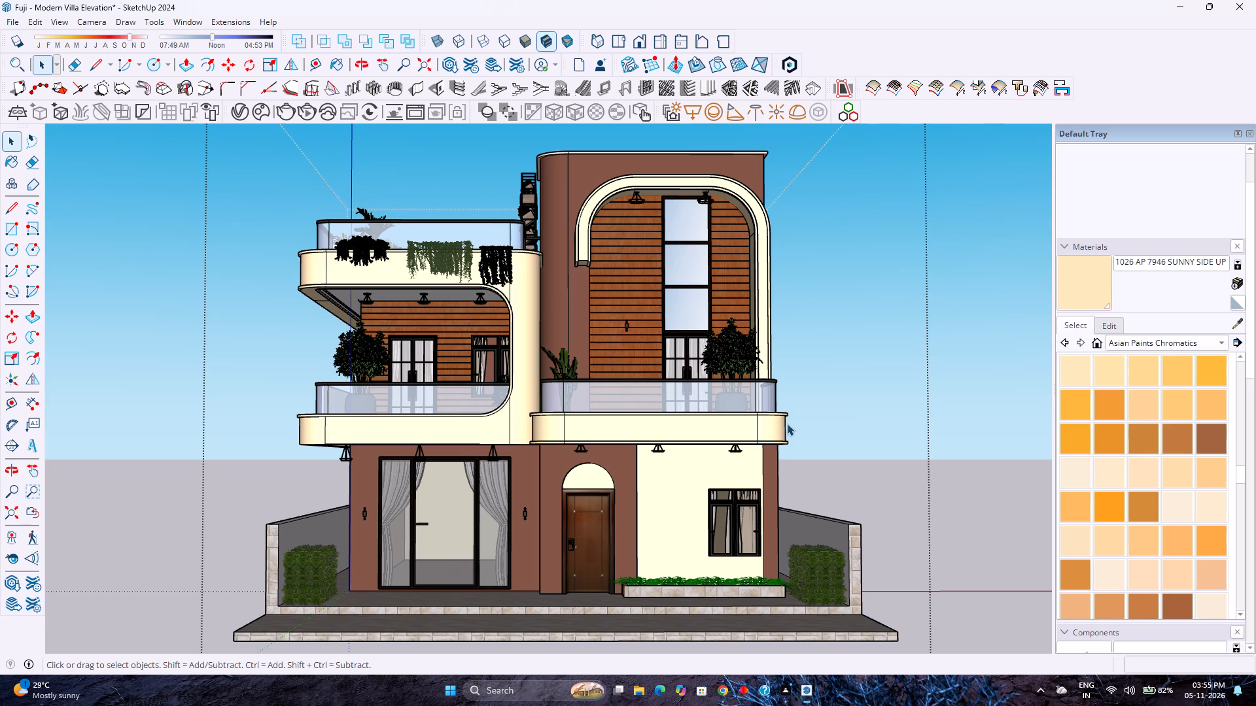
key("ctrl+s")
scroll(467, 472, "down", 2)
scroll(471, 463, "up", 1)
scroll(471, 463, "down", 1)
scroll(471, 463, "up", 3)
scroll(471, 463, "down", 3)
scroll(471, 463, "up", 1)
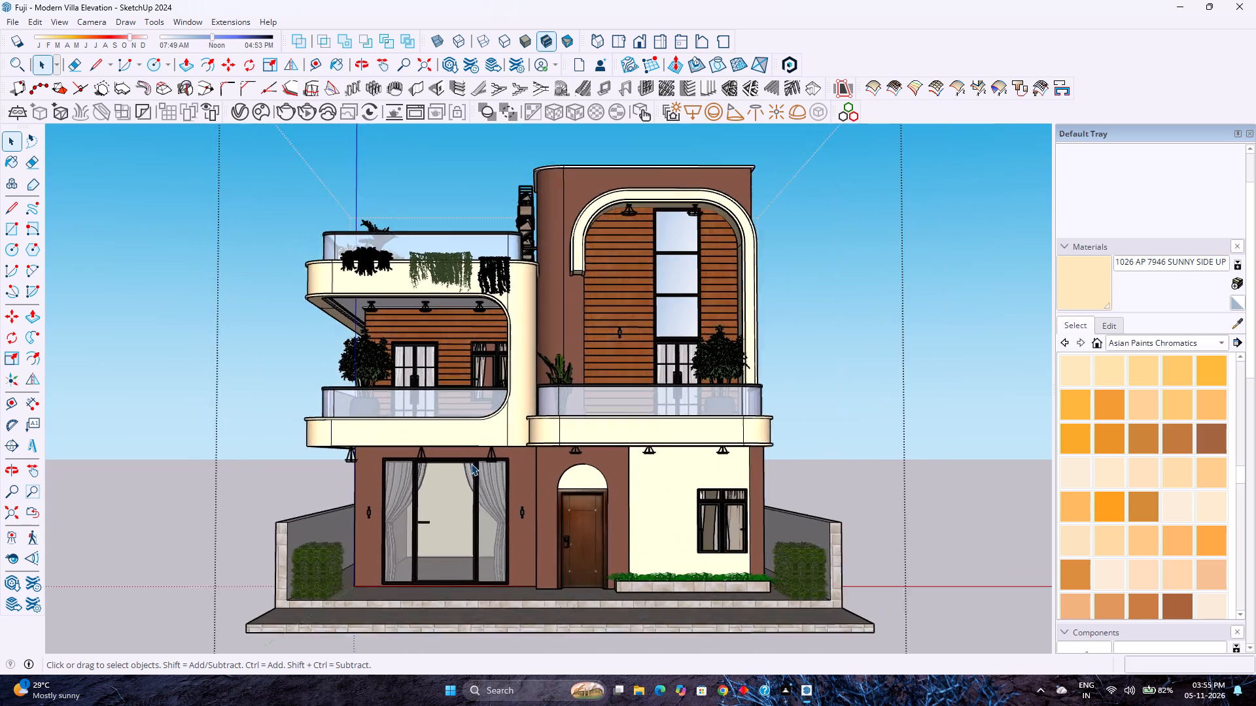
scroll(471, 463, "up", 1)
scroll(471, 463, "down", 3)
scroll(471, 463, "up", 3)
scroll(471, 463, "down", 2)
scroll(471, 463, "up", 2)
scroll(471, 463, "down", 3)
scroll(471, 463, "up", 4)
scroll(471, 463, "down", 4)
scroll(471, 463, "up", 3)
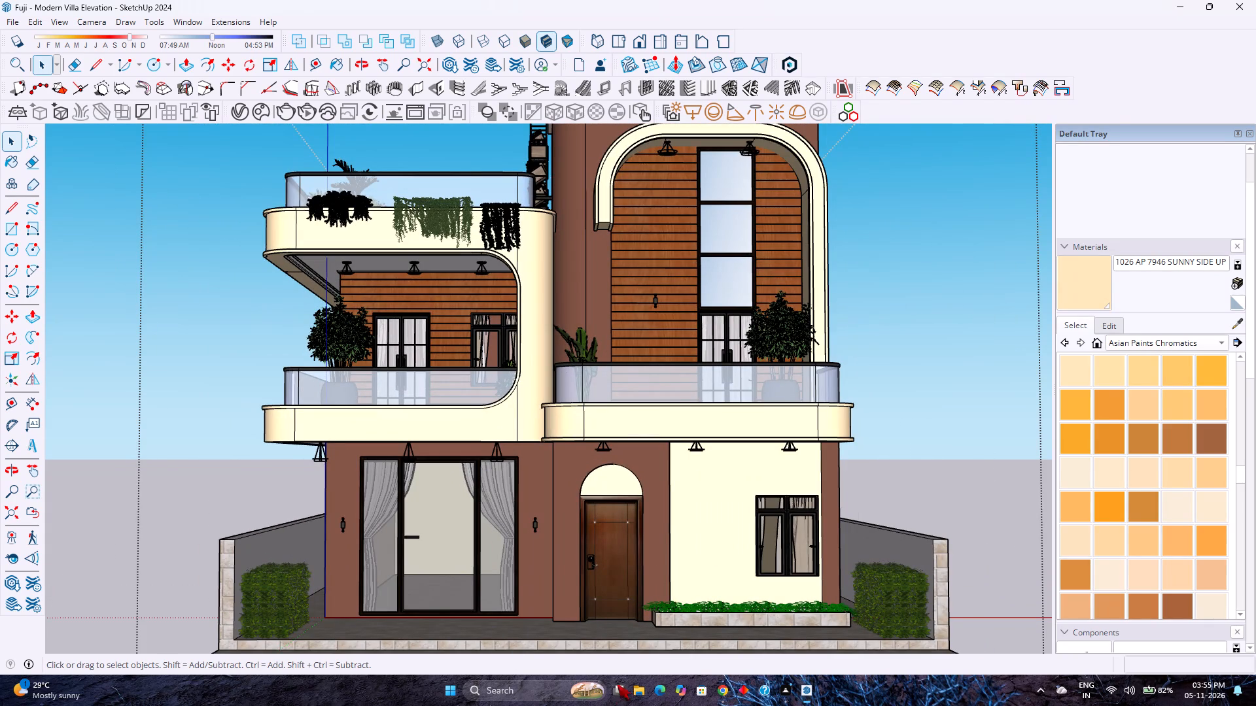
In File Explorer's Downloads folder, delete the Villa Elevation and Modern Rounded Villa Facade images.
left_click(643, 699)
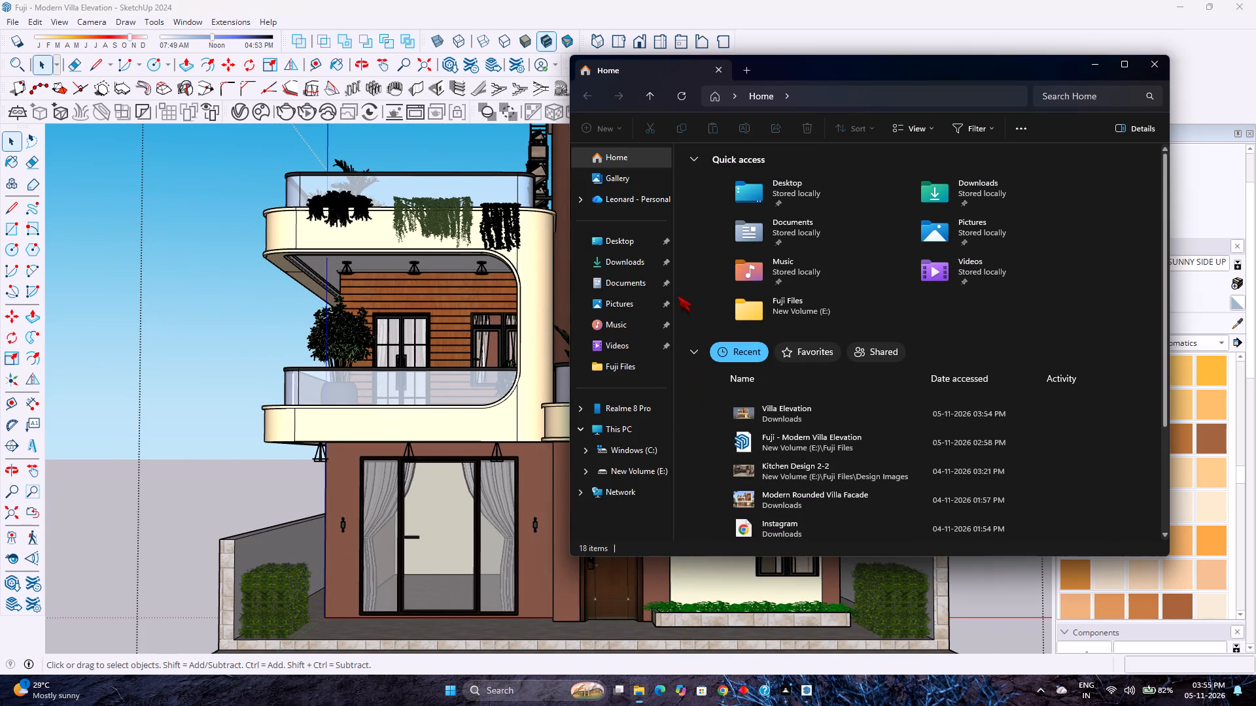
left_click(631, 270)
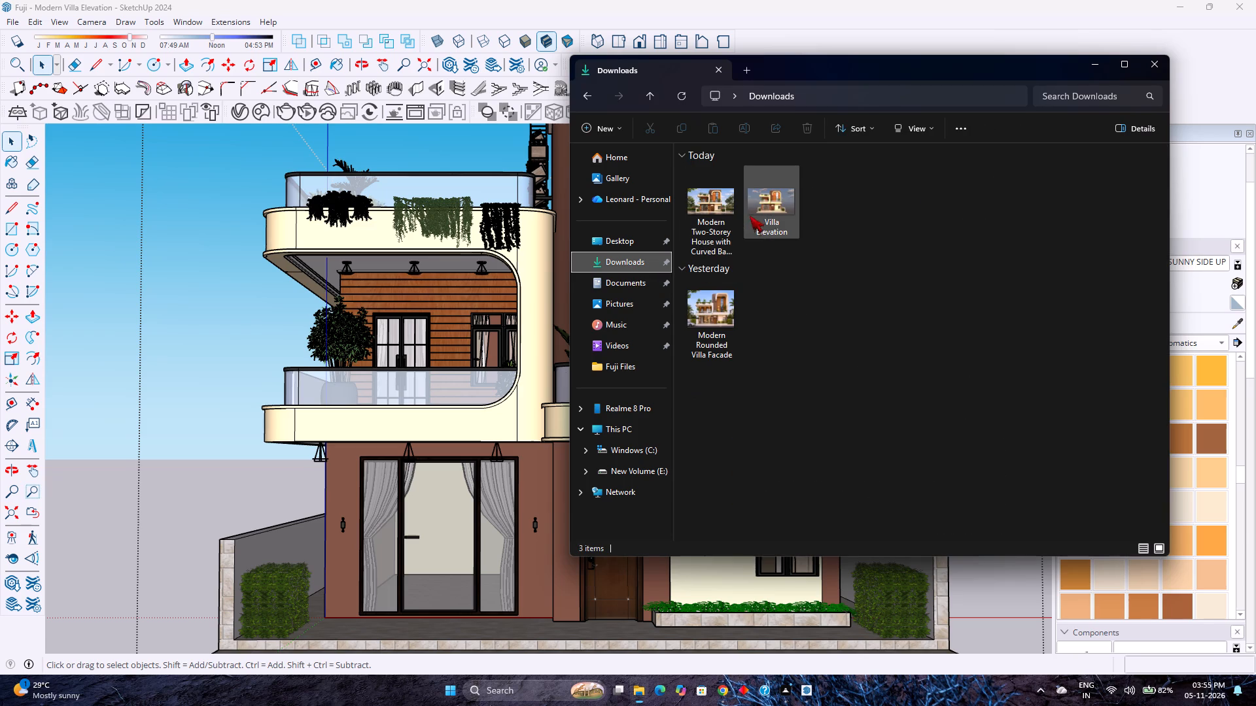
left_click(771, 211)
key("Delete")
left_click(730, 294)
key("Delete")
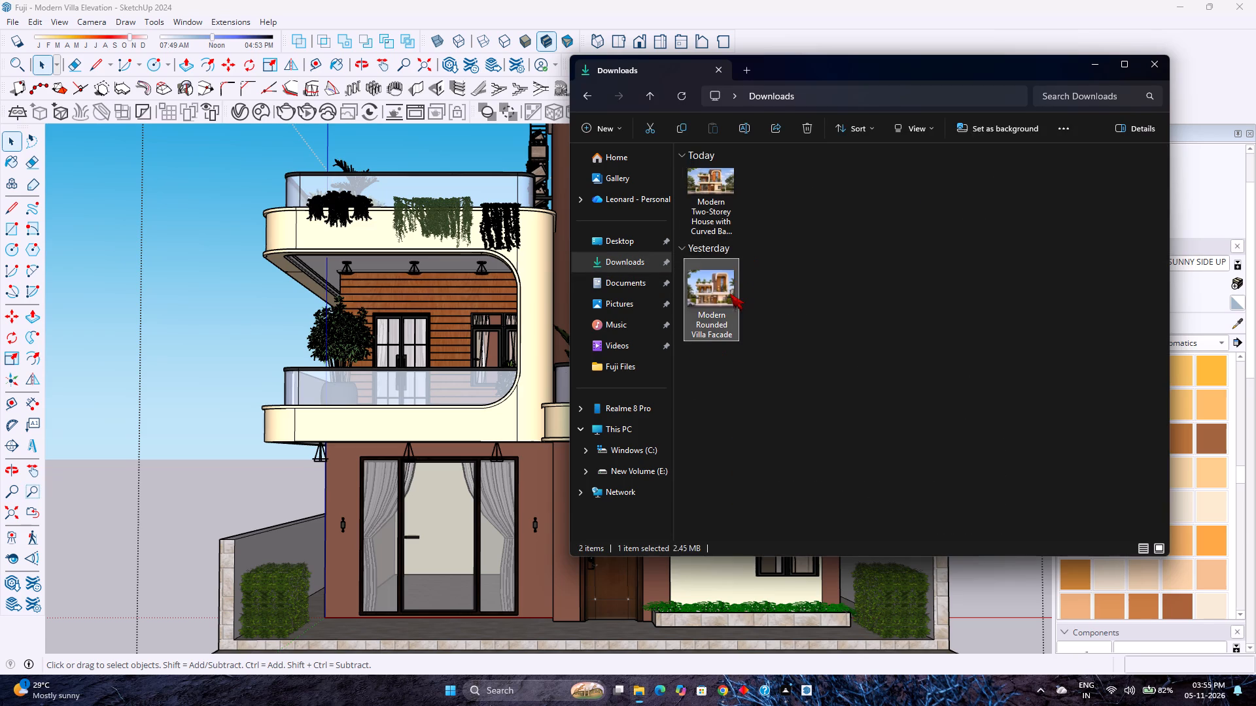
Rename the downloaded Modern Two-Storey House with Curved Balconies image as Fuji - Modern Villa Elevation.
left_click(702, 198)
left_click(746, 123)
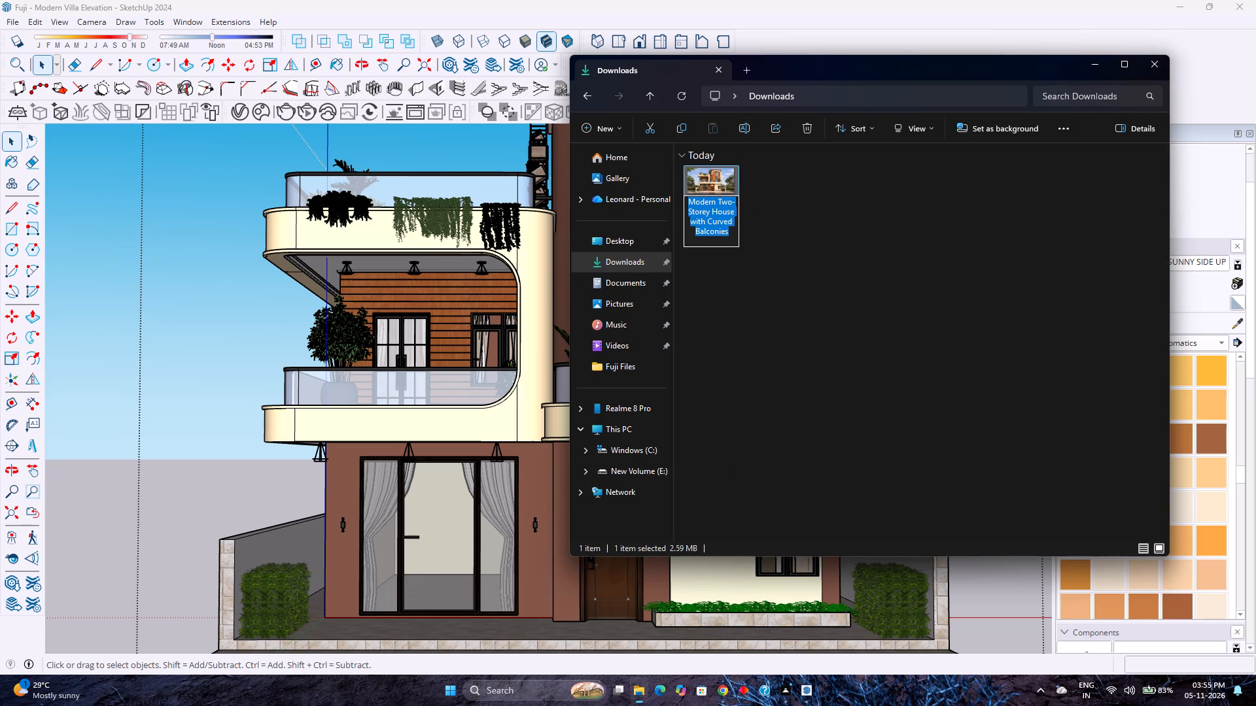
type("Fuji -")
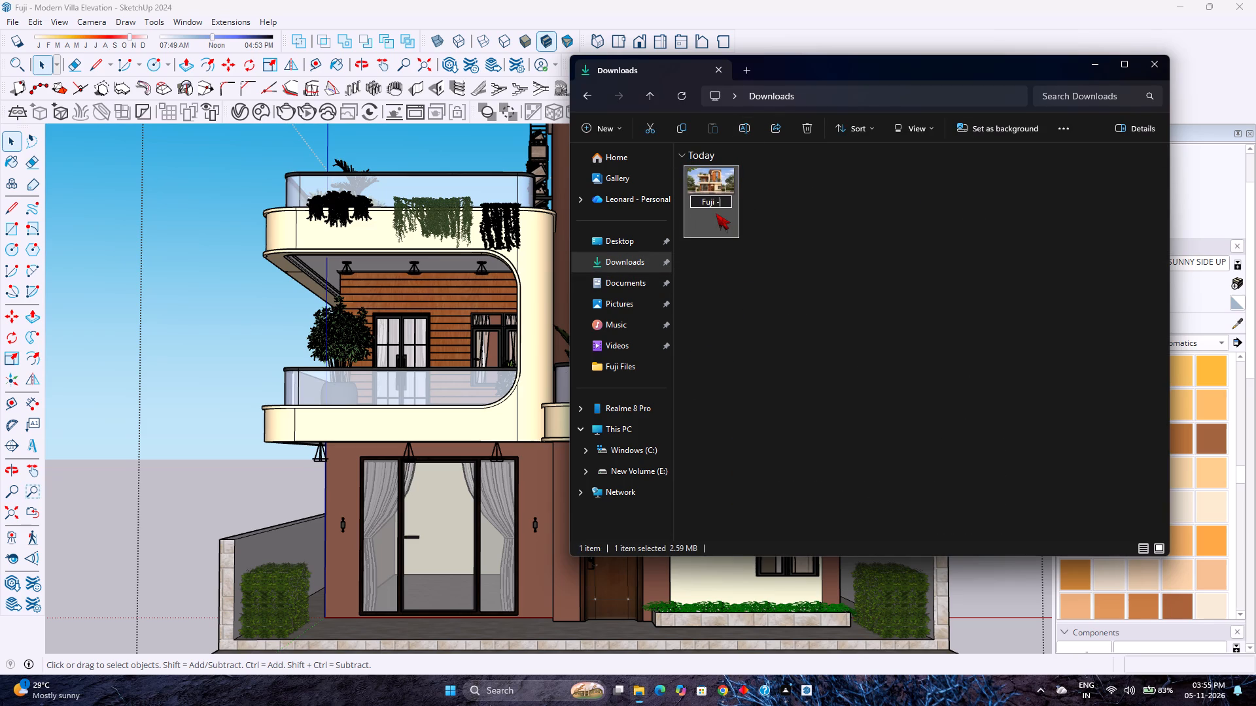
key("space")
type("Modern Villa Elevation")
key("Return")
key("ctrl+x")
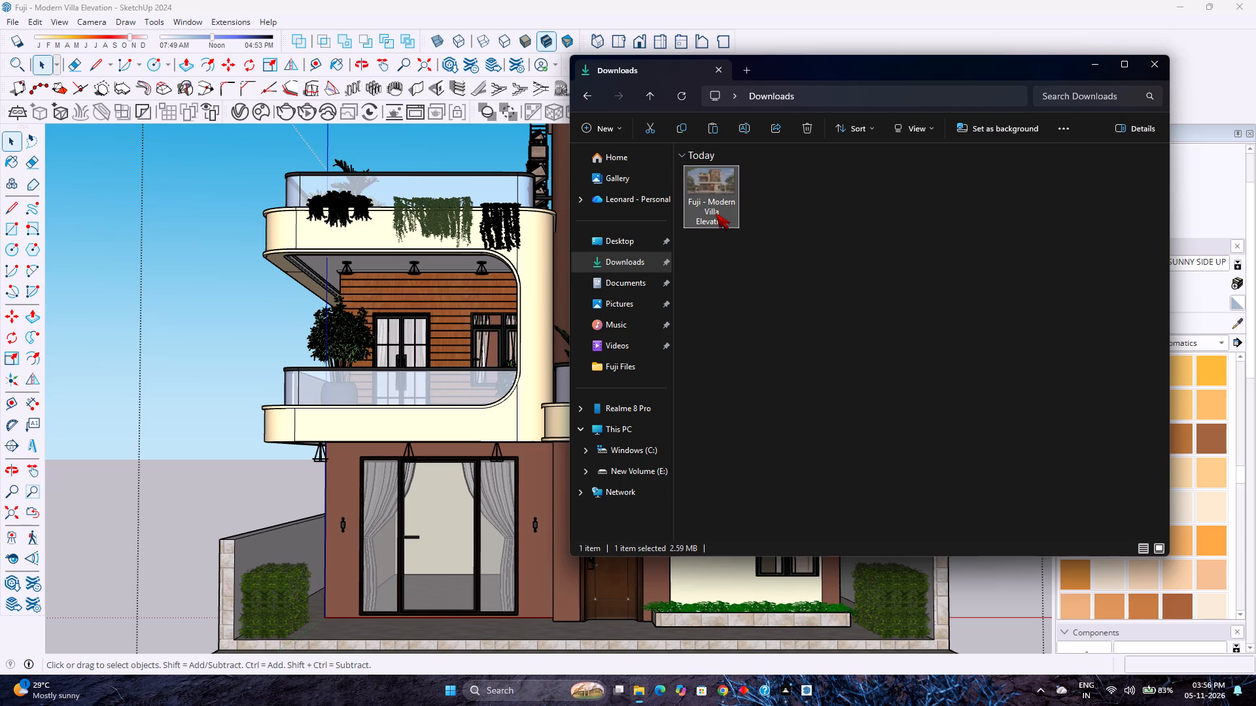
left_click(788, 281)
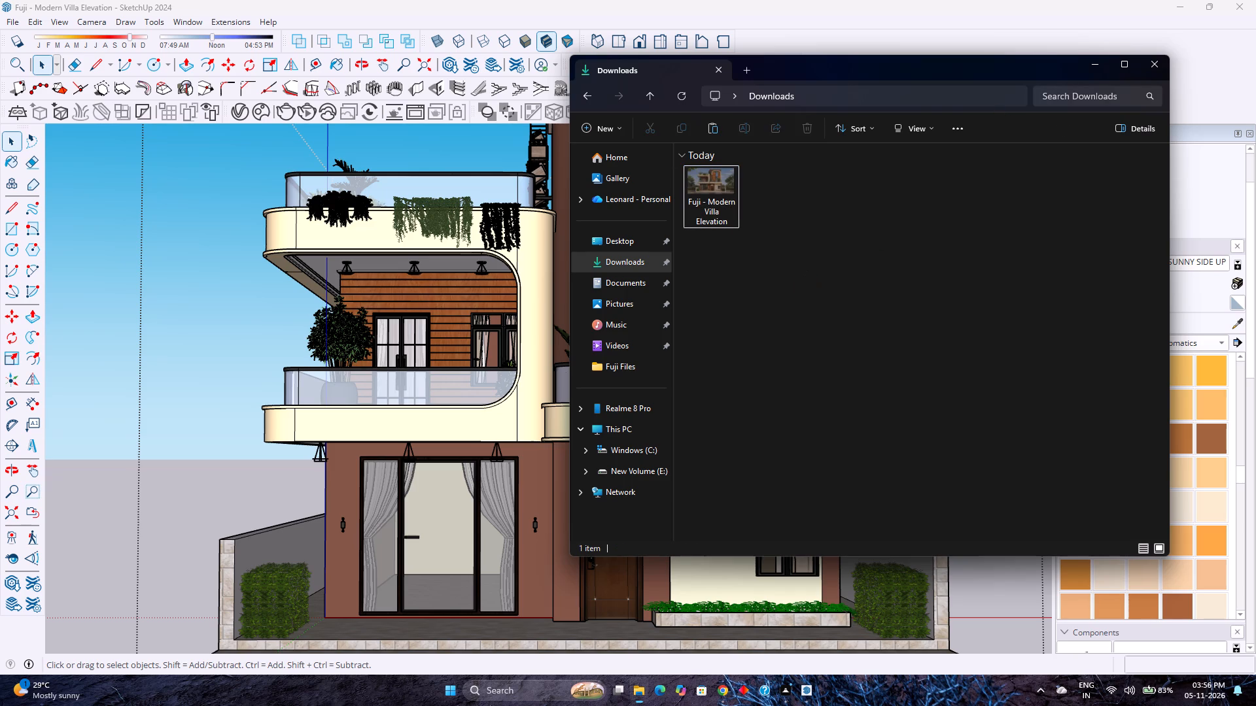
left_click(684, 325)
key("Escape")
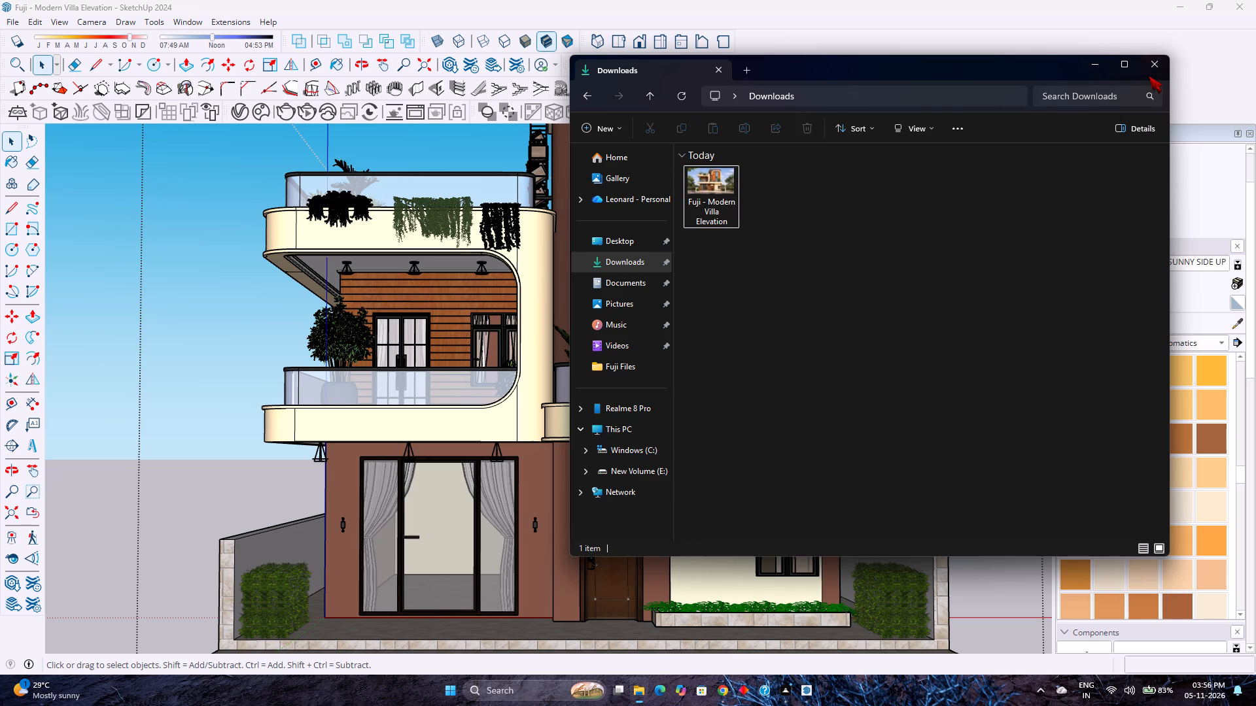
Minimize File Explorer, return to the SketchUp villa model and save it again.
left_click(1100, 69)
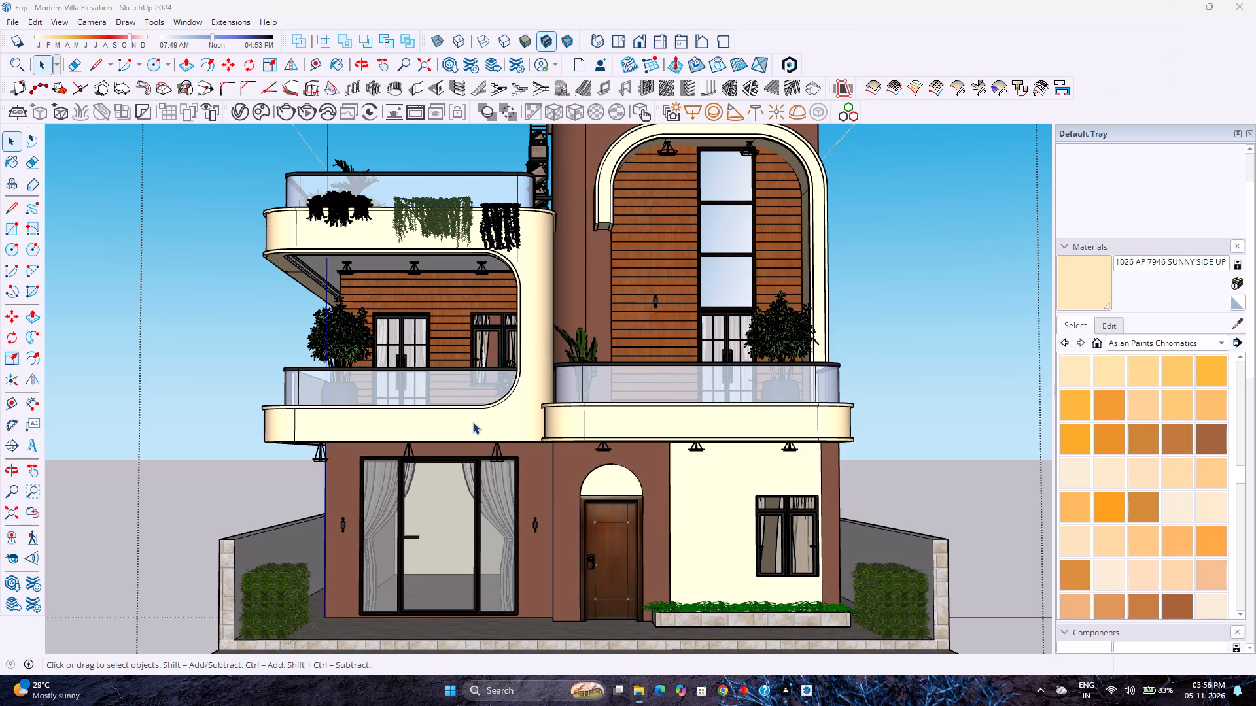
key("ctrl+s")
left_click(894, 360)
key("ctrl+s")
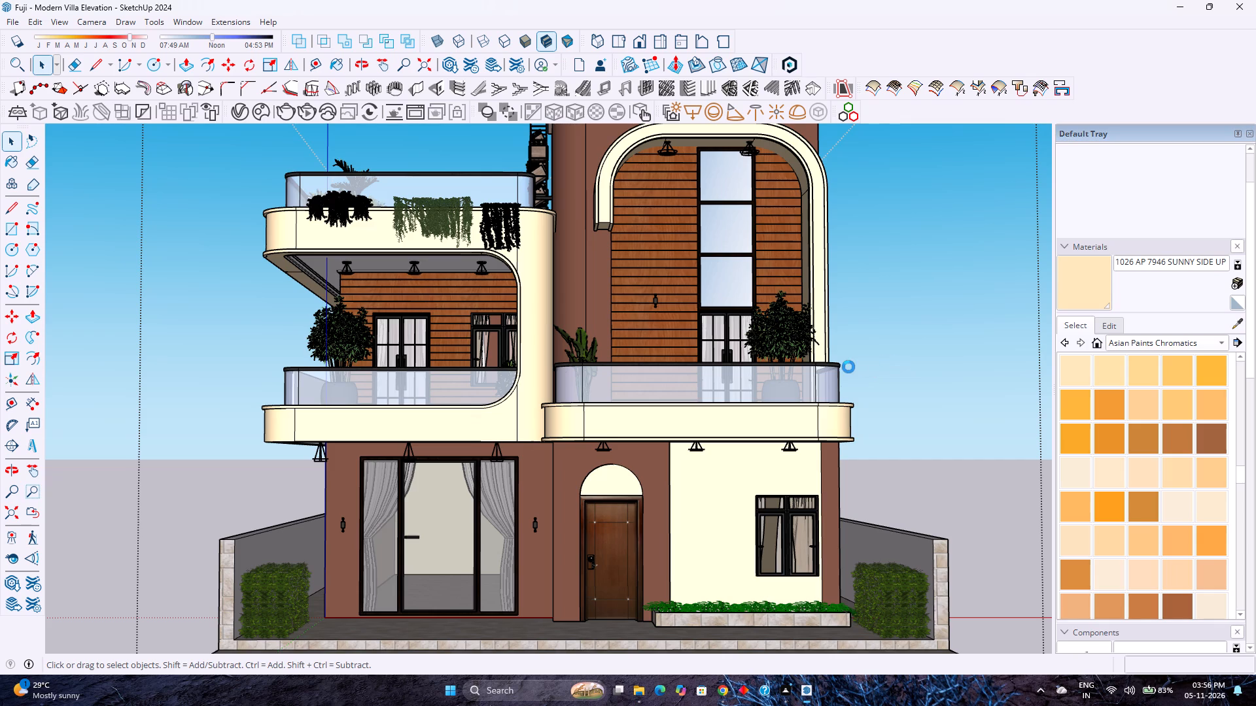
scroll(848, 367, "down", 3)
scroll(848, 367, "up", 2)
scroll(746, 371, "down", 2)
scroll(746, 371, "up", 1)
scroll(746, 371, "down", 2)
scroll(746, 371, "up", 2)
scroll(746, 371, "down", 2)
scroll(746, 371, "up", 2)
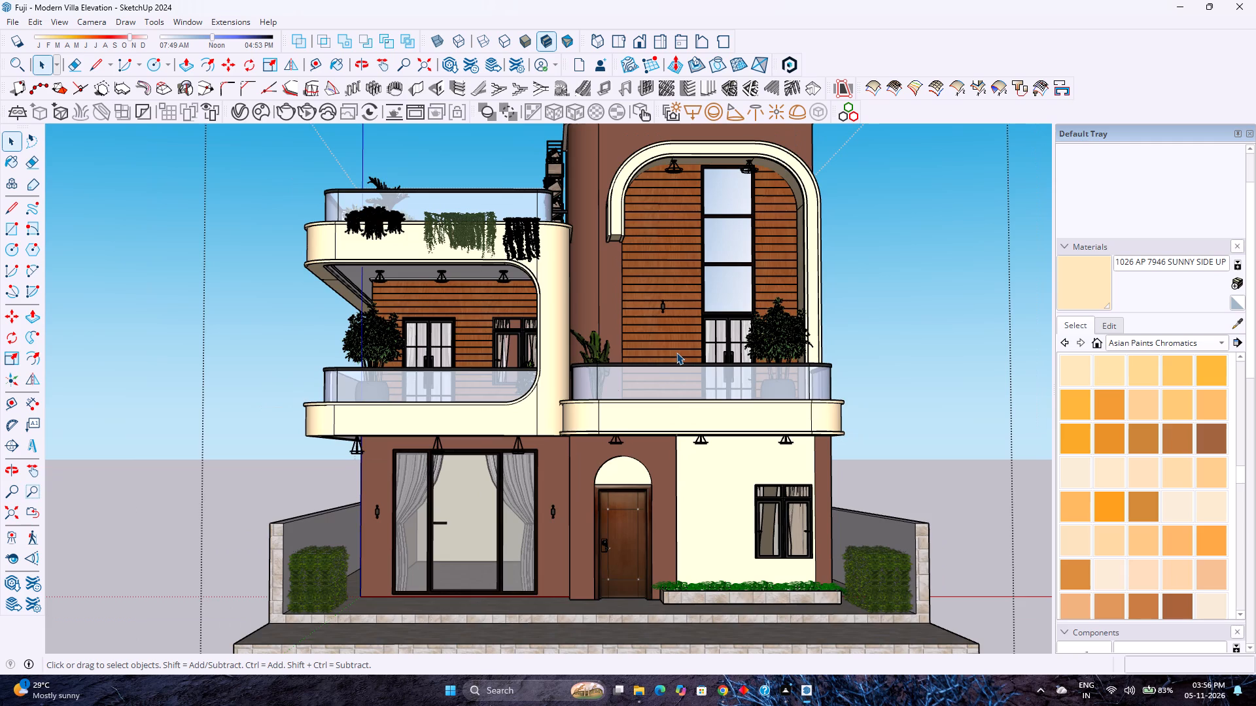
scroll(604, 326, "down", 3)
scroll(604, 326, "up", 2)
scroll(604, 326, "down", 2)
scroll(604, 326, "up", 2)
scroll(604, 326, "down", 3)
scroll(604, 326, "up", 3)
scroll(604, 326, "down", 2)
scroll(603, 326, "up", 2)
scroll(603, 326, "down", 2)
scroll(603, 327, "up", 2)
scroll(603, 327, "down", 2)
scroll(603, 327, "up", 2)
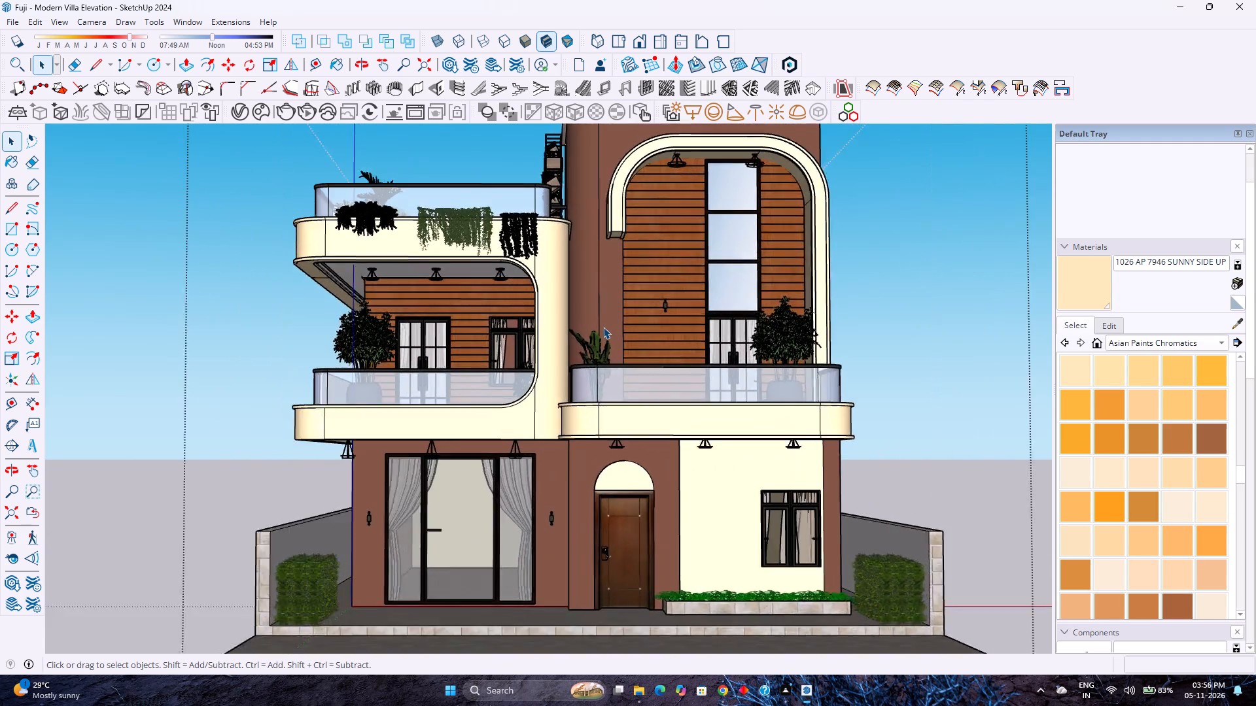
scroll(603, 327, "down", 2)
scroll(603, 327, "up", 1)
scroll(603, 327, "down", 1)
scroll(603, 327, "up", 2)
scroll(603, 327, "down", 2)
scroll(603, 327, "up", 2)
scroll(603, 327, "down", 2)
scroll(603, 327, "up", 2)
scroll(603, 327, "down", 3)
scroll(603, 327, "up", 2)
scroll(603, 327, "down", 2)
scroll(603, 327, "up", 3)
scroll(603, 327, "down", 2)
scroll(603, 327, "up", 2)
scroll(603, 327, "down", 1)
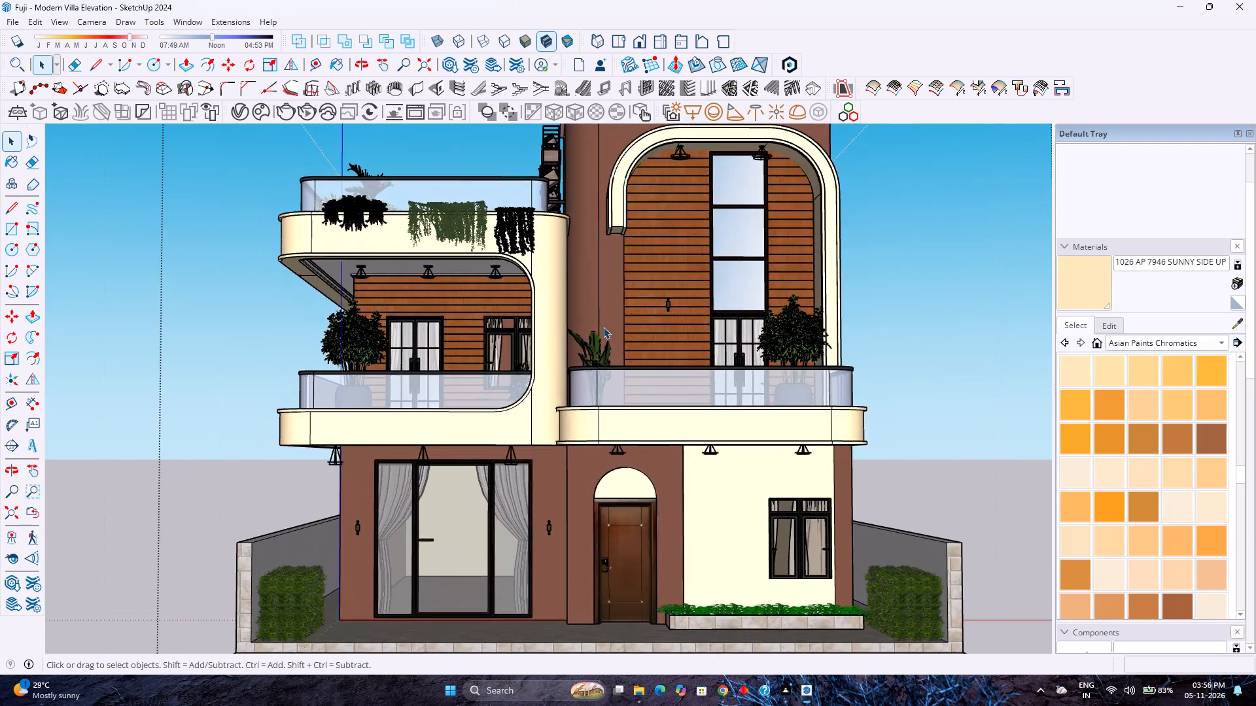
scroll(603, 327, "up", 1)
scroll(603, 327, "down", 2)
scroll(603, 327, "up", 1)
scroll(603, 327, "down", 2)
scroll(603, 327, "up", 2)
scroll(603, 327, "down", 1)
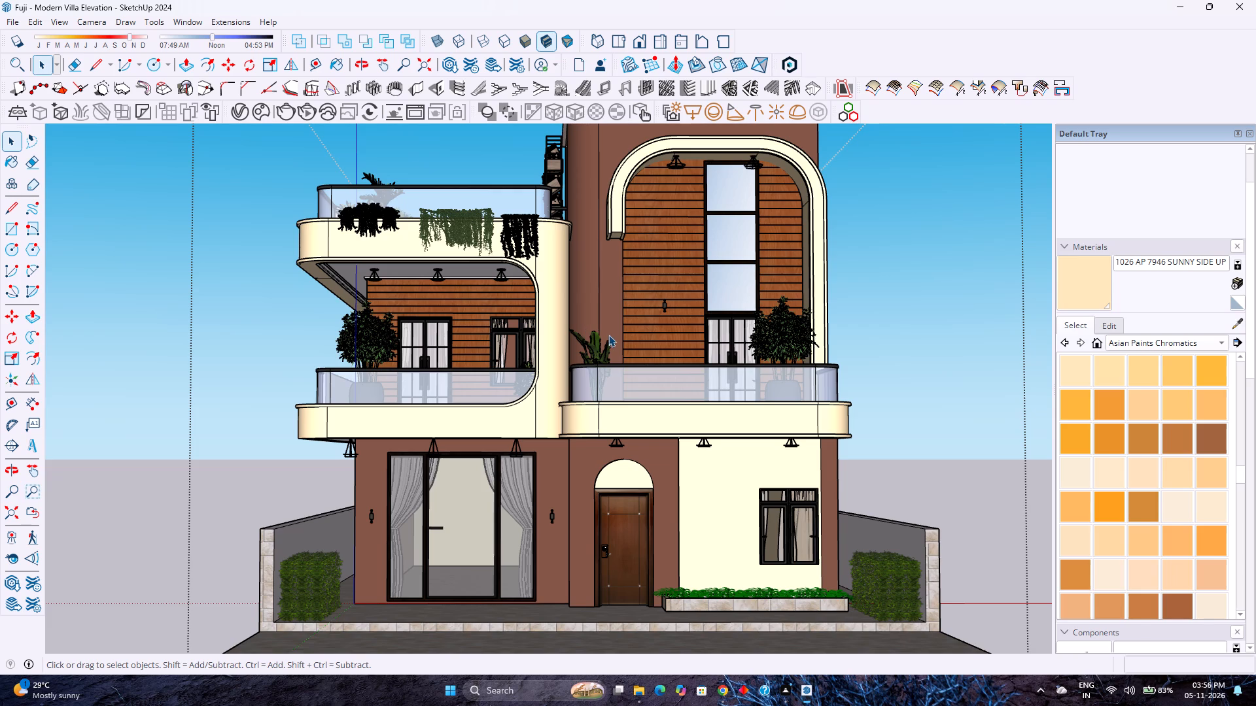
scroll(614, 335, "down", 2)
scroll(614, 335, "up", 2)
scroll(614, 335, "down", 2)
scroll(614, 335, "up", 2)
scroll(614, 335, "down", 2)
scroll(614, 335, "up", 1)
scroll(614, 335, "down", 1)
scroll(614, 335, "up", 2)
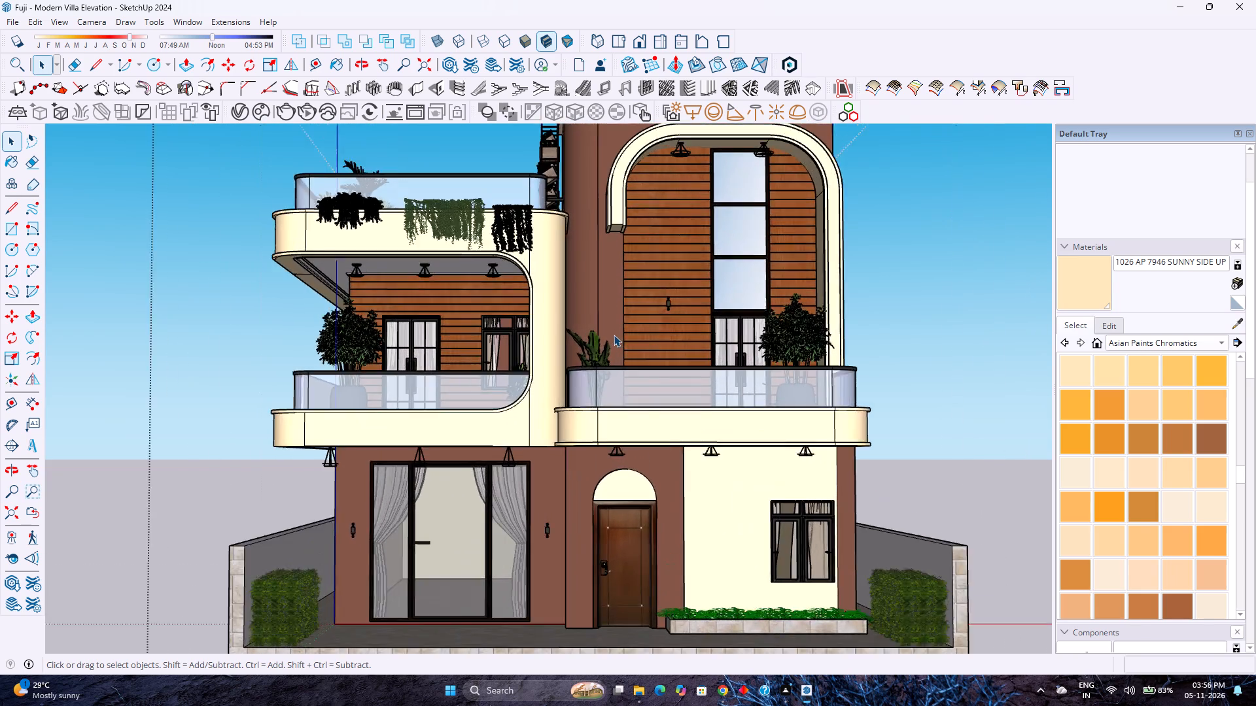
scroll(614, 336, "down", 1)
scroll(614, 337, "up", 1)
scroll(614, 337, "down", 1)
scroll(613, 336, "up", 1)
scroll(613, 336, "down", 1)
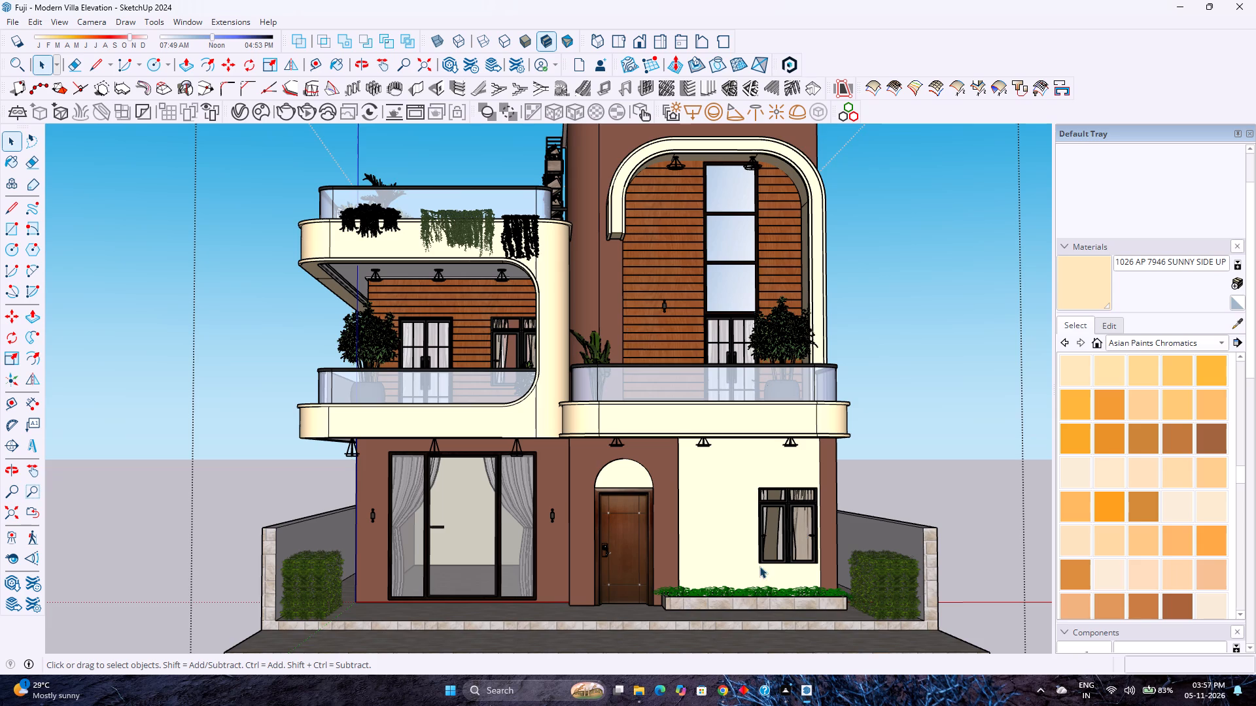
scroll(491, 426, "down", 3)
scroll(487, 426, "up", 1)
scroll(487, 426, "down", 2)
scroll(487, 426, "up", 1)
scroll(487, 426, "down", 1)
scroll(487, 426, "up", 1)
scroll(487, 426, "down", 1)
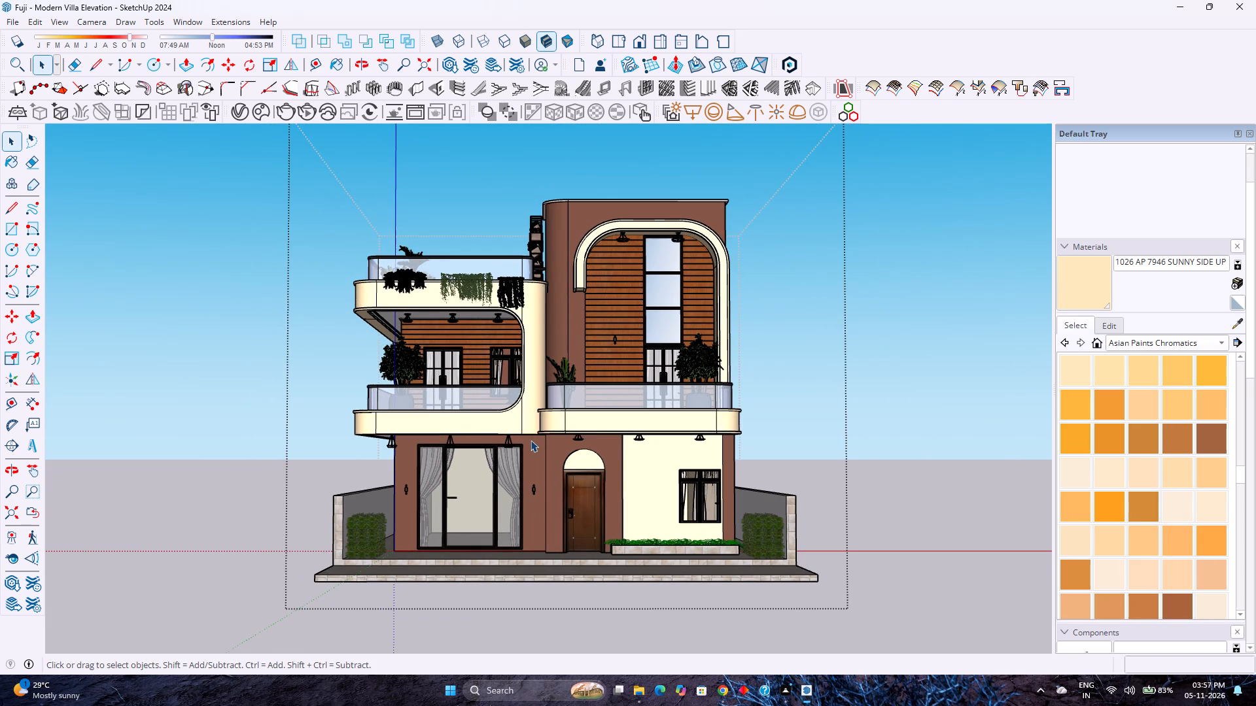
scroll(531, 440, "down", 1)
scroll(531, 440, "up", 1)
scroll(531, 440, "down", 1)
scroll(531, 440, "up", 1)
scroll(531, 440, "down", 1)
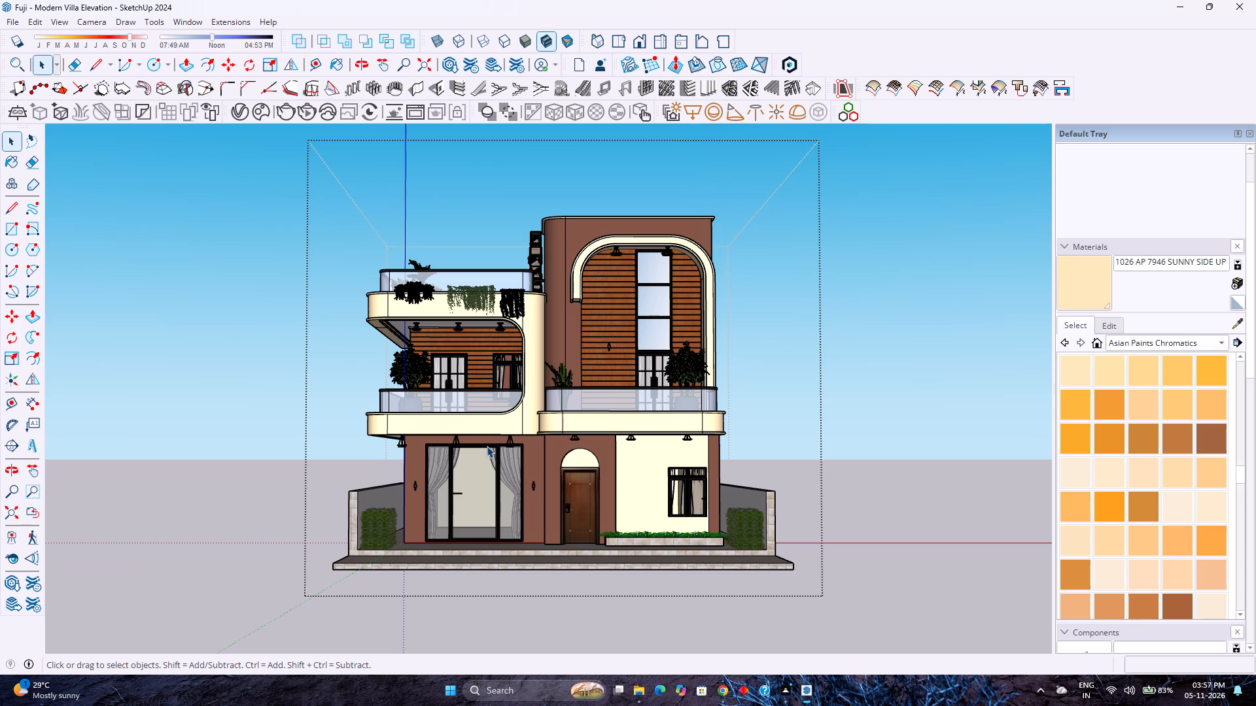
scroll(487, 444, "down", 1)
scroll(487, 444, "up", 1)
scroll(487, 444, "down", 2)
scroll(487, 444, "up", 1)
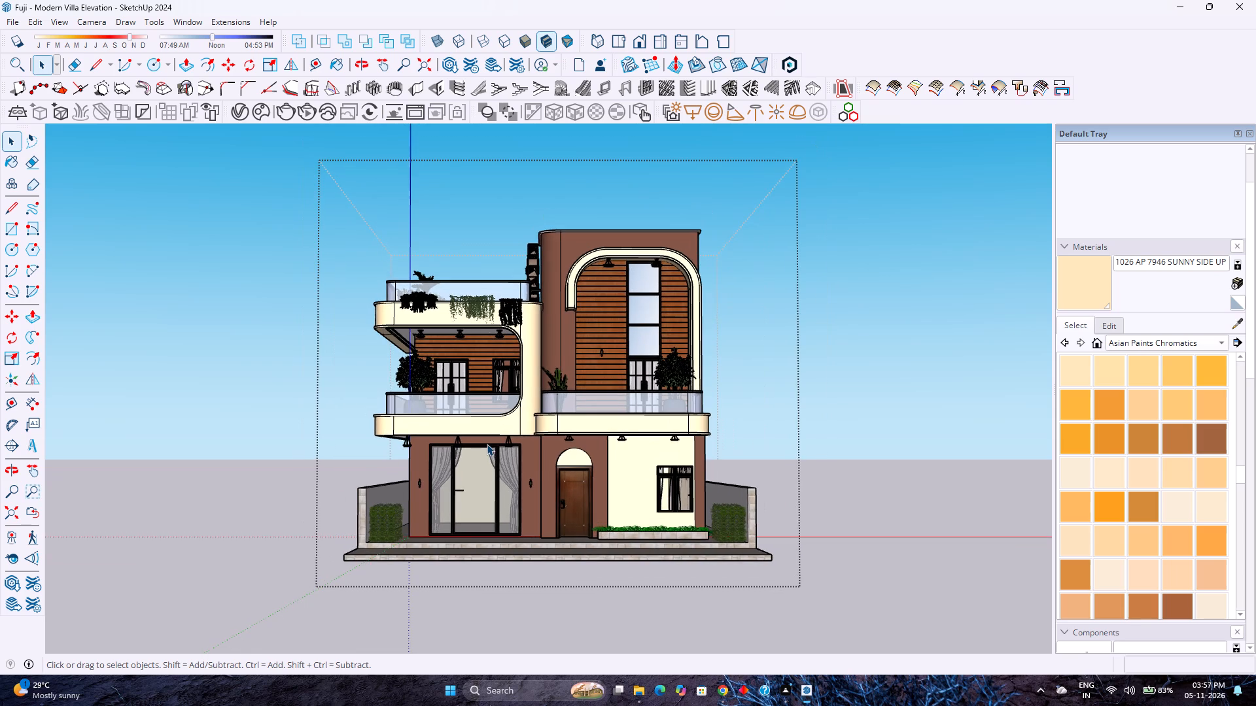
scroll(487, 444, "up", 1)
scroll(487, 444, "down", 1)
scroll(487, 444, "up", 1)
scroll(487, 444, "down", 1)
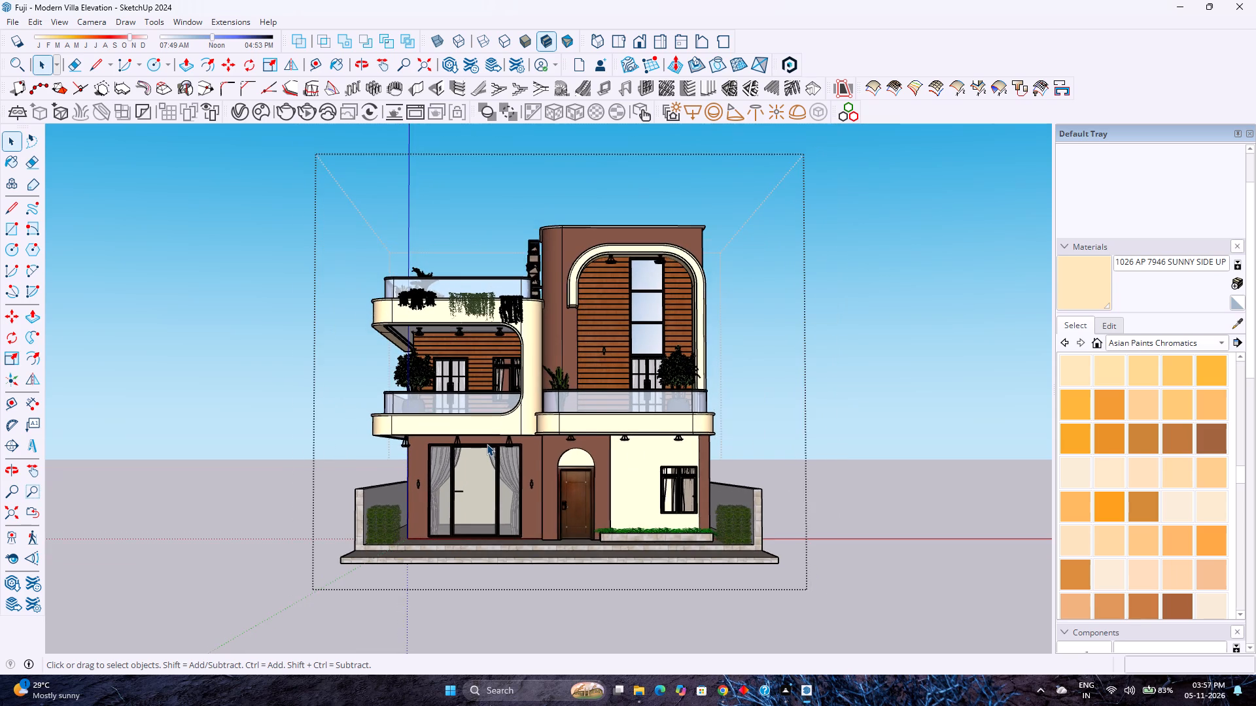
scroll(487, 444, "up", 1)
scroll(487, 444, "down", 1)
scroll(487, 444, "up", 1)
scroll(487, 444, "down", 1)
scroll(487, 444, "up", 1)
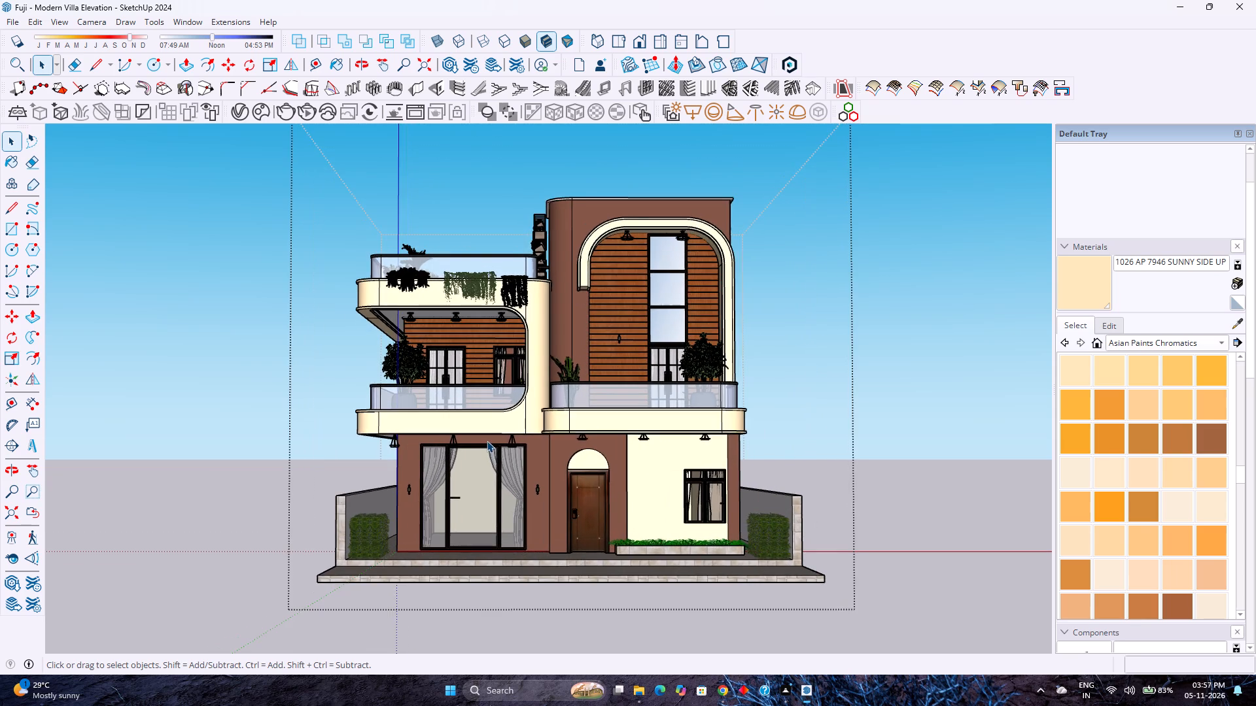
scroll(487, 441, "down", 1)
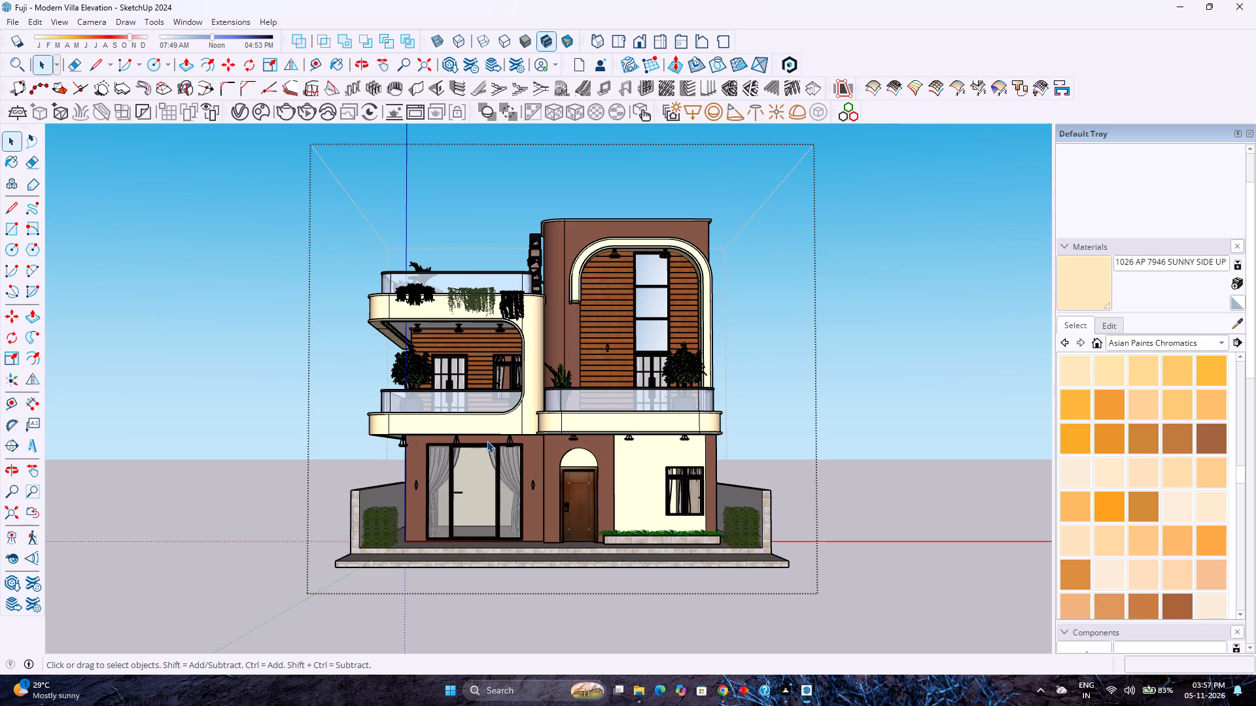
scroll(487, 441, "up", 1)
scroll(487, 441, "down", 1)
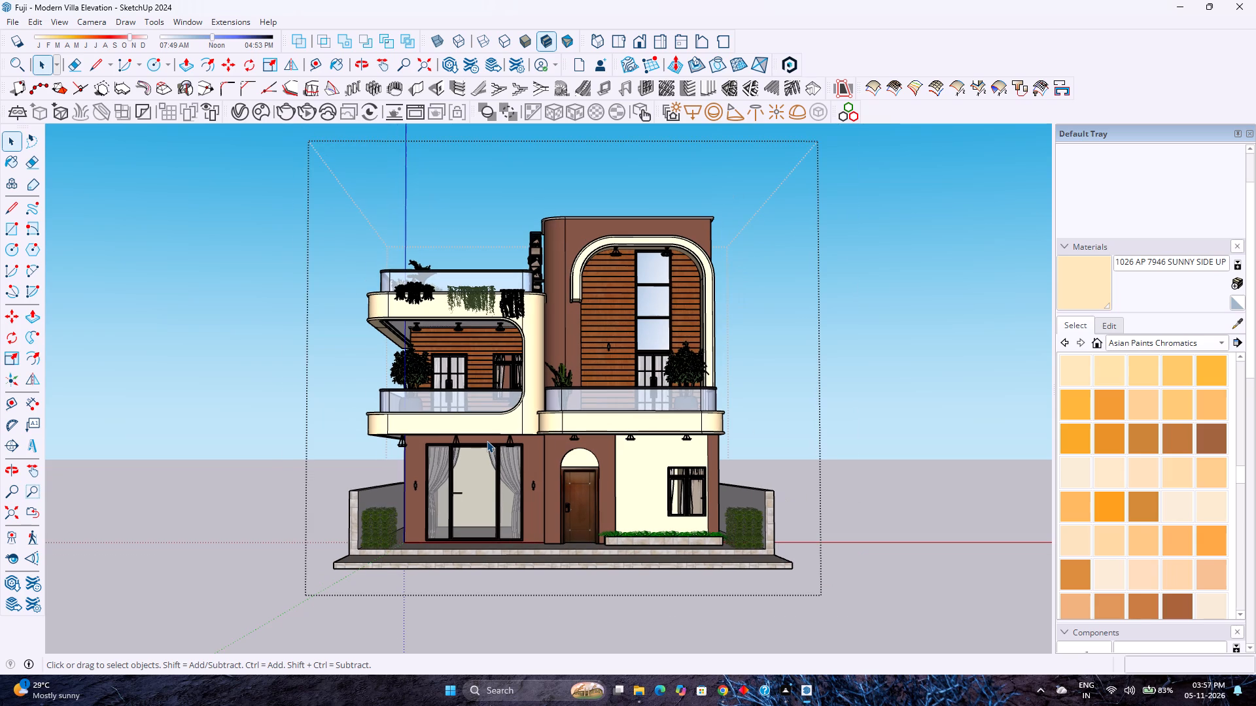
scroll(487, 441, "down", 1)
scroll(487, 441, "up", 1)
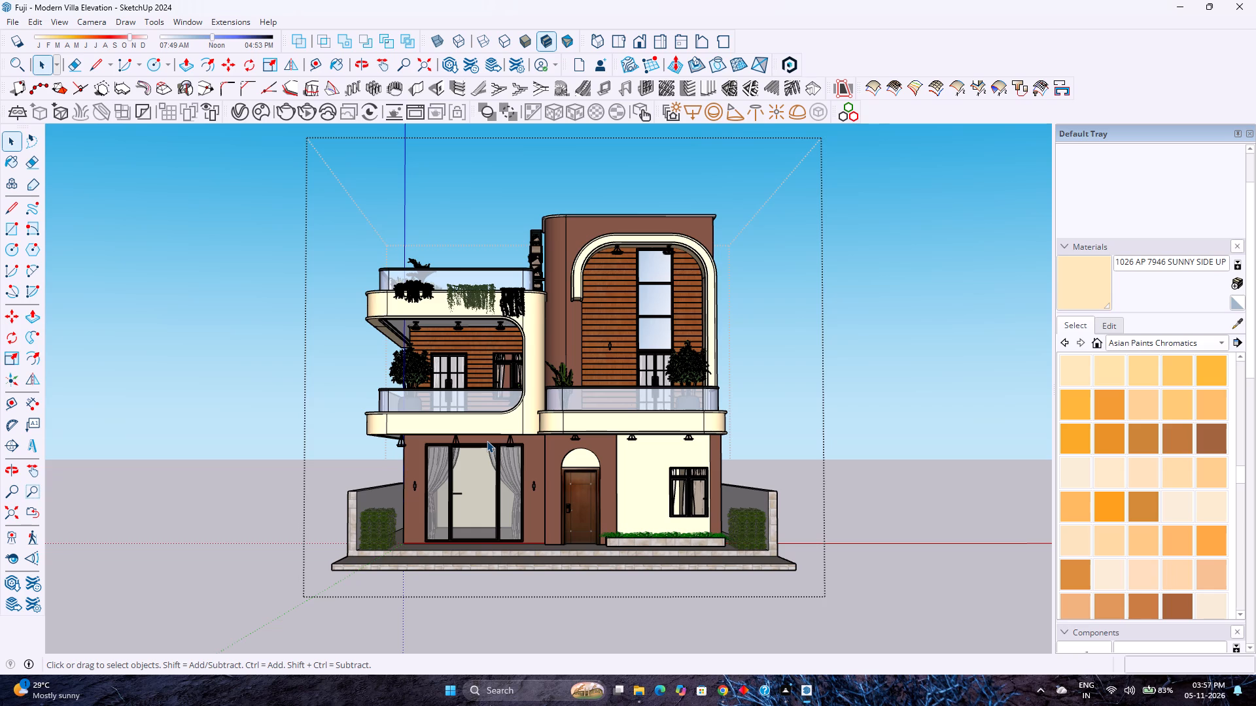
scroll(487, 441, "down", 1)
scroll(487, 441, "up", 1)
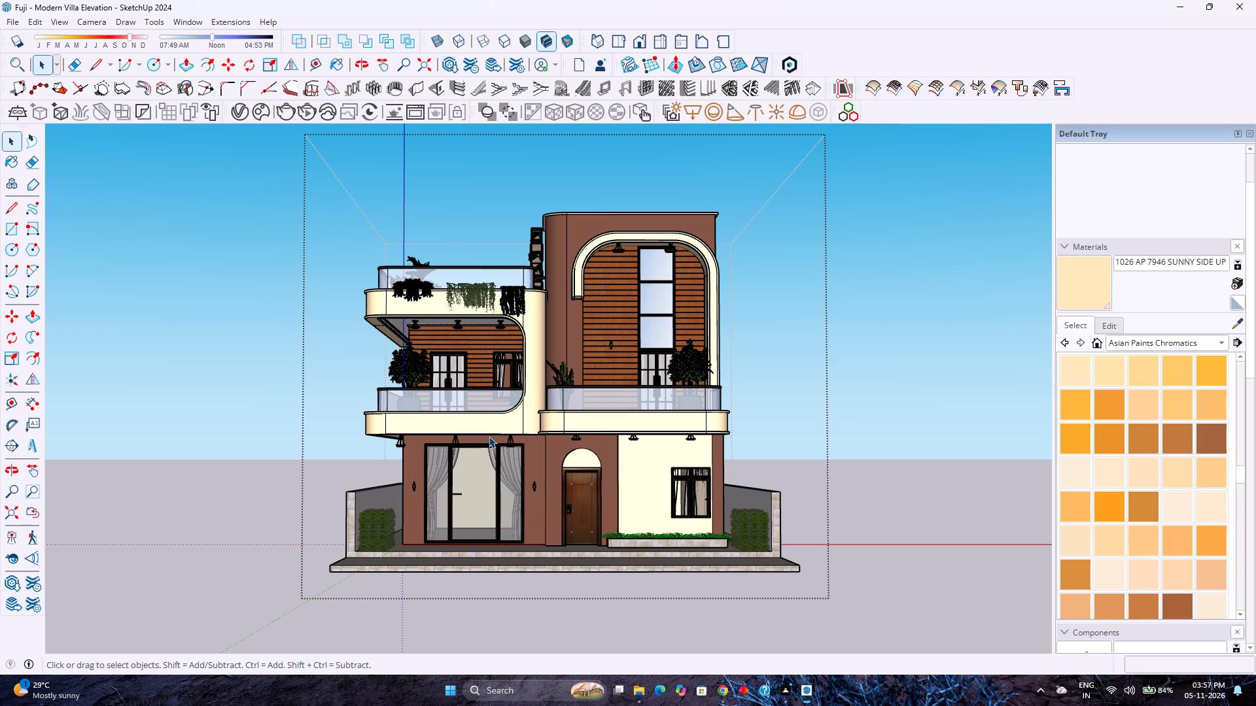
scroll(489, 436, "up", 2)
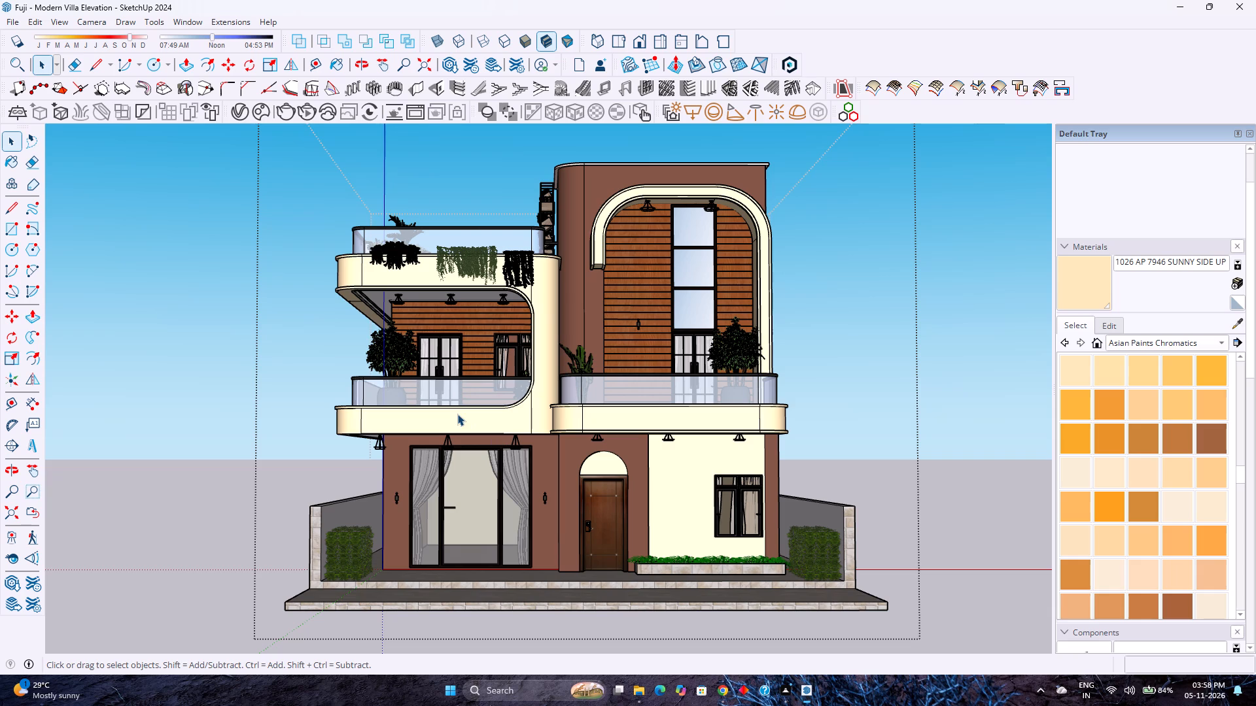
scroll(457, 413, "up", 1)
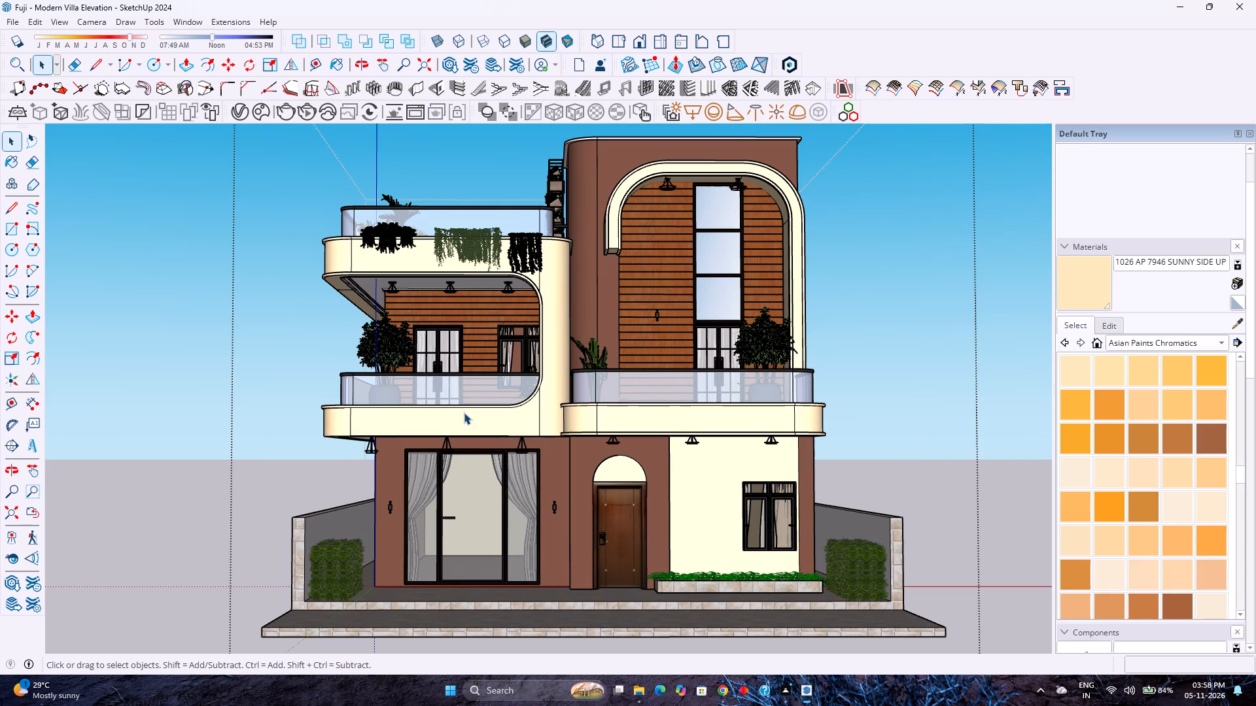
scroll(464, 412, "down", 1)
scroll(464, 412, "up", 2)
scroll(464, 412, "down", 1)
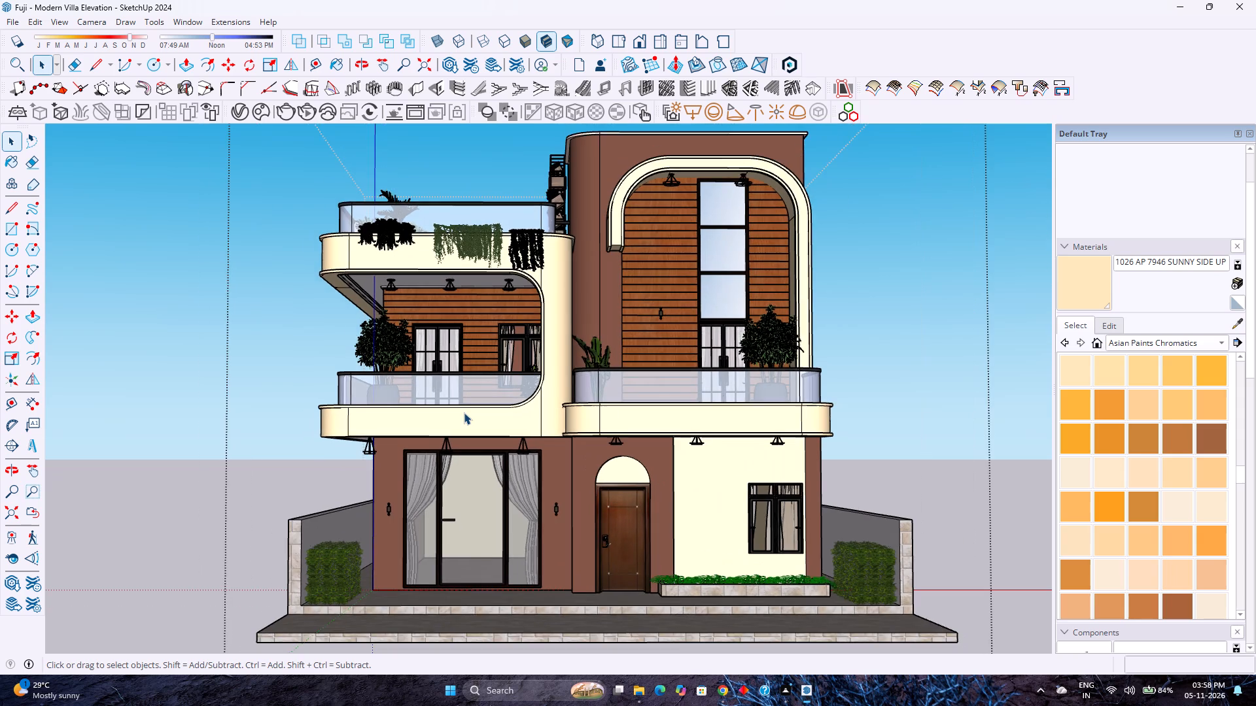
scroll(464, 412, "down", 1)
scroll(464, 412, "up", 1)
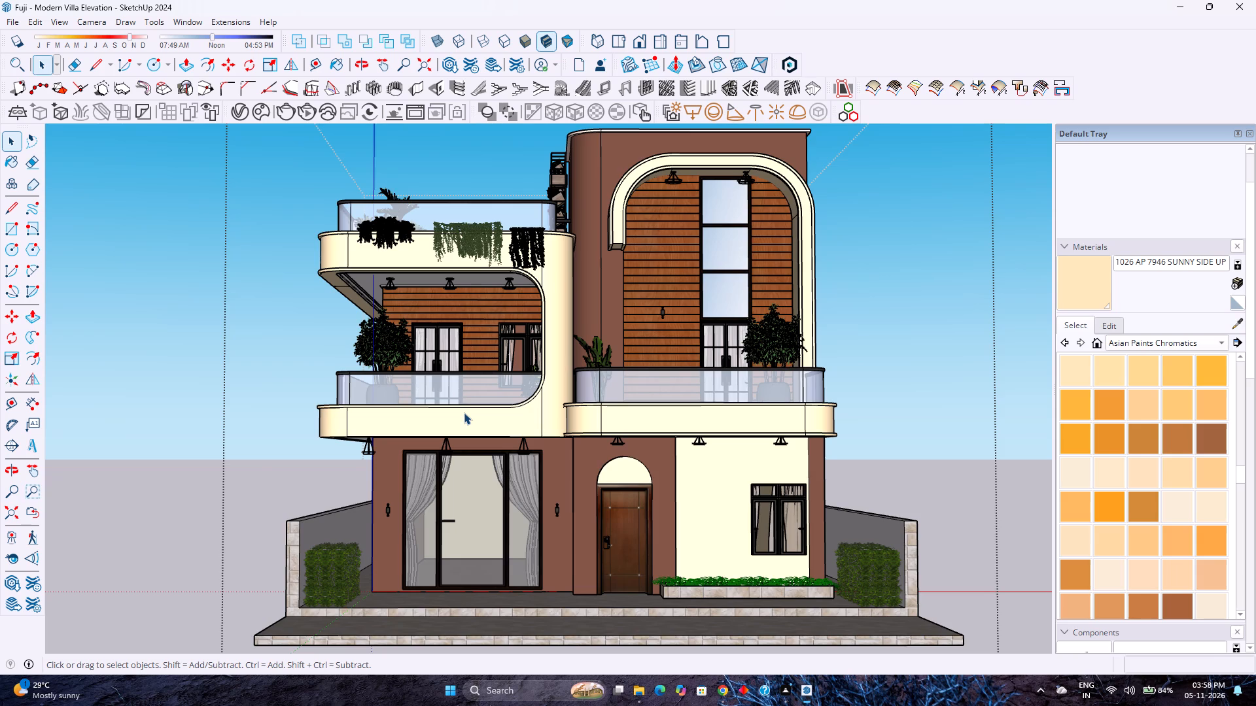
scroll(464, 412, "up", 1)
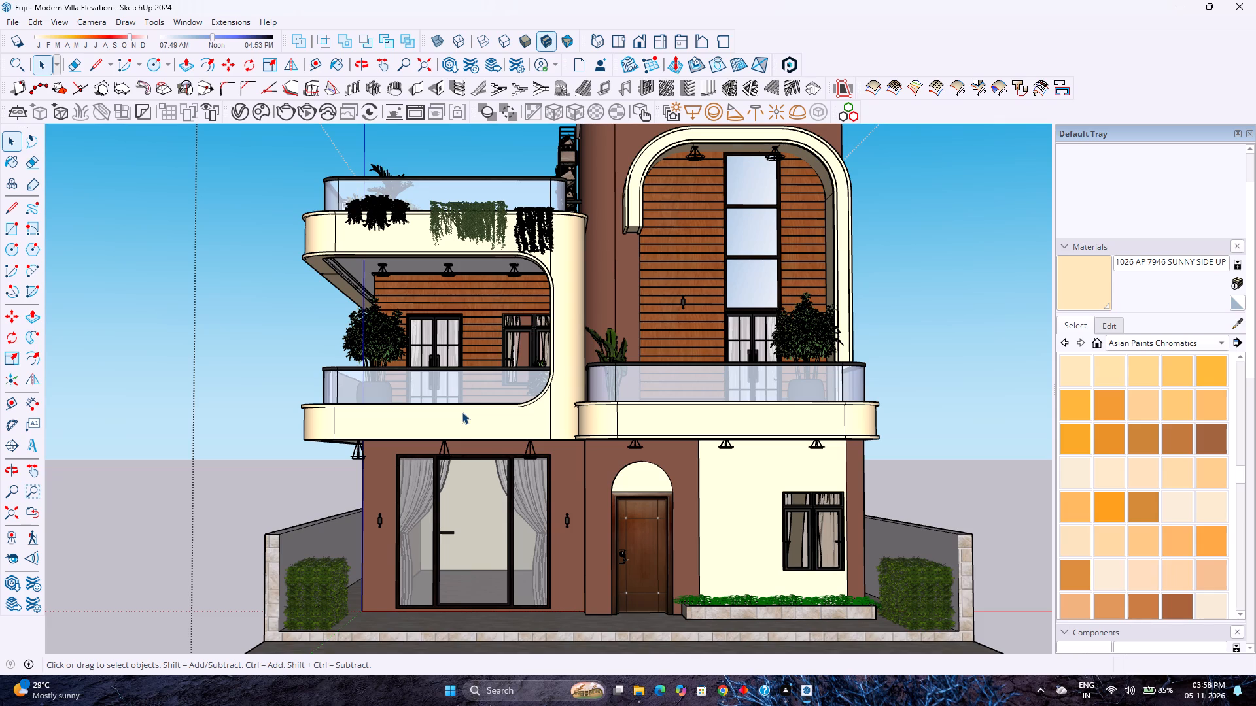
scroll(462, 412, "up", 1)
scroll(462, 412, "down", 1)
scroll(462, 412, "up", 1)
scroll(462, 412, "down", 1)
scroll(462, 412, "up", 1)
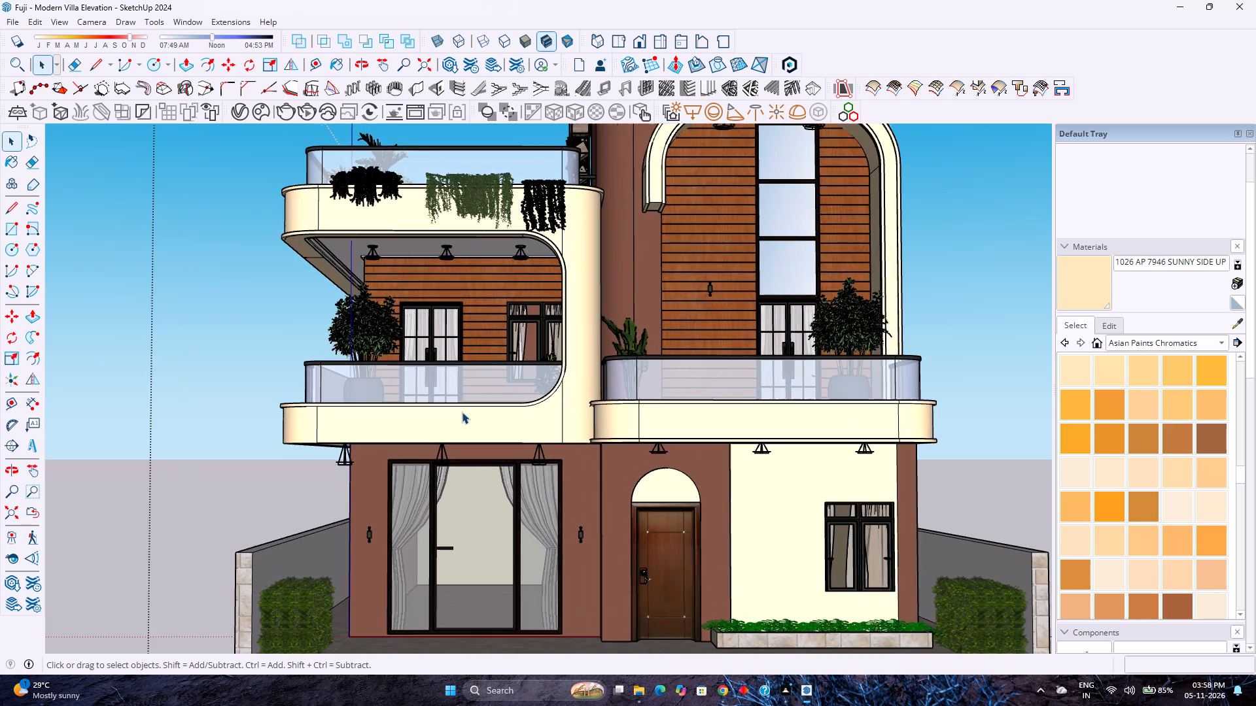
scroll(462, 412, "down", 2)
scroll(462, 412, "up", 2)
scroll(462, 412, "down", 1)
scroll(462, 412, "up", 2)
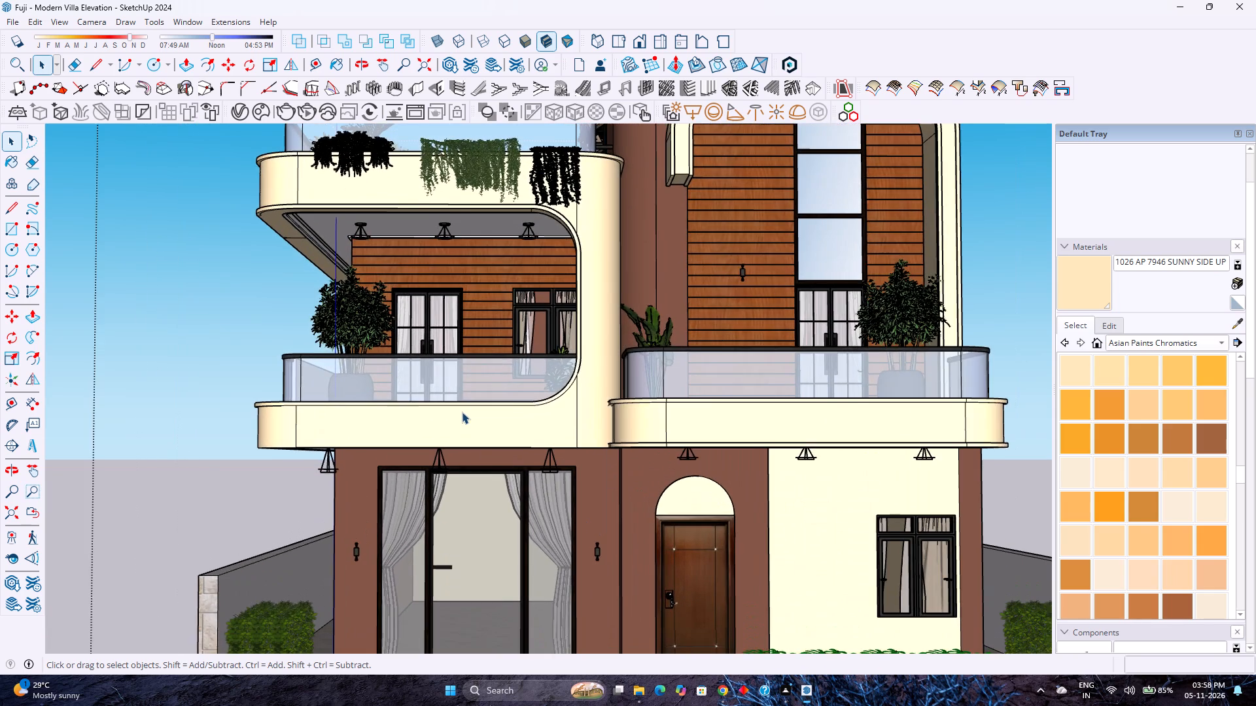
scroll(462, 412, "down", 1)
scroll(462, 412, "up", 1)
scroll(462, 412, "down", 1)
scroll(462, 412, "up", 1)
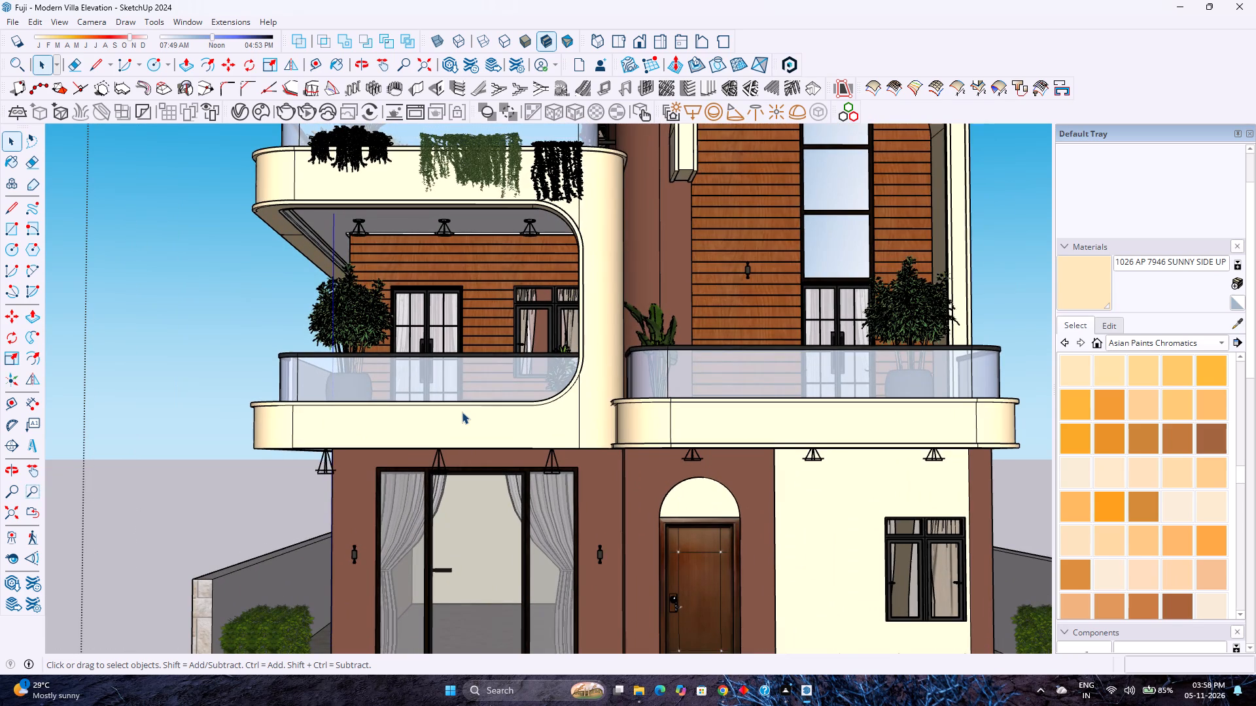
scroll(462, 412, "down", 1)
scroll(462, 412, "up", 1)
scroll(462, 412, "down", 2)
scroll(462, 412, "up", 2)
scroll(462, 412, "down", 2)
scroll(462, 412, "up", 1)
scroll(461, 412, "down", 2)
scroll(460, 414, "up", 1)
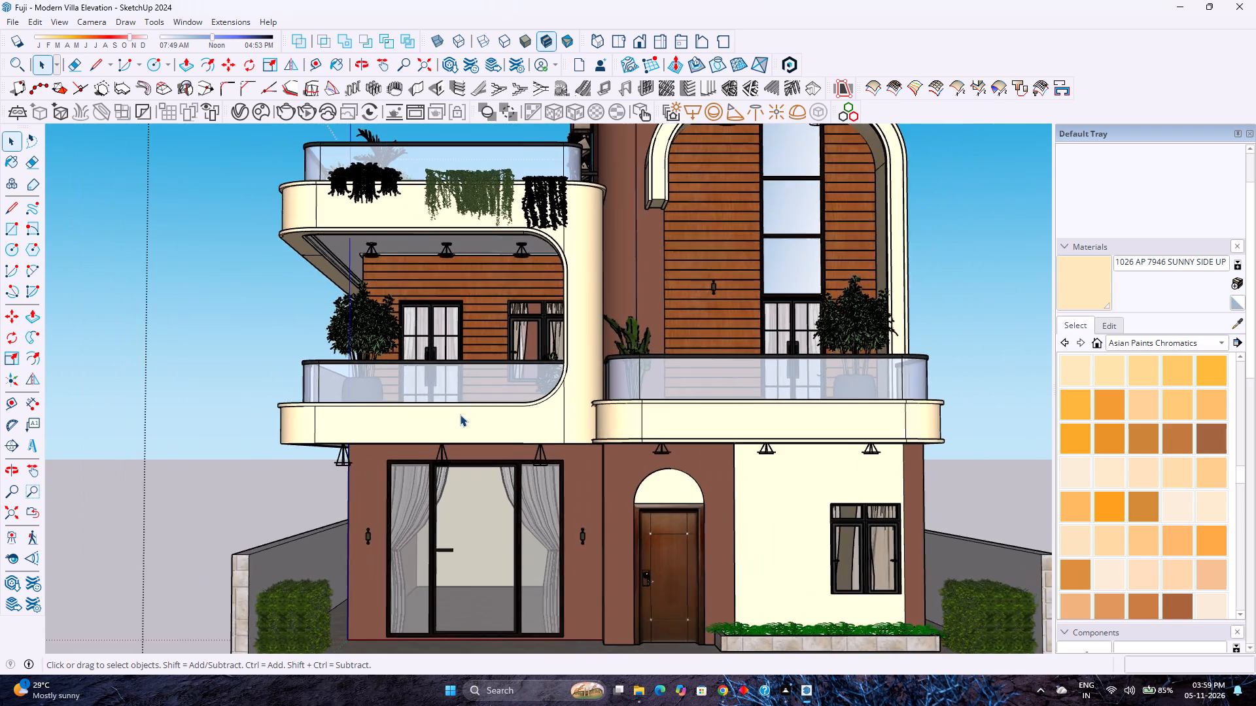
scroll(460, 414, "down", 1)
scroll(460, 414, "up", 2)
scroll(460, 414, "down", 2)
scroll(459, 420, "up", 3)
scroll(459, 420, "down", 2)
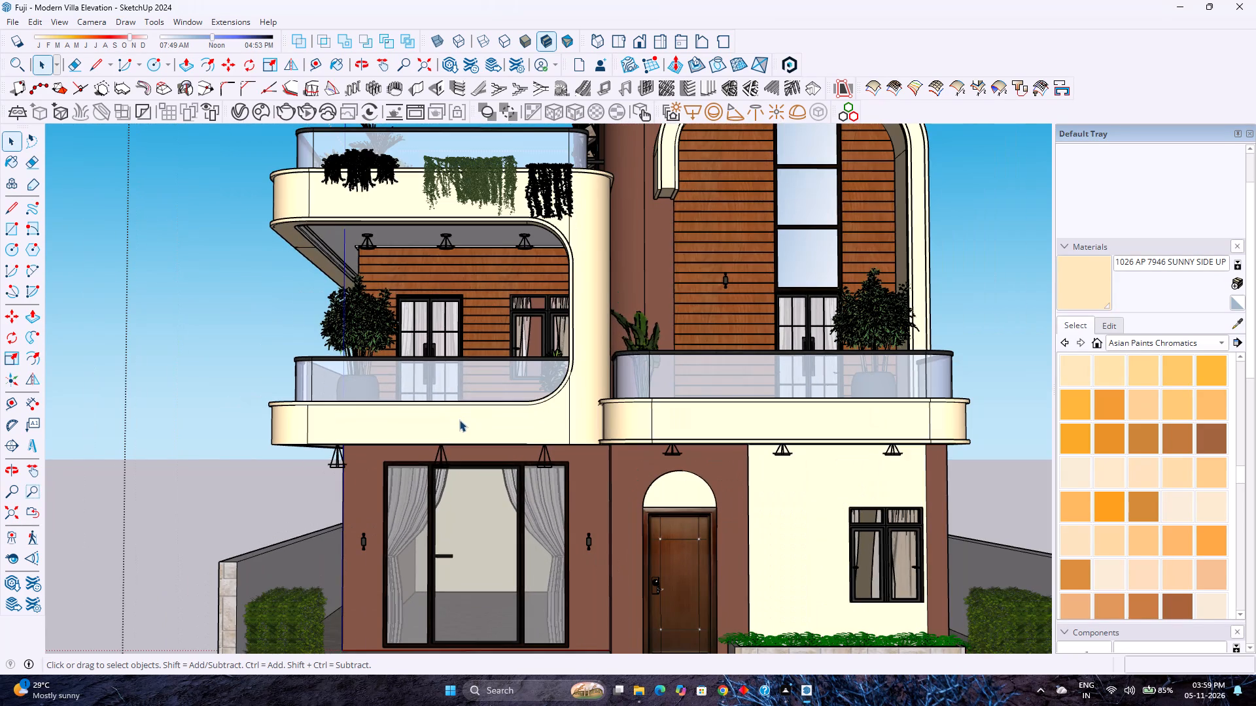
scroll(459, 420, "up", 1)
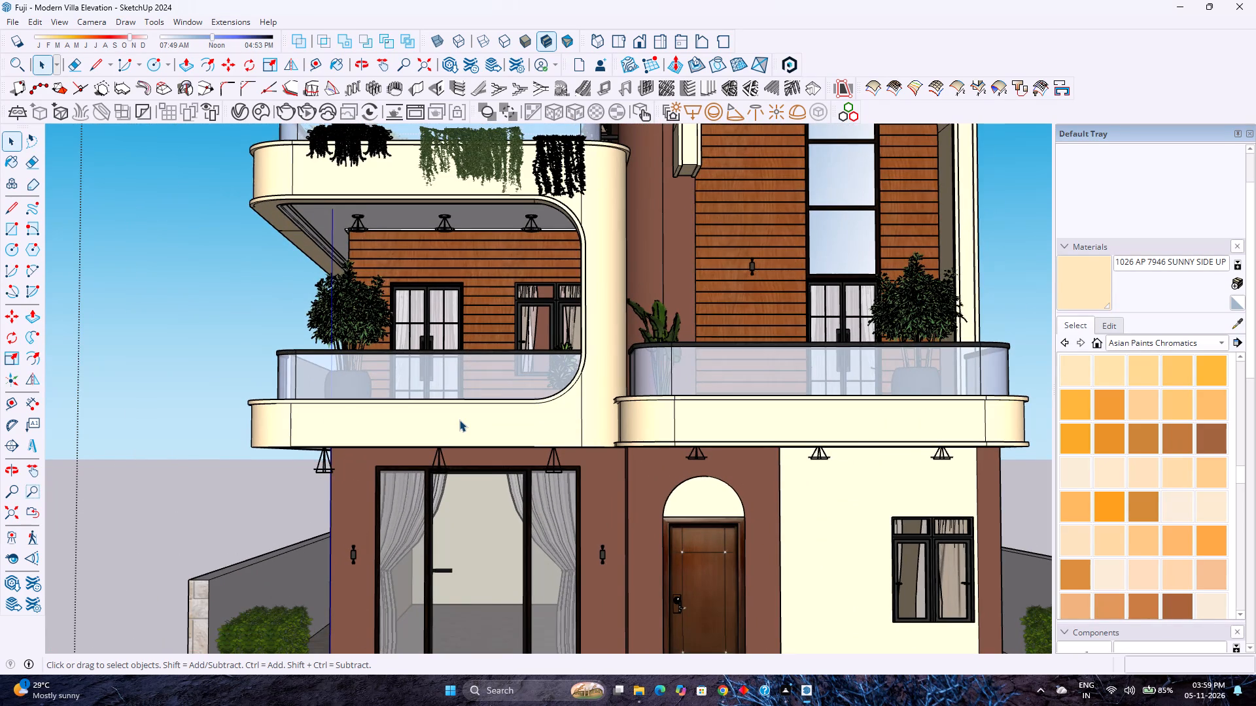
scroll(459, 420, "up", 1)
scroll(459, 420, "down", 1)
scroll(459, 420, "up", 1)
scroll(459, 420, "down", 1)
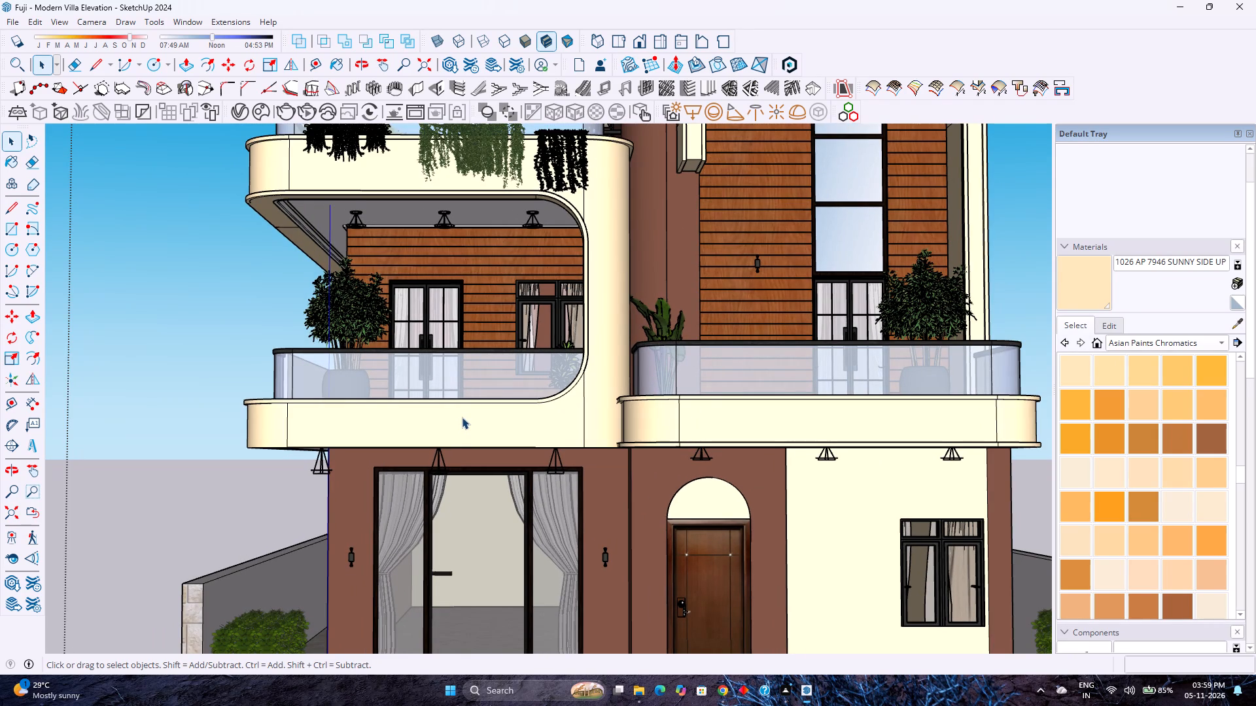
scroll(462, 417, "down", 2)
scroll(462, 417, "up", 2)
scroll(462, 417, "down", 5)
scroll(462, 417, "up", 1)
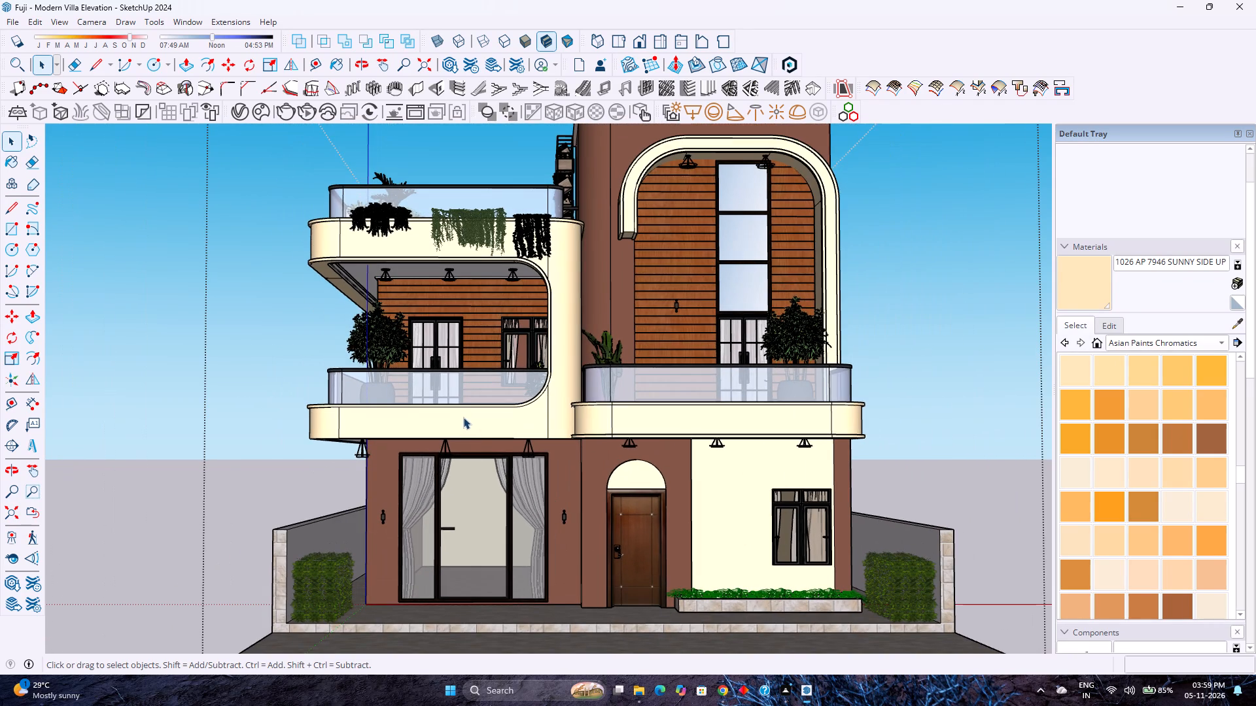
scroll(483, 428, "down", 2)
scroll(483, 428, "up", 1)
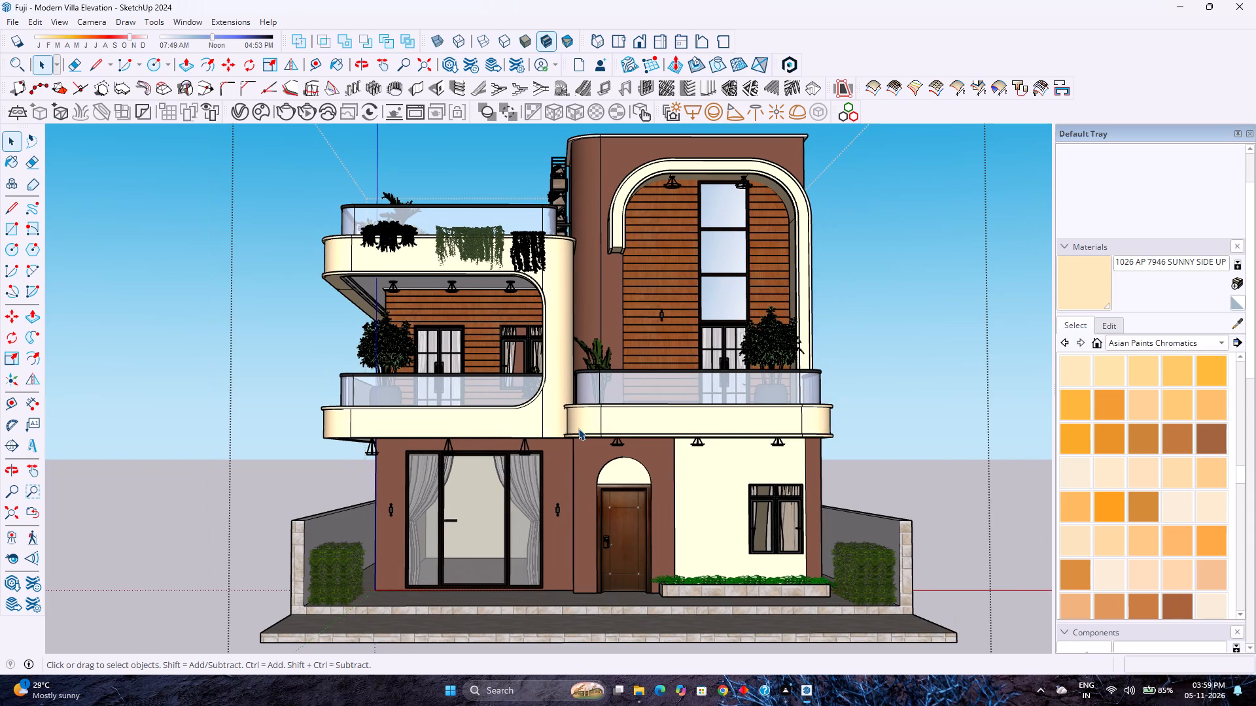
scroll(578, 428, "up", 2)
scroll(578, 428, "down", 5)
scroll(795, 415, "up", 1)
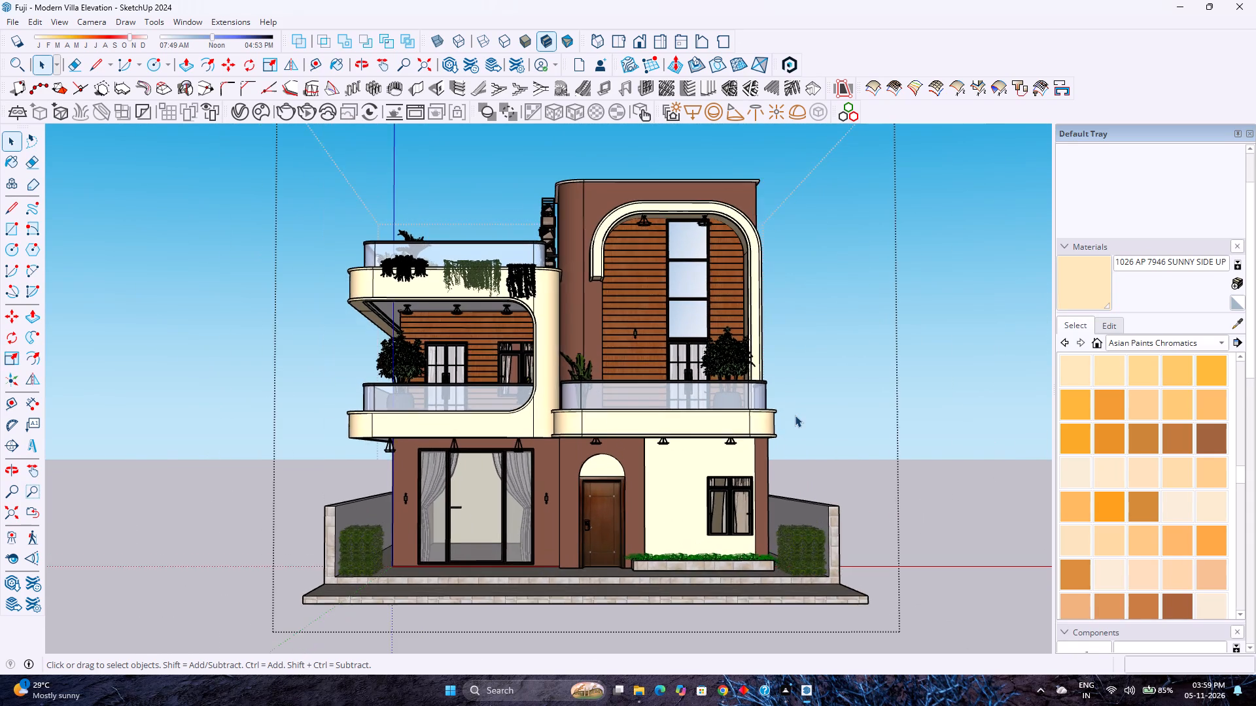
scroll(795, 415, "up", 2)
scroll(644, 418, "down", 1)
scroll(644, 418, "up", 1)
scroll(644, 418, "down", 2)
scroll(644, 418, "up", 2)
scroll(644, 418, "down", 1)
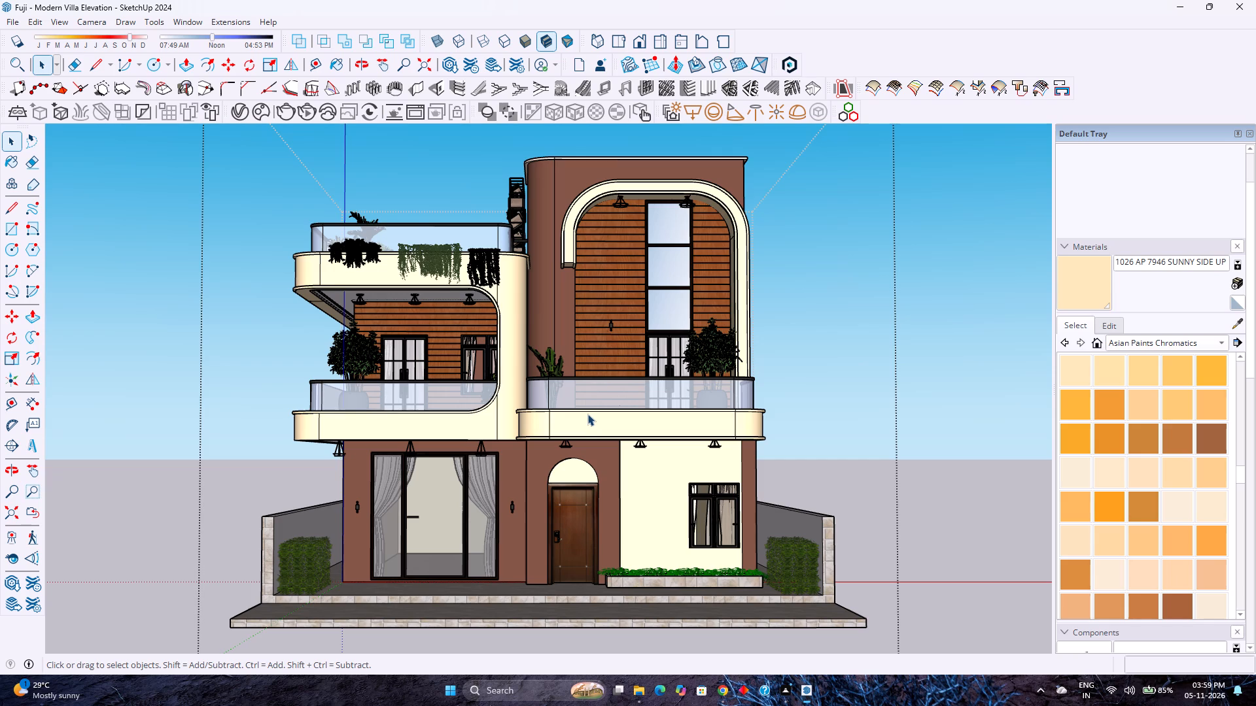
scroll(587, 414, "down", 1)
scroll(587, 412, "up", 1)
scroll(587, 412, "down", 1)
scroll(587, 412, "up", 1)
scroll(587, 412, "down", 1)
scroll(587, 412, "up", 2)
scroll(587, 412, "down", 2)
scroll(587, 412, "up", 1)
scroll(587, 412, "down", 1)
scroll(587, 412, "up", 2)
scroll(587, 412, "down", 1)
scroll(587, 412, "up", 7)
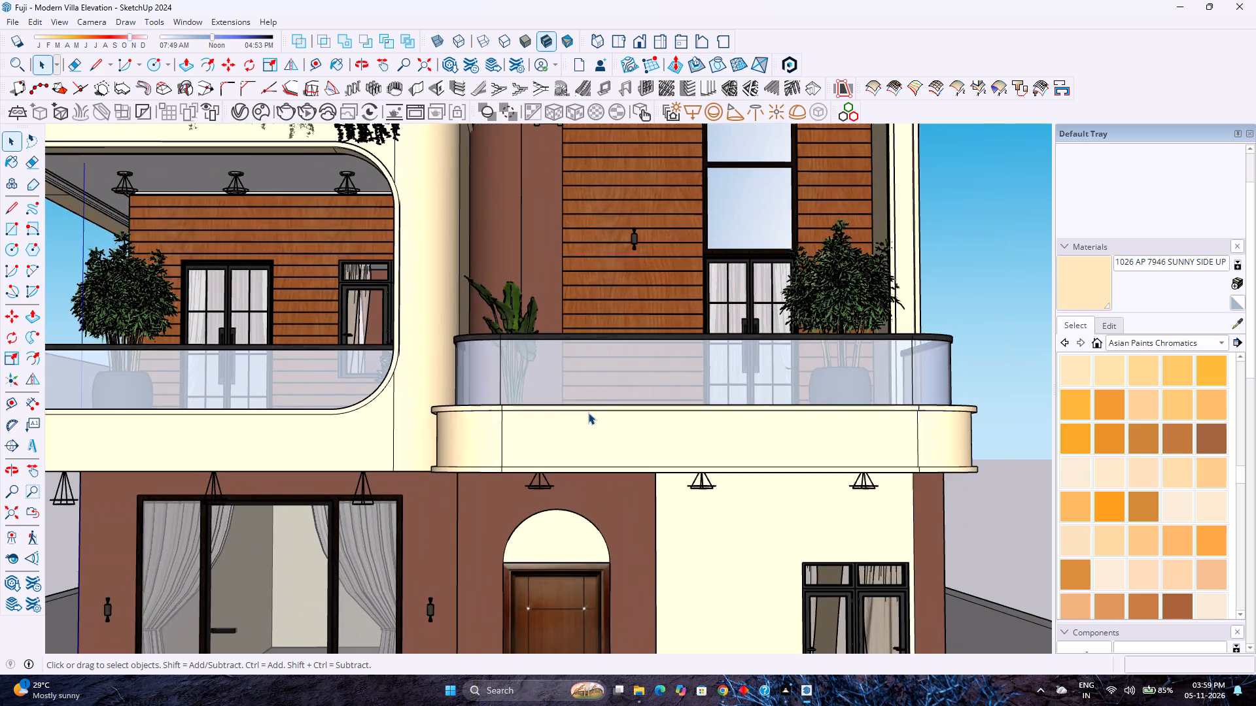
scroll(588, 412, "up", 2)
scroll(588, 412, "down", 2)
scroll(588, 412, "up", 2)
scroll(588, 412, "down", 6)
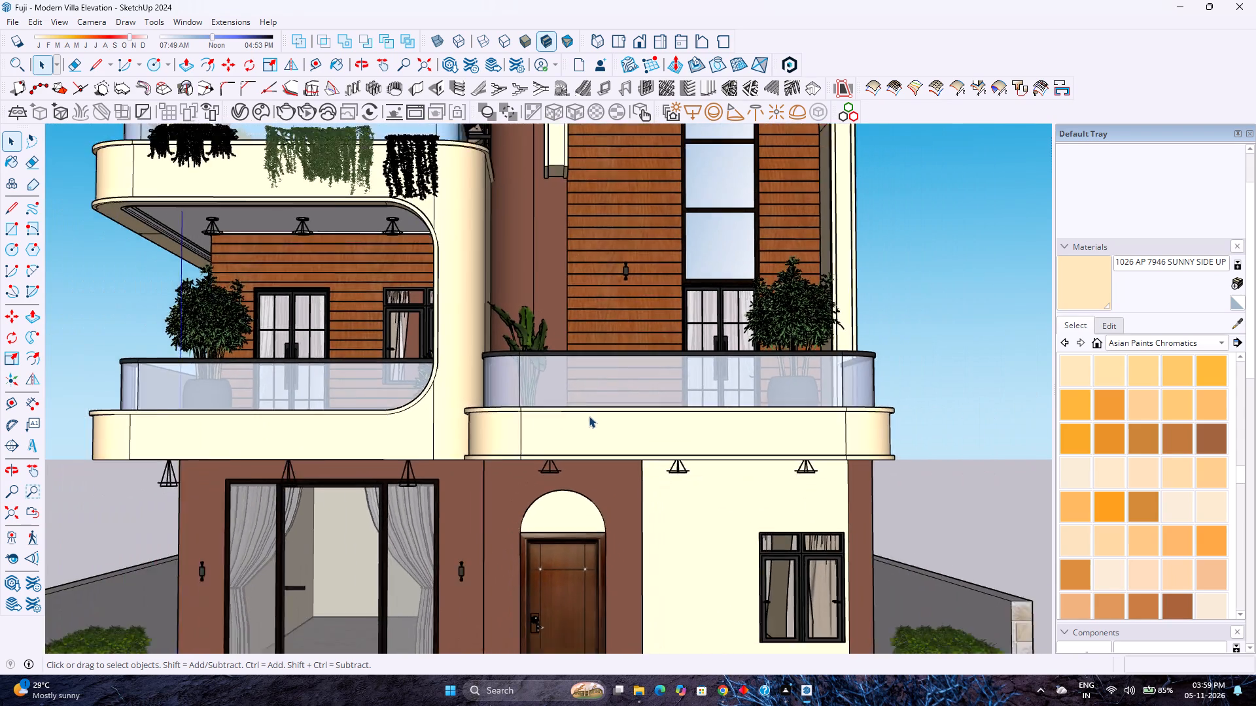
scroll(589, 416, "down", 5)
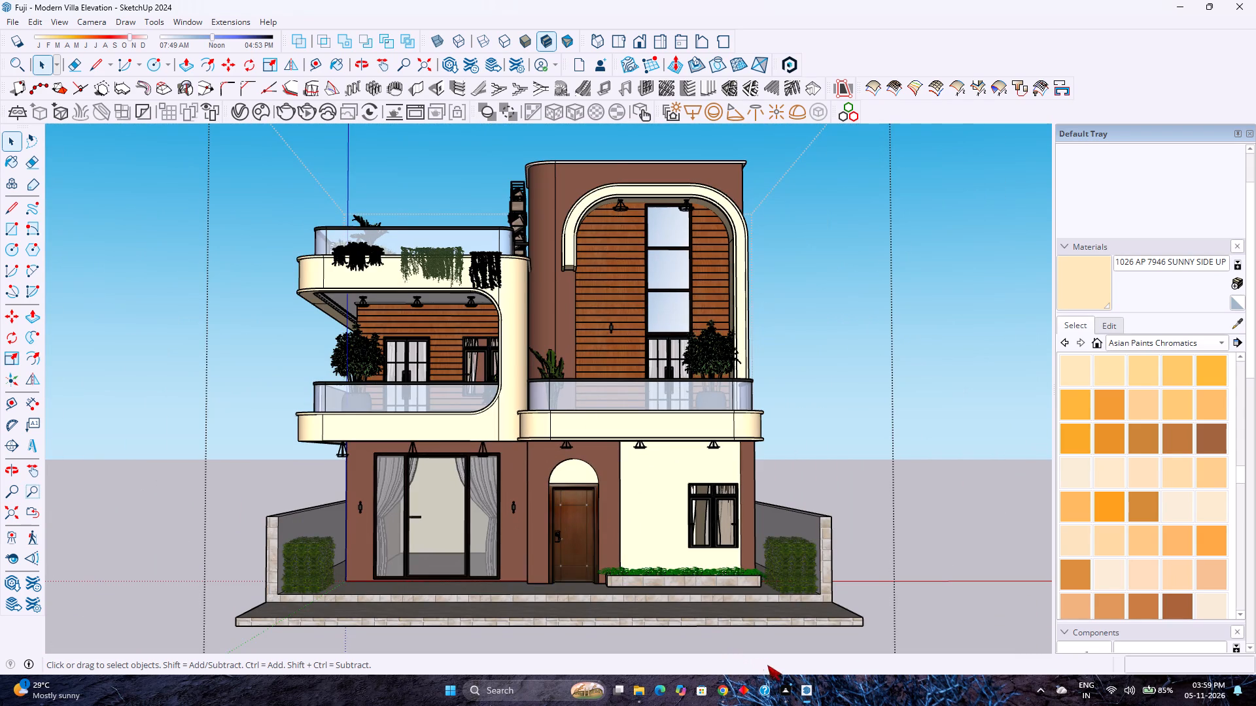
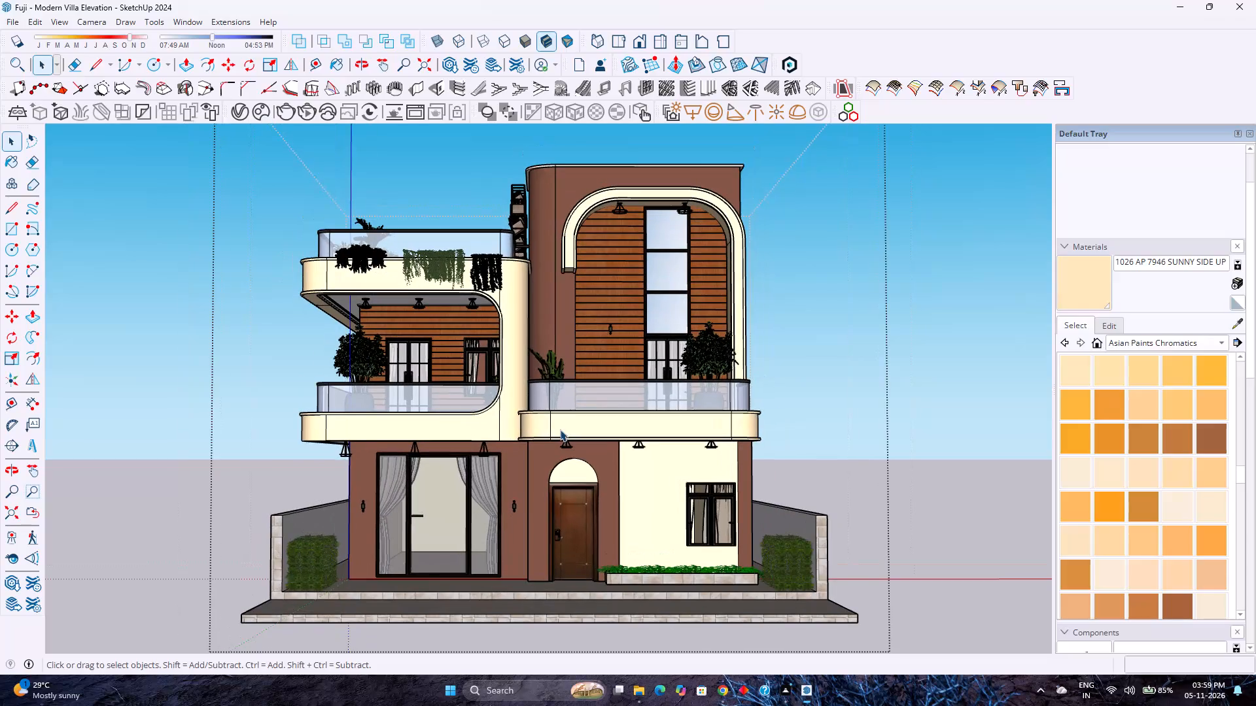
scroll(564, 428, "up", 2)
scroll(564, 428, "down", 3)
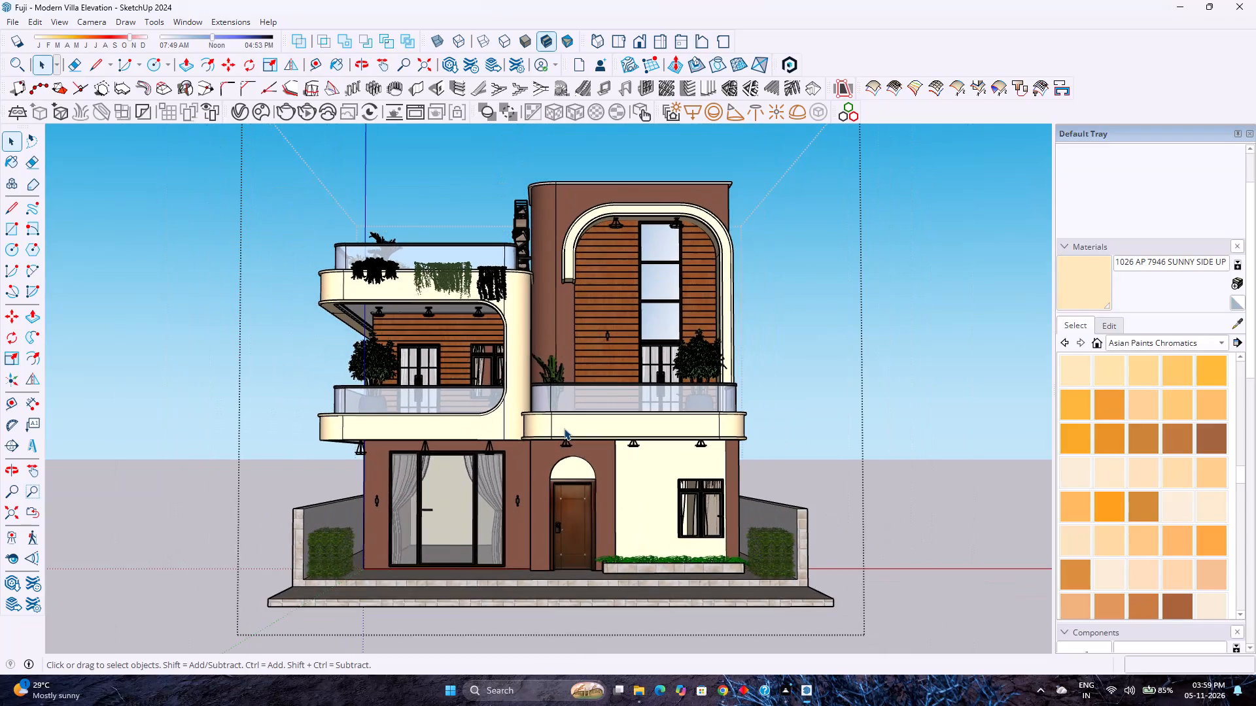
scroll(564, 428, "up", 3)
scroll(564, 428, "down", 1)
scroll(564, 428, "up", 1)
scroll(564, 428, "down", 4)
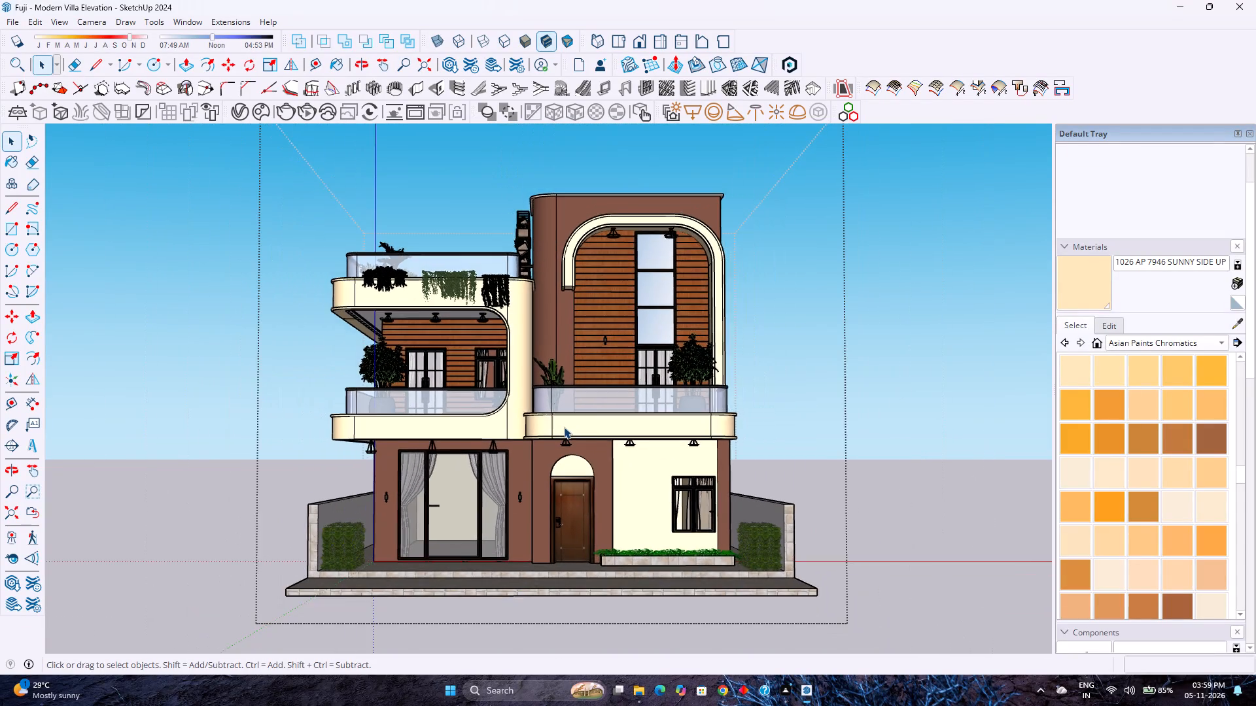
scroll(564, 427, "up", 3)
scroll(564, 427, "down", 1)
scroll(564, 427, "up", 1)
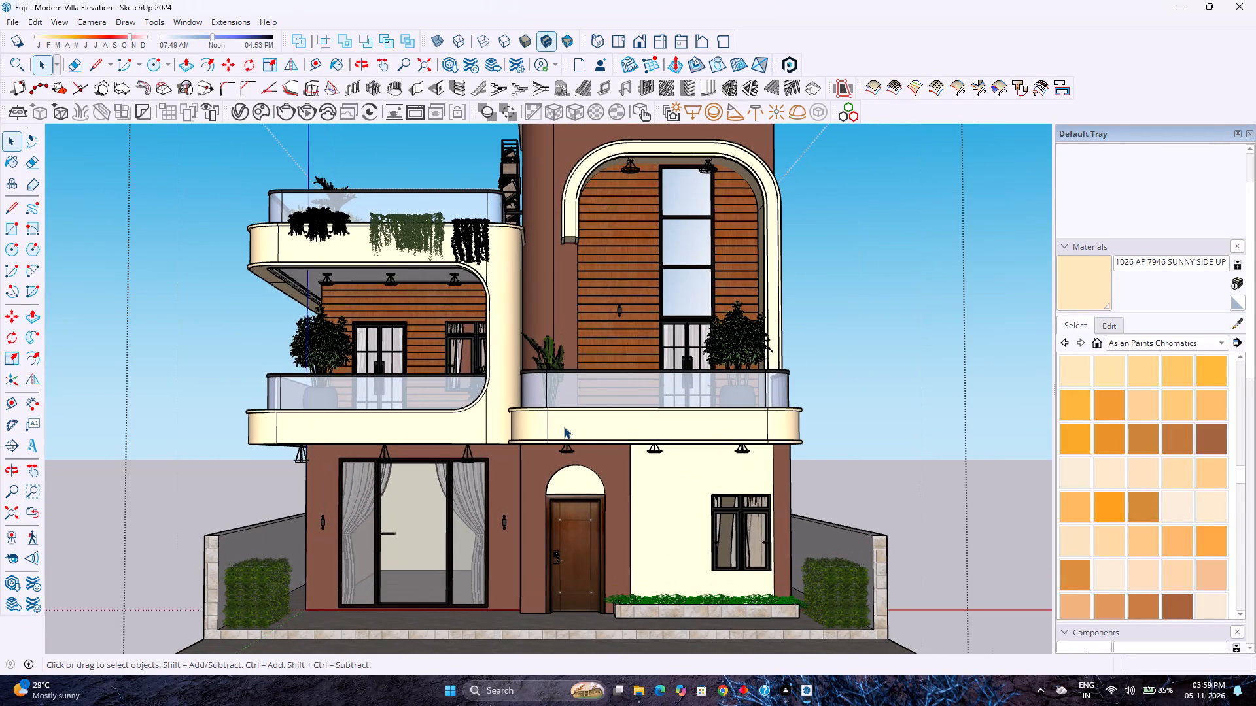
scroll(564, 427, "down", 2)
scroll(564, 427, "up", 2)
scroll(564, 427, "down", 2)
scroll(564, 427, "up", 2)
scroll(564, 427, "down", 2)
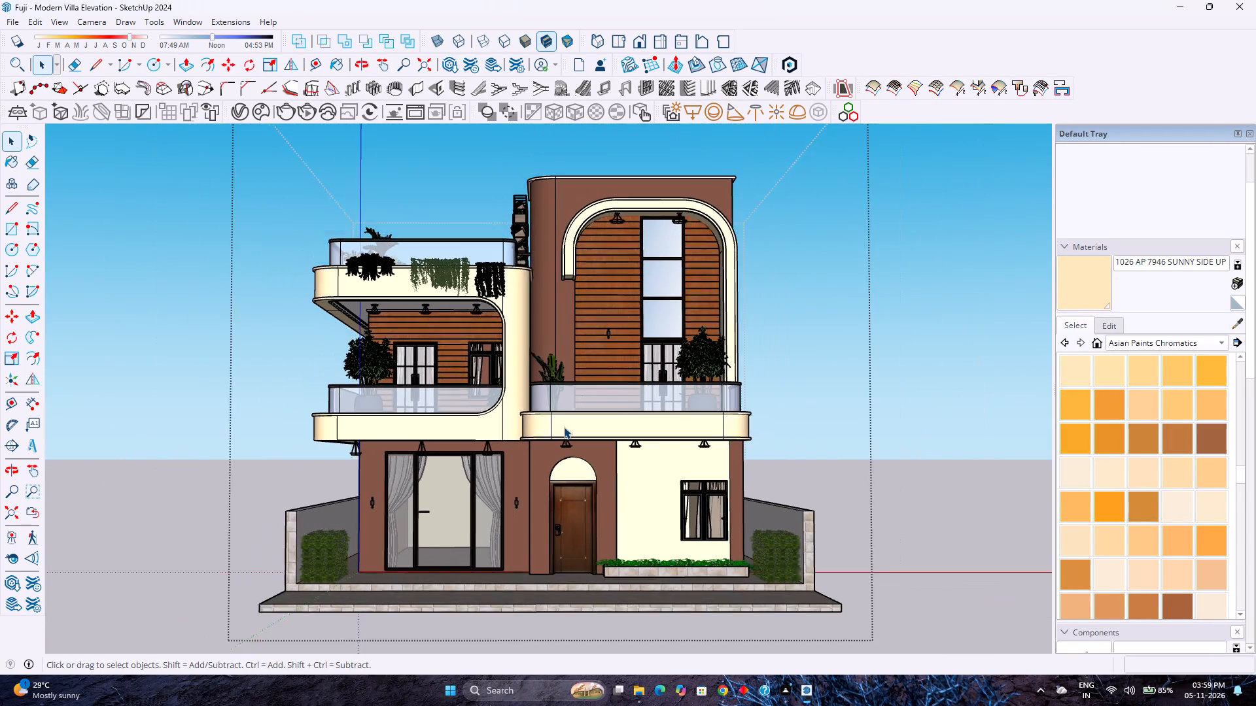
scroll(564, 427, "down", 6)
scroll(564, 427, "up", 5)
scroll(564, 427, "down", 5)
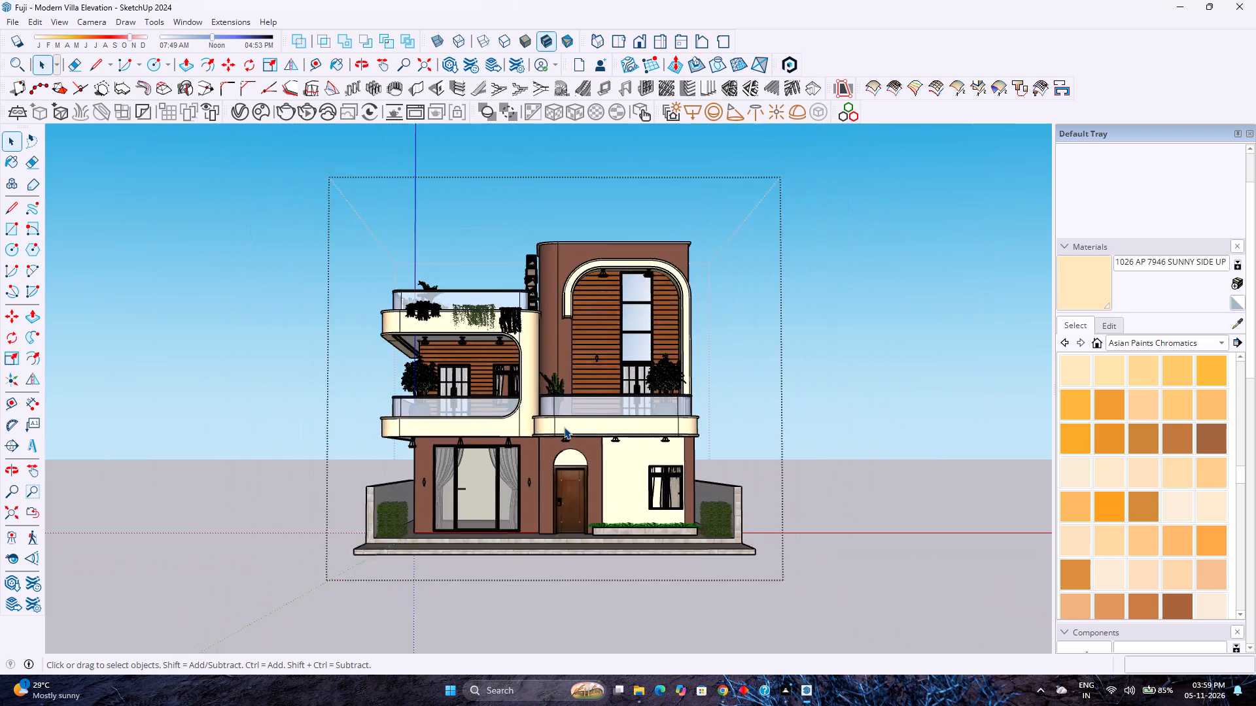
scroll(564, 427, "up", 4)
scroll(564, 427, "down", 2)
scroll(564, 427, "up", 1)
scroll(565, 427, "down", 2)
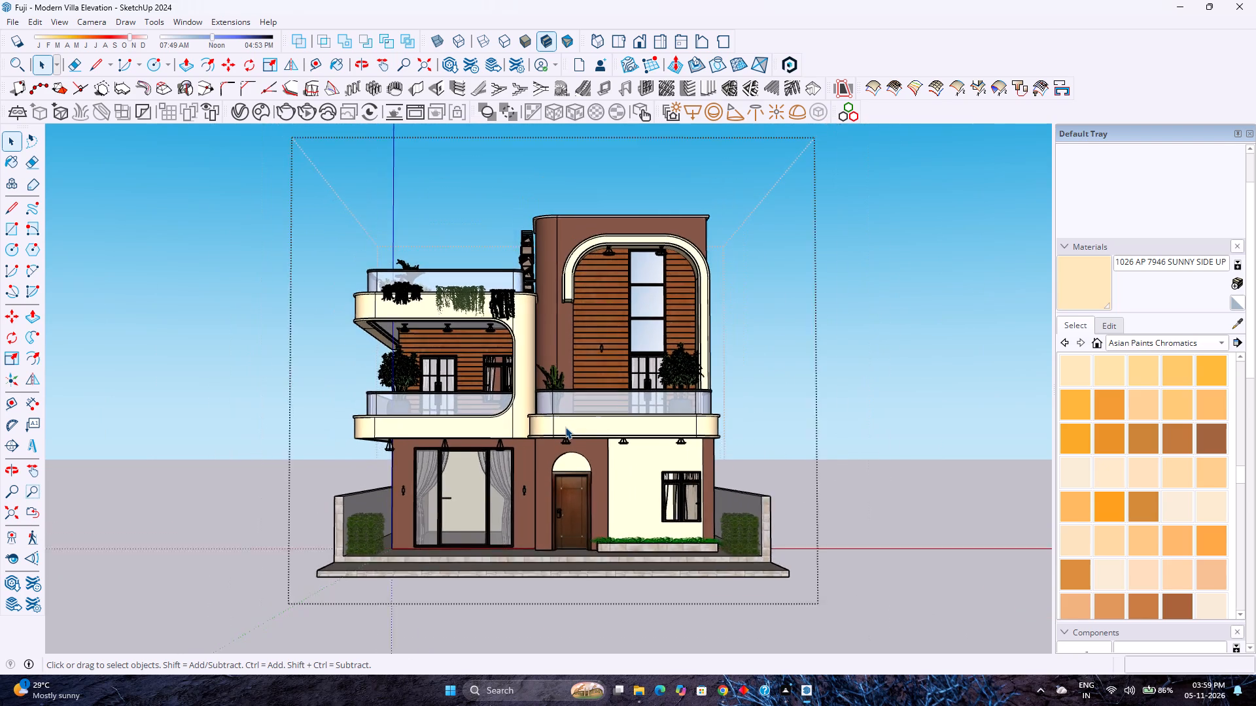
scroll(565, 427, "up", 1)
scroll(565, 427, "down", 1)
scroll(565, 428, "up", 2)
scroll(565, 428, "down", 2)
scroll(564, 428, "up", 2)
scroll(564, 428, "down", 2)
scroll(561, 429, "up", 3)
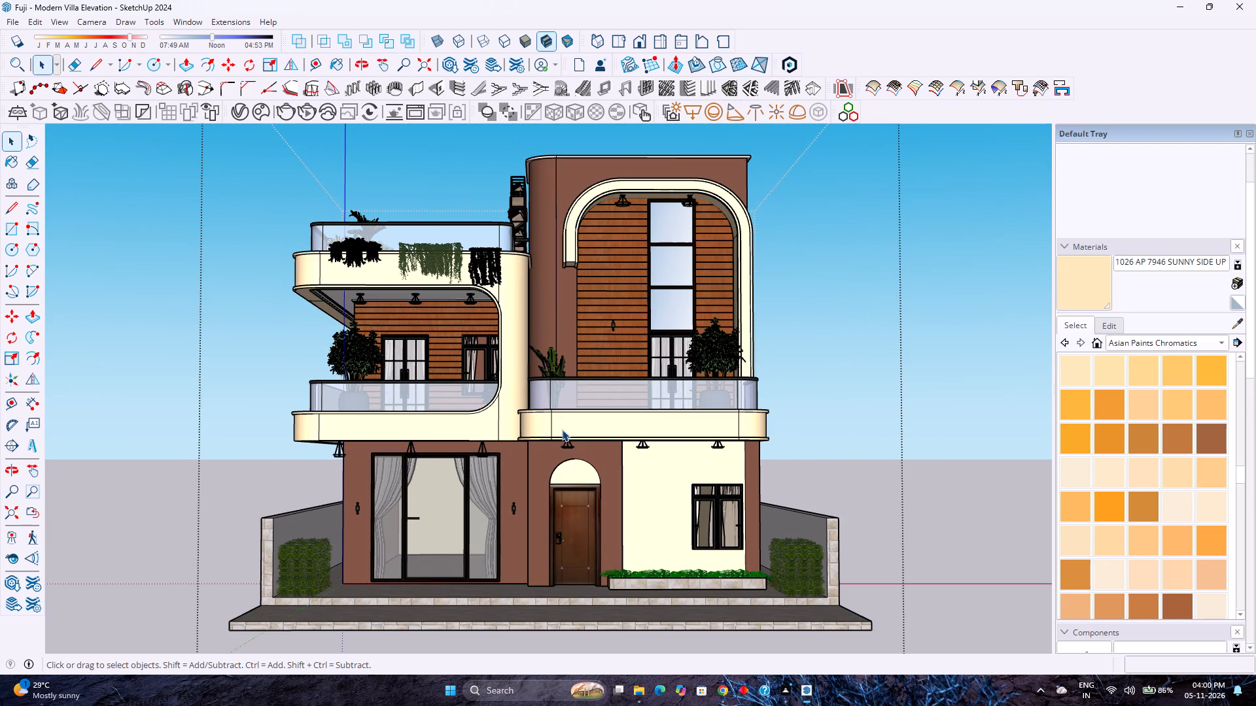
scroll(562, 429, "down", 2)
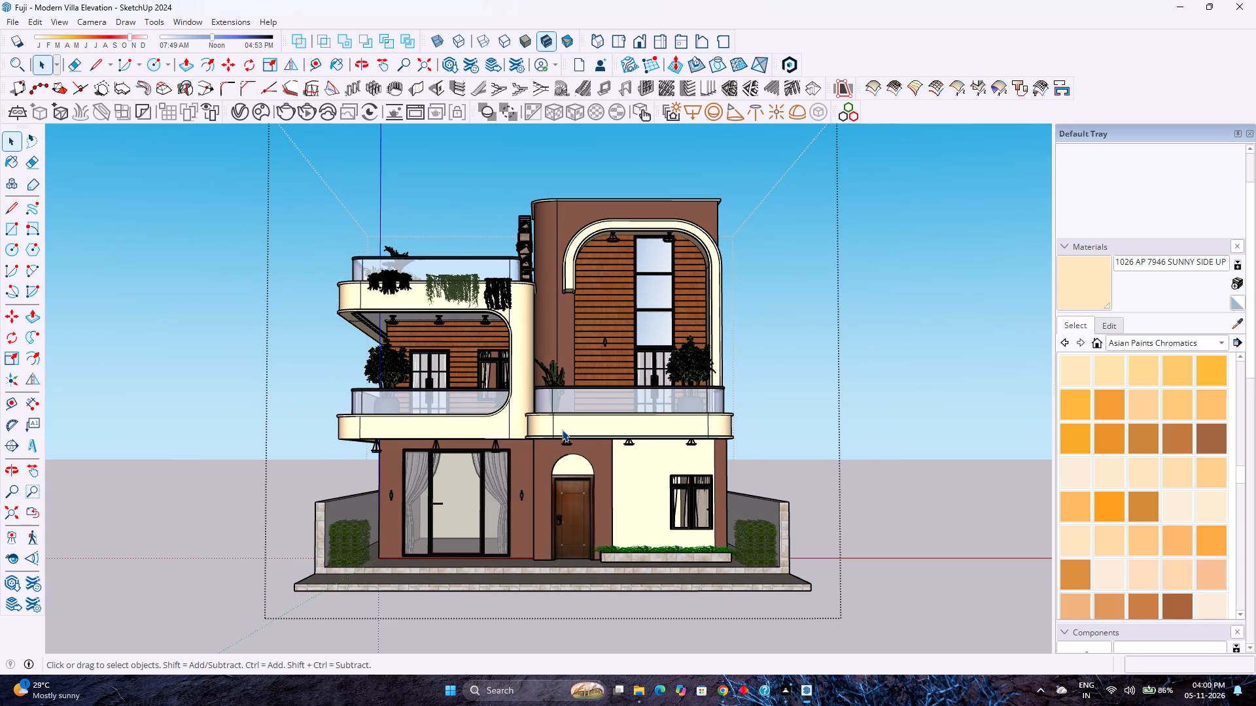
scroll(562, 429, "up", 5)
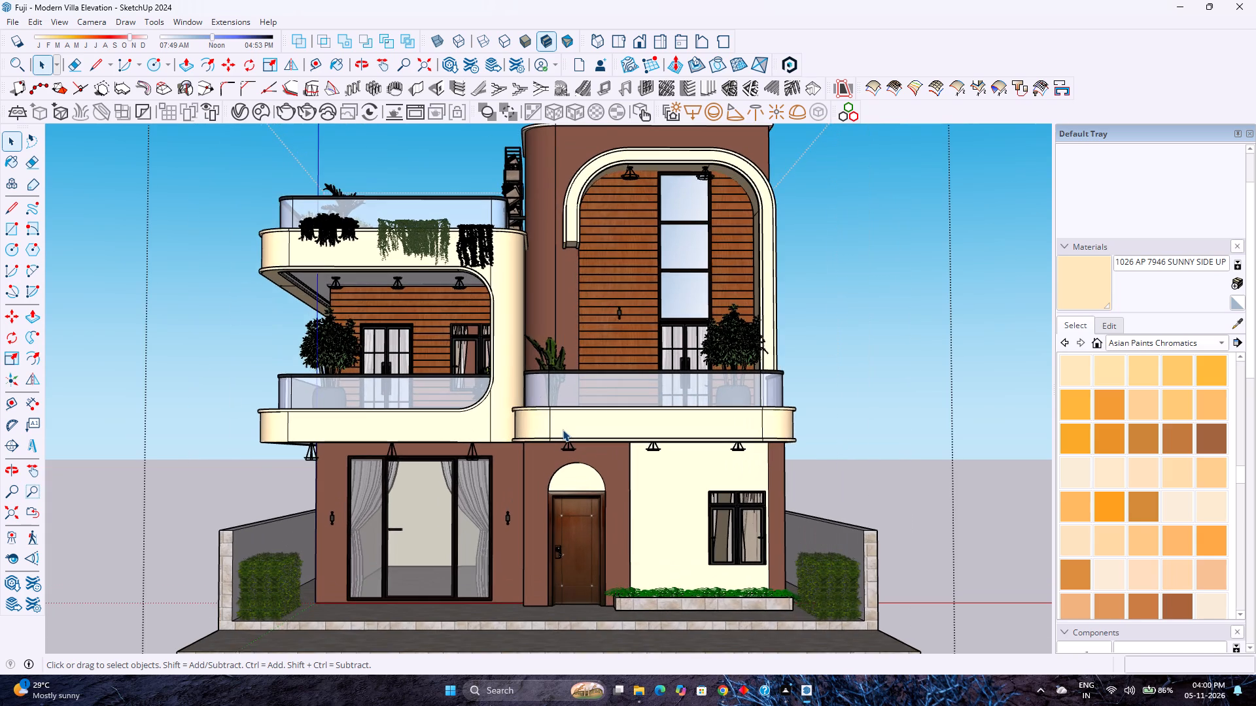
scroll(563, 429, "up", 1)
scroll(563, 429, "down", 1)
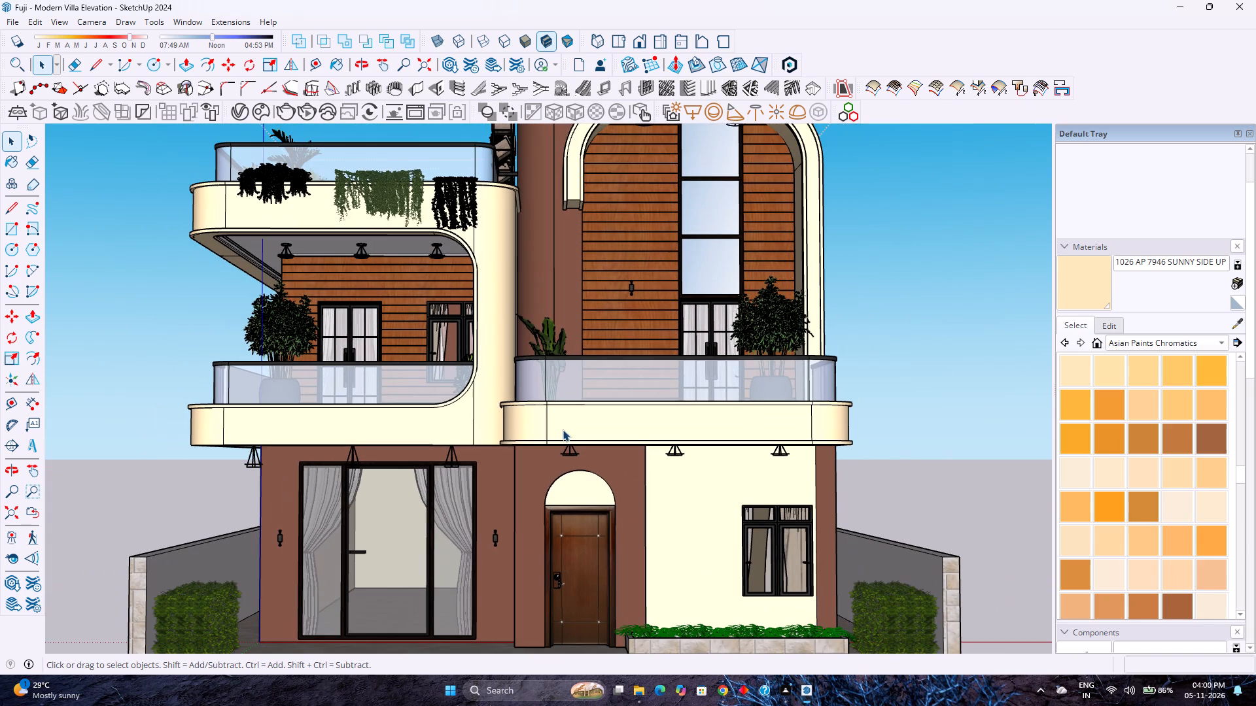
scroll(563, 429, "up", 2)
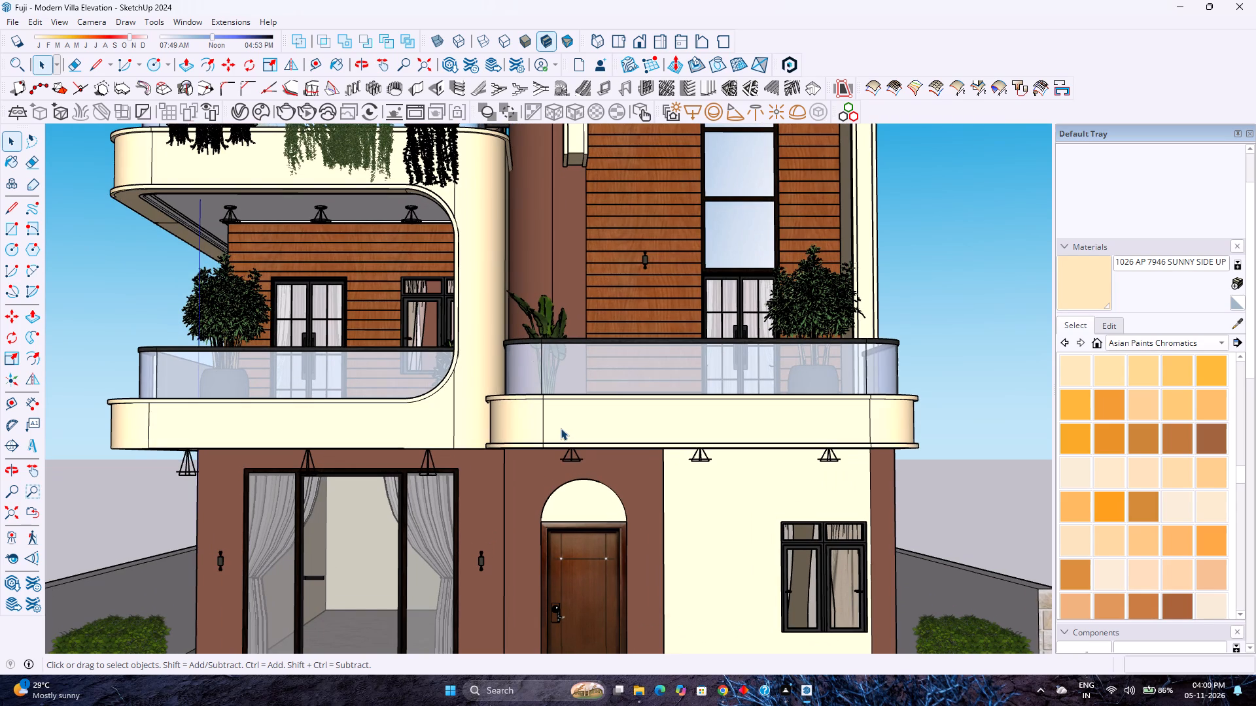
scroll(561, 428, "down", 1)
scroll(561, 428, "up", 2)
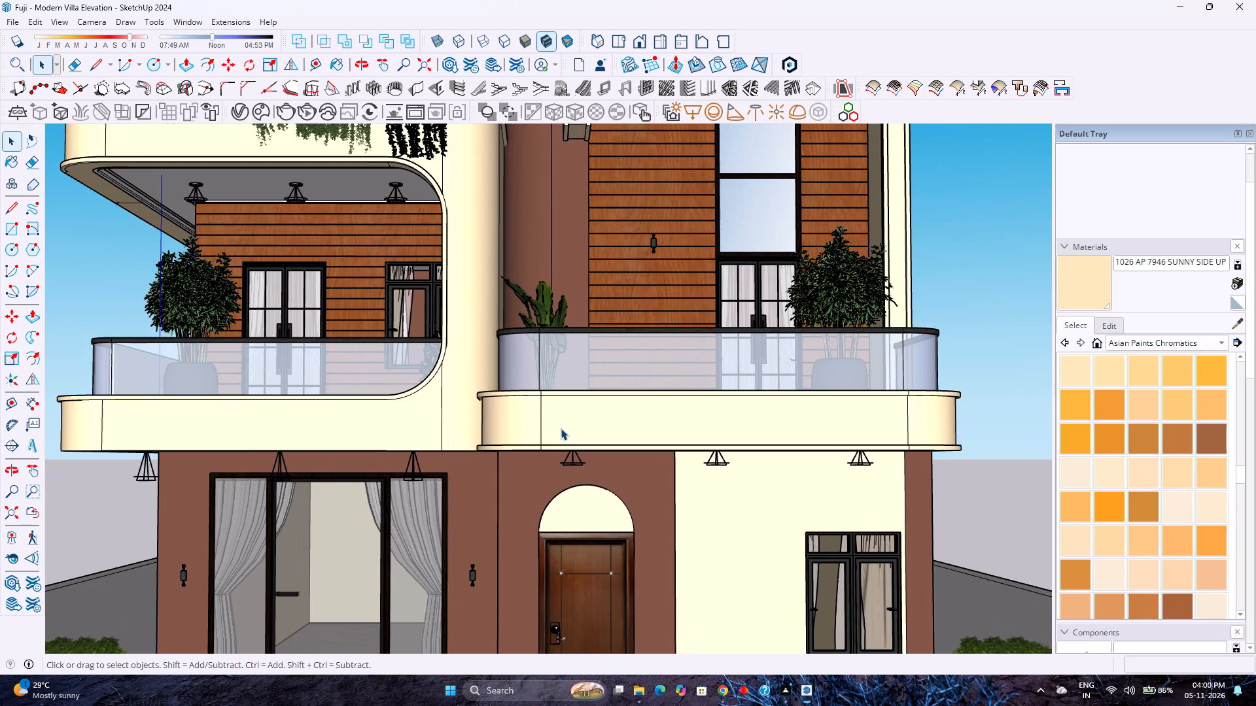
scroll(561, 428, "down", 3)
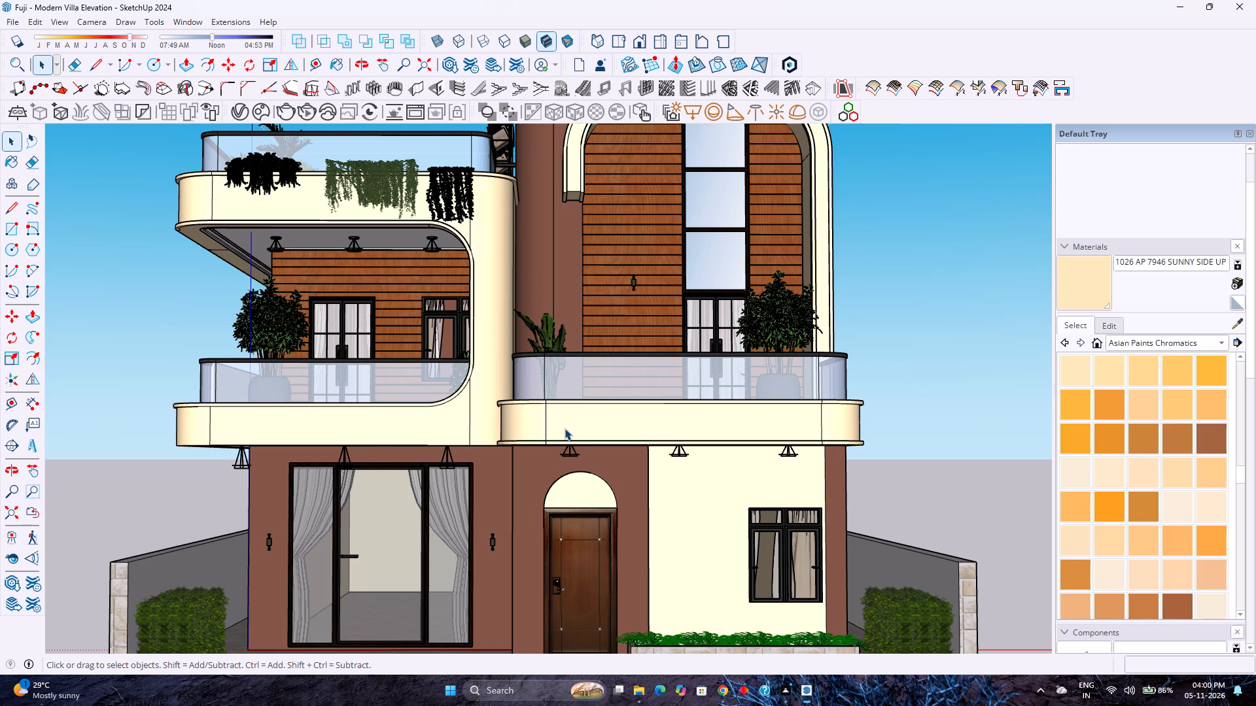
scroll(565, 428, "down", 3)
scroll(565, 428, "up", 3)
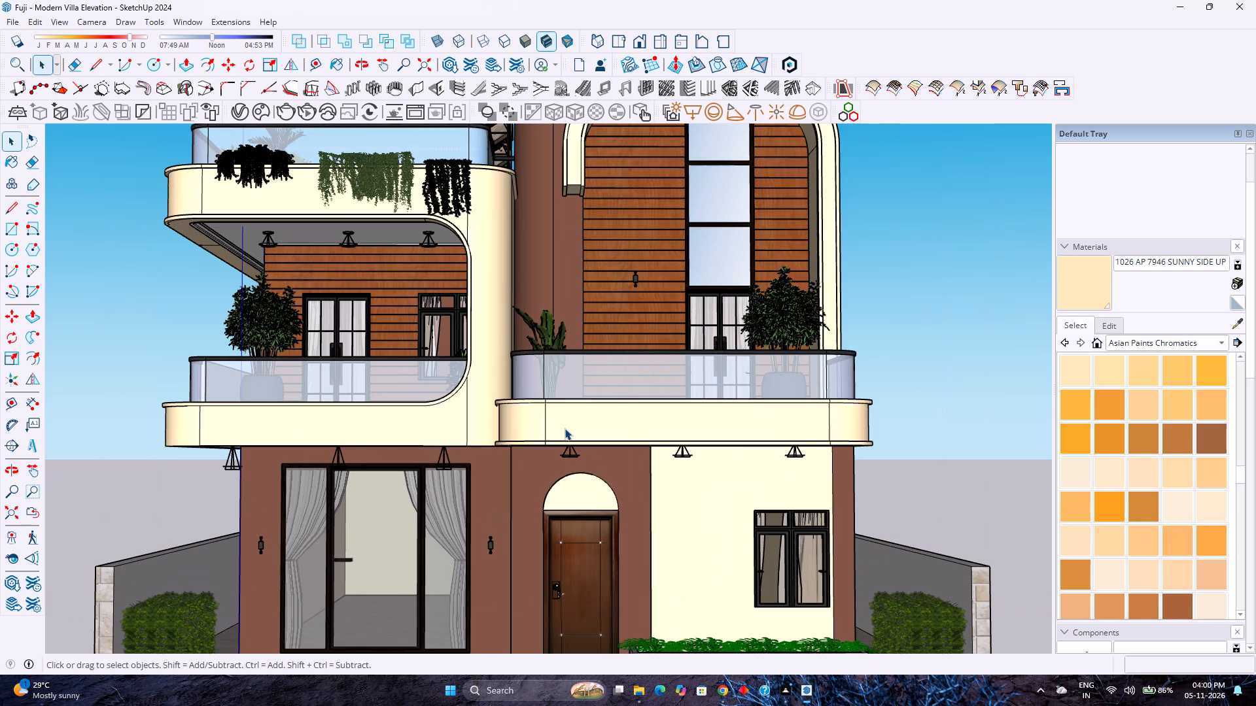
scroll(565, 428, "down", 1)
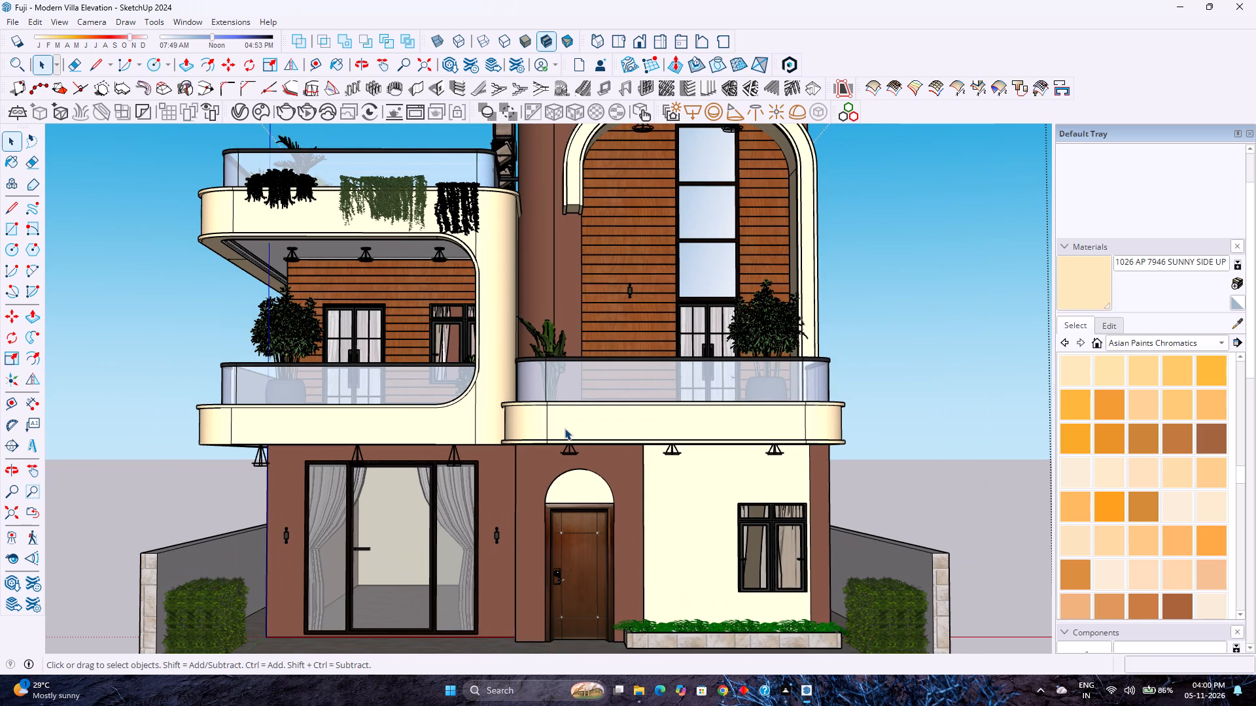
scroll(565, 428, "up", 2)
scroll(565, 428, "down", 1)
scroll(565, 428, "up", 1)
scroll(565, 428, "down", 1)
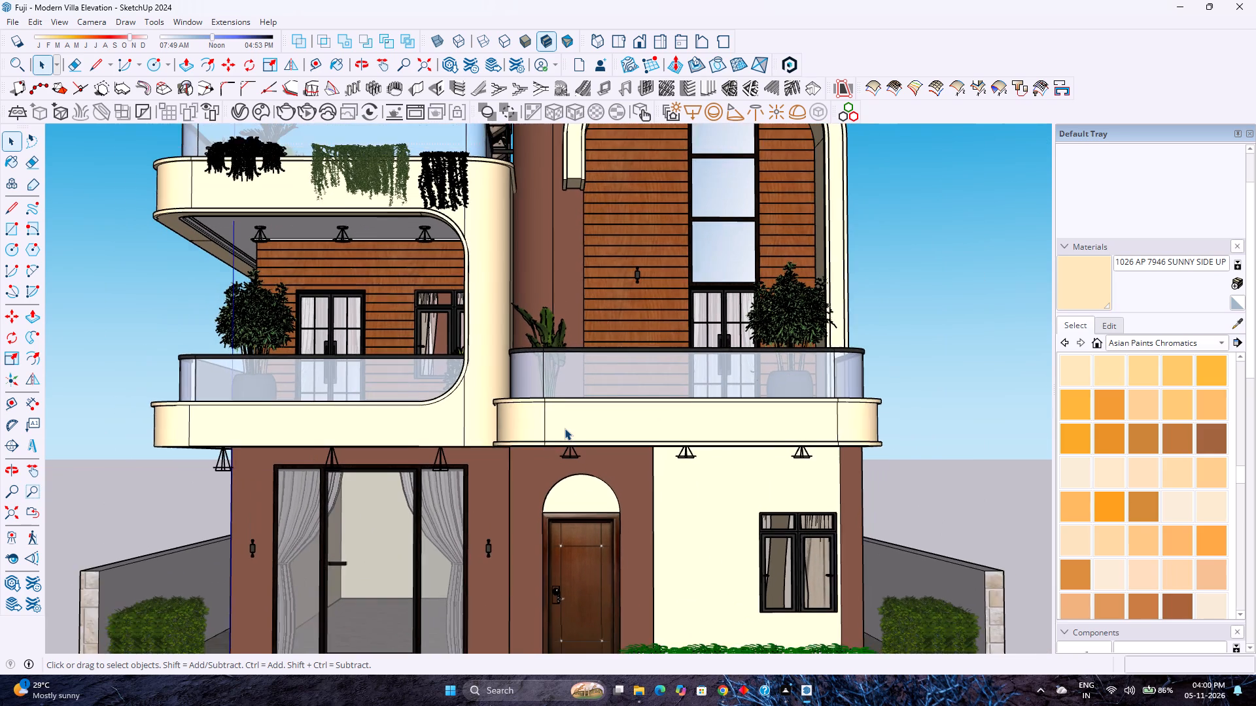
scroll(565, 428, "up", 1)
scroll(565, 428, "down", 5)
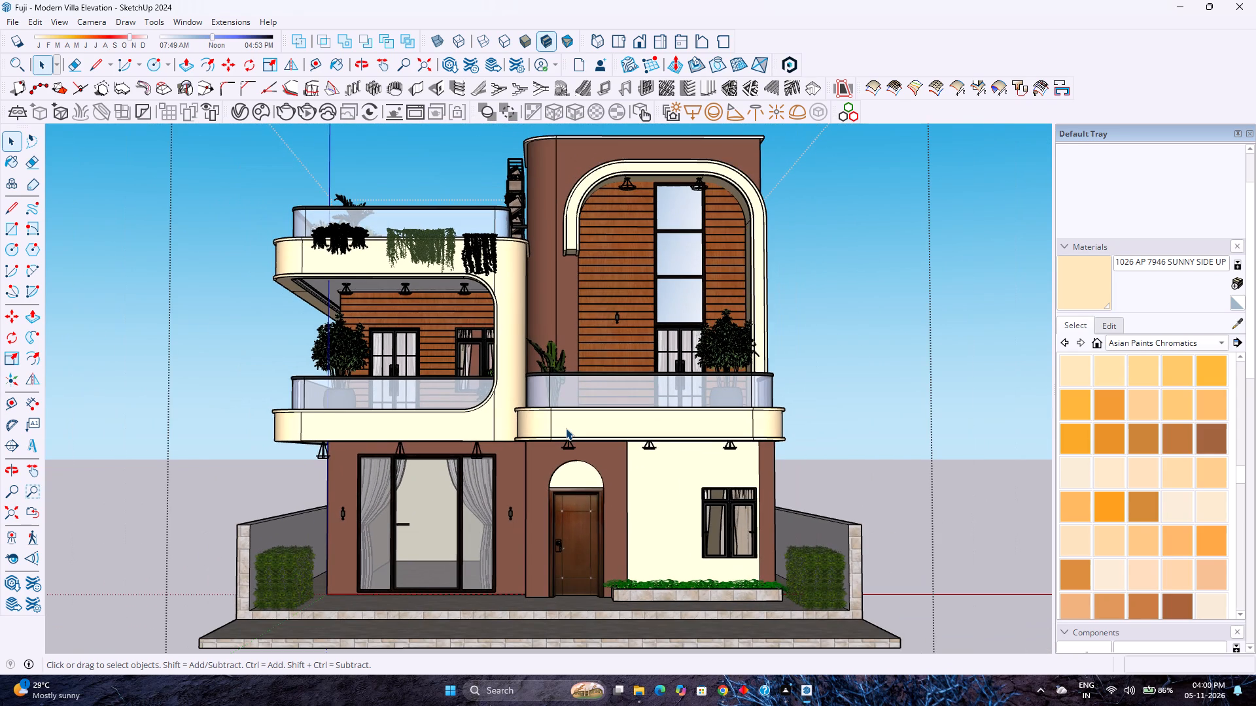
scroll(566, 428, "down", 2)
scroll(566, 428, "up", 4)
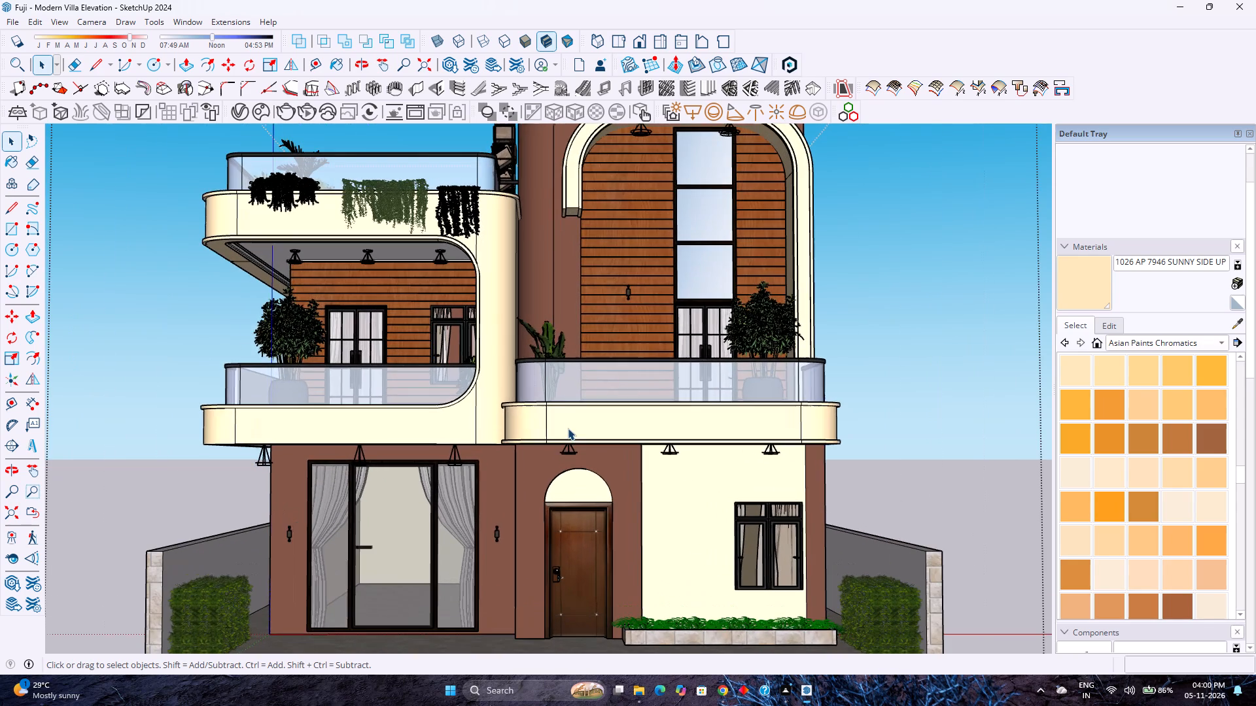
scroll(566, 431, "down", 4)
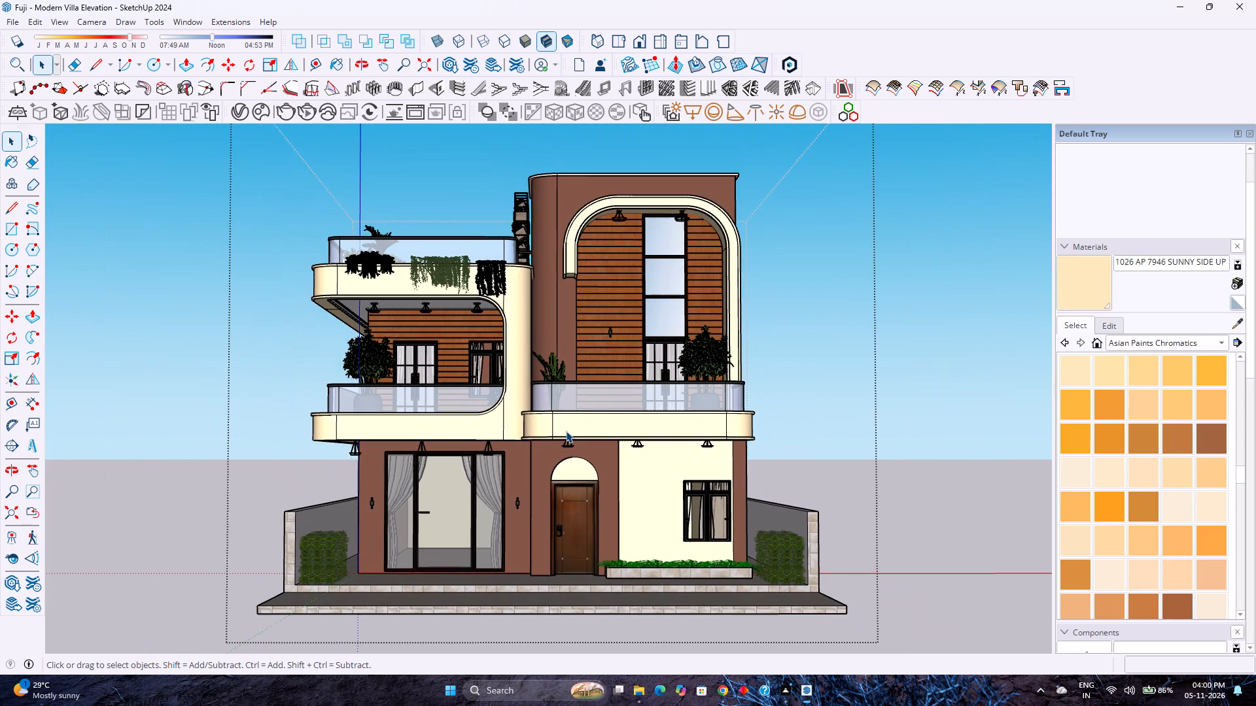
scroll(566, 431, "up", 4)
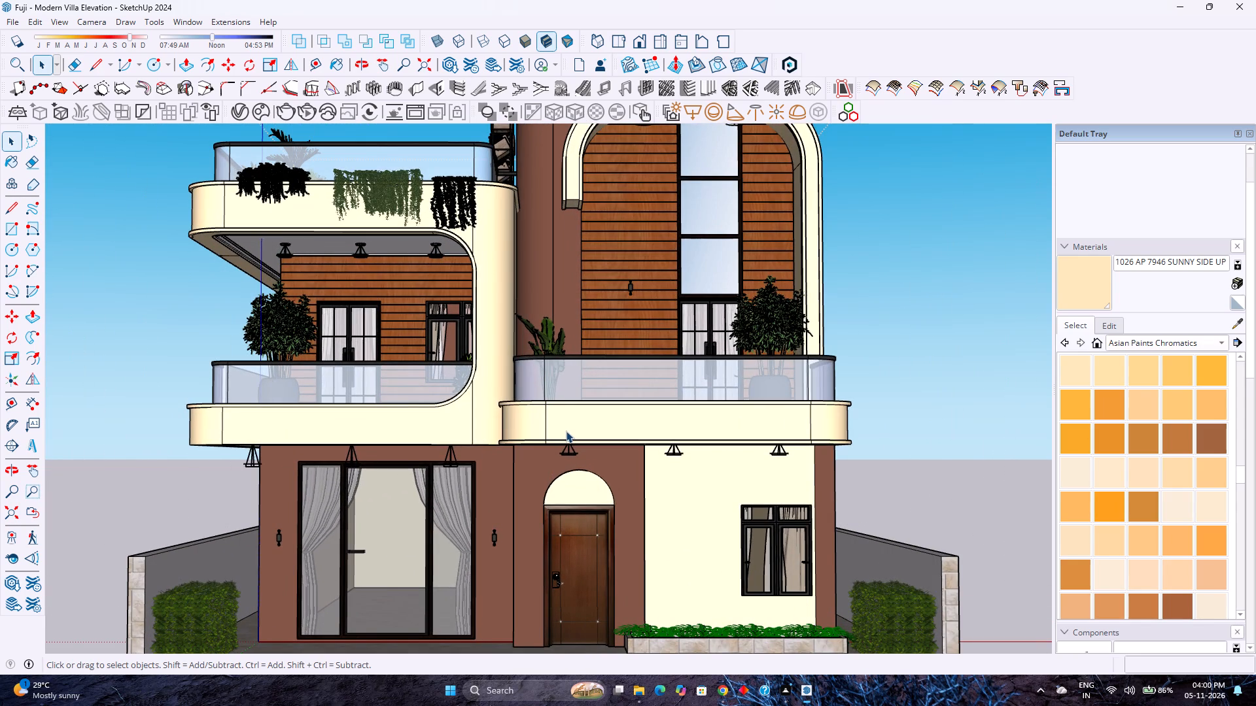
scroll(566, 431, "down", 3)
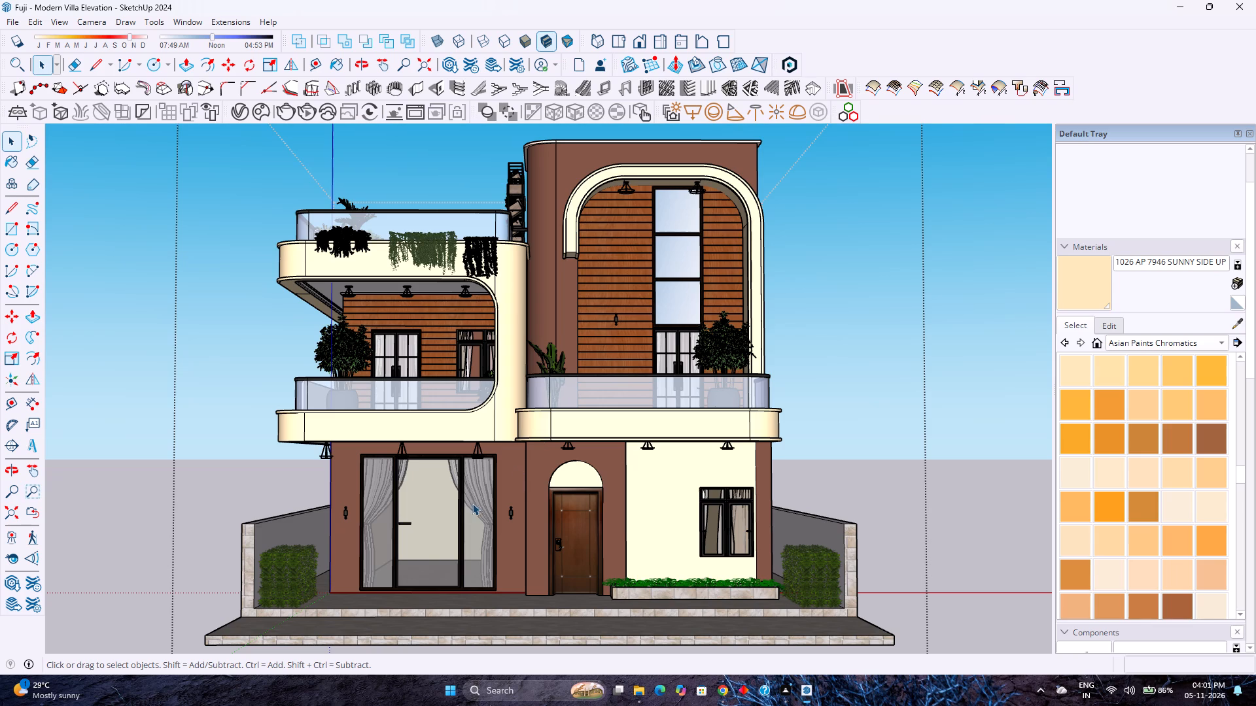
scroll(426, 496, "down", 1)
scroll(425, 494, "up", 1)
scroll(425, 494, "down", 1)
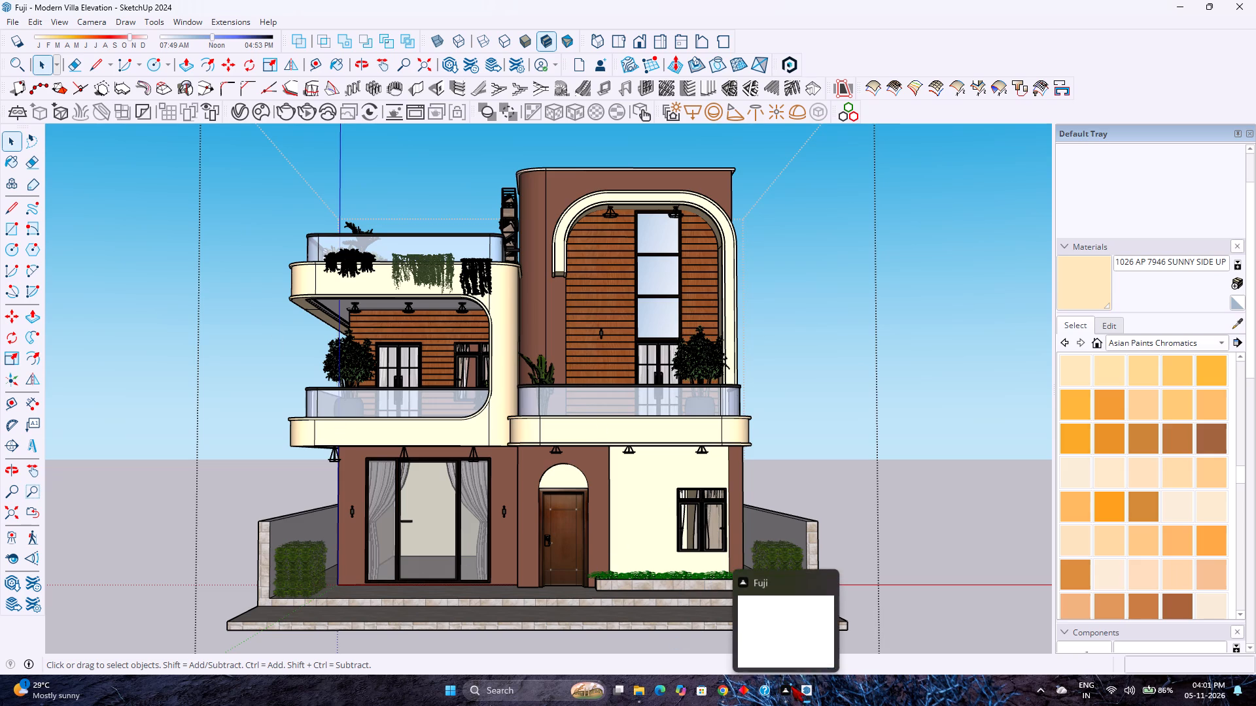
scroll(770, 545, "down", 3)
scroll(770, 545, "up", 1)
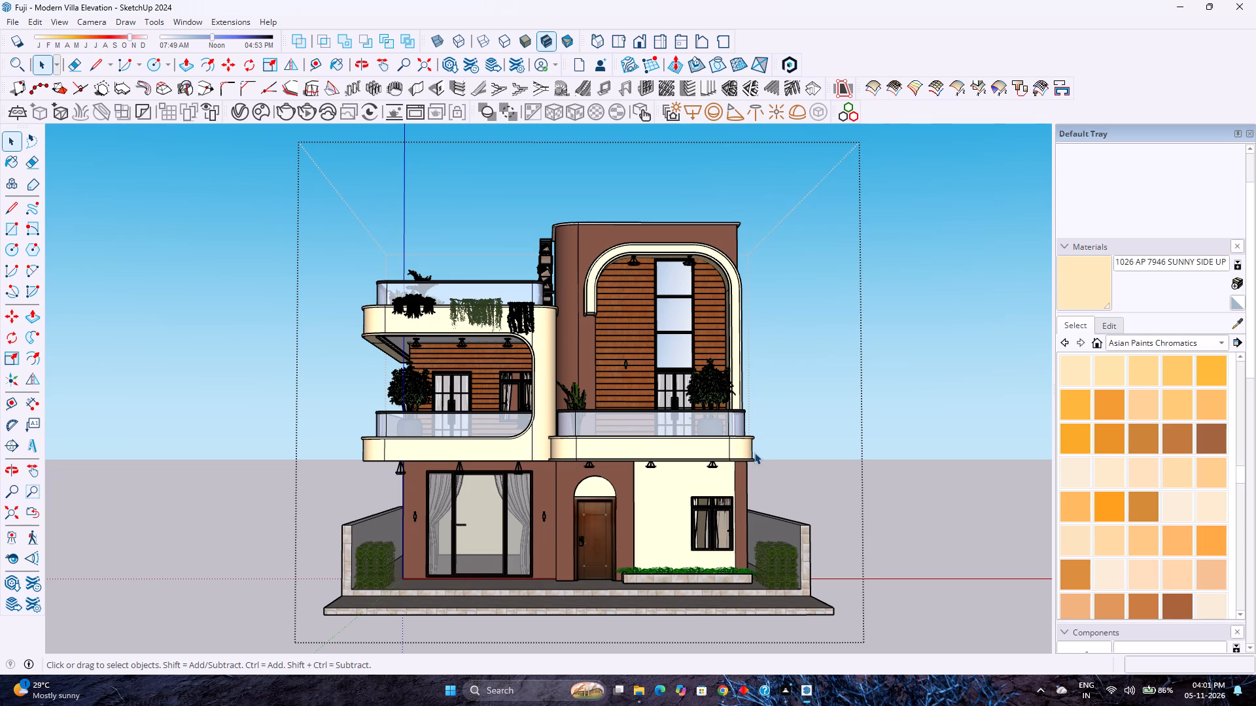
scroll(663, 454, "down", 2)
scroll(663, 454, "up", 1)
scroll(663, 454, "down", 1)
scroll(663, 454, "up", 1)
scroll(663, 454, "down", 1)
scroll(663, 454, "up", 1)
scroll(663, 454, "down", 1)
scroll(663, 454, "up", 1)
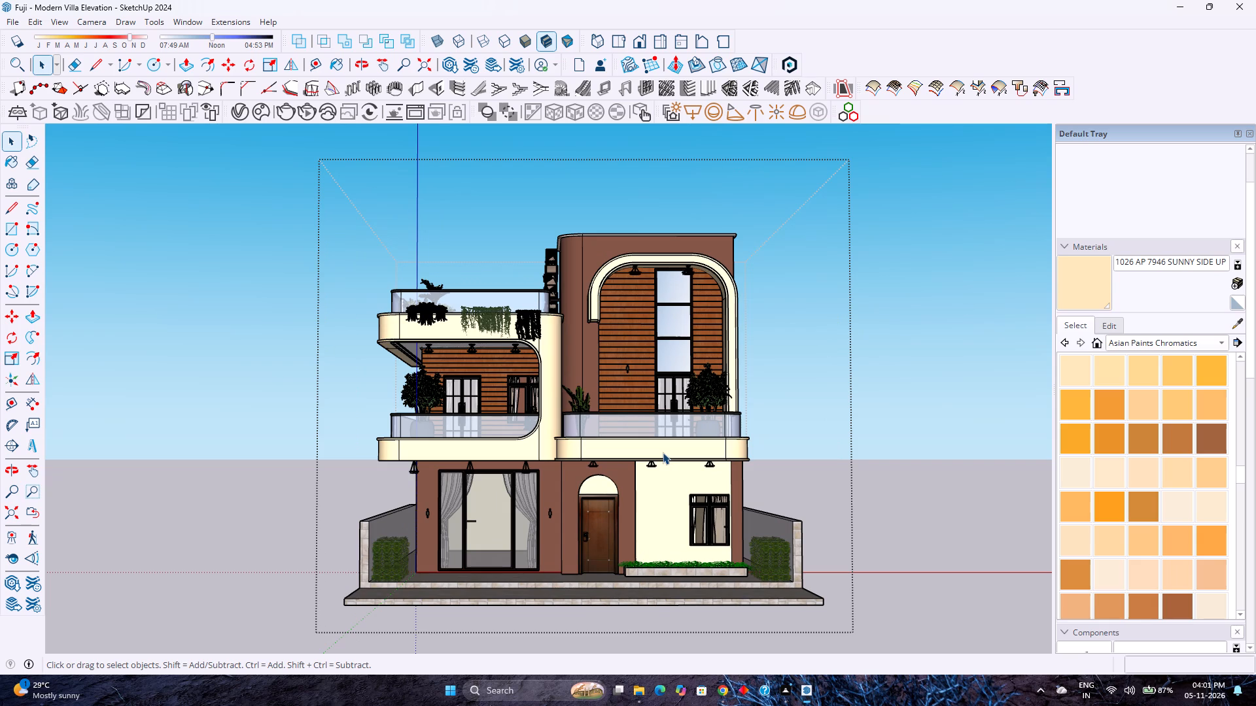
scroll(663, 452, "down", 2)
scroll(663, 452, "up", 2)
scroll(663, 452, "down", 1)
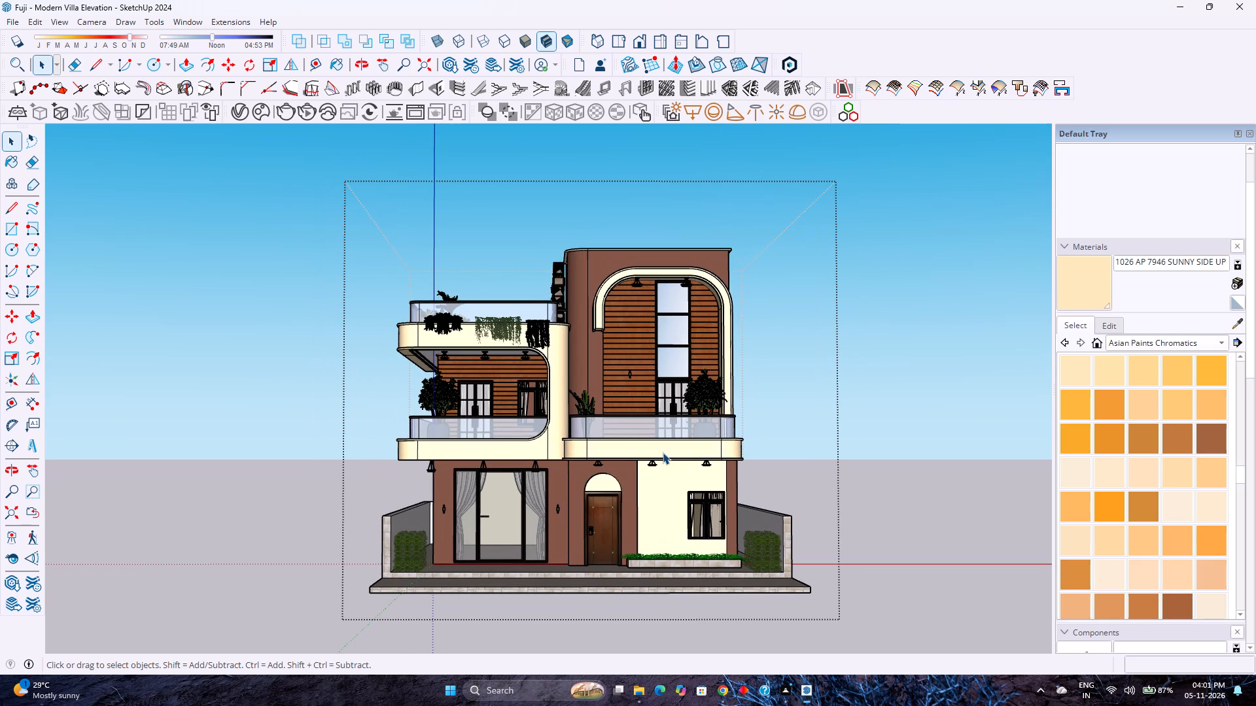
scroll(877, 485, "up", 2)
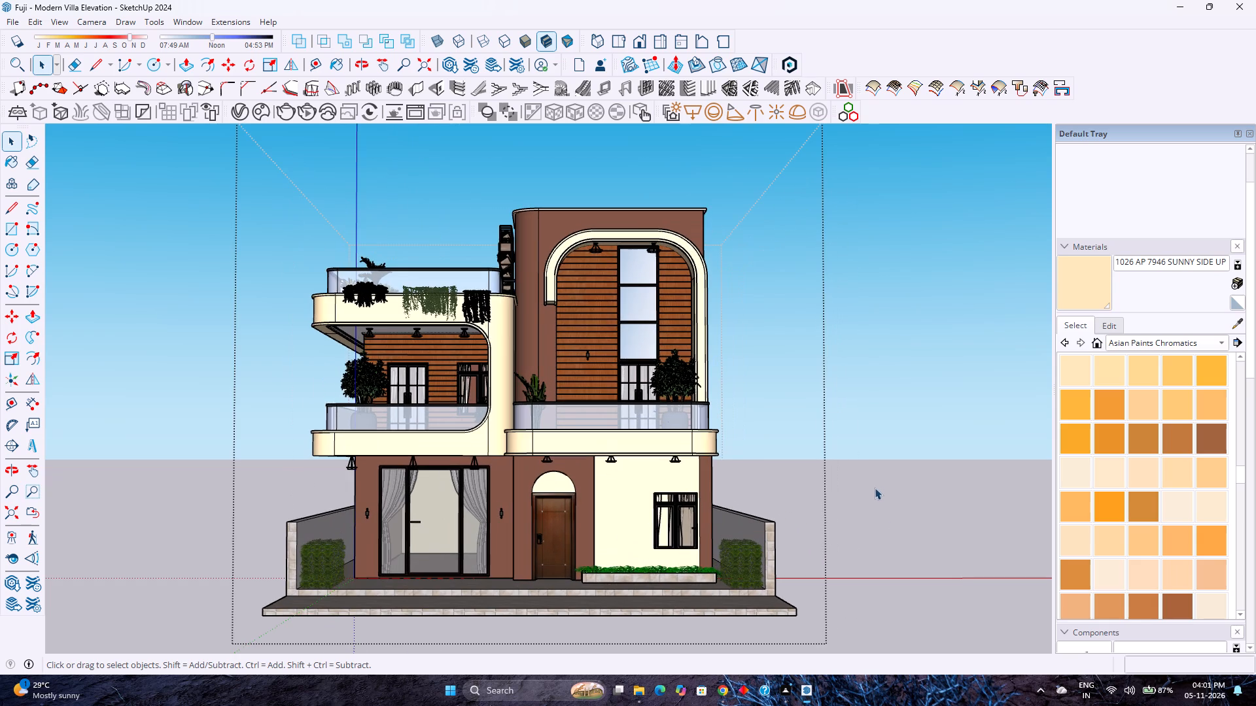